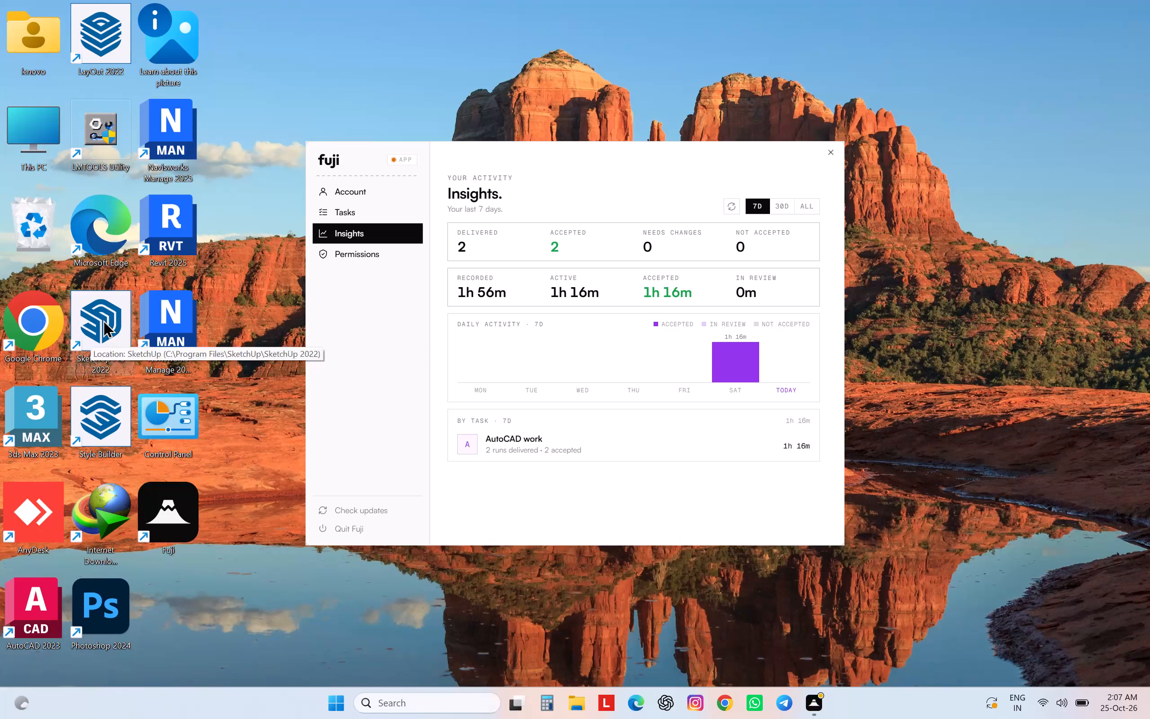
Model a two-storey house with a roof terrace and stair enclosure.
Launch SketchUp Pro 2022 from the desktop.
triple_click(103, 320)
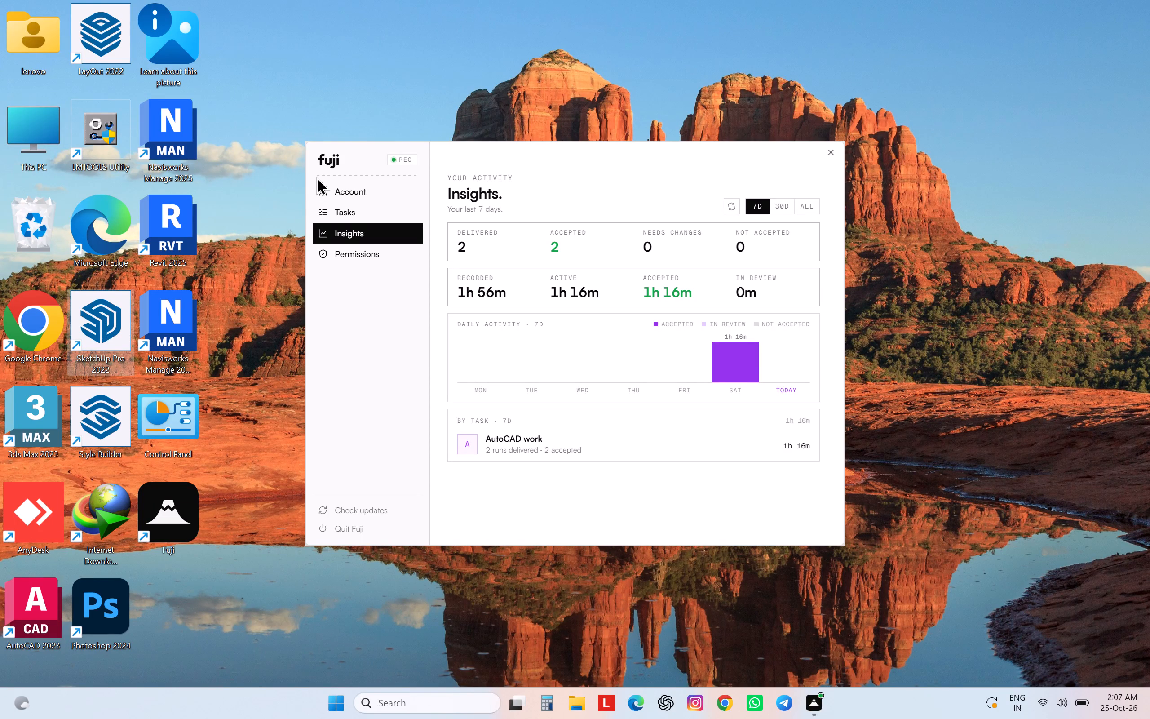
double_click(101, 321)
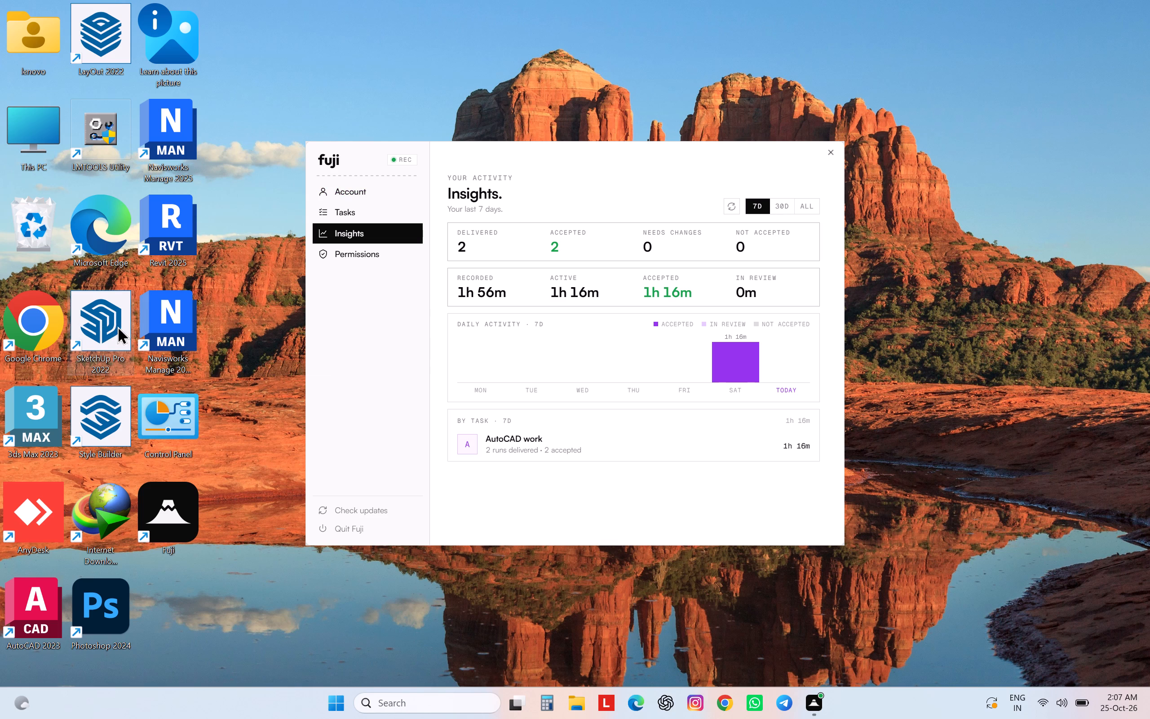
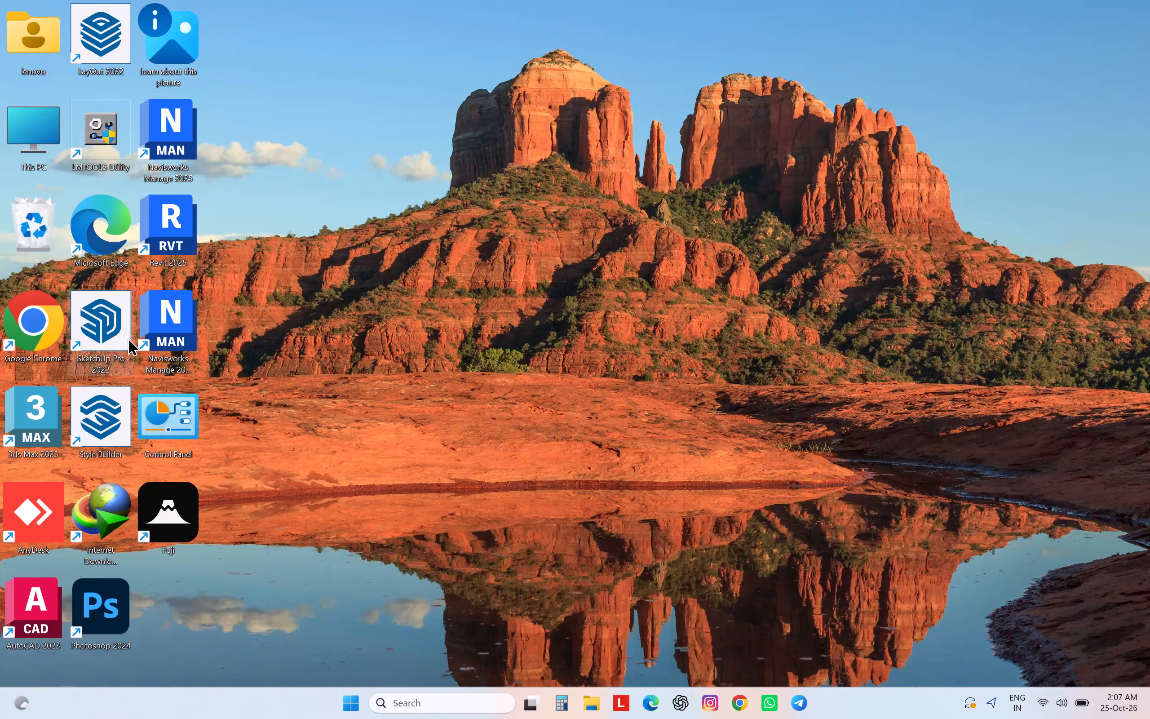
Launch SketchUp Pro 2022 again from its desktop shortcut.
left_click(460, 275)
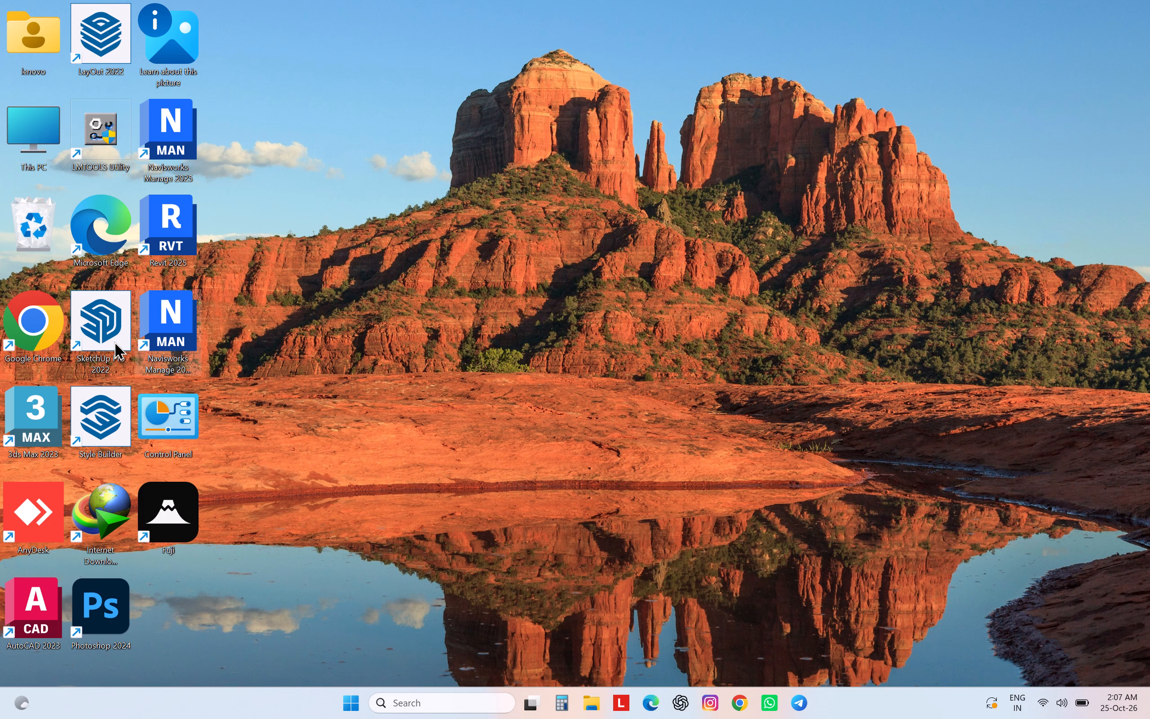
triple_click(113, 341)
left_click(115, 341)
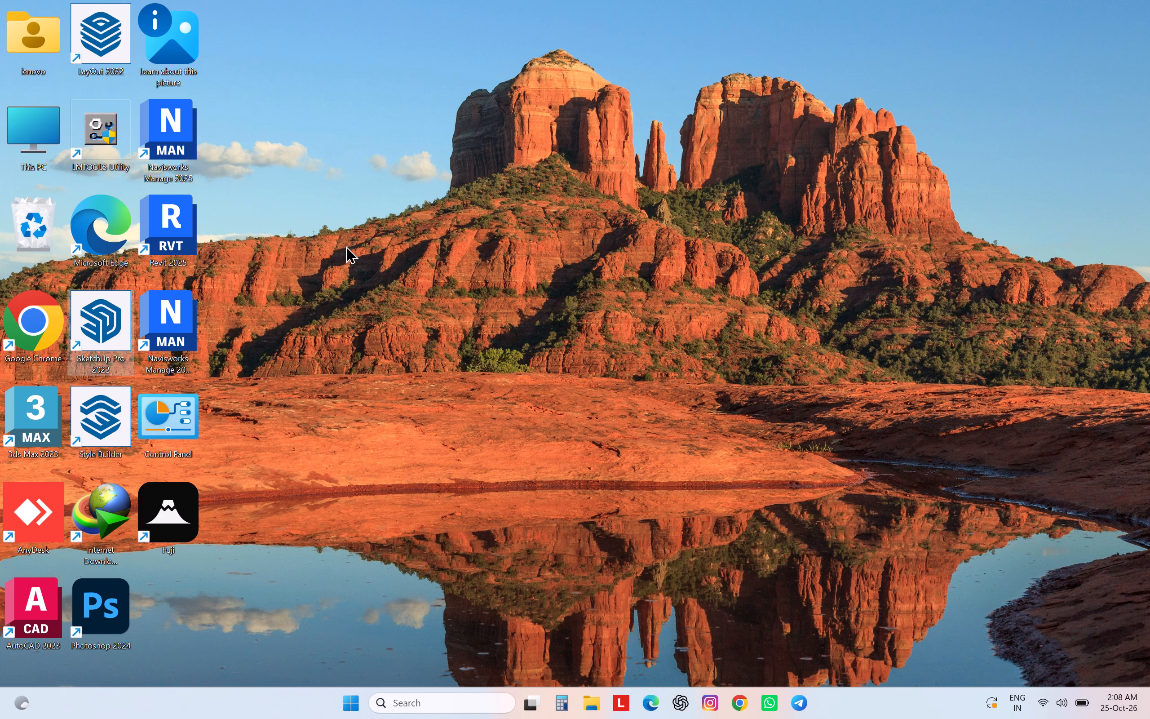
Launch the Fuji application from its desktop shortcut.
left_click(157, 517)
left_click(157, 517)
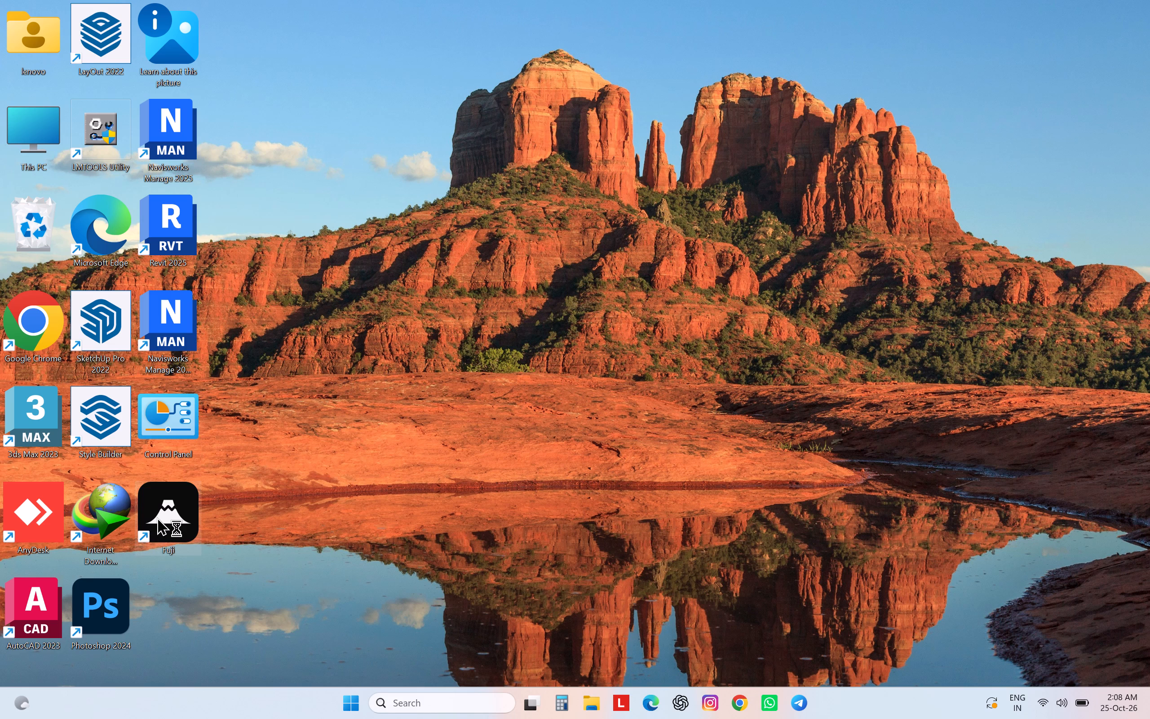
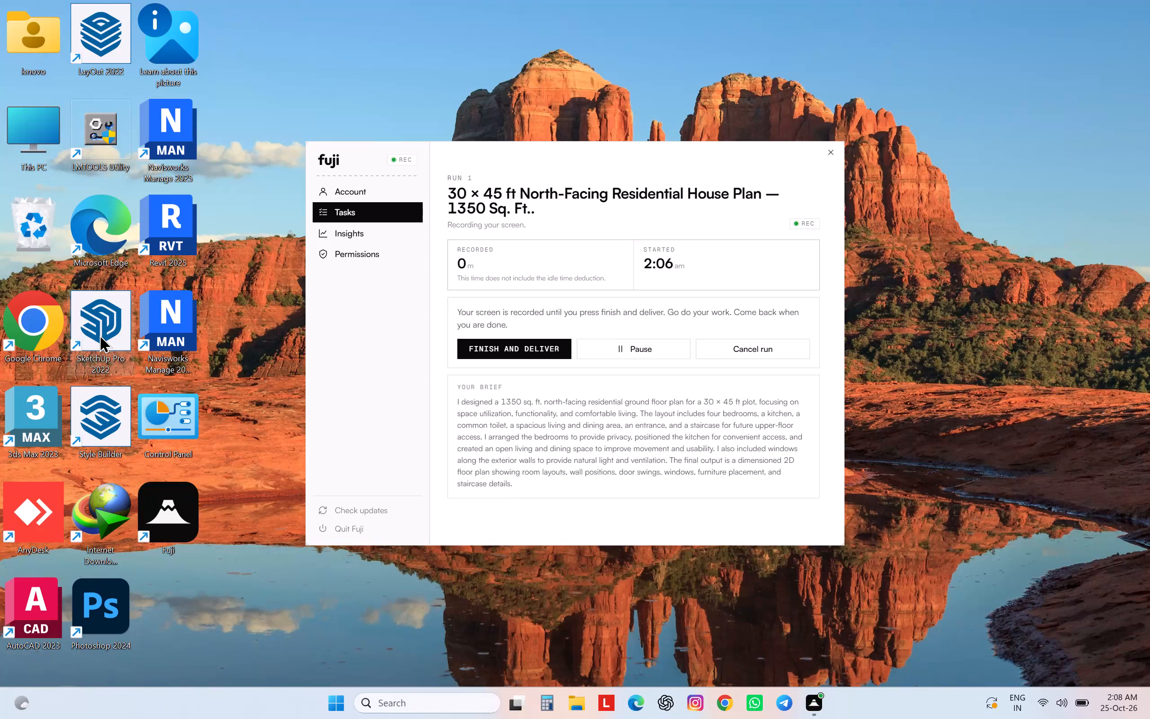
Launch SketchUp Pro 2022 from its desktop shortcut and bring its welcome window to the front.
right_click_drag(100, 357, 100, 363)
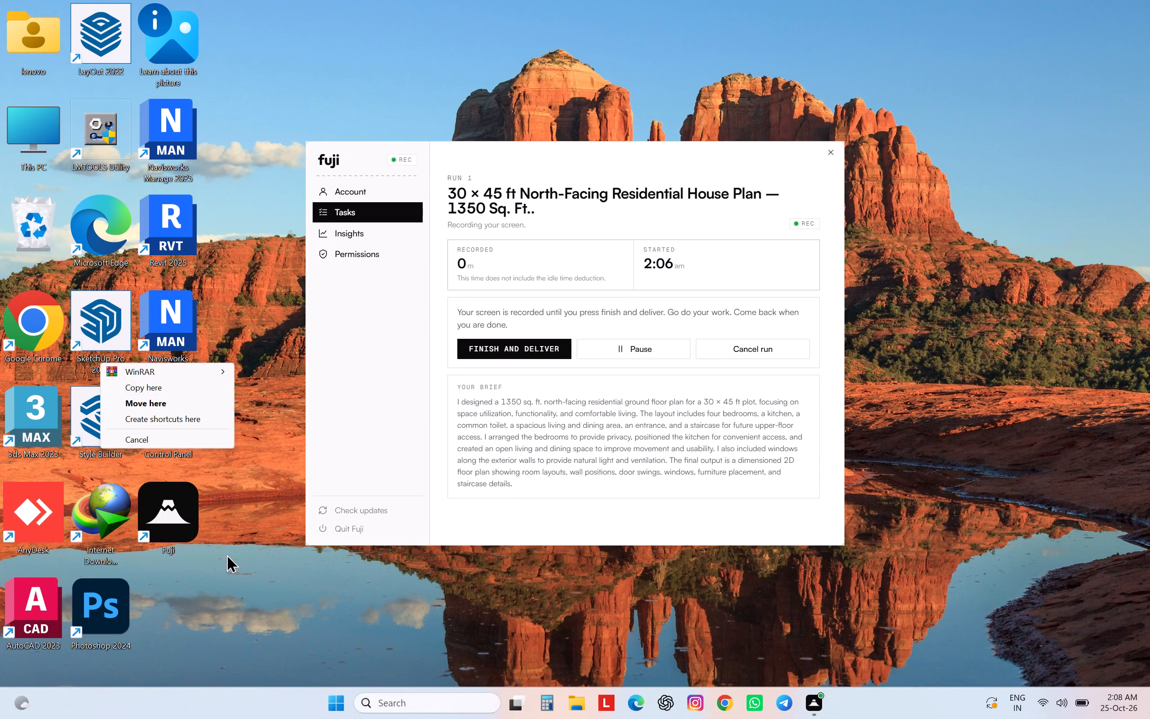
left_click(248, 584)
left_click(112, 337)
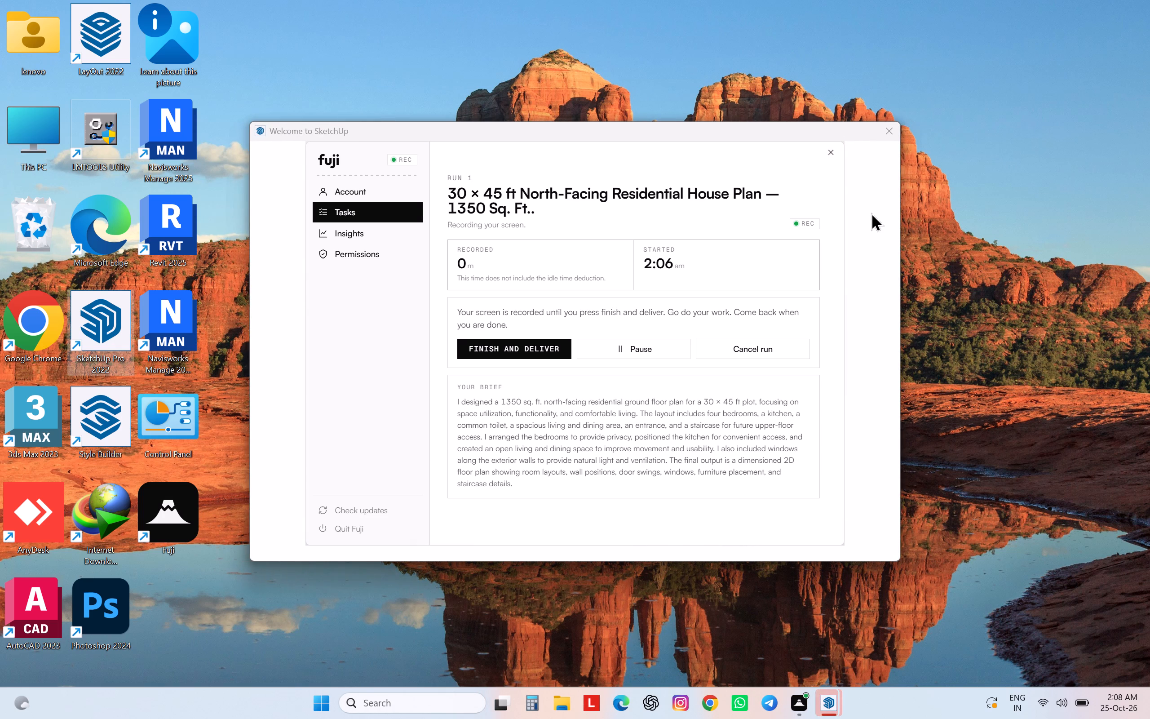
left_click(871, 213)
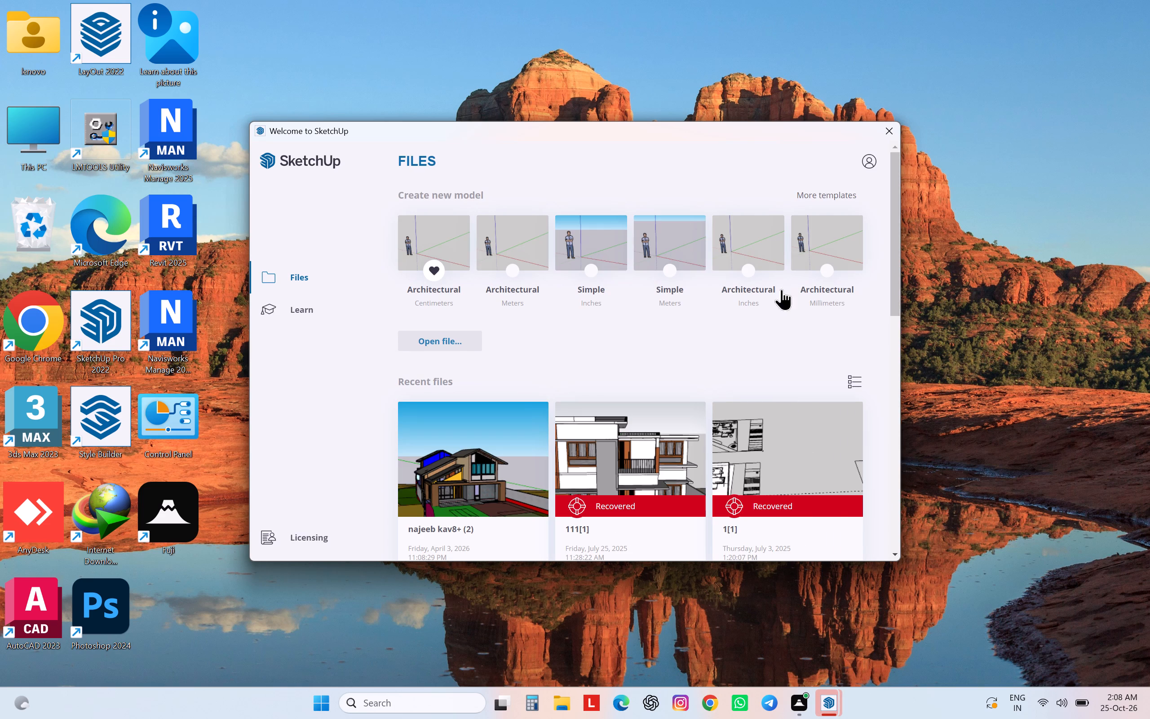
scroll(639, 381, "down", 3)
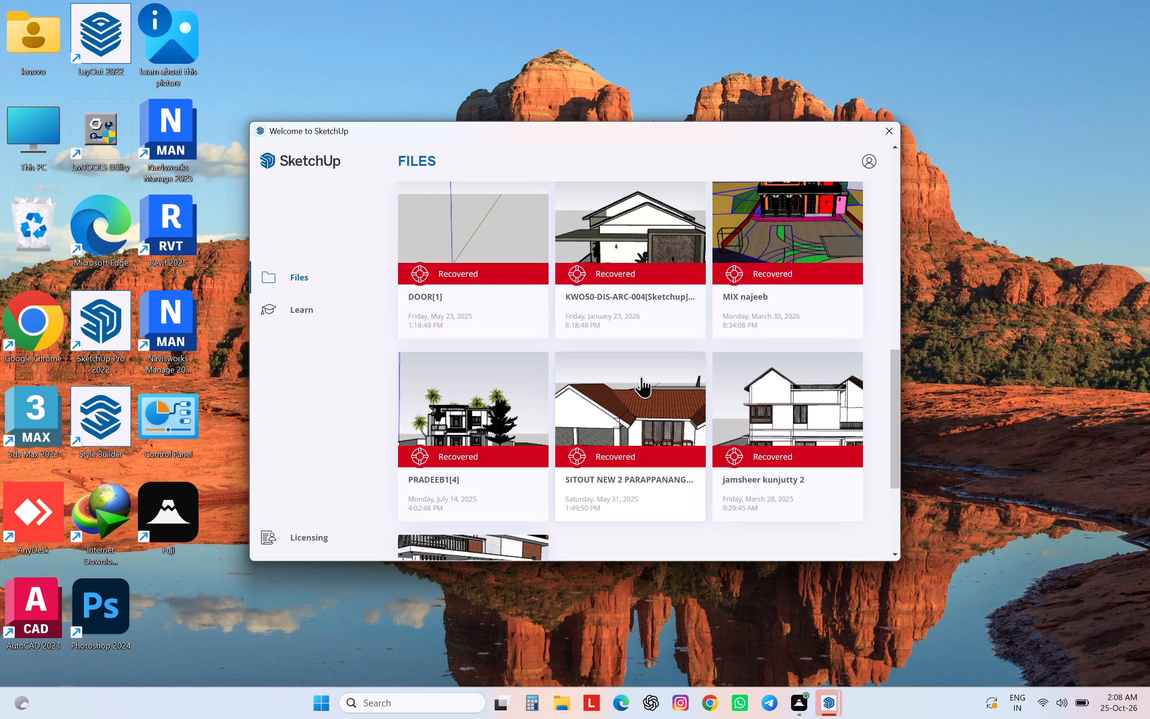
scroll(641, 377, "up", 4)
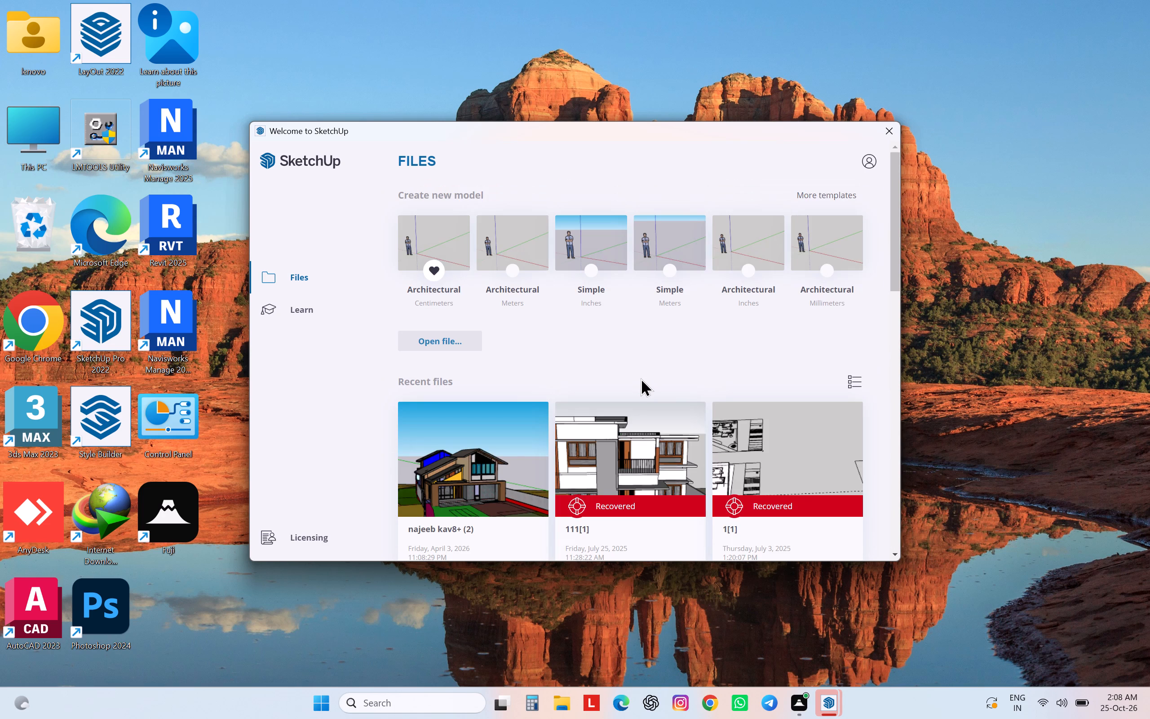
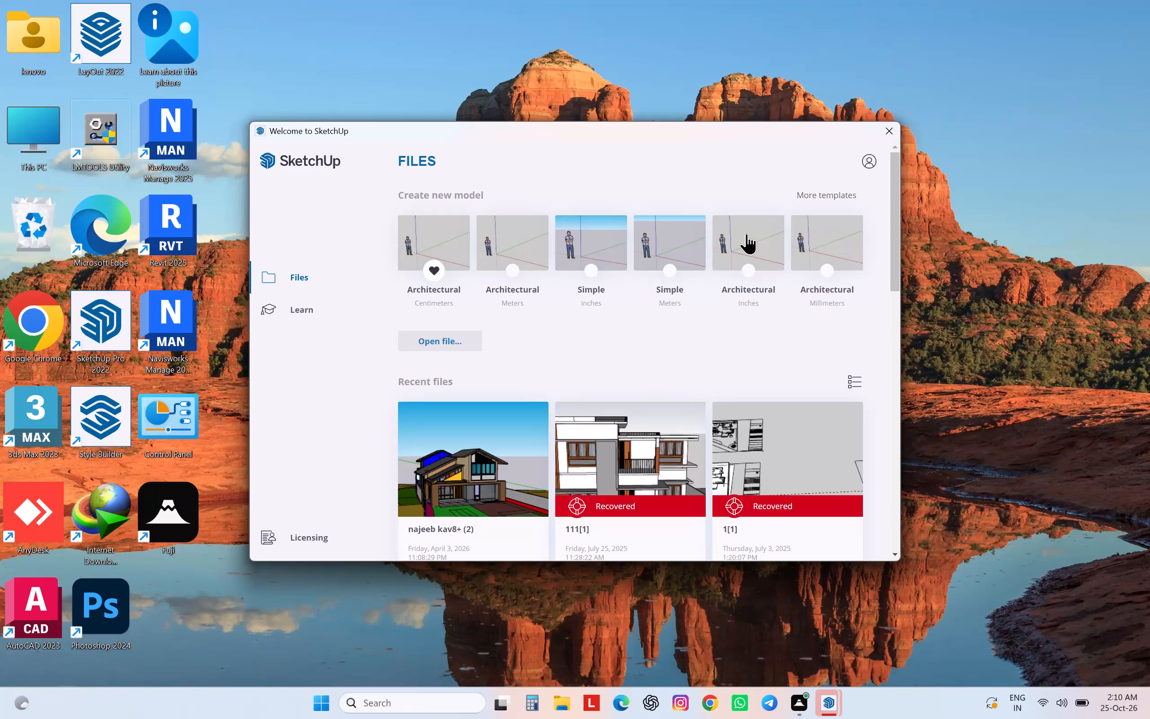
Create a new model from the Architectural template in inches.
left_click(746, 233)
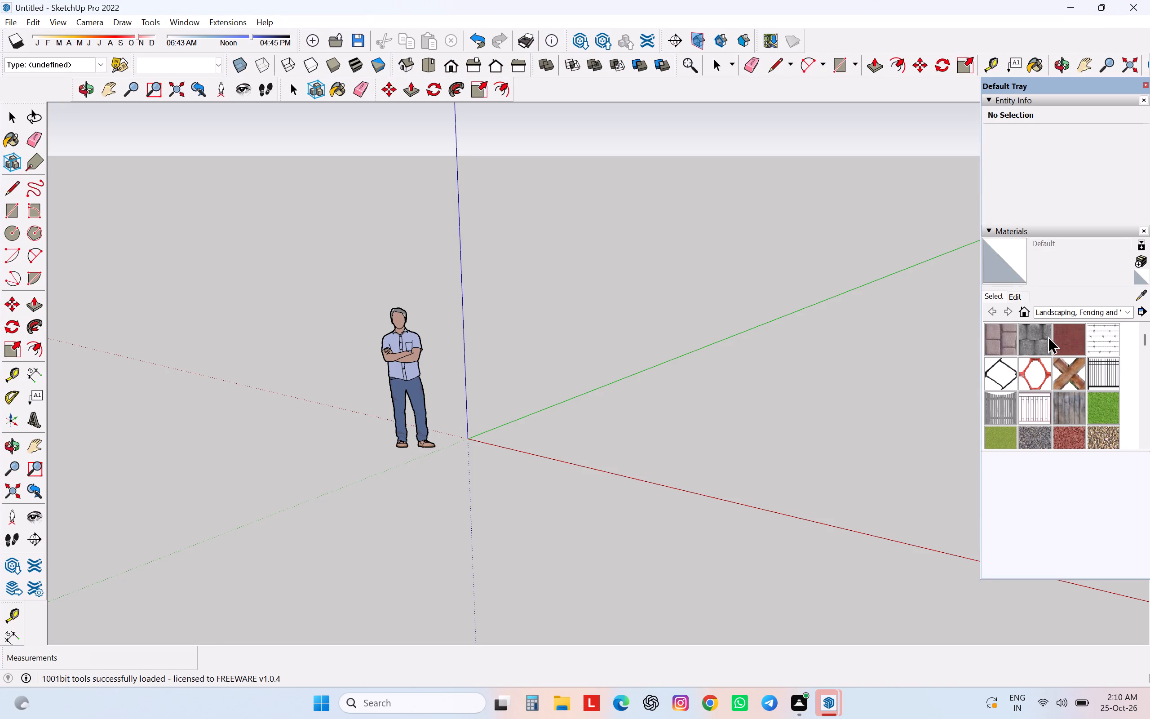
Select the standing scale figure beside the model origin.
middle_click_drag(570, 386, 449, 436)
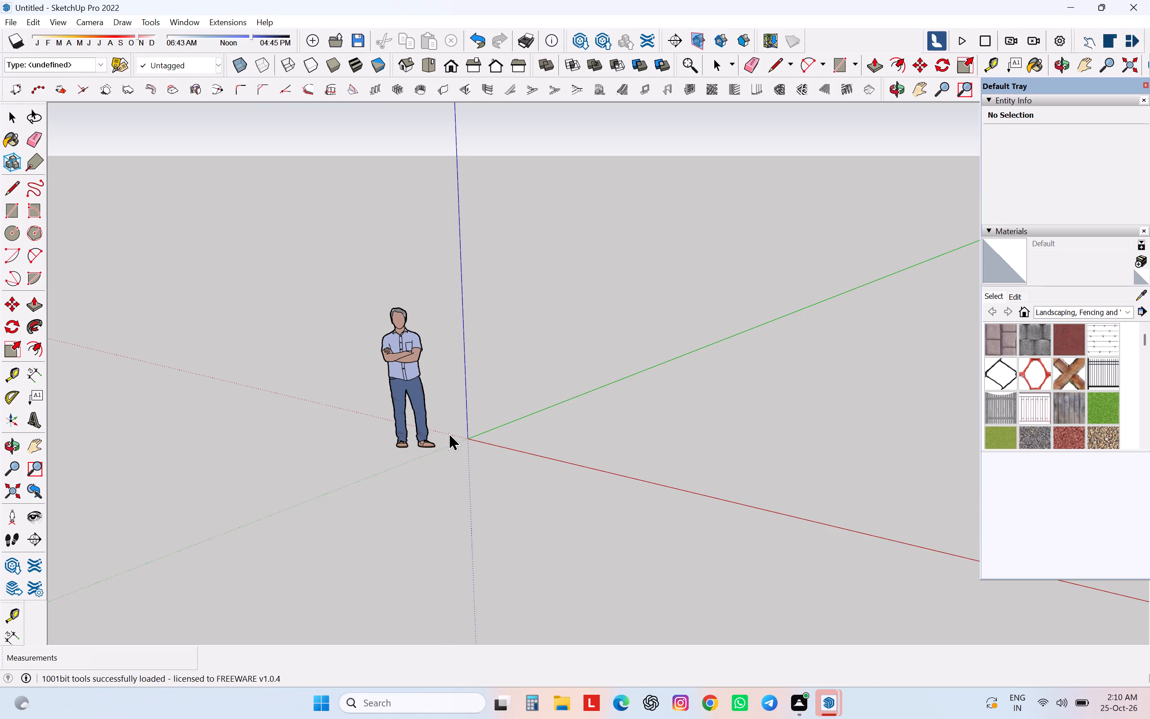
left_click_drag(453, 416, 289, 387)
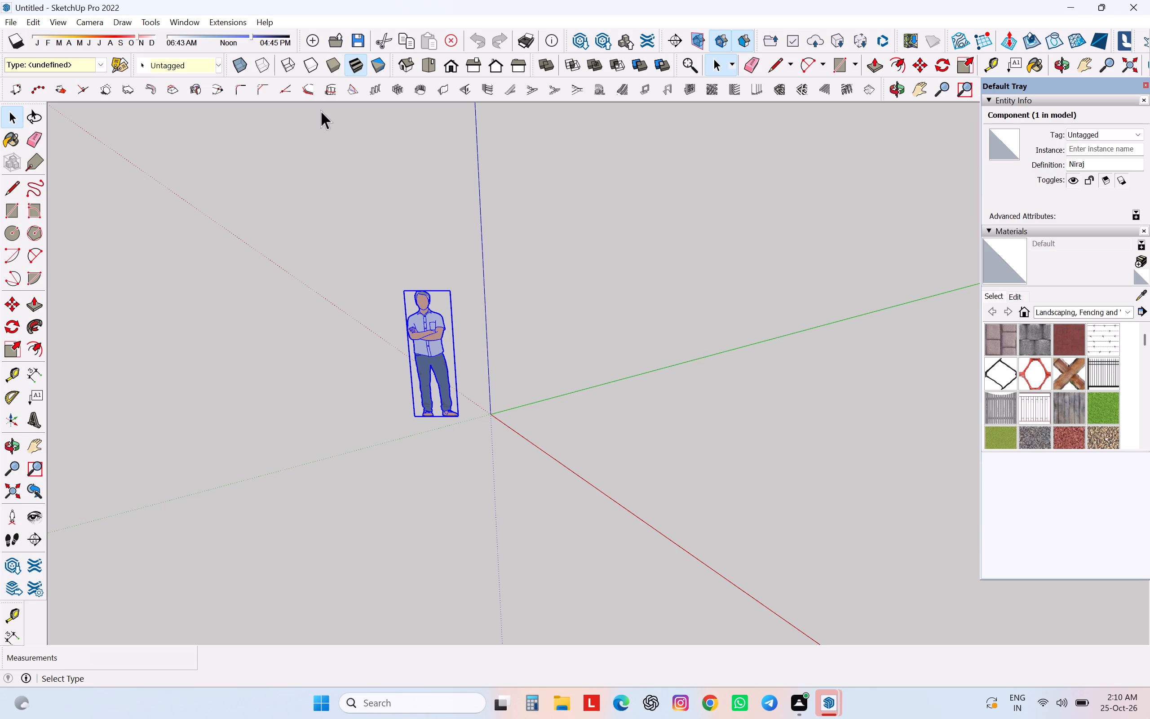
Open the Import dialog to bring an external file into the model.
left_click(7, 18)
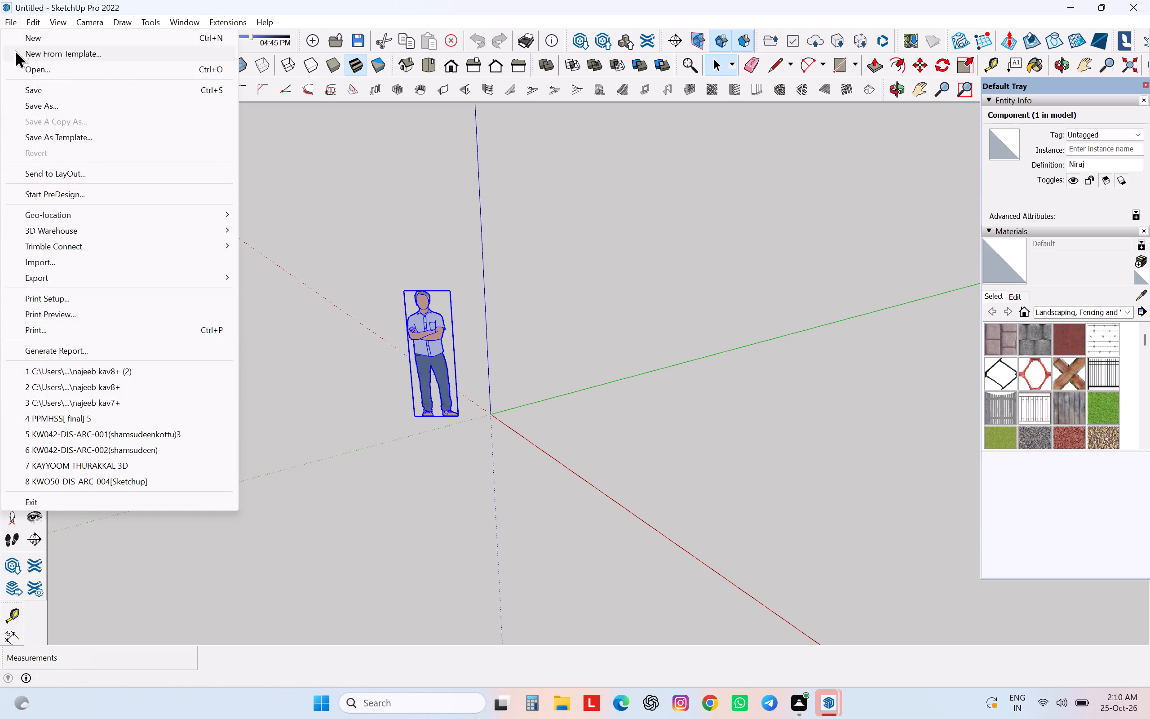
left_click(51, 263)
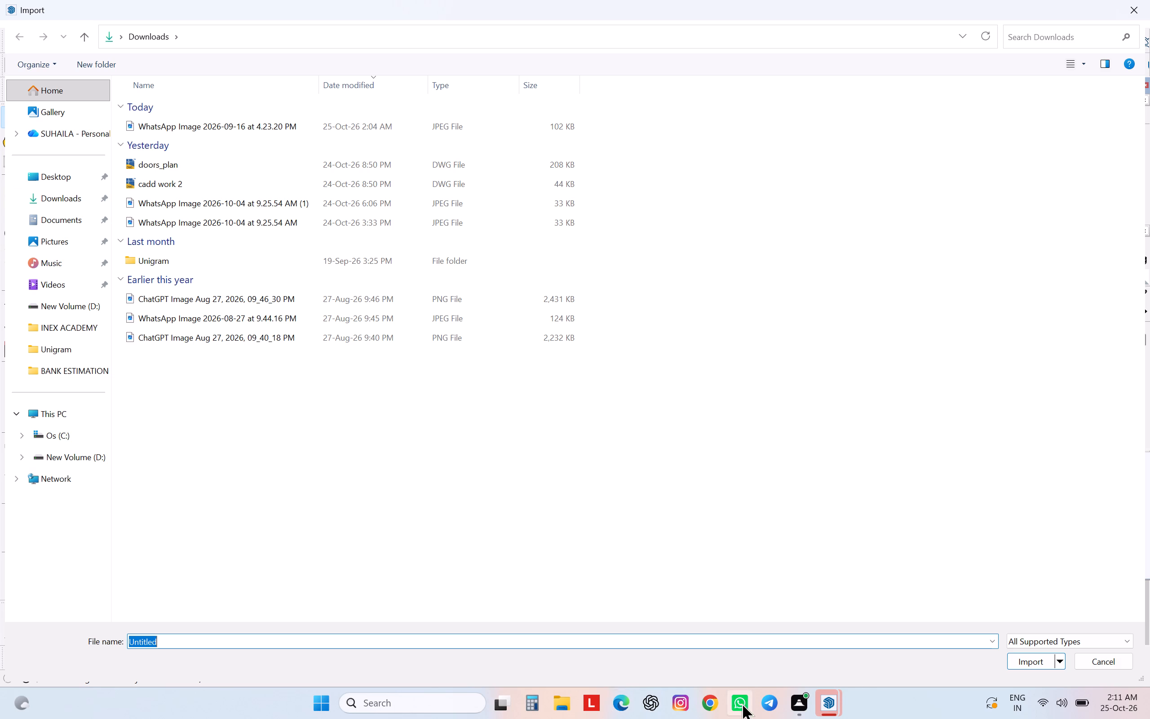
Switch to Google Chrome, open the second user profile, and search Google for "whatsapp web".
left_click(710, 701)
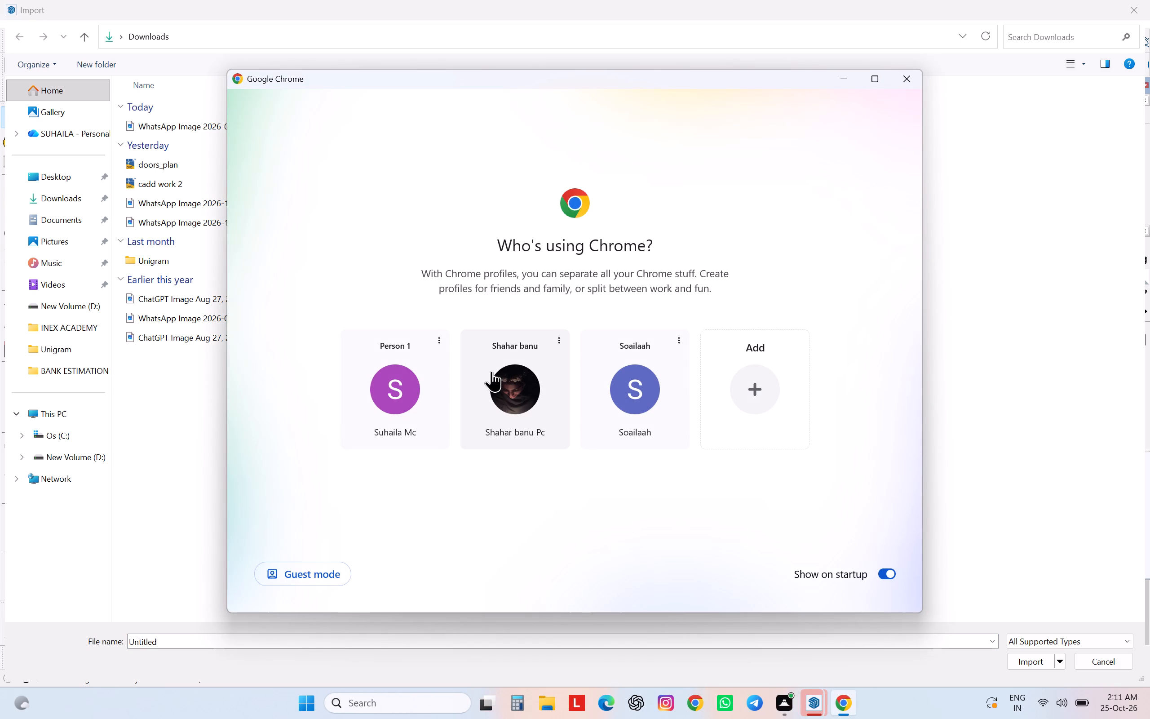
left_click(491, 371)
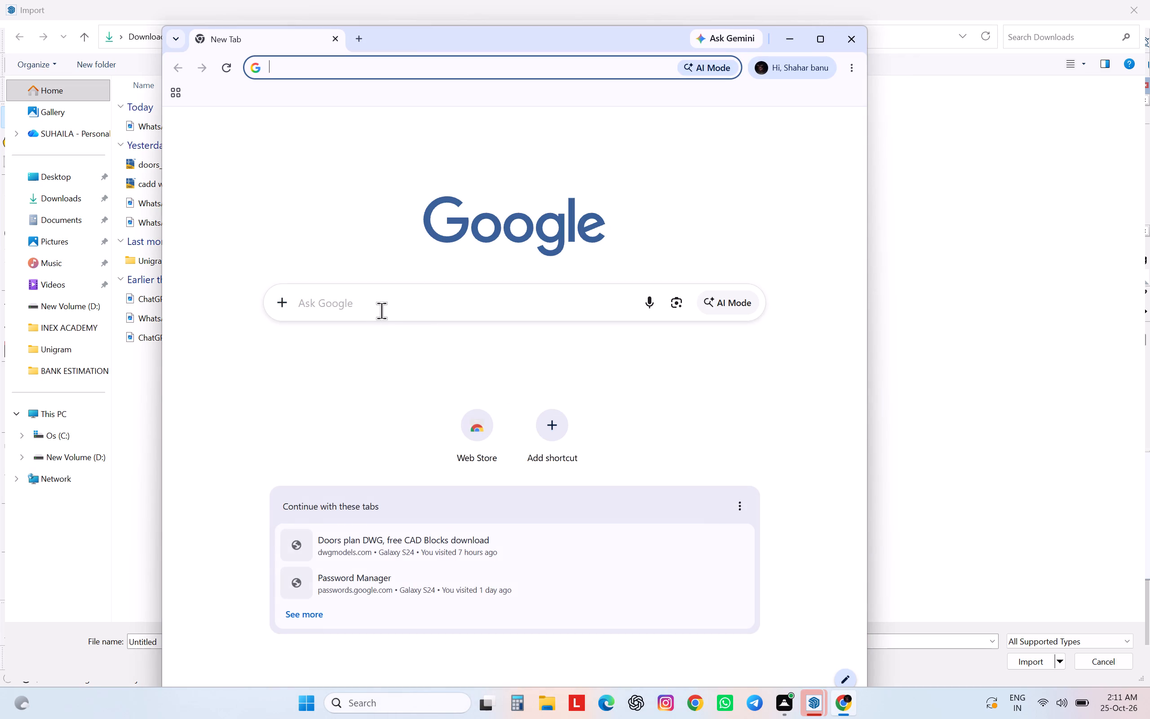
left_click_drag(381, 311, 377, 311)
left_click(353, 337)
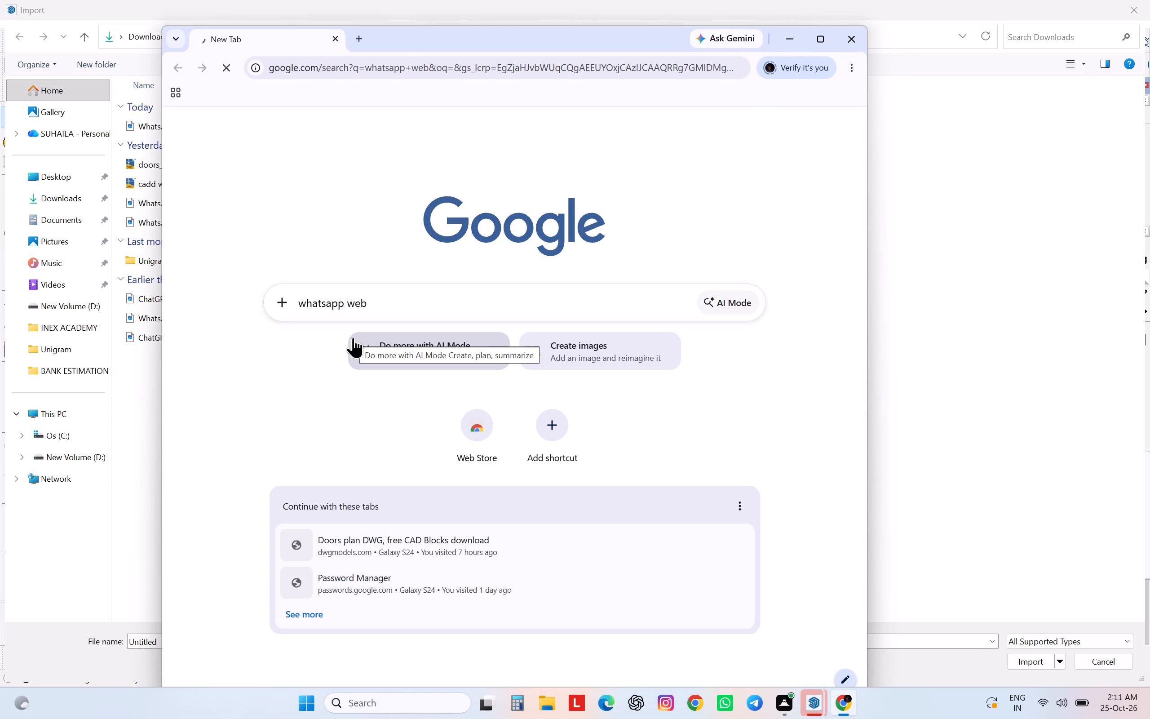
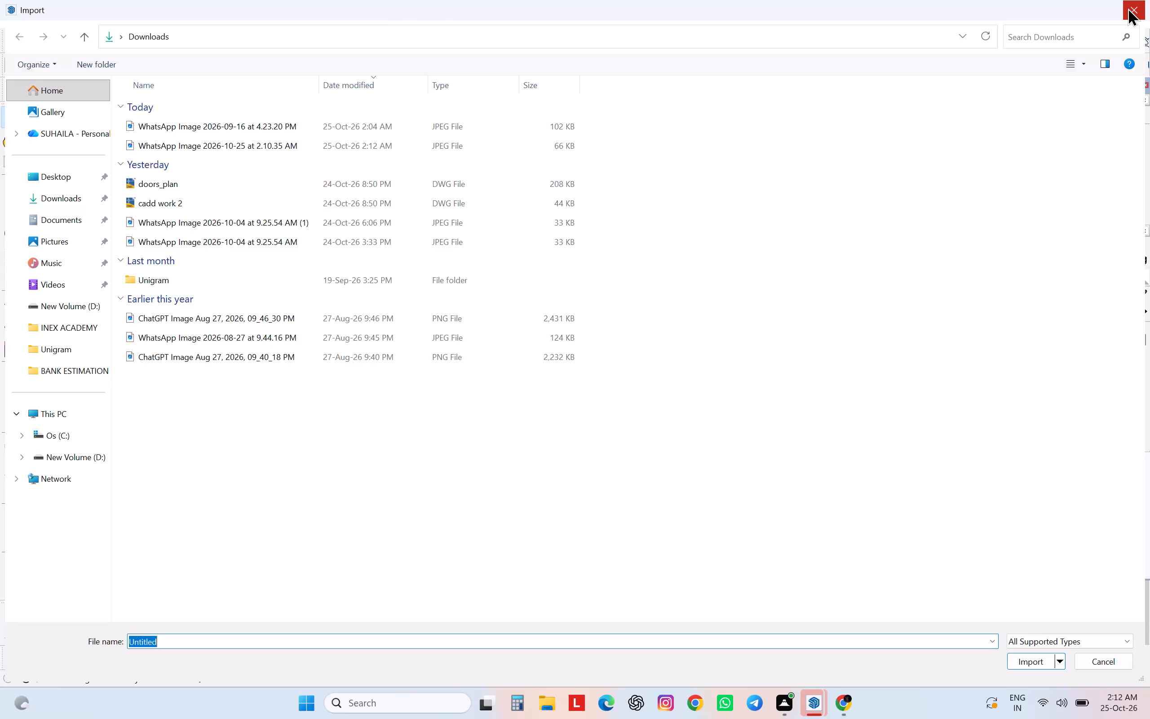
Import "WhatsApp Image 2026-10-25 at 2.10.35 AM" from the Downloads folder, using it as an Image.
left_click(1125, 8)
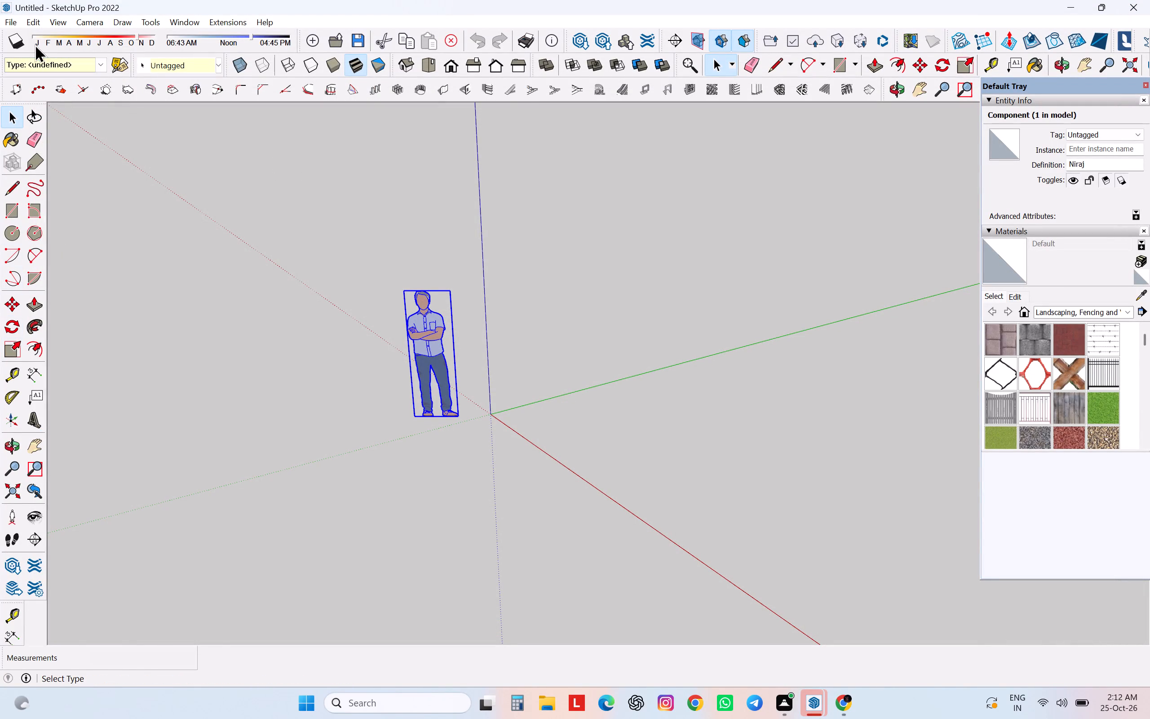
left_click(5, 21)
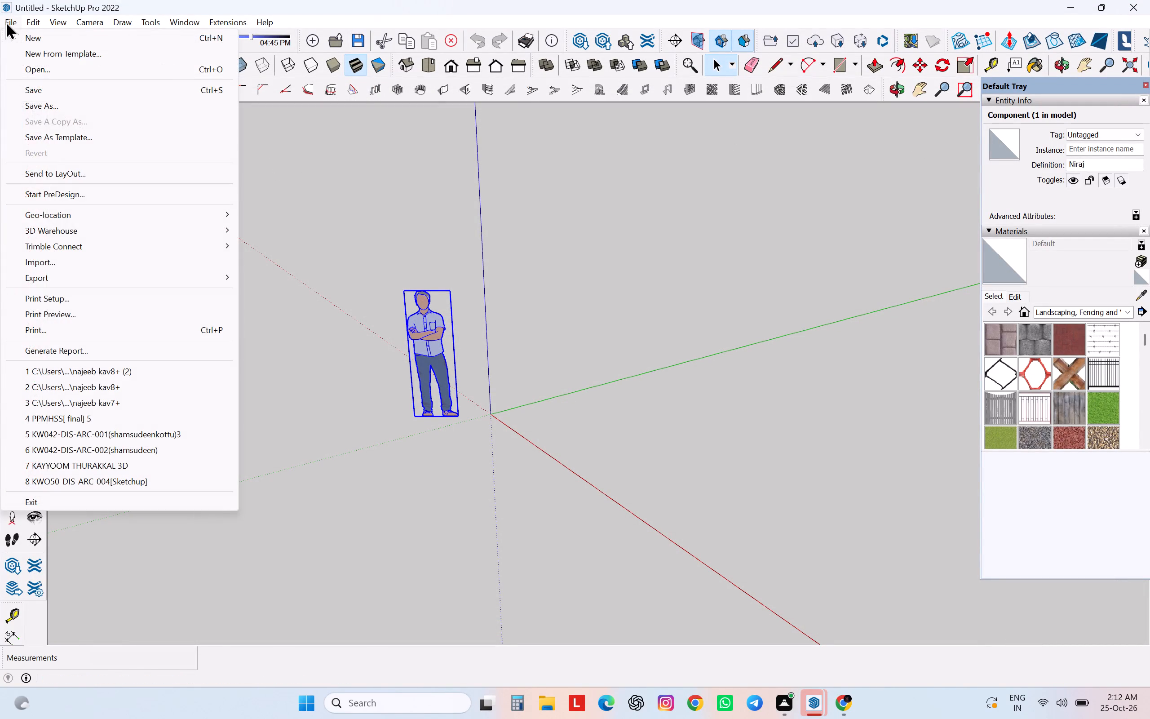
left_click(70, 266)
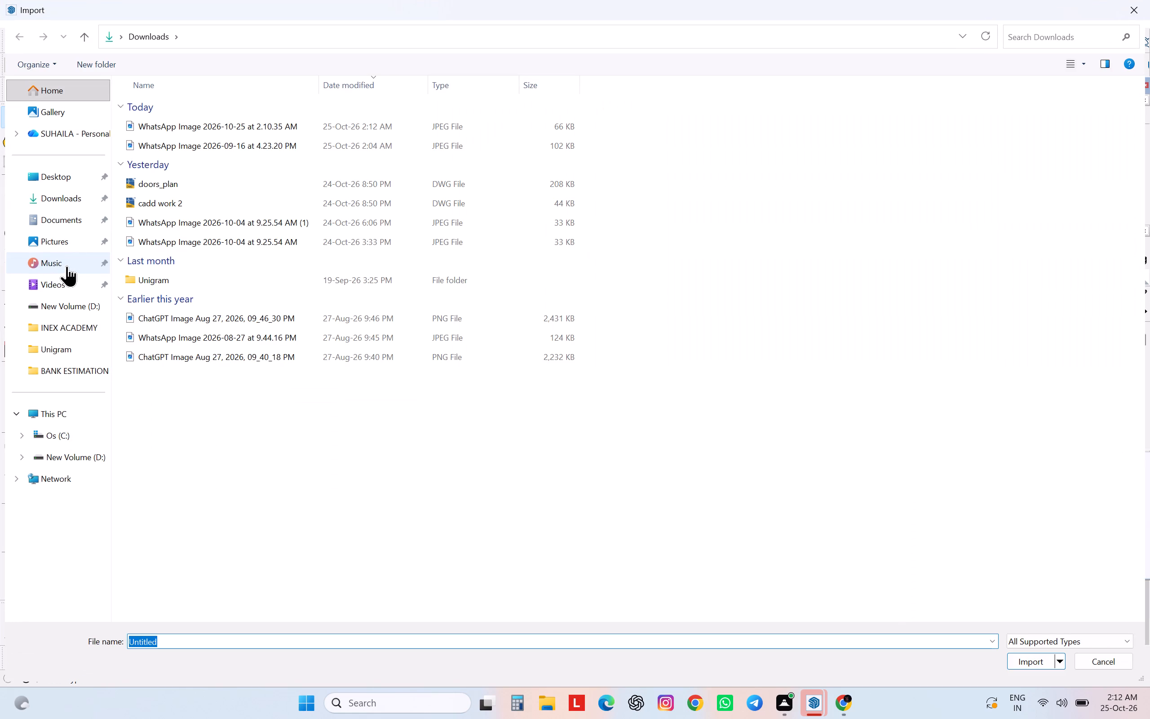
left_click(169, 128)
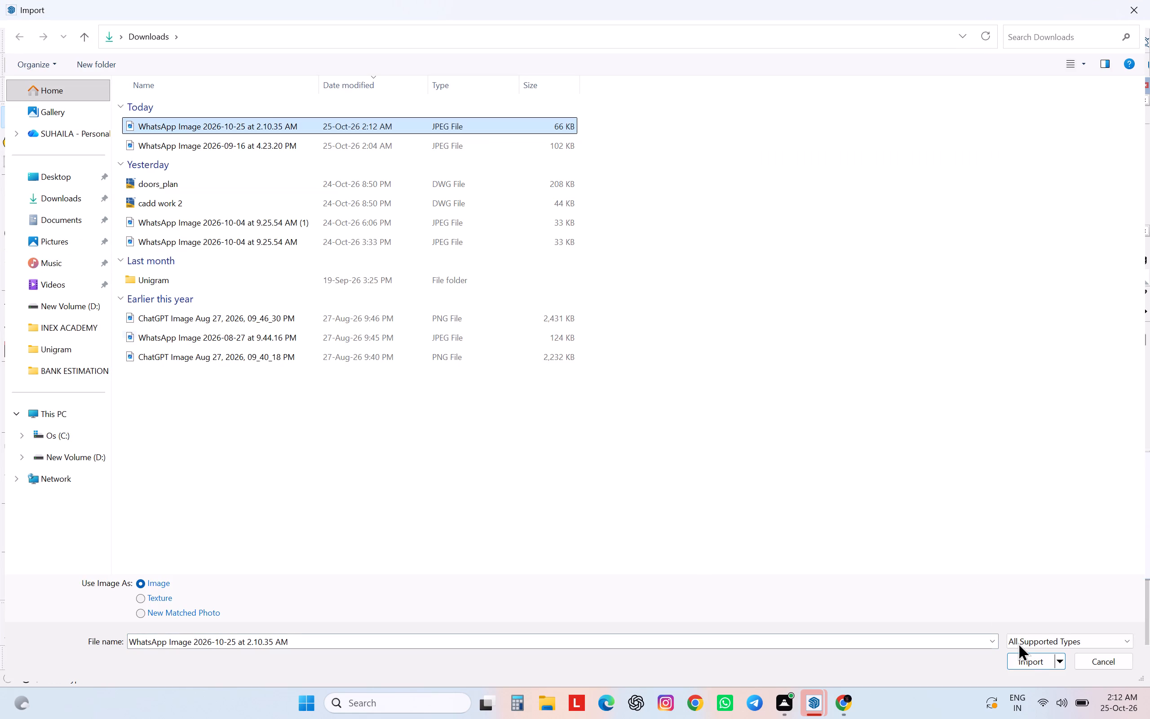
left_click(1037, 661)
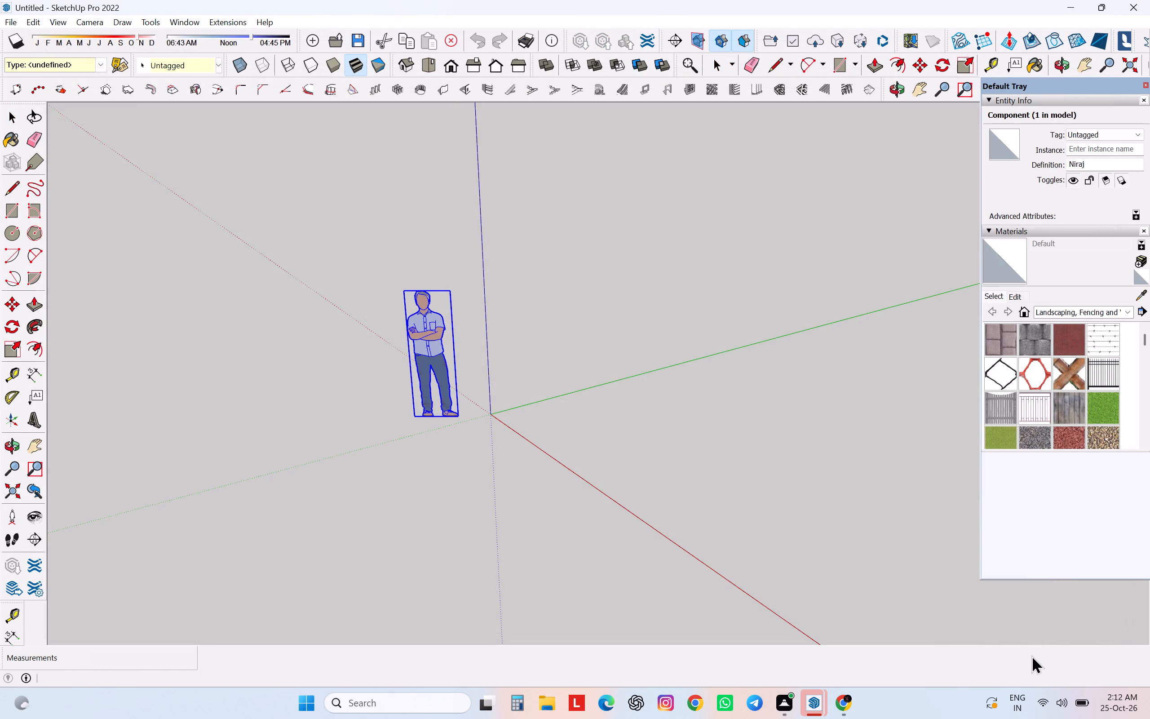
Place the floor plan image flat on the ground near the origin, between the red and green axes, about 15' wide.
middle_click_drag(789, 485, 640, 487)
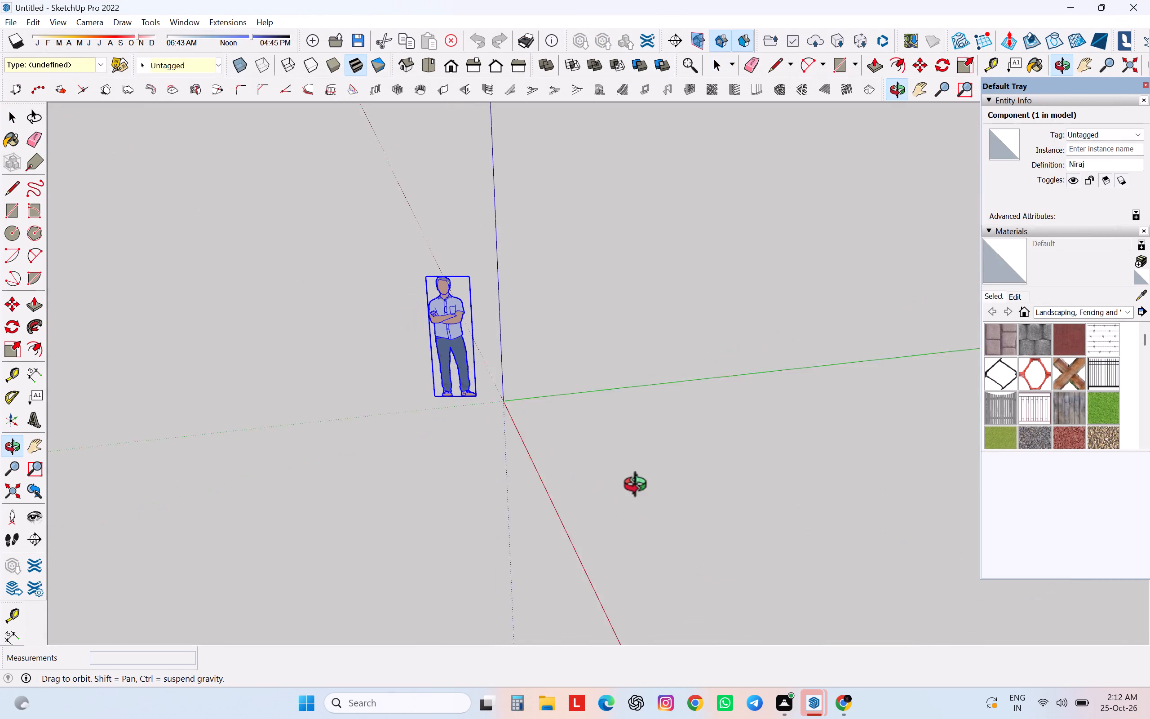
middle_click_drag(640, 487, 625, 487)
scroll(615, 463, "down", 6)
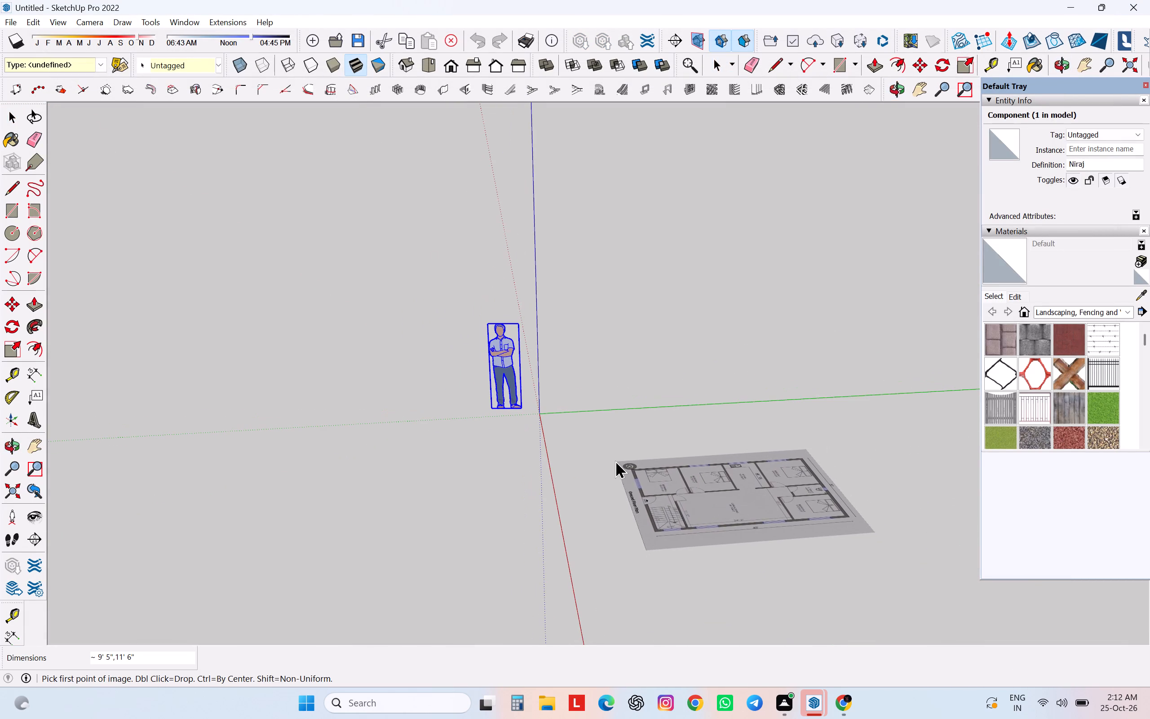
middle_click_drag(615, 460, 513, 457)
key("Tab")
key("Tab")
key("Tab")
key("Tab")
key("Tab")
key("Tab")
key("Tab")
key("Tab")
key("Tab")
key("Tab")
key("Tab")
key("Tab")
key("Tab")
key("Tab")
key("Tab")
key("Tab")
key("Tab")
key("Tab")
key("Tab")
key("Tab")
middle_click_drag(581, 499, 411, 597)
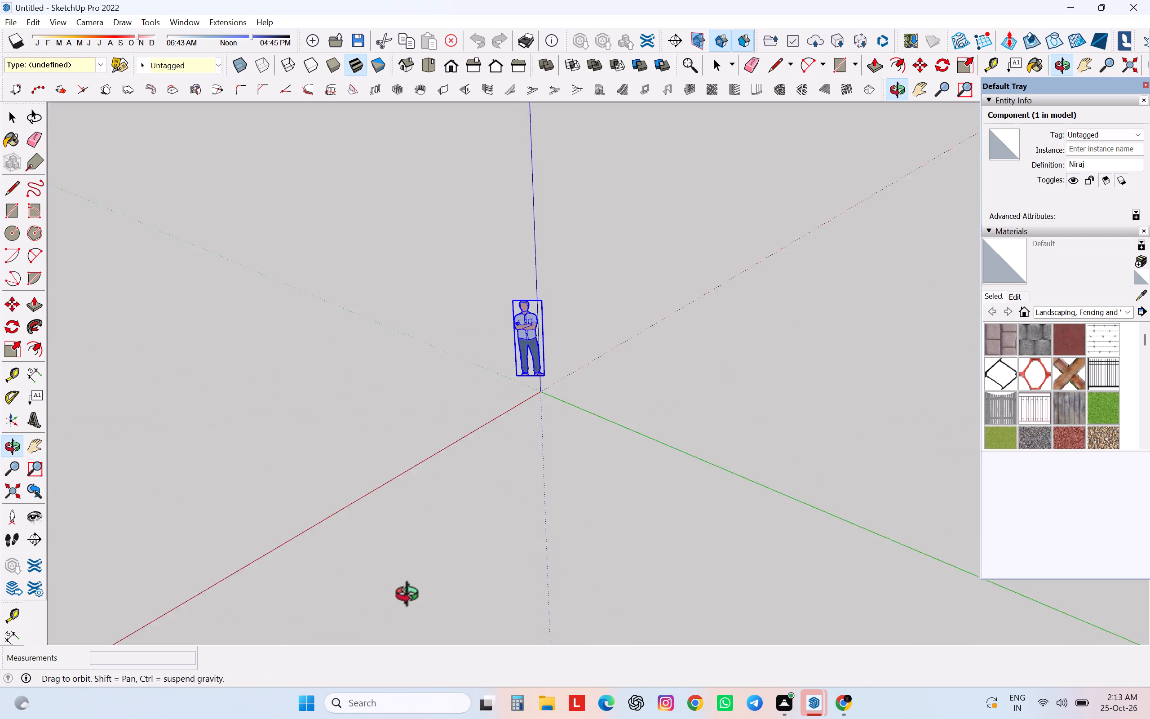
middle_click_drag(411, 597, 411, 601)
middle_click_drag(622, 151, 846, 398)
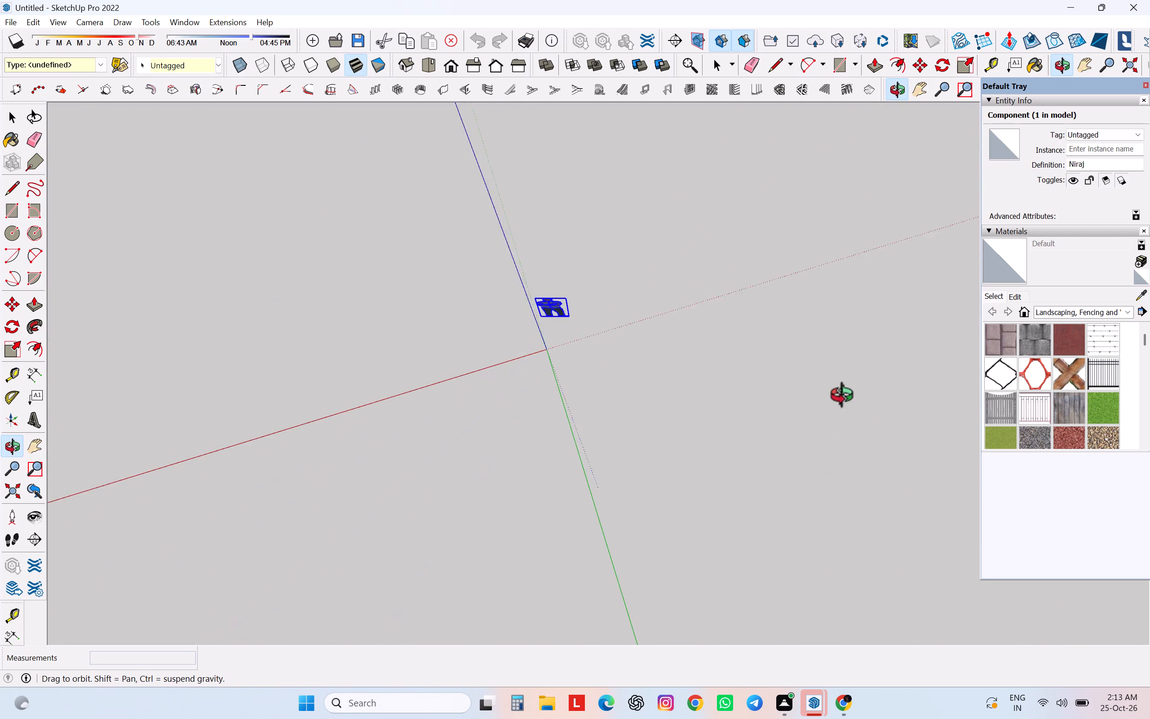
middle_click_drag(846, 398, 965, 375)
middle_click_drag(631, 501, 781, 470)
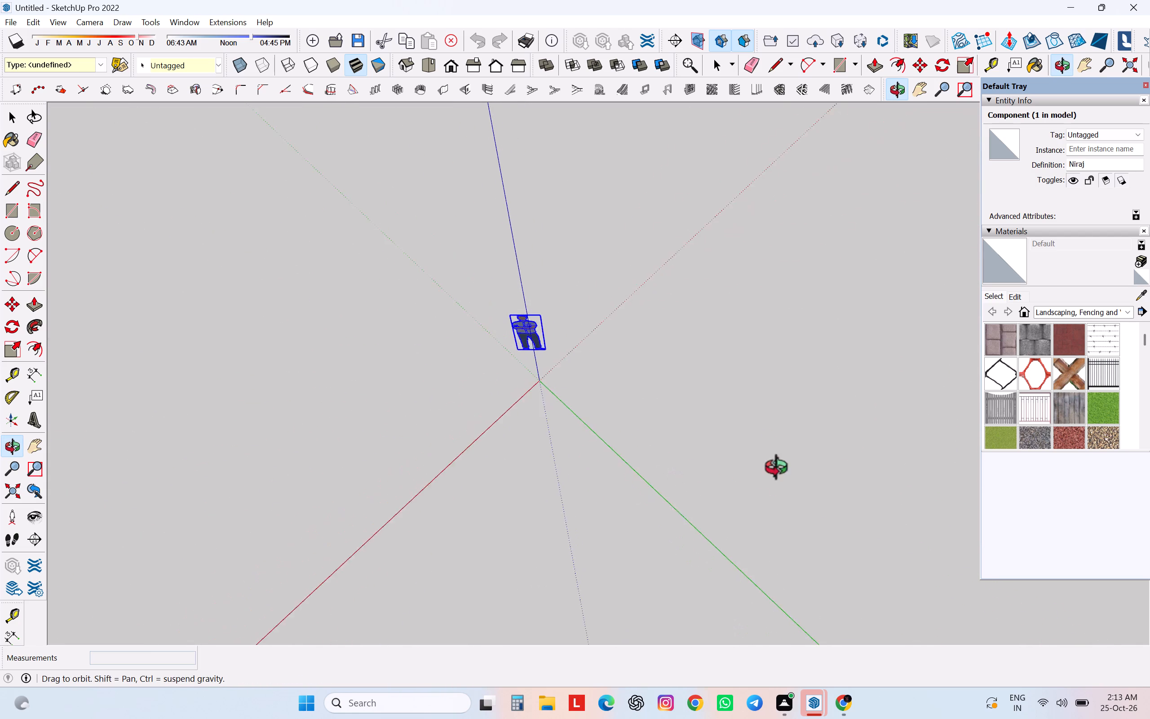
middle_click_drag(781, 470, 914, 407)
scroll(742, 513, "down", 1)
middle_click_drag(742, 513, 746, 466)
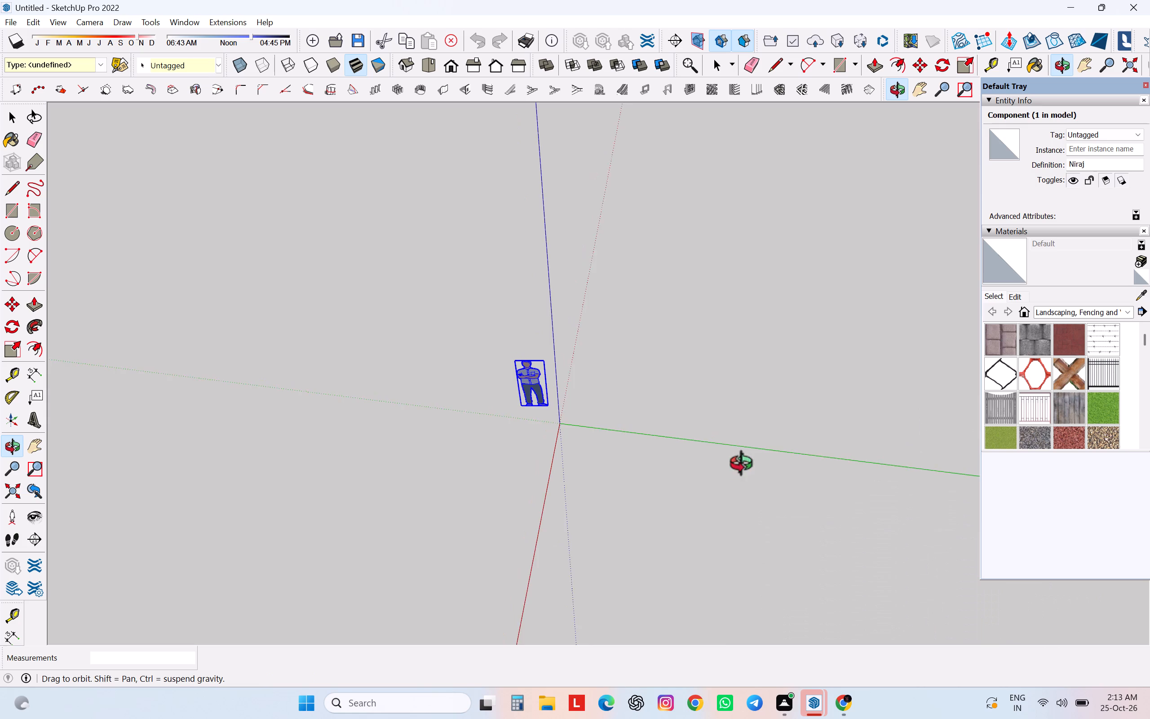
middle_click_drag(746, 466, 755, 397)
scroll(754, 398, "up", 1)
scroll(753, 399, "down", 1)
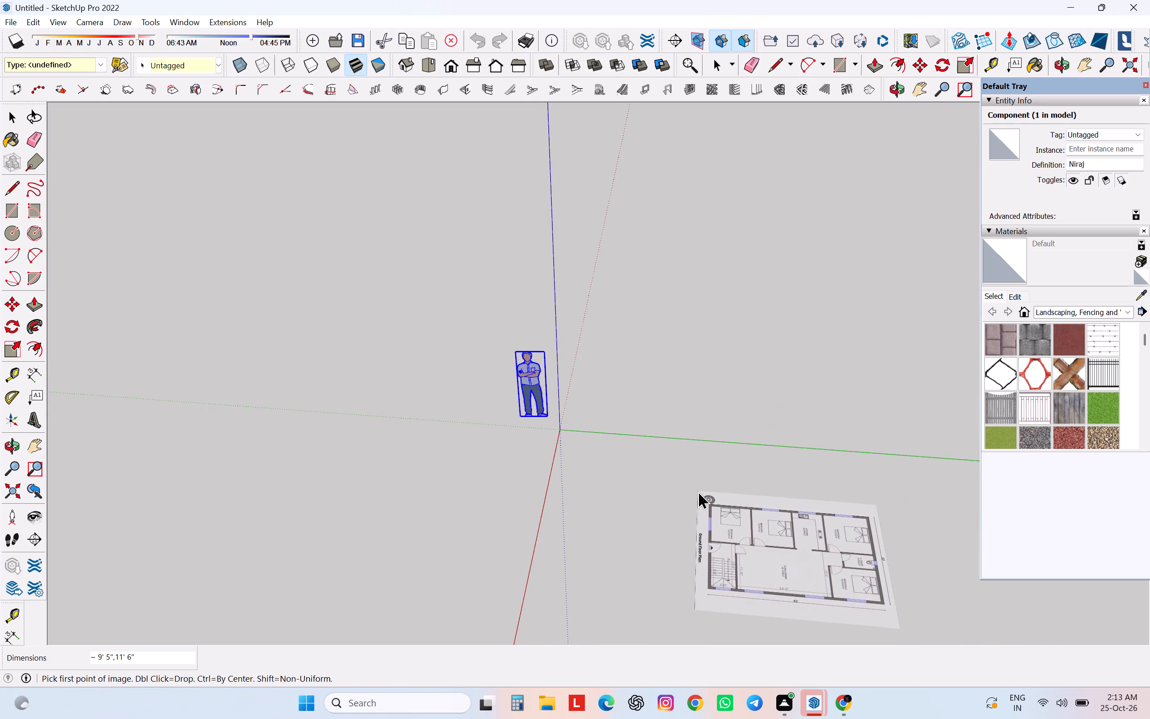
scroll(698, 491, "up", 4)
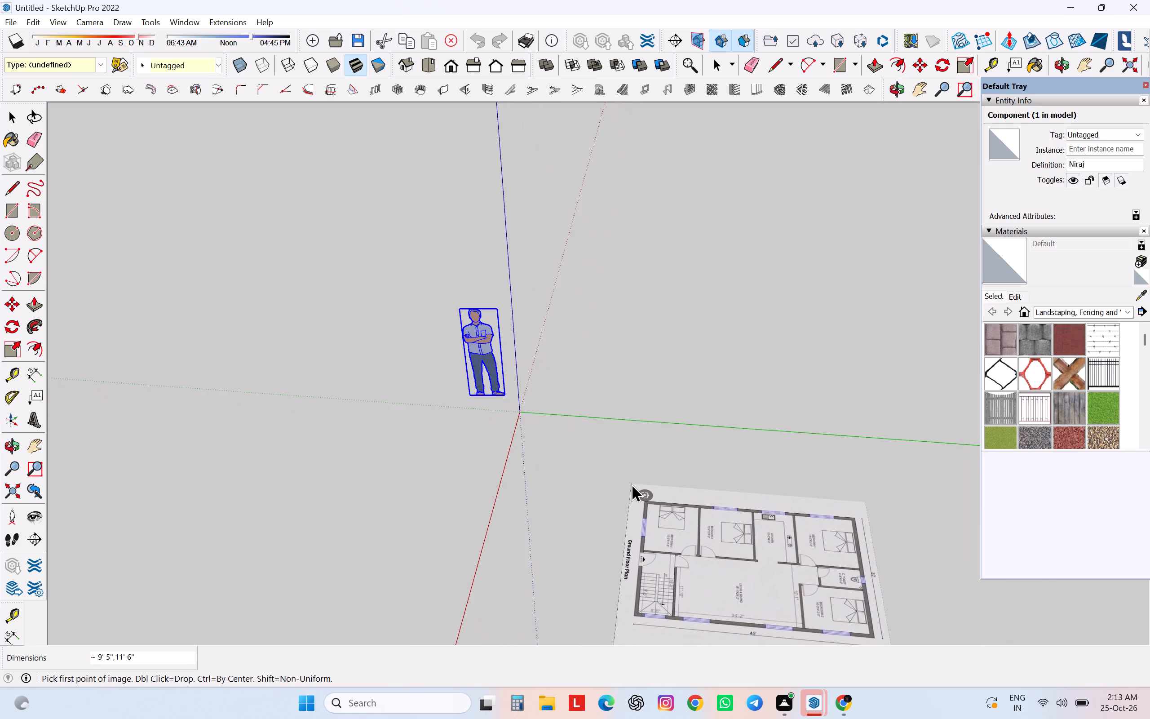
left_click(631, 484)
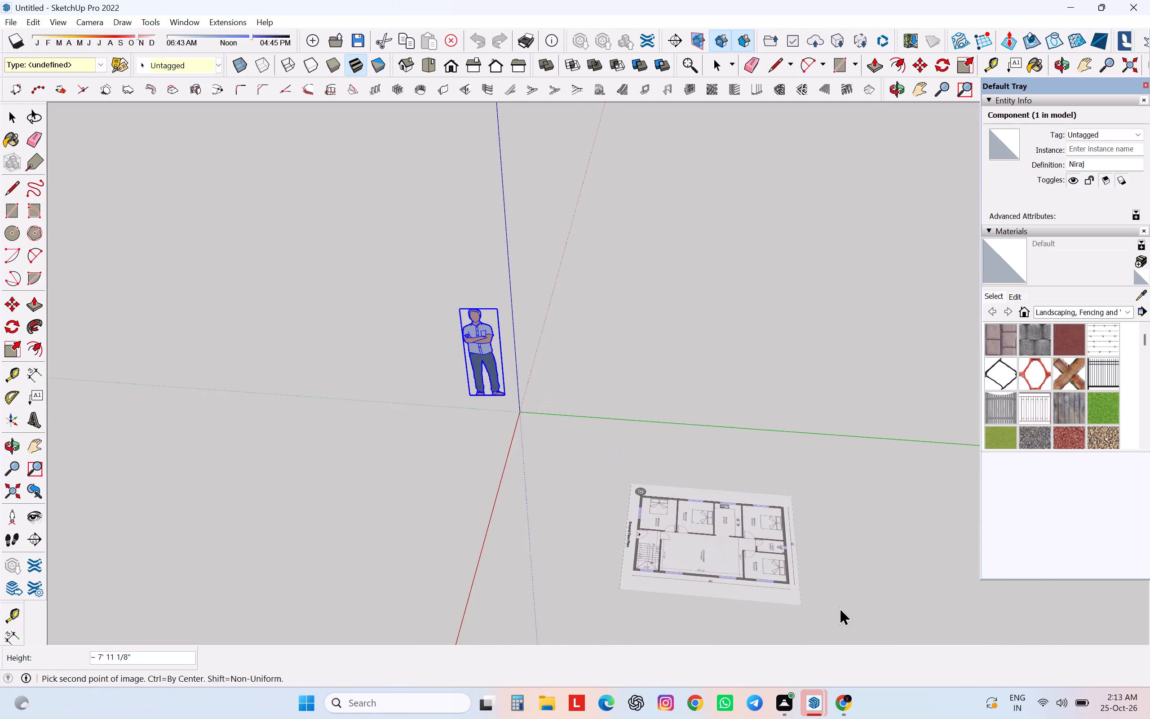
middle_click(840, 604)
scroll(840, 604, "down", 1)
middle_click_drag(823, 571, 922, 397)
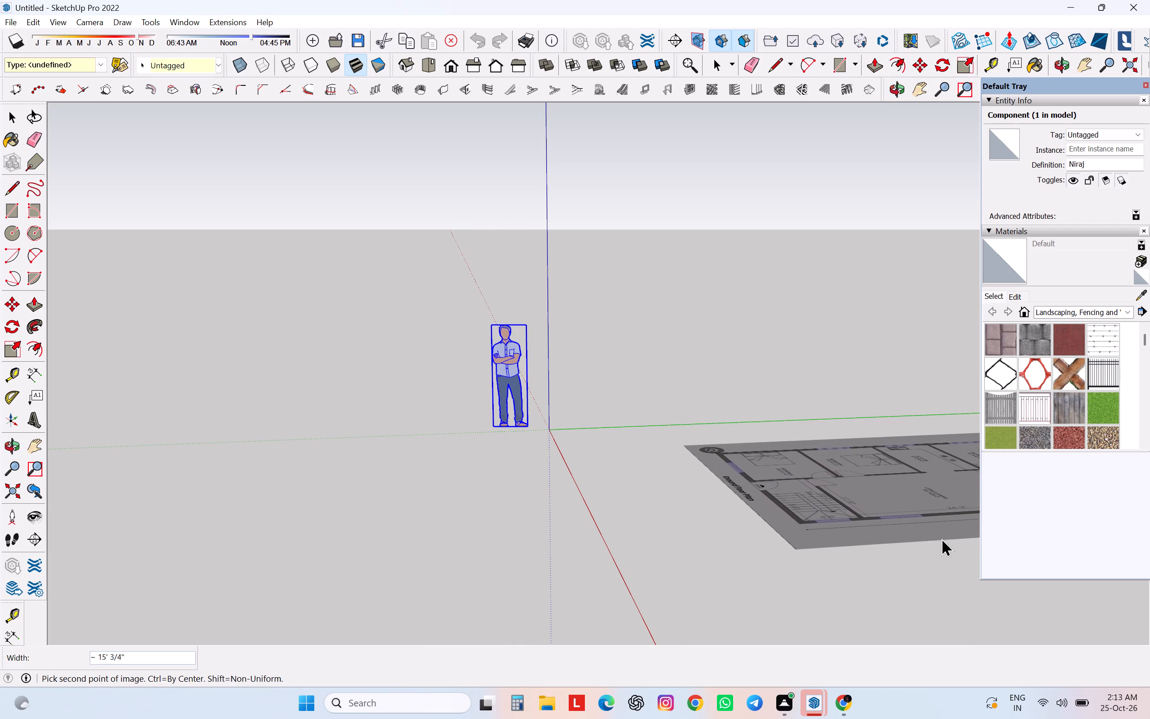
left_click(942, 538)
Examine the placed ground floor plan from above, including its room layout and overall dimension labels.
middle_click_drag(942, 537, 939, 646)
scroll(780, 485, "down", 5)
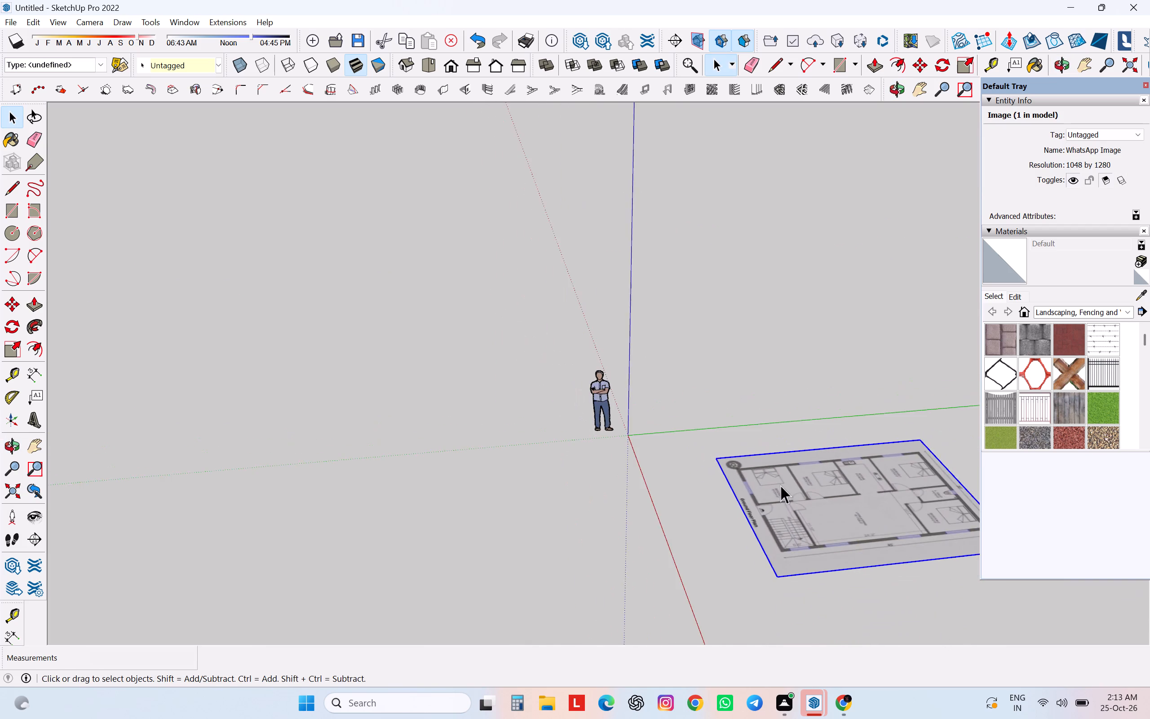
scroll(779, 485, "down", 9)
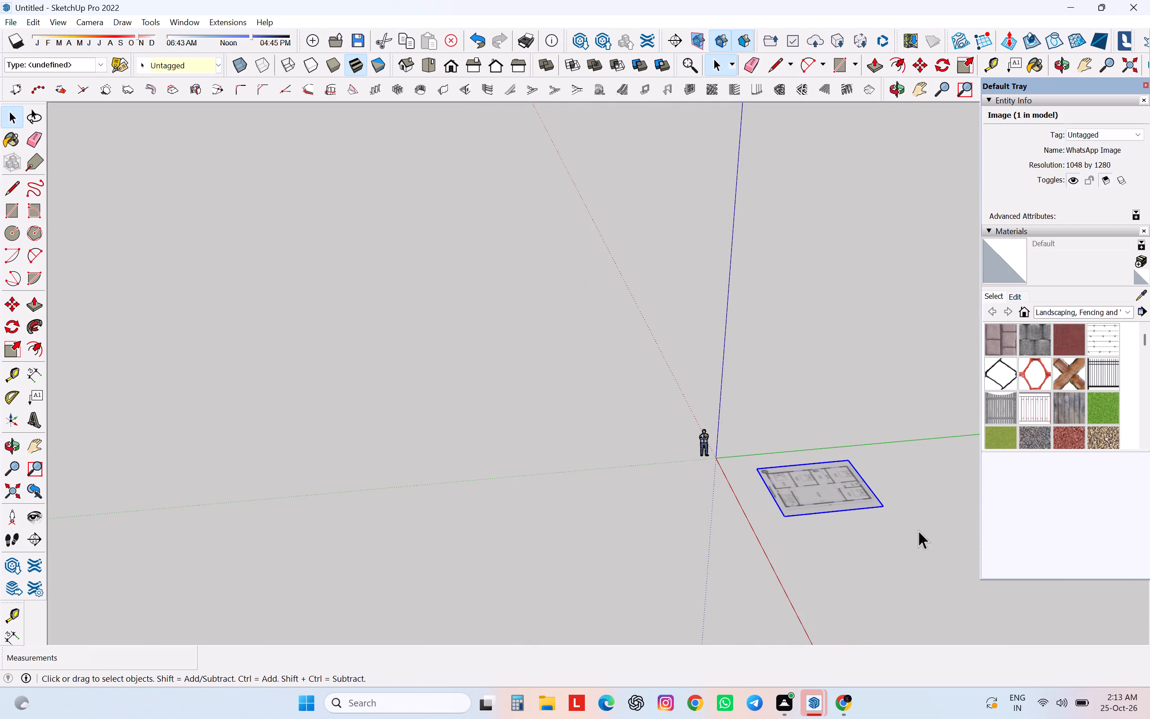
left_click_drag(919, 529, 919, 587)
middle_click_drag(886, 536, 855, 672)
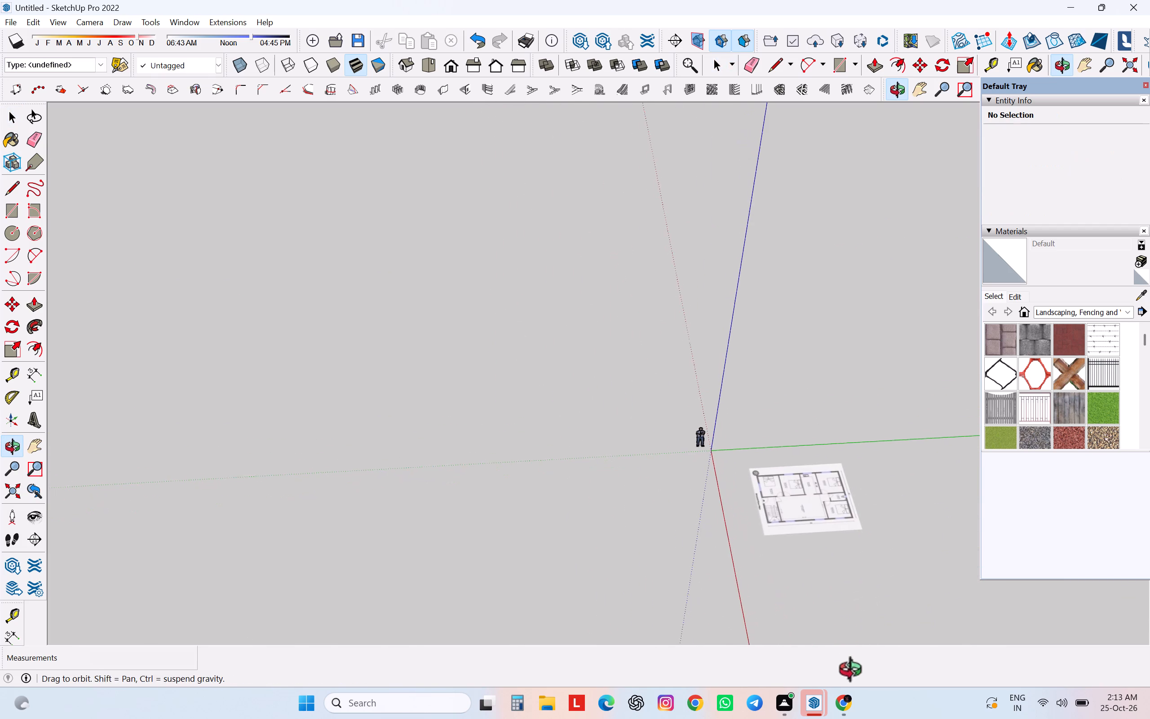
middle_click_drag(855, 672, 855, 664)
middle_click_drag(767, 439, 730, 671)
scroll(761, 581, "up", 4)
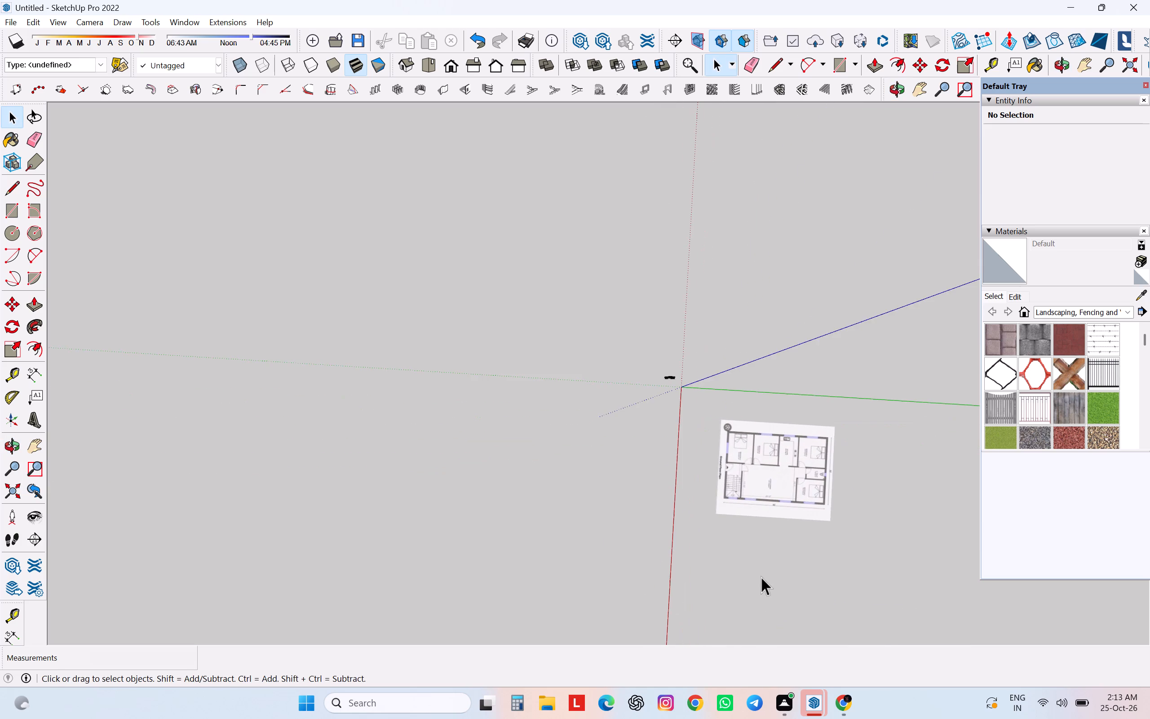
middle_click_drag(761, 559, 744, 429)
scroll(744, 455, "up", 9)
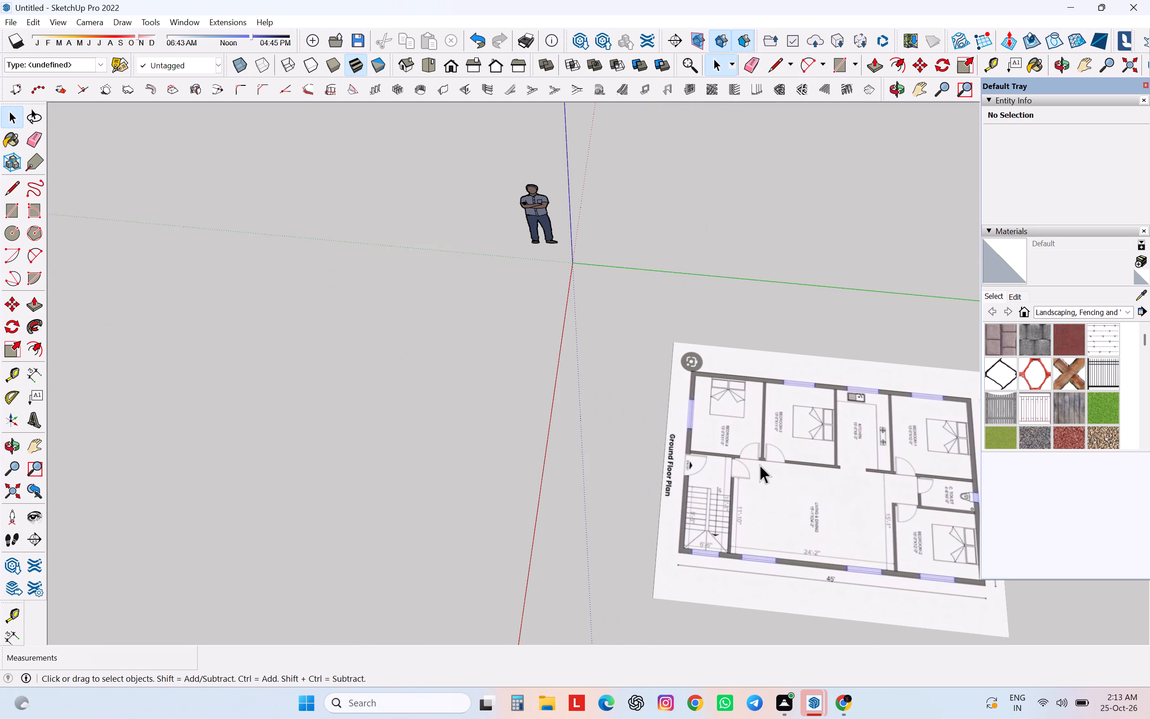
middle_click_drag(760, 465, 646, 509)
scroll(698, 441, "down", 8)
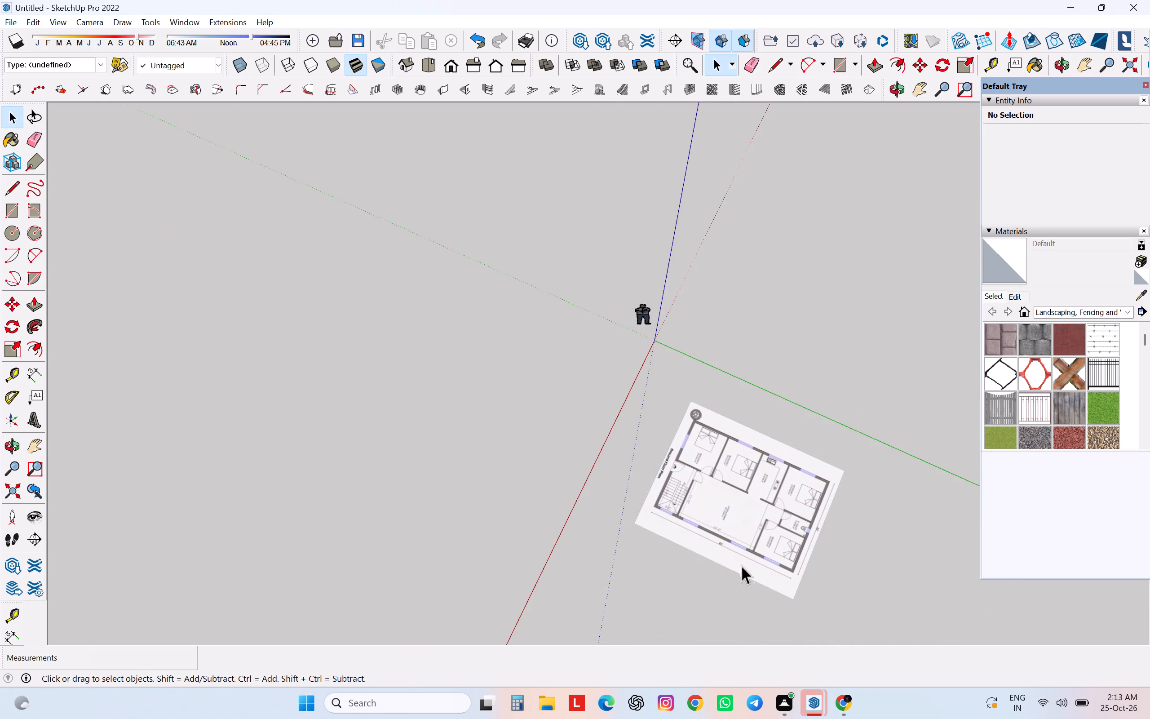
scroll(806, 608, "up", 15)
scroll(812, 591, "down", 1)
scroll(812, 591, "up", 1)
middle_click_drag(812, 591, 1063, 553)
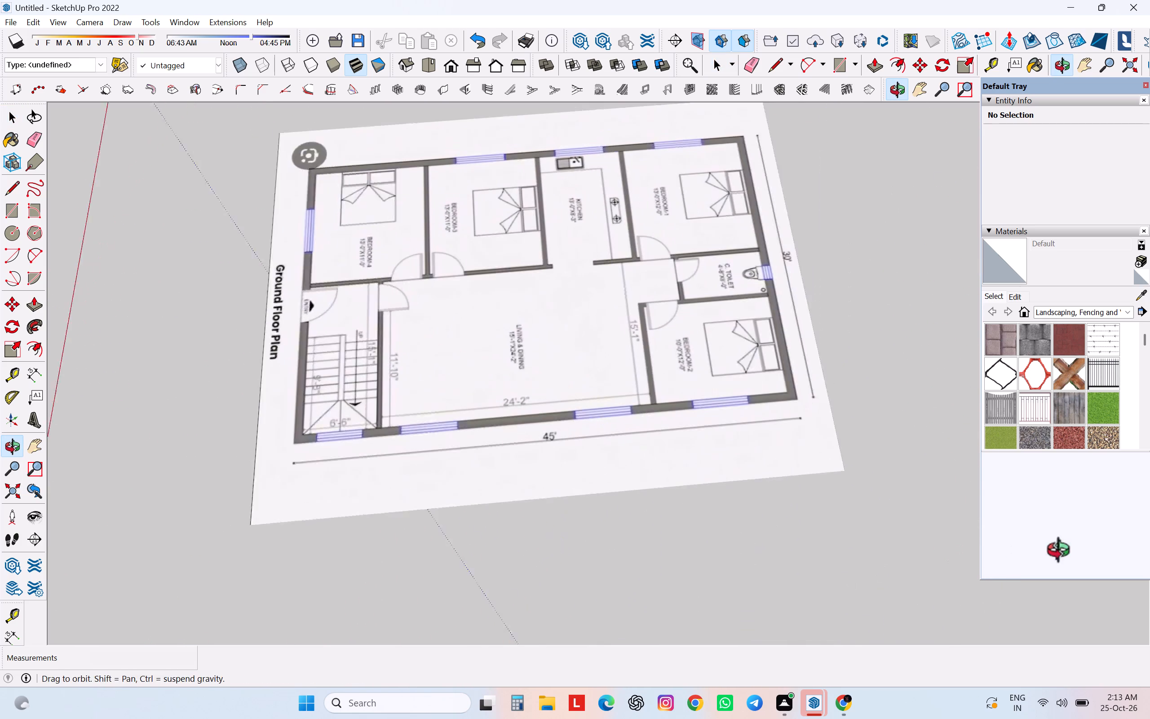
middle_click_drag(1063, 553, 1077, 537)
middle_click_drag(728, 562, 727, 653)
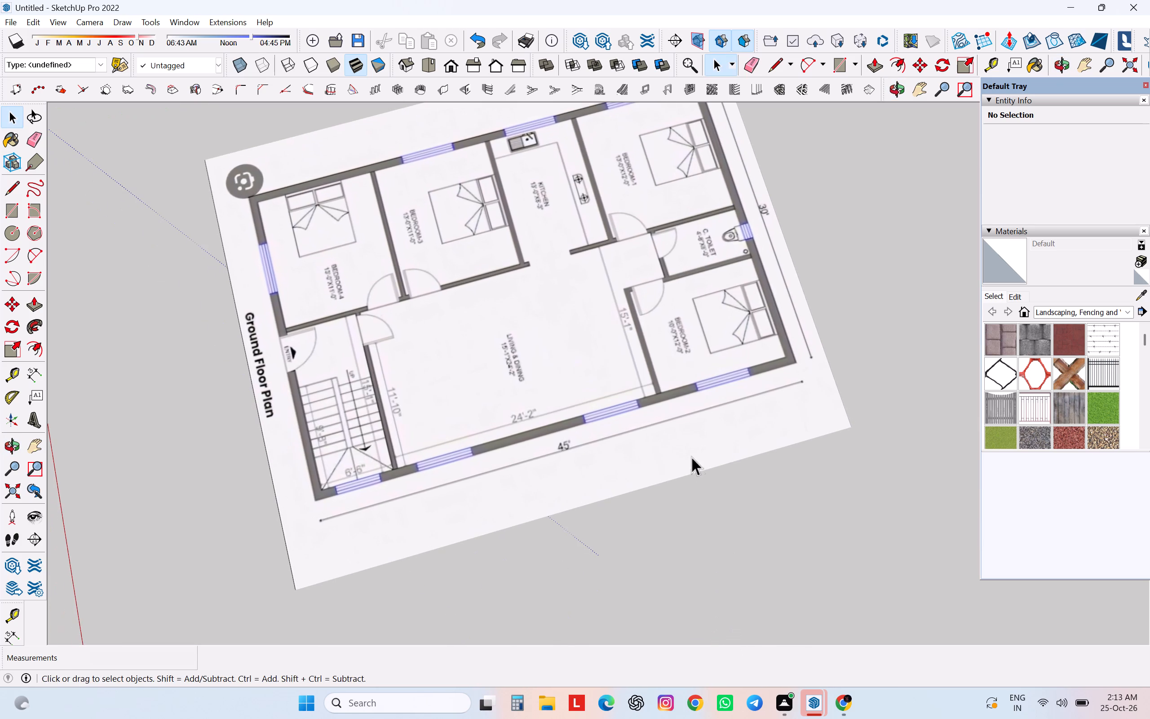
middle_click_drag(691, 457, 612, 543)
scroll(626, 515, "down", 3)
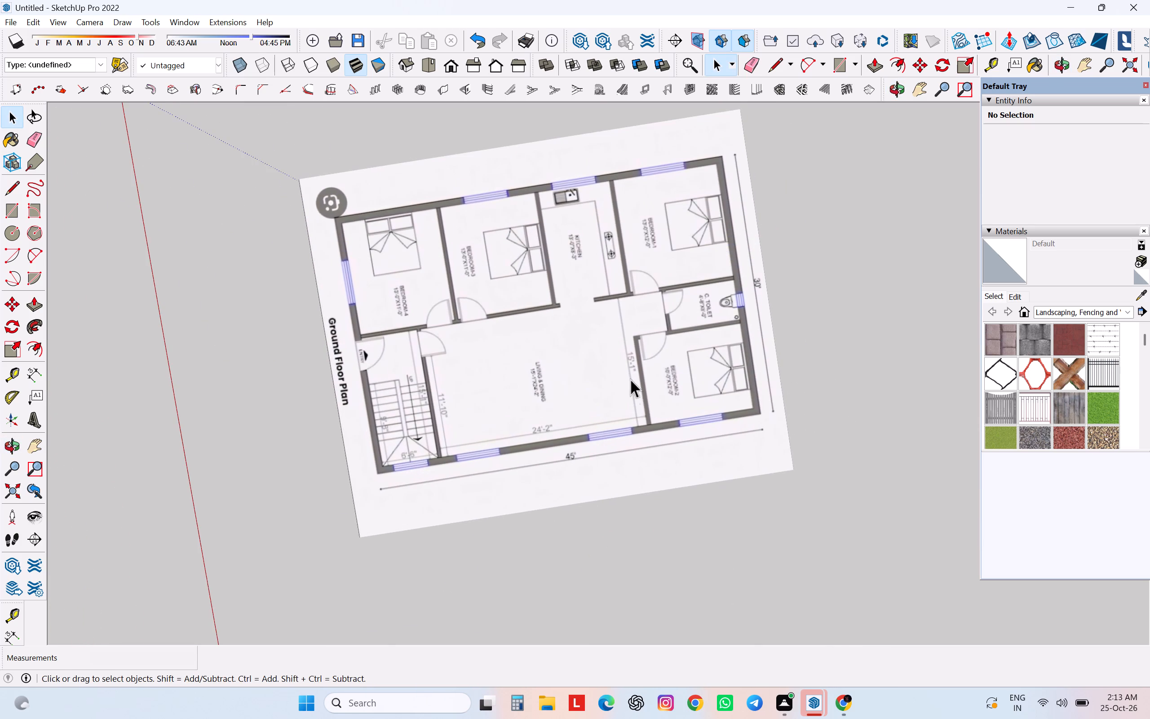
scroll(588, 421, "down", 1)
scroll(588, 421, "up", 1)
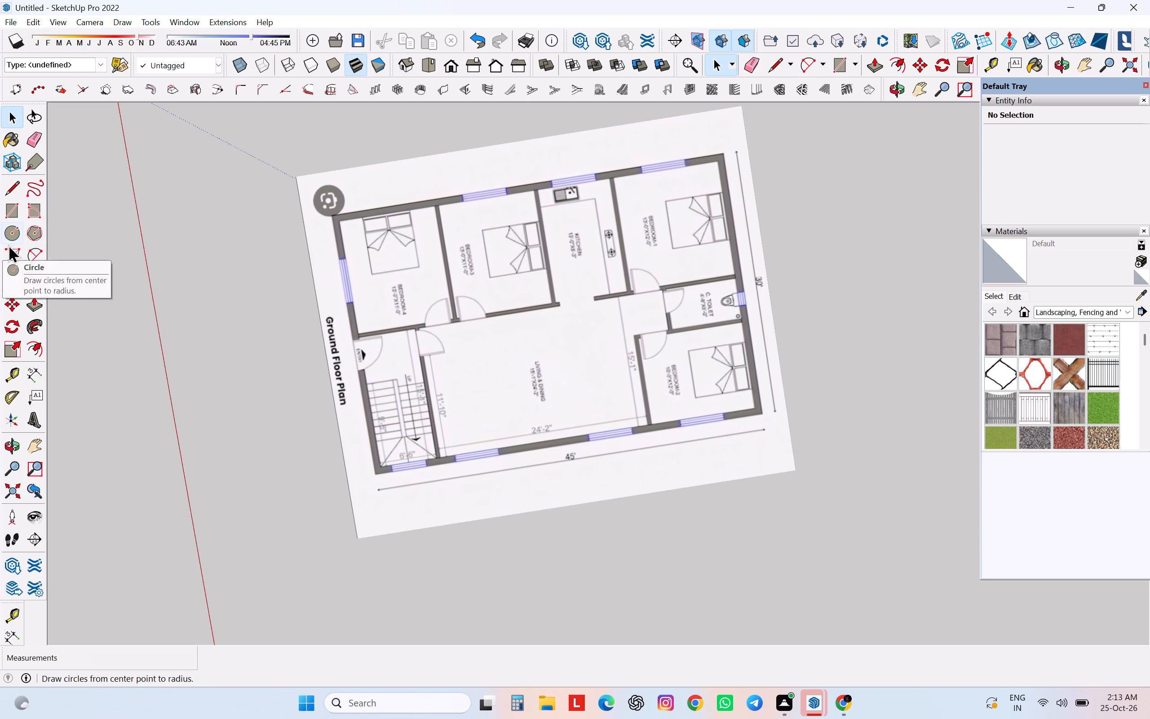
middle_click_drag(456, 545, 491, 625)
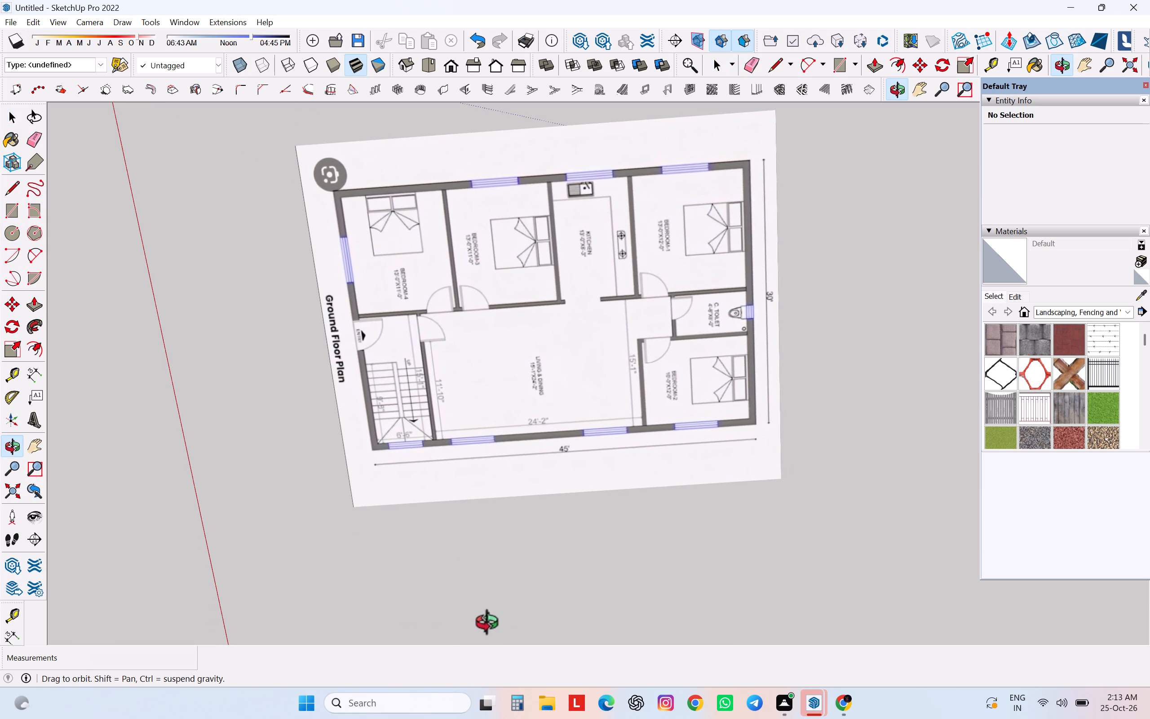
middle_click_drag(491, 625, 485, 522)
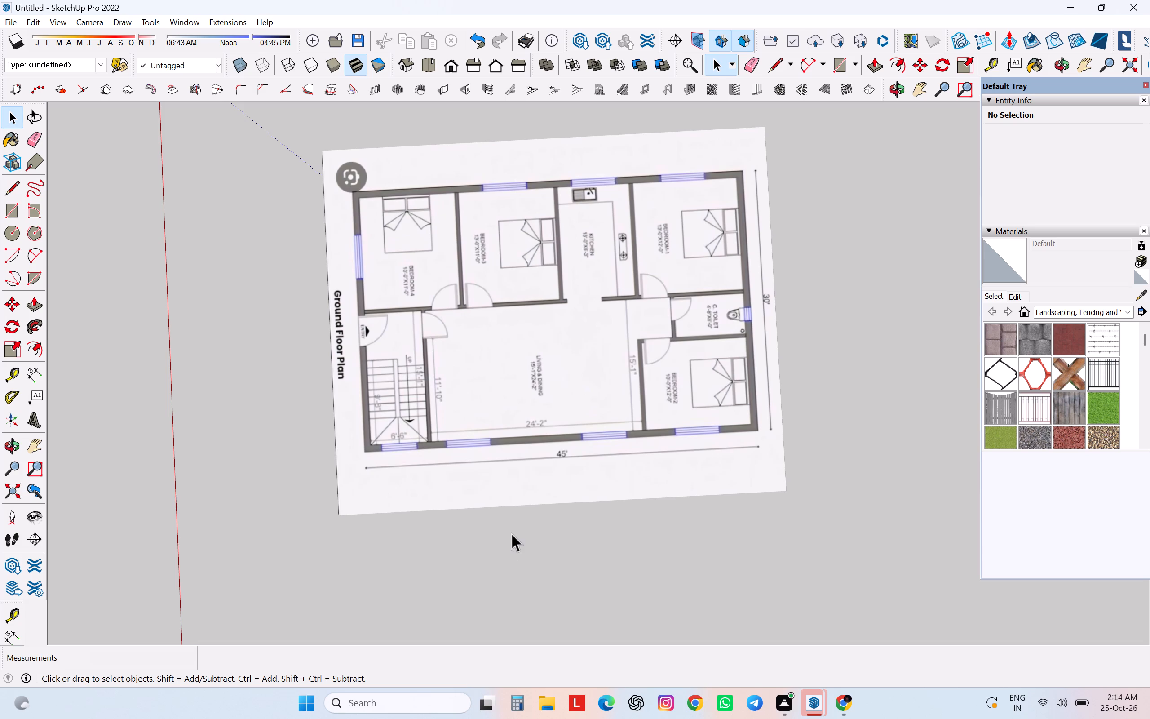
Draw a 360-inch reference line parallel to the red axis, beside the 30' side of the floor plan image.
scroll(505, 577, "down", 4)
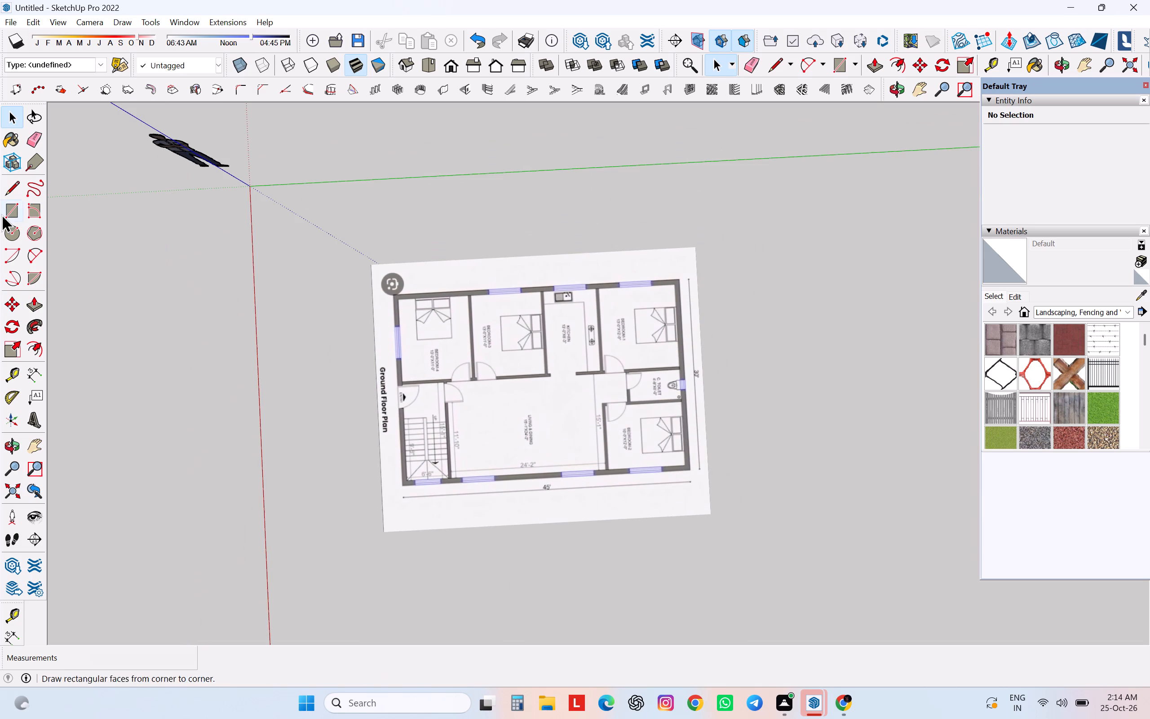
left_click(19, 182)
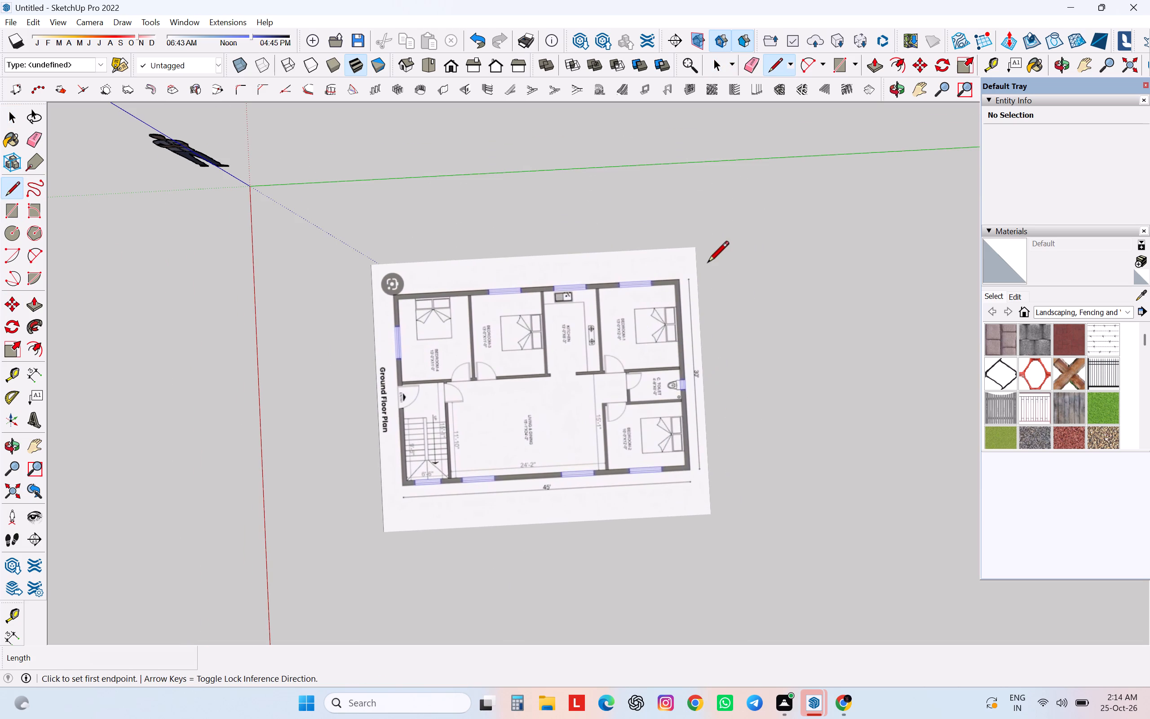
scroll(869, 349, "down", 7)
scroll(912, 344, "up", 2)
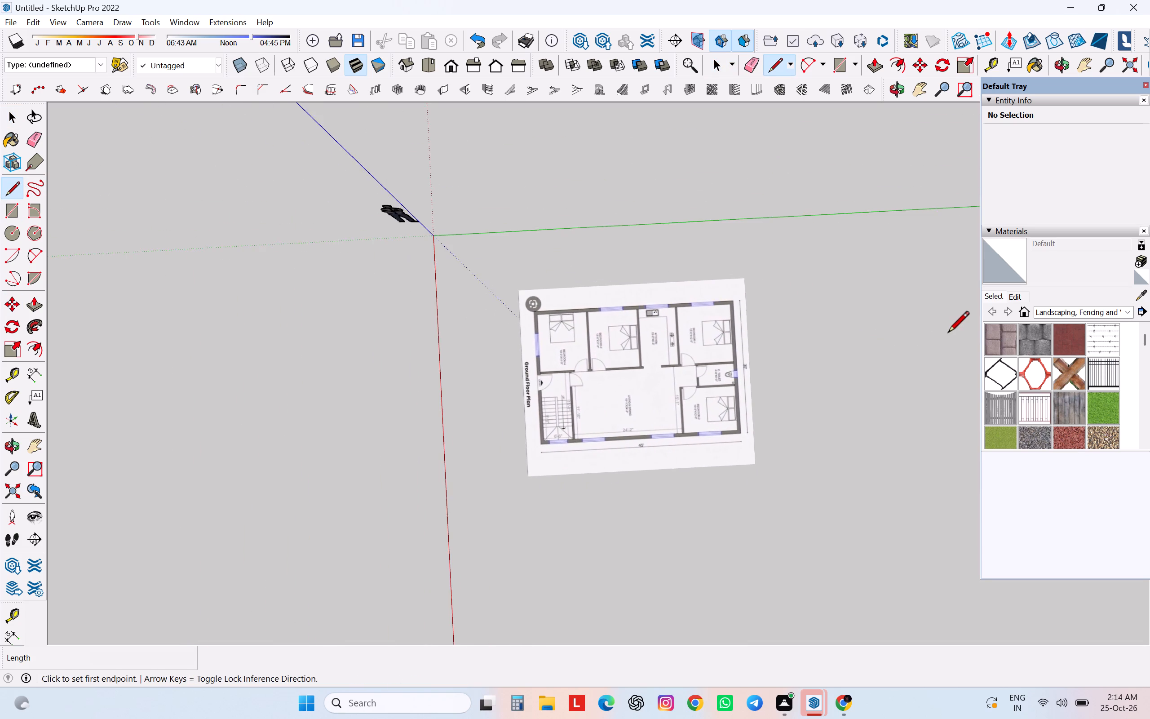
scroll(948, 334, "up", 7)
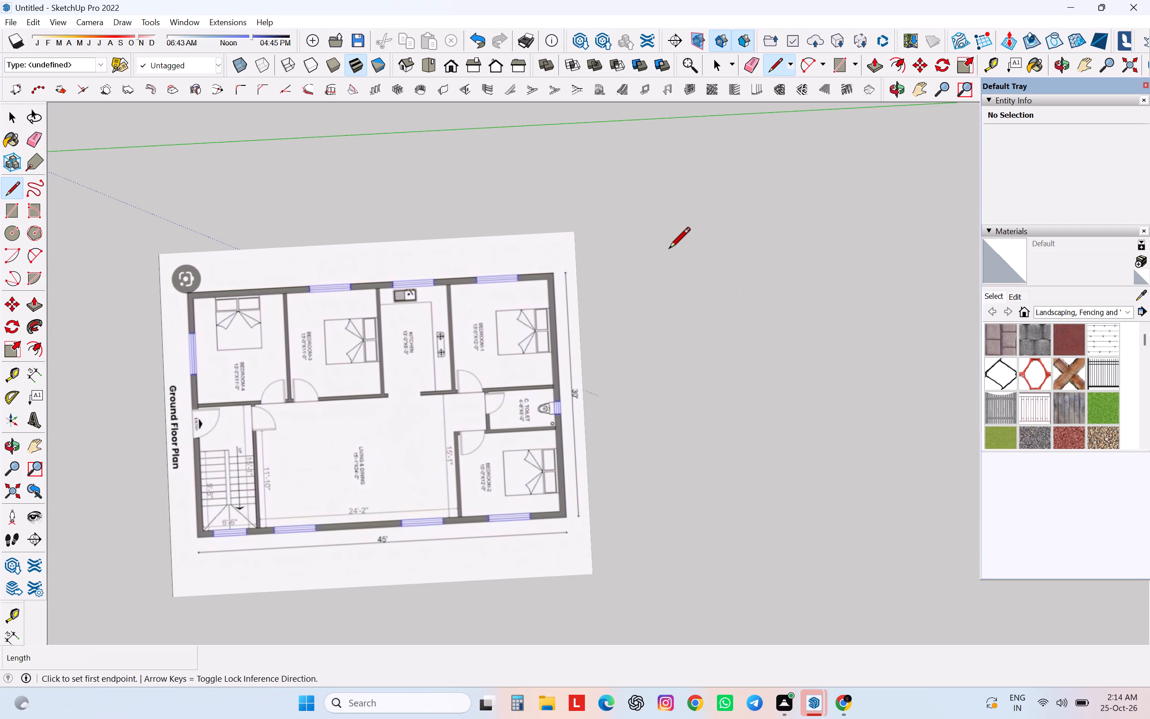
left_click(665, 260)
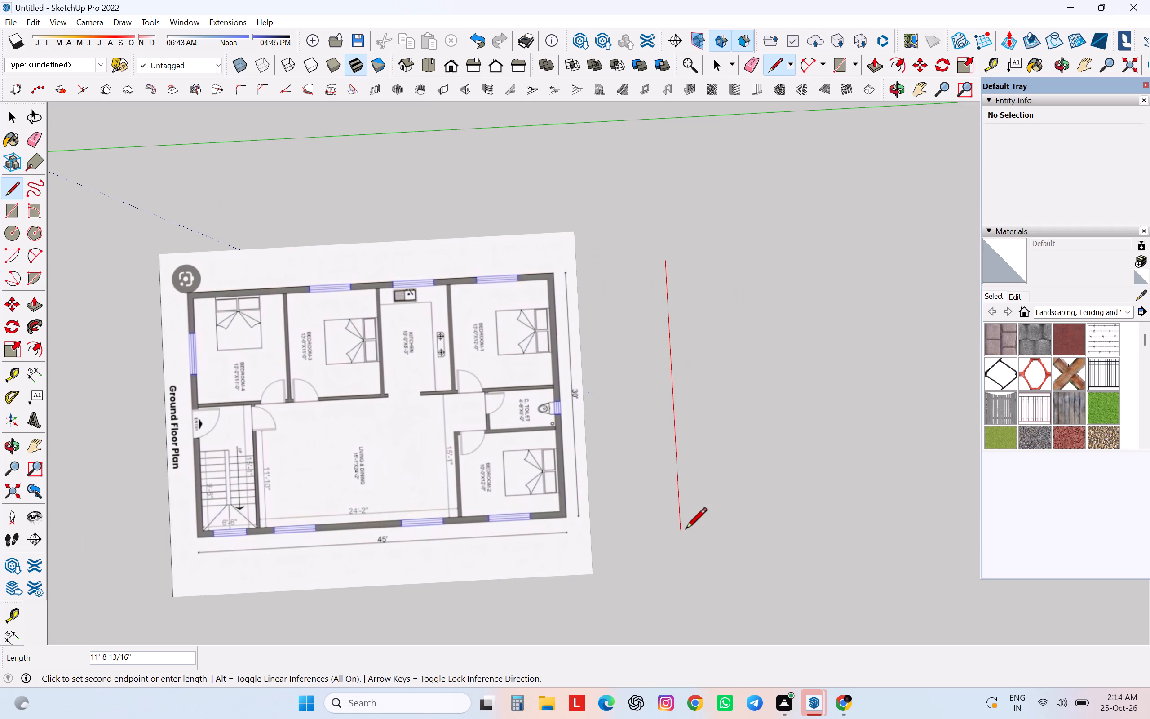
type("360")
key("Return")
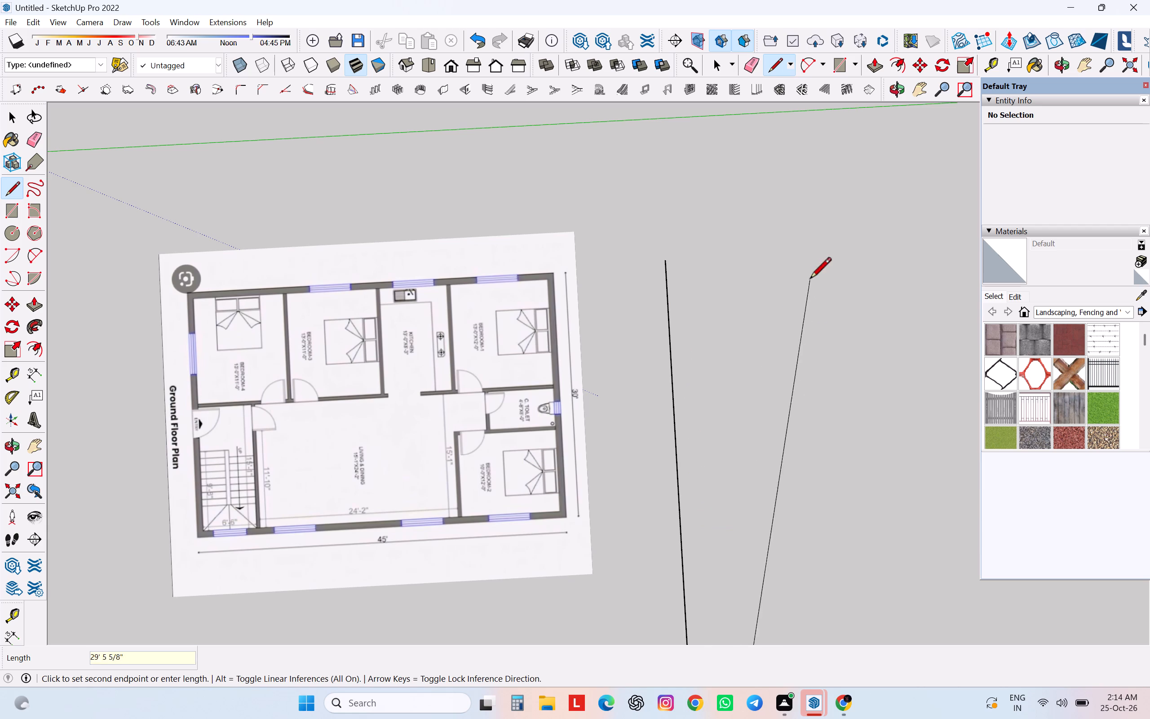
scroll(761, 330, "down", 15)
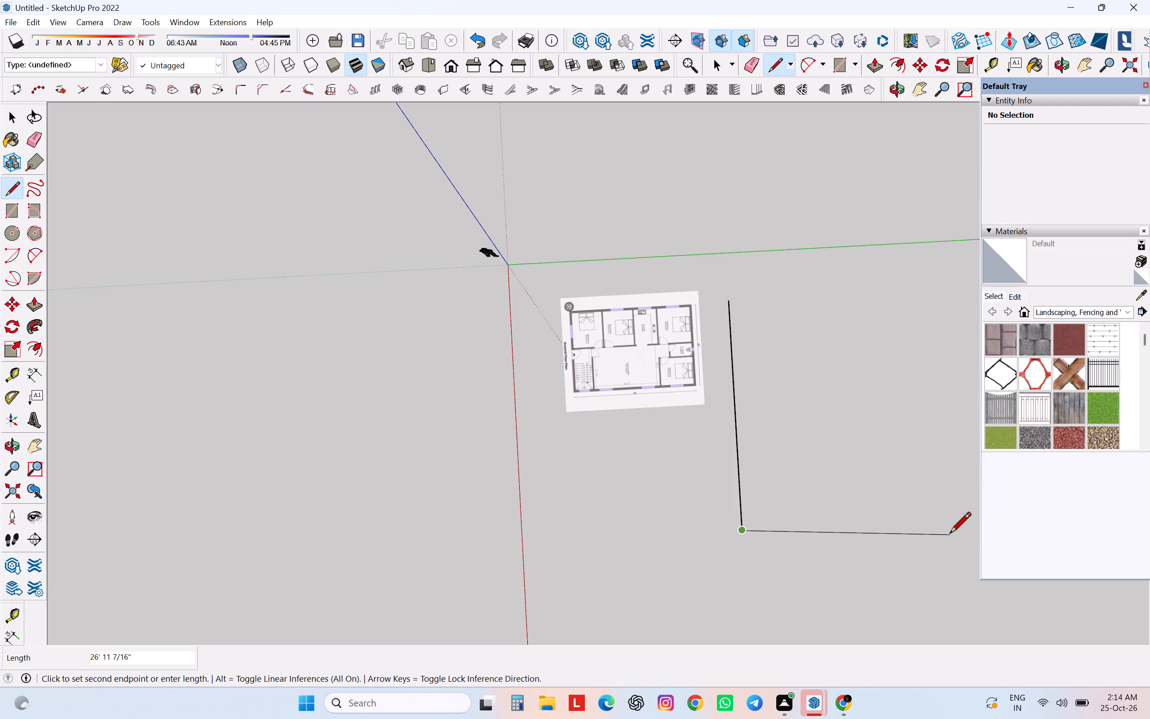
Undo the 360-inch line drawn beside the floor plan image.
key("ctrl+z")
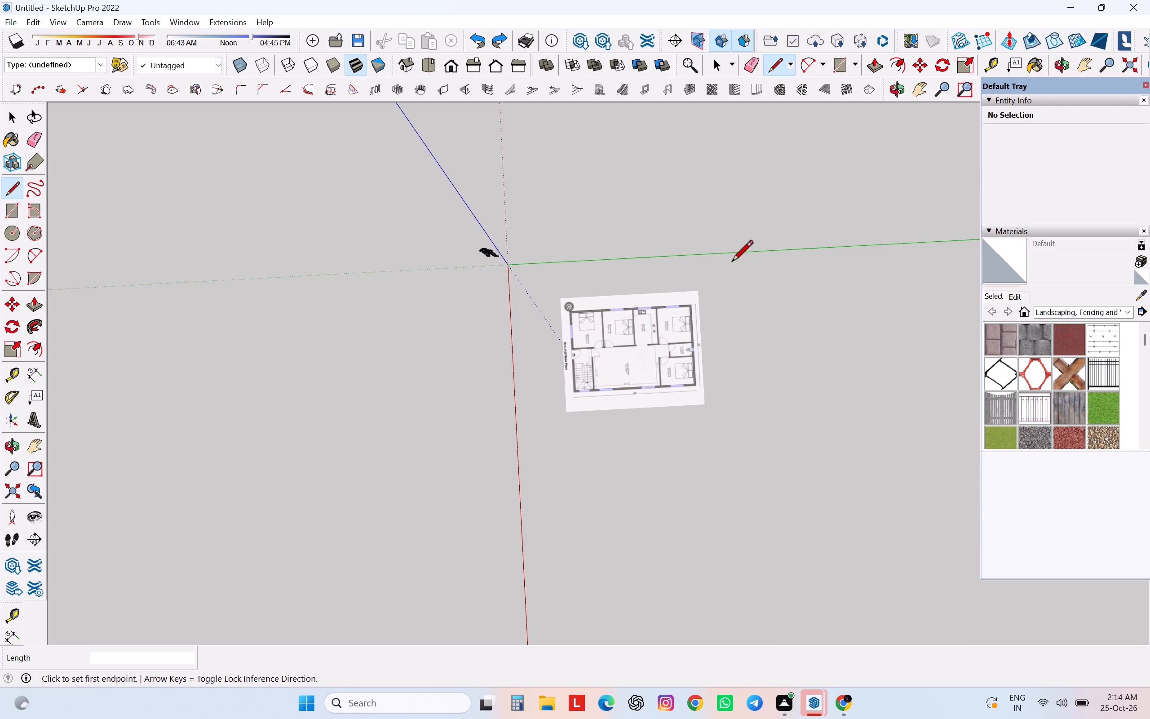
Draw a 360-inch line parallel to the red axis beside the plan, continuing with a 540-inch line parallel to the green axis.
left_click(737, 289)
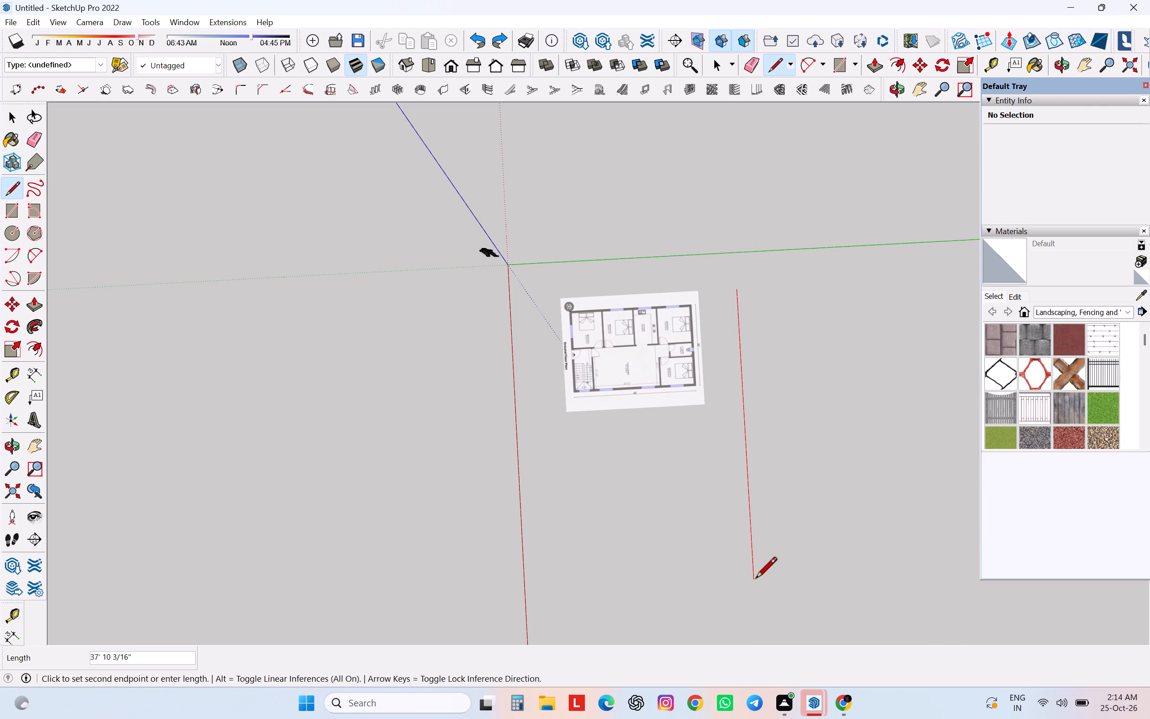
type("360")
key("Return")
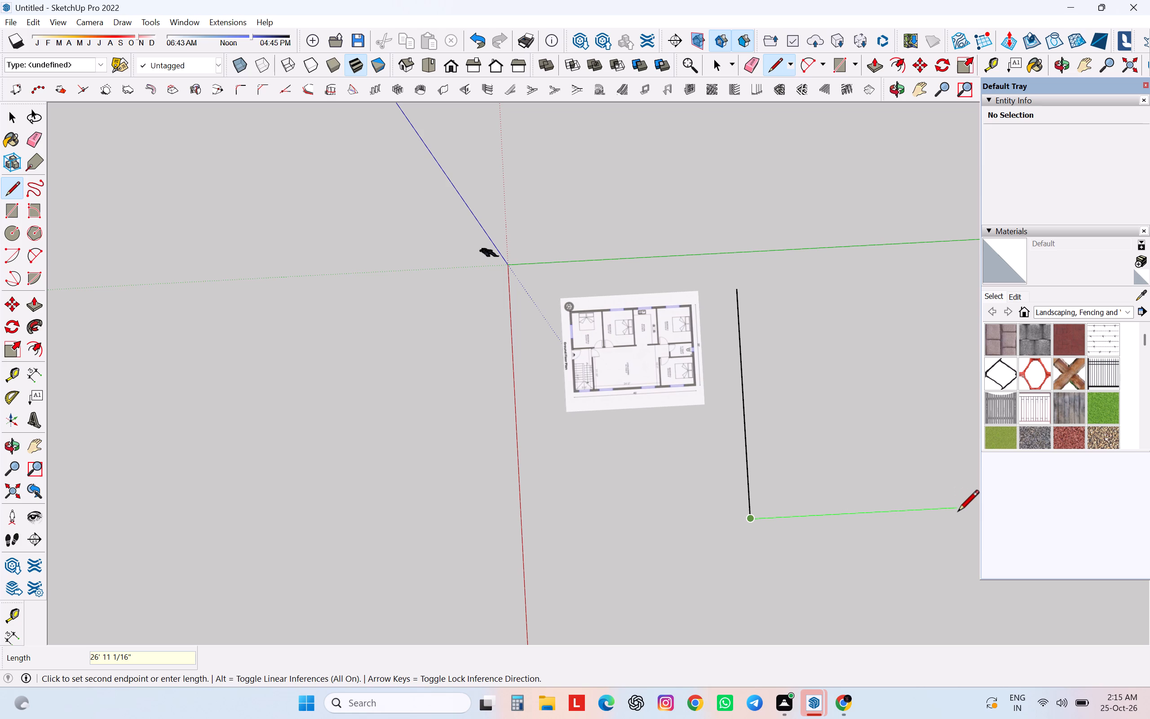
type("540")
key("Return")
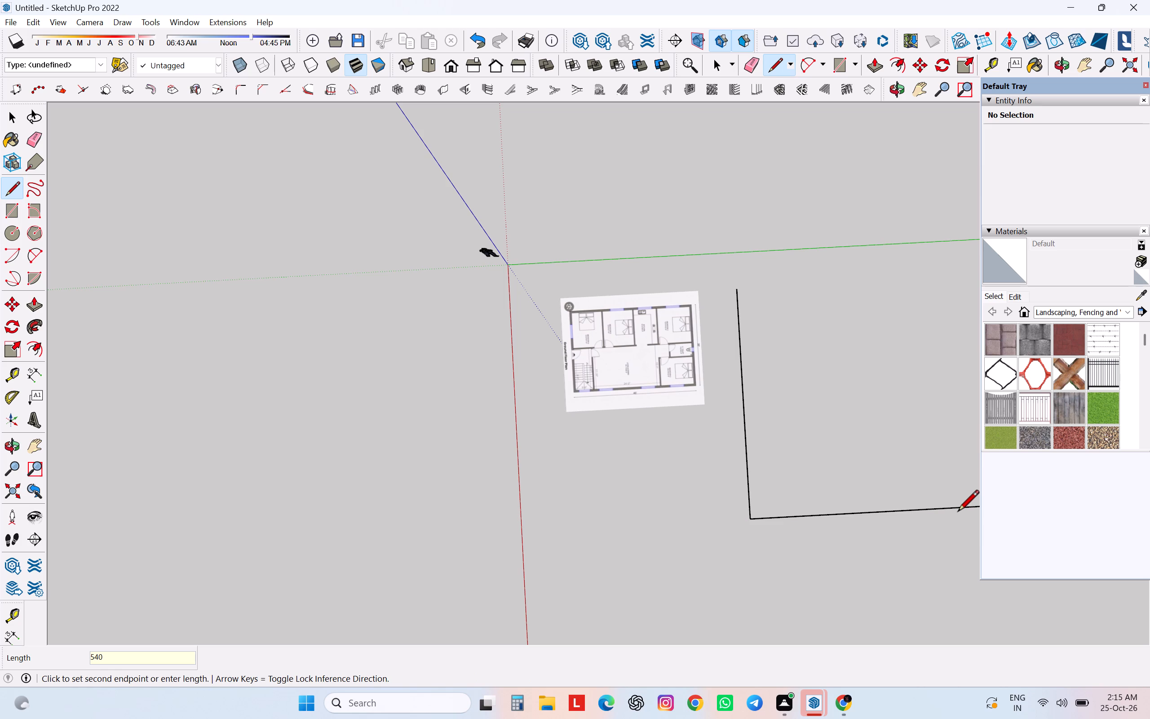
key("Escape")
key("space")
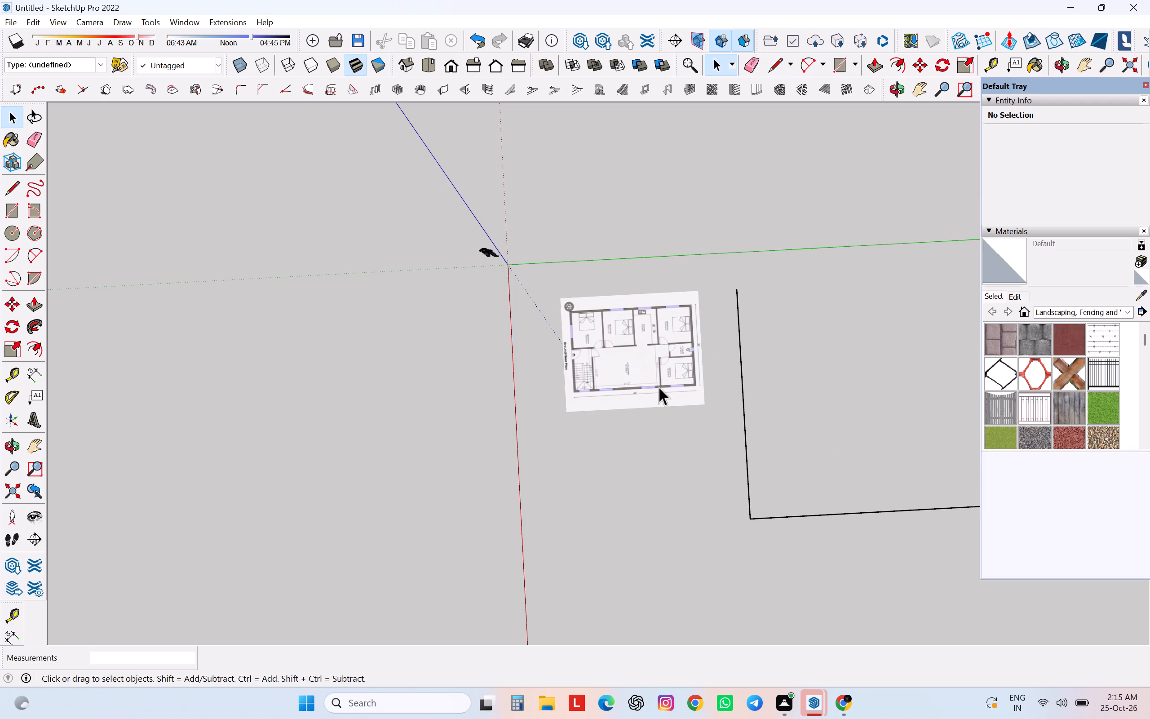
Rotate the floor plan image 270° flat on the ground so its long side runs parallel to the red axis.
left_click(659, 386)
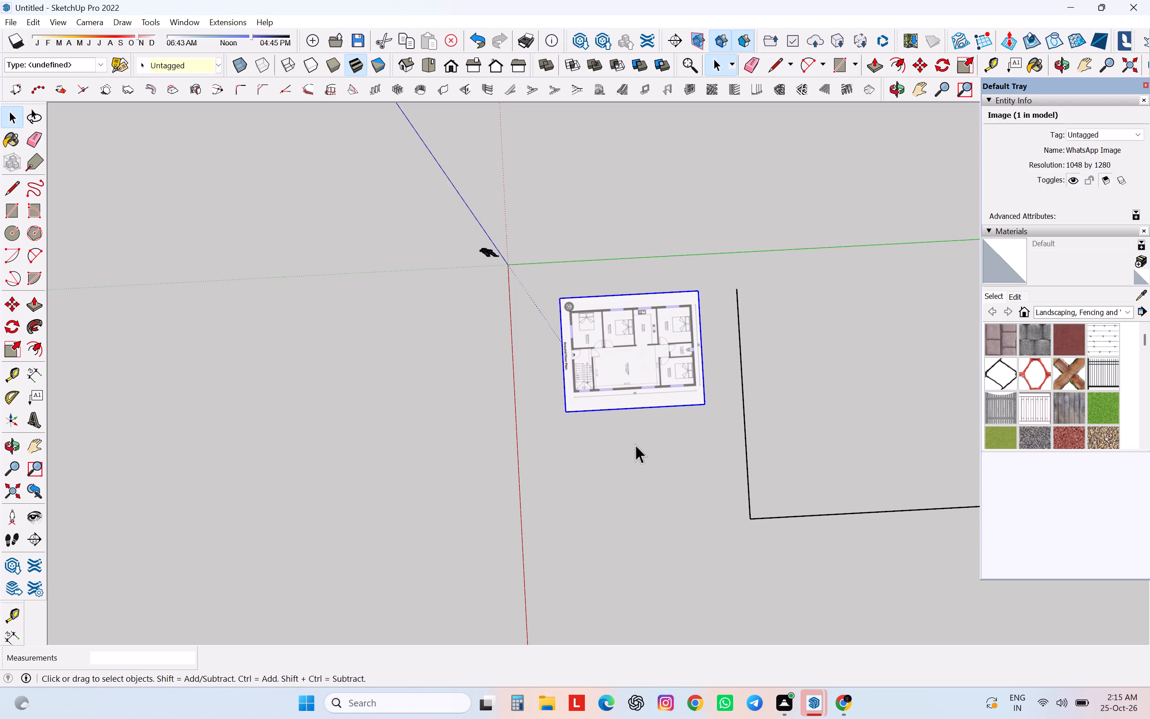
key("r")
key("o")
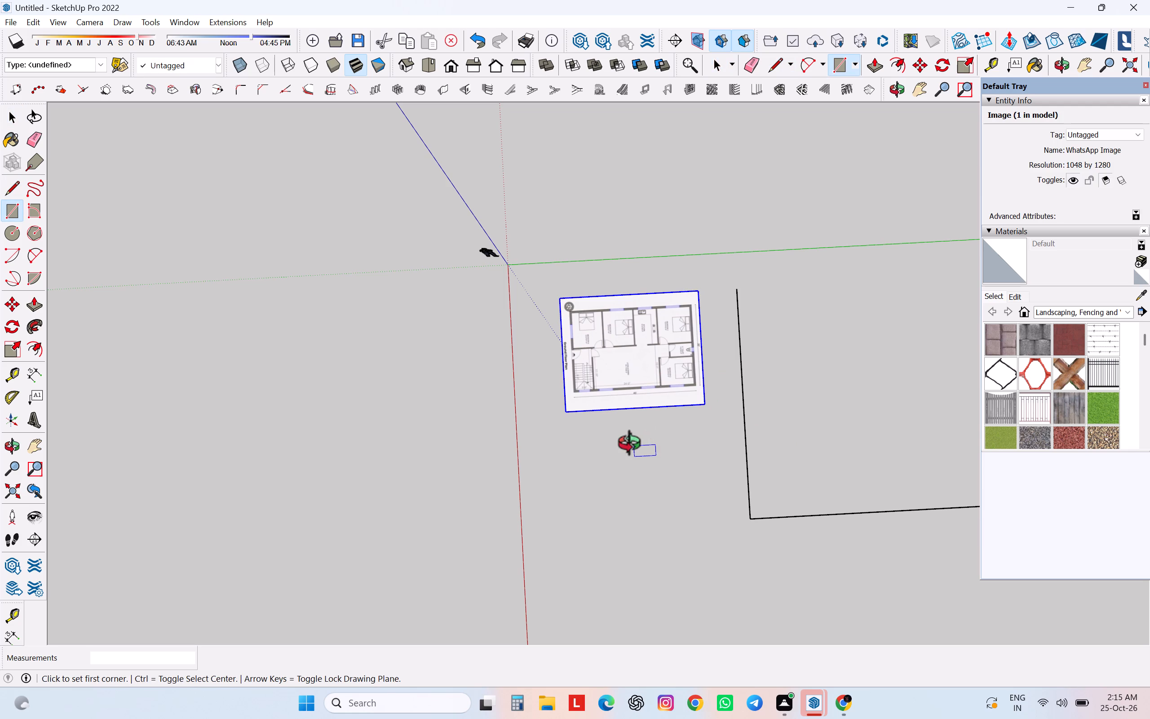
left_click(640, 413)
left_click_drag(697, 388, 515, 223)
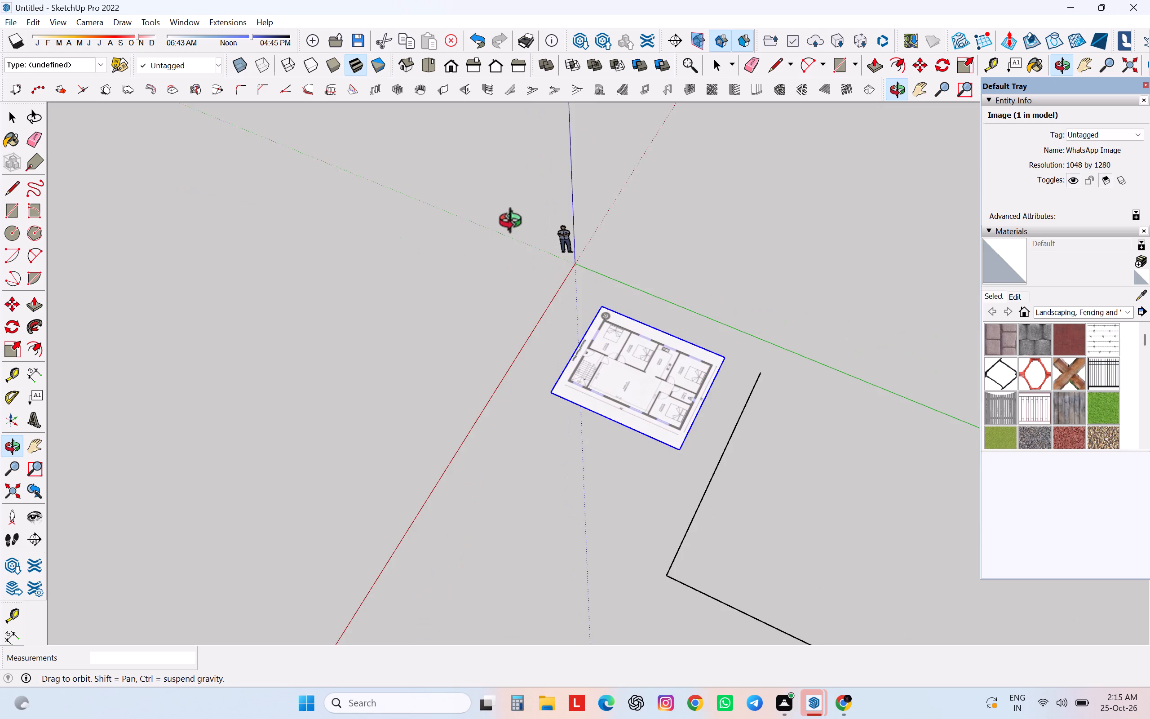
left_click_drag(515, 223, 613, 510)
scroll(676, 347, "up", 5)
scroll(677, 389, "up", 4)
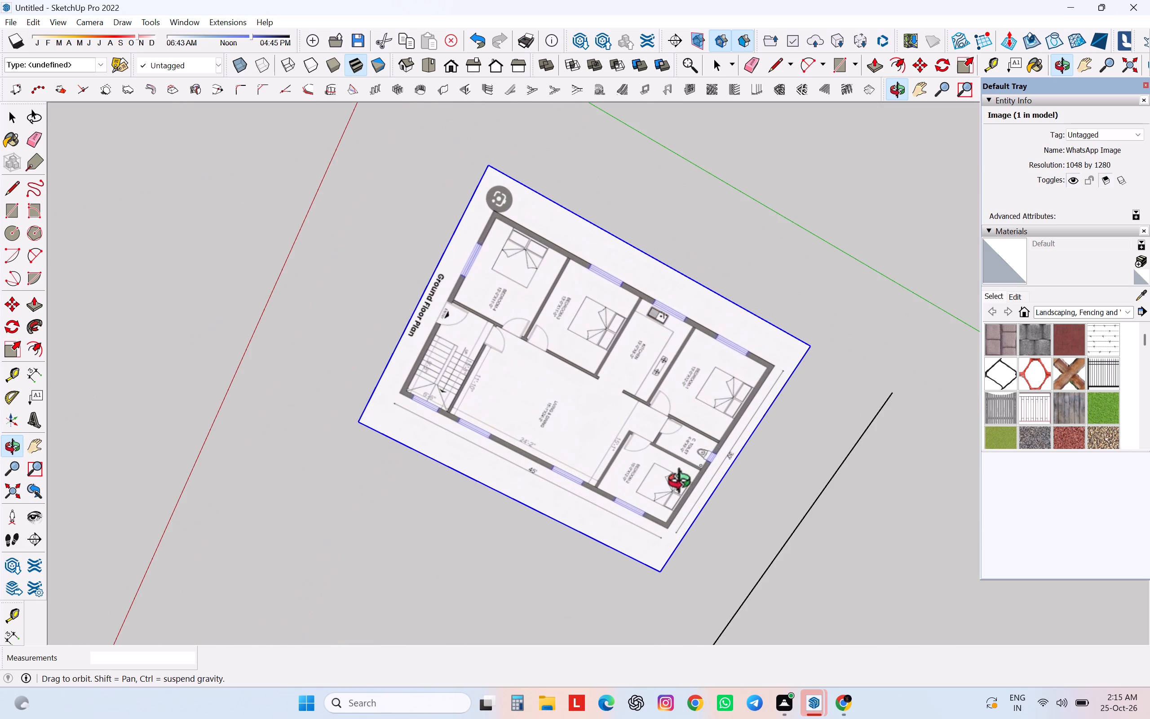
left_click(14, 323)
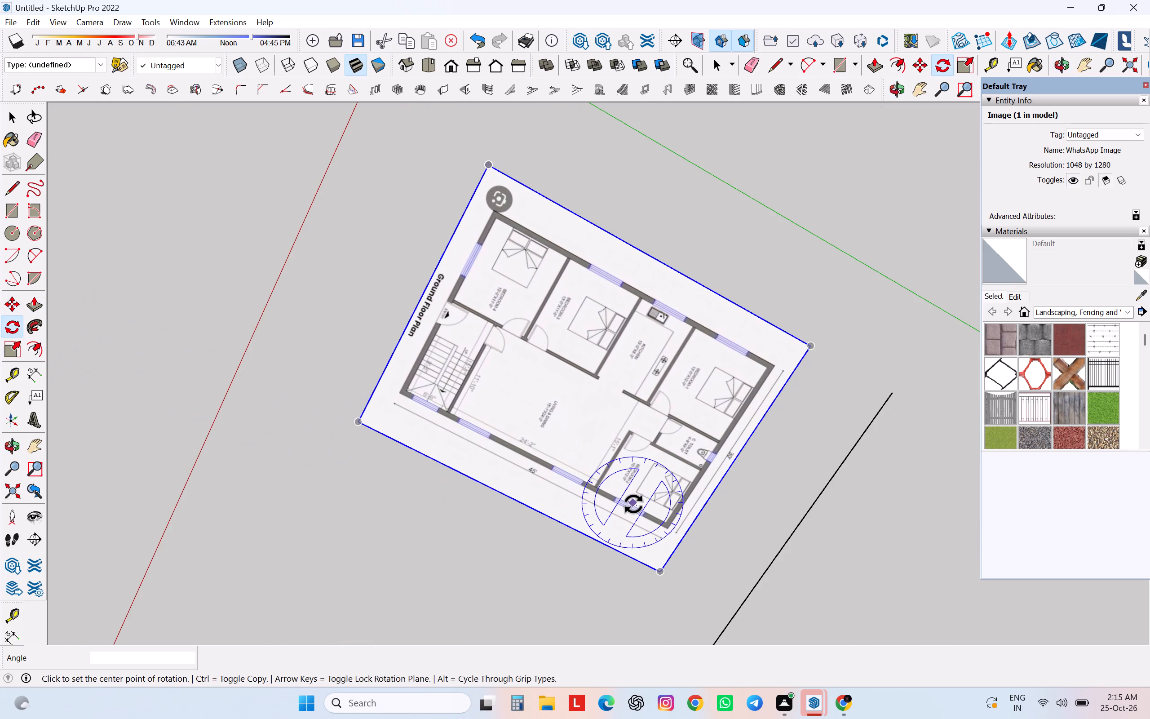
left_click(633, 504)
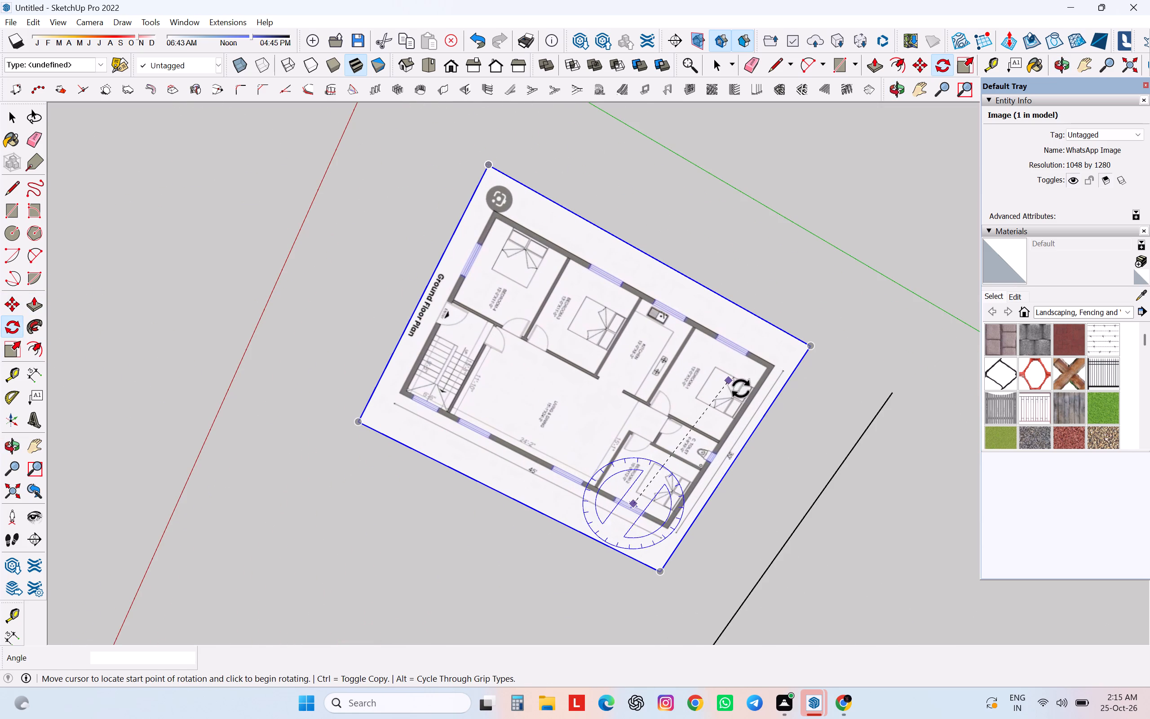
scroll(867, 554, "down", 6)
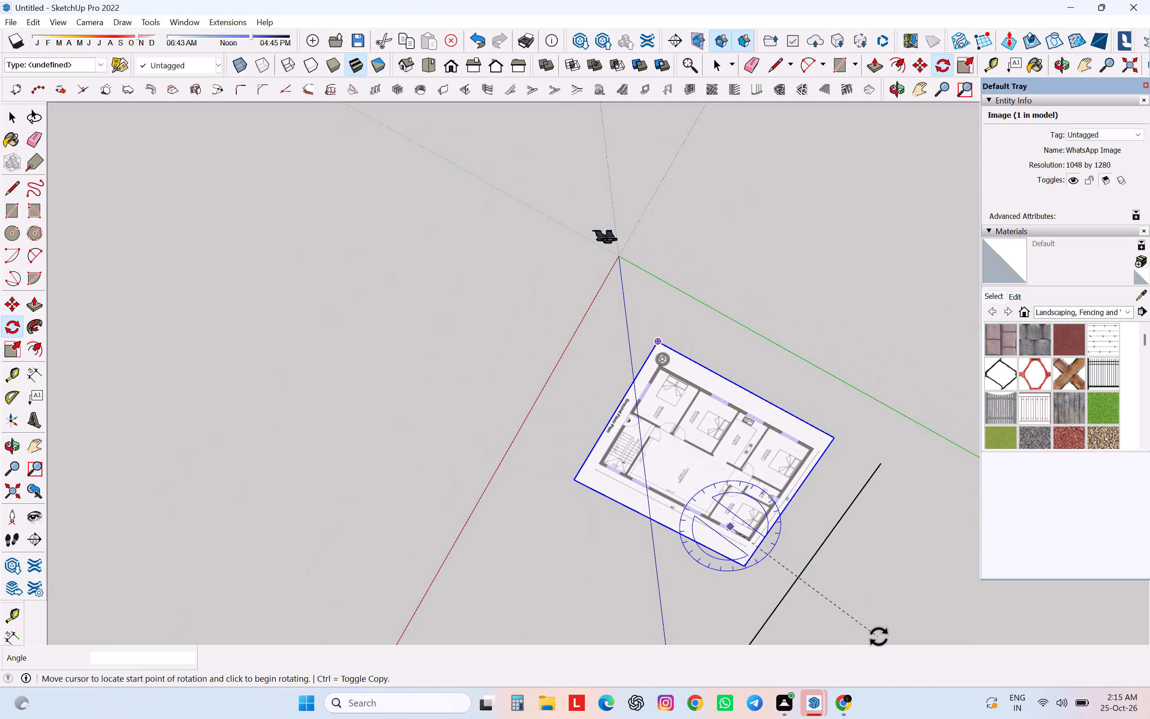
left_click(889, 617)
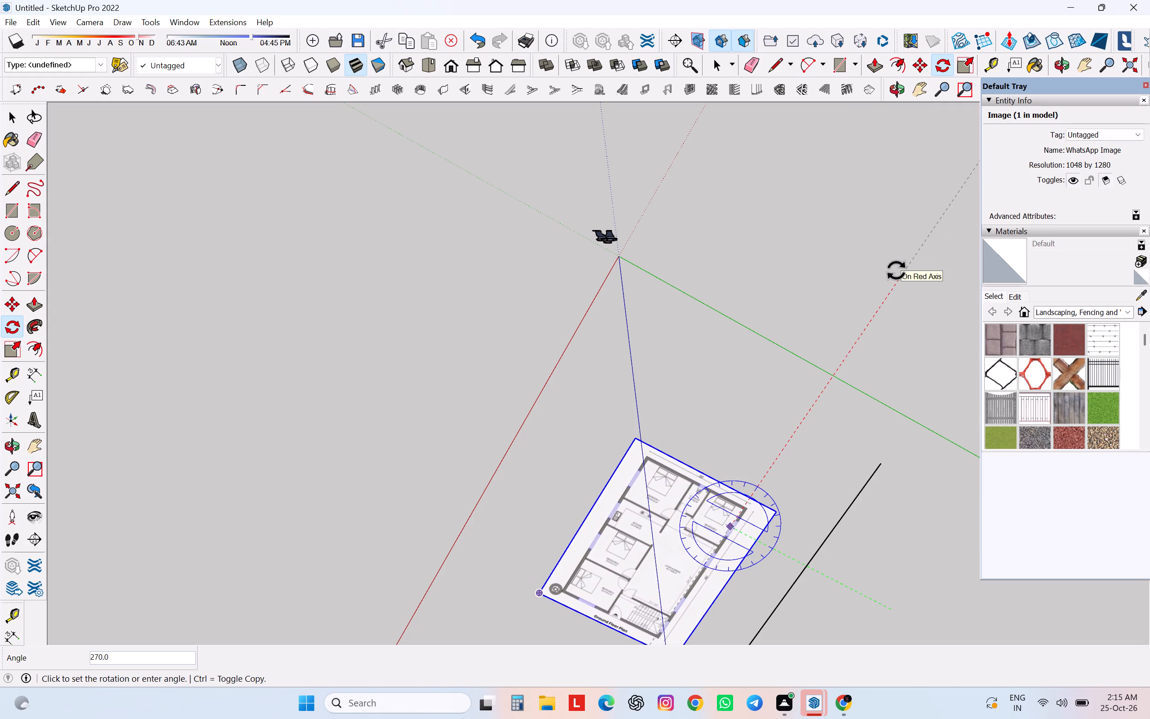
left_click(896, 271)
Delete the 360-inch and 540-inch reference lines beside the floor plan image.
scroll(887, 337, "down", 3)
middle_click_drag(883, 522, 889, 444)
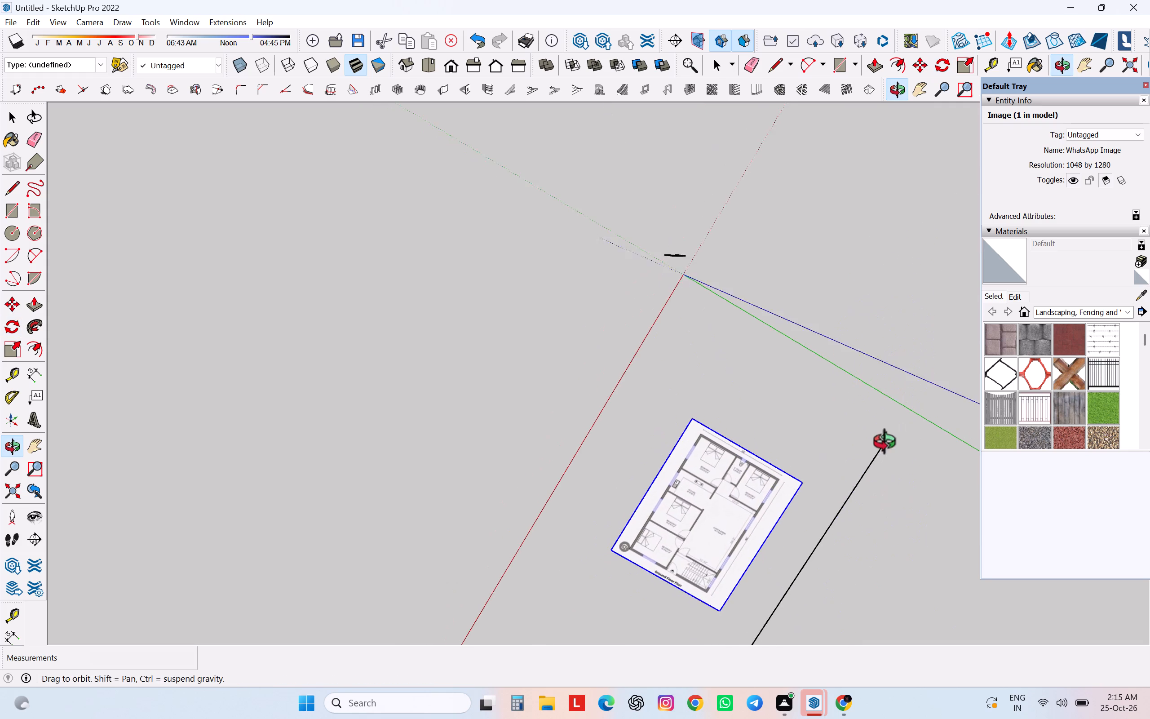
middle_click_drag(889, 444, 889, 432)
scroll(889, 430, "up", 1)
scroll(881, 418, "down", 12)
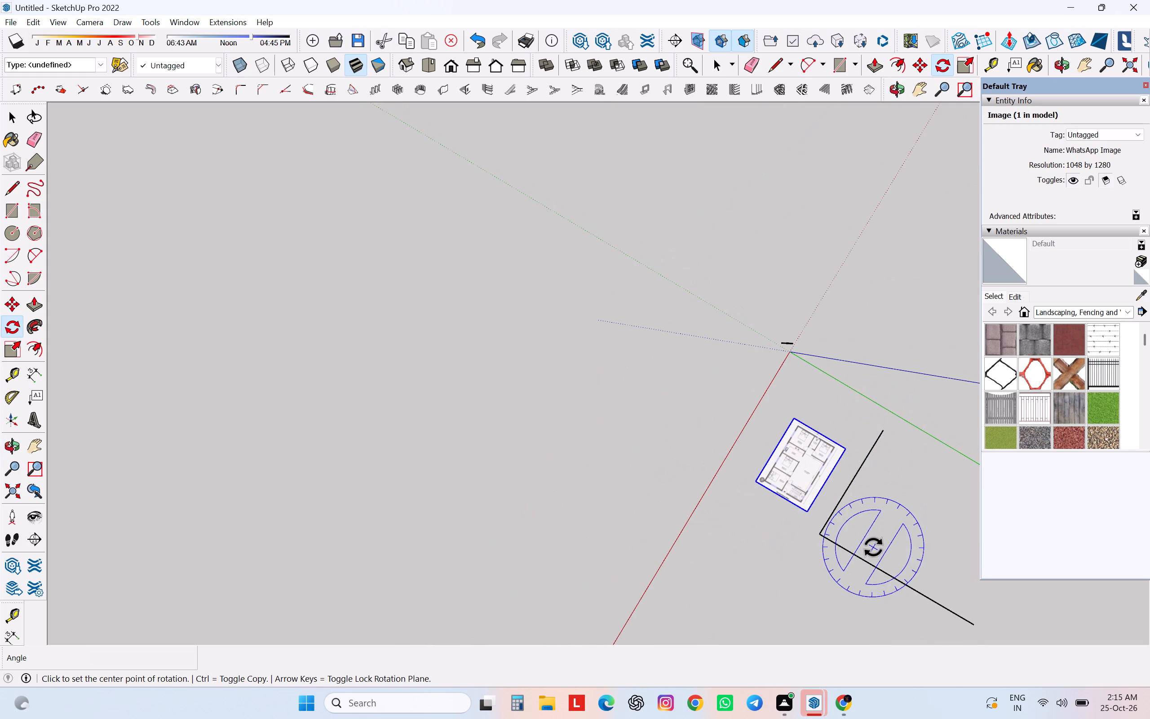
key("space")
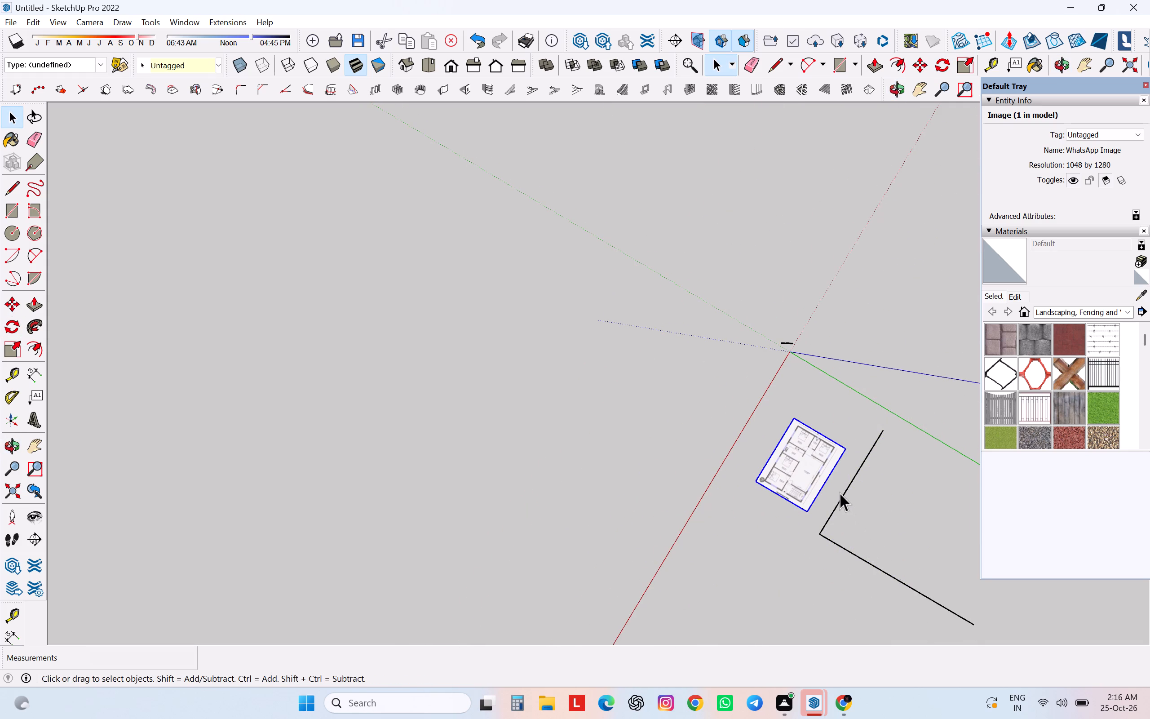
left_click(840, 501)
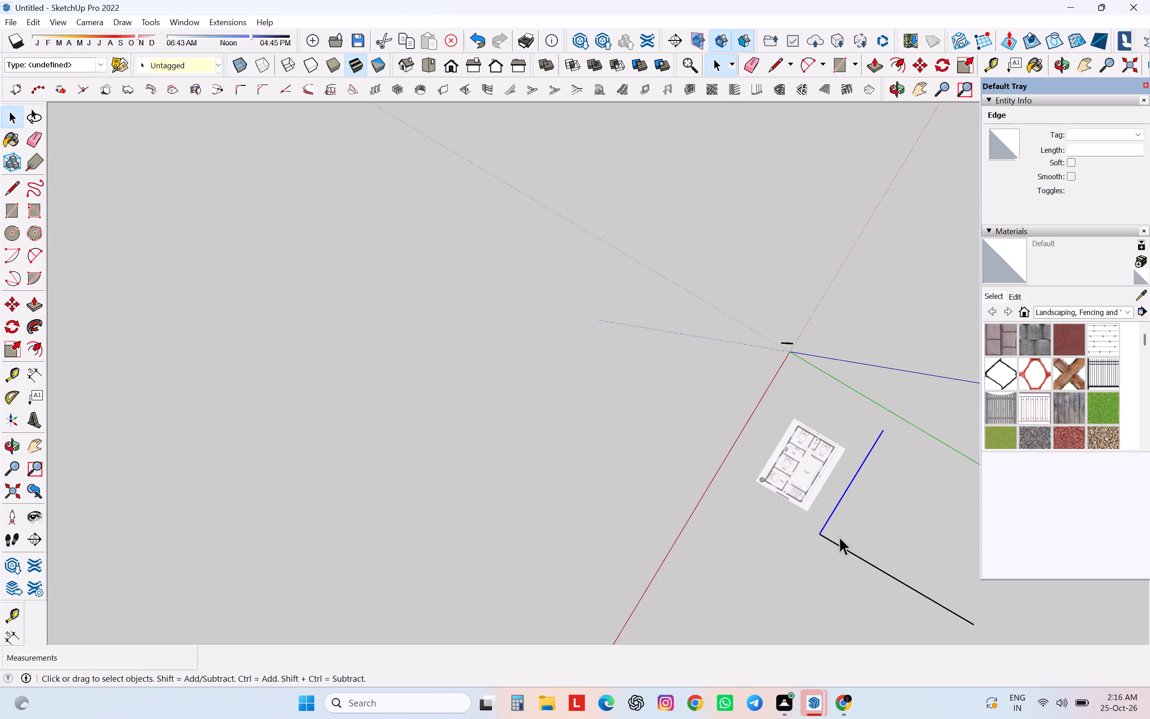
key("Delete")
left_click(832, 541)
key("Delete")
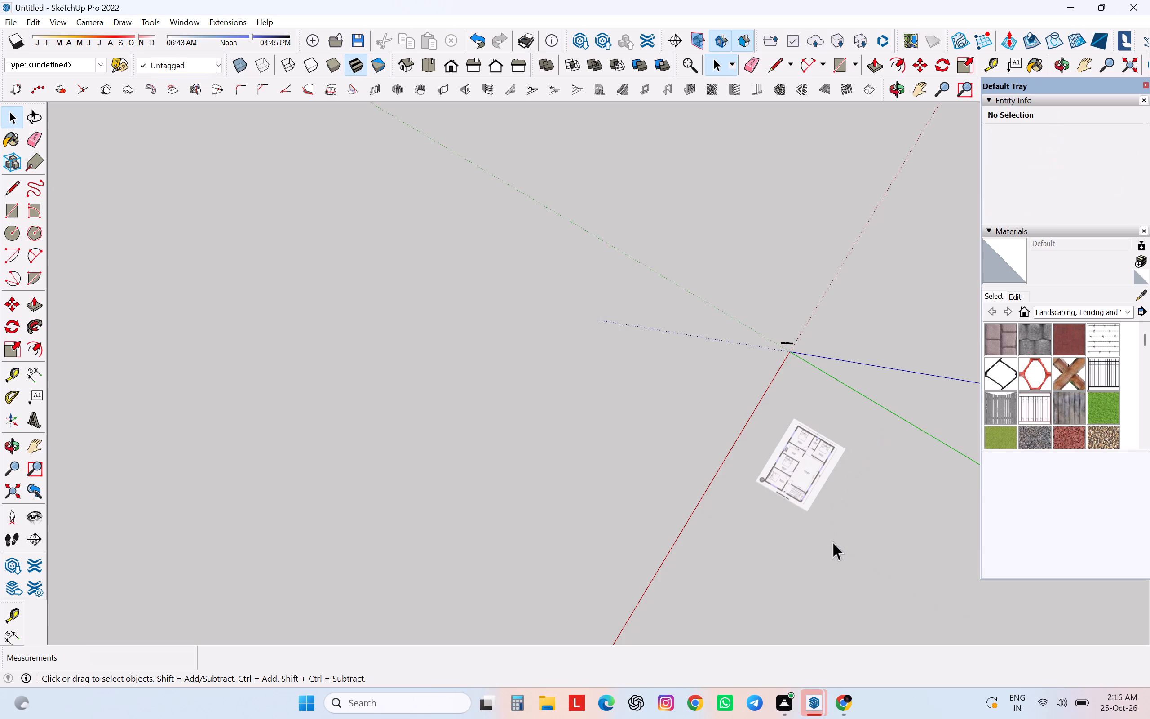
Draw a closed 540 × 360 inch rectangle with lines beside the floor plan image, its long sides parallel to the red axis.
key("l")
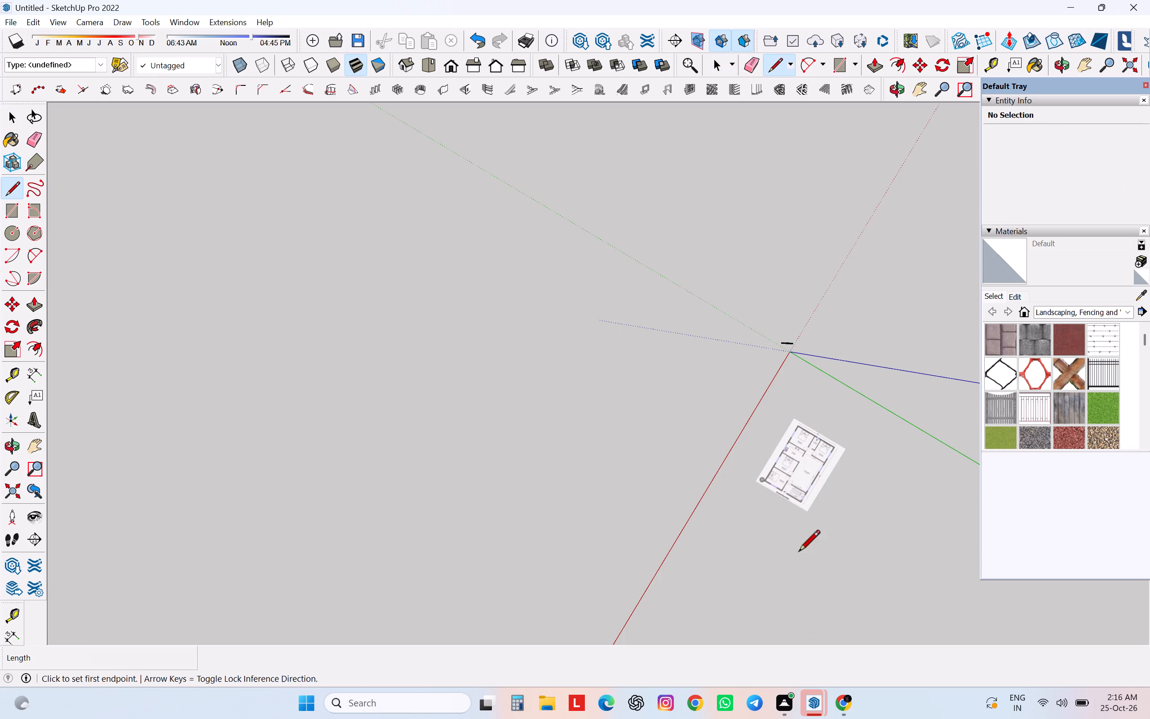
key("Return")
left_click(888, 487)
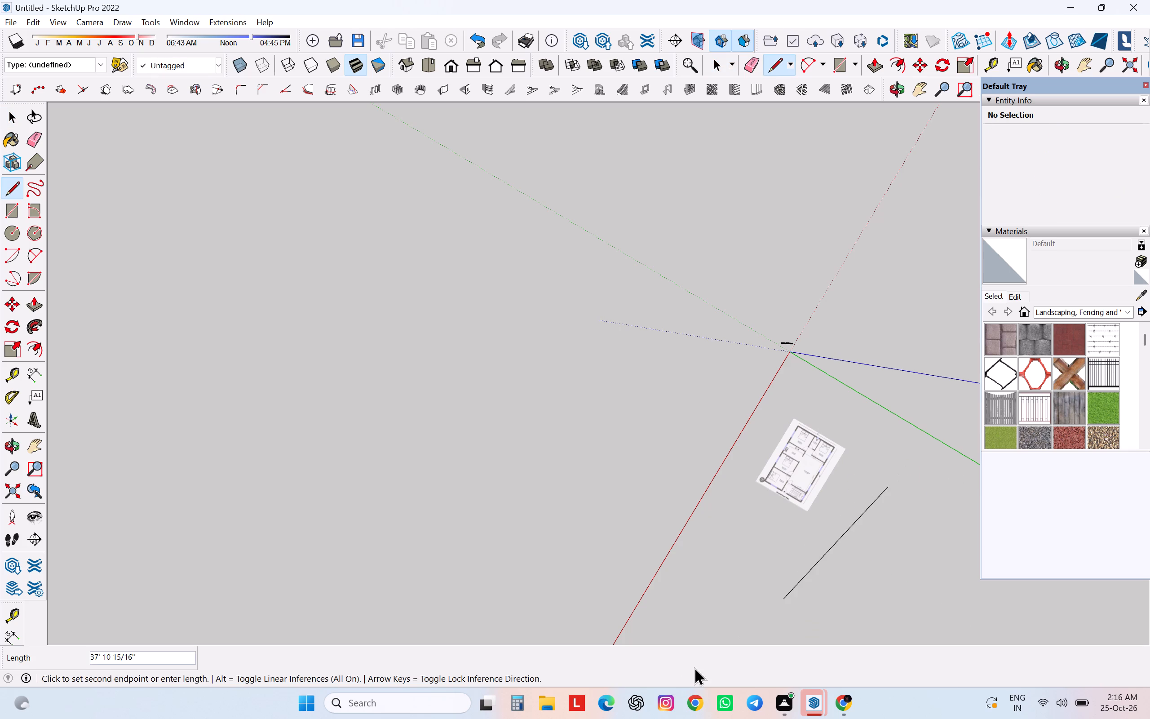
key("5")
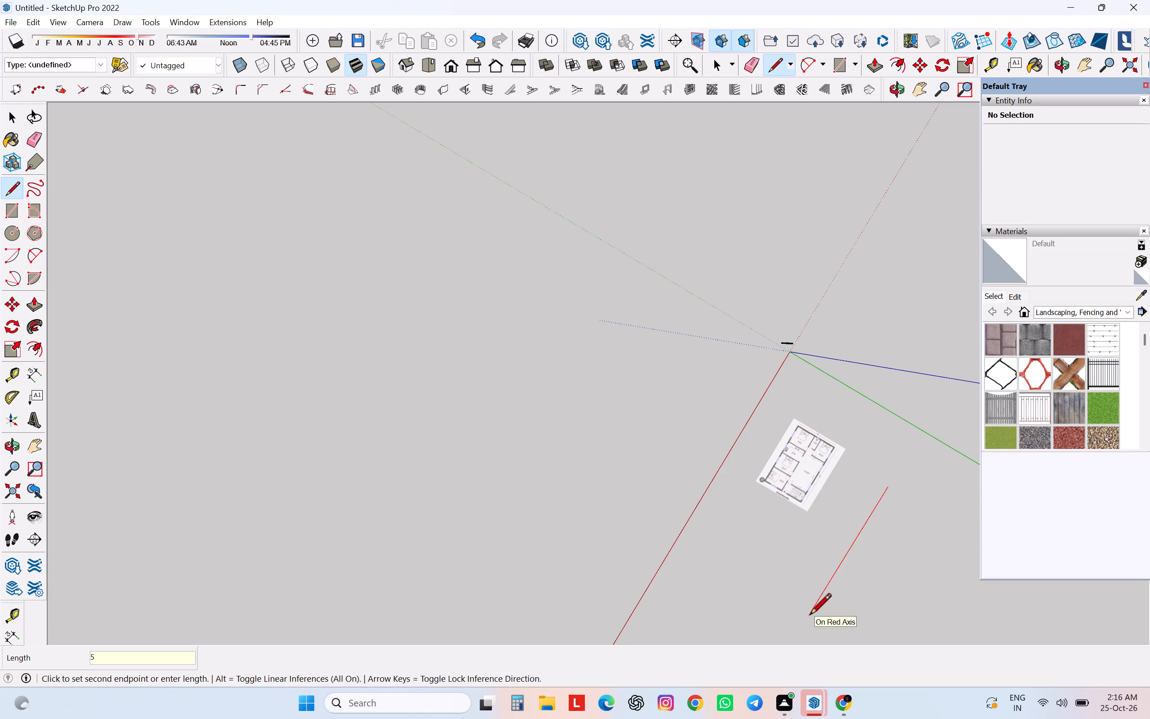
type("40")
key("Return")
scroll(844, 597, "down", 6)
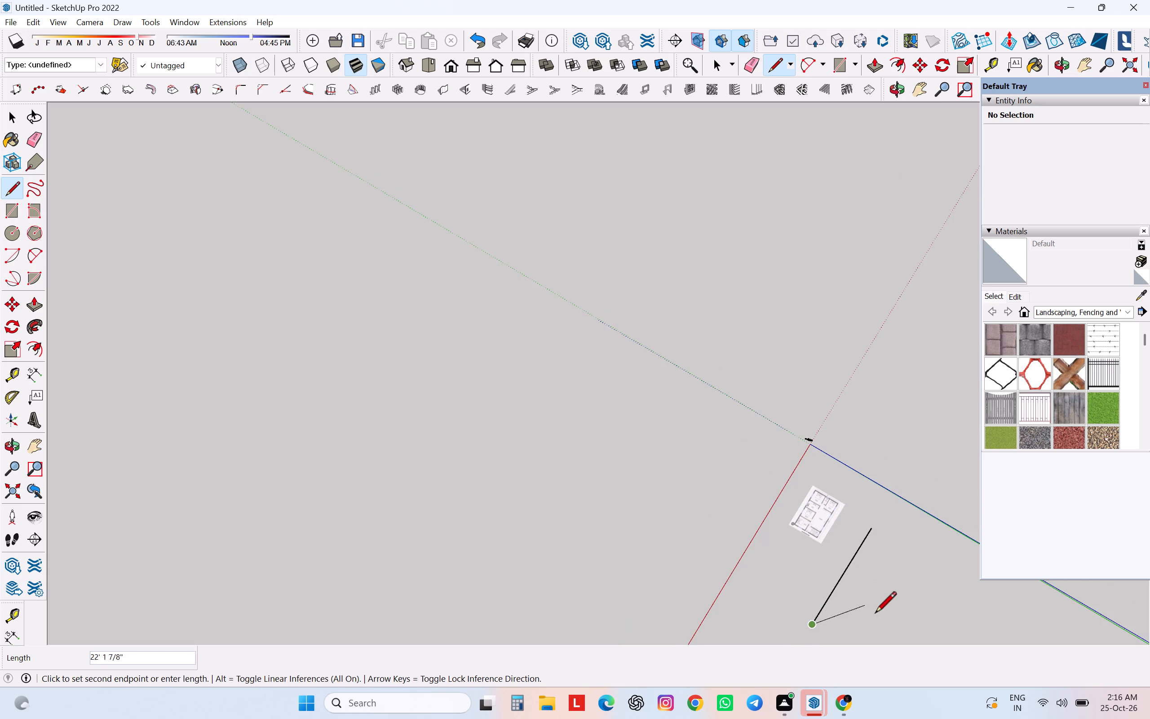
scroll(827, 451, "down", 12)
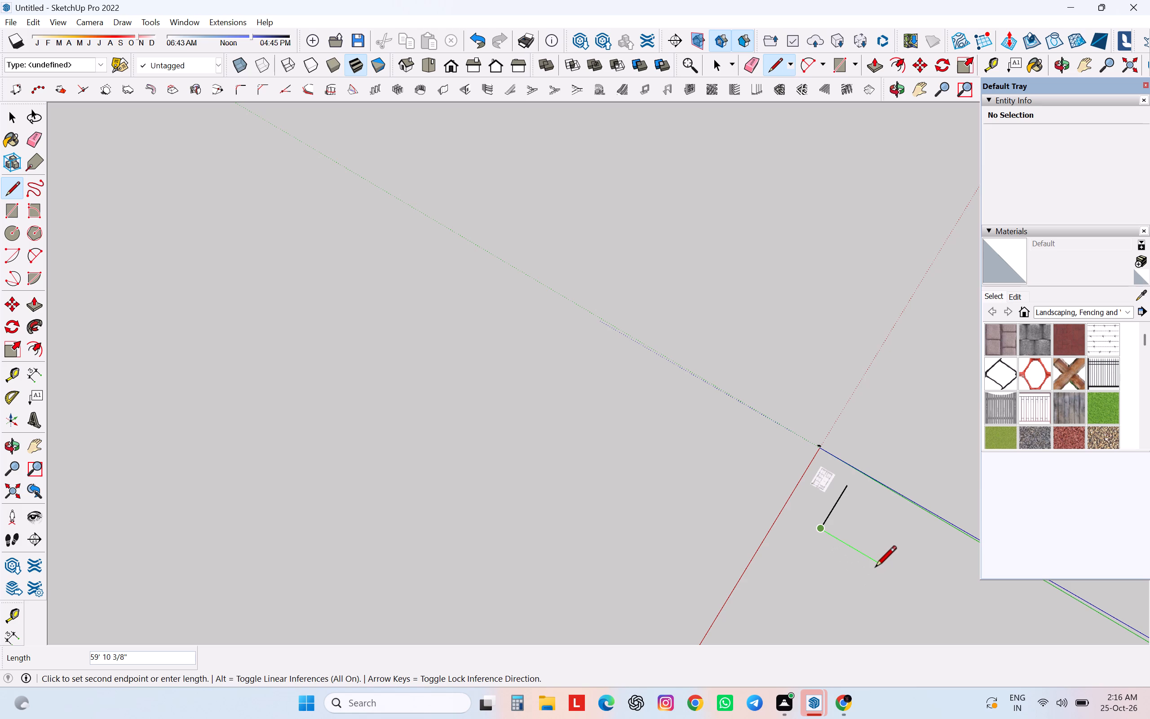
type("360")
key("Return")
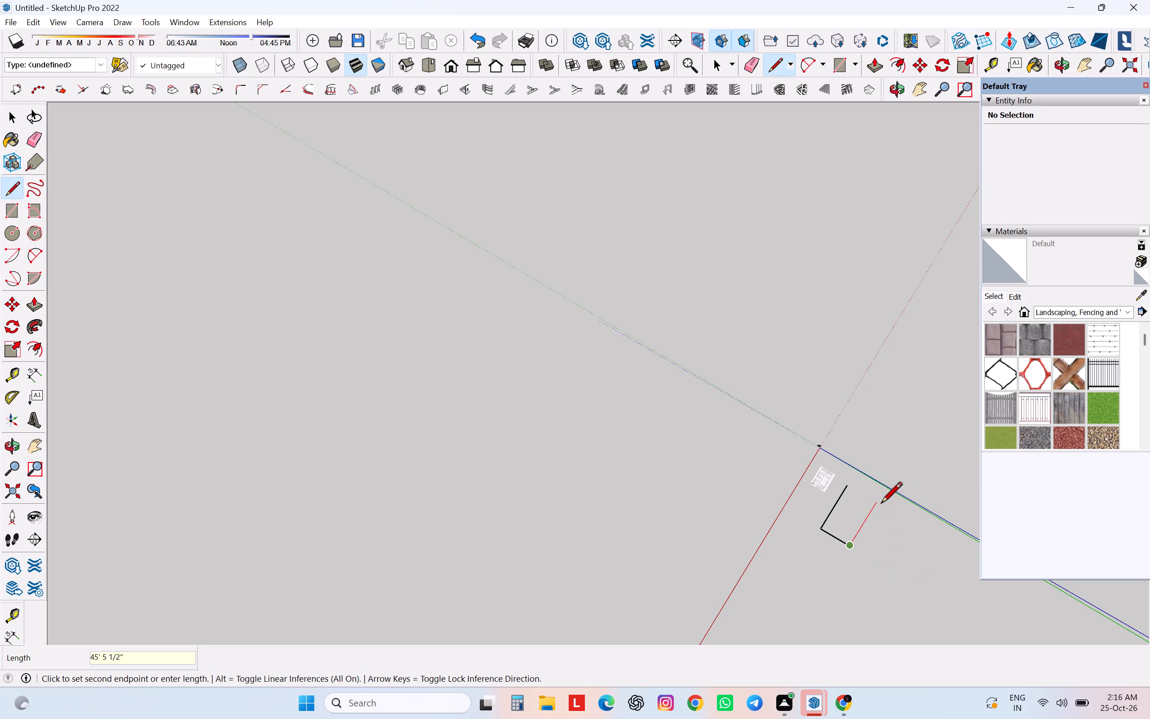
key("4")
key("BackSpace")
type("540")
key("Return")
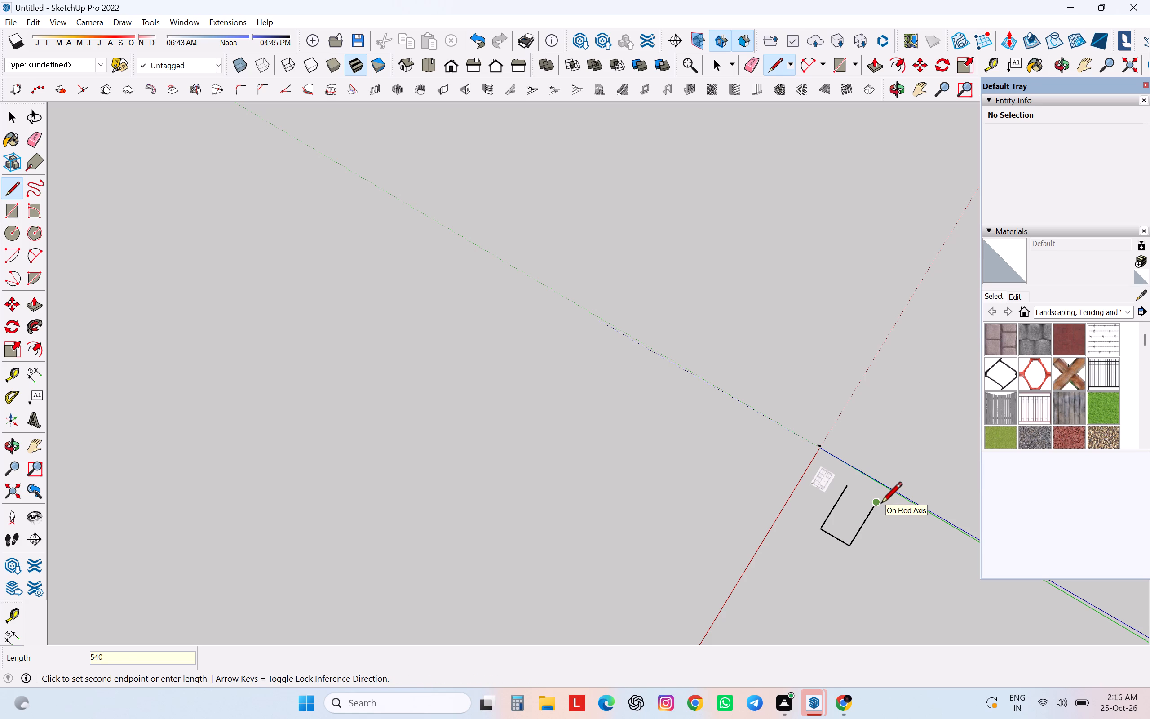
left_click(846, 490)
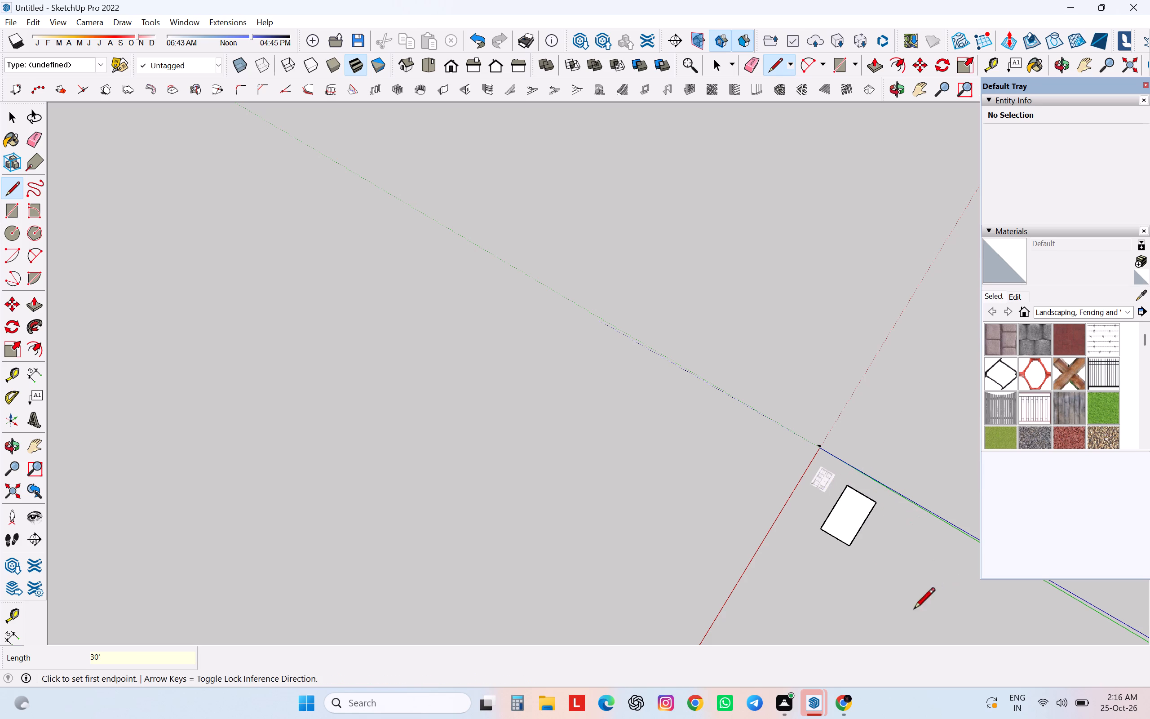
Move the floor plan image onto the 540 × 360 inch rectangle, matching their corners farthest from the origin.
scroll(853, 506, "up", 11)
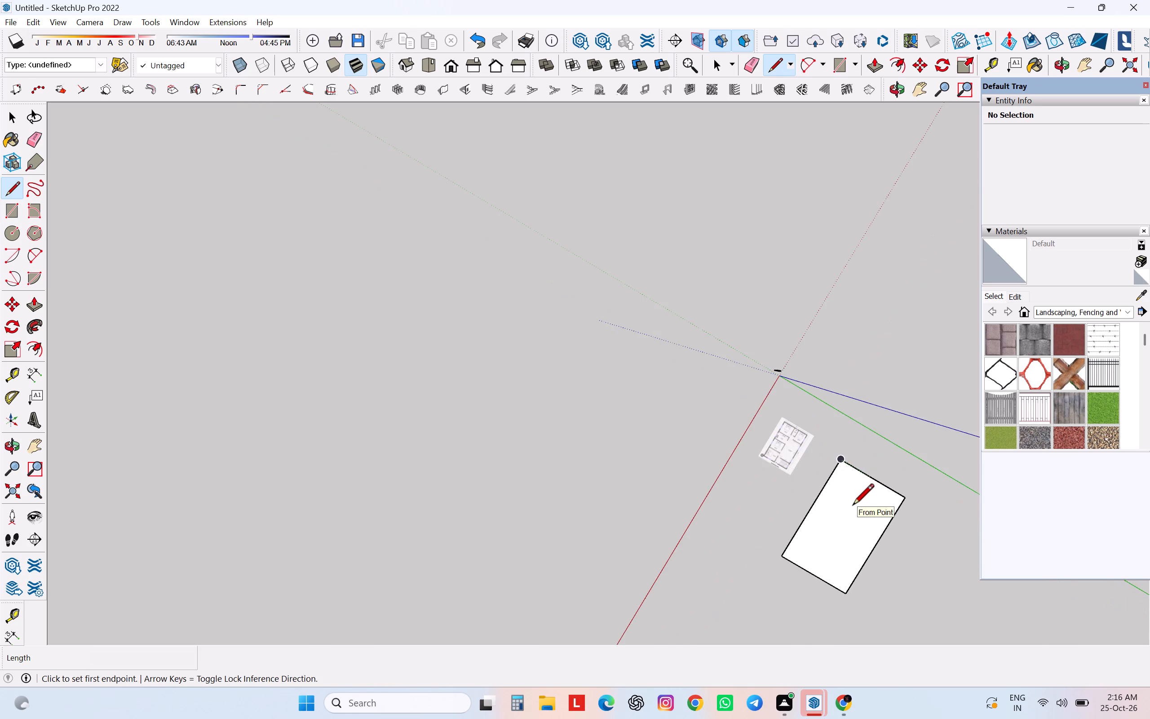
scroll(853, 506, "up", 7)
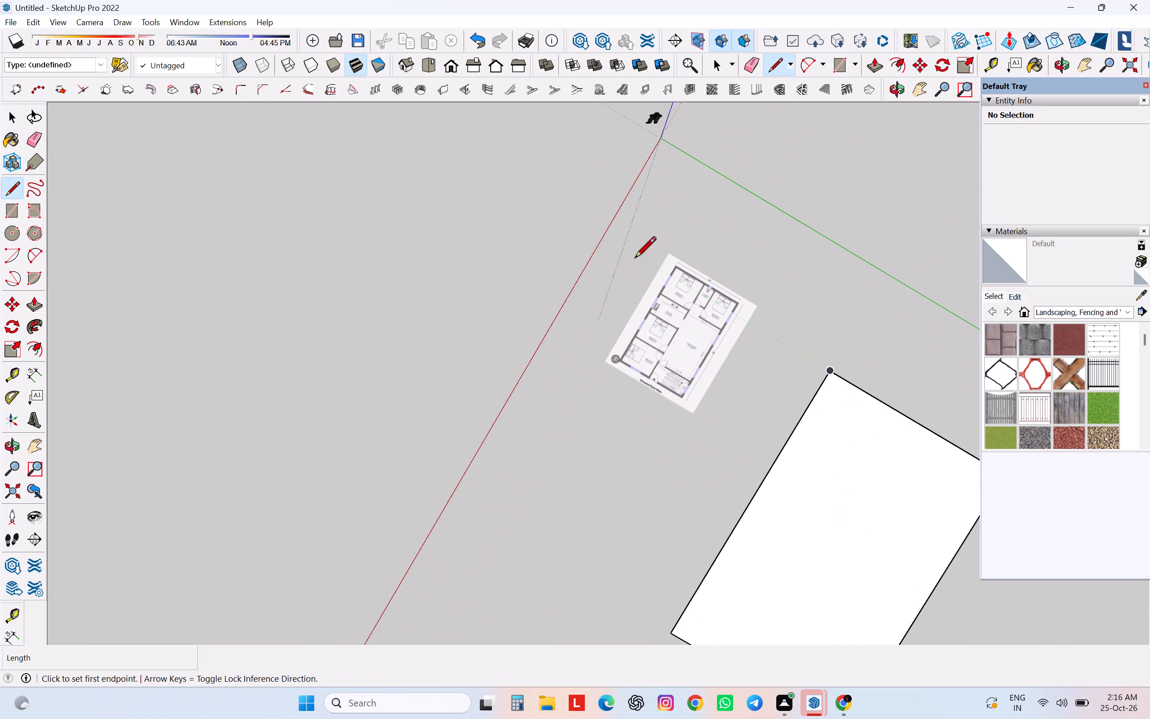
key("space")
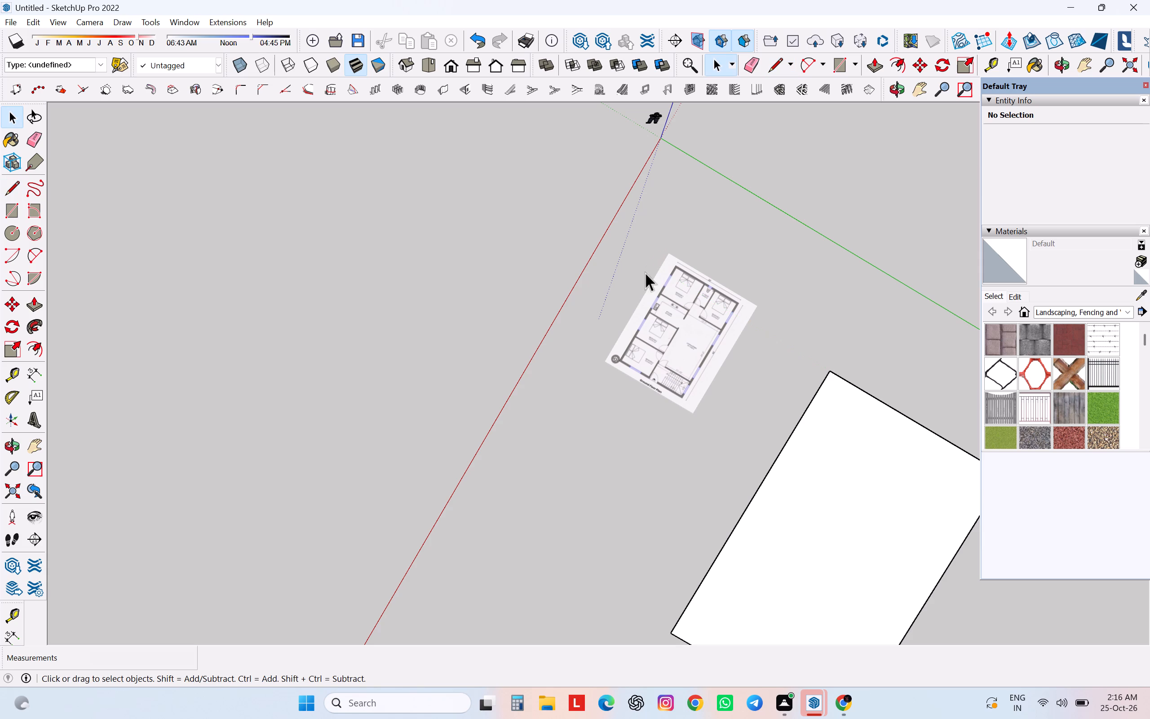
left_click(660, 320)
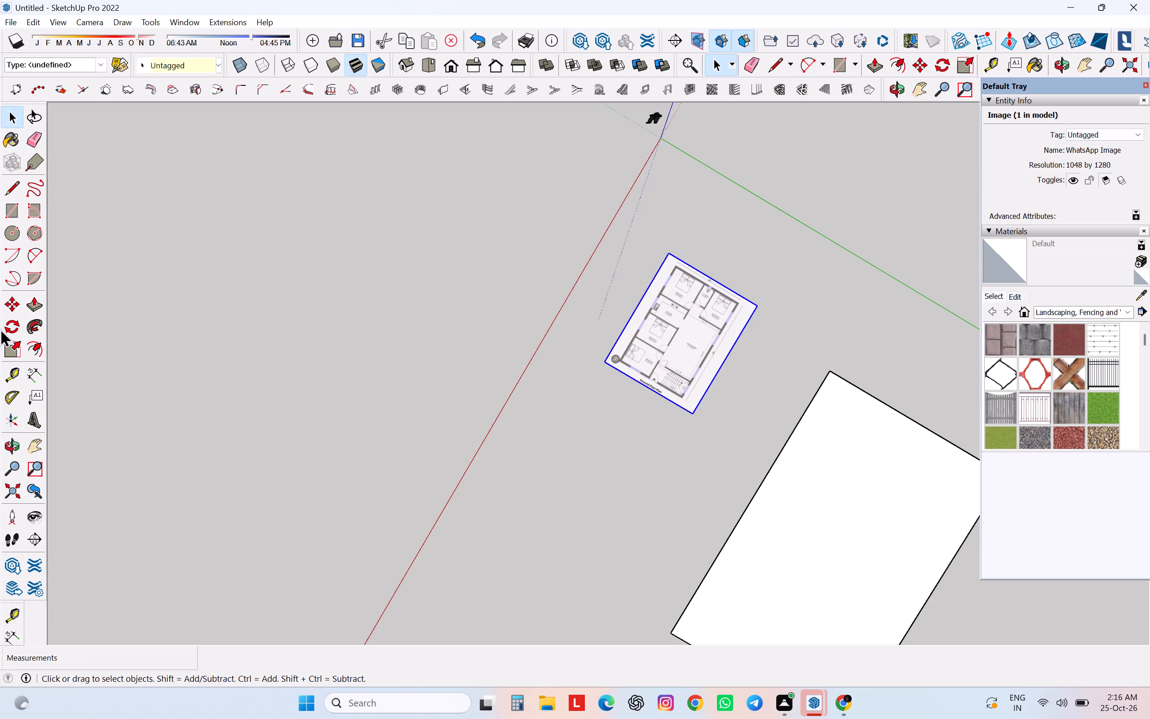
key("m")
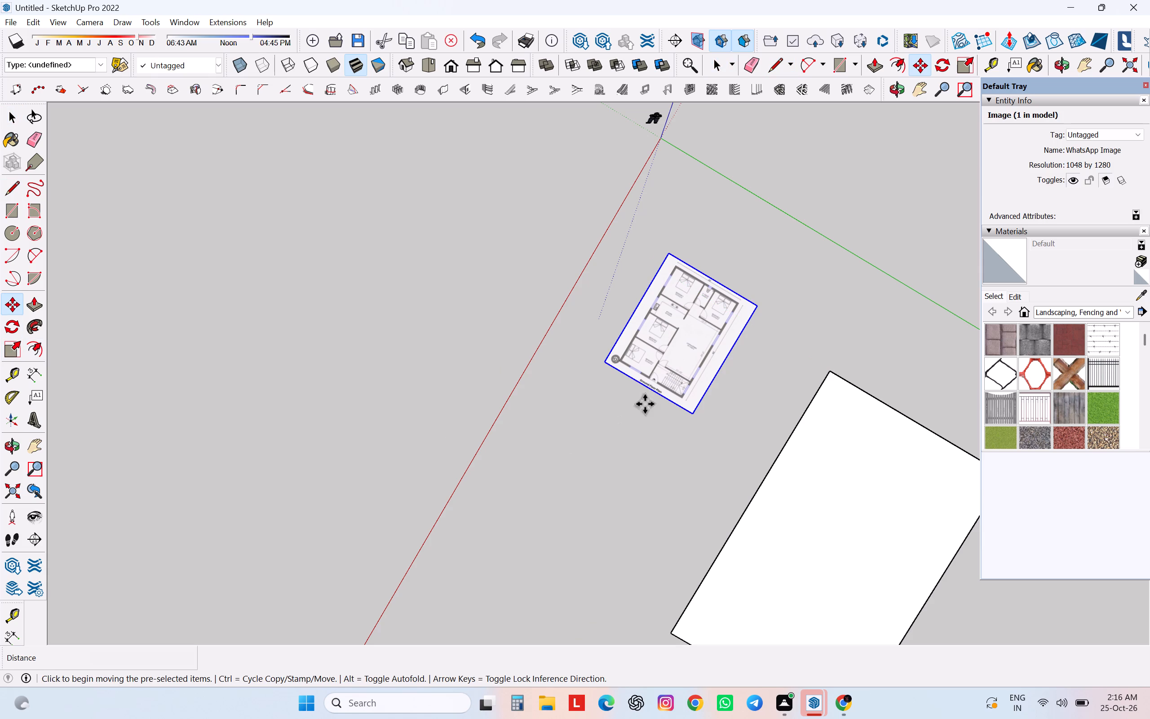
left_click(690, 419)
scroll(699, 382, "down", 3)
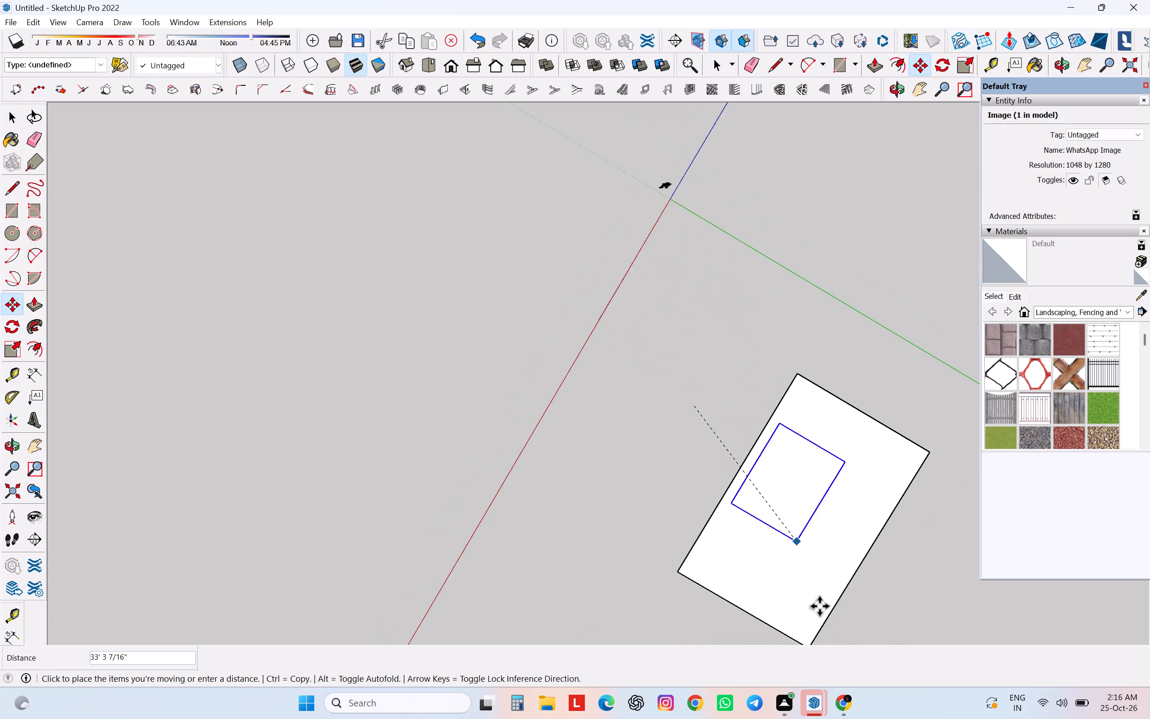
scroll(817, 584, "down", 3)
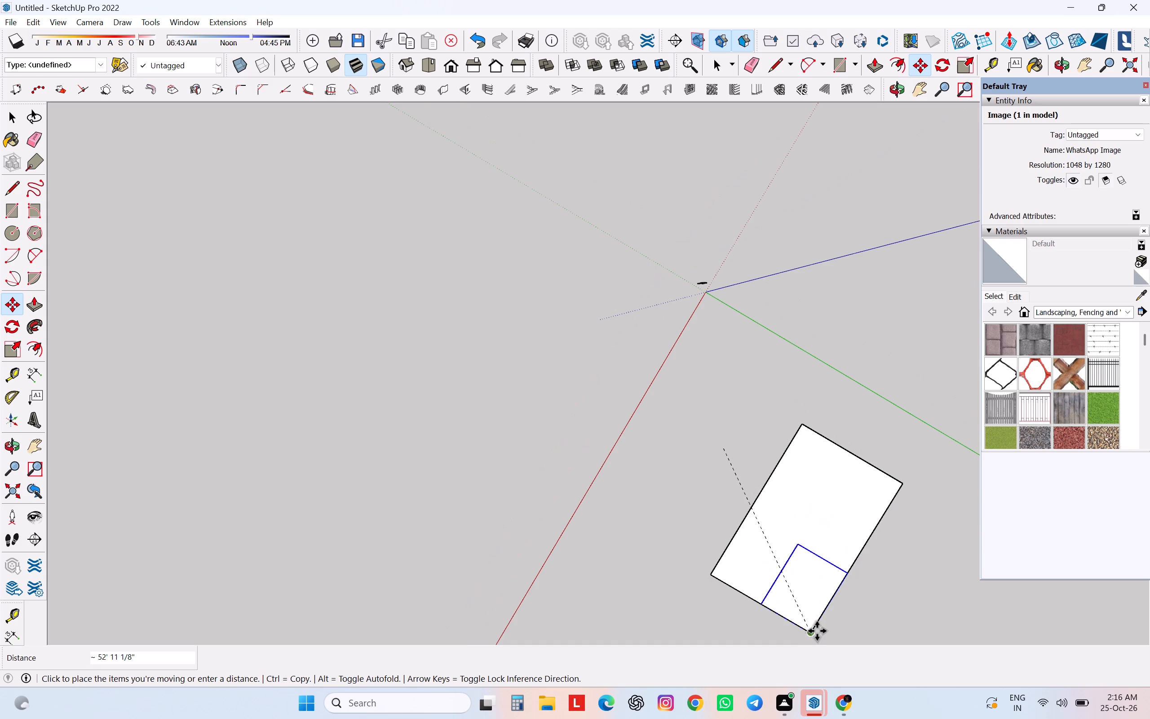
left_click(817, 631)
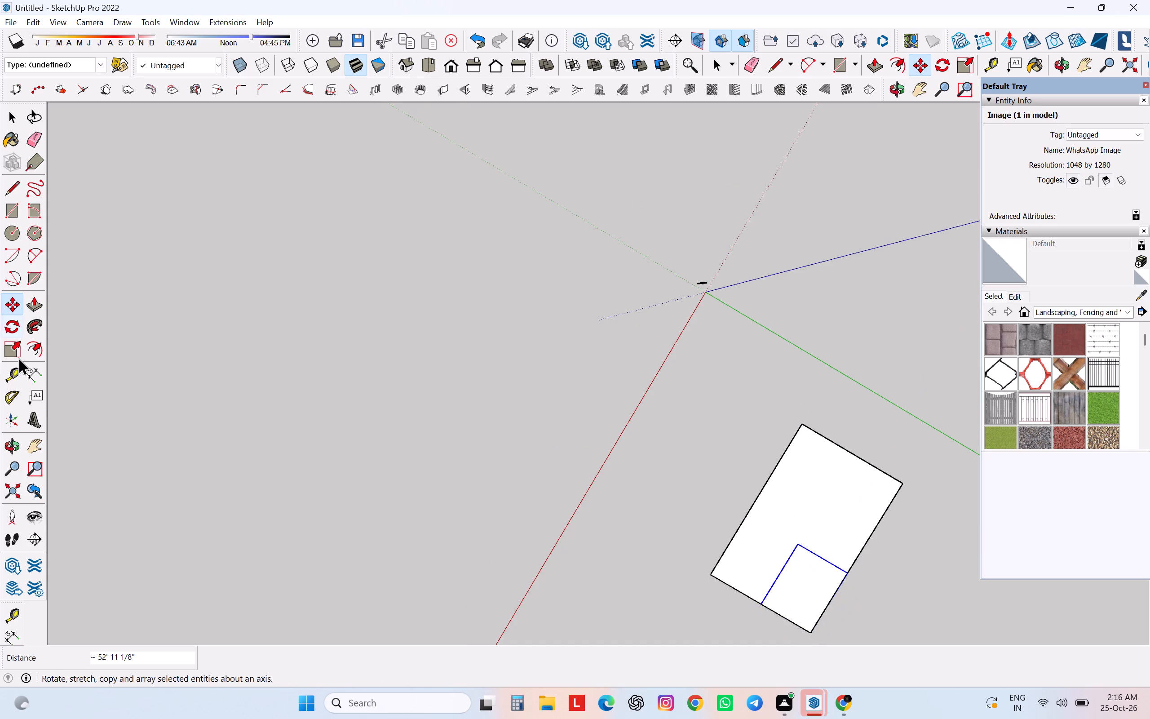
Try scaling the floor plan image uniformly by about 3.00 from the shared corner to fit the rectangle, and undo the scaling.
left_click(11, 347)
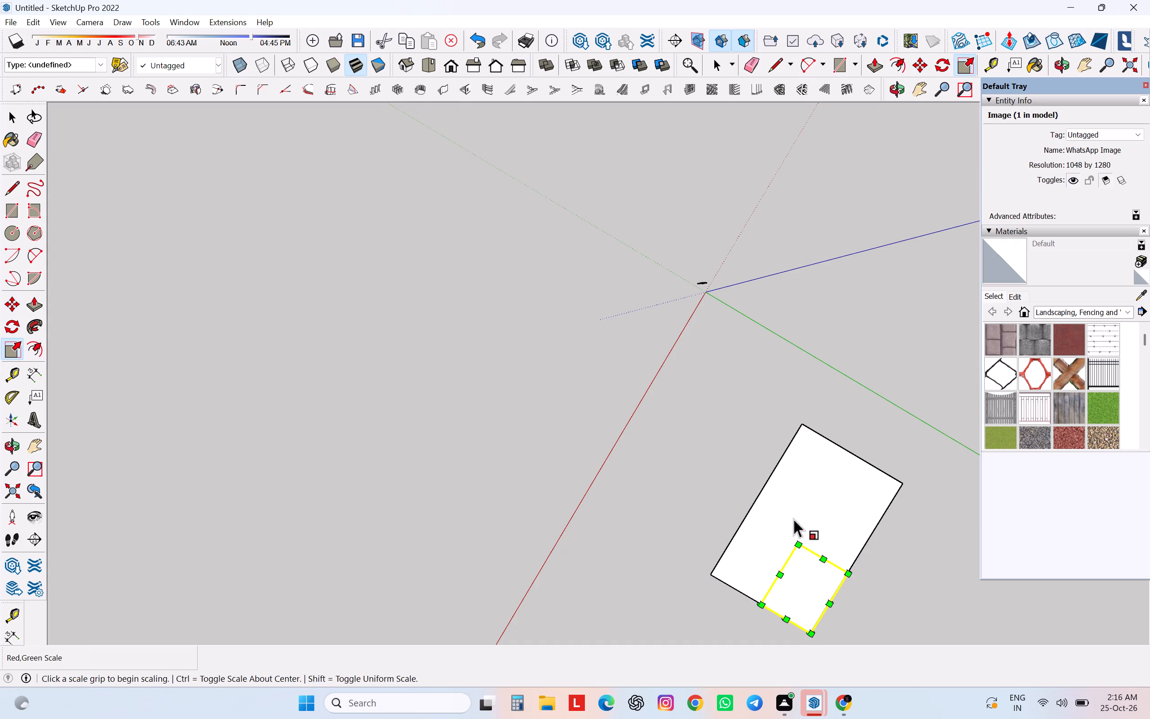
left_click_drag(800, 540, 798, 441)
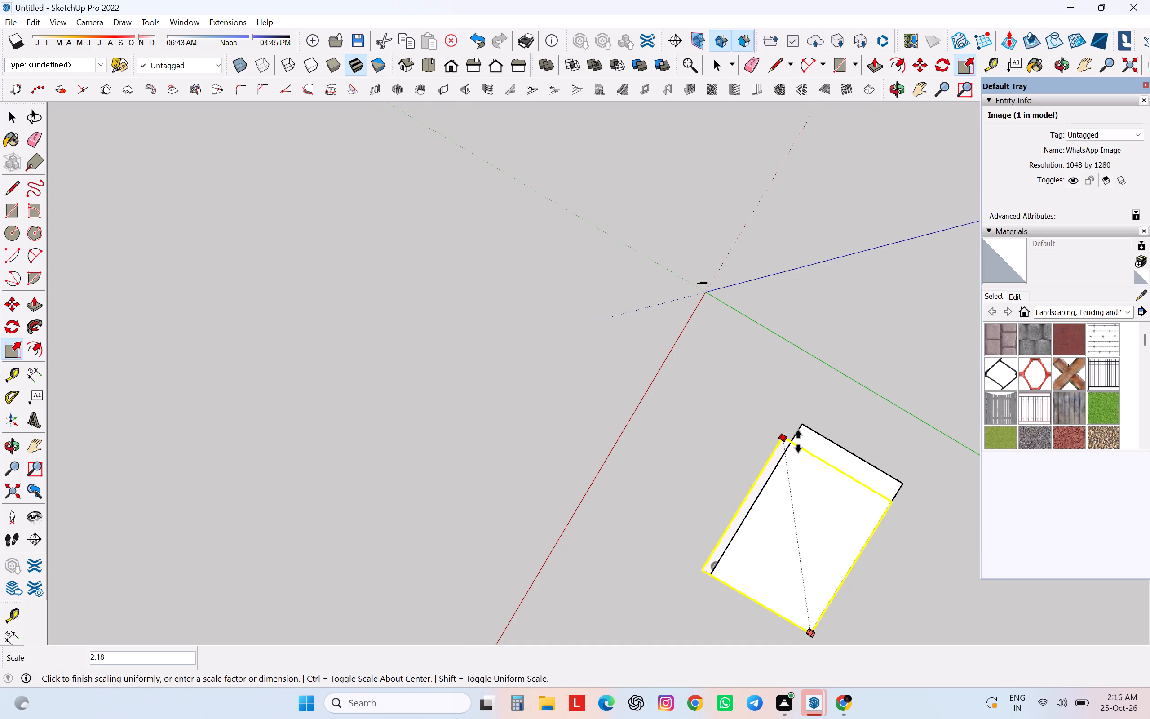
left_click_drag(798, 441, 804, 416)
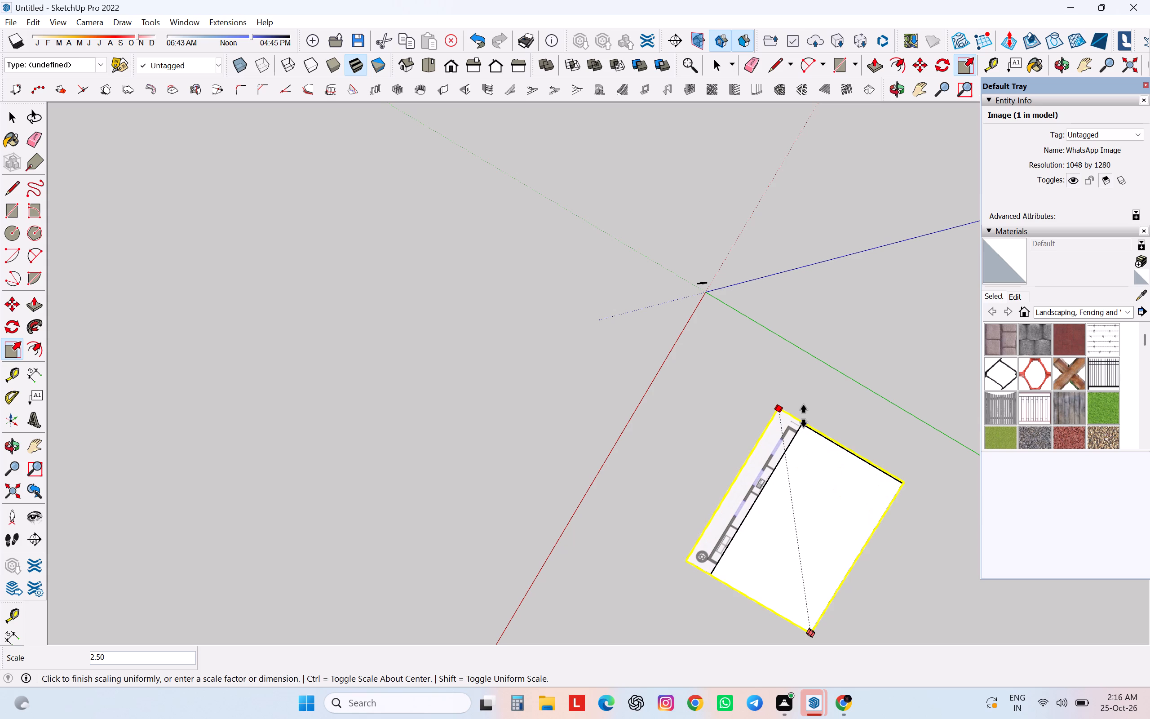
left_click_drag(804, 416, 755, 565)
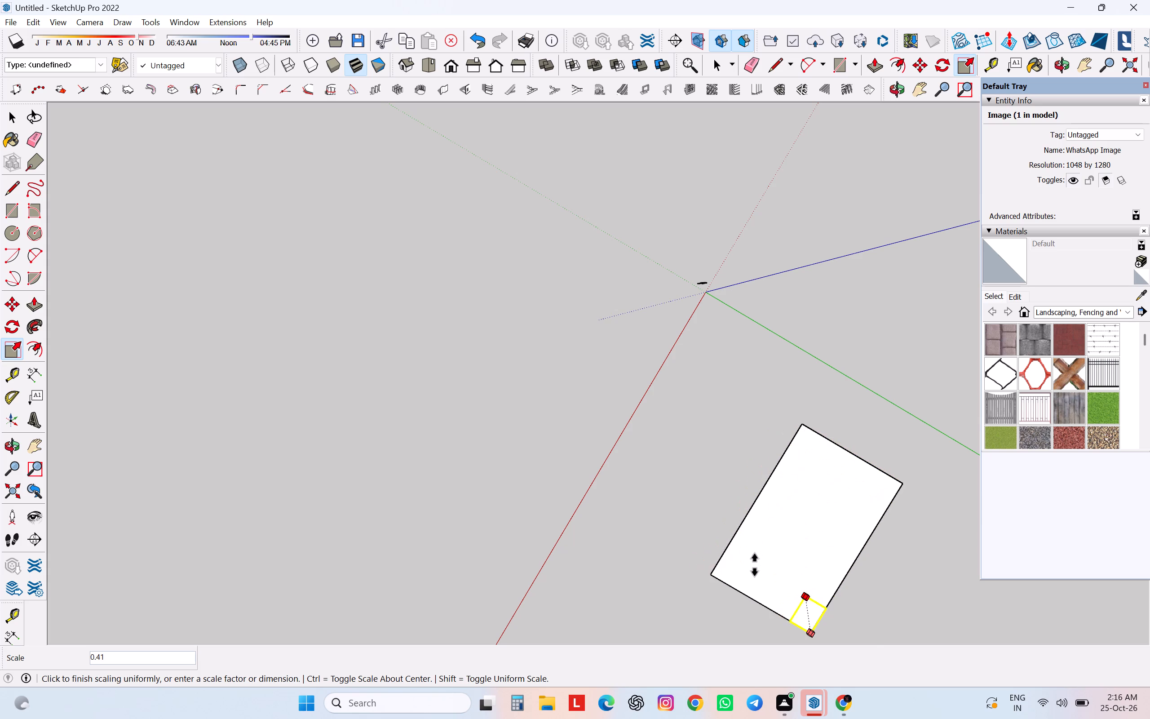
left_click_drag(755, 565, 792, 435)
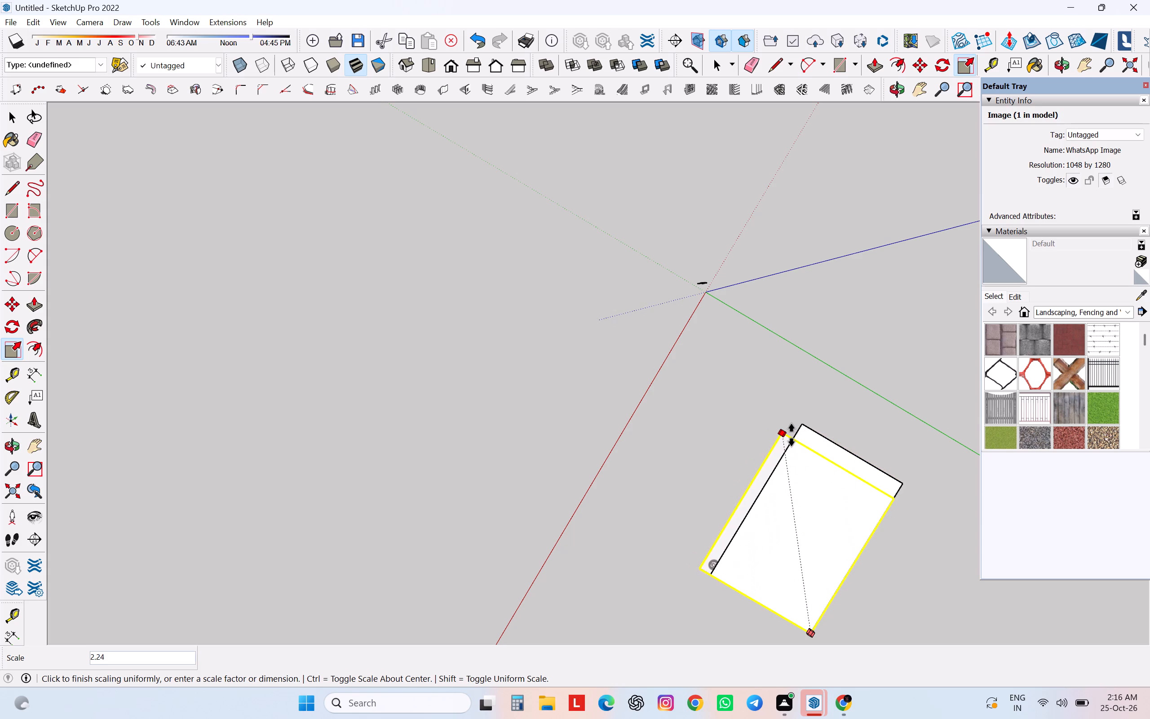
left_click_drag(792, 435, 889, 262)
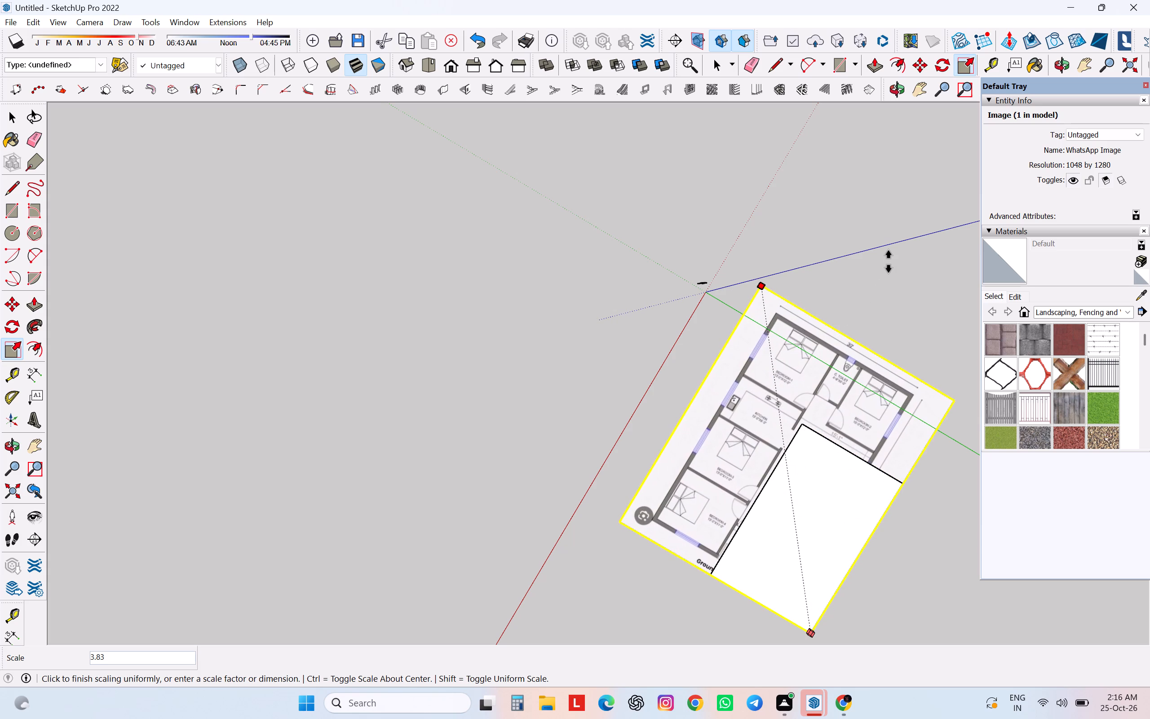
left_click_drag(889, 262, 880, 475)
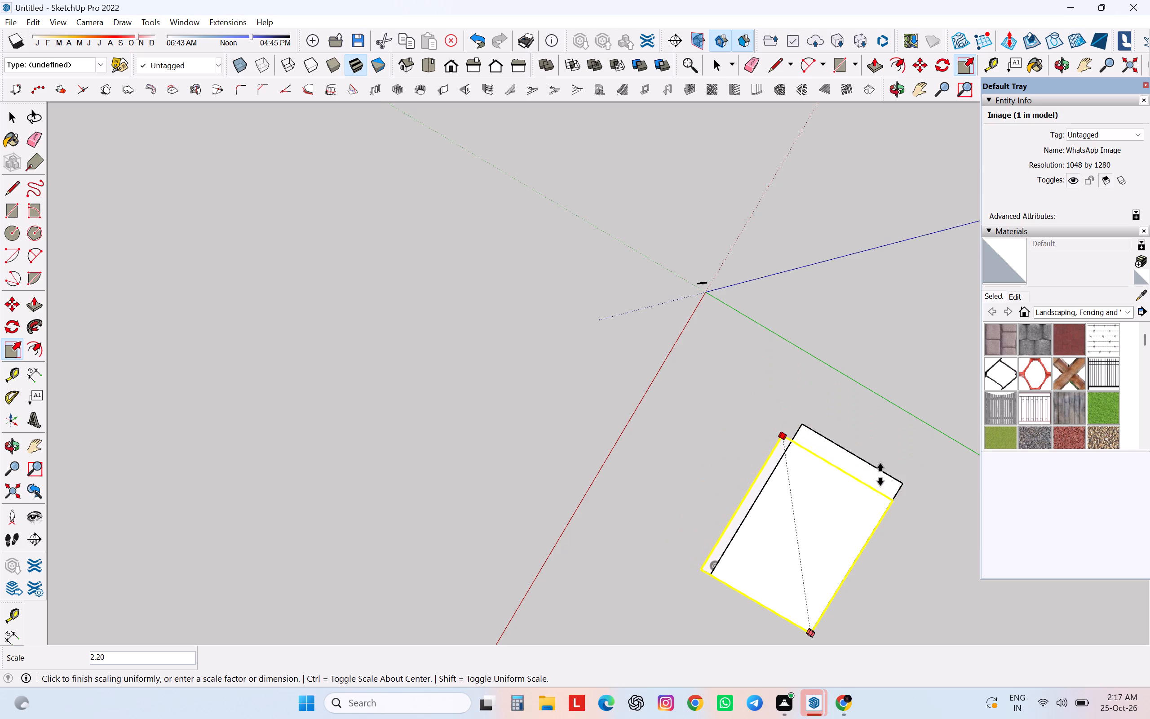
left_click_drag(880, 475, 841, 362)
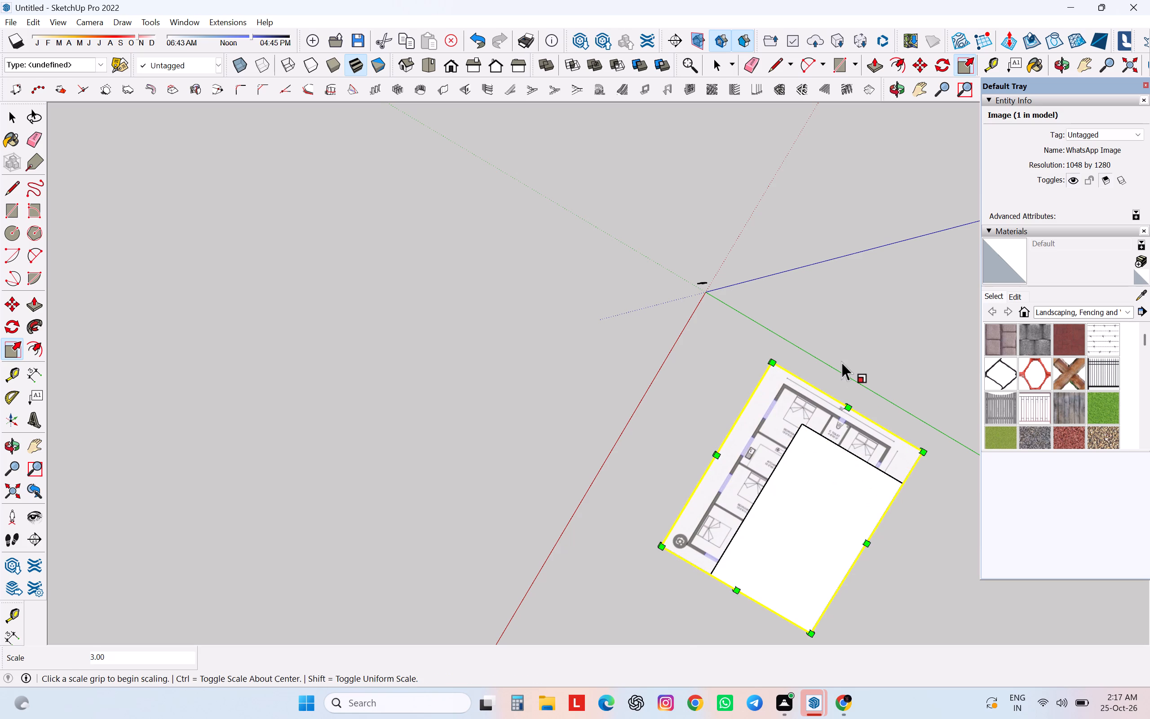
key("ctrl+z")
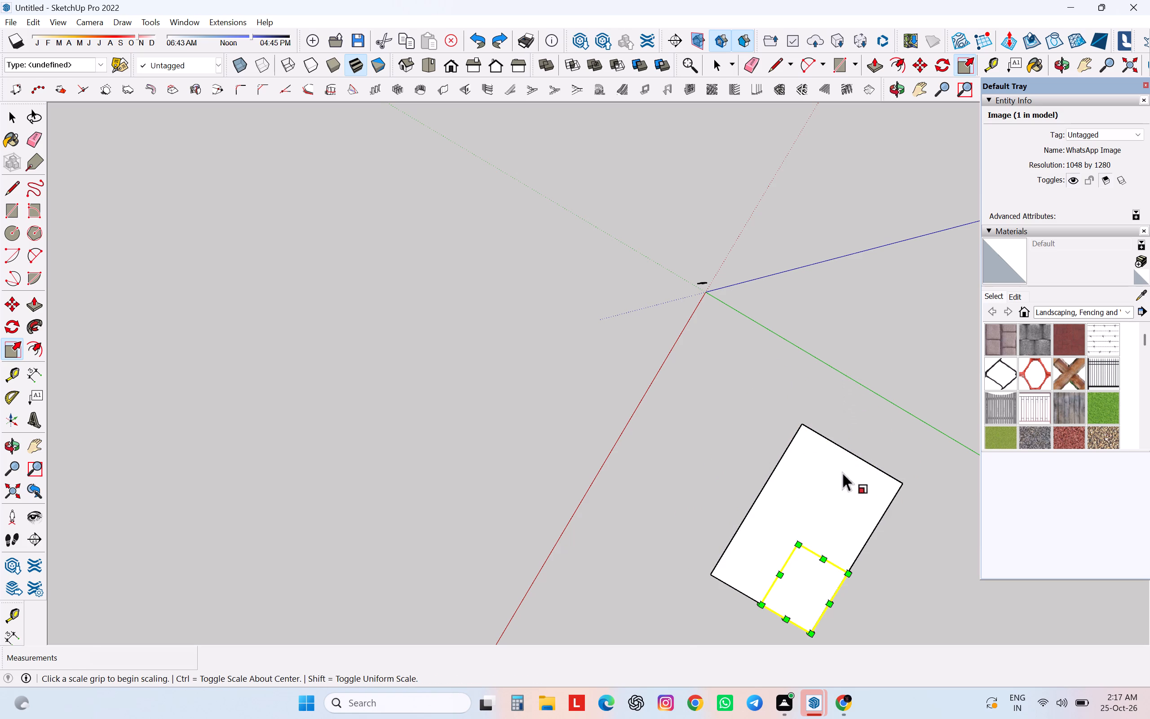
Delete the floor plan image from the model, keeping the reference rectangle.
key("Delete")
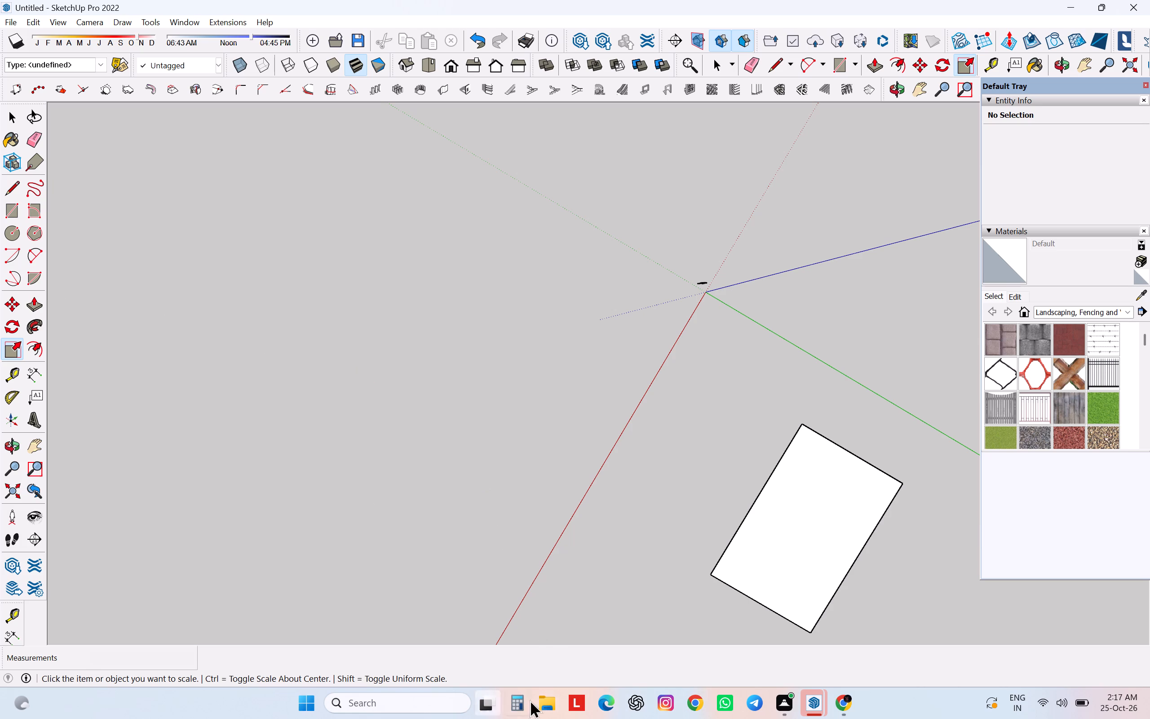
Switch to File Explorer and select the recent floor plan file "WhatsApp Image 2026-10-25 at 2.10.35 AM".
left_click(543, 708)
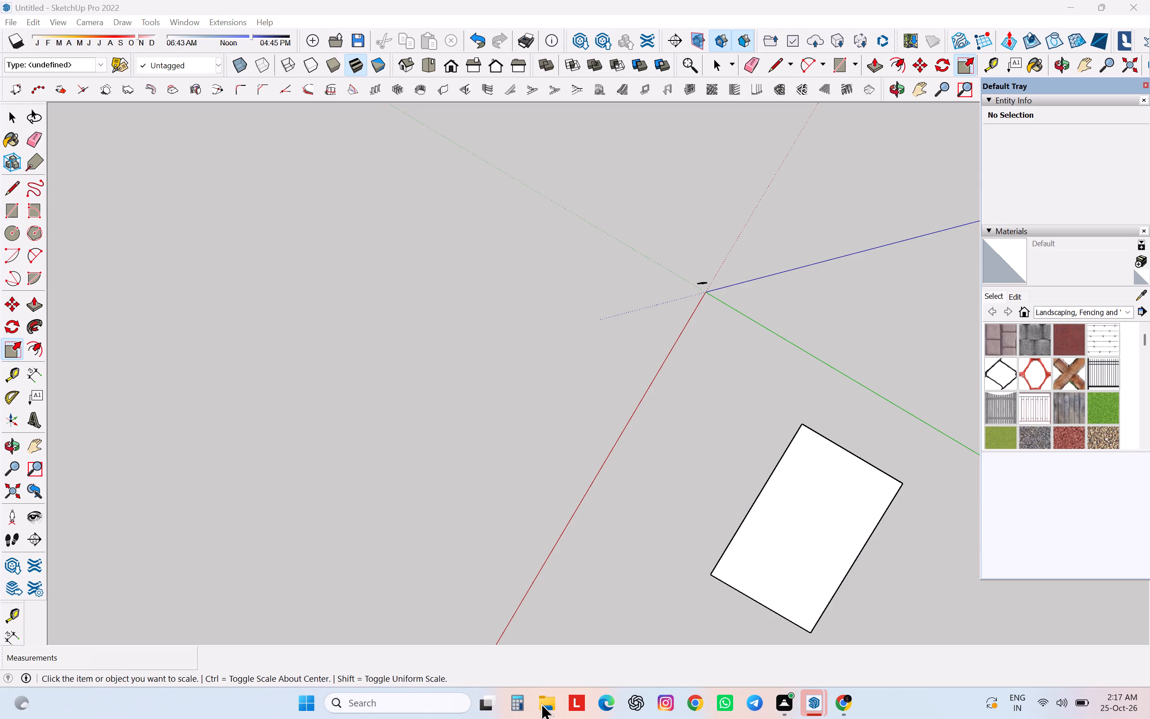
left_click(540, 701)
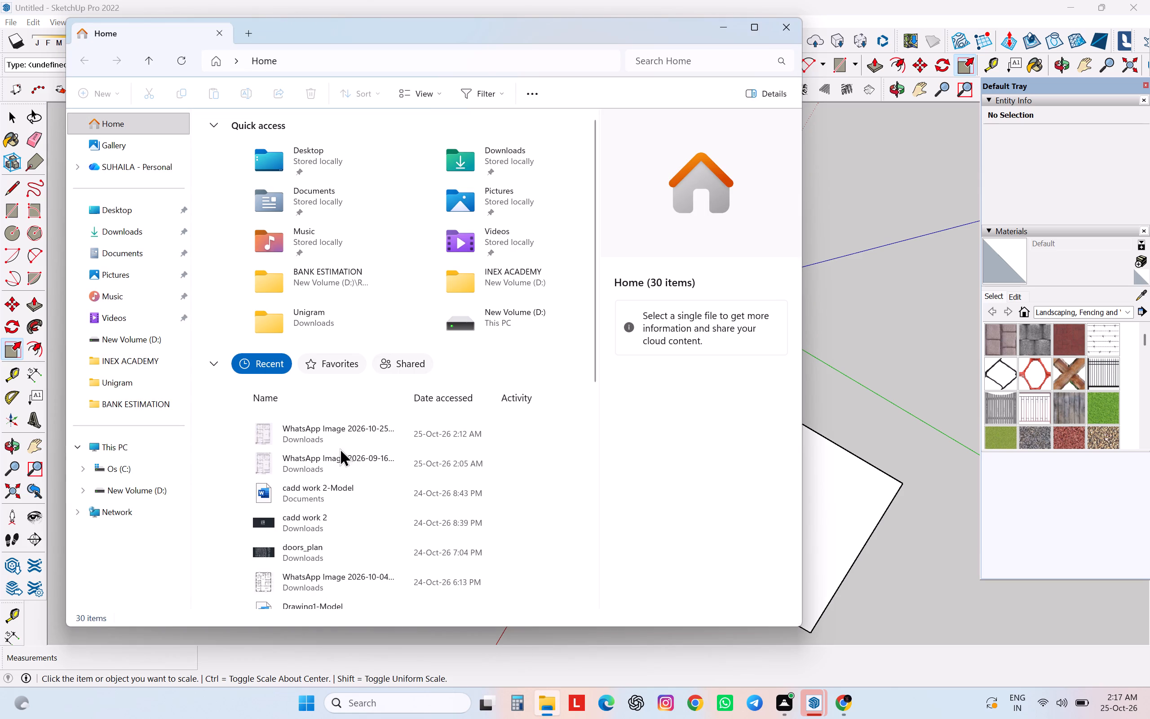
left_click(327, 440)
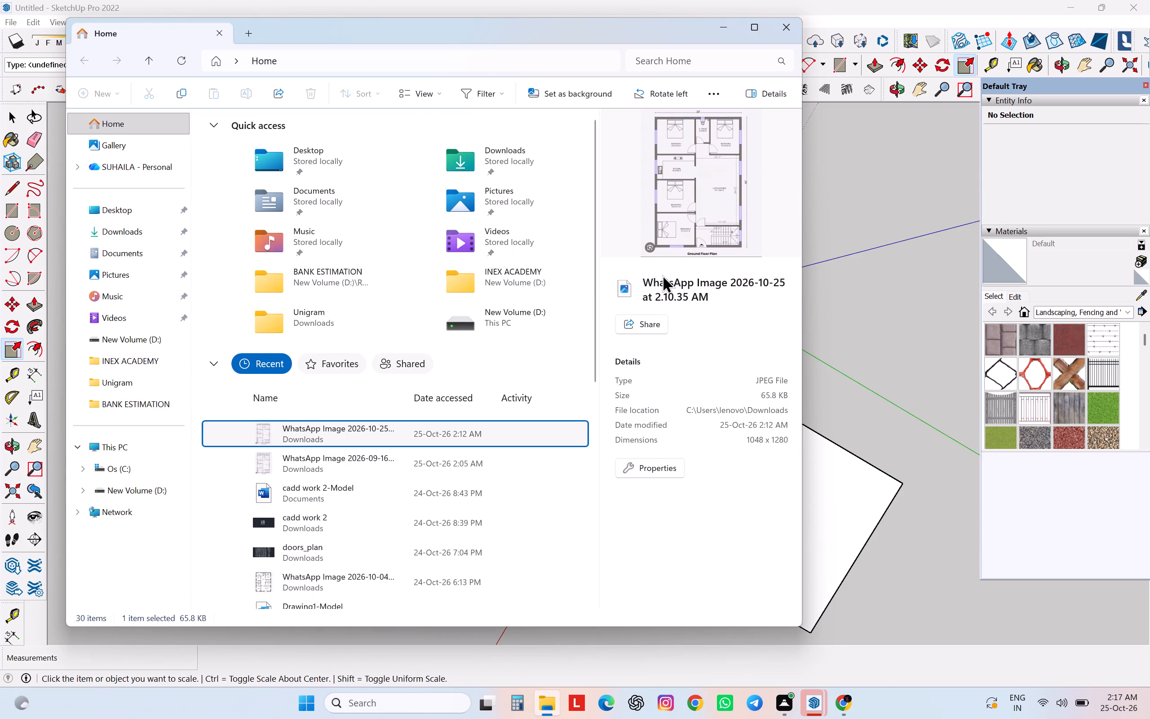
left_click(669, 248)
left_click(702, 202)
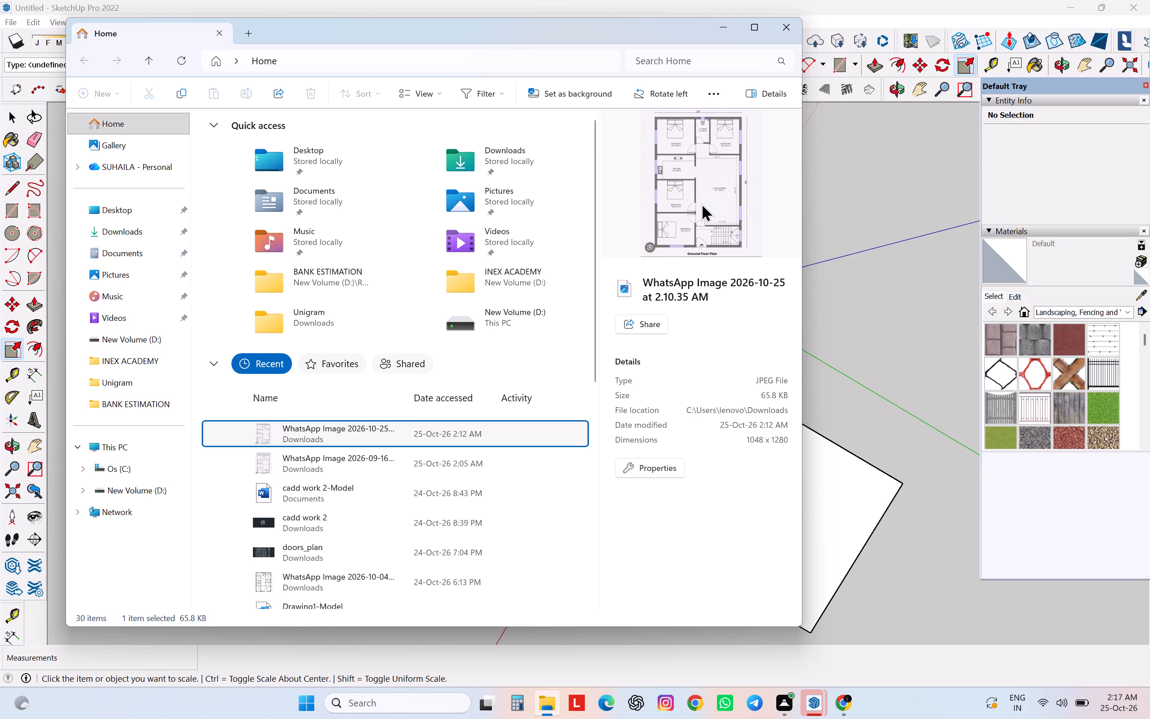
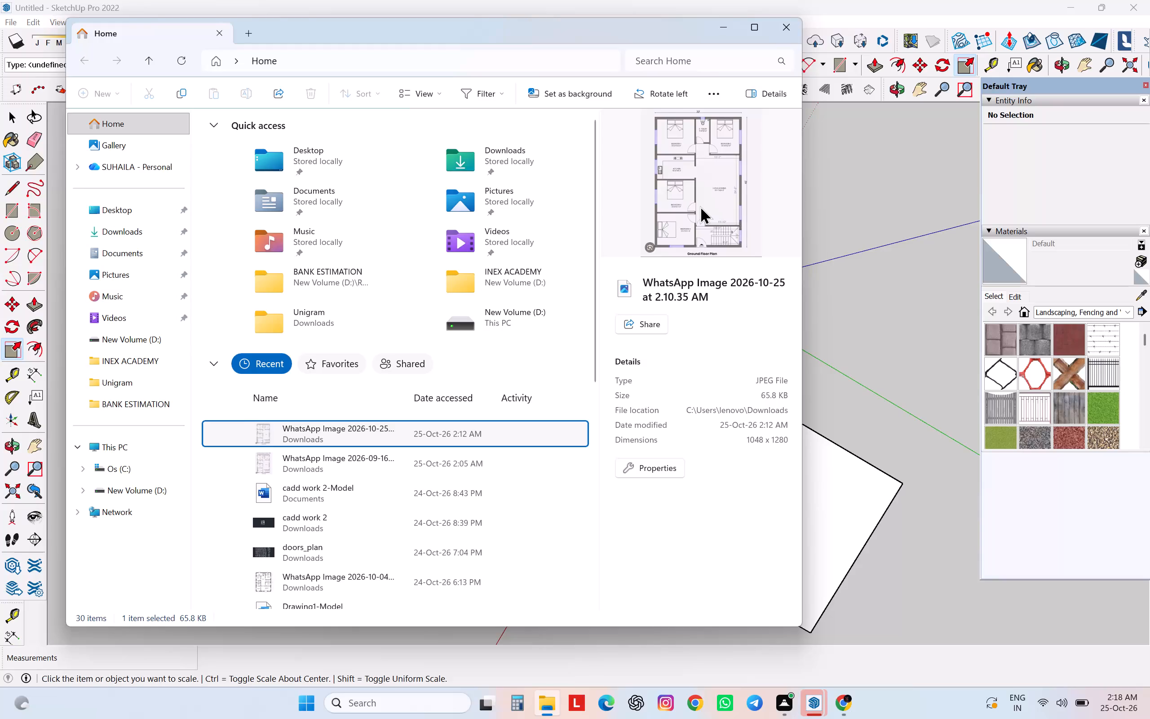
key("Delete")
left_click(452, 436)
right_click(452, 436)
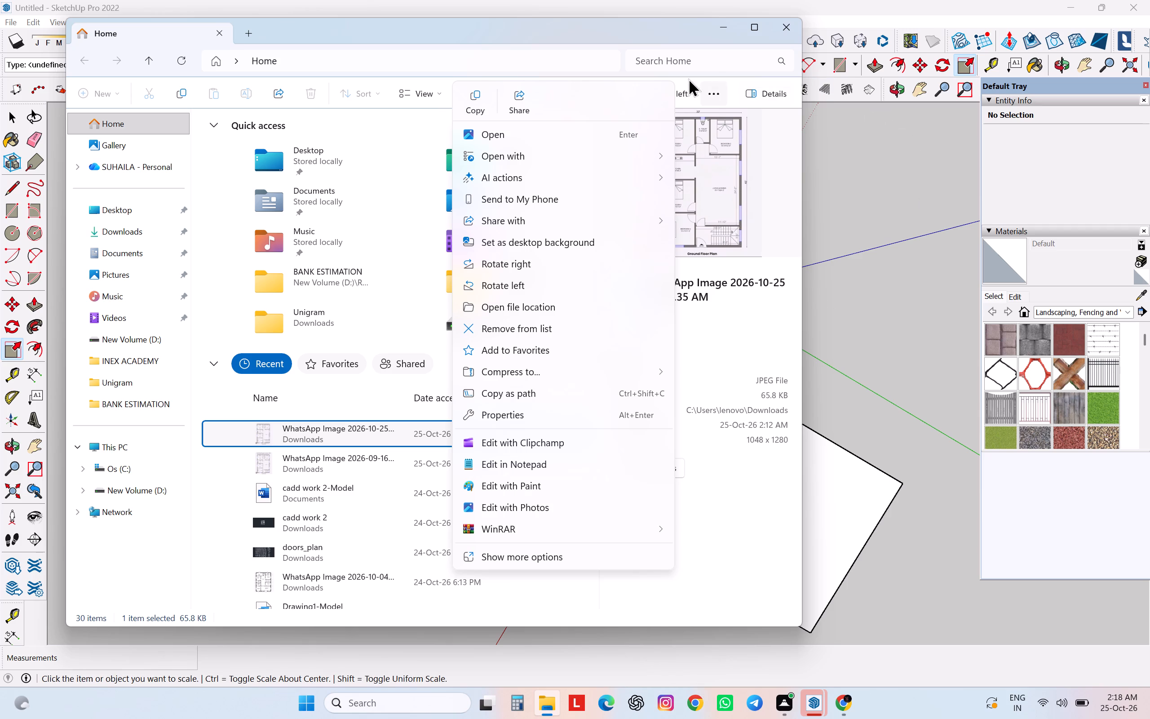
Close the File Explorer window and return to the SketchUp model with the reference rectangle.
left_click(791, 26)
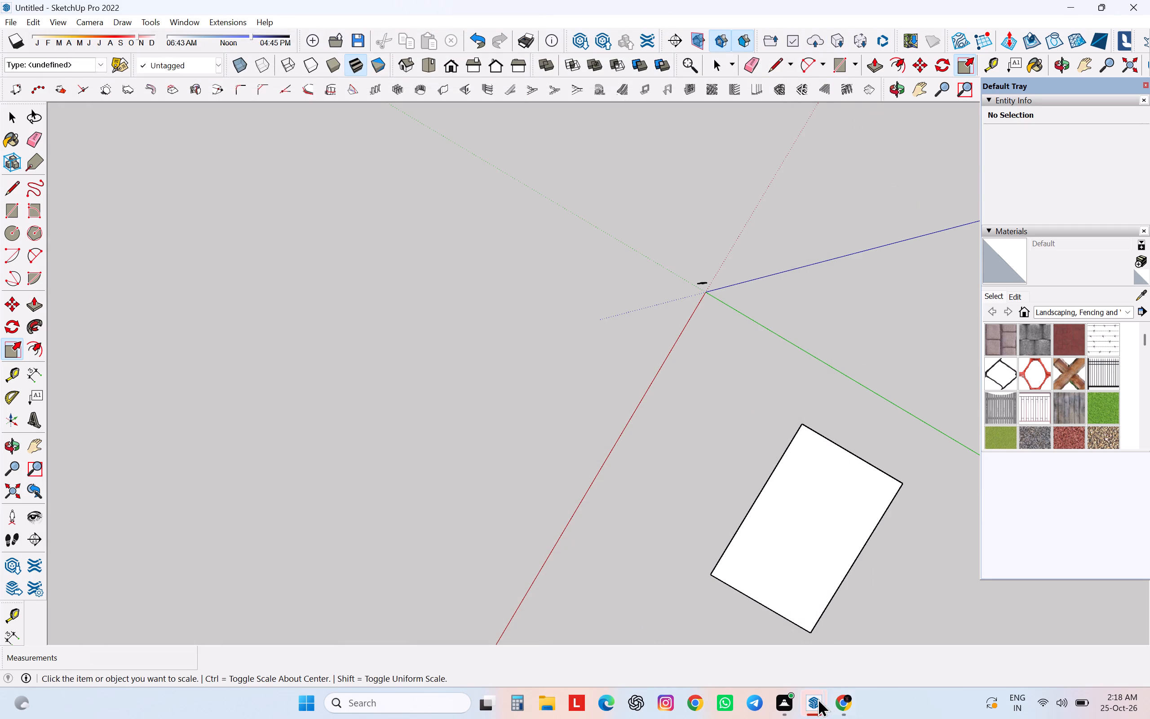
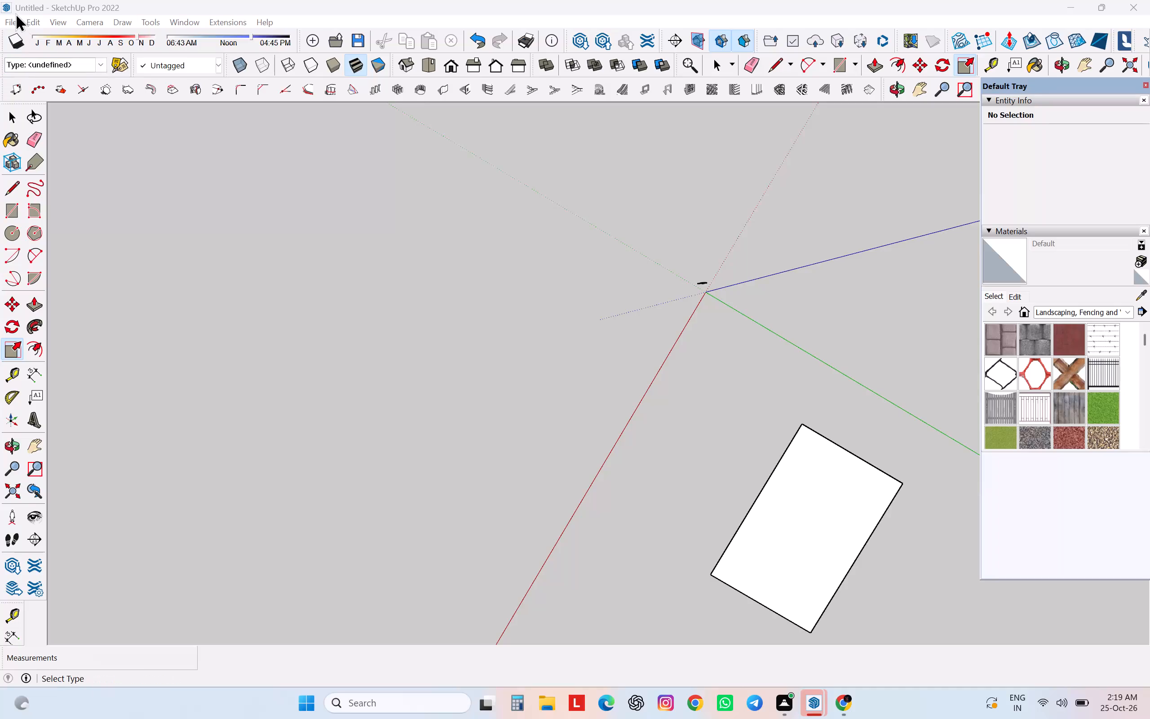
Import WhatsApp Image 2026-10-25 at 2.18.36 AM as an image and place it beside the reference rectangle.
left_click(14, 16)
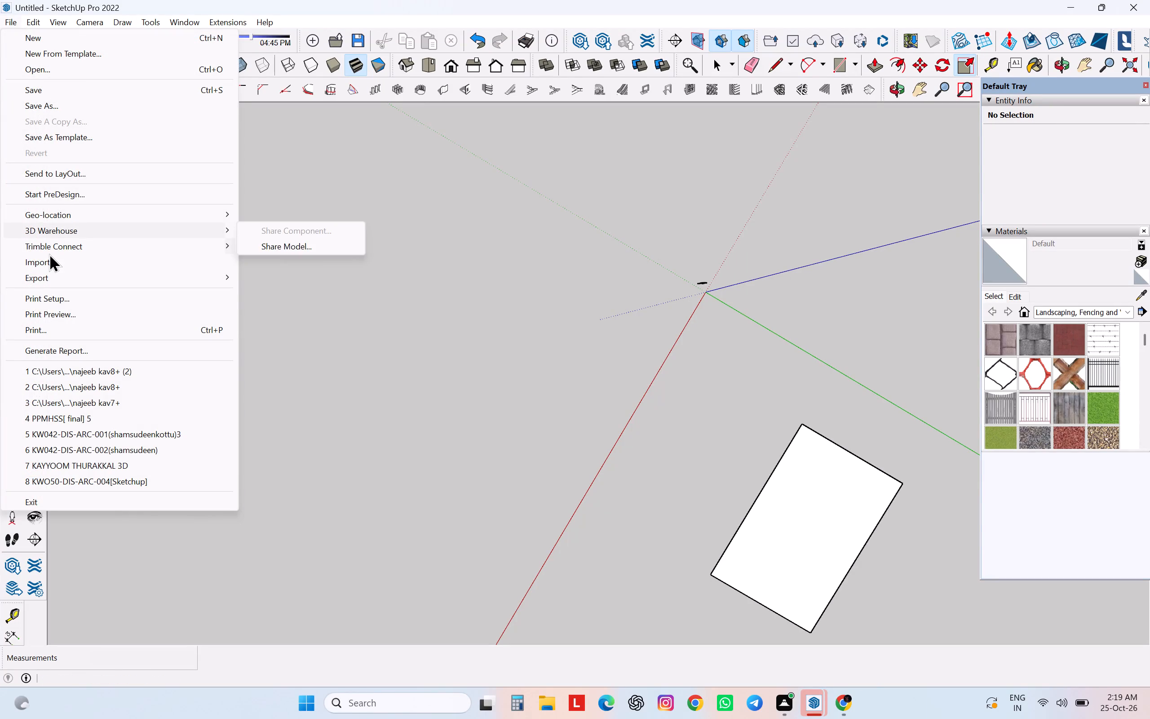
left_click(44, 265)
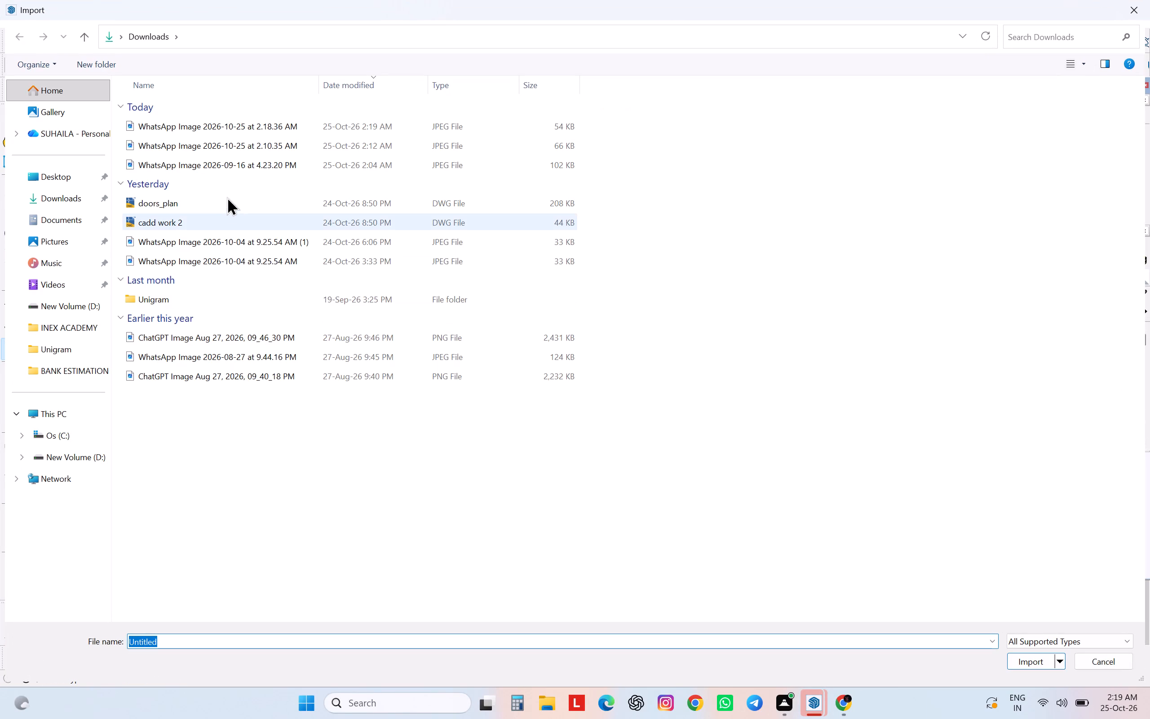
left_click(241, 120)
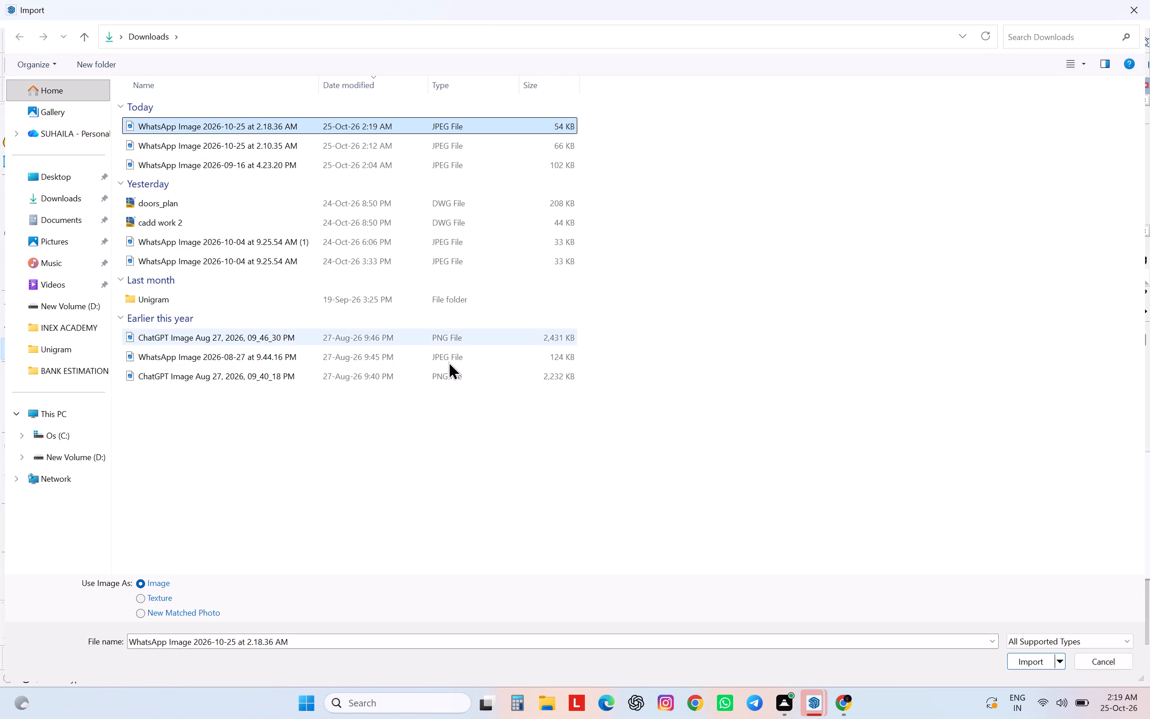
left_click(1050, 656)
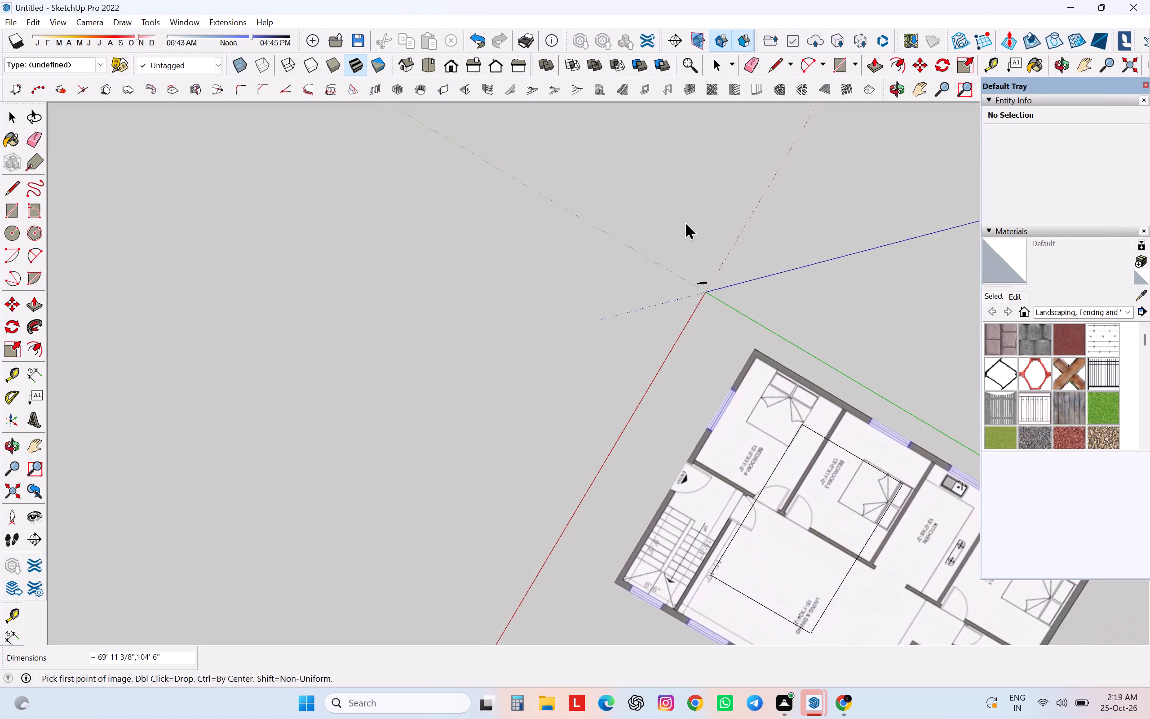
scroll(685, 220, "down", 4)
scroll(730, 284, "down", 4)
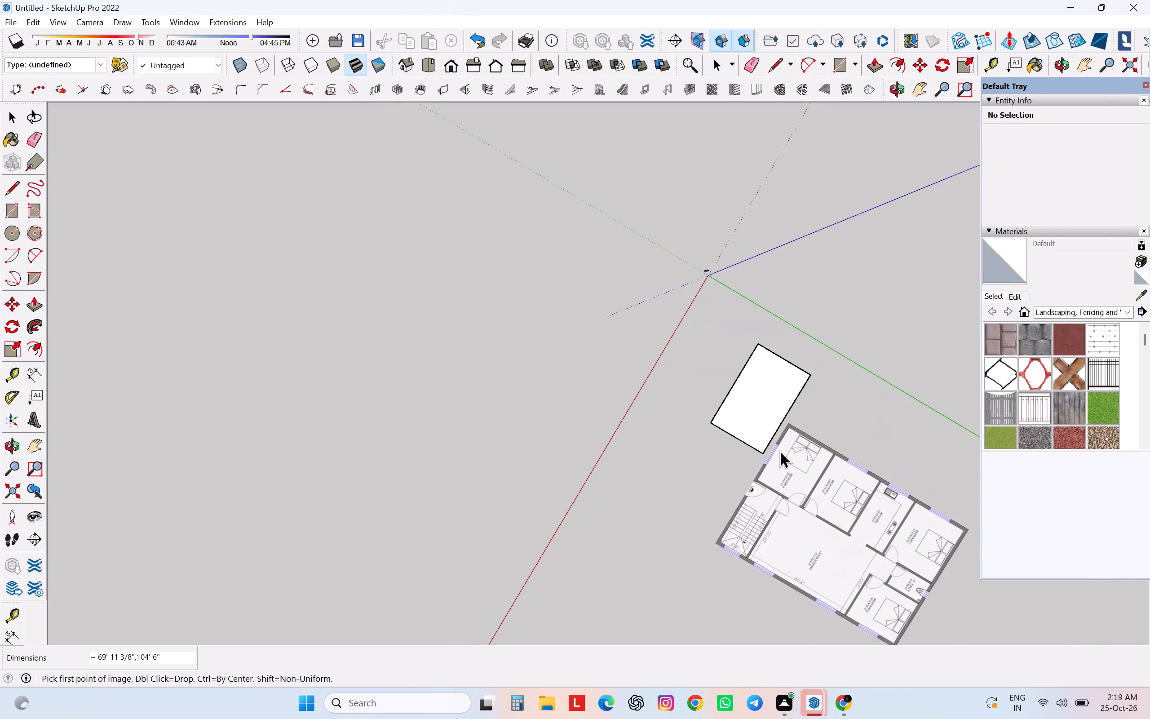
left_click(804, 424)
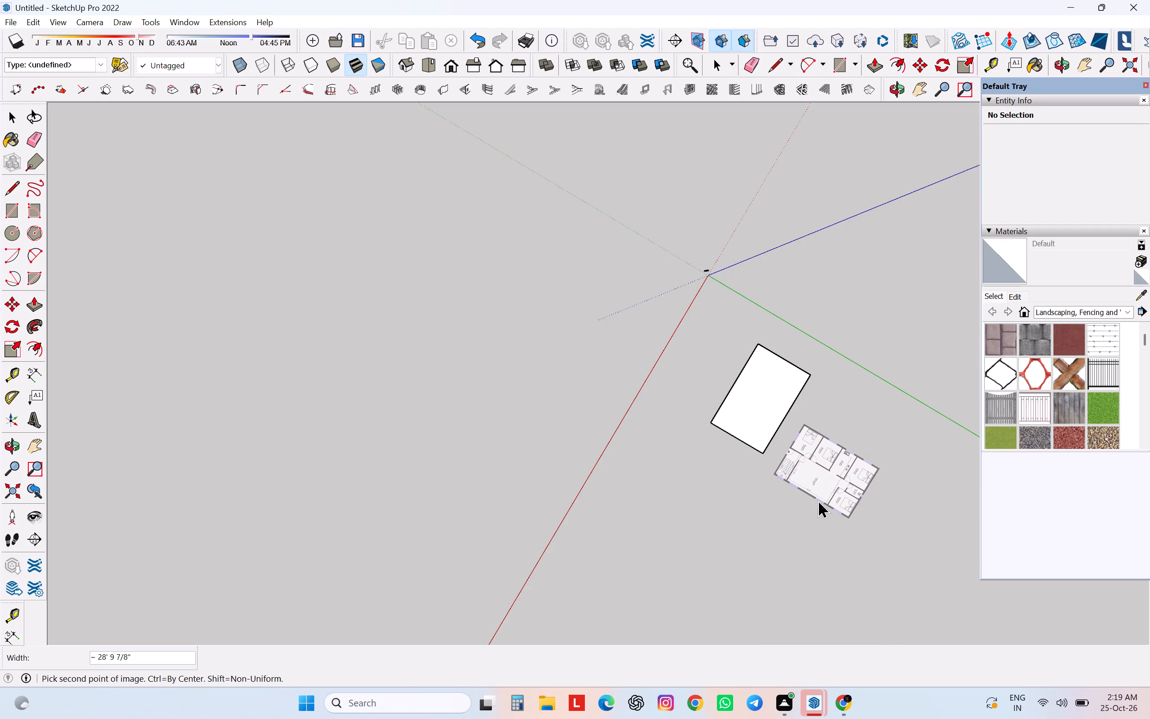
left_click(819, 507)
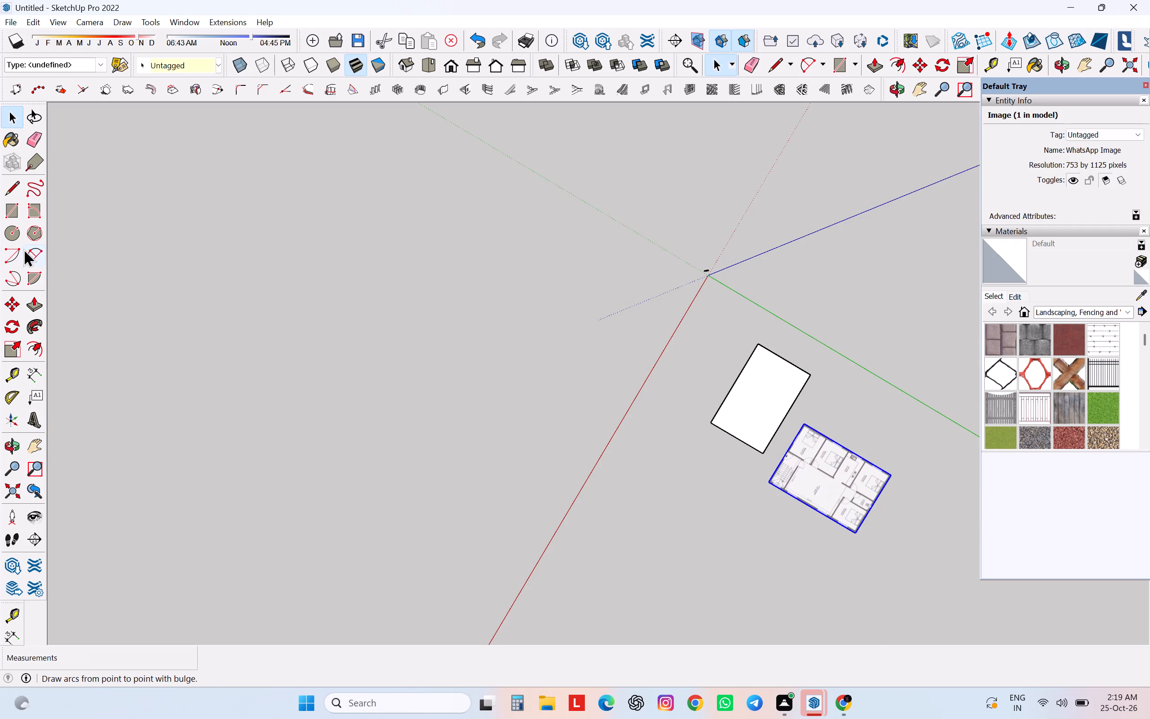
Rotate the floor plan image 90 degrees about its corner so its long side runs parallel to the rectangle's.
left_click(11, 330)
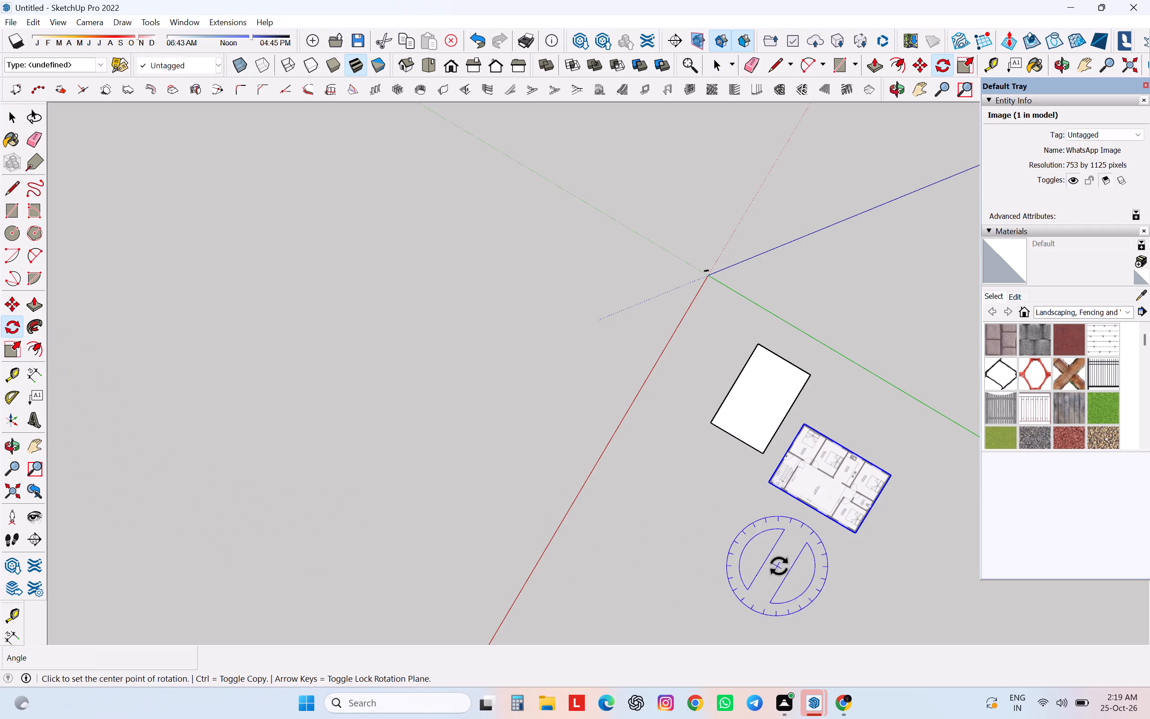
left_click_drag(851, 538, 852, 534)
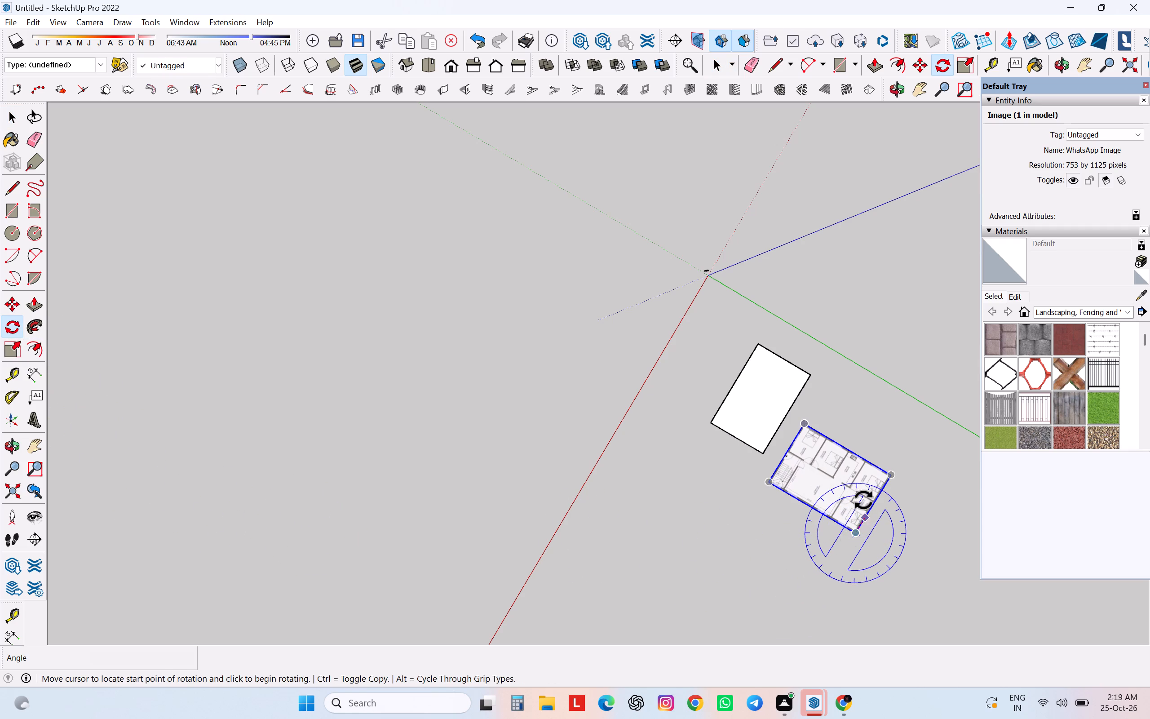
left_click(948, 594)
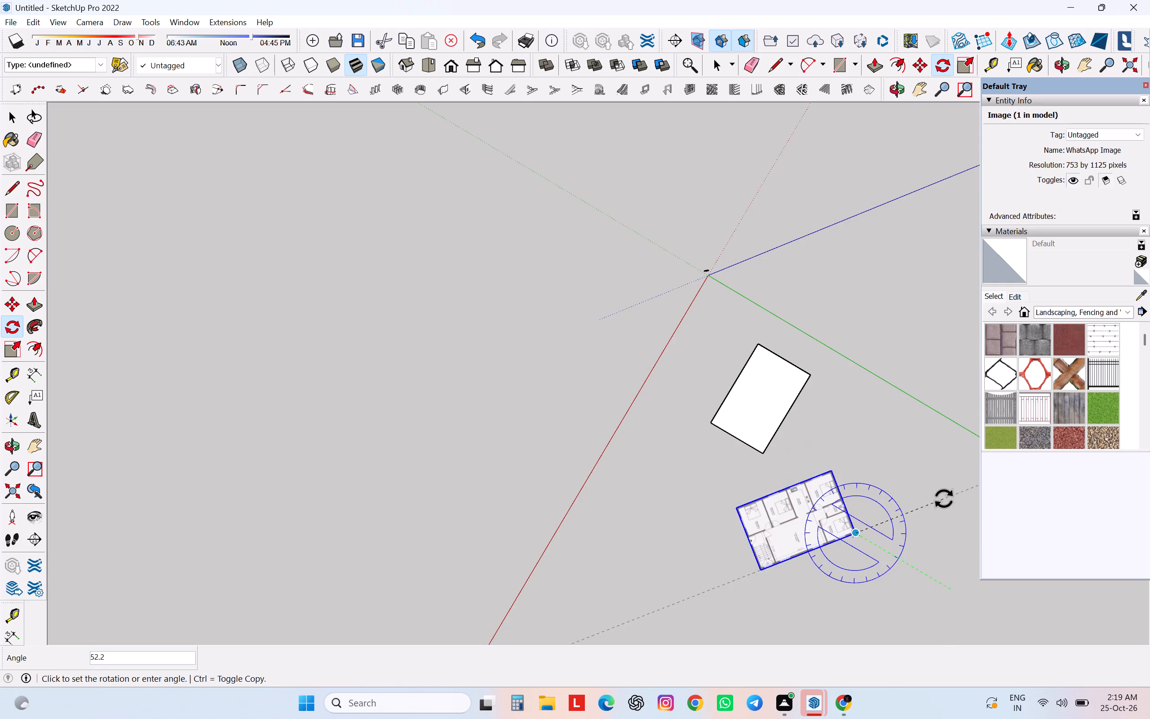
left_click(913, 449)
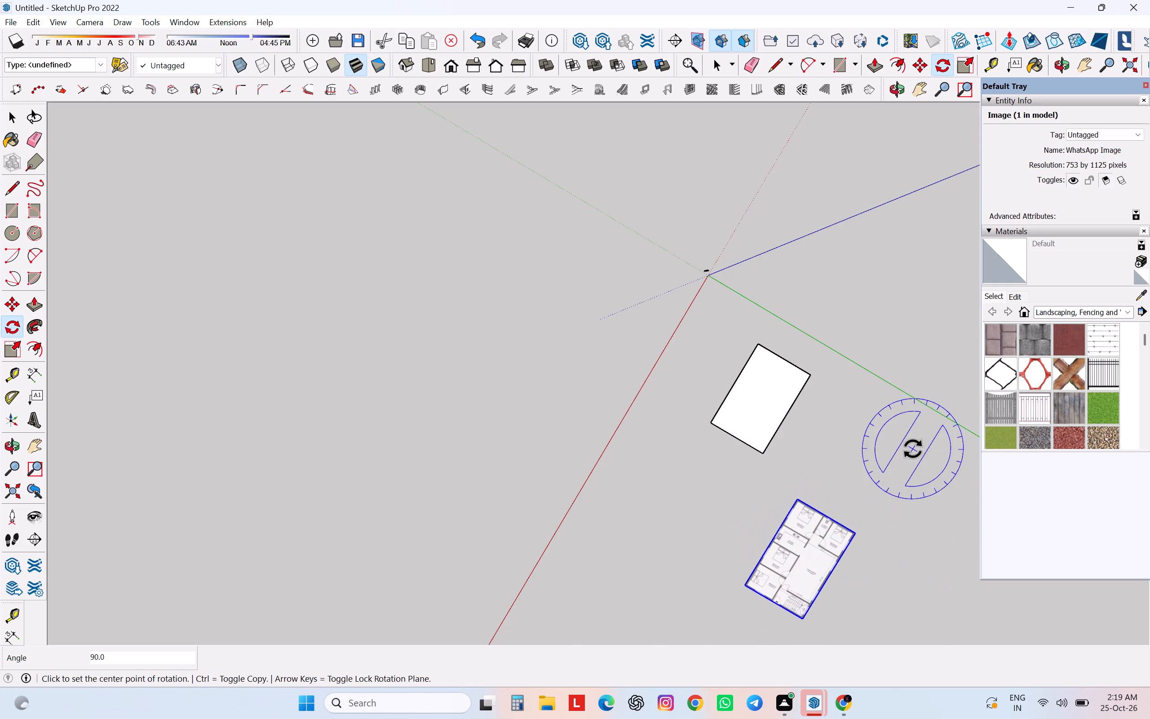
Move the floor plan image by its corner onto the matching corner of the reference rectangle.
key("m")
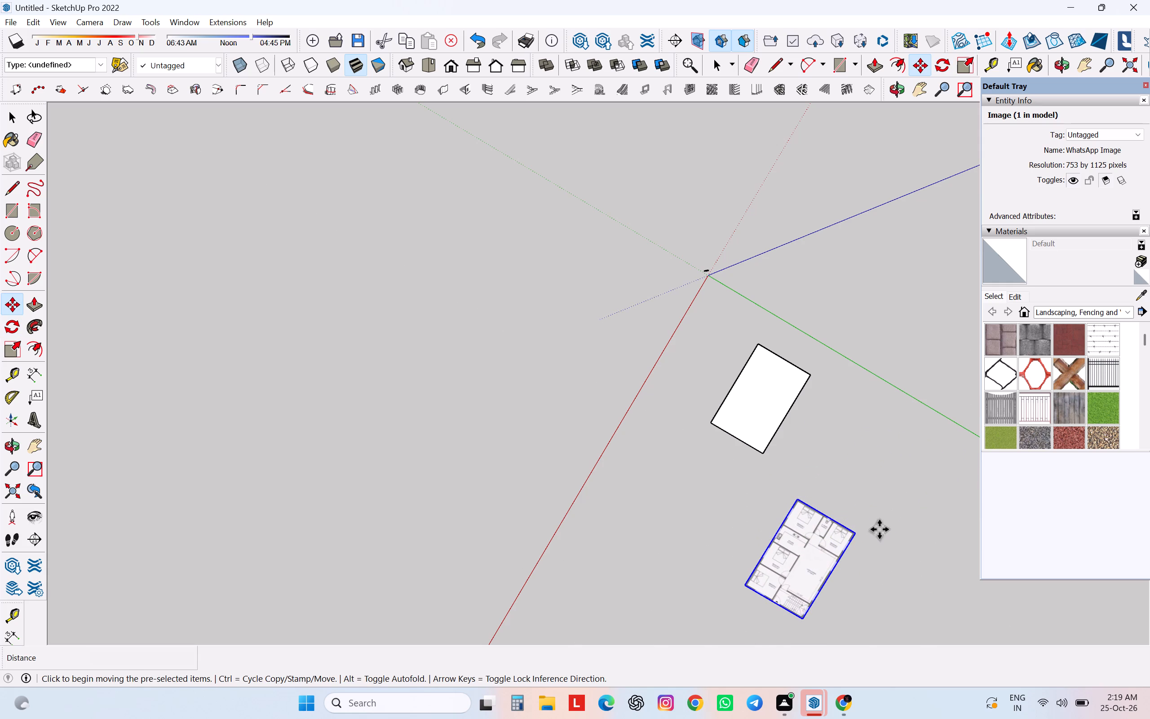
left_click(855, 534)
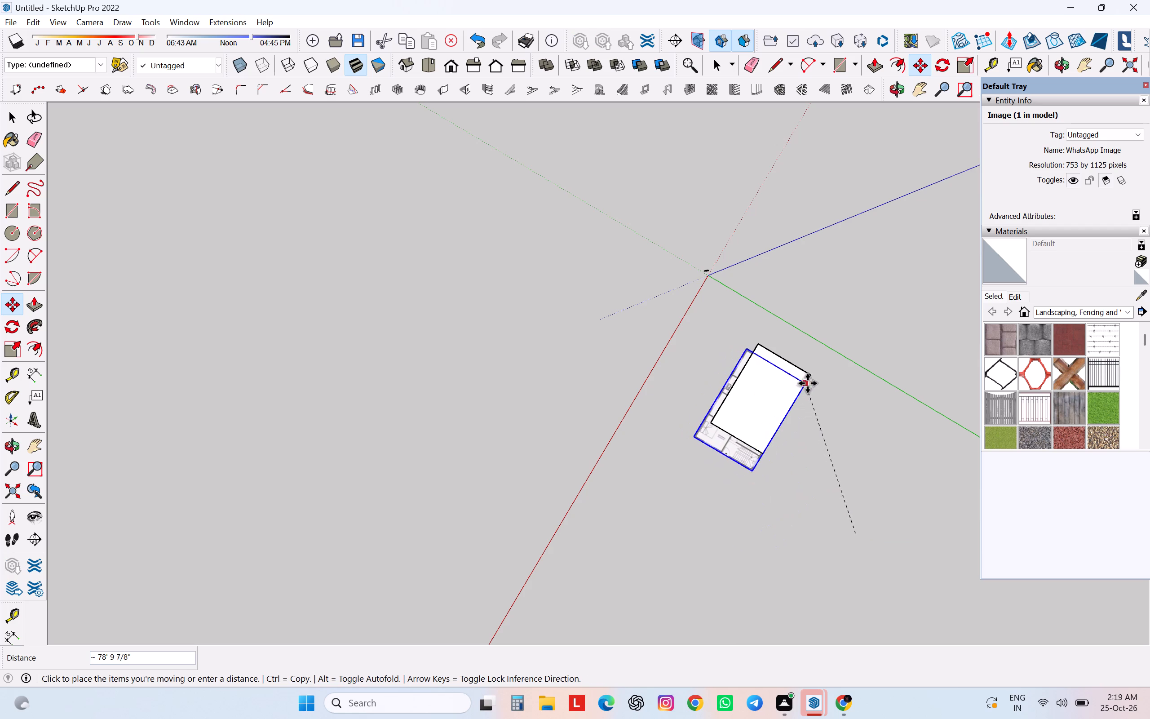
left_click(811, 377)
Scale the floor plan image uniformly by about 0.89 from its free corner to the opposite corner of the reference rectangle.
scroll(749, 430, "up", 2)
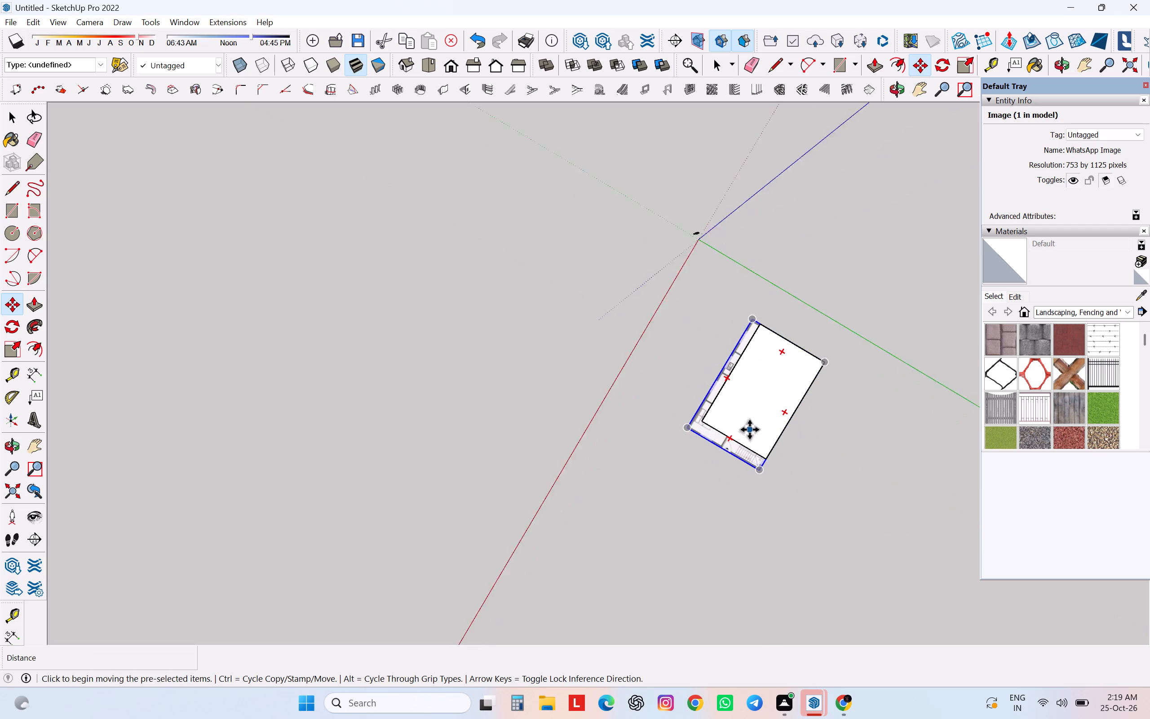
scroll(749, 430, "up", 8)
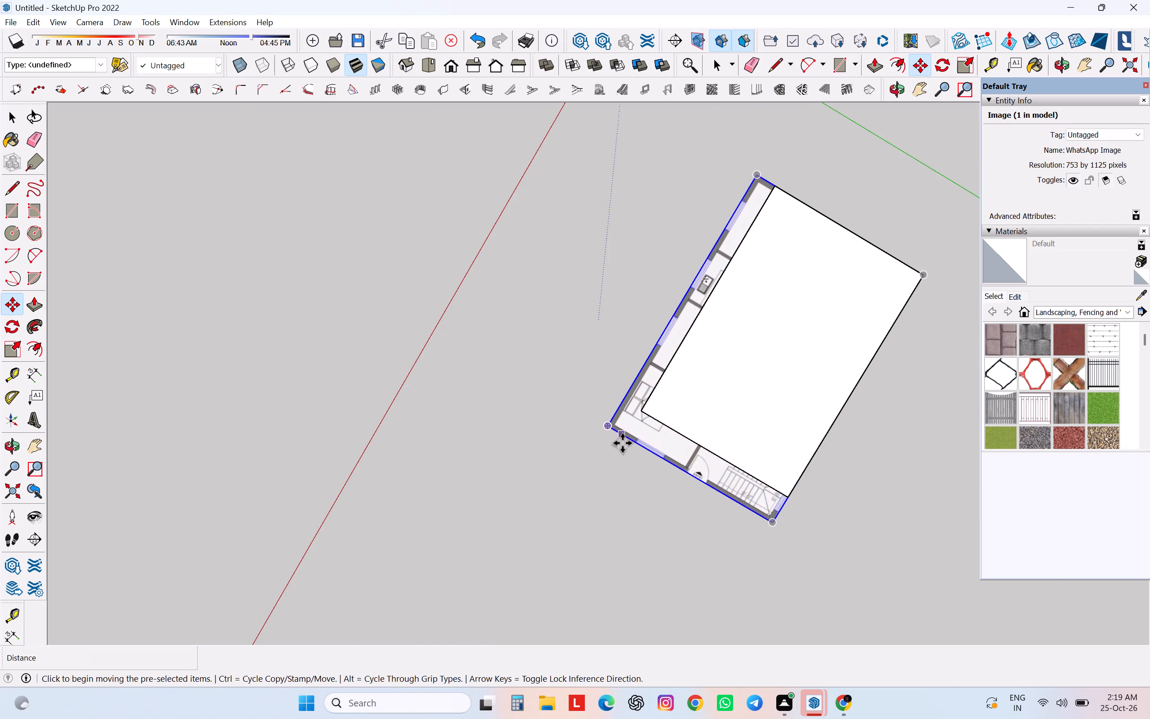
left_click(13, 354)
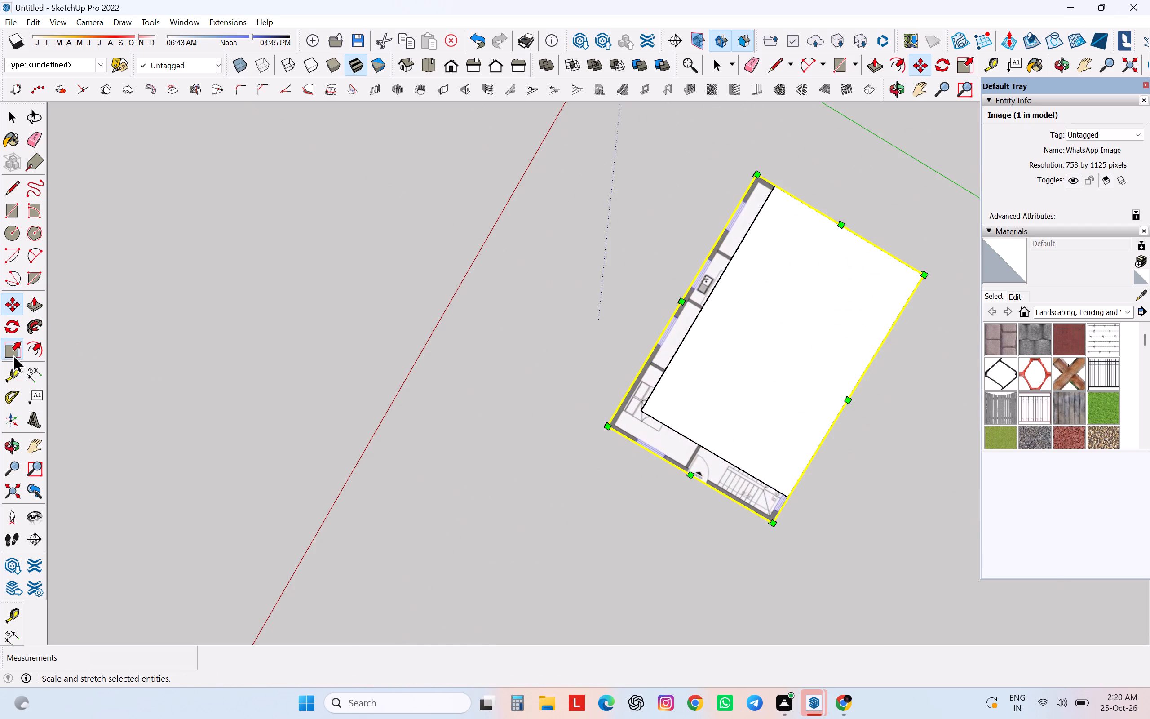
left_click(608, 424)
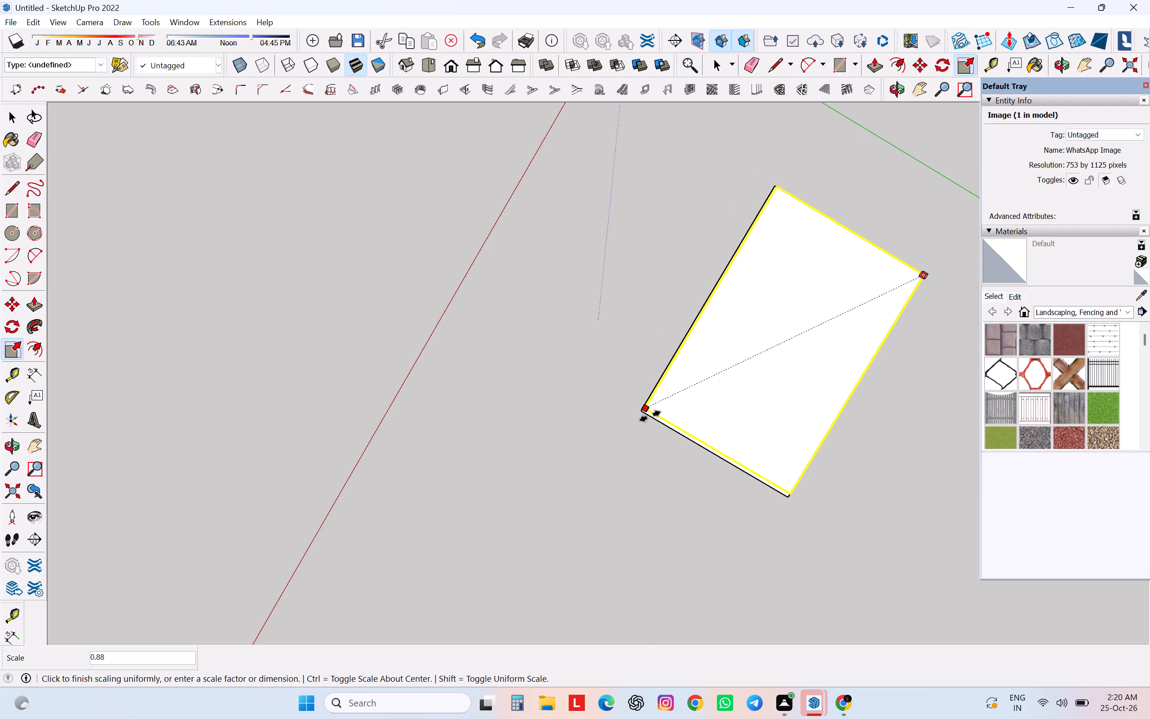
scroll(644, 412, "up", 11)
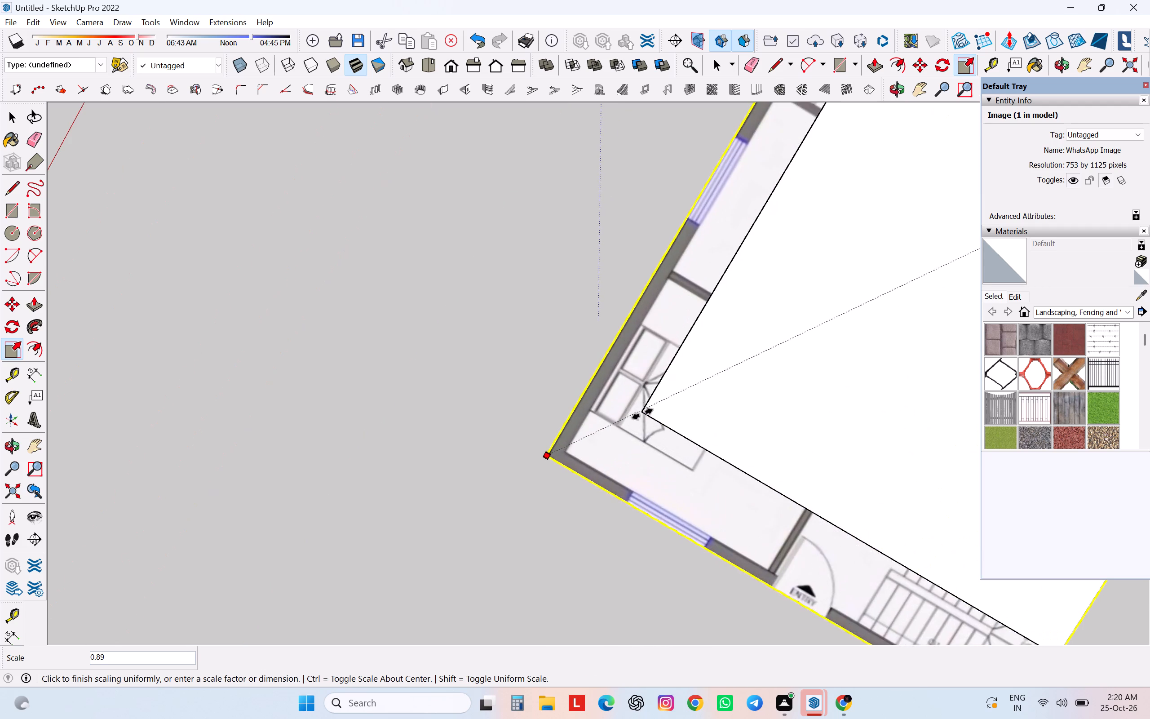
left_click(644, 417)
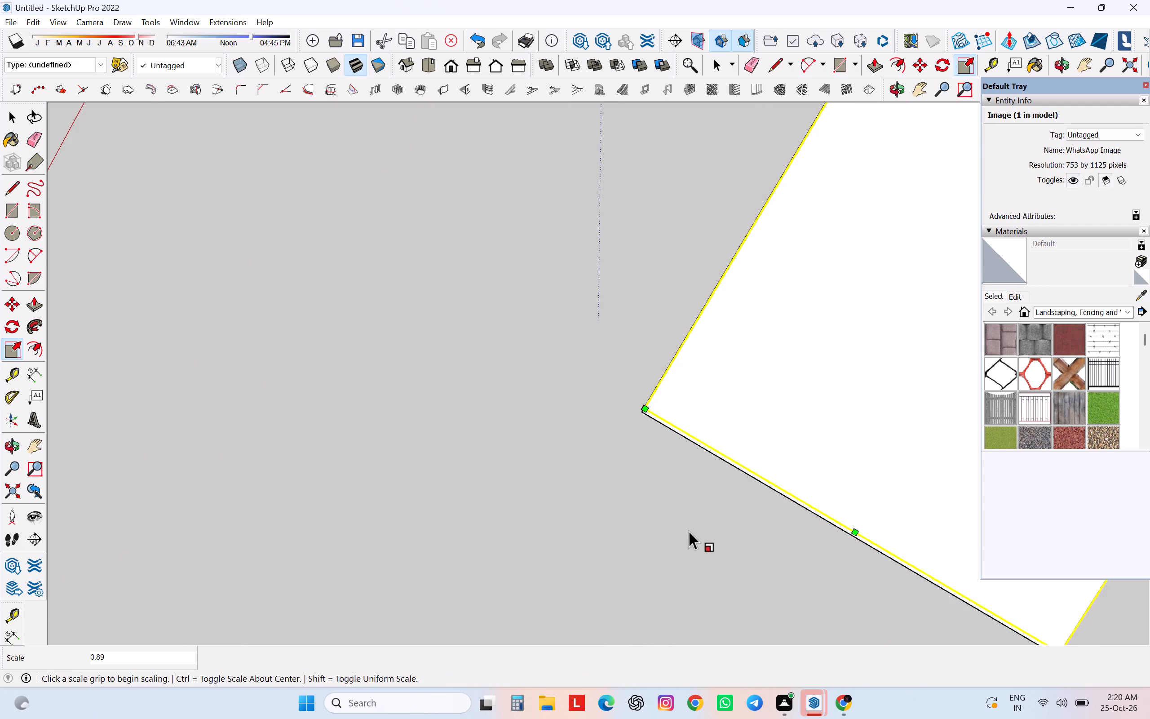
scroll(687, 506, "down", 17)
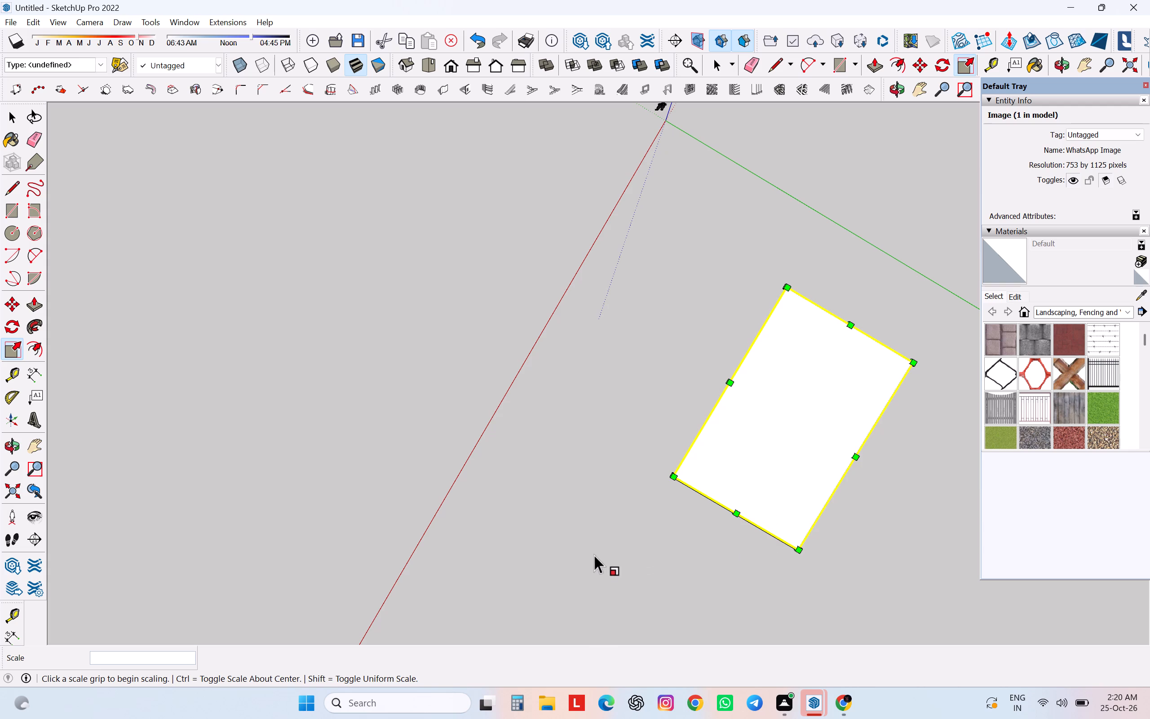
left_click(594, 555)
key("Escape")
key("space")
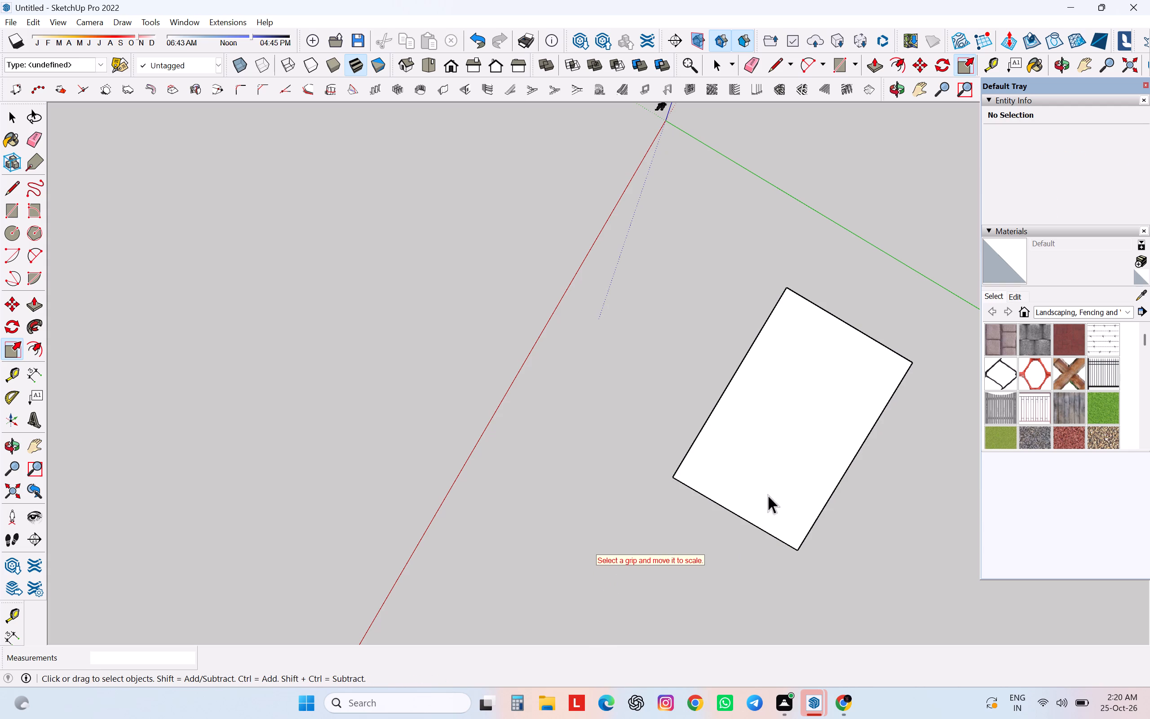
Delete the reference rectangle's face that covers the floor plan image.
left_click(772, 488)
key("Delete")
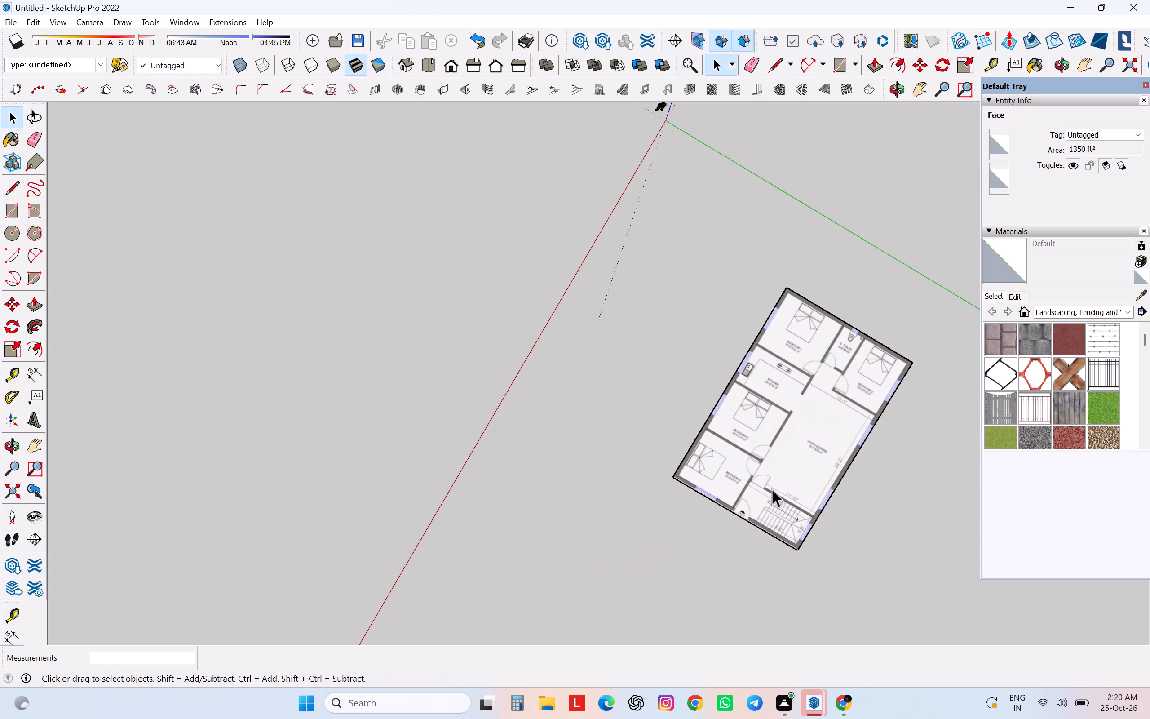
Examine the scaled floor plan and how its outer walls fit the reference outline.
scroll(766, 492, "up", 8)
scroll(639, 429, "down", 4)
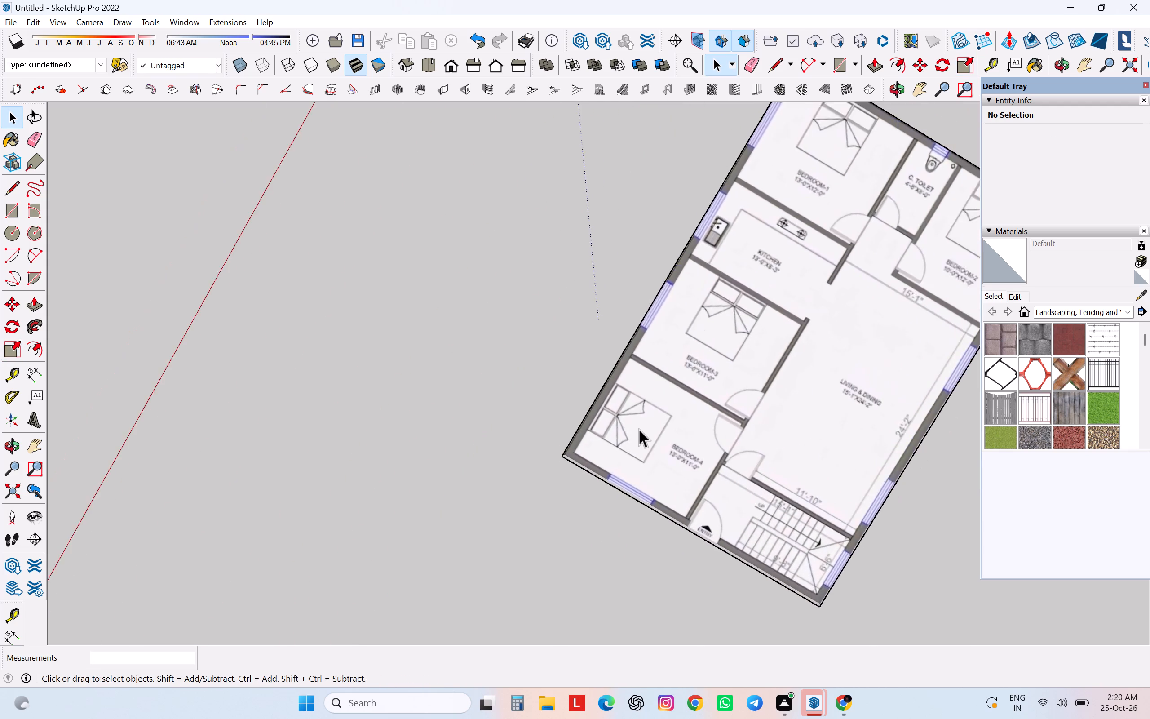
scroll(639, 429, "down", 9)
middle_click_drag(749, 484, 589, 475)
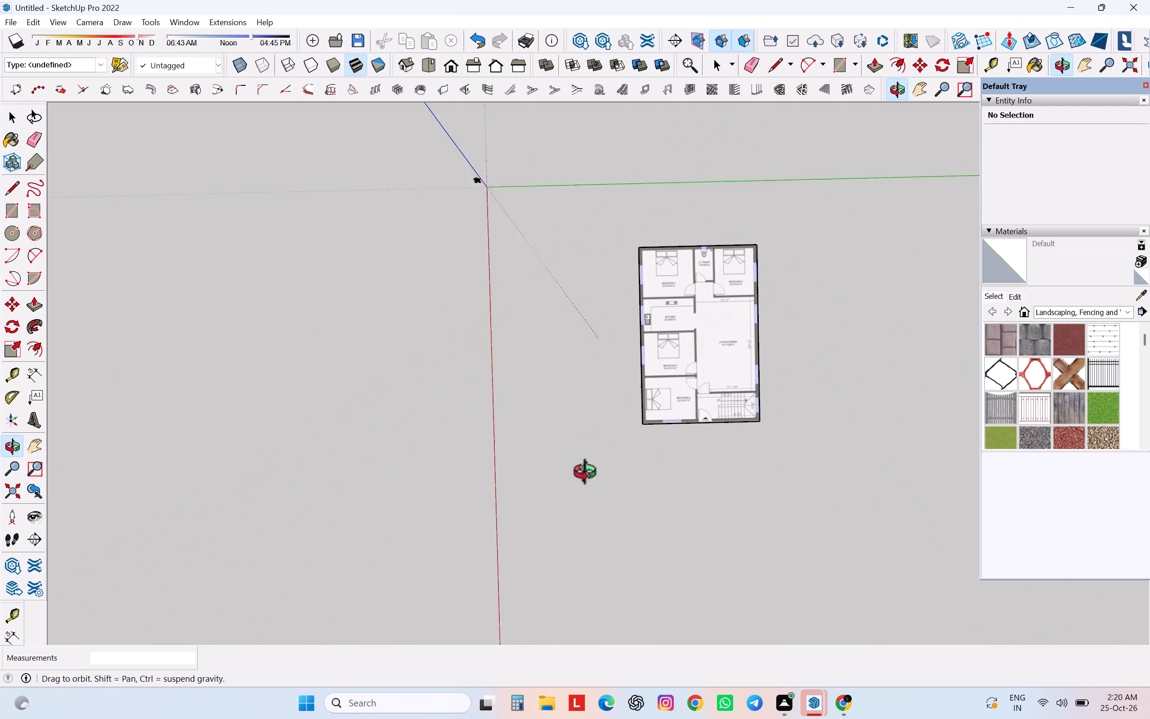
middle_click_drag(589, 475, 505, 432)
scroll(785, 324, "up", 5)
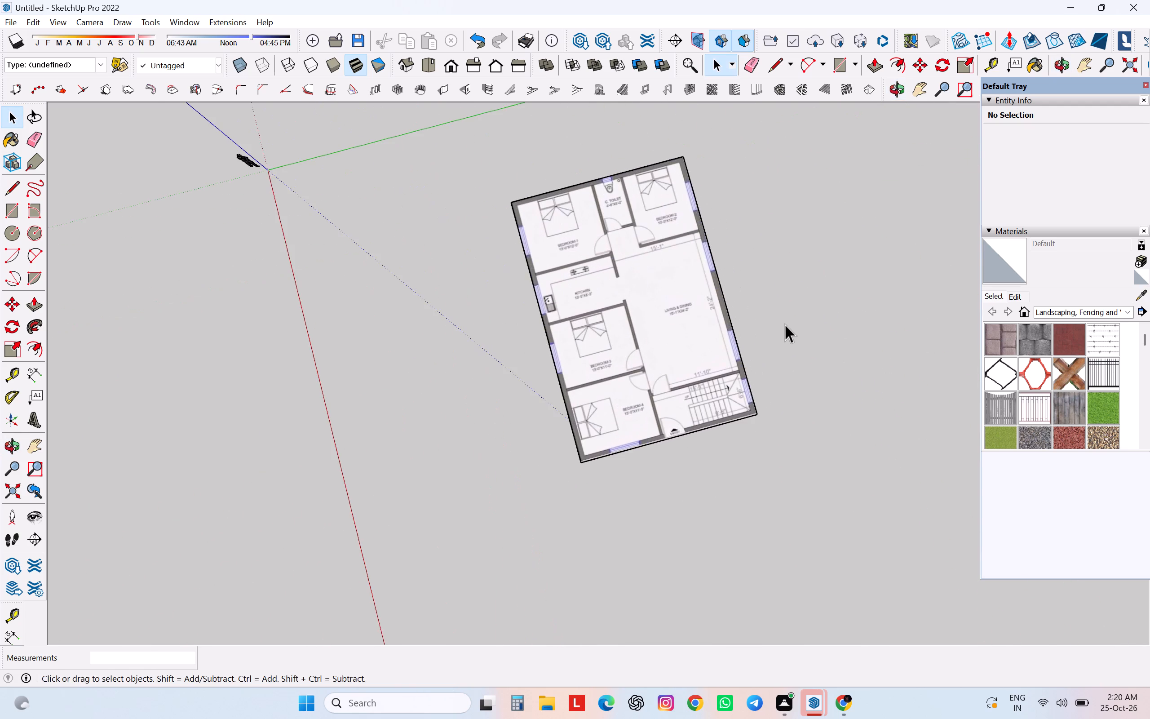
scroll(785, 324, "up", 5)
middle_click_drag(782, 324, 793, 382)
scroll(651, 429, "down", 3)
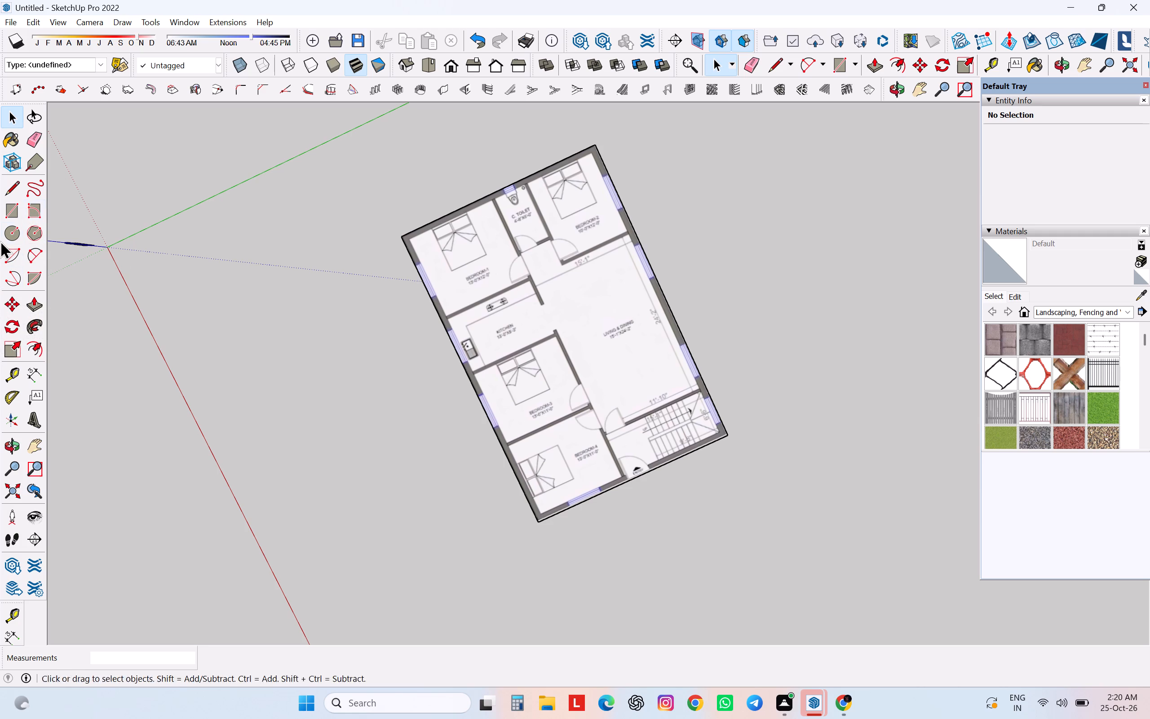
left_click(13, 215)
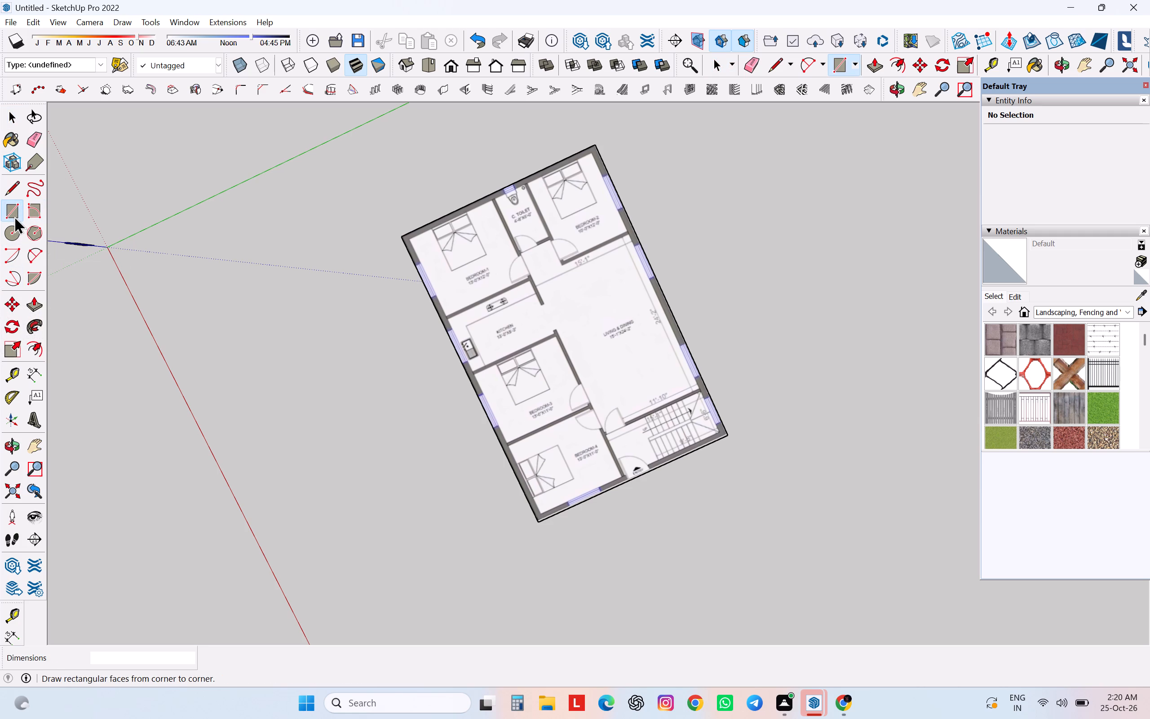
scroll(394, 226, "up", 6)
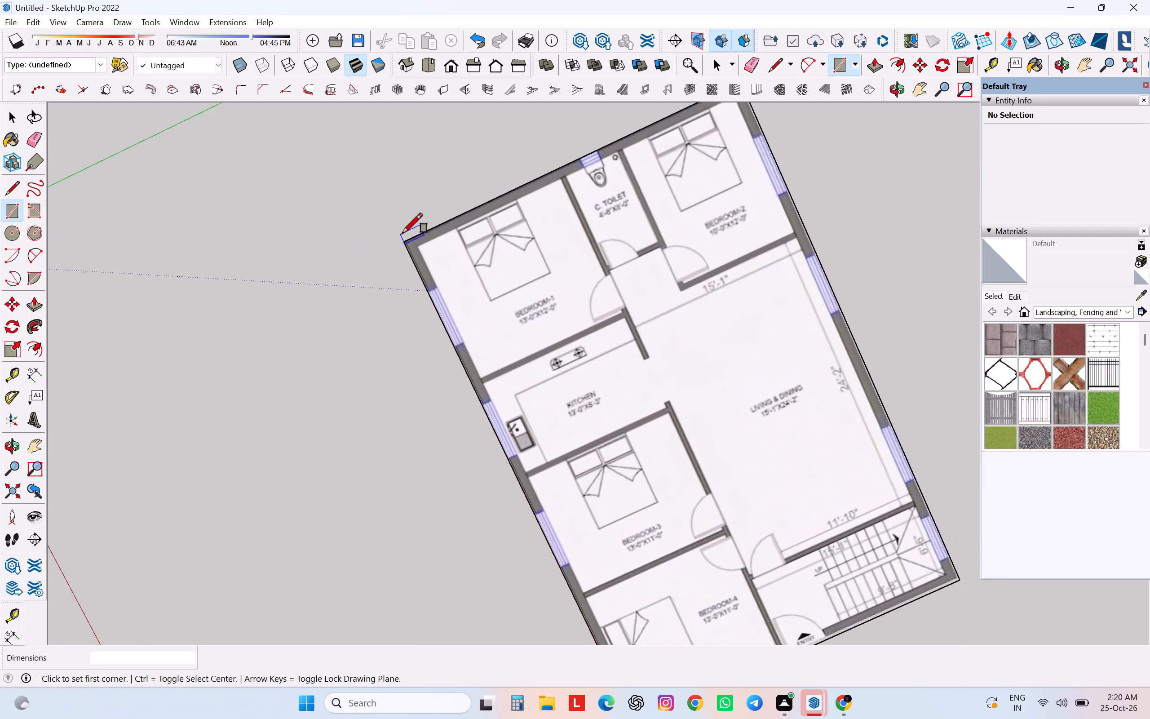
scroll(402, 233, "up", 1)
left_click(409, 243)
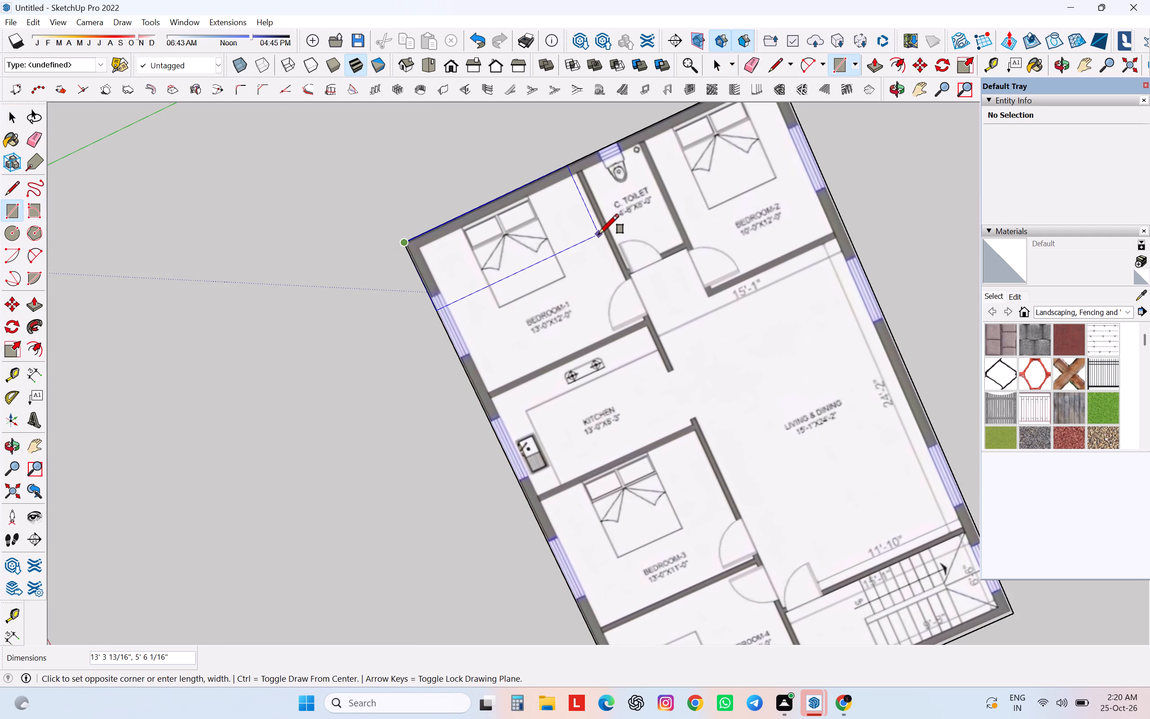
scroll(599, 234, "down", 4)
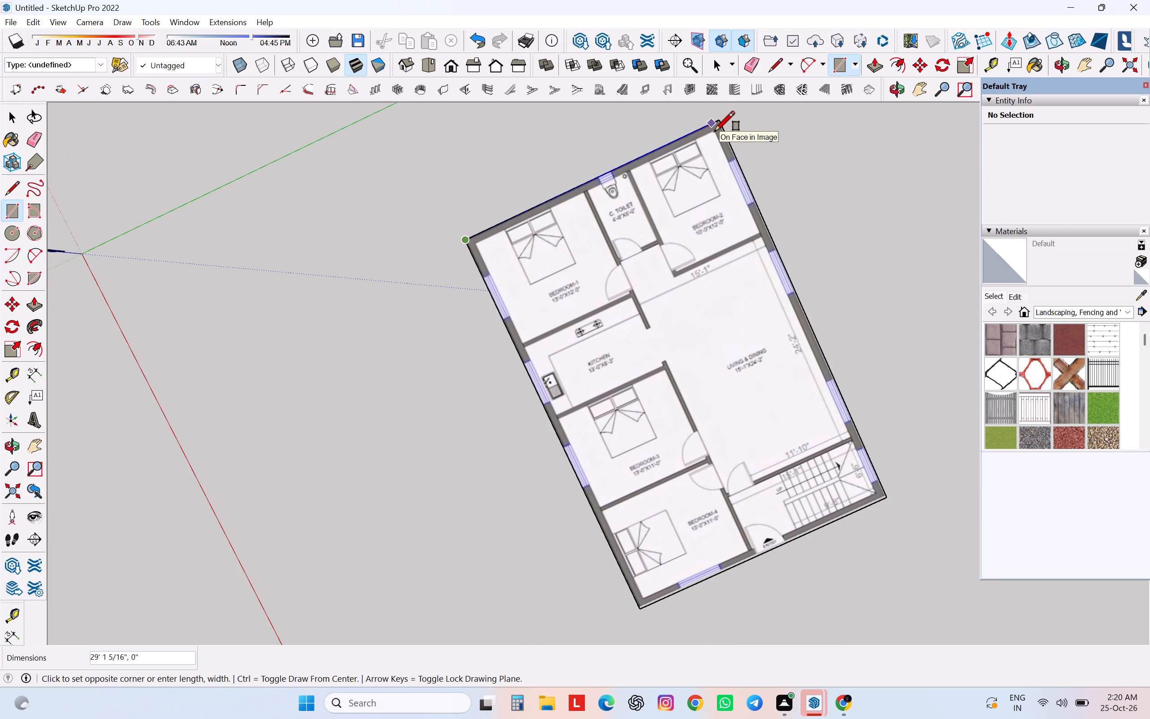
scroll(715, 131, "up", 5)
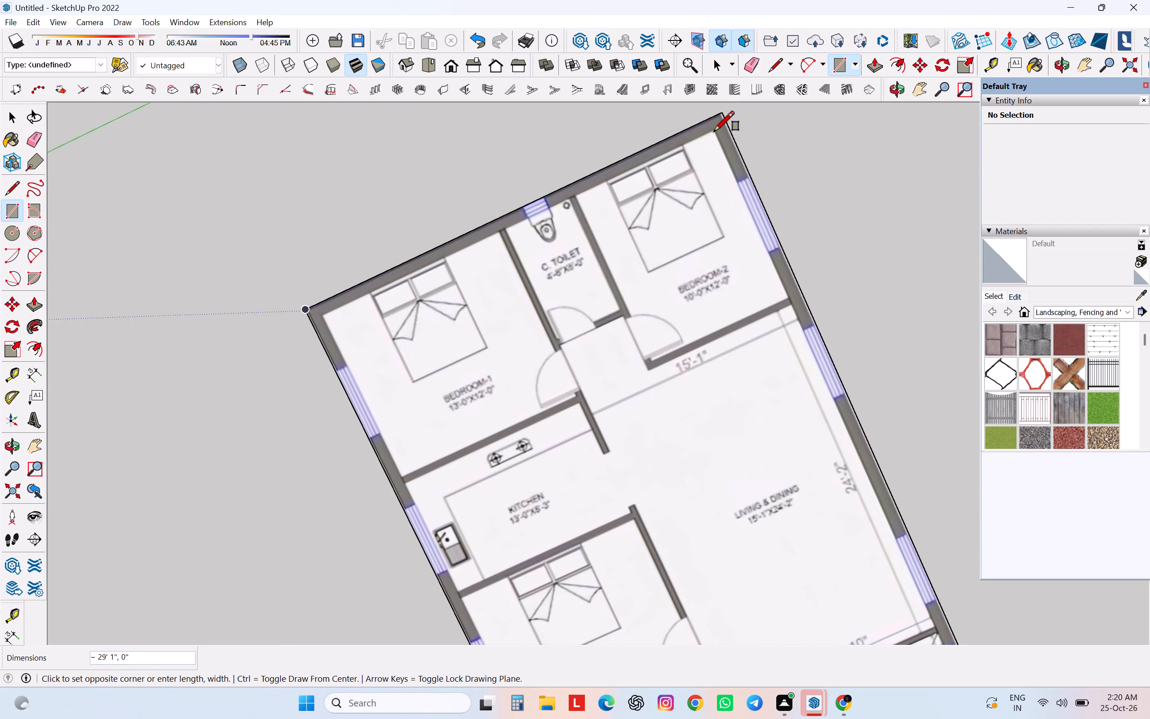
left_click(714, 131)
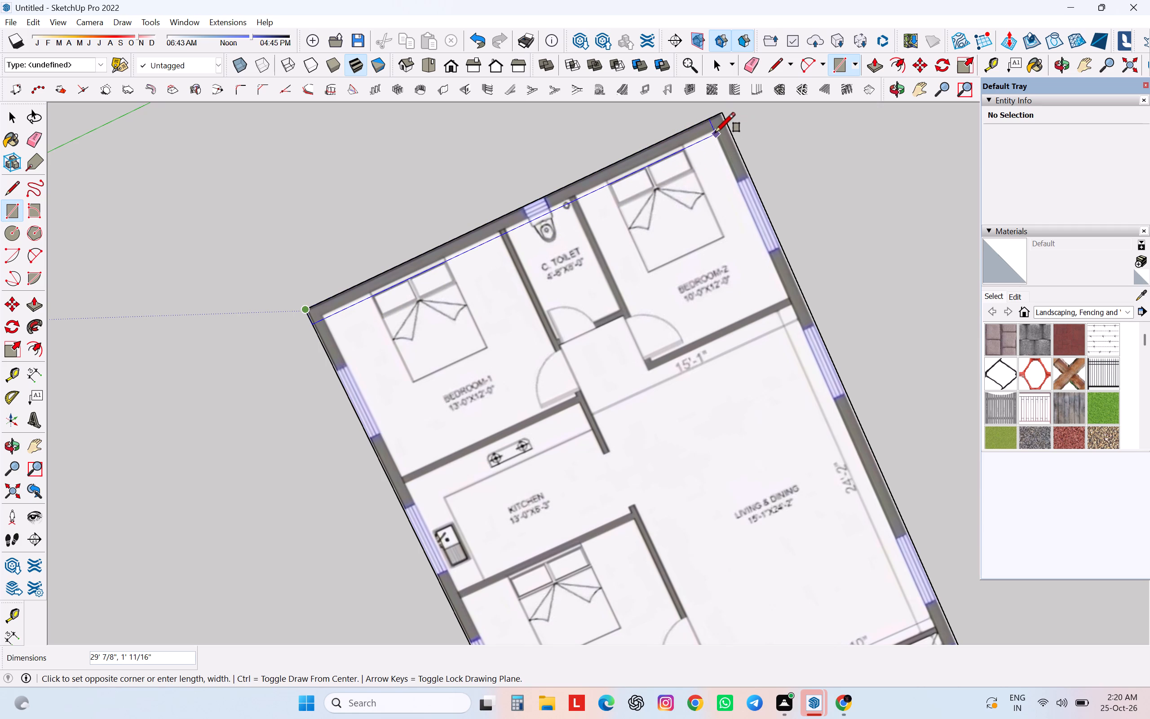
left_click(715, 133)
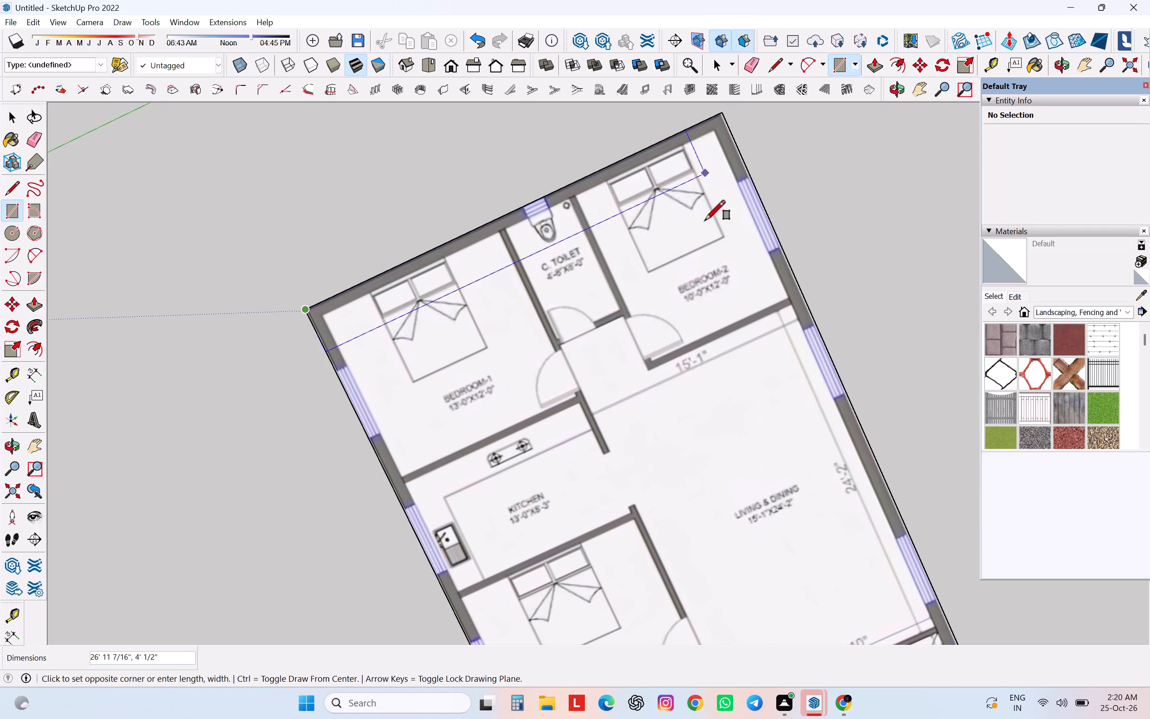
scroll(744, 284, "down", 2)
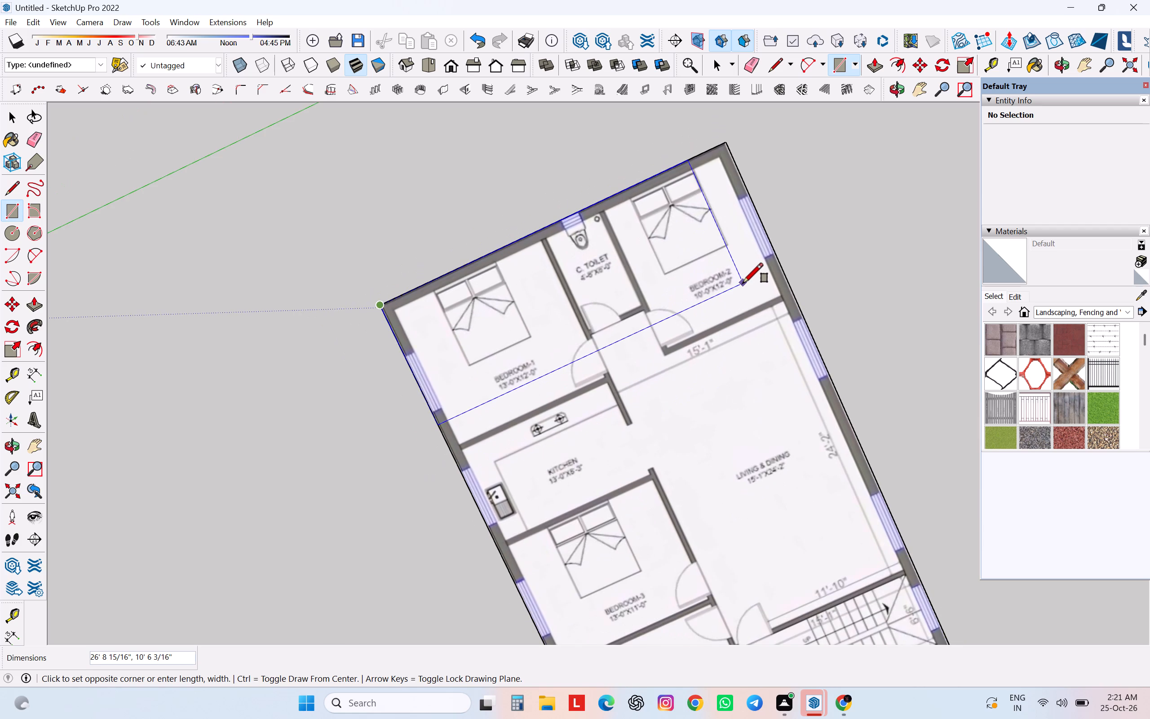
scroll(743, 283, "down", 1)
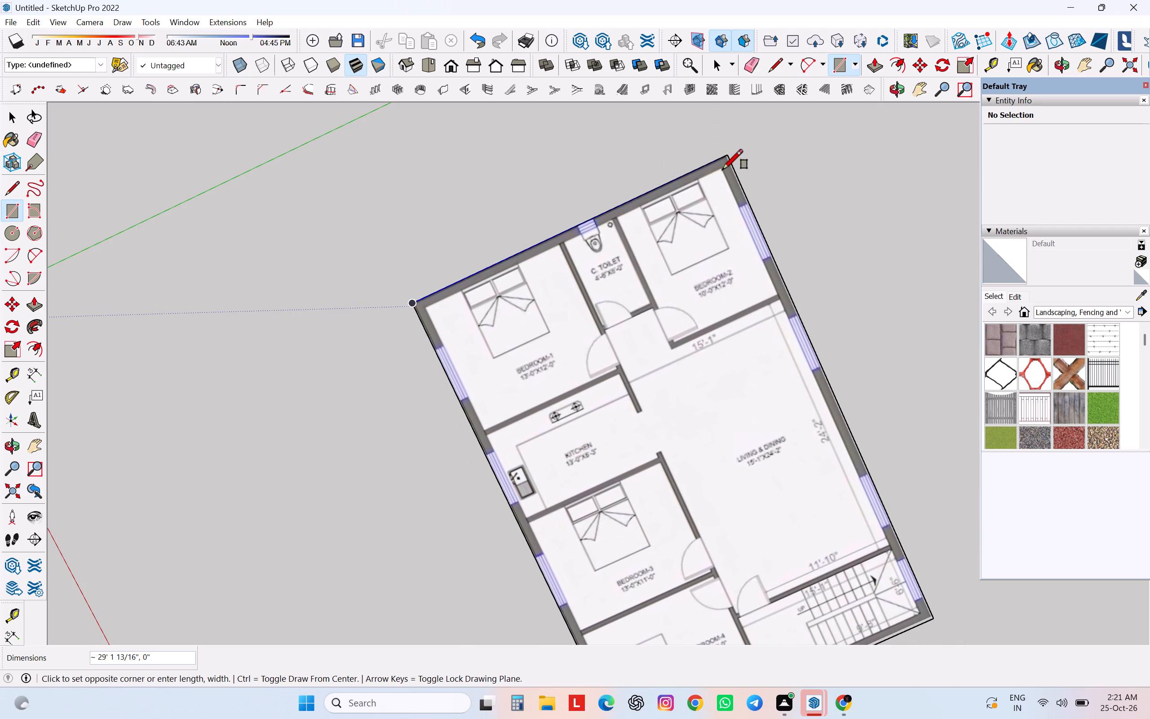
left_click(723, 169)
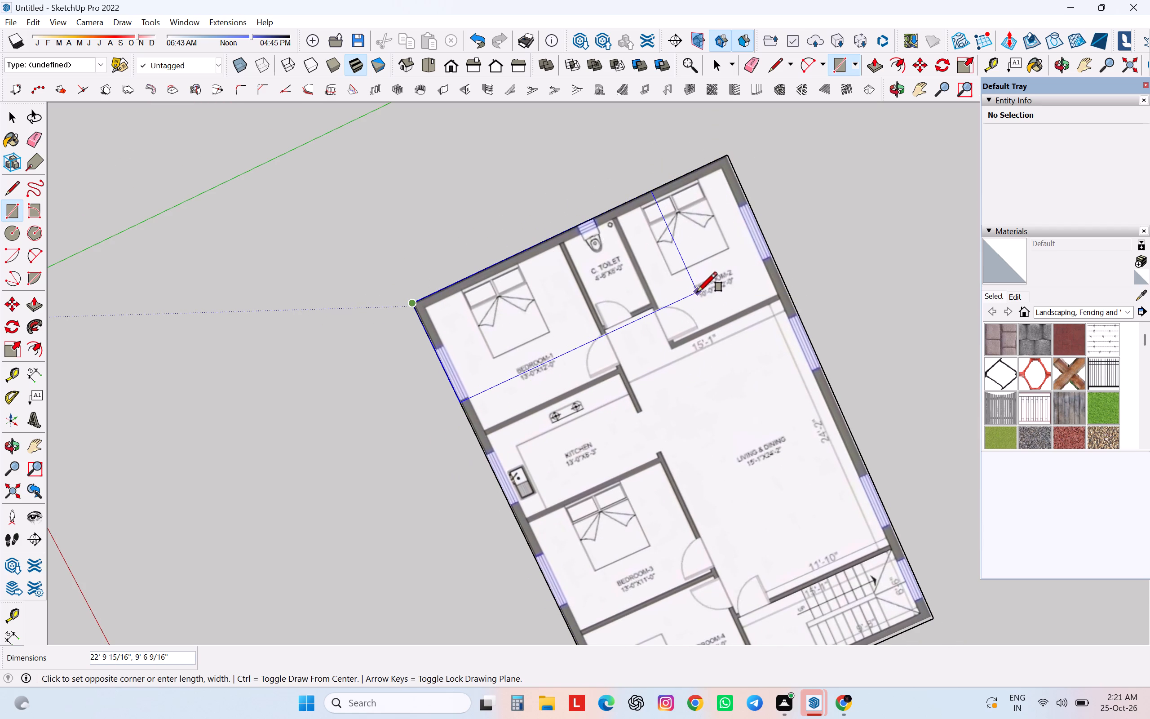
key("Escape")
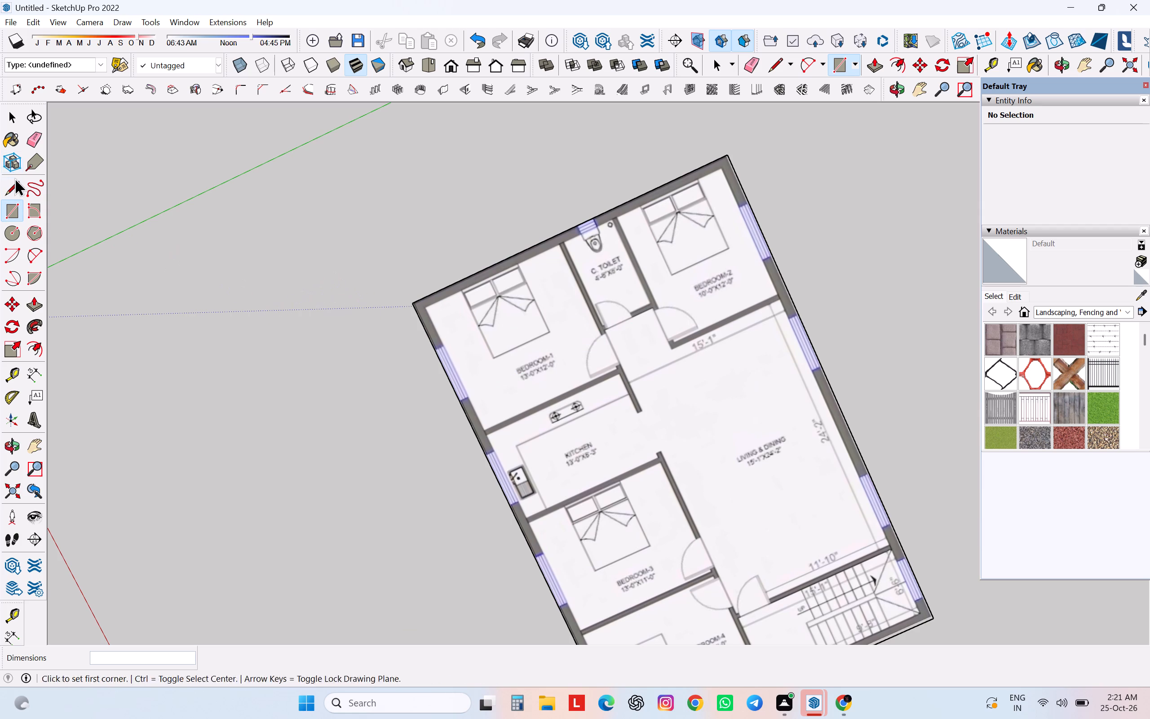
Draw a rectangle 30 ft by about 10 9/16 in over the outer wall behind Bedroom-1, the toilet and Bedroom-2.
left_click(9, 208)
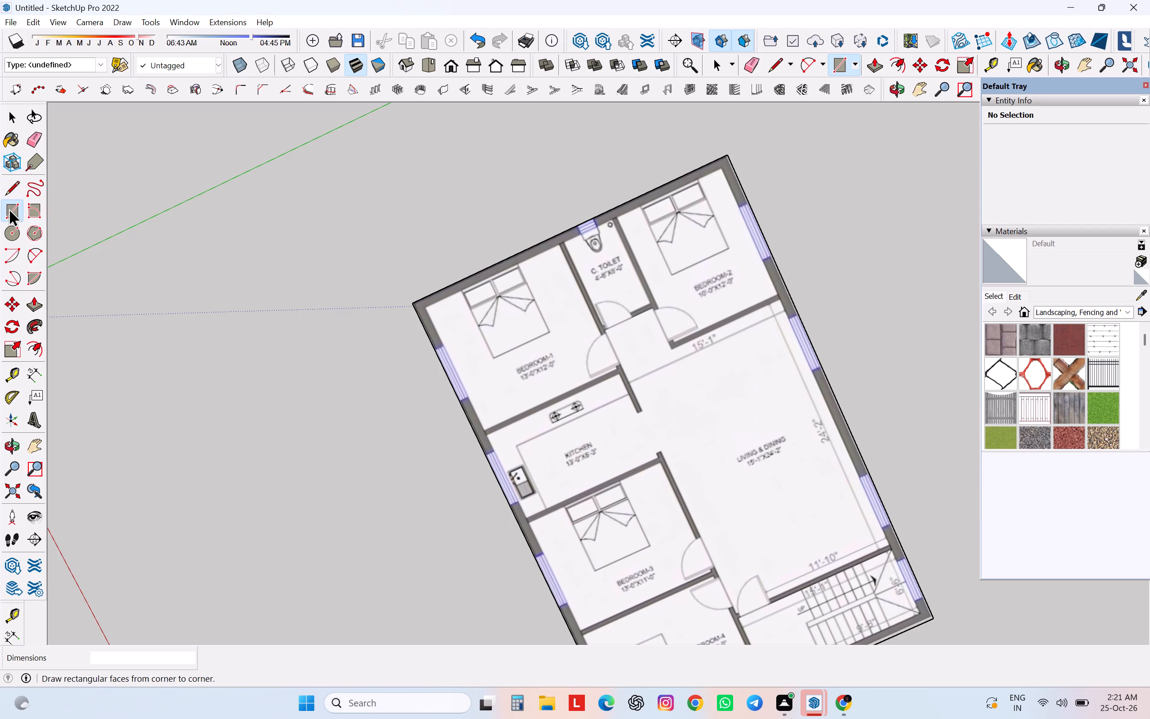
scroll(377, 302, "down", 4)
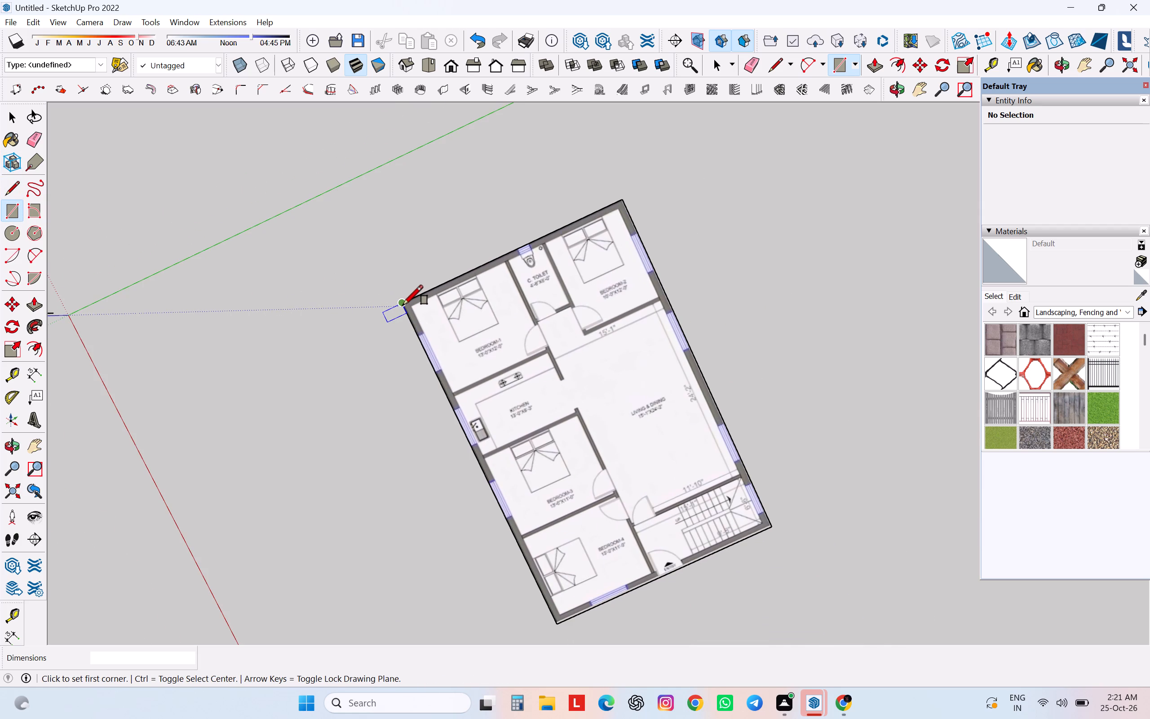
left_click(403, 305)
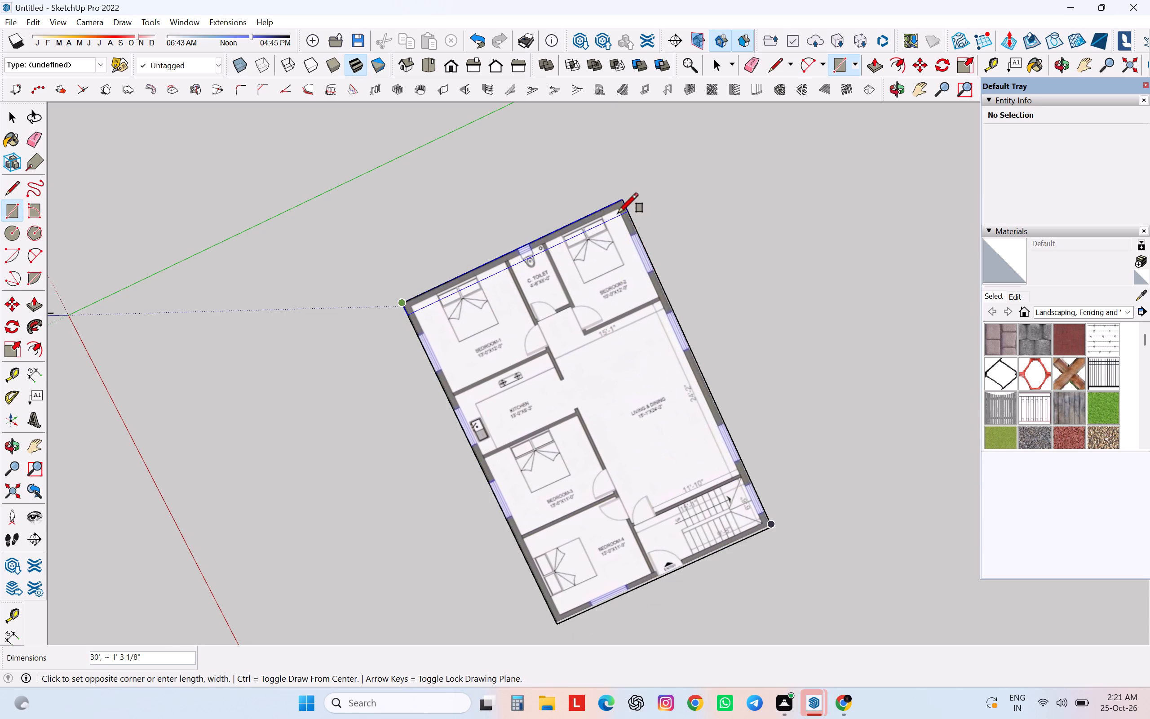
scroll(615, 208, "up", 6)
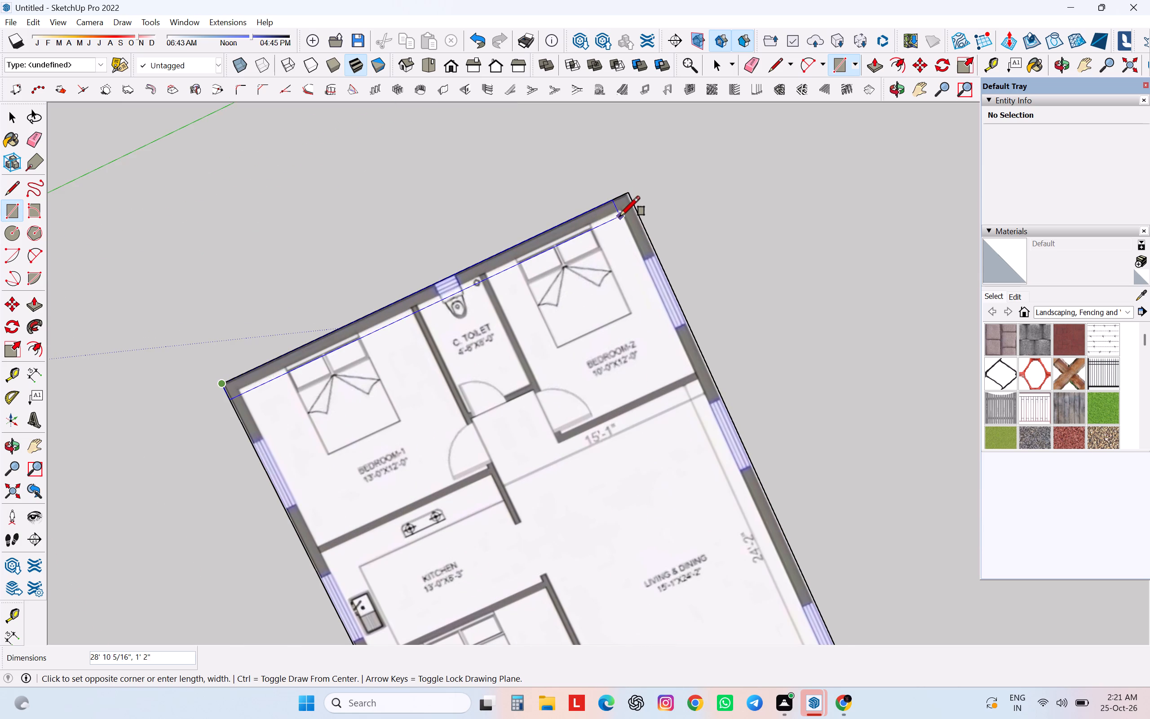
left_click(619, 212)
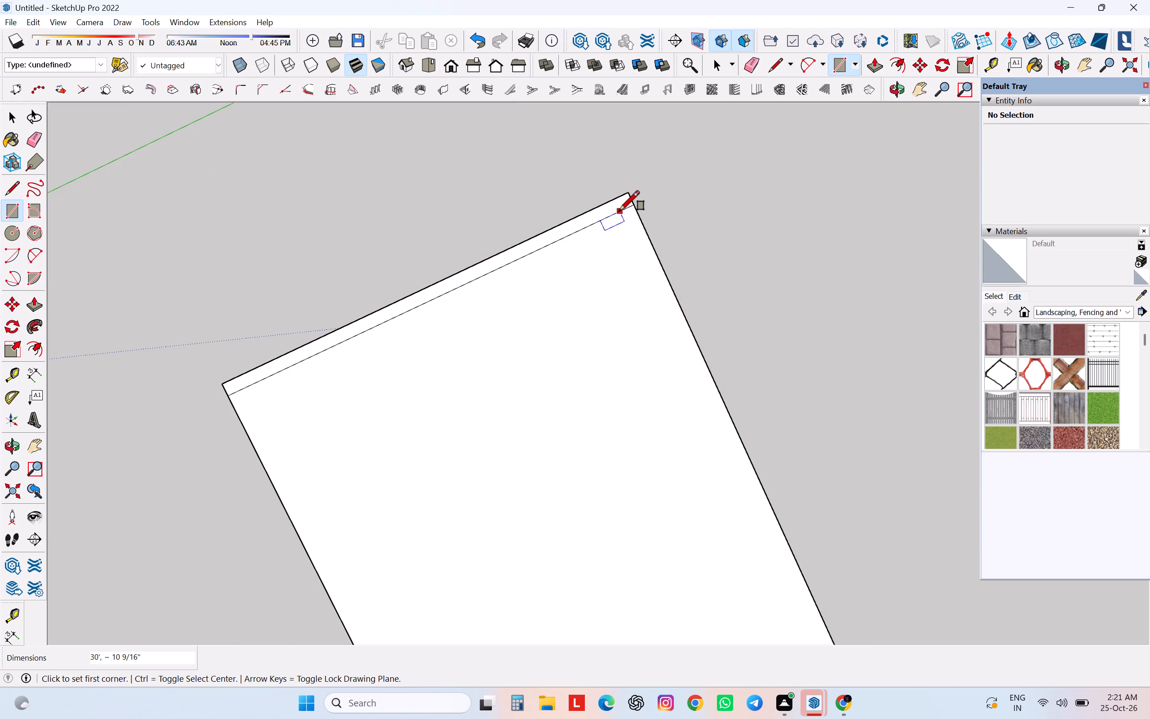
Delete the large face covering the floor plan image, keeping the narrow wall strip.
scroll(647, 175, "down", 10)
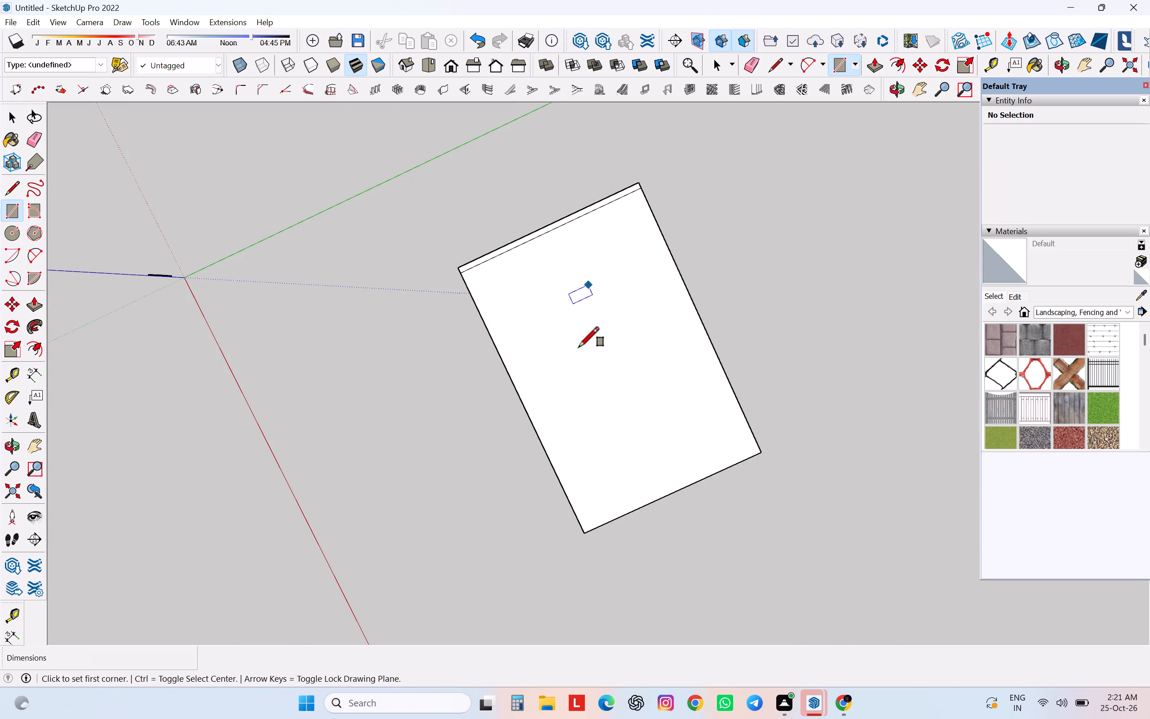
middle_click_drag(559, 424, 637, 197)
middle_click_drag(637, 537, 583, 307)
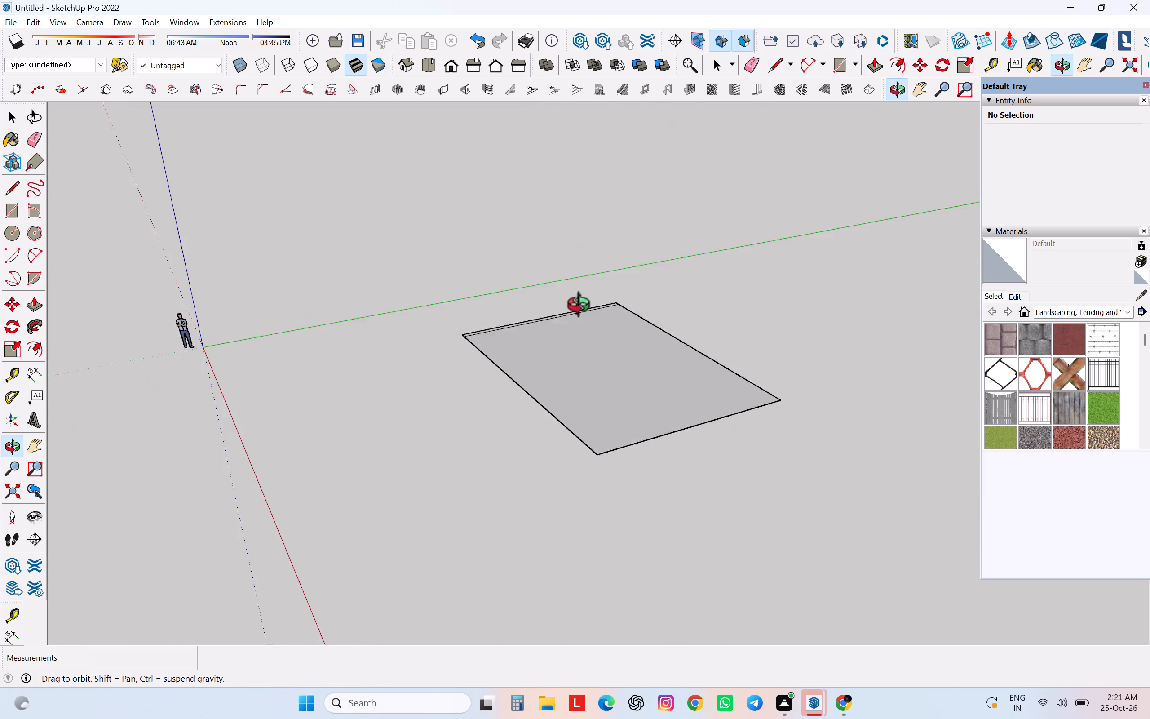
middle_click_drag(583, 307, 505, 109)
scroll(510, 126, "up", 1)
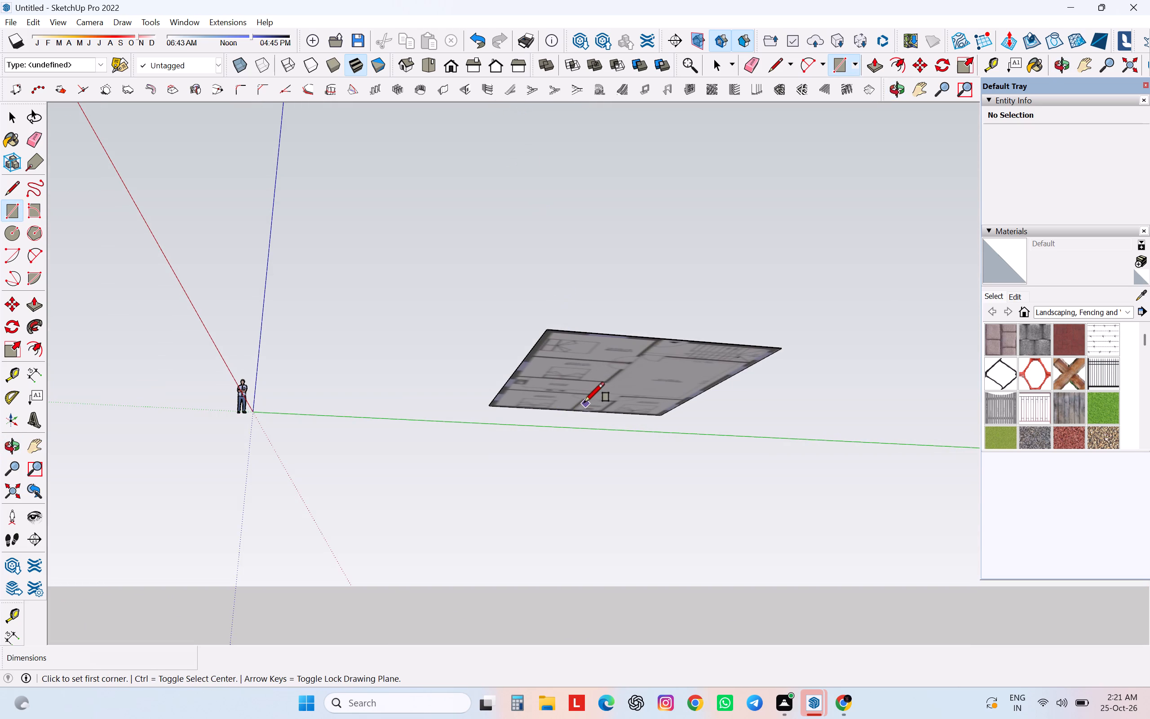
key("space")
left_click(584, 402)
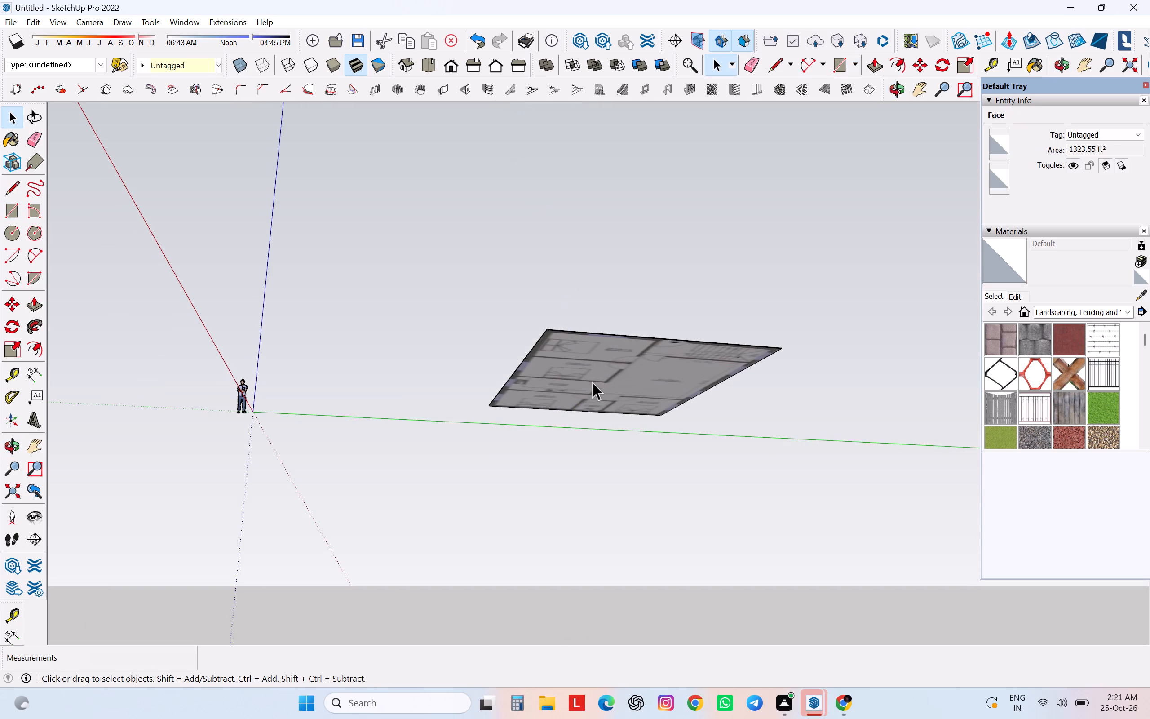
left_click(592, 382)
scroll(592, 382, "down", 1)
middle_click_drag(592, 382, 611, 551)
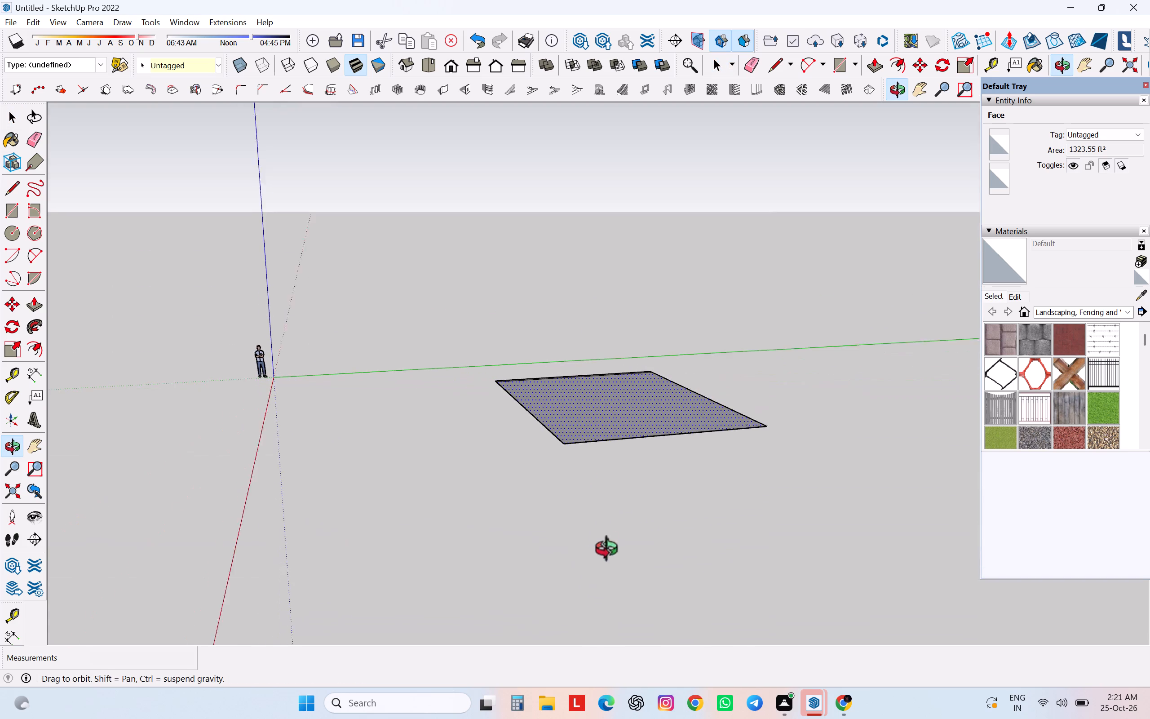
middle_click_drag(611, 551, 611, 554)
scroll(595, 447, "up", 1)
middle_click_drag(593, 431, 593, 432)
scroll(593, 431, "down", 1)
middle_click_drag(593, 432, 616, 626)
scroll(616, 626, "up", 1)
key("Delete")
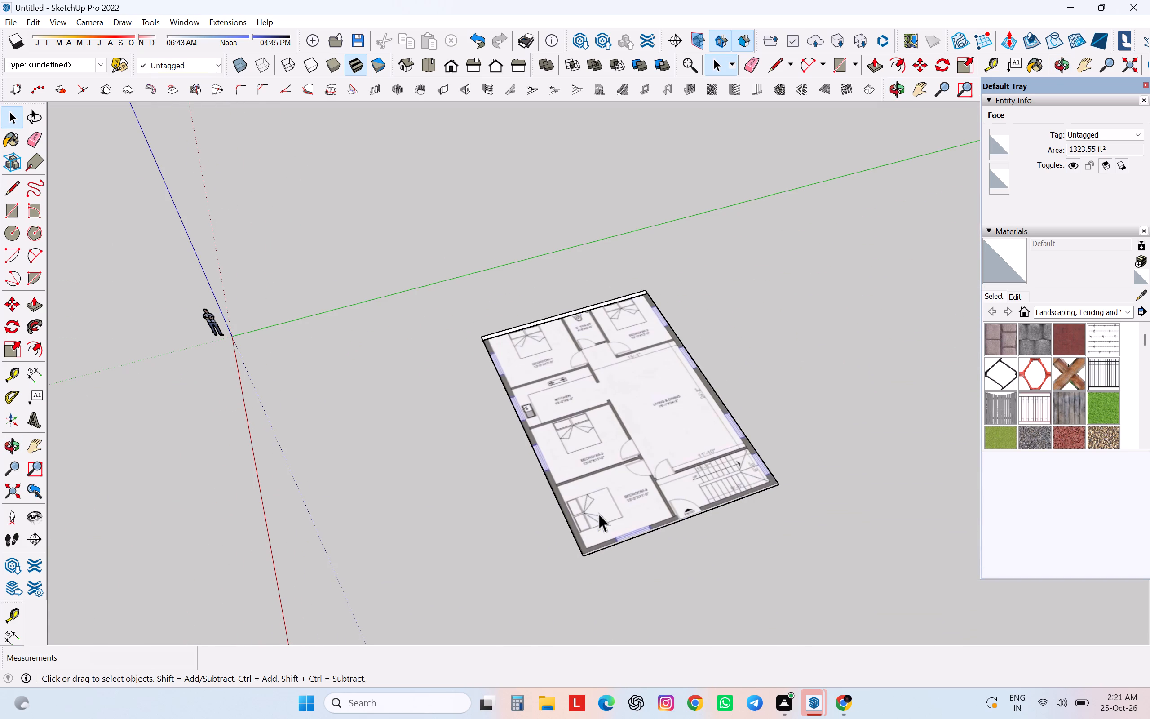
Delete the reference outline's three remaining edges along the entrance side, the Bedroom-3 and Bedroom-4 side, and the living room side.
scroll(592, 532, "down", 1)
middle_click_drag(594, 533, 596, 533)
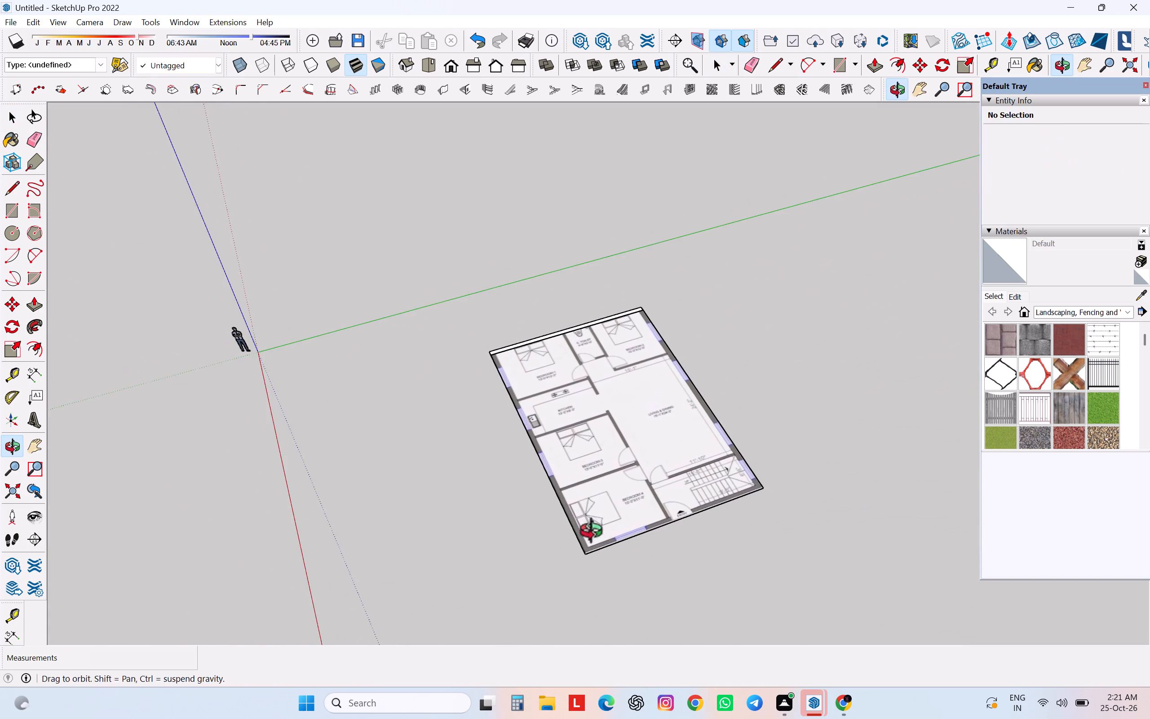
middle_click_drag(596, 533, 557, 609)
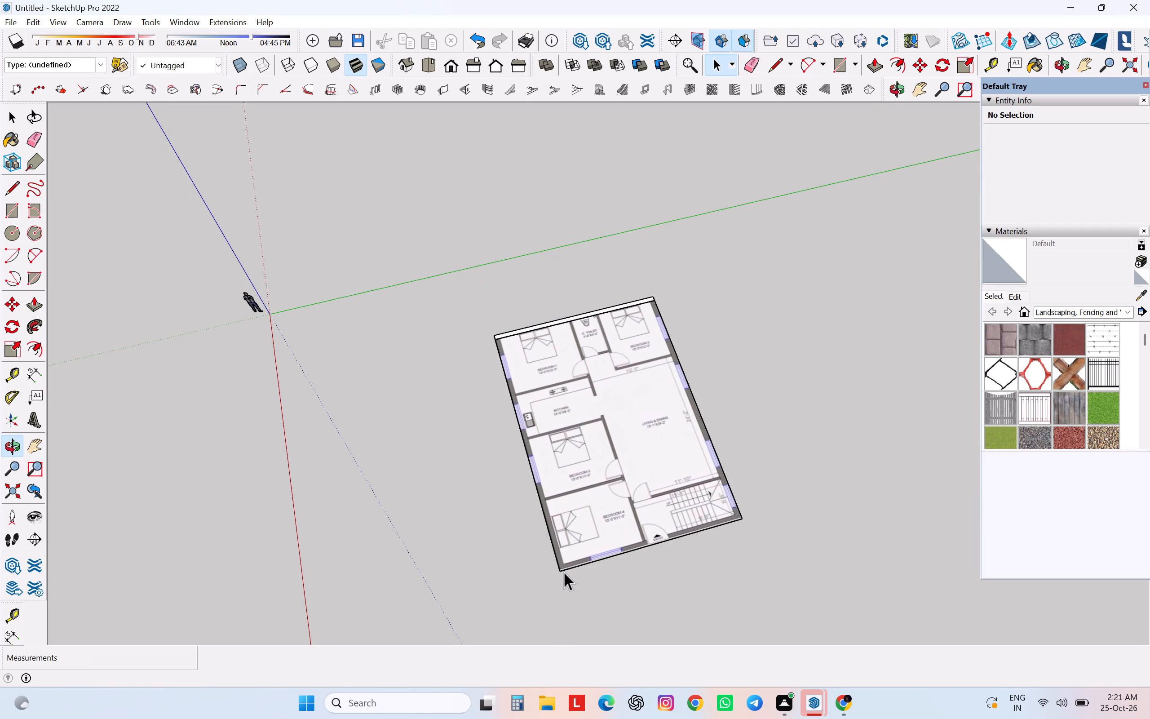
left_click(566, 570)
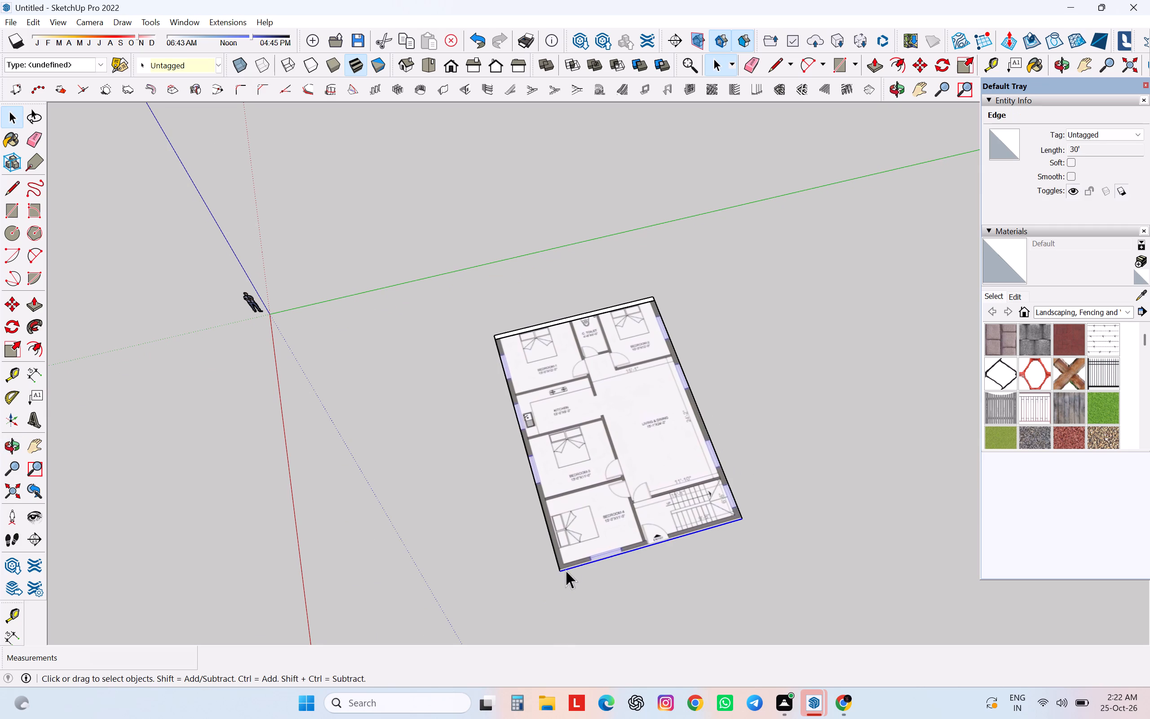
key("Delete")
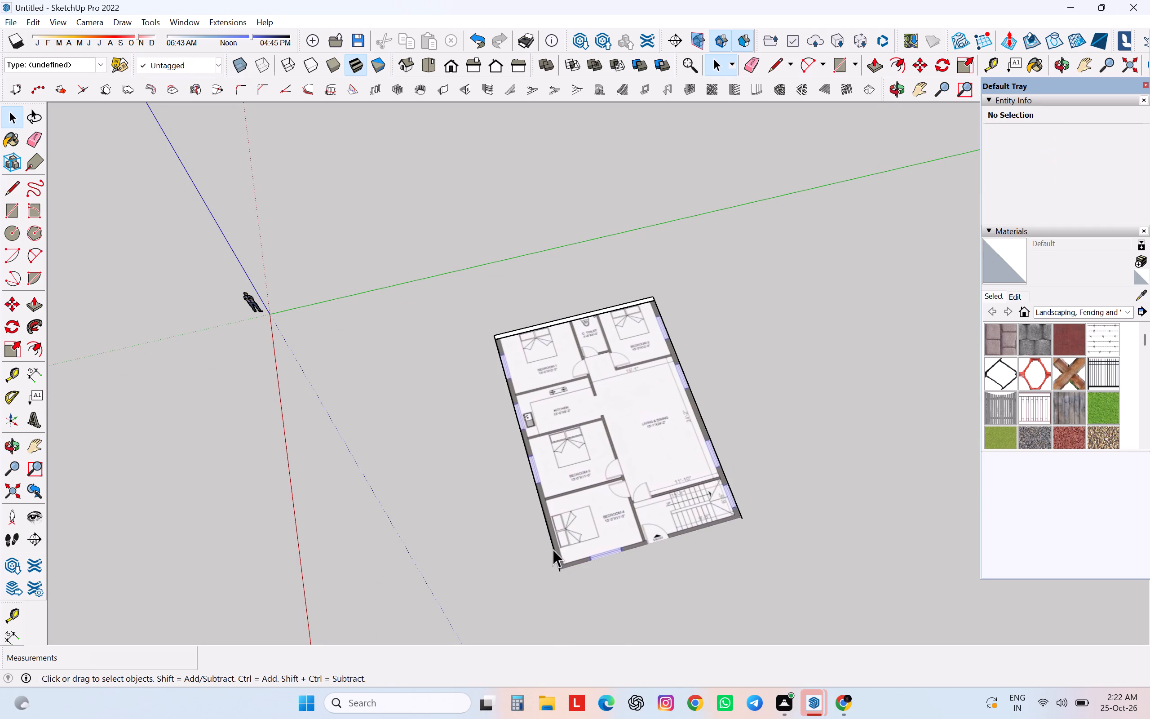
left_click(553, 549)
key("Delete")
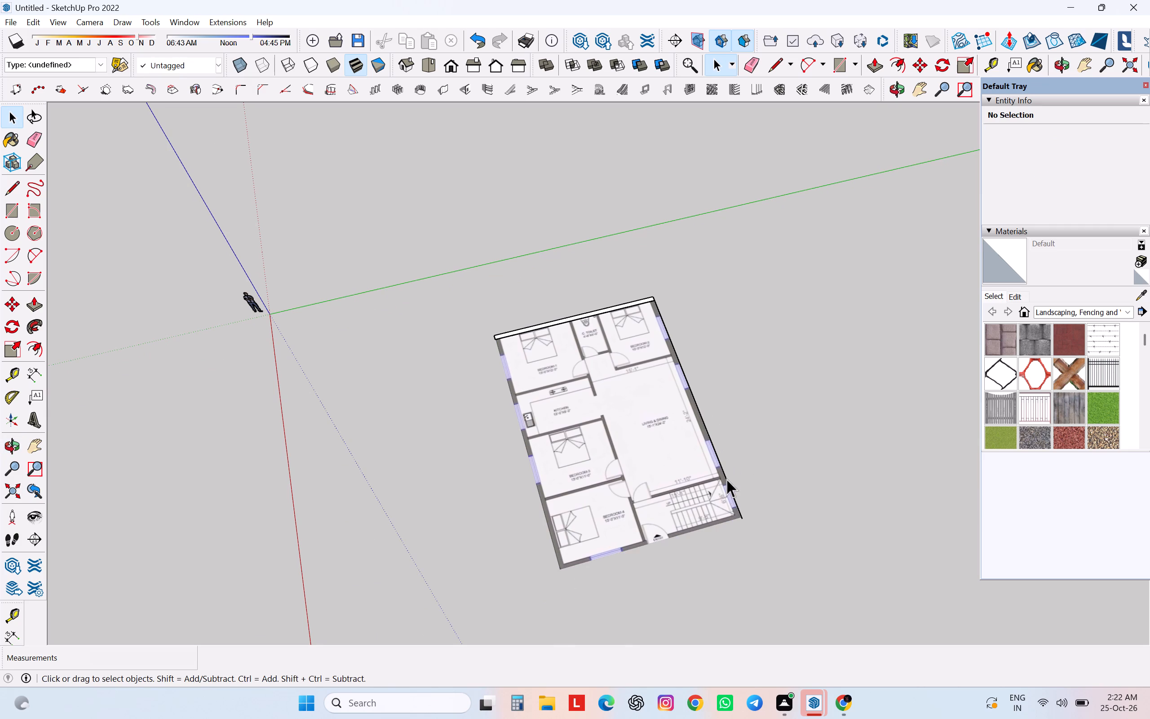
left_click(726, 479)
key("Delete")
Examine the traced wall strip's face and how it fits the outer wall behind Bedroom-1, the toilet and Bedroom-2.
middle_click_drag(575, 308, 594, 376)
scroll(575, 308, "up", 1)
scroll(592, 368, "down", 1)
middle_click_drag(594, 376, 668, 652)
scroll(586, 405, "up", 8)
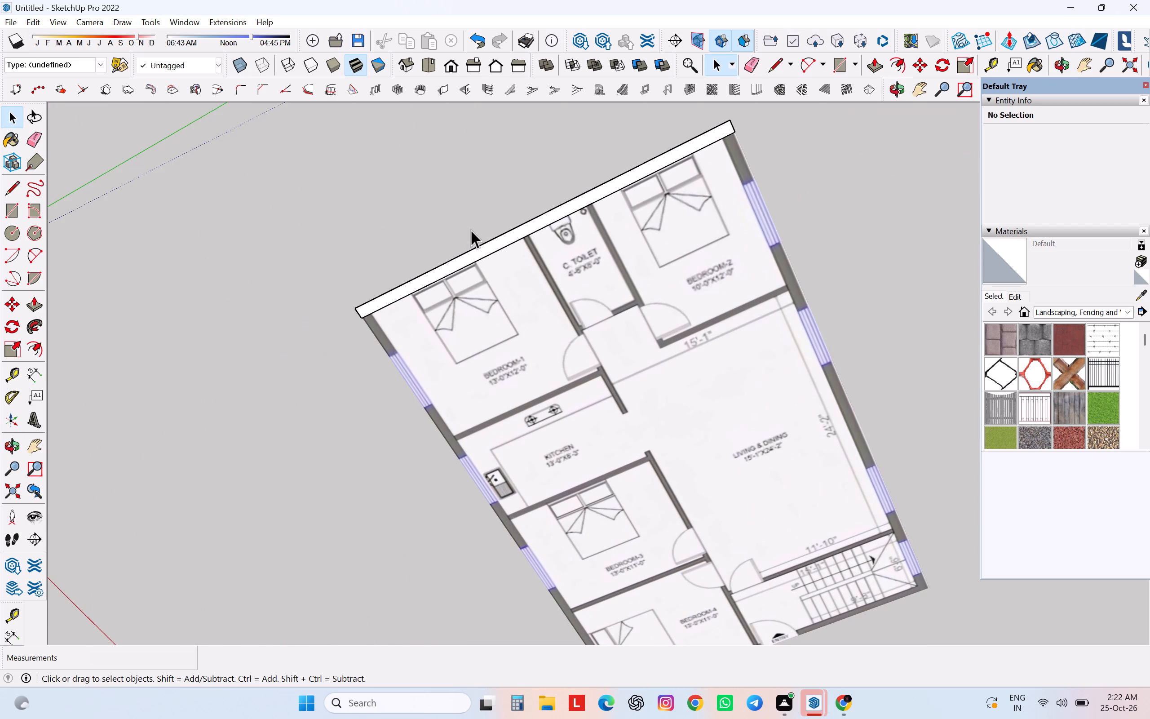
left_click(476, 253)
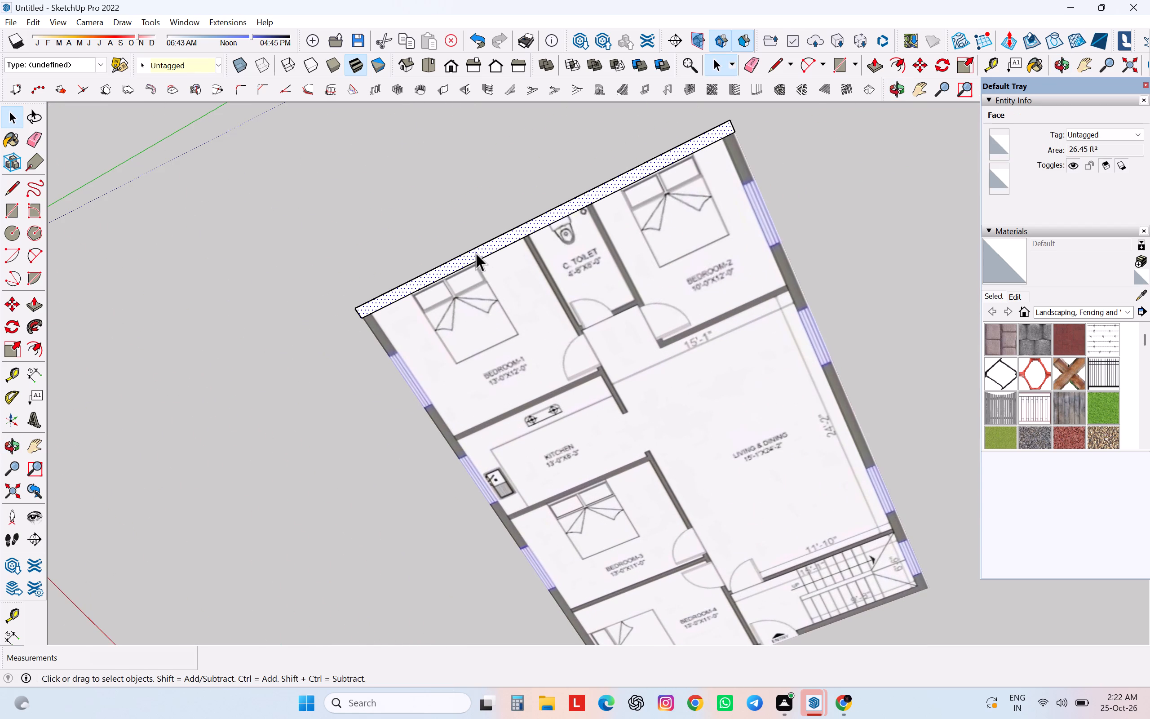
key("Escape")
Draw a rectangle about 43 ft 1 9/16 in by 10 7/8 in over the outer wall along Bedroom-2, the living room and the stairs.
middle_click_drag(568, 302, 513, 259)
scroll(513, 259, "up", 1)
scroll(513, 259, "down", 5)
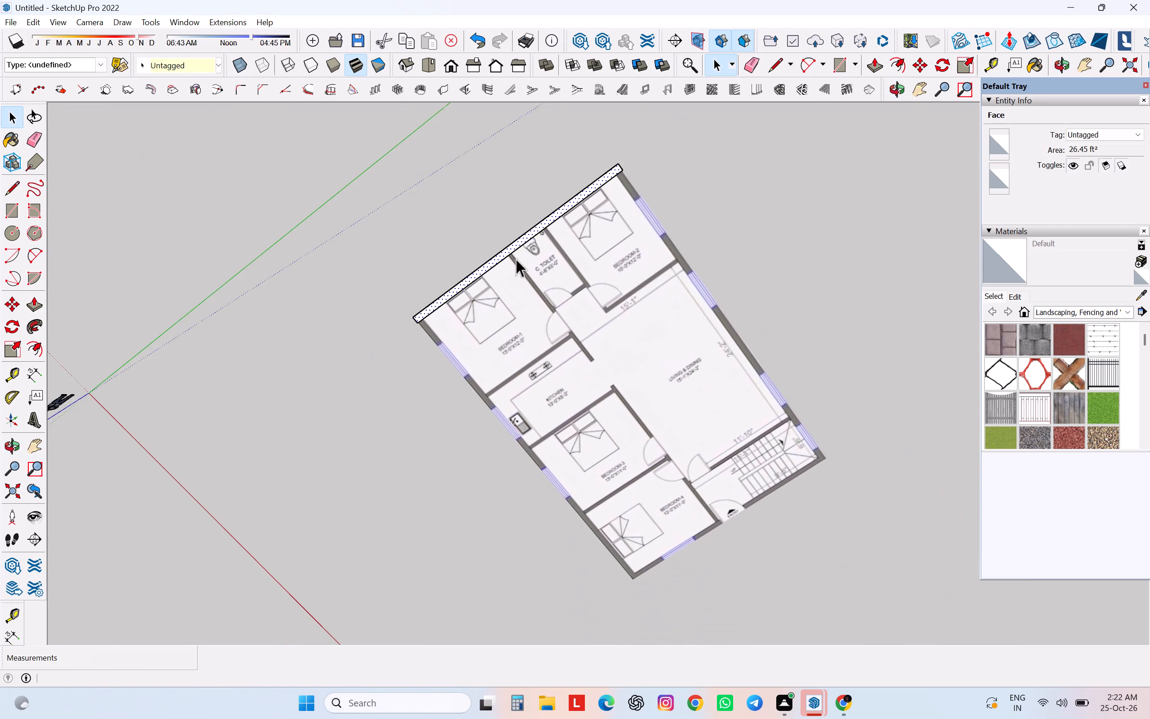
scroll(516, 258, "down", 1)
middle_click_drag(739, 533, 487, 307)
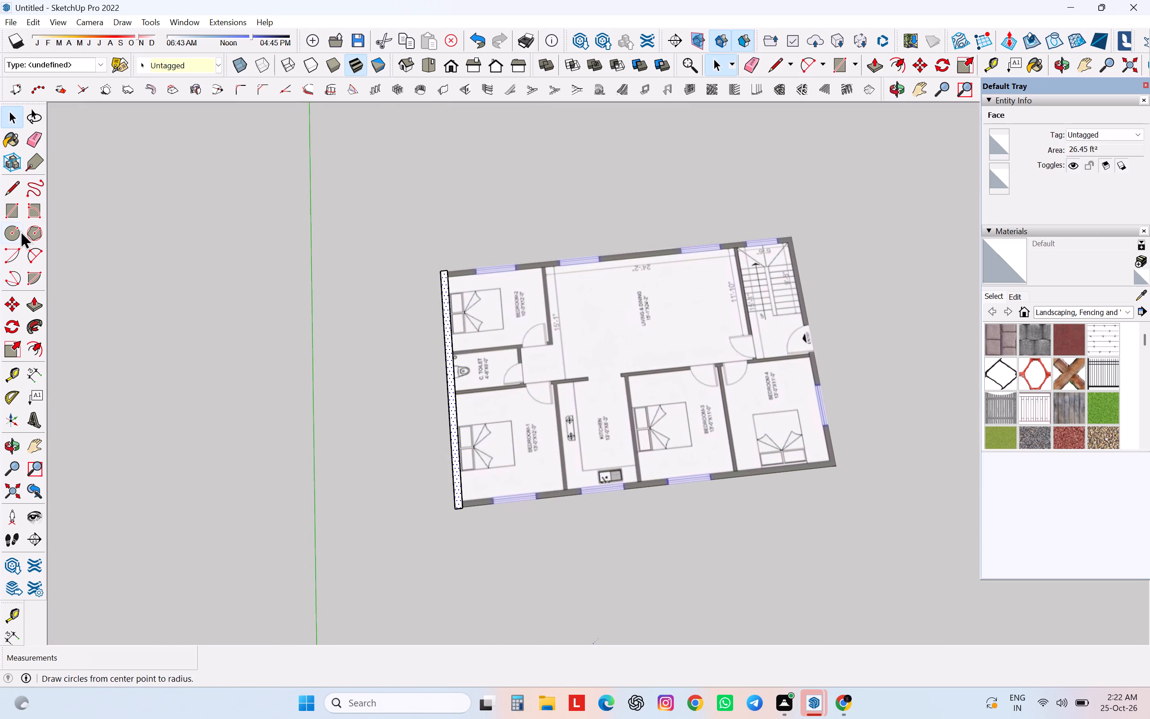
left_click(16, 212)
scroll(458, 272, "up", 3)
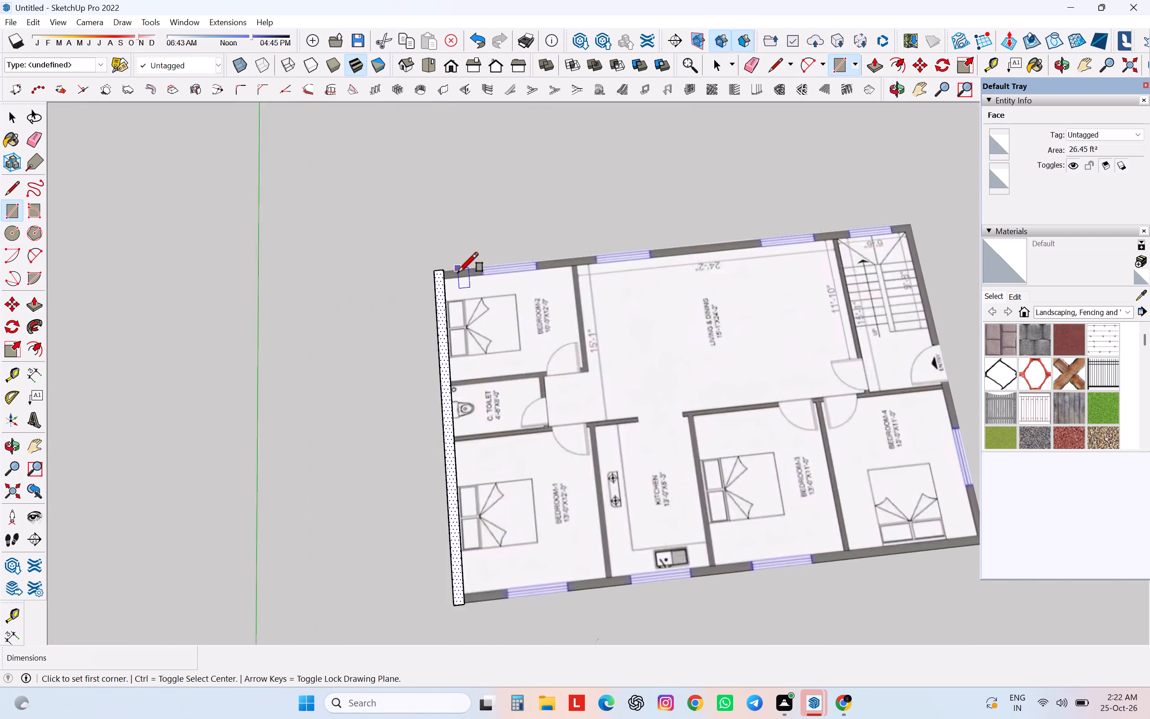
scroll(458, 272, "up", 2)
left_click(441, 271)
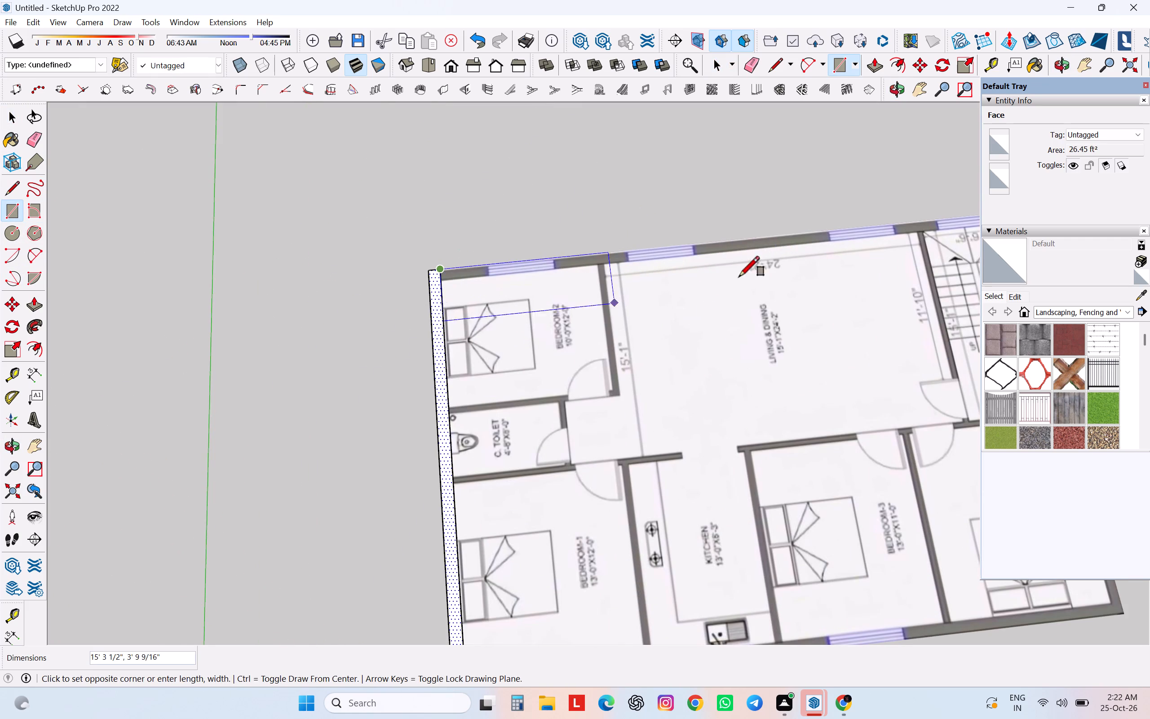
scroll(752, 275, "down", 6)
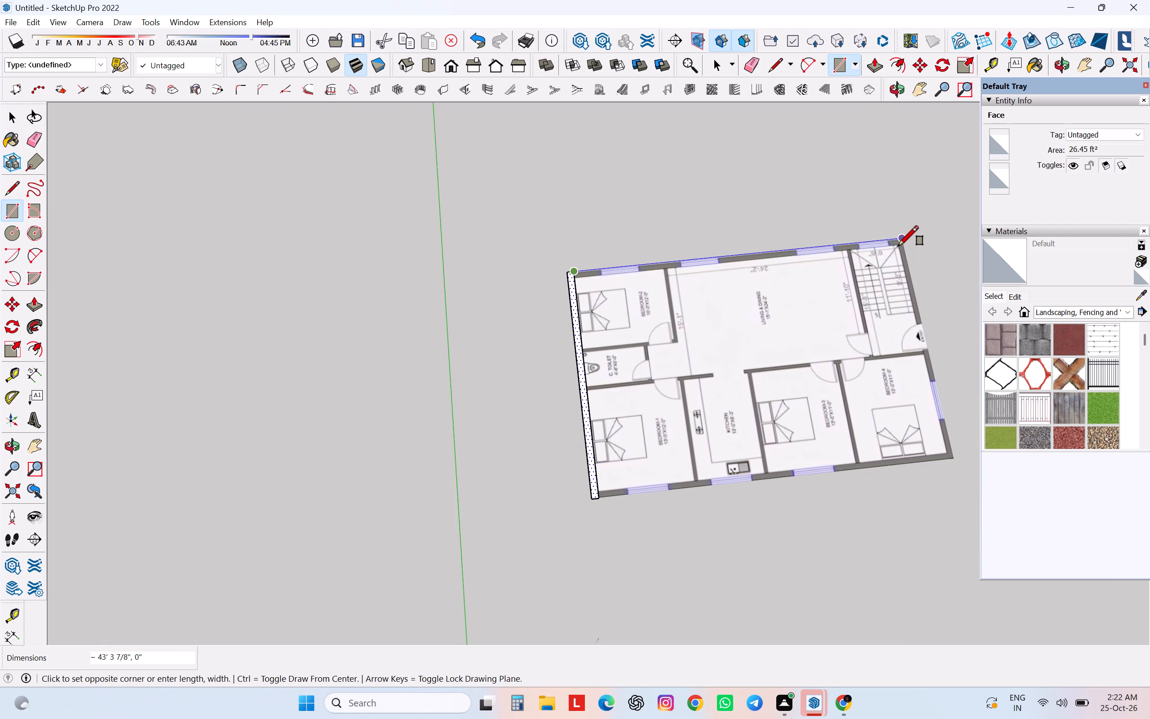
scroll(893, 243, "up", 17)
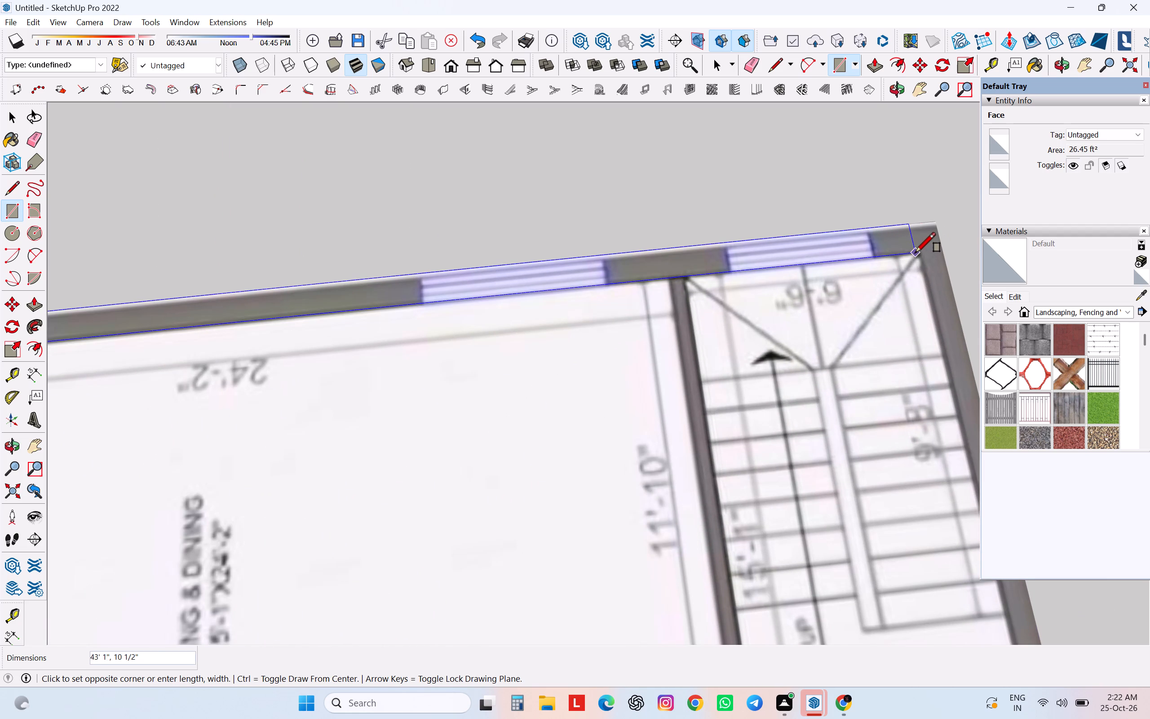
left_click(917, 253)
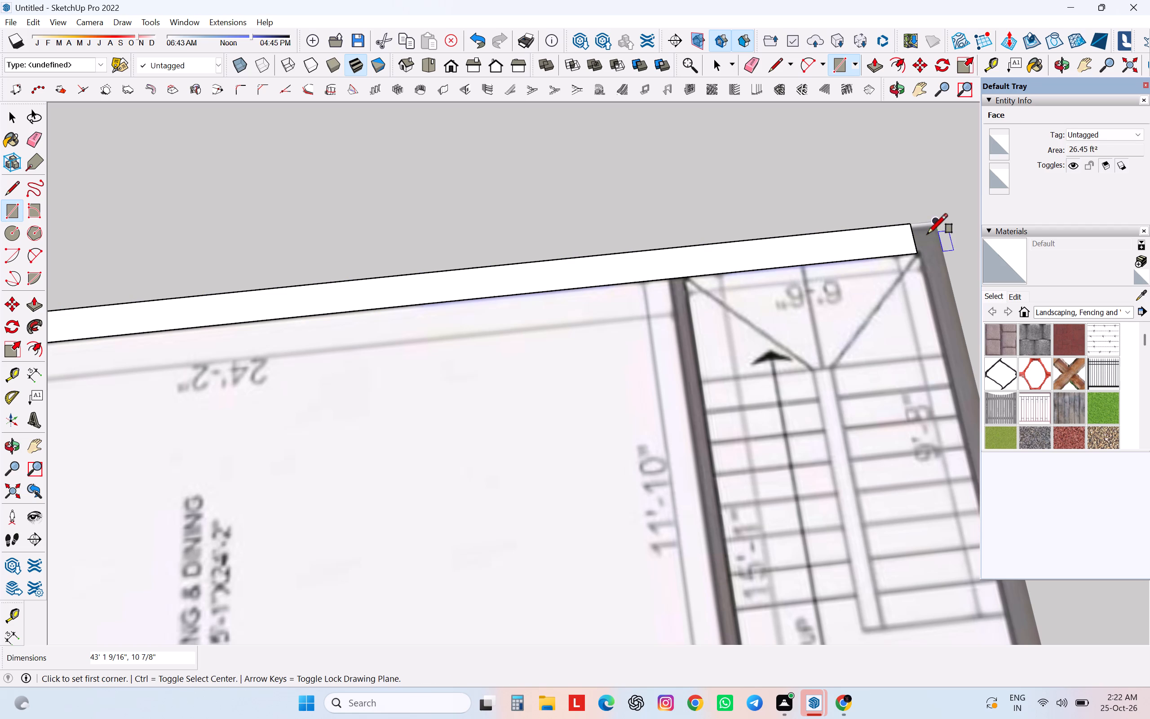
Draw a rectangle about 29 ft 2 9/16 in by 8 3/16 in over the entrance-side outer wall, from the stairs to Bedroom-4.
left_click(933, 224)
scroll(928, 221, "down", 2)
scroll(927, 221, "up", 1)
scroll(926, 220, "down", 15)
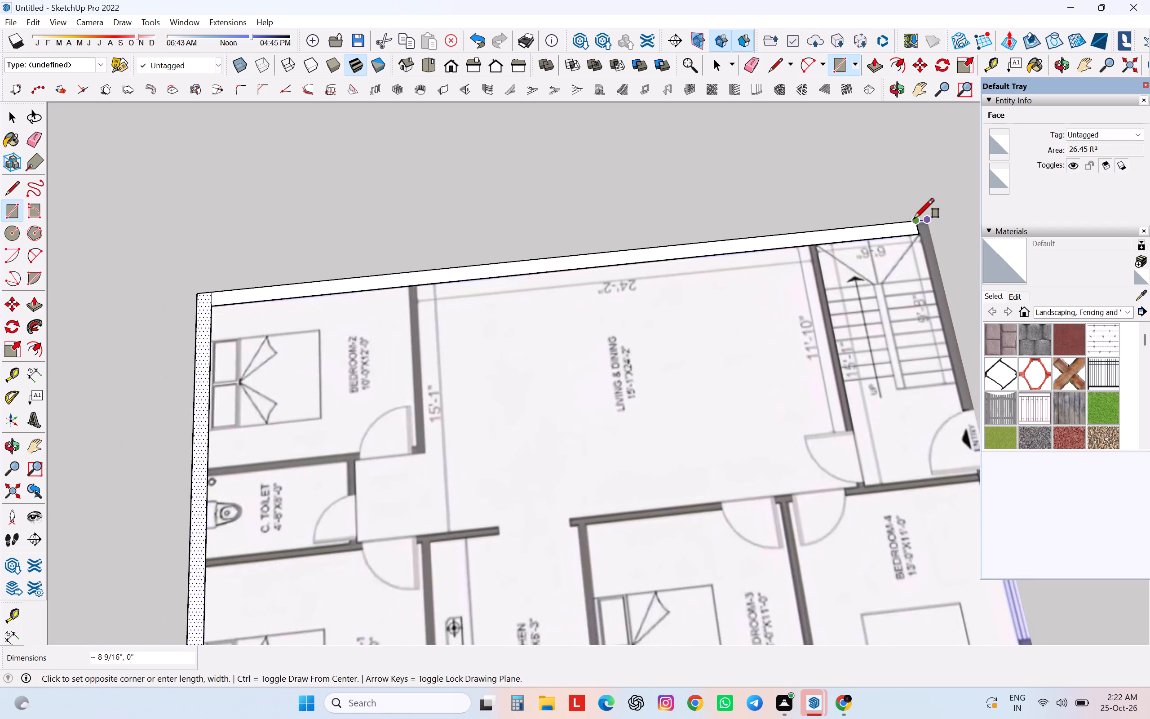
scroll(914, 218, "down", 15)
scroll(980, 395, "down", 1)
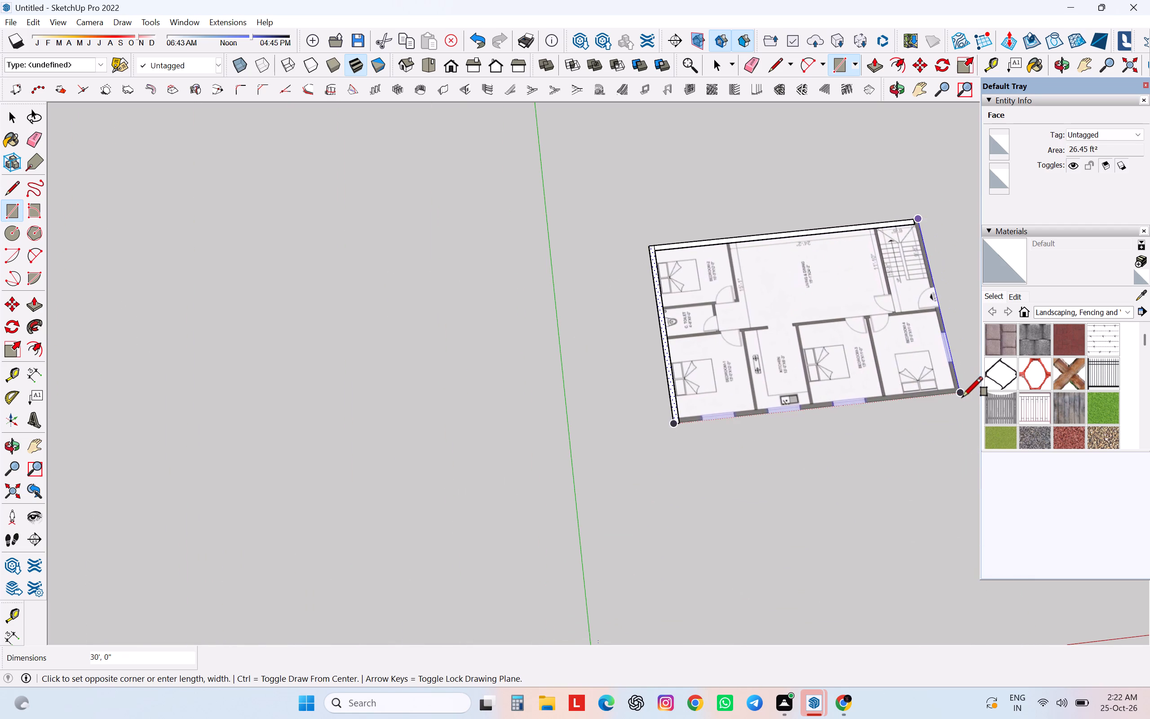
scroll(960, 395, "up", 8)
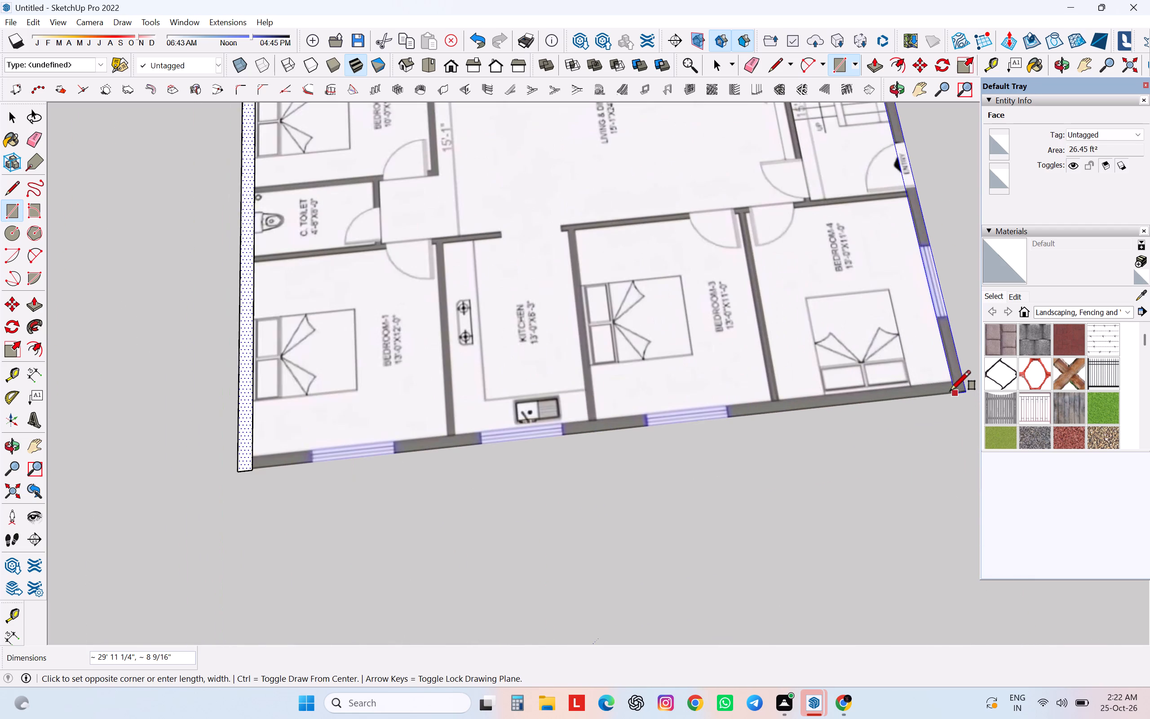
scroll(951, 391, "up", 8)
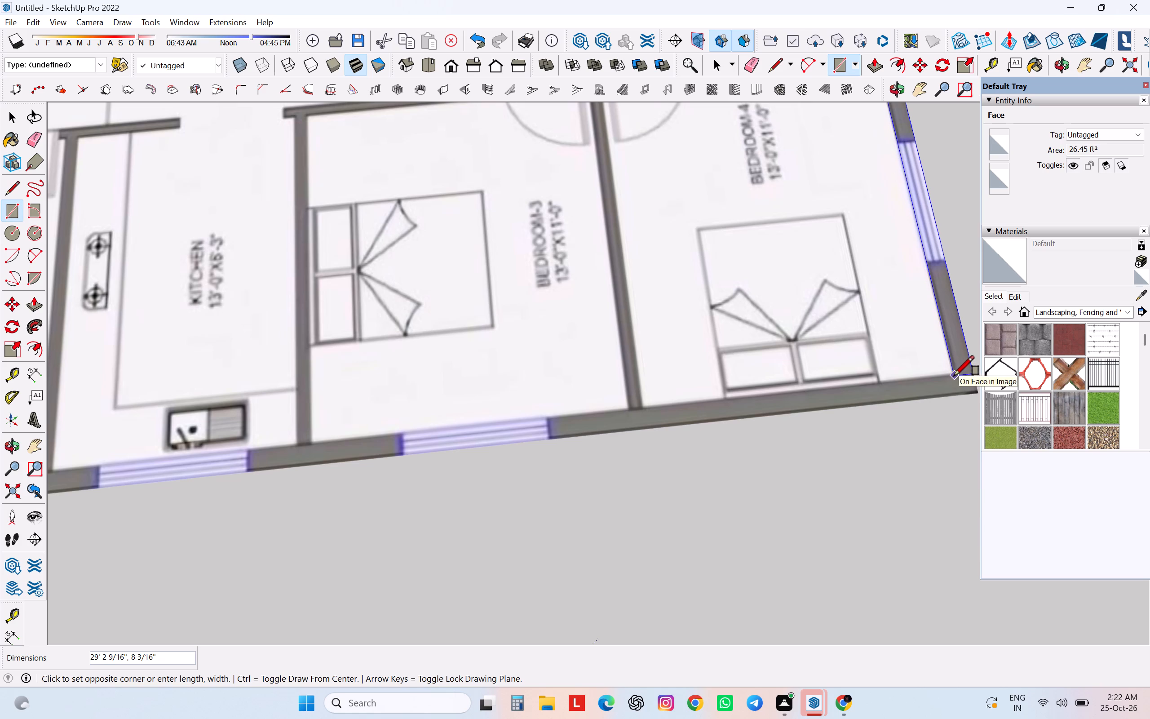
left_click(954, 376)
Draw a rectangle about 43 ft 10 1/8 in by 8 11/16 in over the outer wall along Bedroom-4, Bedroom-3, the kitchen and Bedroom-1.
scroll(954, 376, "down", 5)
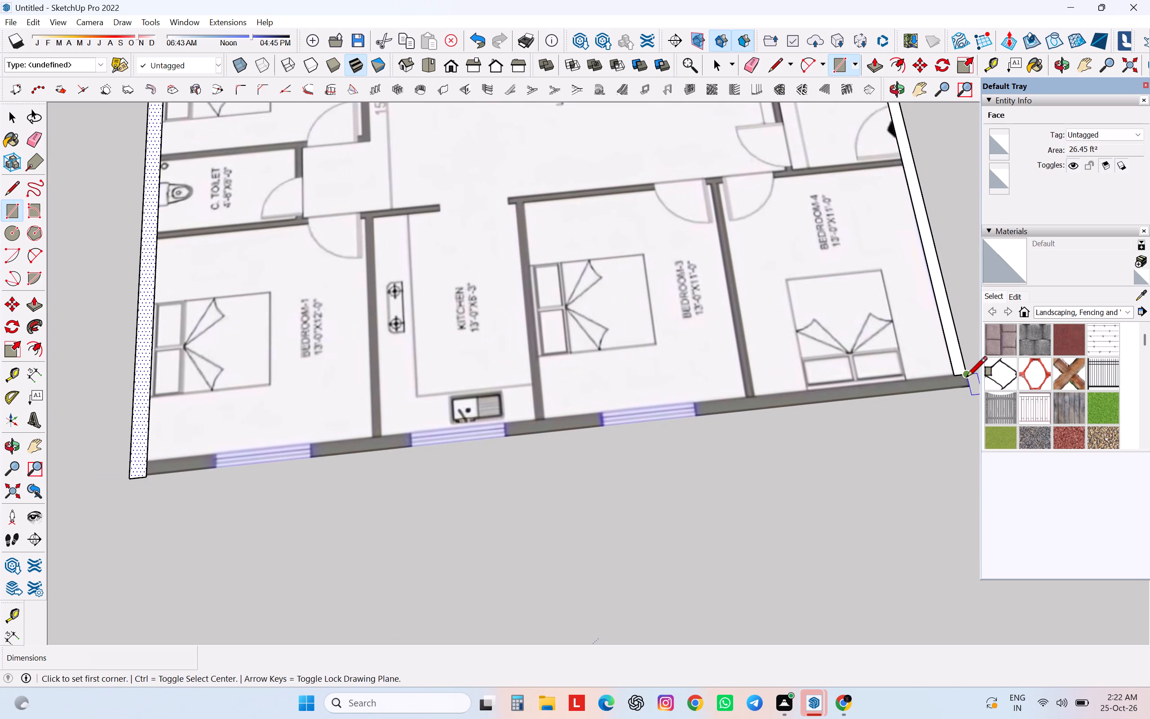
left_click(967, 377)
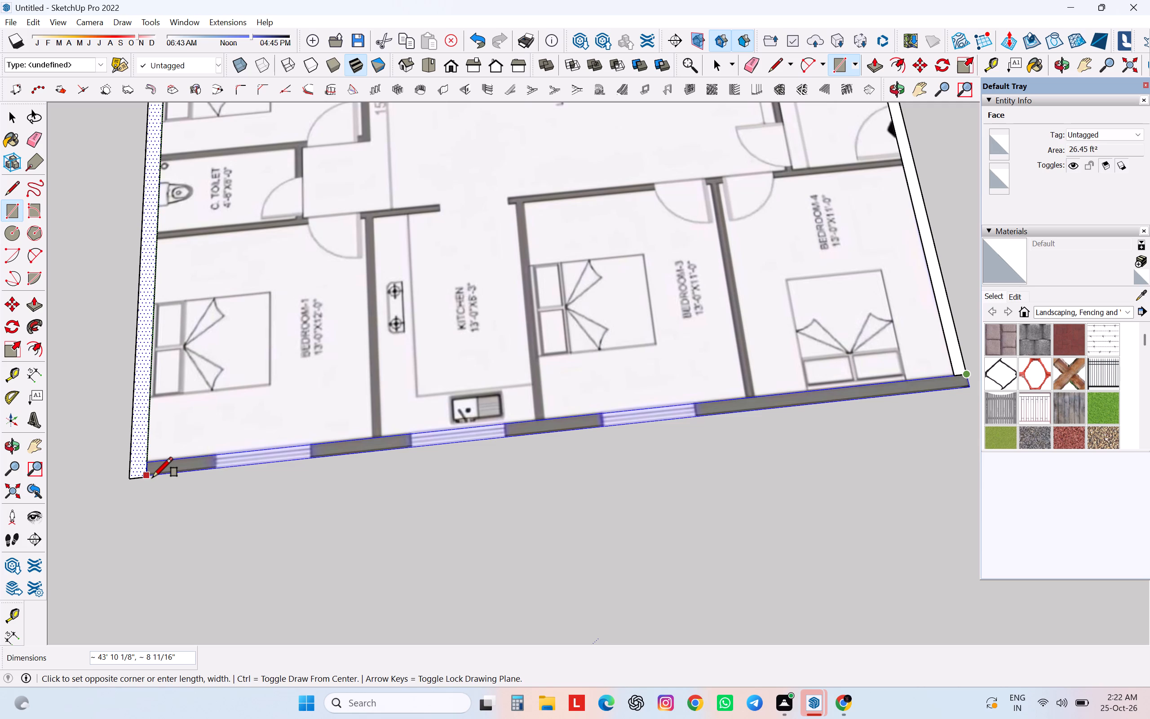
left_click_drag(150, 475, 155, 477)
Draw a rectangle about 10 ft 3 15/16 in by 5 3/4 in over the wall between Bedroom-2 and the living room.
scroll(379, 517, "down", 4)
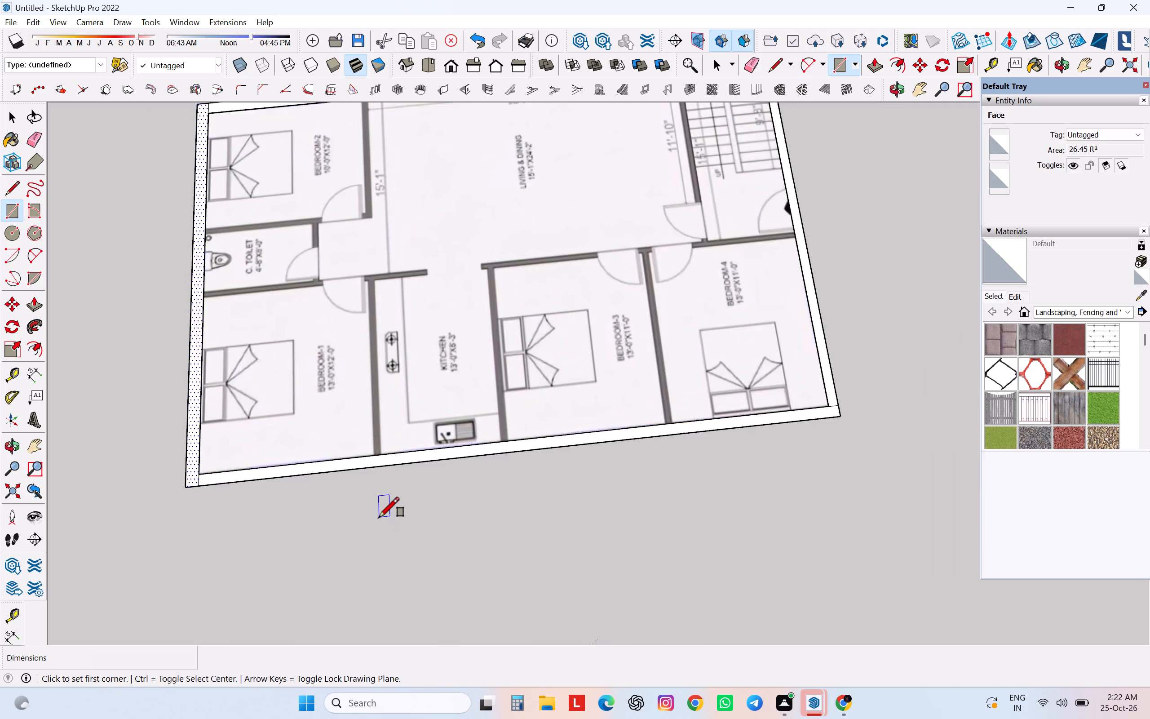
scroll(379, 517, "down", 5)
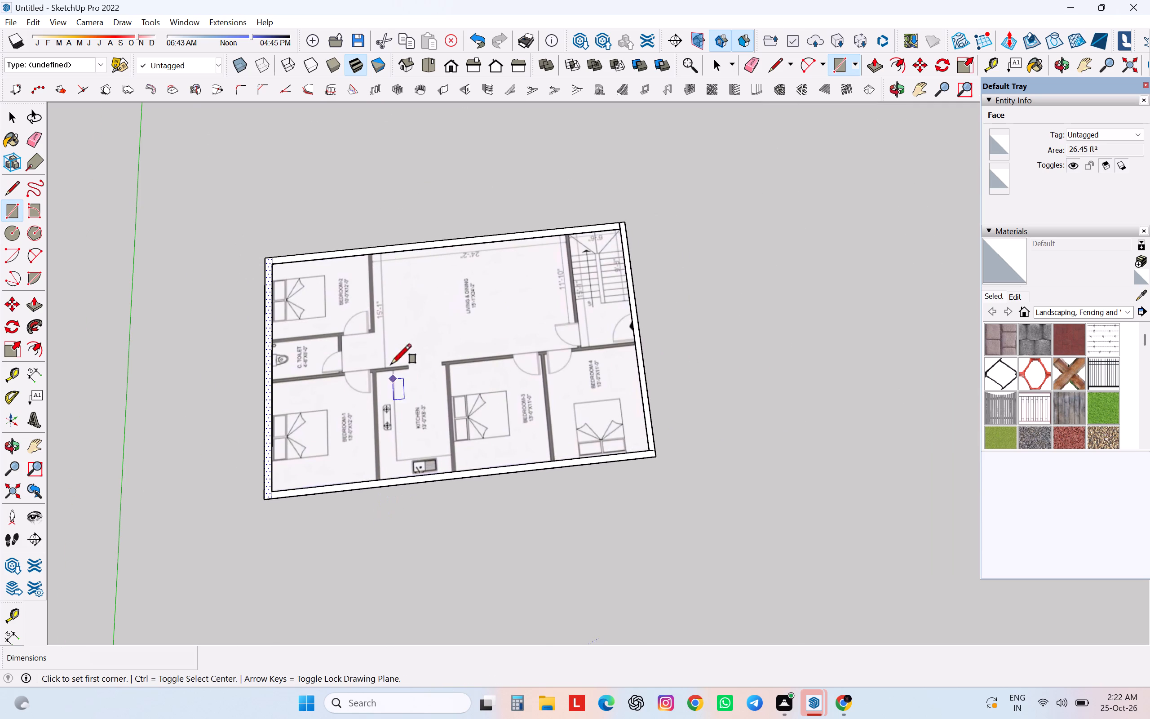
scroll(370, 260, "up", 17)
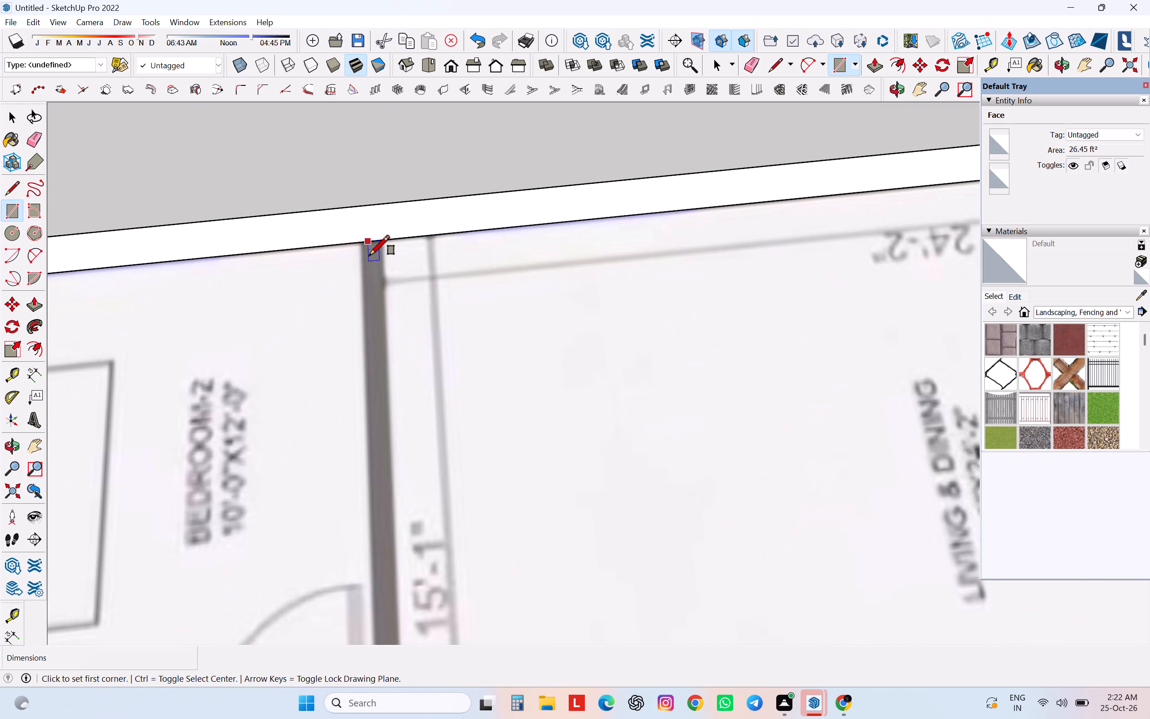
left_click(361, 243)
scroll(361, 243, "down", 3)
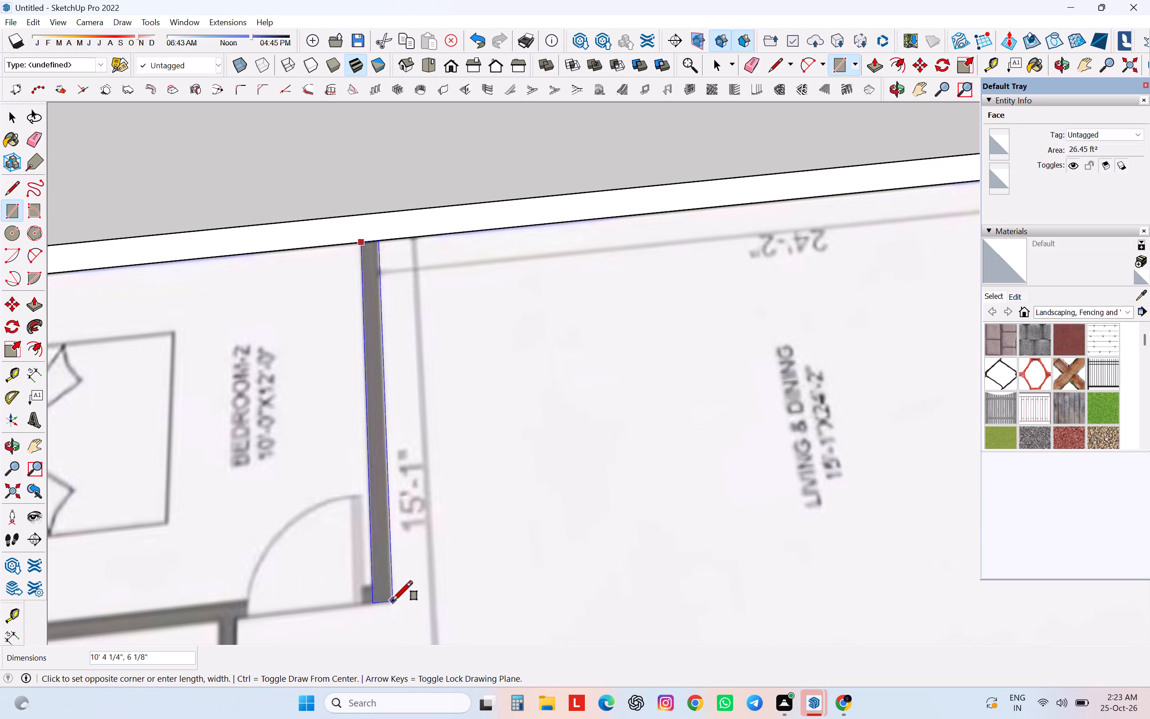
left_click(391, 601)
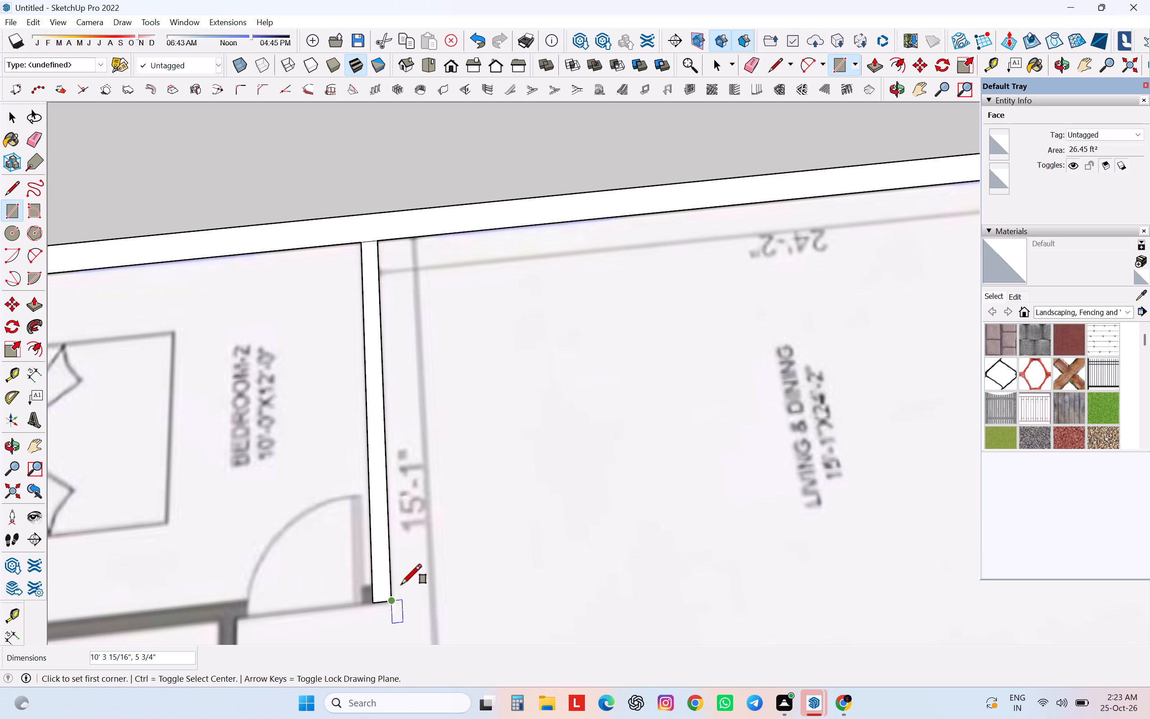
Draw a rectangle about 11 ft 9 7/16 in by 5 9/16 in over the Bedroom-2 and toilet wall, across the bedroom doorway.
scroll(435, 503, "down", 9)
middle_click_drag(301, 573, 336, 519)
scroll(336, 519, "up", 1)
scroll(336, 508, "down", 7)
scroll(278, 586, "up", 5)
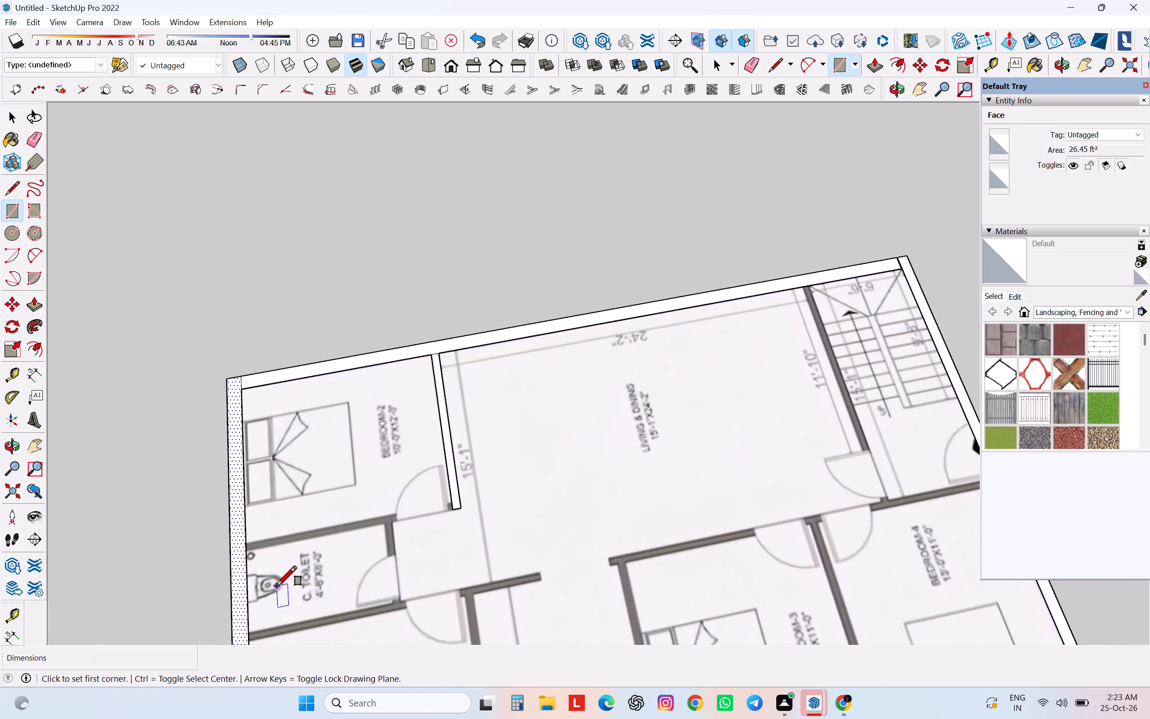
scroll(256, 556, "up", 10)
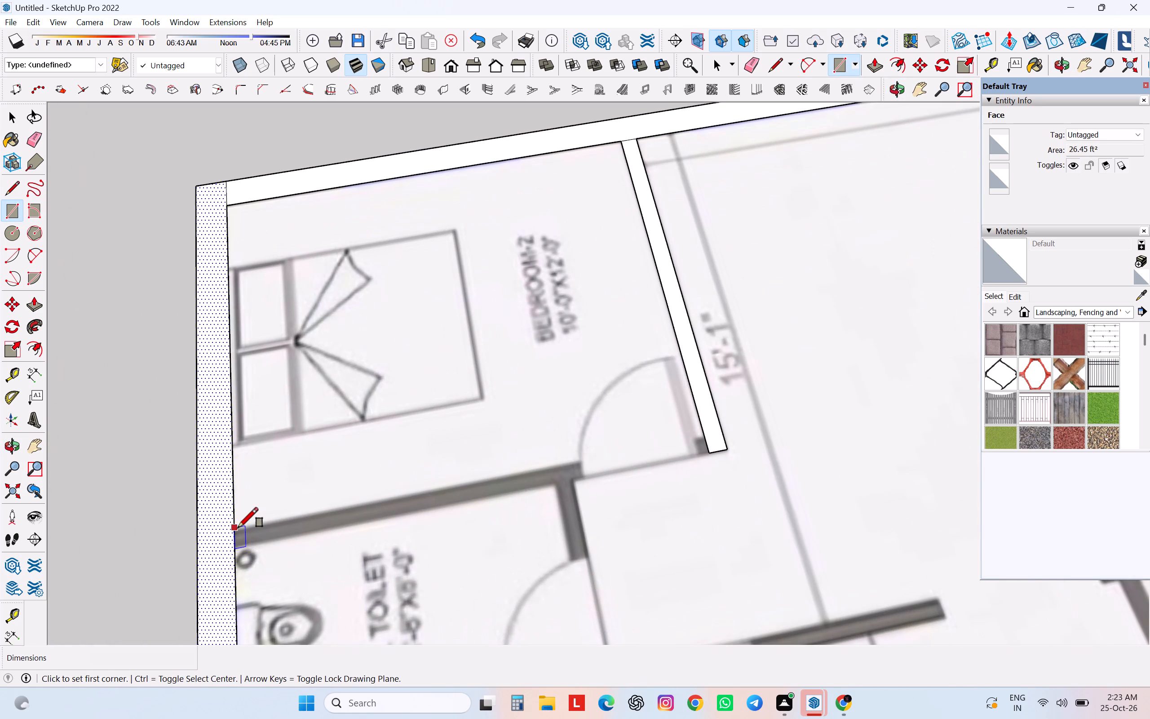
left_click(238, 528)
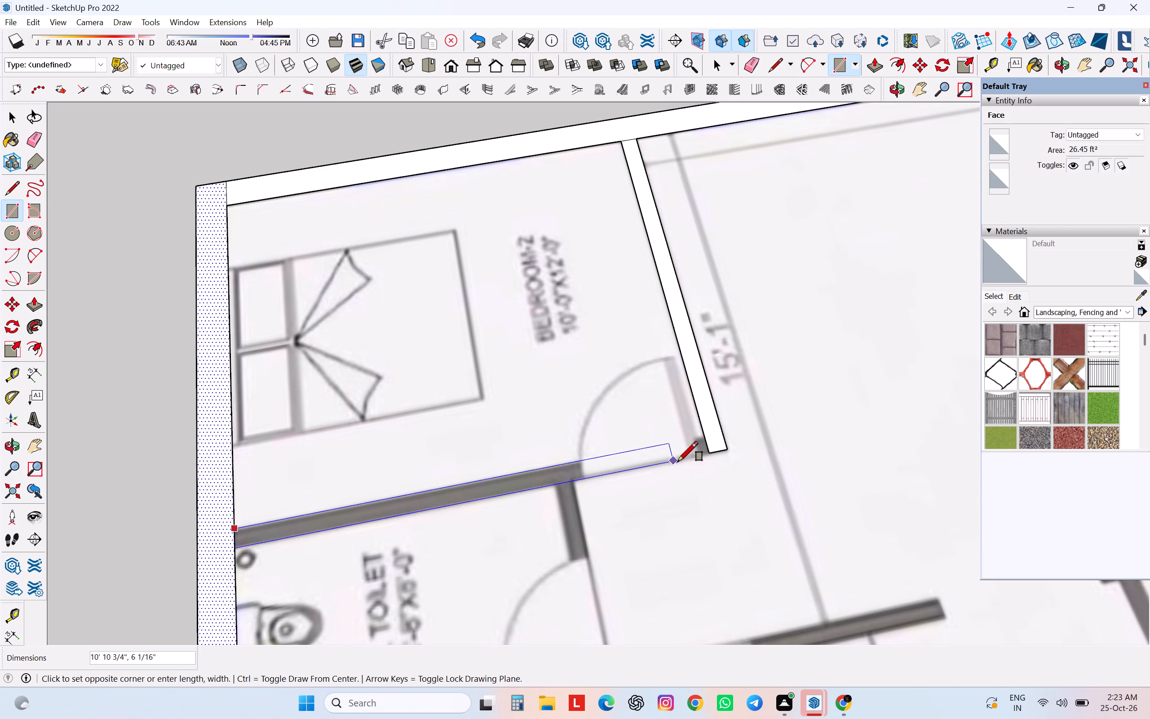
left_click(711, 456)
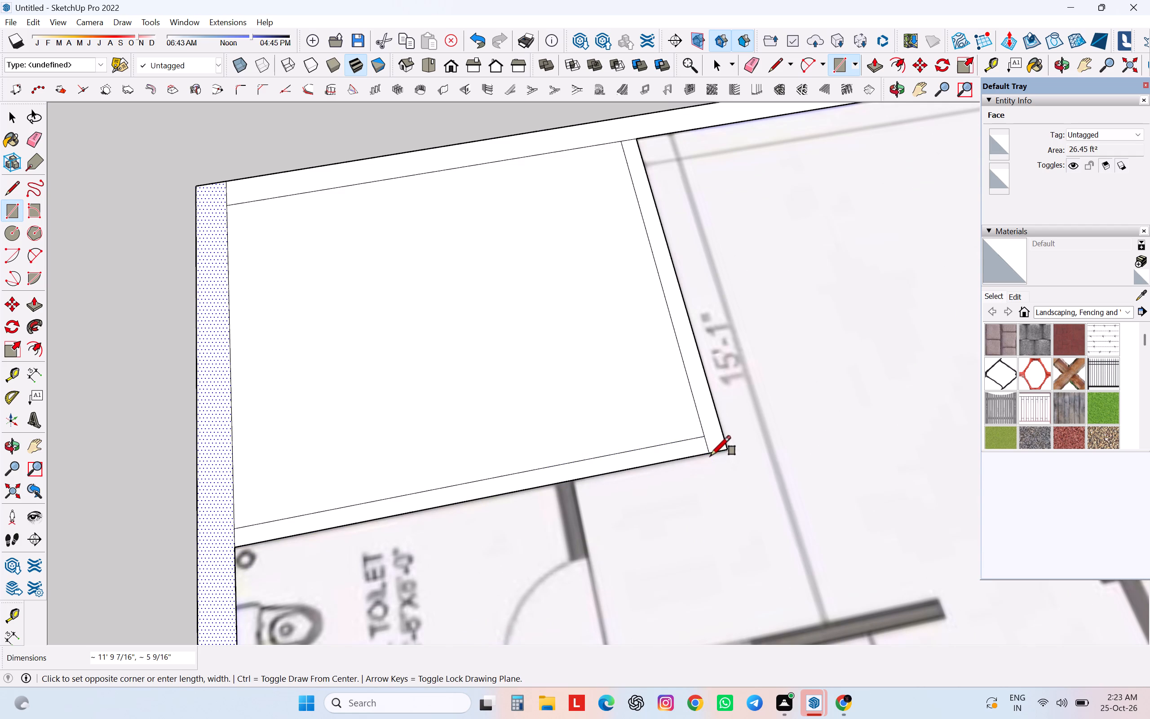
Draw a rectangle about 16 ft 9/16 in by 6 1/8 in over the toilet and Bedroom-1 wall, extending to the kitchen wall's free end.
scroll(651, 372, "down", 1)
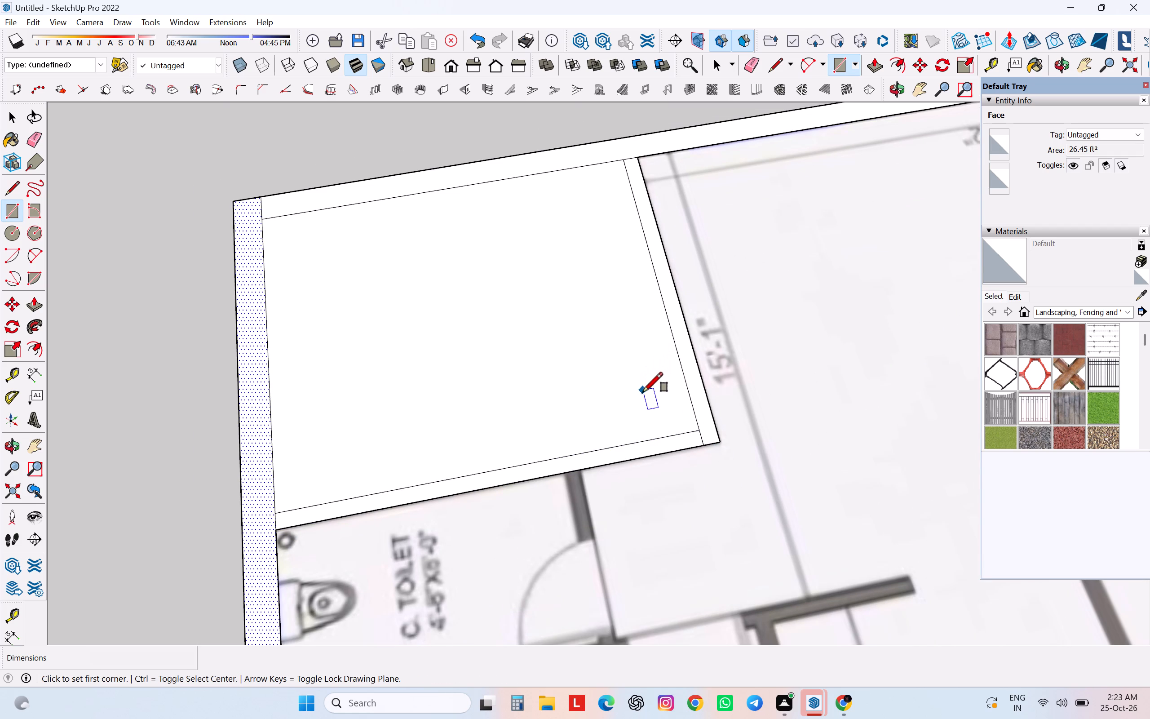
scroll(642, 385, "down", 12)
scroll(512, 532, "up", 4)
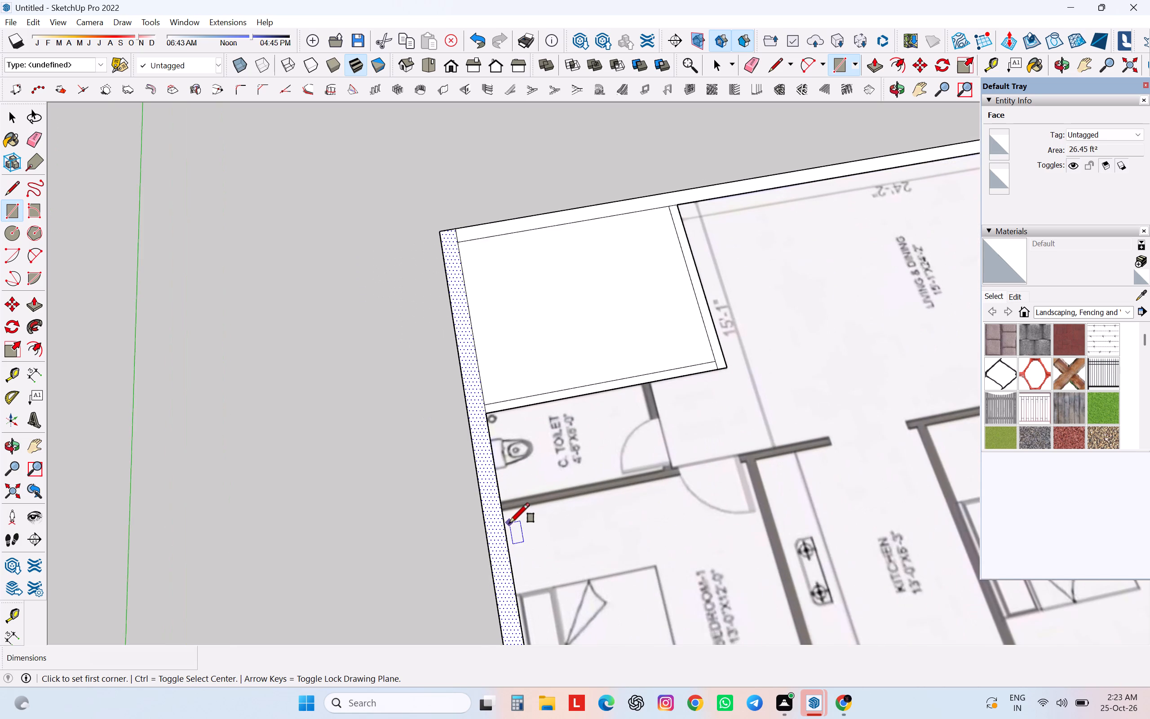
left_click(502, 498)
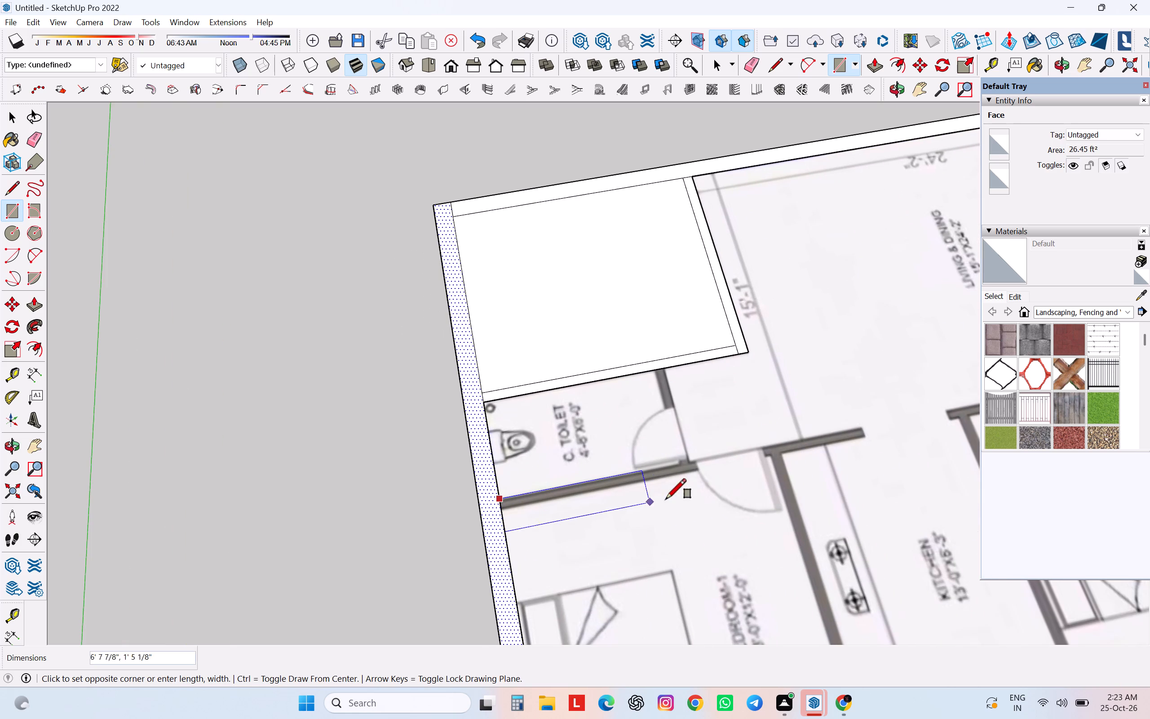
left_click(864, 438)
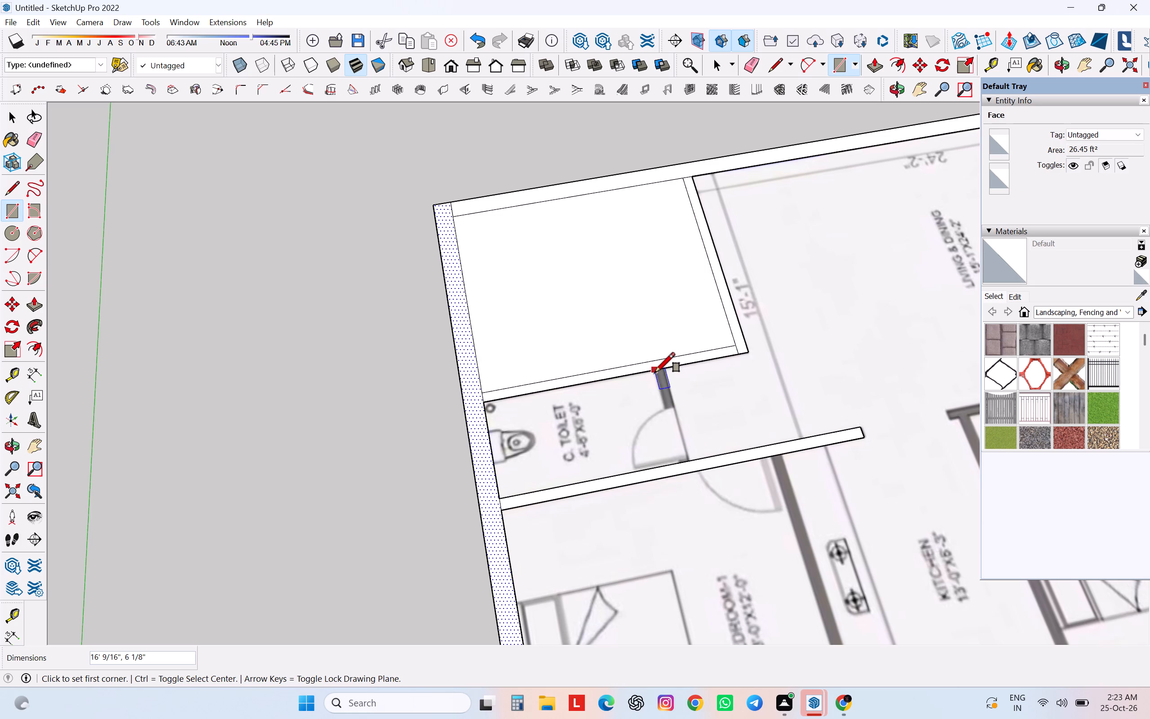
Draw a rectangle about 4 ft 6 7/8 in by 5 7/16 in over the toilet's door-side wall, spanning the doorway.
left_click(655, 373)
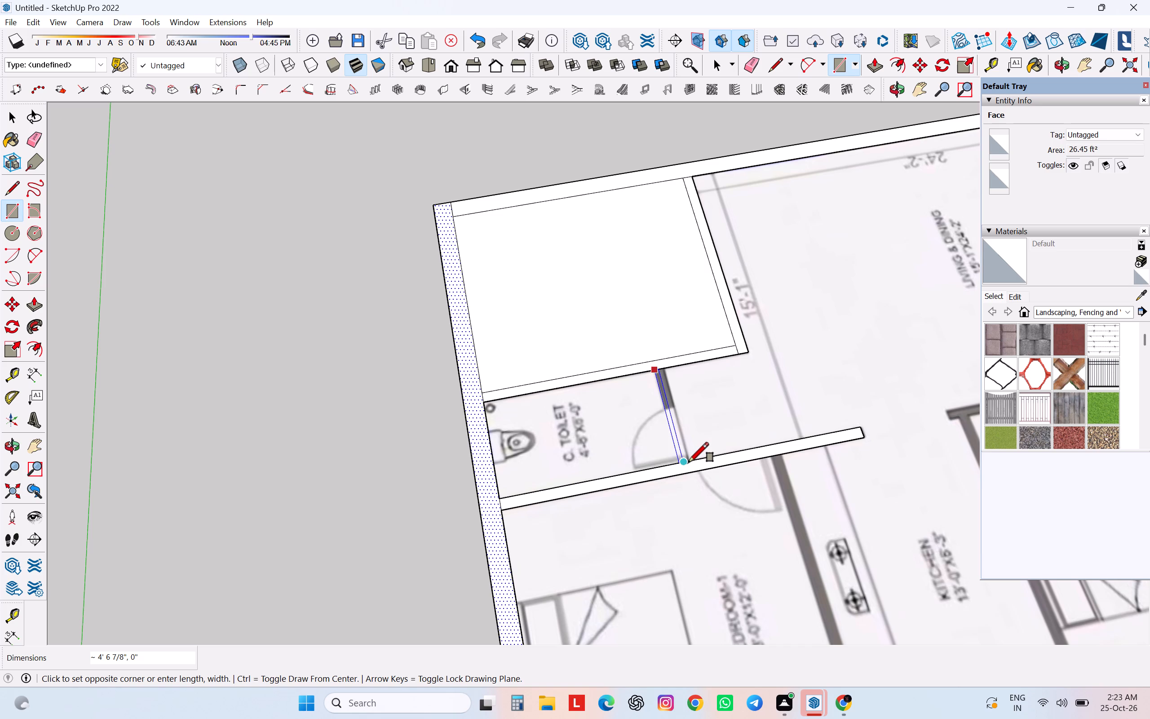
scroll(690, 461, "up", 11)
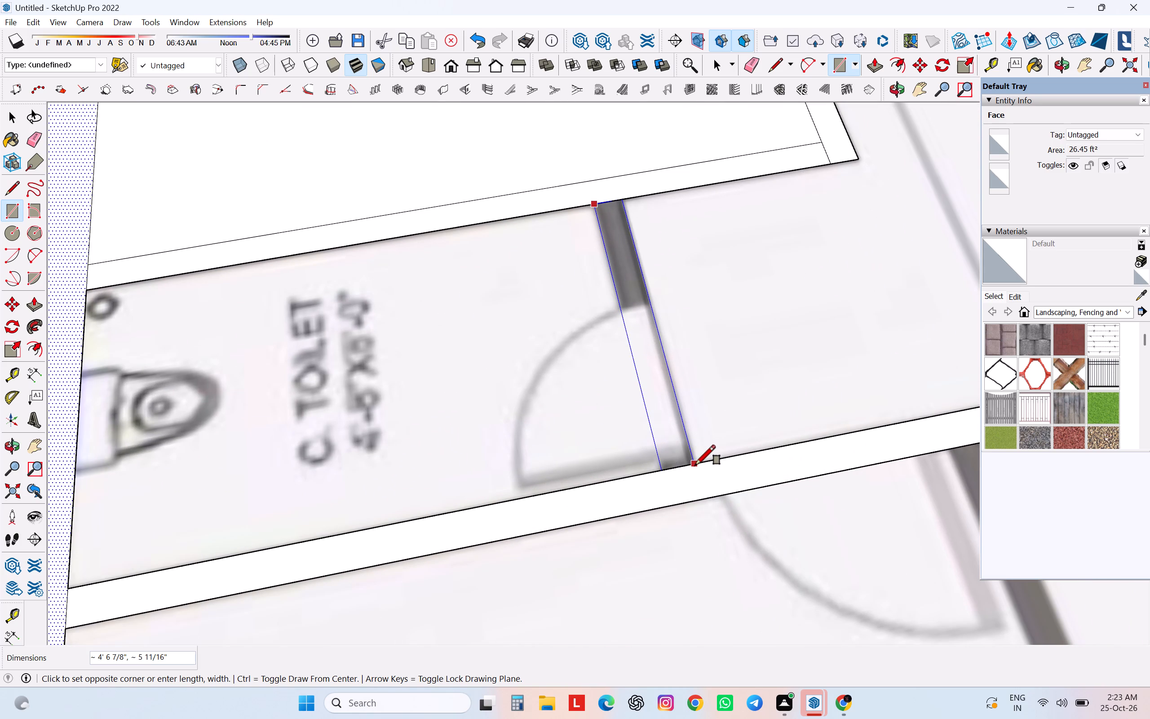
left_click(694, 465)
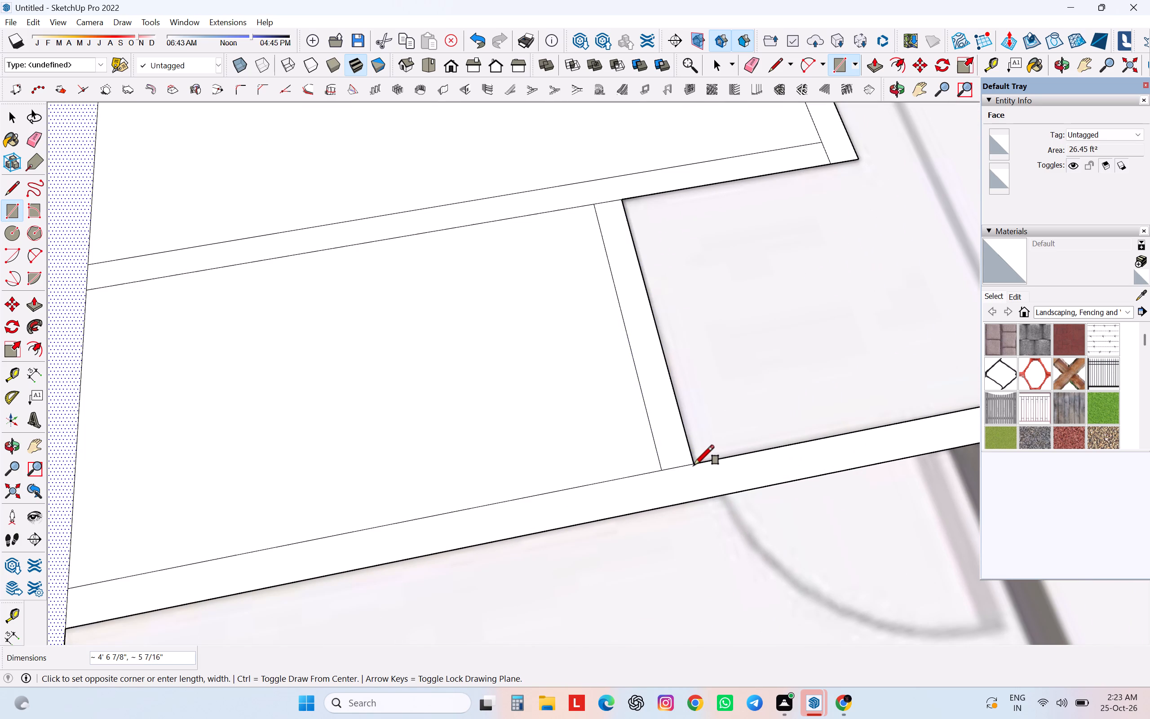
Draw a rectangle about 12 ft 10 3/4 in by 5 11/16 in over the wall between Bedroom-1 and the kitchen.
scroll(707, 392, "down", 18)
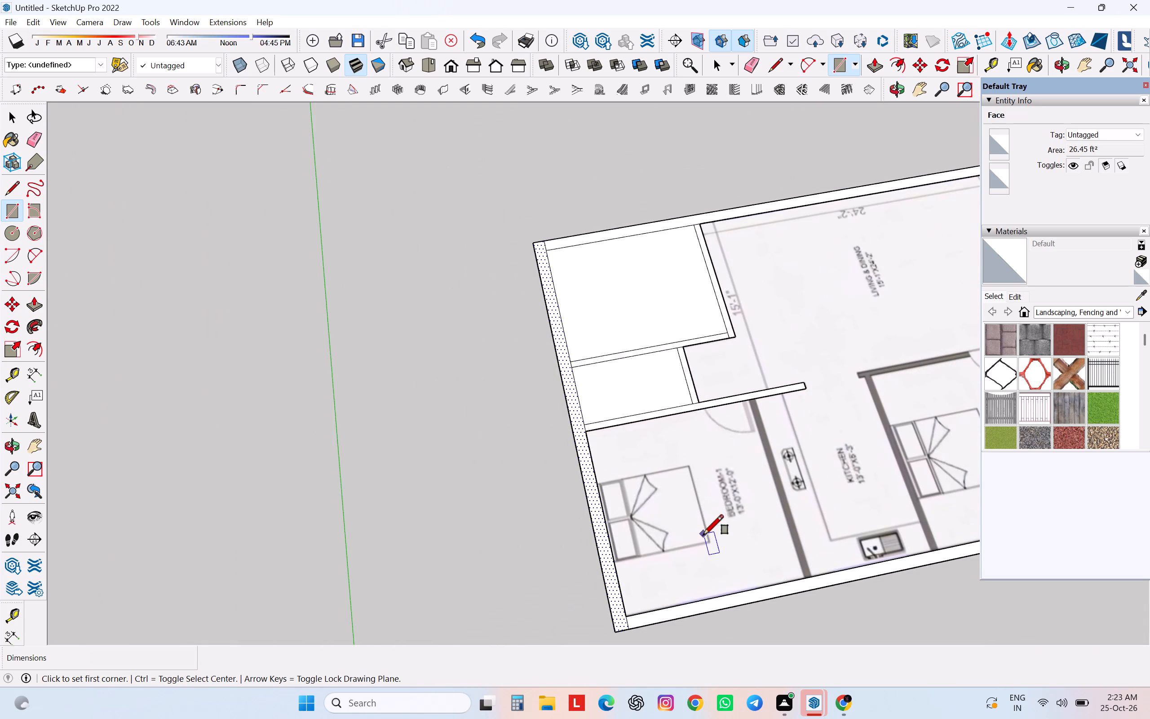
scroll(791, 407, "up", 3)
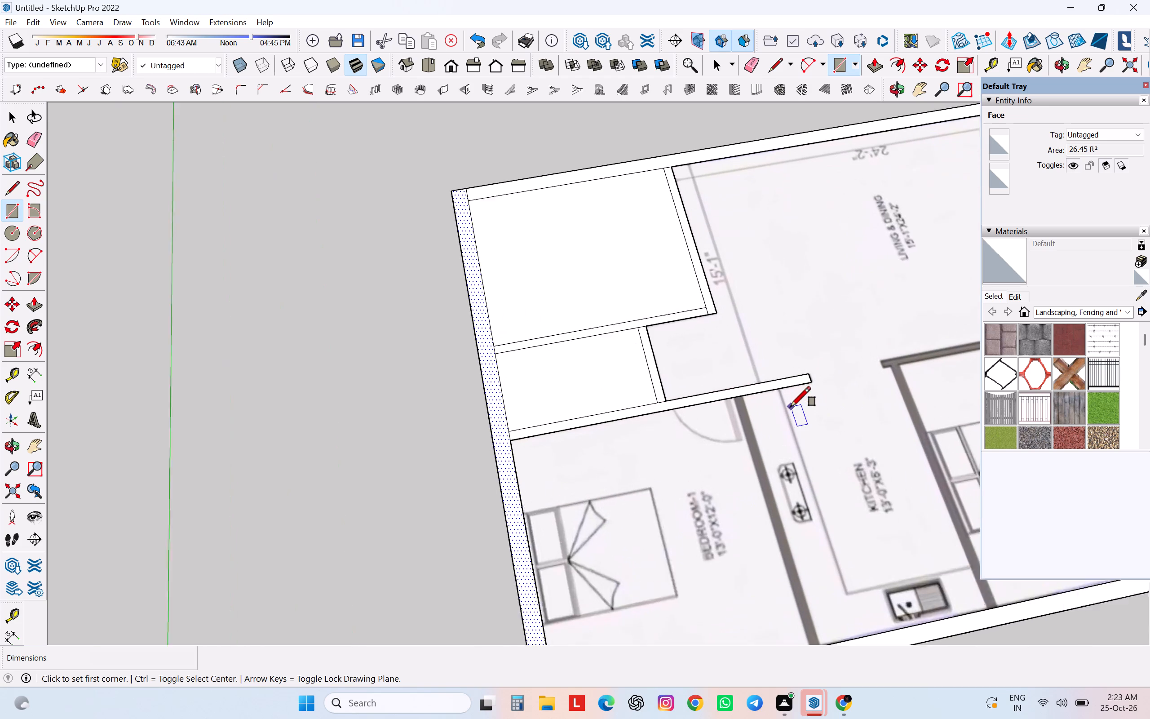
scroll(791, 407, "up", 1)
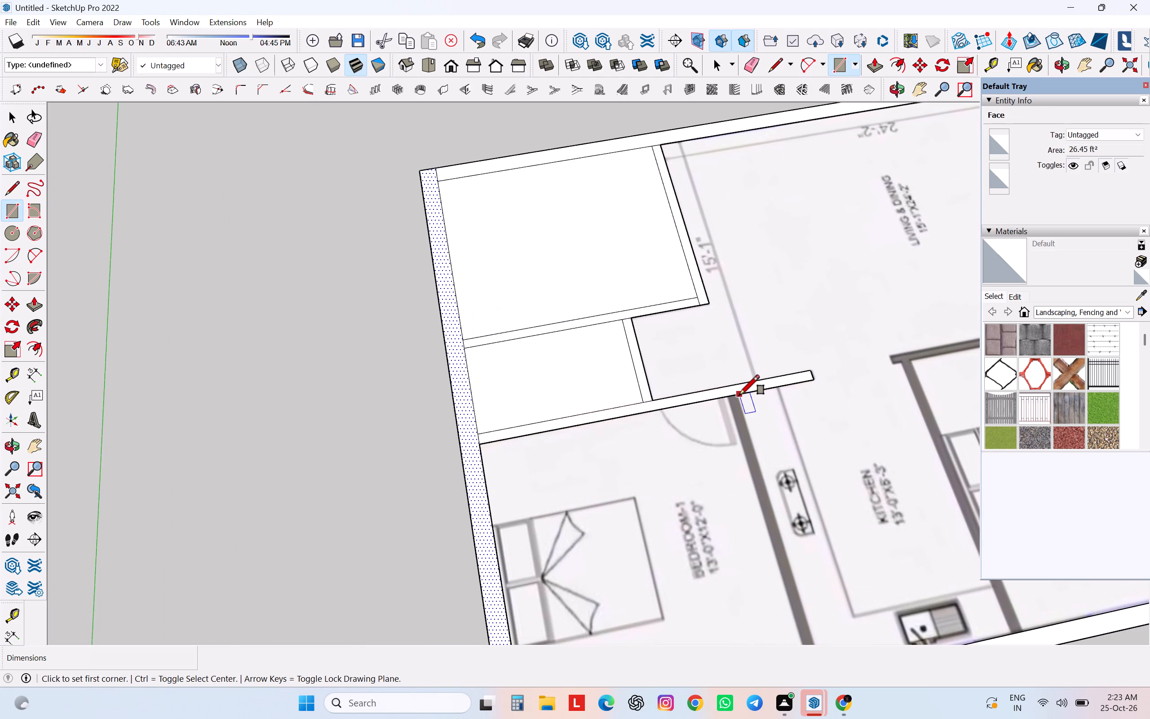
left_click(737, 395)
scroll(749, 417, "down", 4)
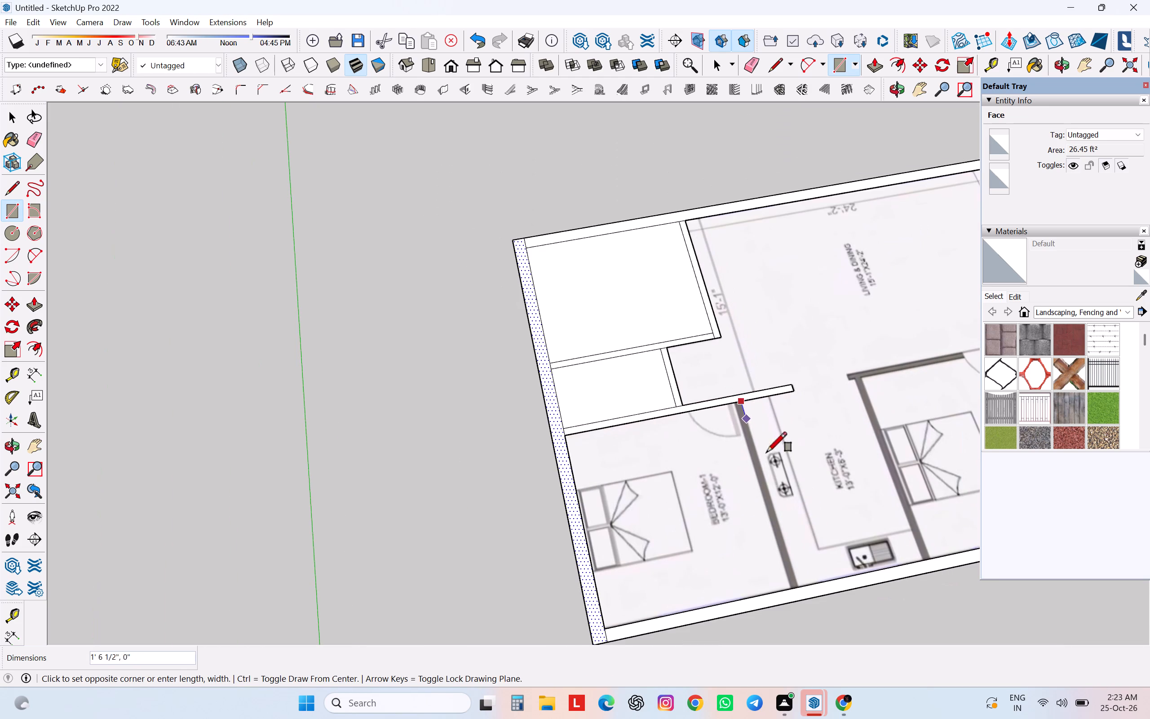
left_click(790, 589)
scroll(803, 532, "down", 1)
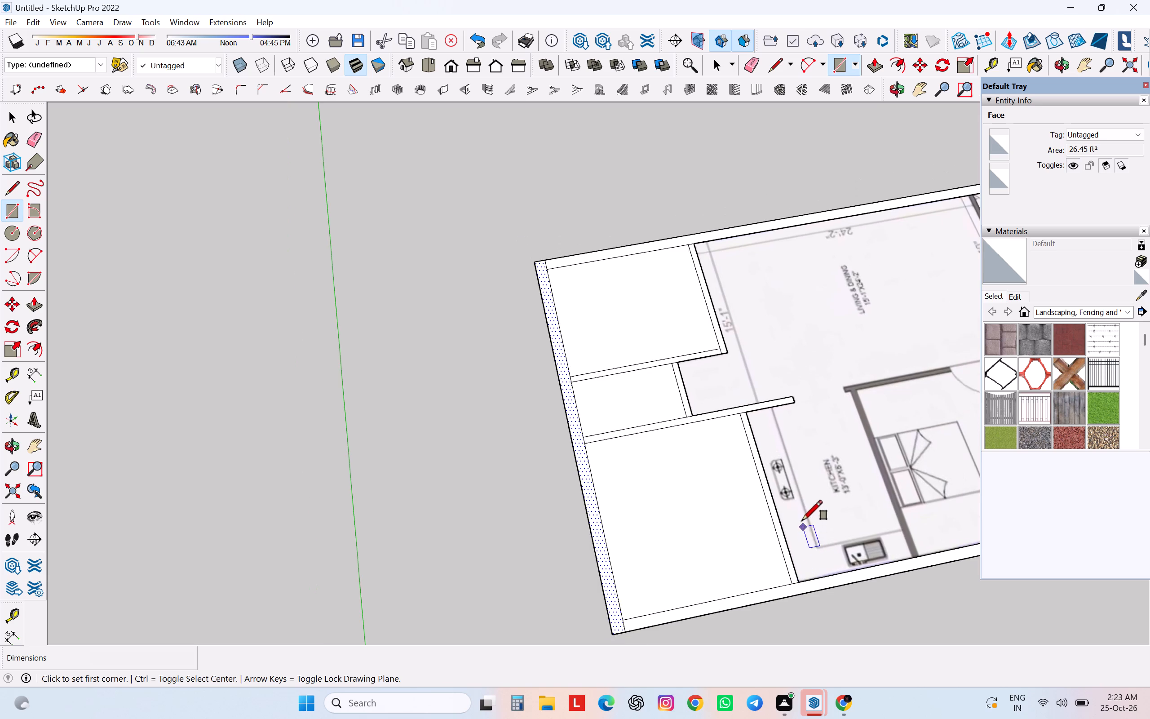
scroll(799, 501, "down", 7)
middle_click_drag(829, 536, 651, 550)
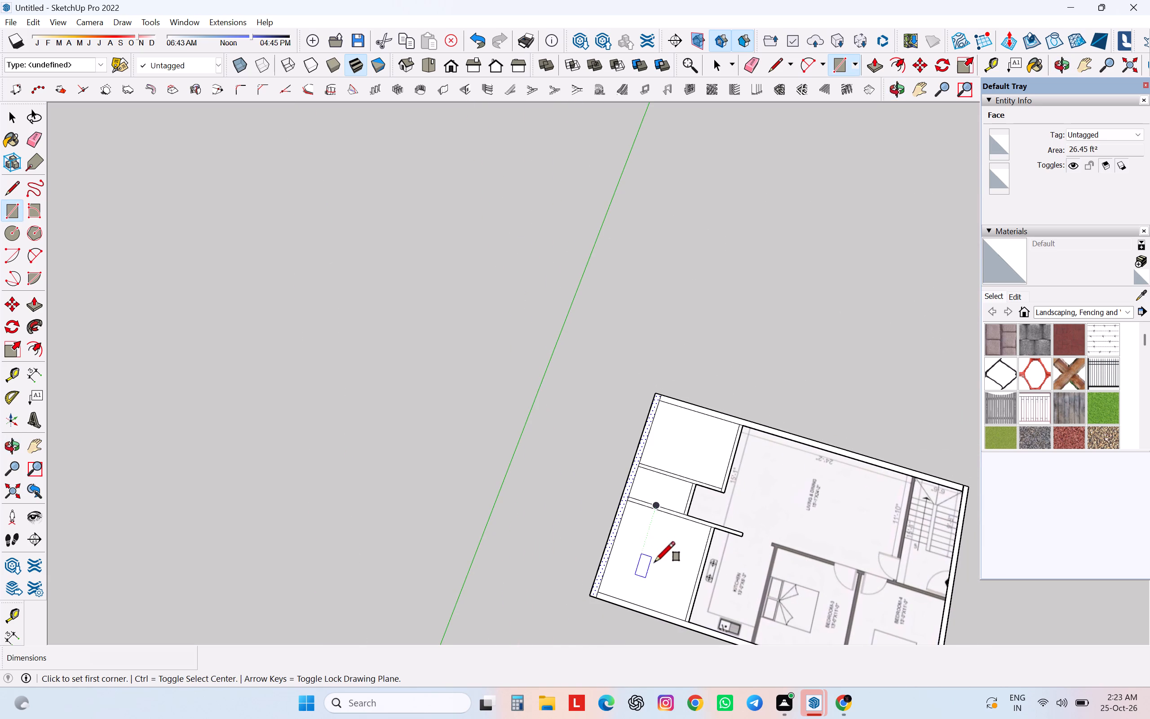
Delete the faces filling Bedroom-1, the toilet and Bedroom-2, keeping the traced wall outlines.
key("space")
left_click(642, 551)
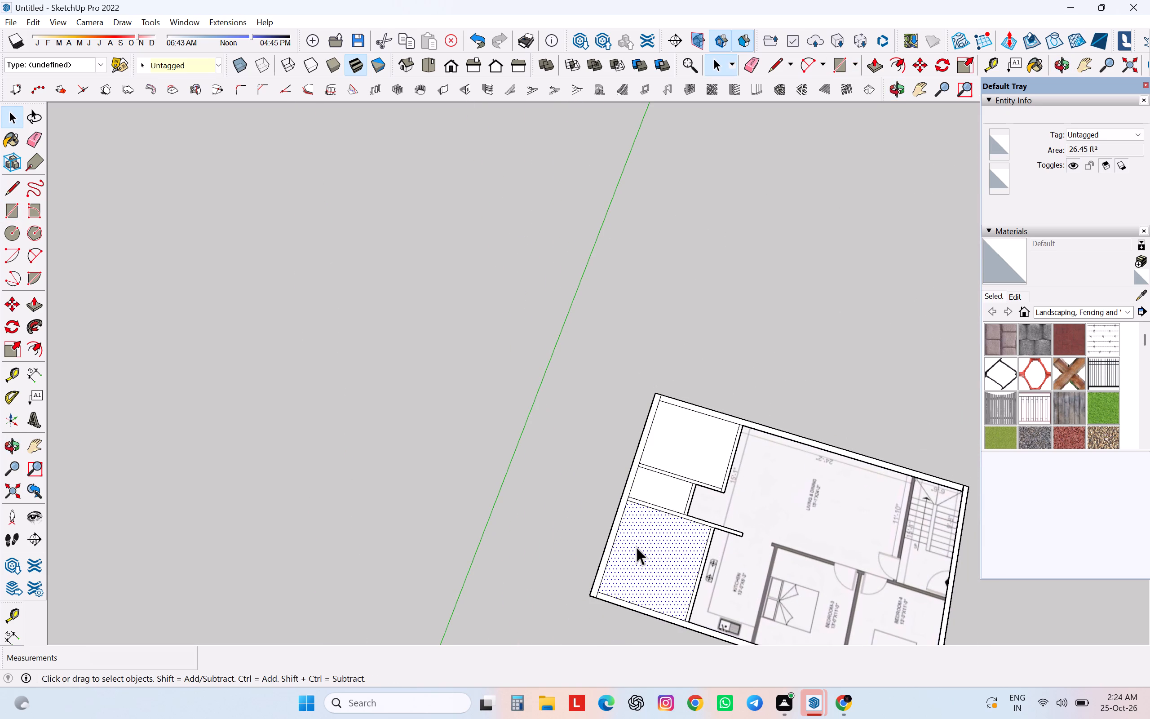
key("Delete")
left_click(661, 485)
key("Delete")
left_click(695, 443)
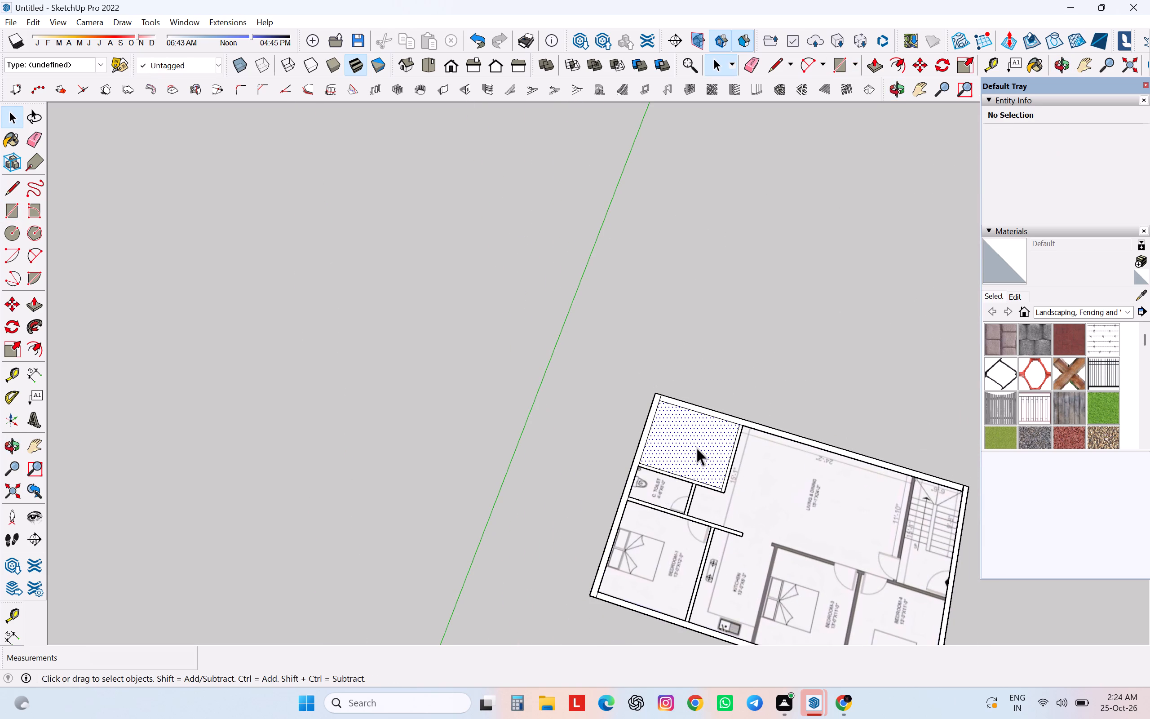
key("Delete")
Draw a rectangle about 12 ft 11 1/8 in by 5 1/4 in over the wall between the kitchen and Bedroom-3.
scroll(691, 444, "down", 3)
scroll(757, 605, "up", 5)
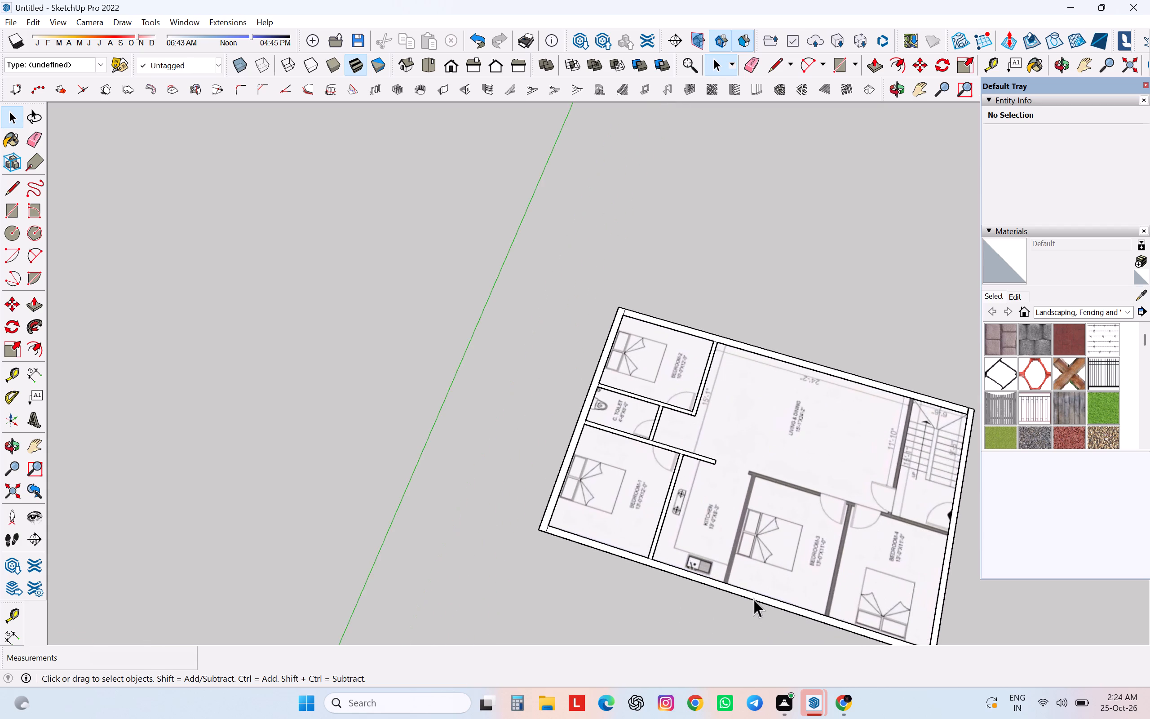
scroll(749, 598, "up", 6)
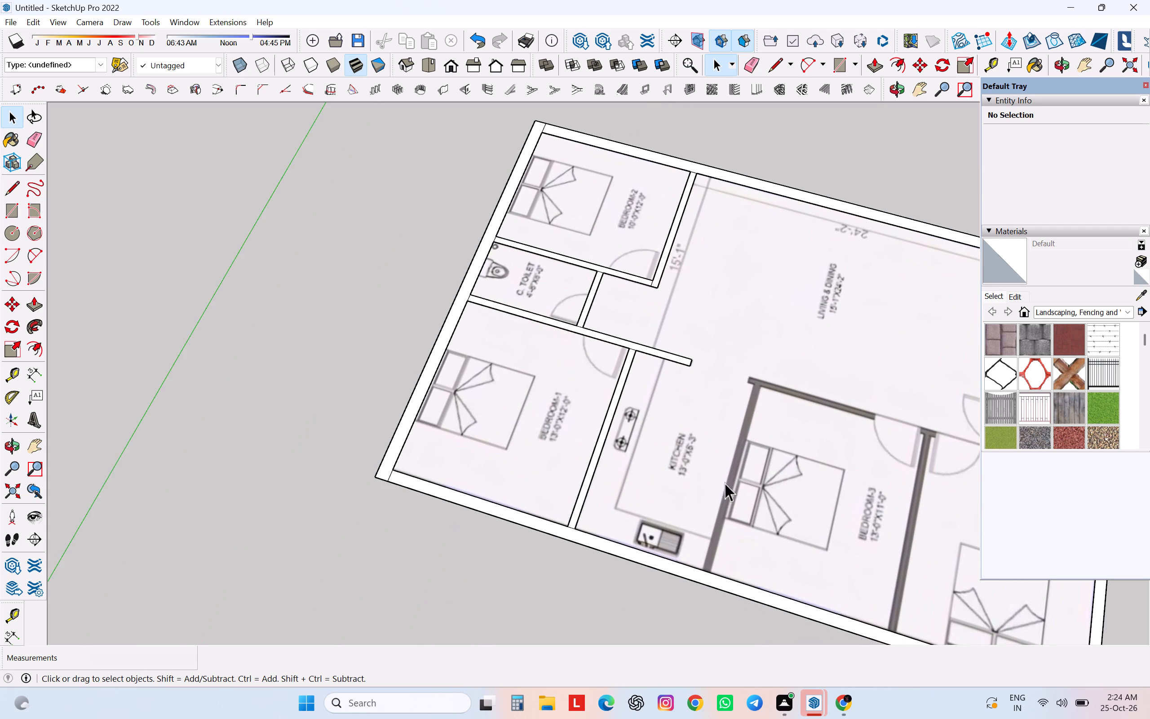
left_click(14, 209)
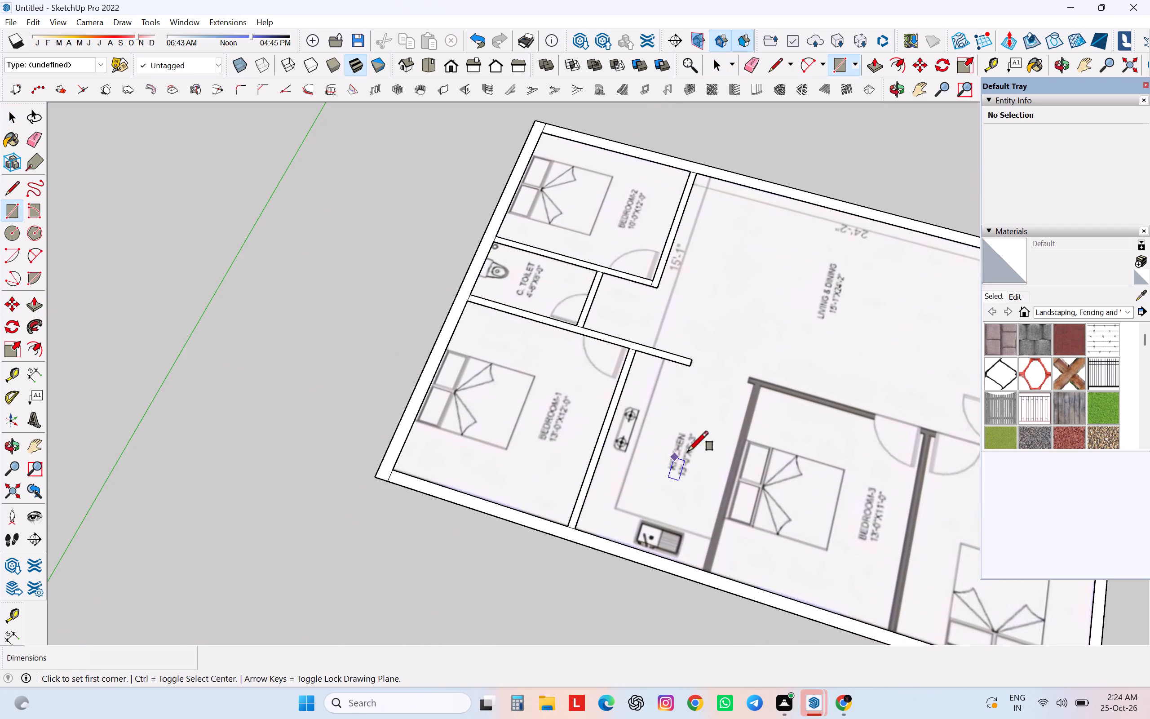
scroll(756, 405, "up", 4)
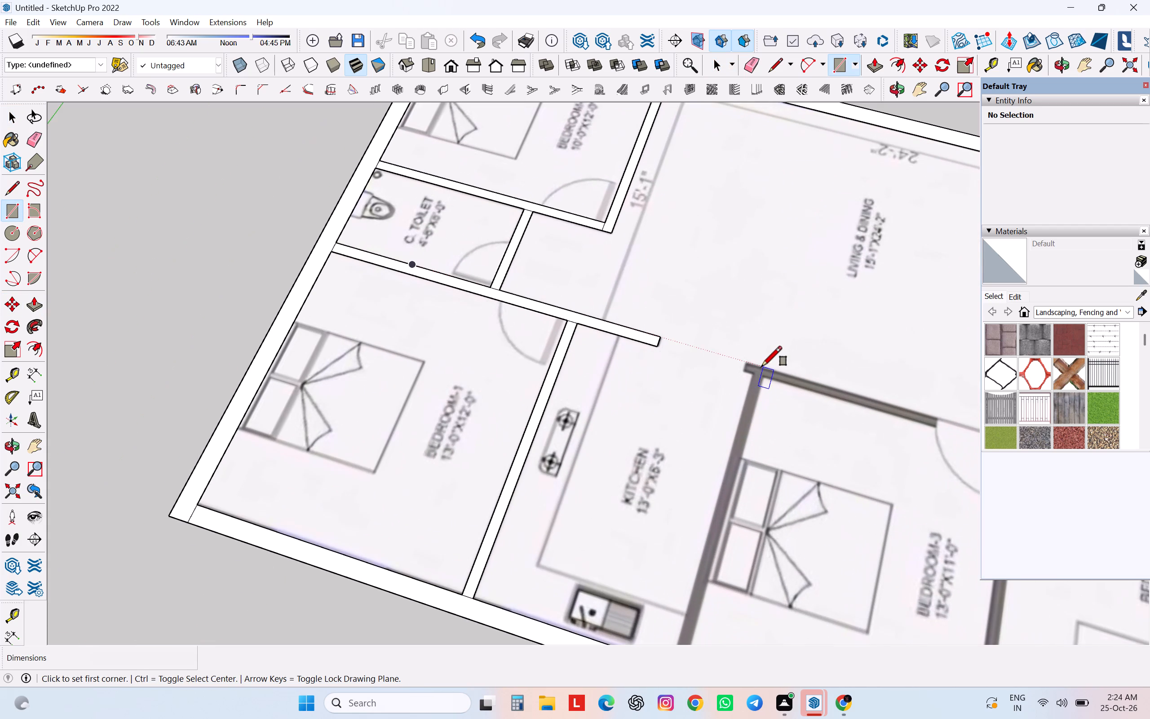
scroll(758, 373, "up", 6)
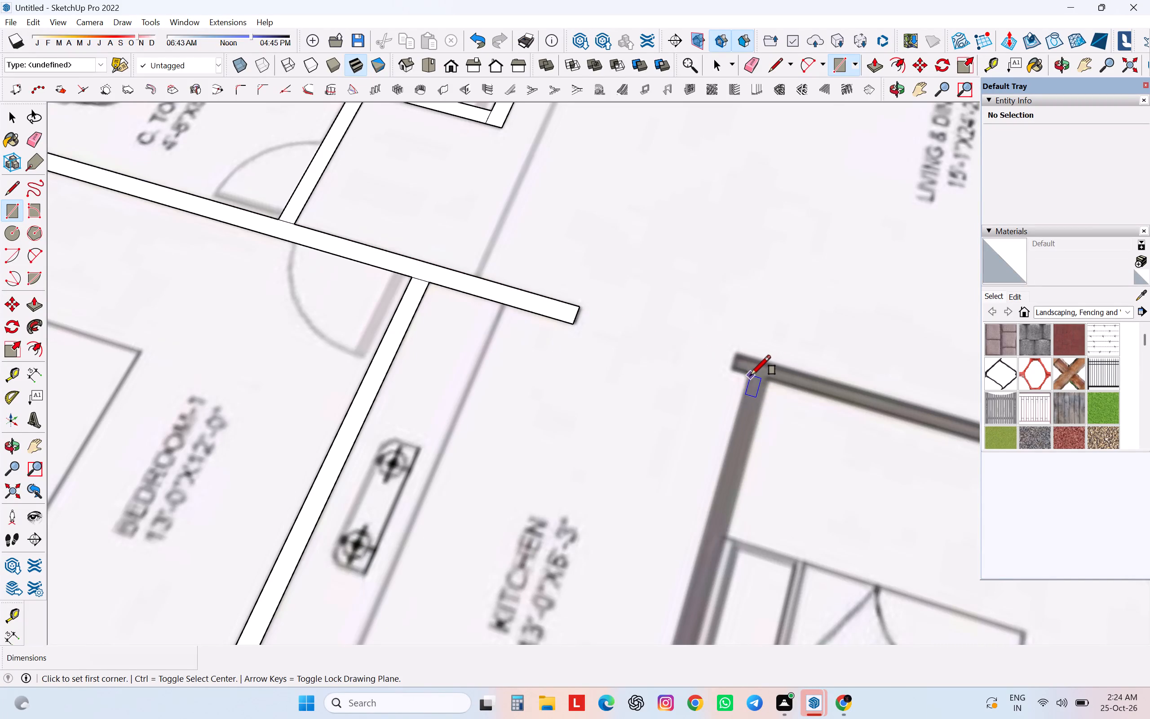
left_click(750, 375)
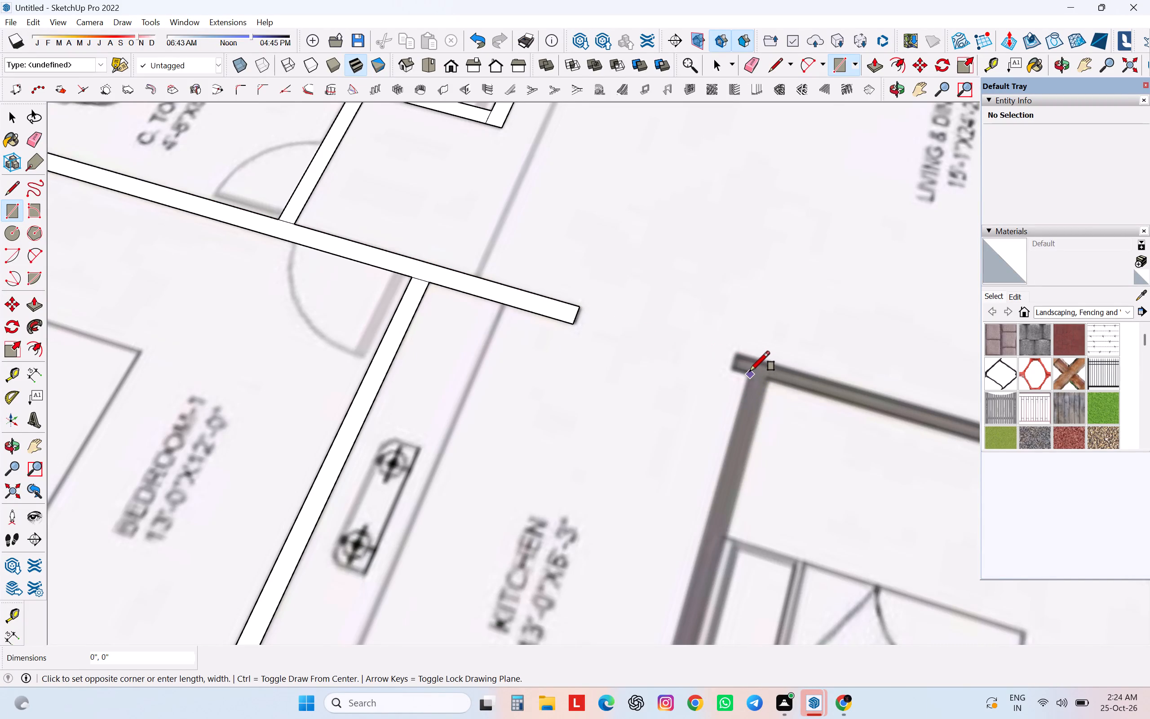
scroll(750, 371, "down", 14)
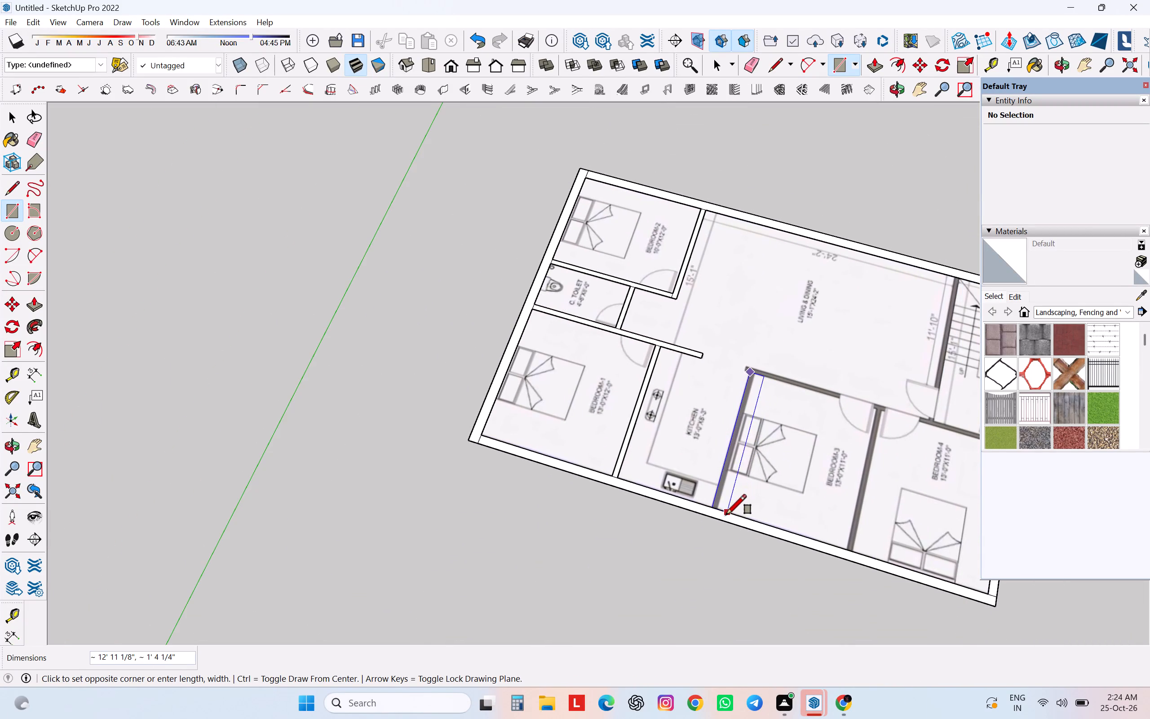
scroll(717, 505, "up", 13)
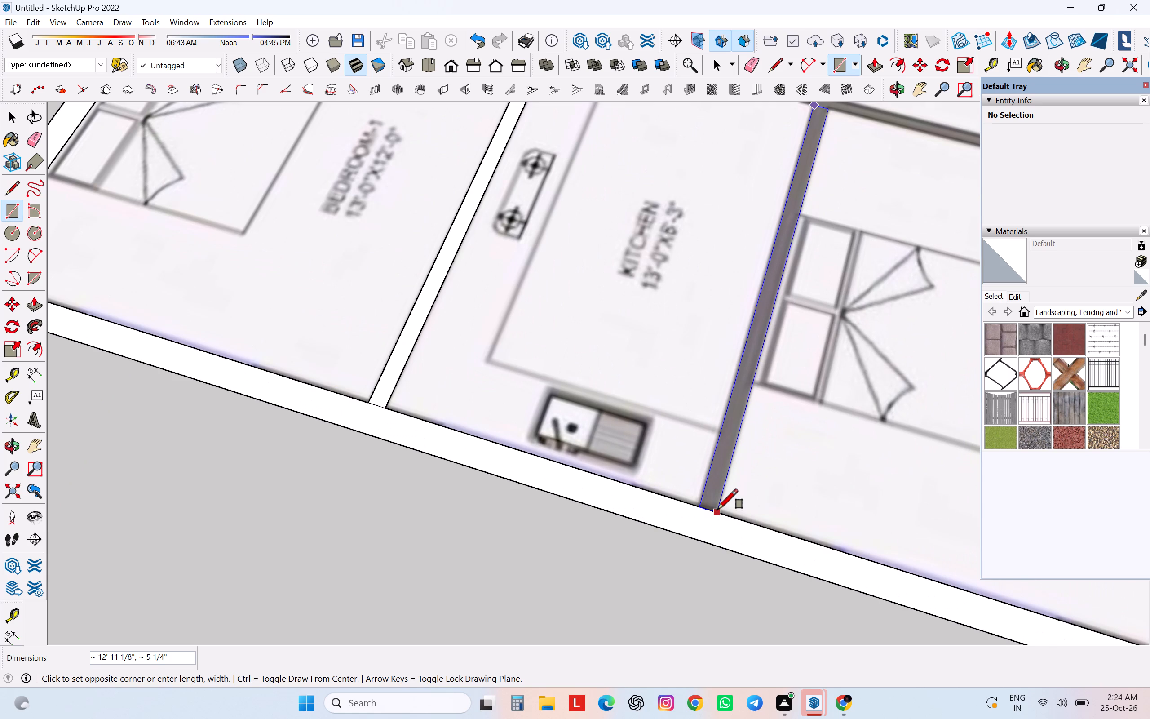
left_click(717, 509)
Draw a rectangle about 23 ft 1 3/16 in by 5 13/16 in over the living-side wall of Bedroom-3 and Bedroom-4, spanning the doorways to the outer wall.
scroll(714, 481, "down", 14)
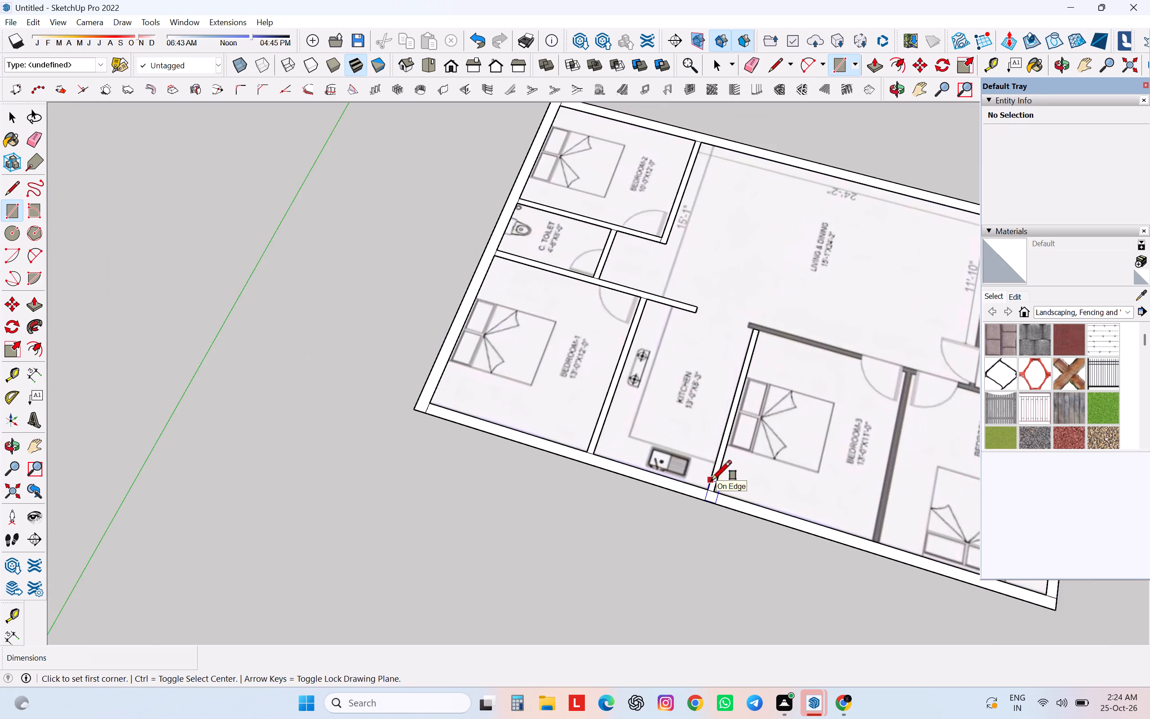
scroll(746, 361, "up", 11)
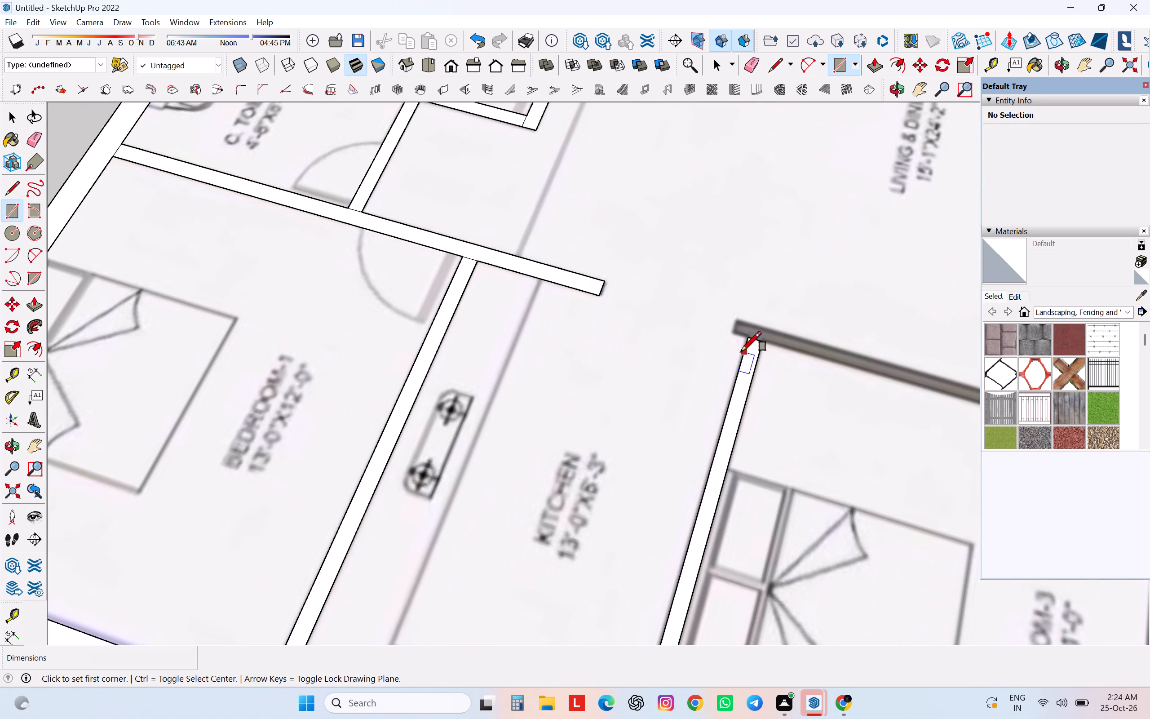
left_click(738, 320)
scroll(745, 319, "down", 8)
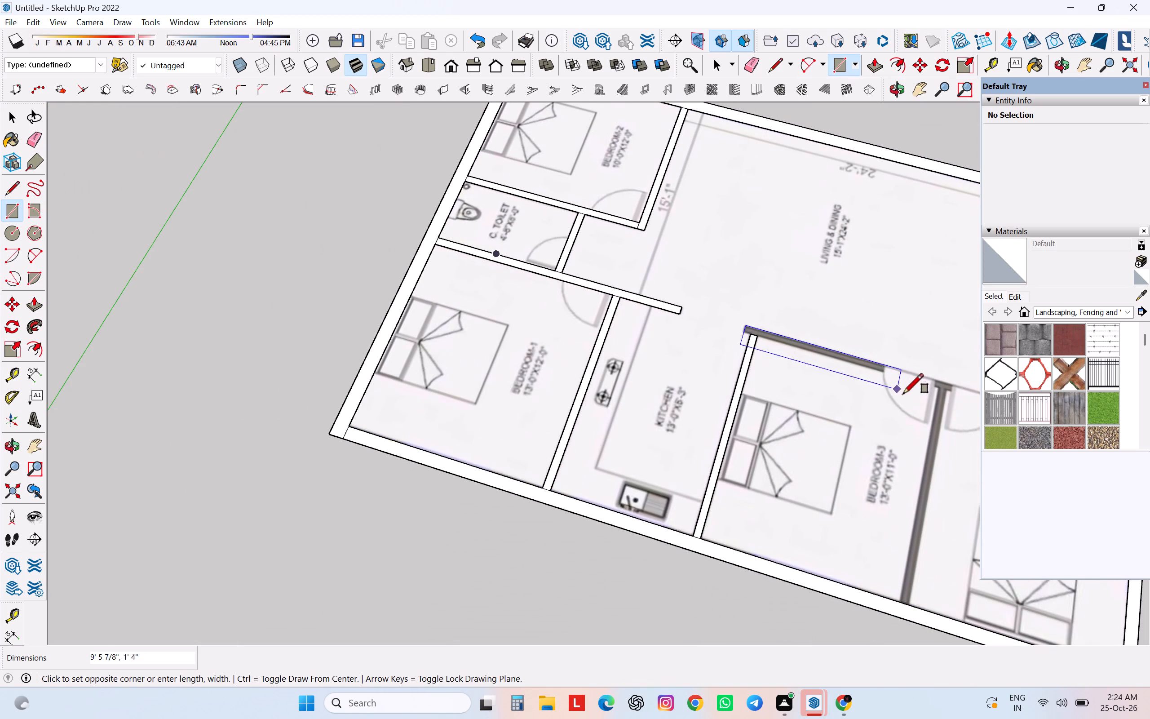
scroll(933, 390, "up", 6)
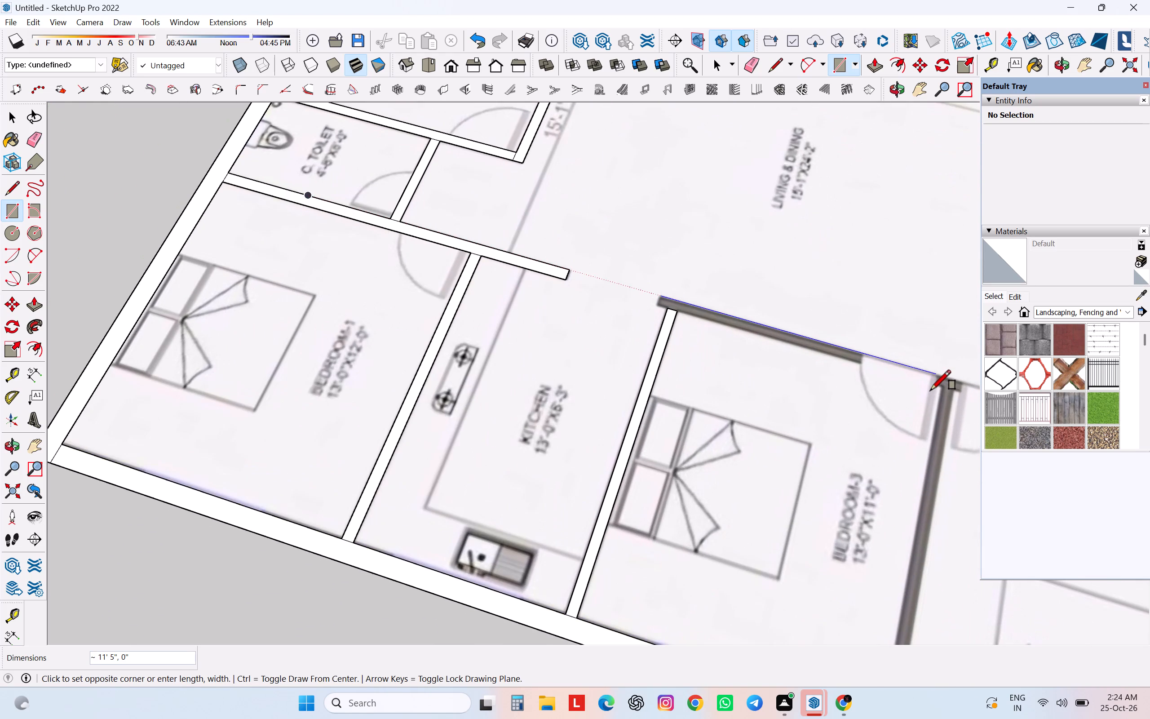
scroll(931, 390, "down", 20)
scroll(931, 390, "down", 2)
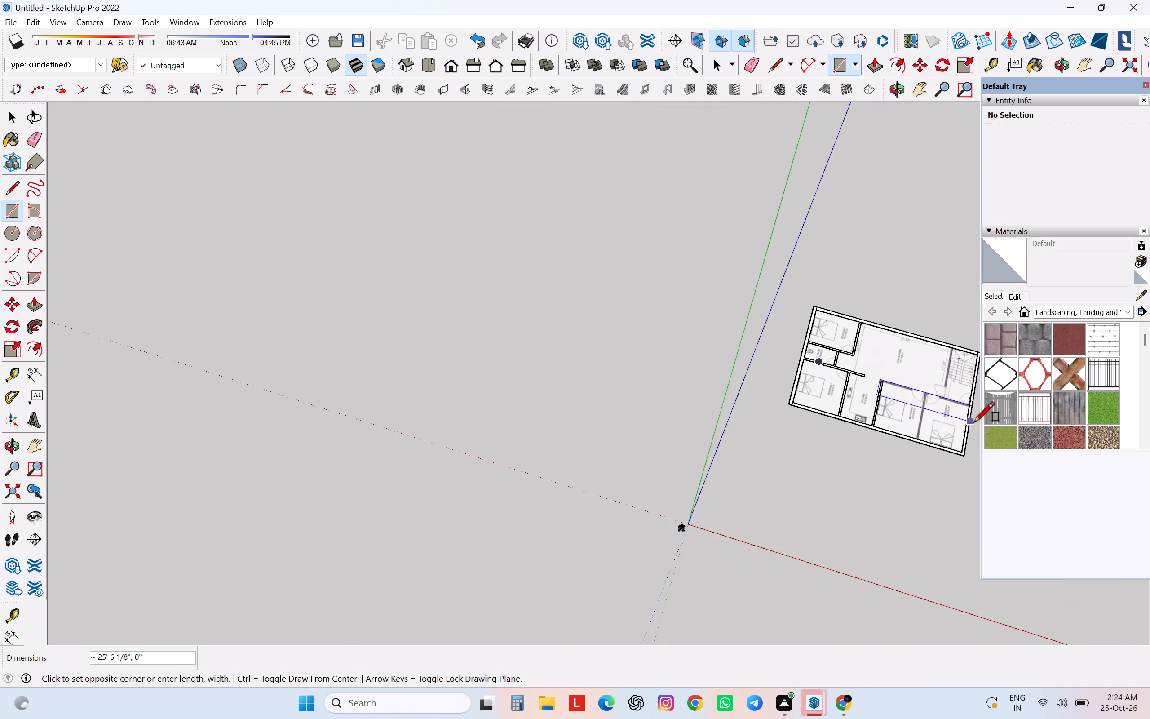
scroll(964, 417, "down", 1)
scroll(964, 417, "up", 6)
scroll(955, 417, "down", 4)
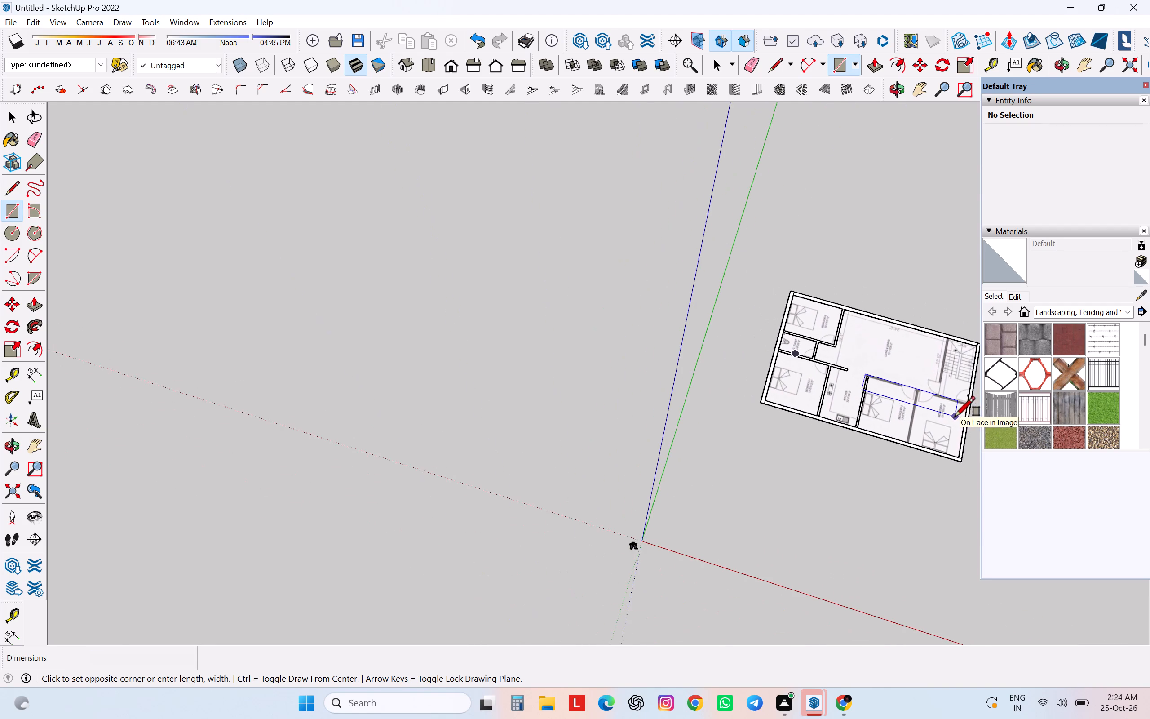
middle_click_drag(954, 417, 920, 426)
scroll(968, 453, "up", 2)
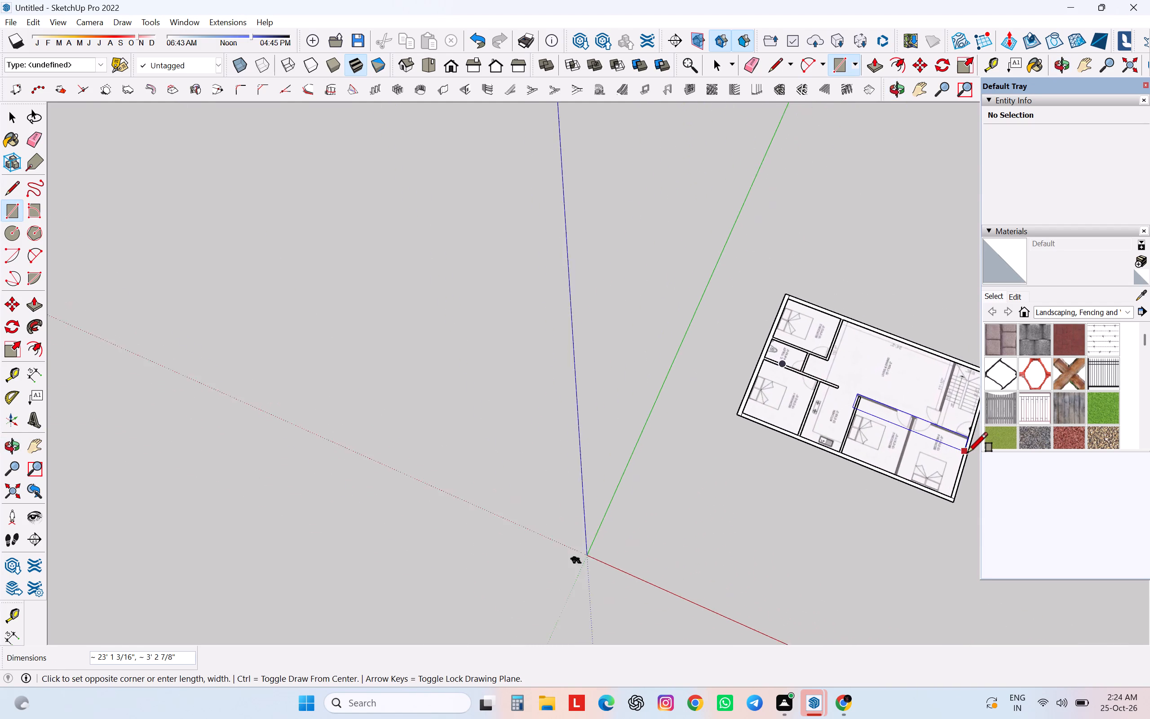
scroll(968, 453, "up", 20)
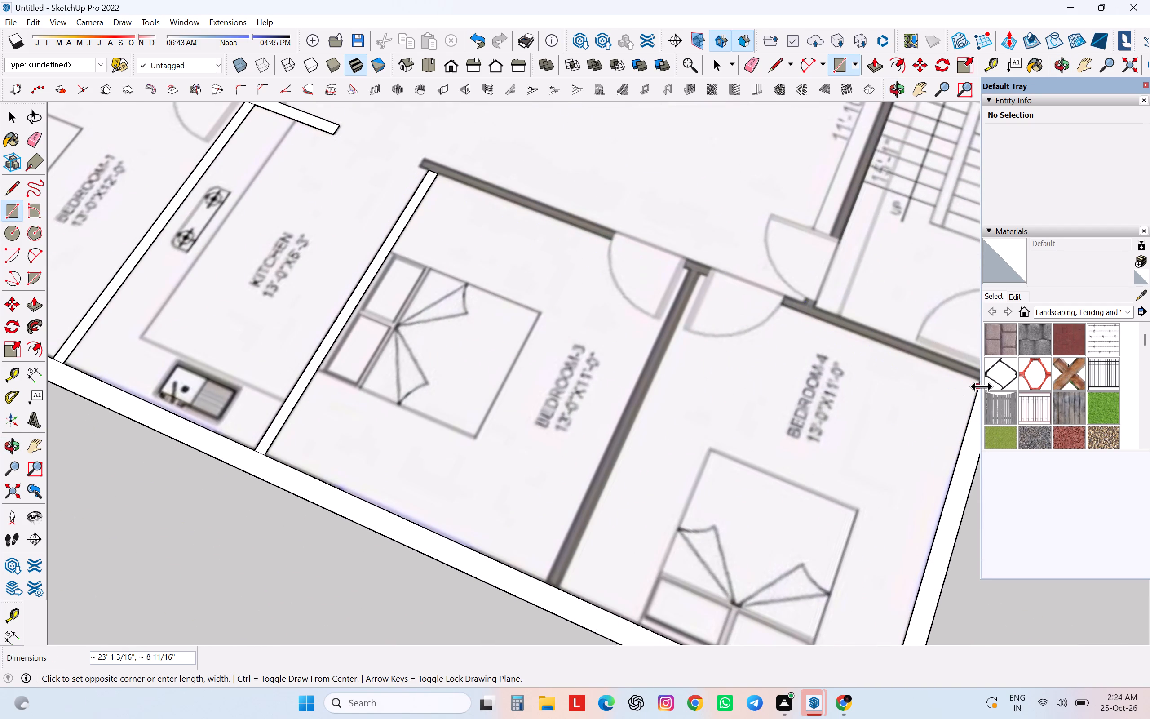
scroll(932, 428, "down", 4)
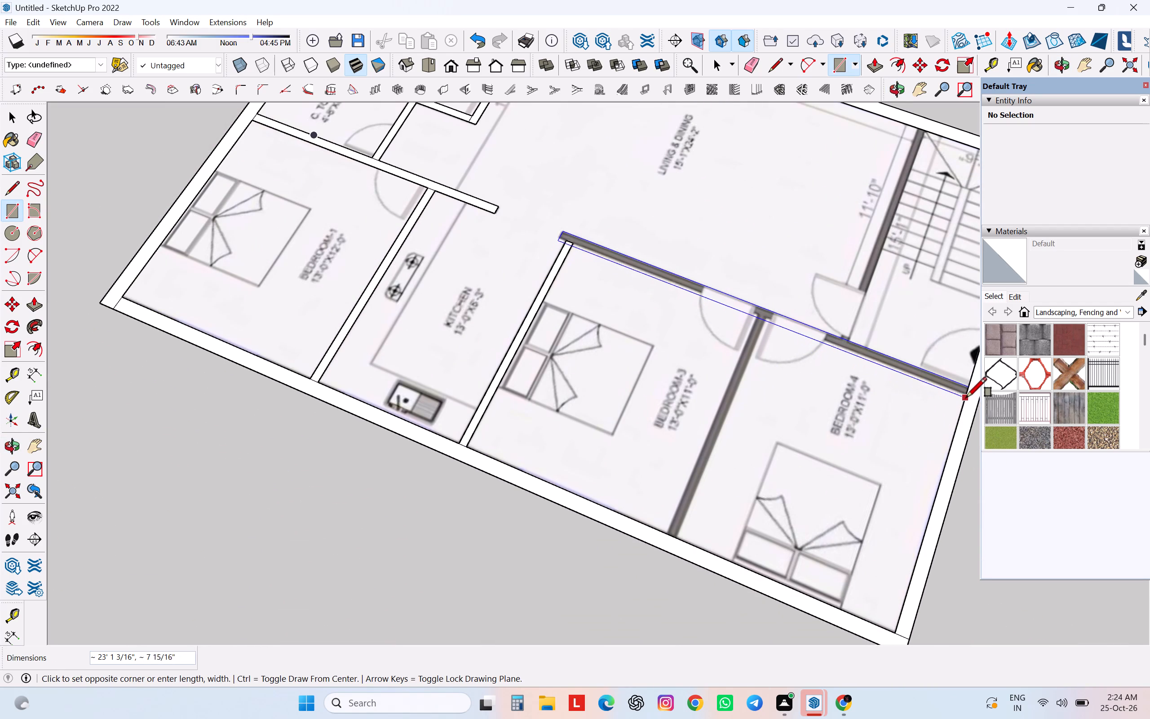
left_click(967, 395)
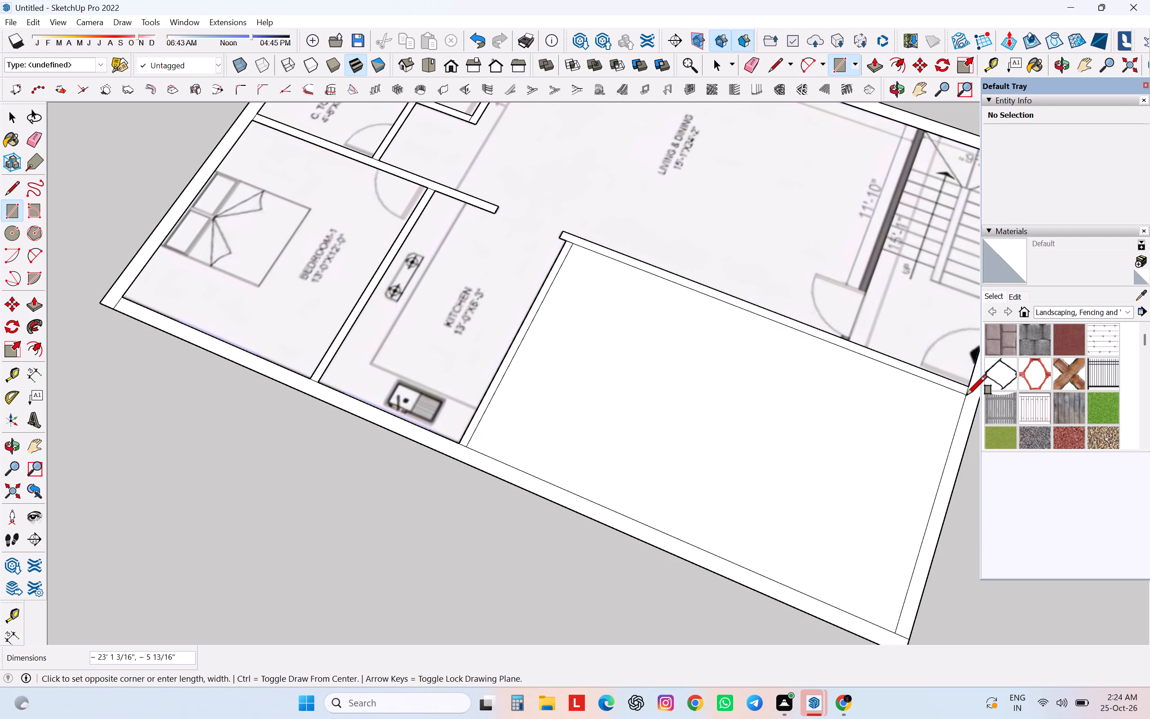
Delete the face filling the Bedroom-3 and Bedroom-4 area.
key("space")
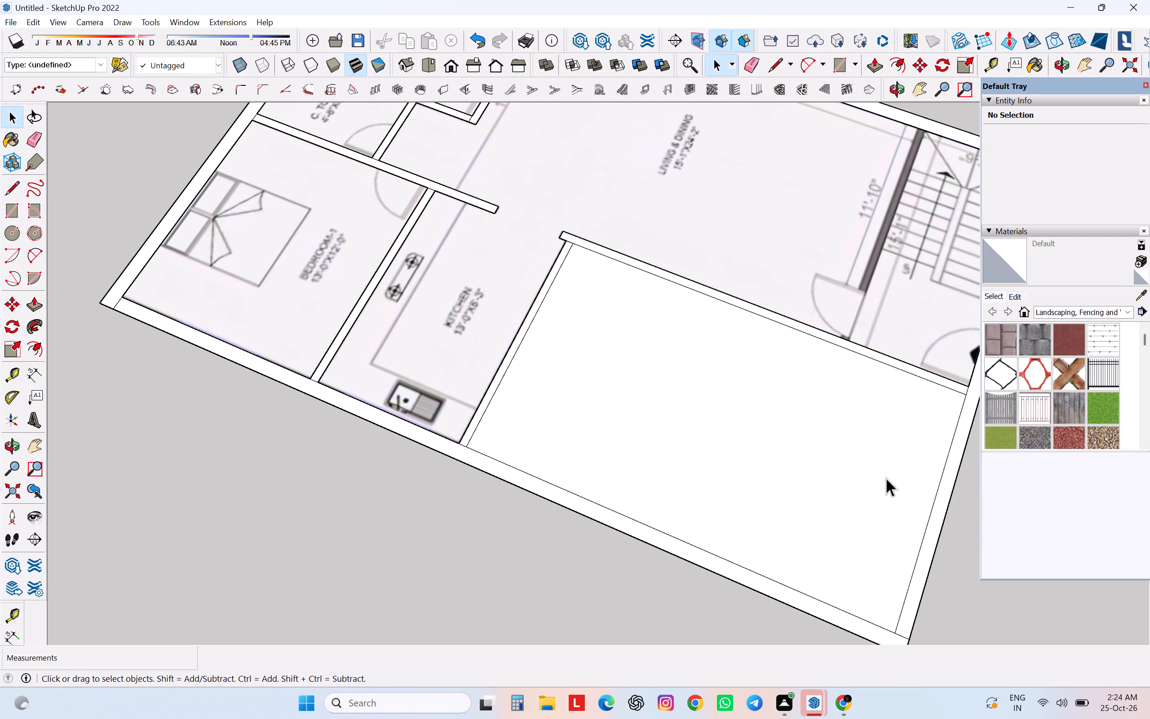
left_click_drag(886, 479, 891, 481)
left_click(882, 497)
key("Delete")
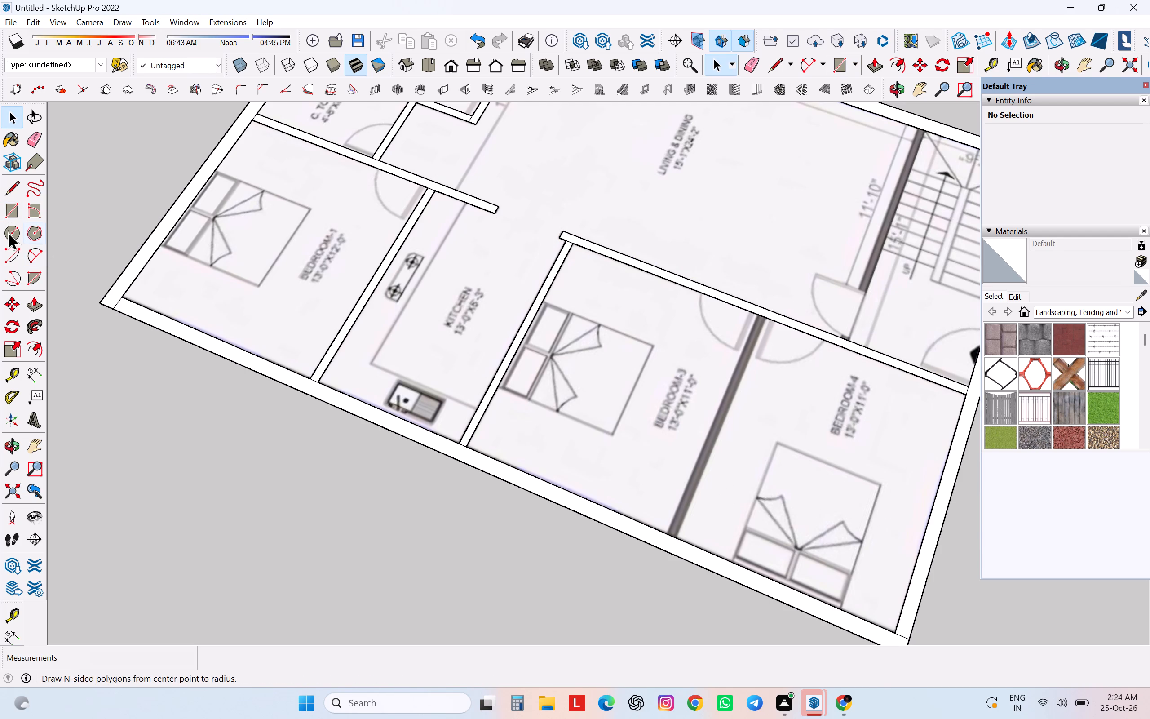
Draw a rectangle about 12 ft 11 1/16 in by 5 13/16 in over the wall between Bedroom-3 and Bedroom-4.
left_click(16, 209)
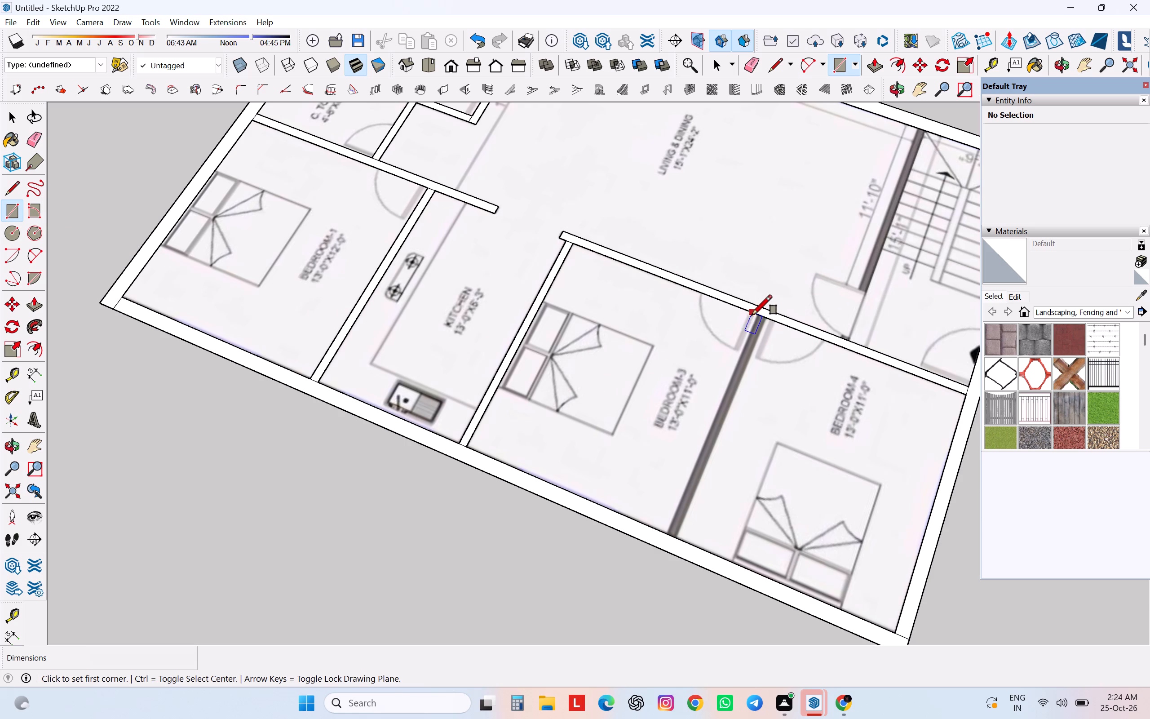
scroll(756, 312, "up", 11)
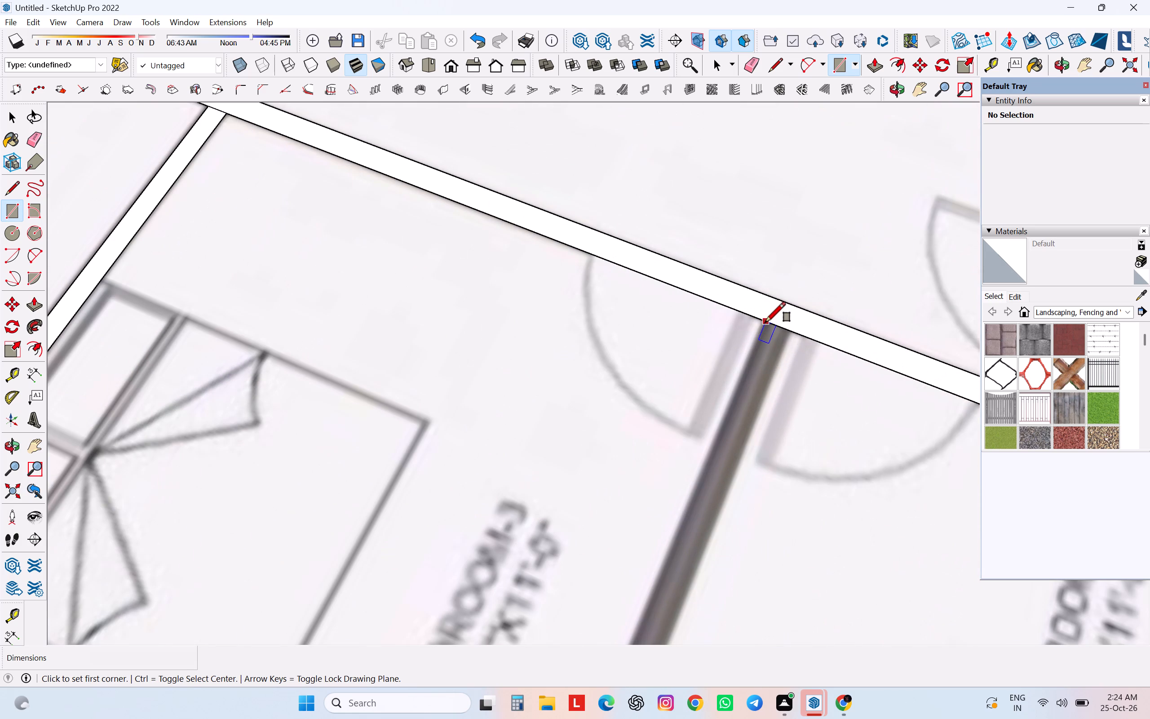
left_click(765, 322)
scroll(773, 299, "down", 15)
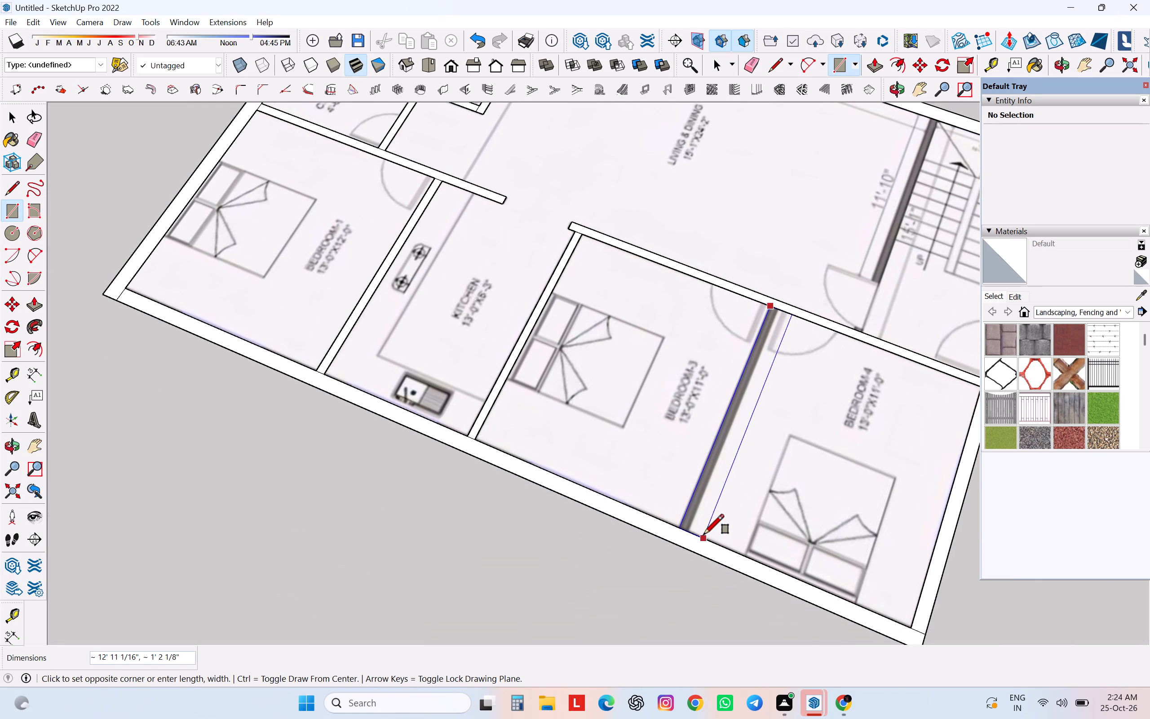
scroll(685, 531, "up", 7)
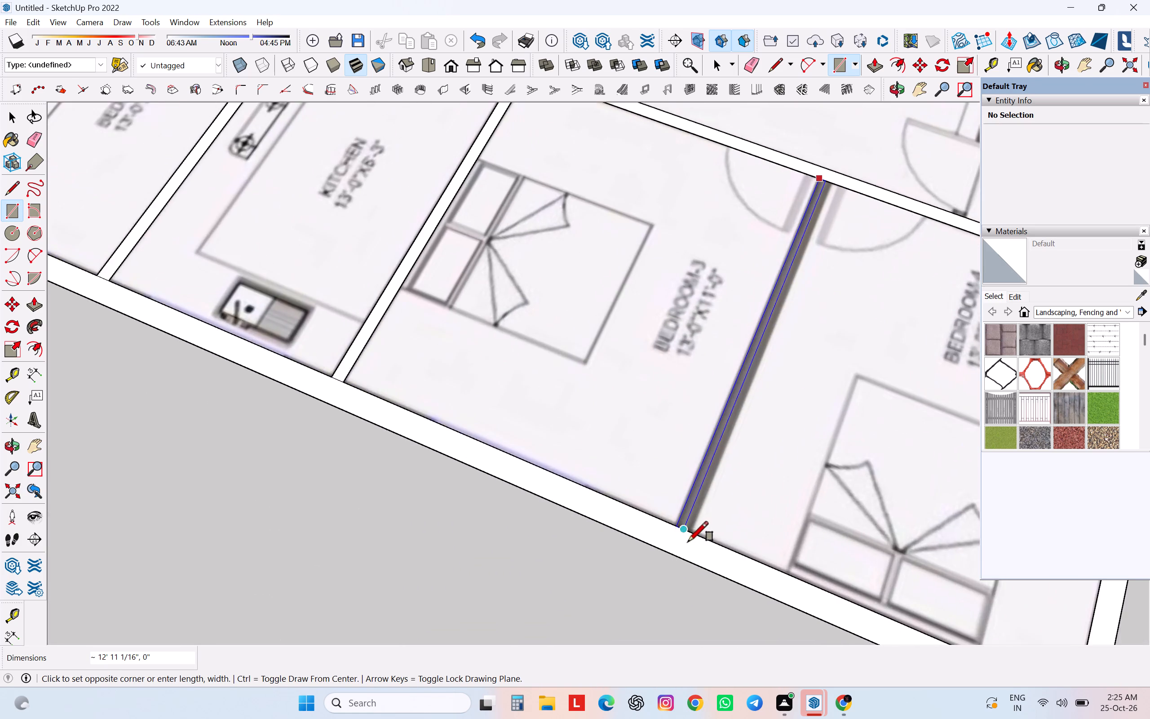
scroll(689, 542, "up", 6)
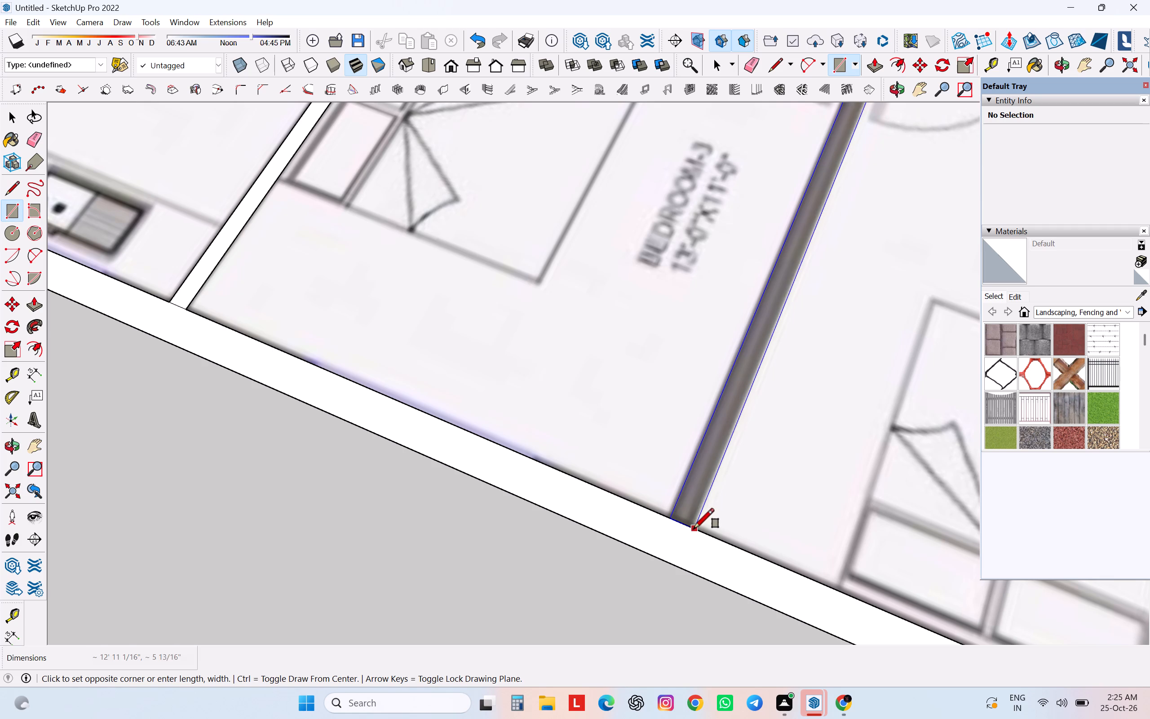
left_click(691, 528)
Delete the faces filling Bedroom-4 and Bedroom-3, keeping the wall between them.
scroll(699, 466, "down", 7)
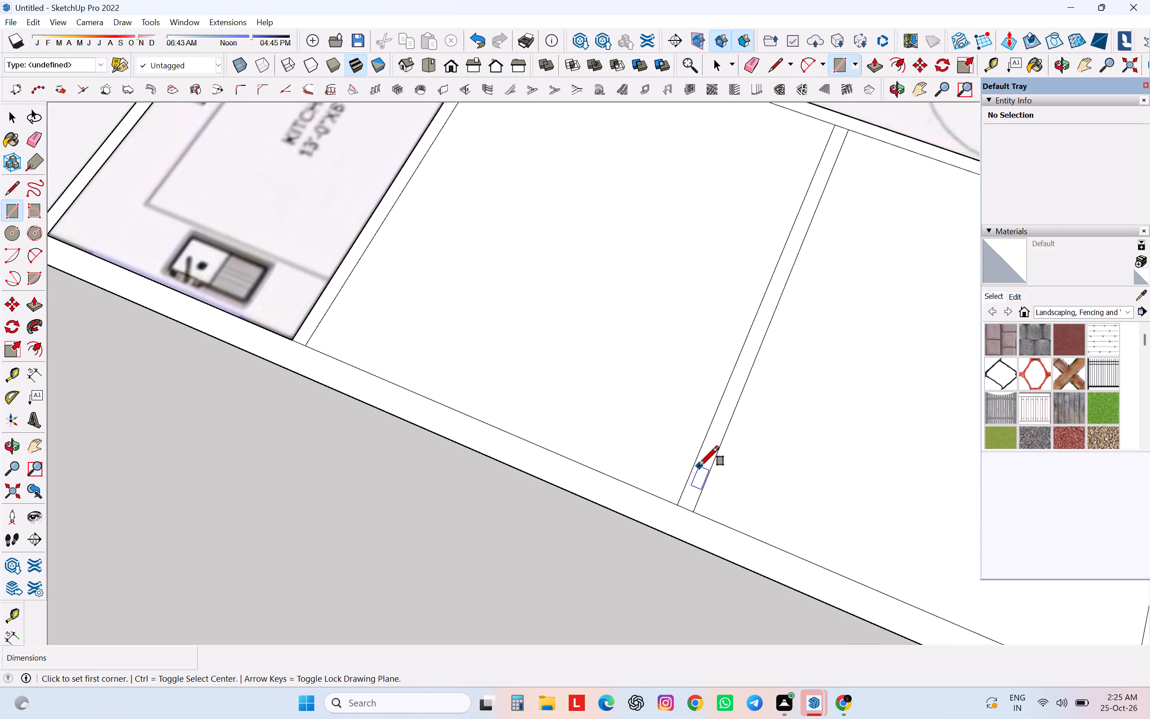
scroll(699, 466, "down", 12)
key("space")
left_click(765, 476)
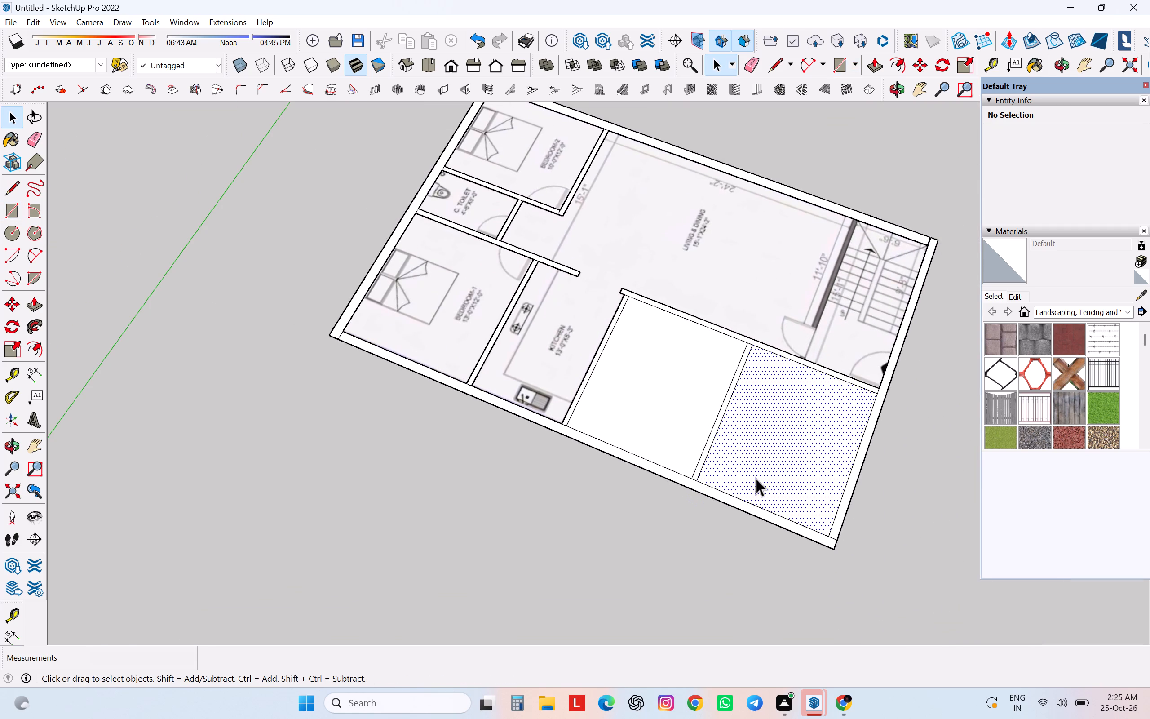
key("Delete")
left_click(656, 434)
key("Delete")
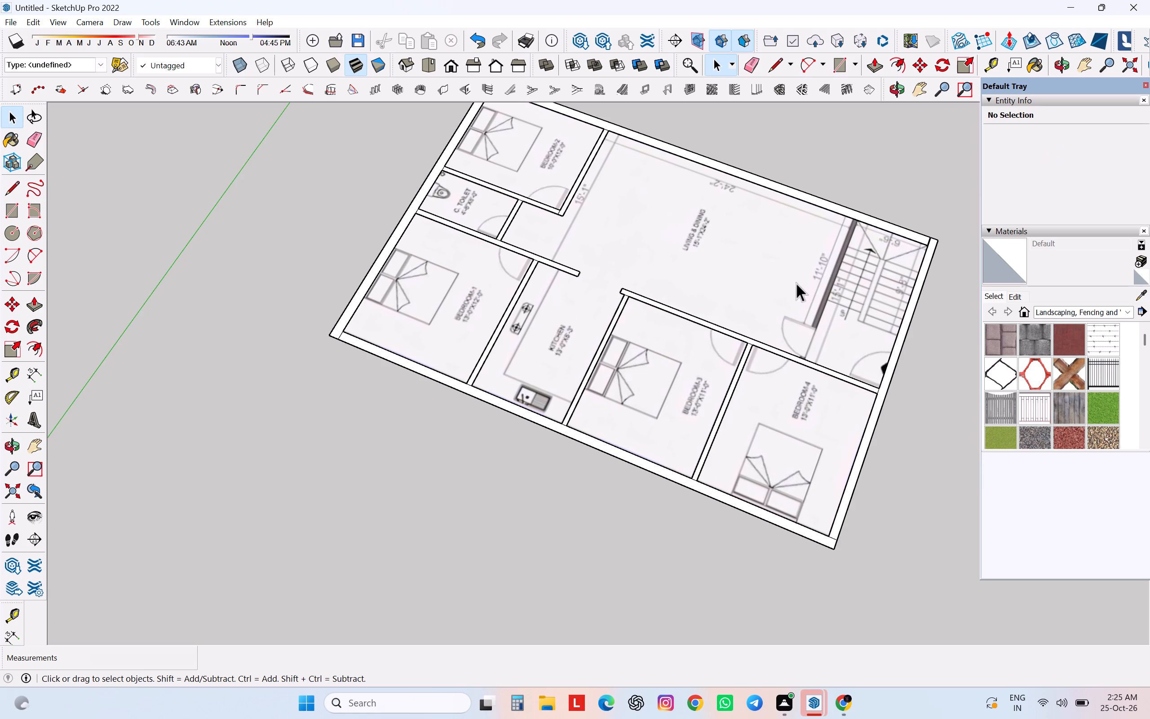
Draw a rectangle about 14 ft 10 13/16 in by 5 3/4 in over the wall between the living area and staircase, spanning the doorway.
scroll(873, 215, "up", 13)
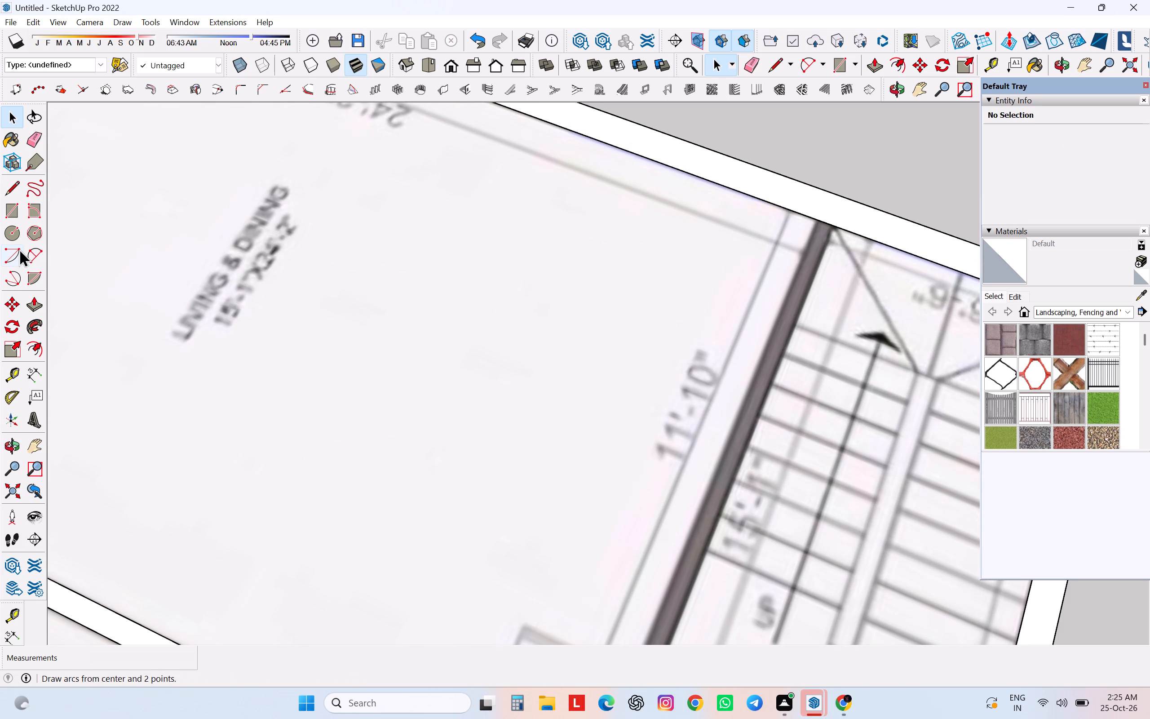
left_click(5, 209)
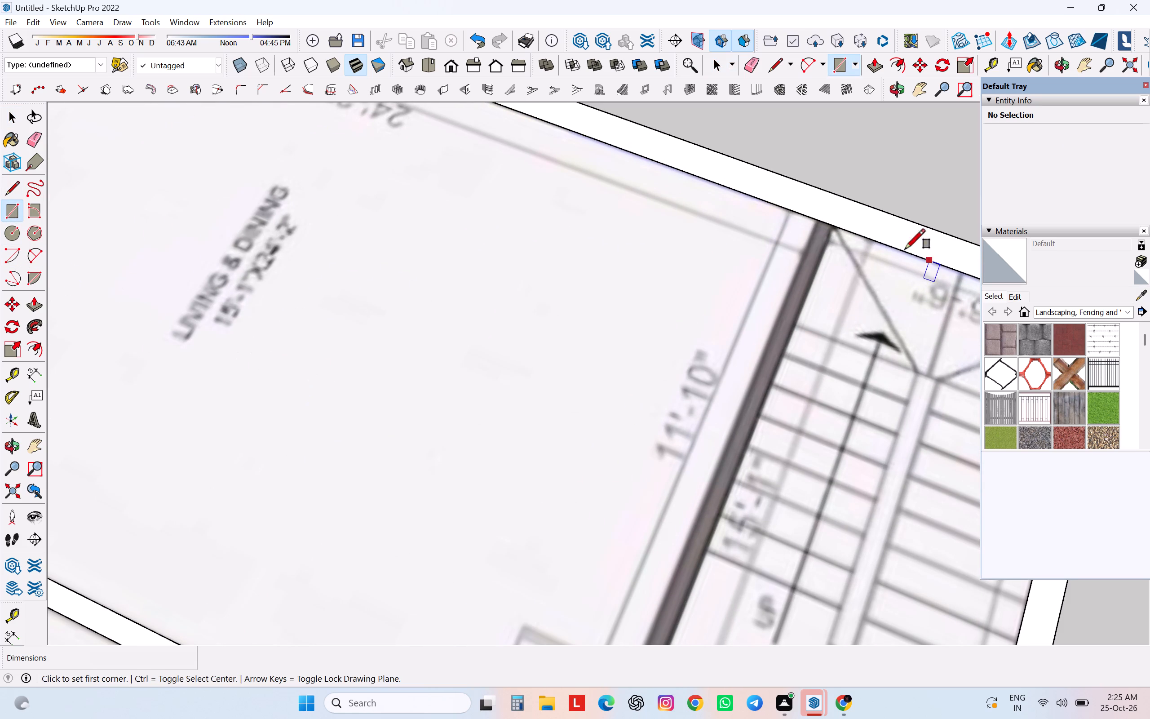
left_click(814, 221)
scroll(818, 214, "down", 6)
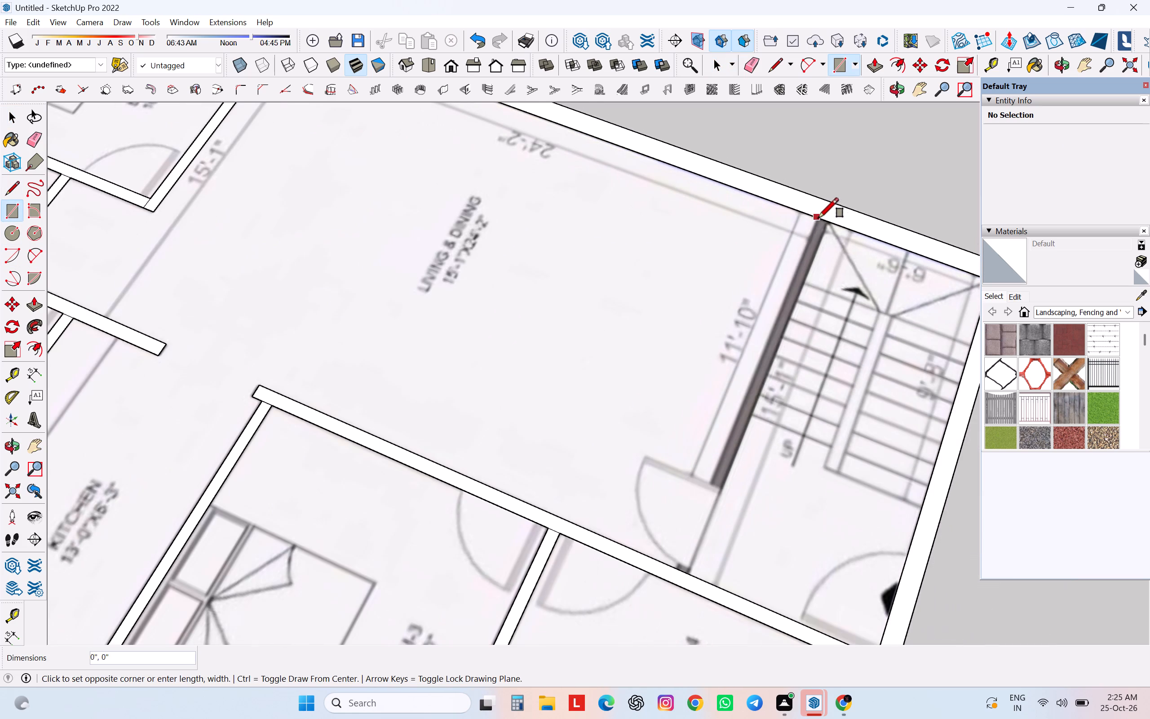
left_click(688, 575)
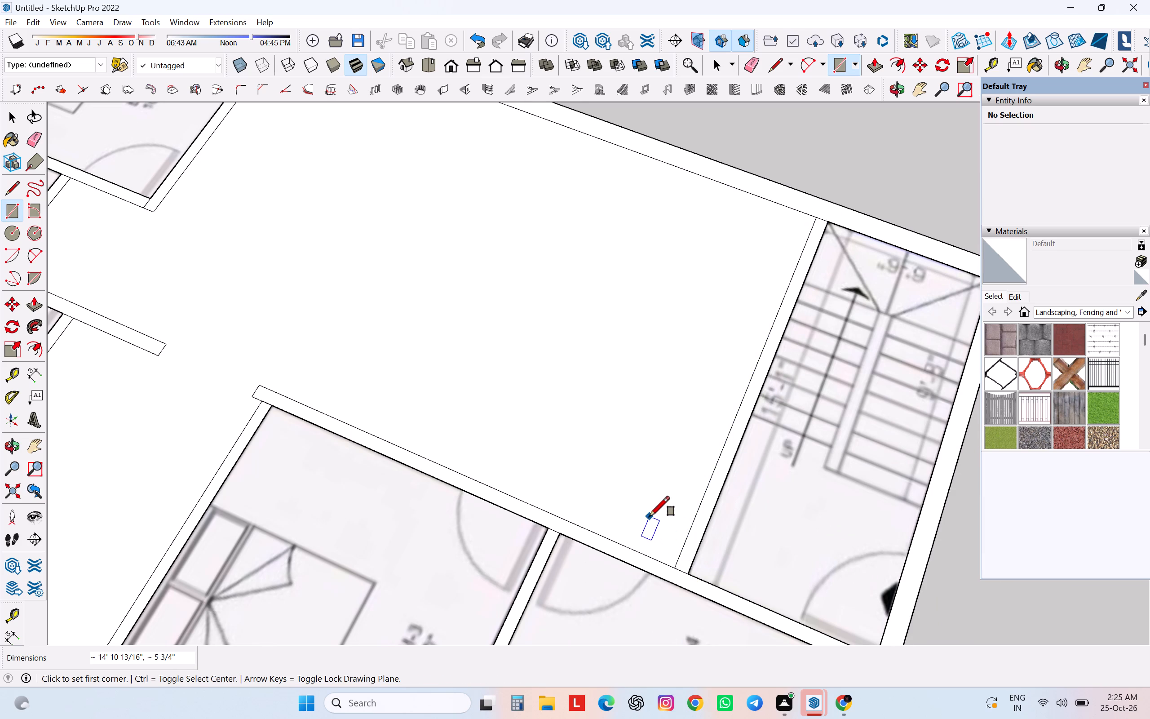
Delete the face filling the living, dining and kitchen area.
key("space")
left_click(649, 504)
key("Delete")
scroll(645, 502, "down", 5)
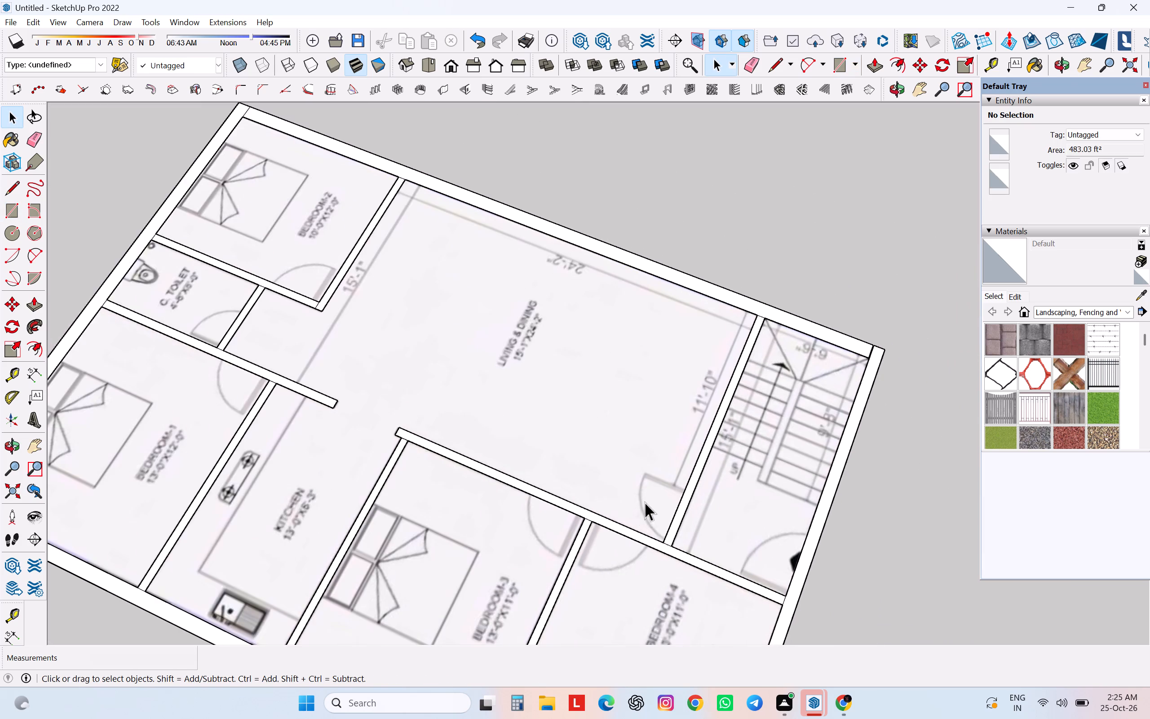
Delete the short edge dividing the outer wall face at the building corner beside Bedroom-4.
scroll(645, 502, "down", 2)
scroll(682, 441, "down", 7)
middle_click_drag(719, 596, 739, 589)
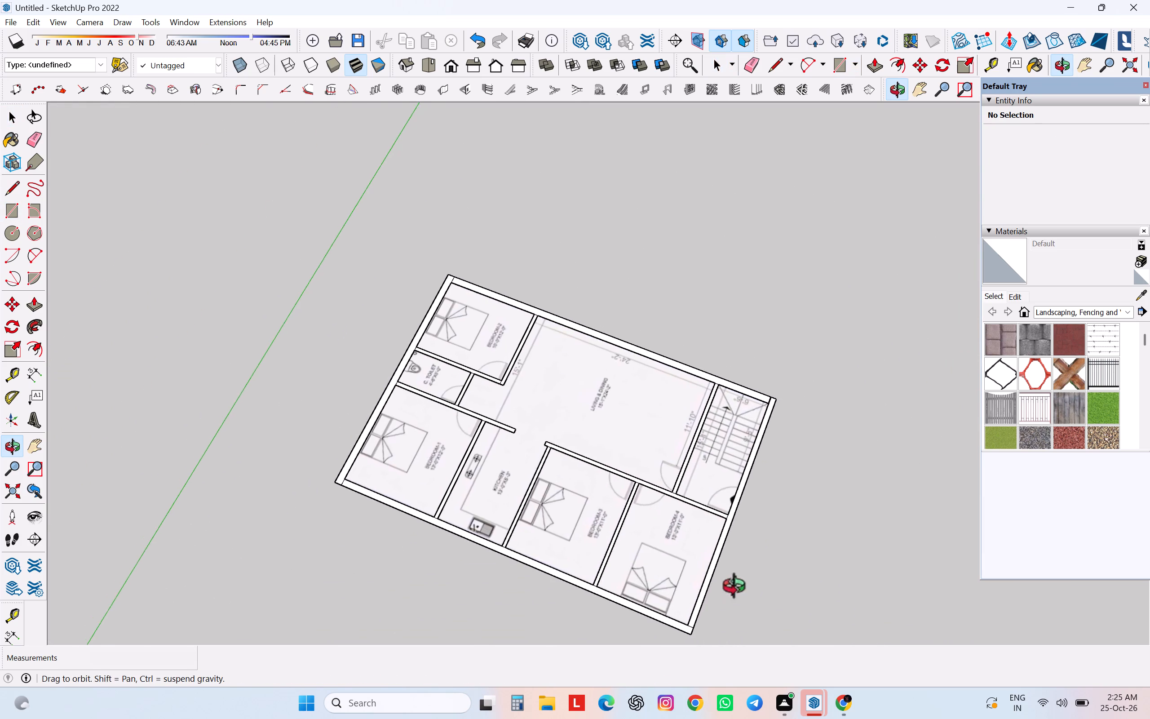
middle_click_drag(739, 589, 787, 565)
scroll(788, 571, "down", 1)
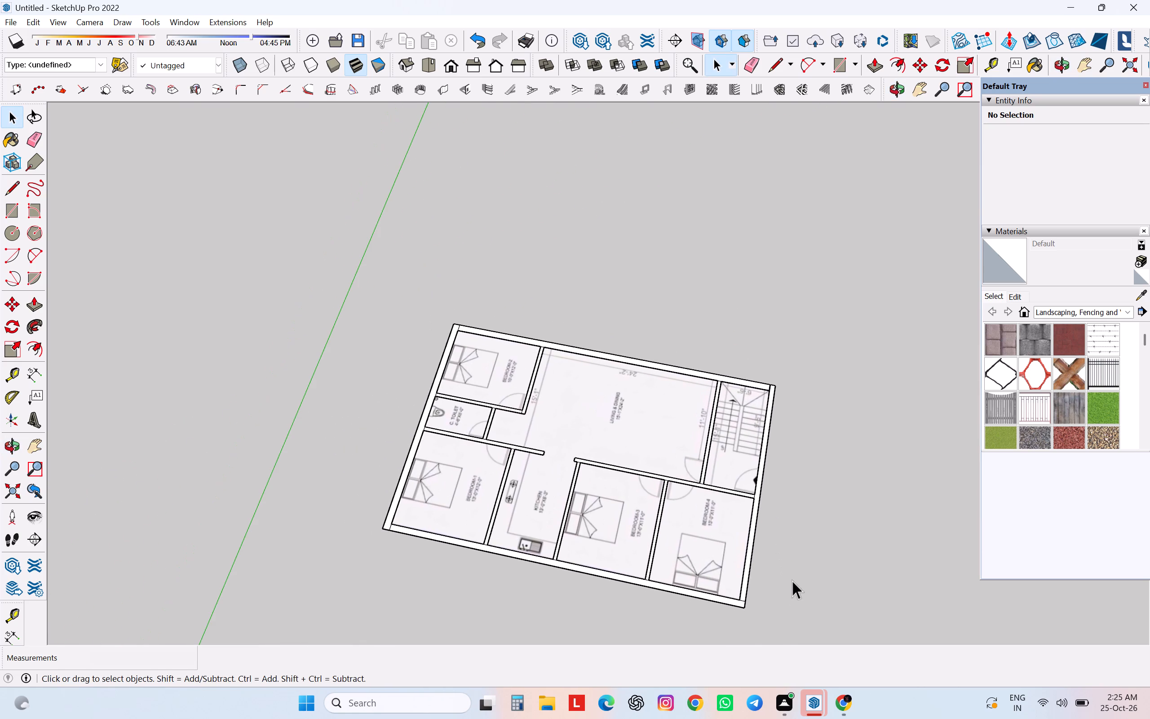
scroll(730, 633, "up", 6)
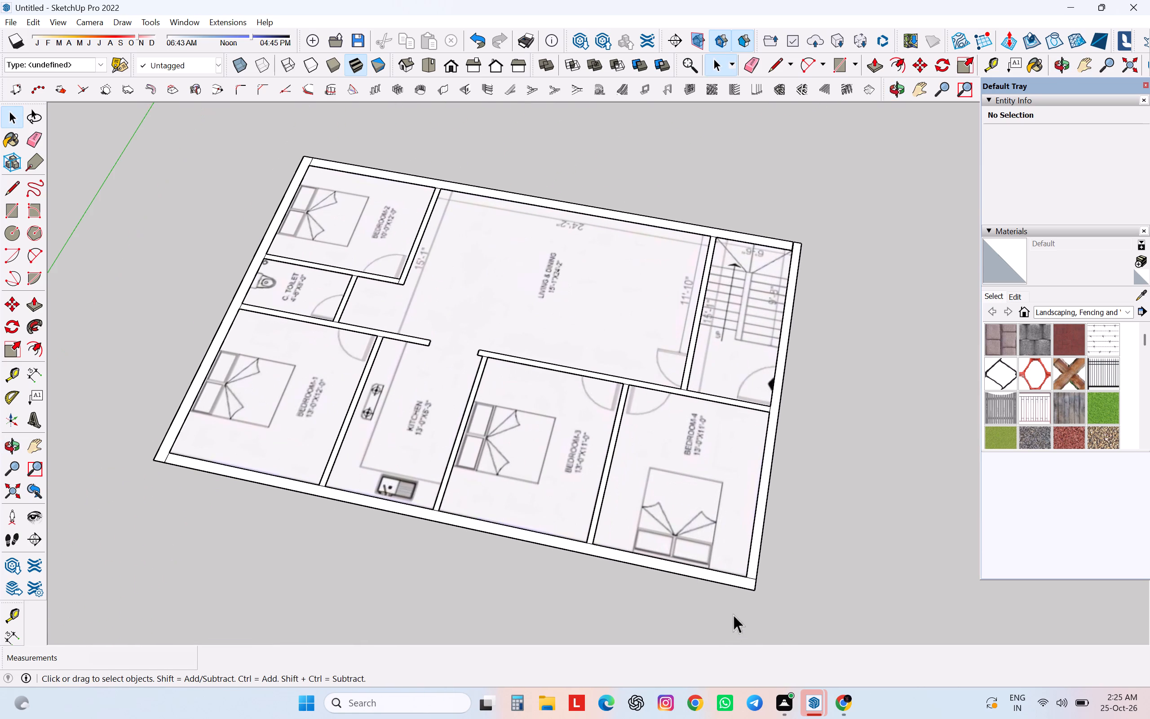
left_click(751, 578)
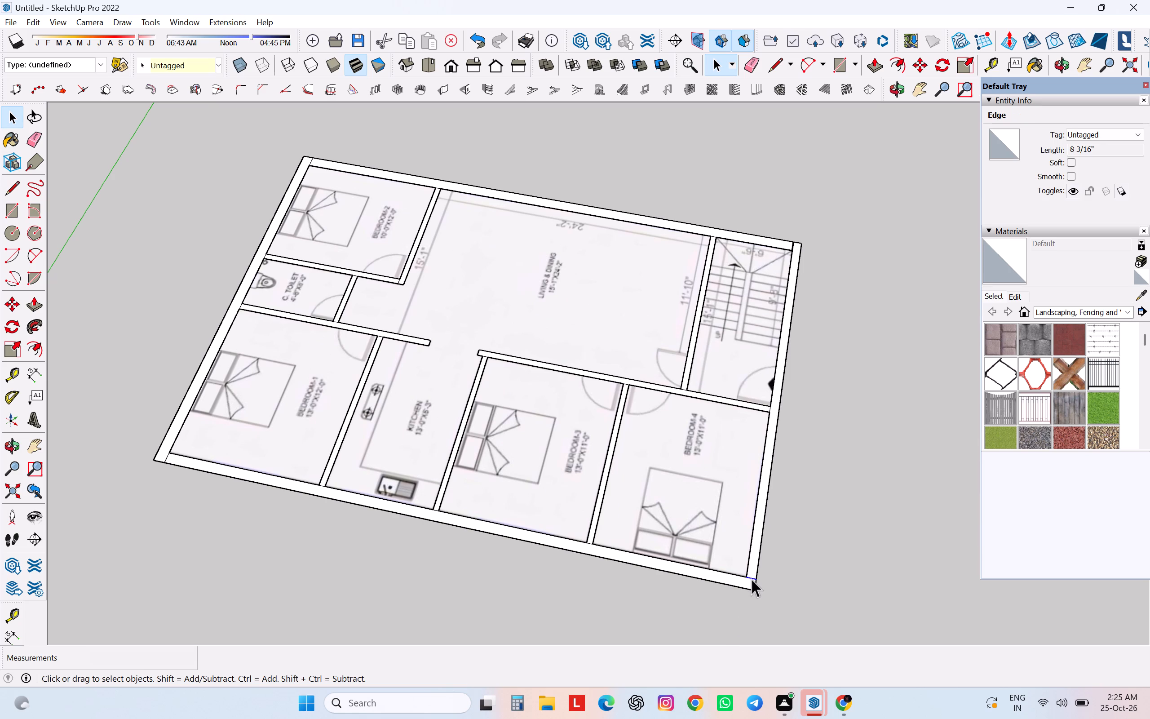
key("Delete")
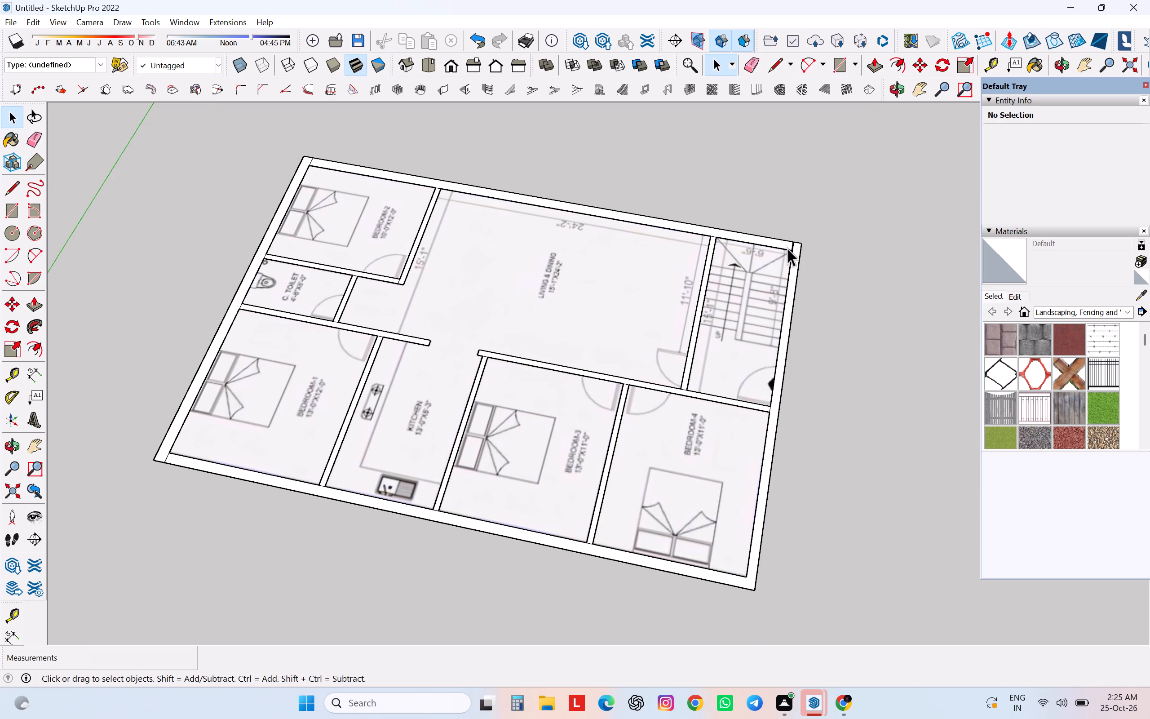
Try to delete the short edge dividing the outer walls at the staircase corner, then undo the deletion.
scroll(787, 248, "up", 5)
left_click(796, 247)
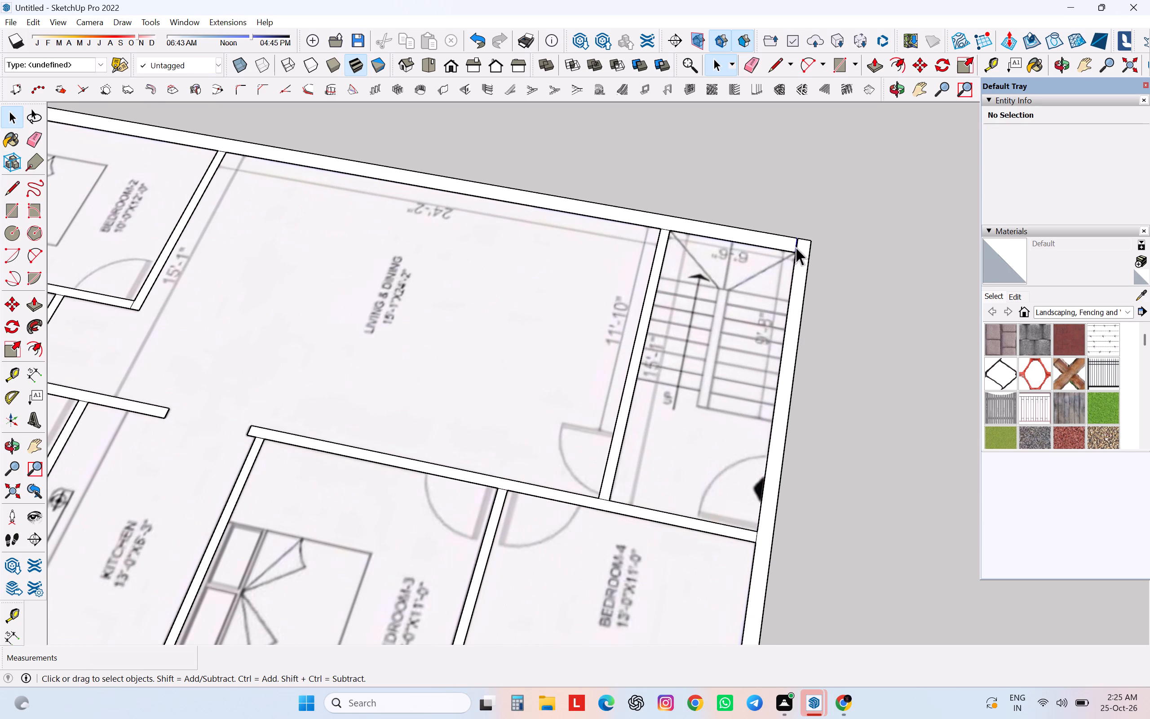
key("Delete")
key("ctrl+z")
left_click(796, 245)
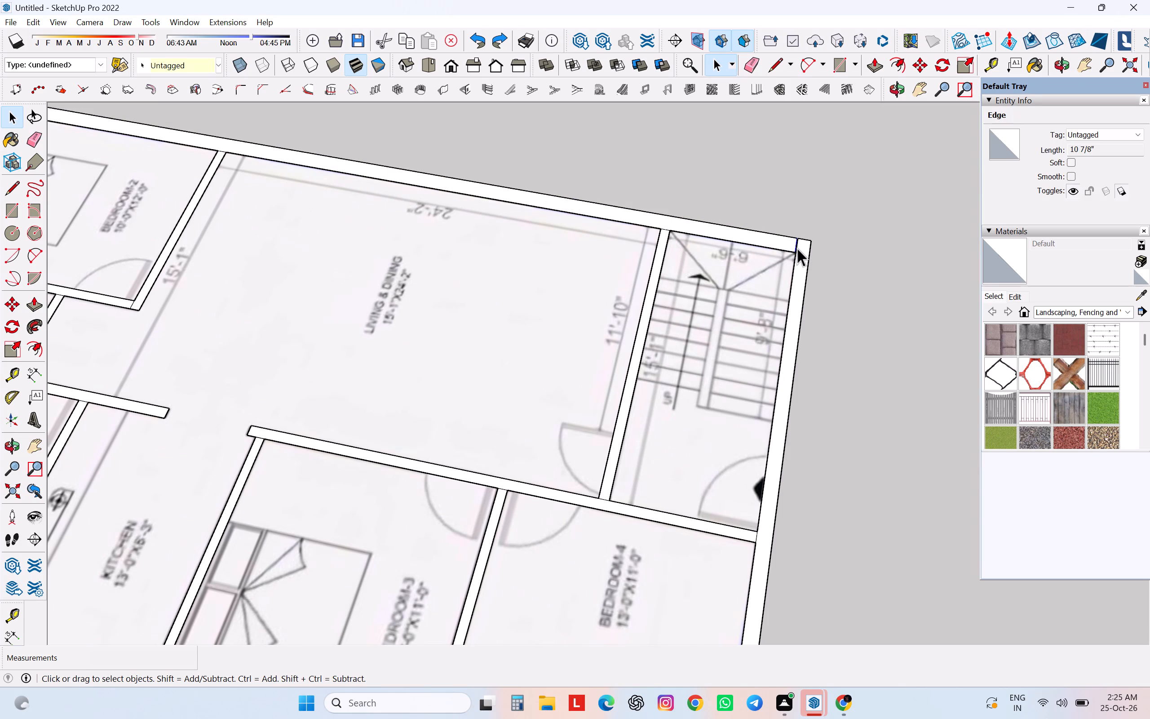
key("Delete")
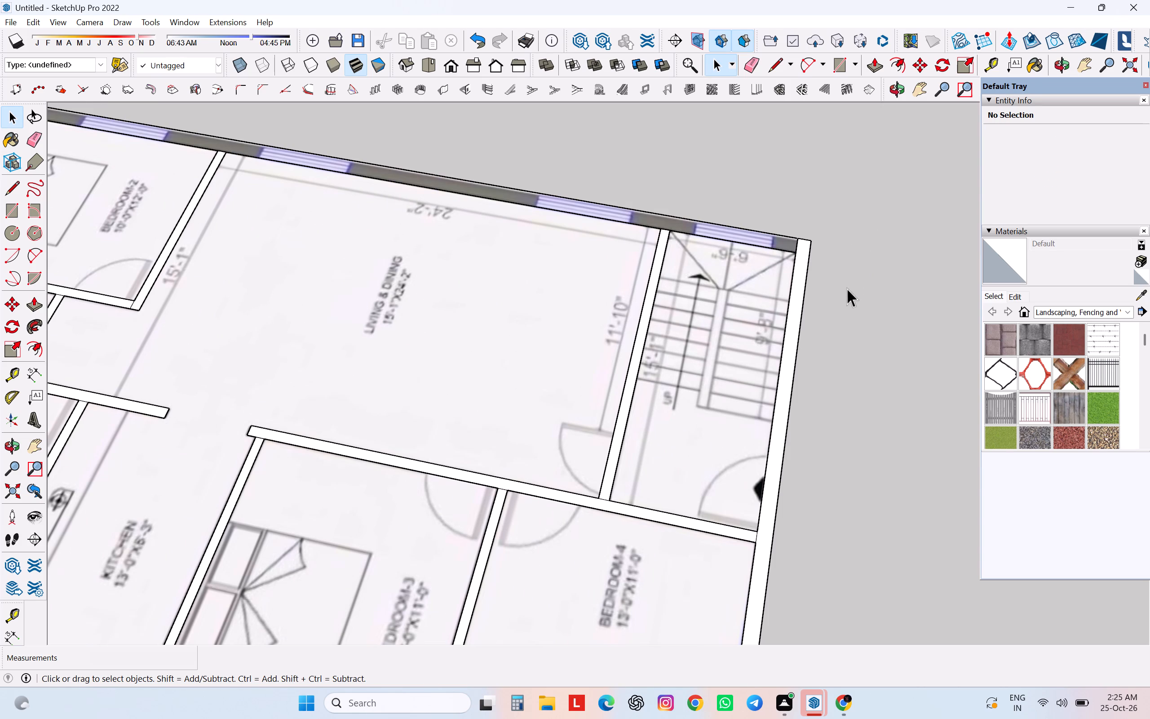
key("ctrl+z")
Delete the three edges dividing the long wall along Bedroom-3 and Bedroom-4 from the staircase wall, the Bedroom-3/Bedroom-4 wall and the kitchen/Bedroom-3 wall.
scroll(821, 321, "down", 1)
scroll(638, 475, "down", 1)
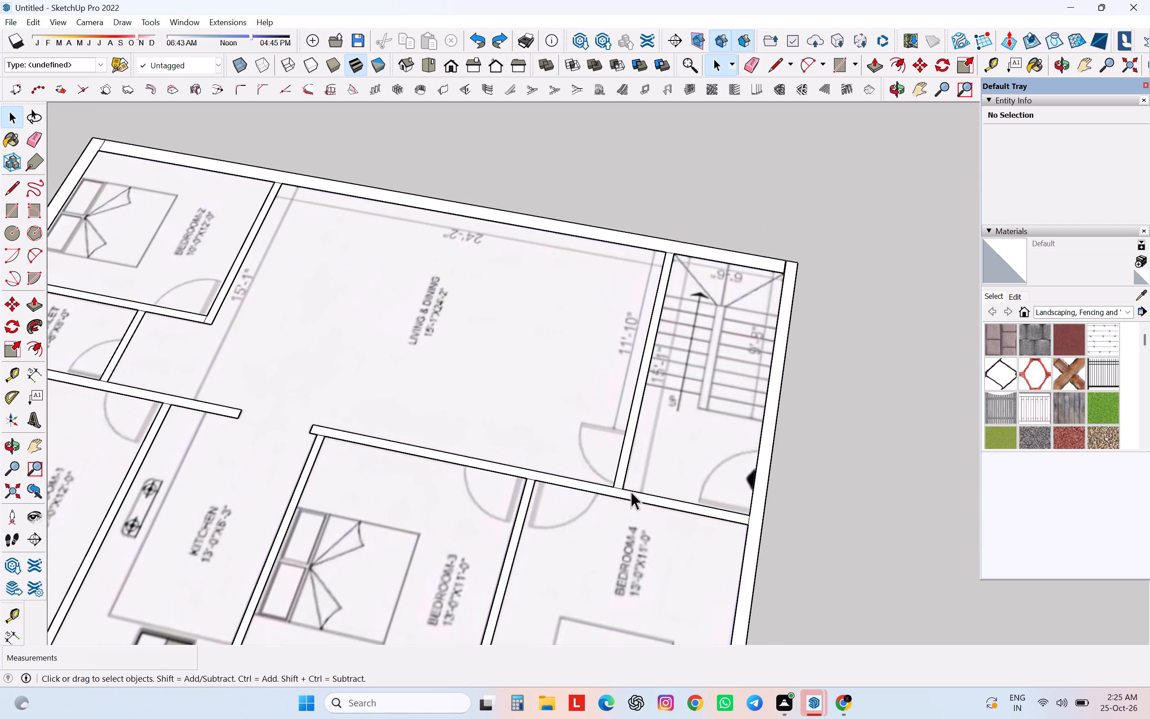
scroll(625, 498, "up", 6)
left_click(617, 480)
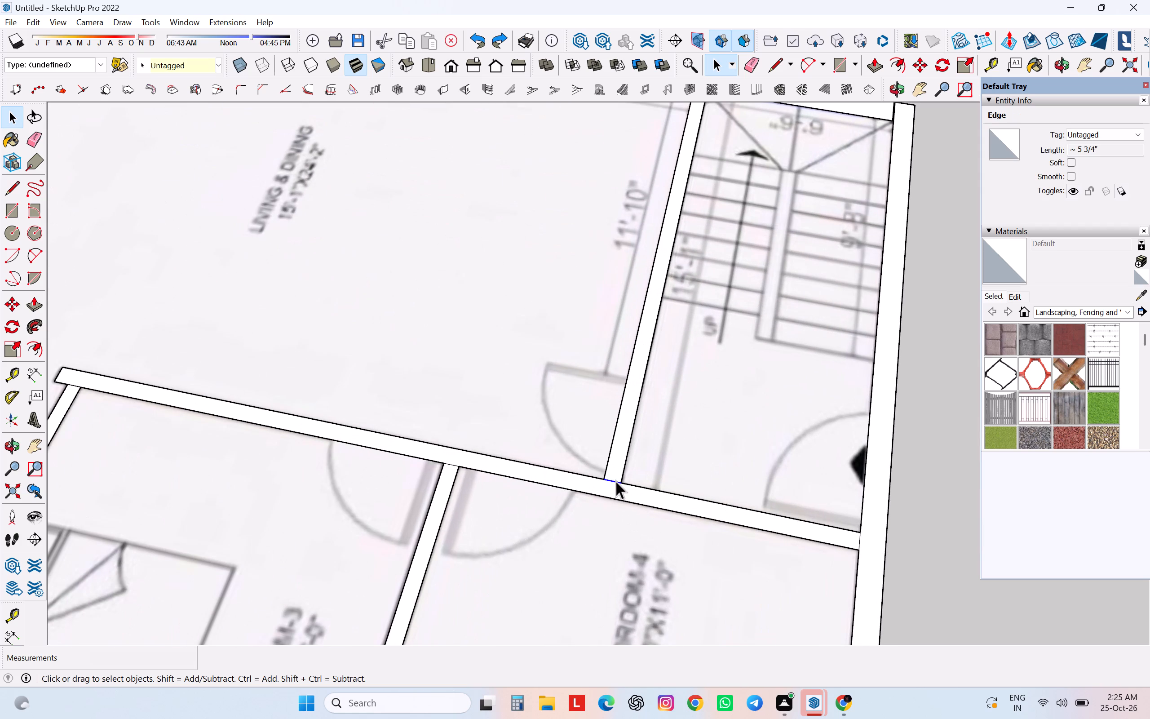
key("Delete")
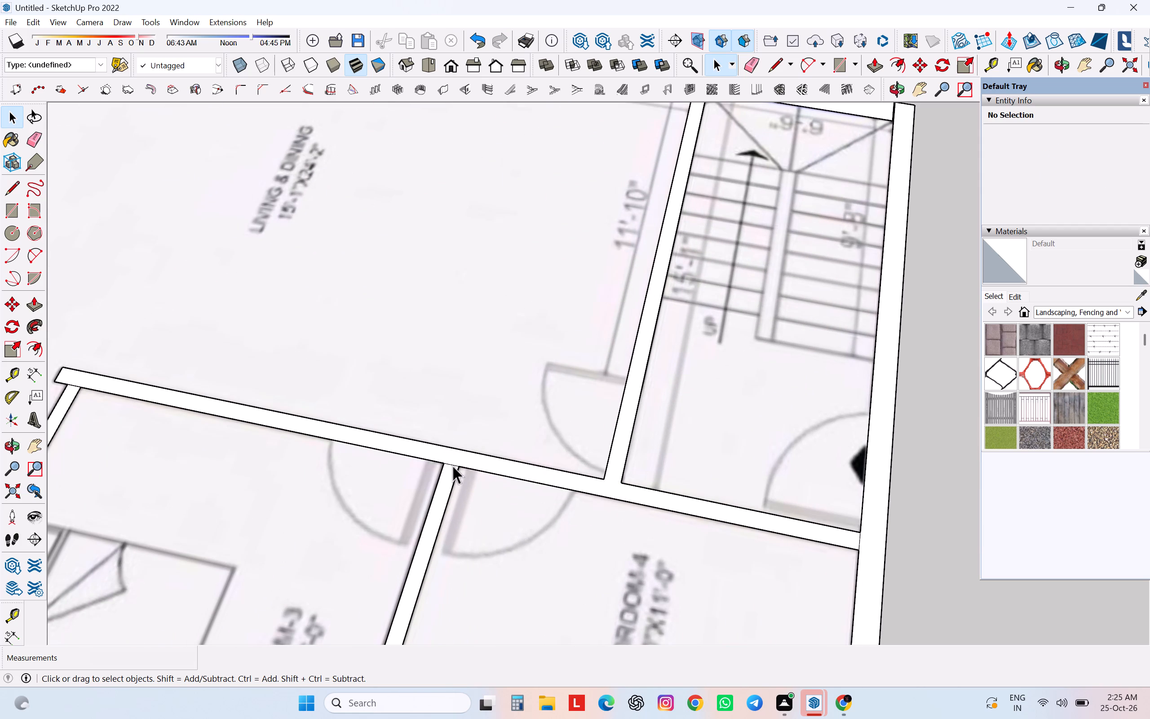
left_click(452, 462)
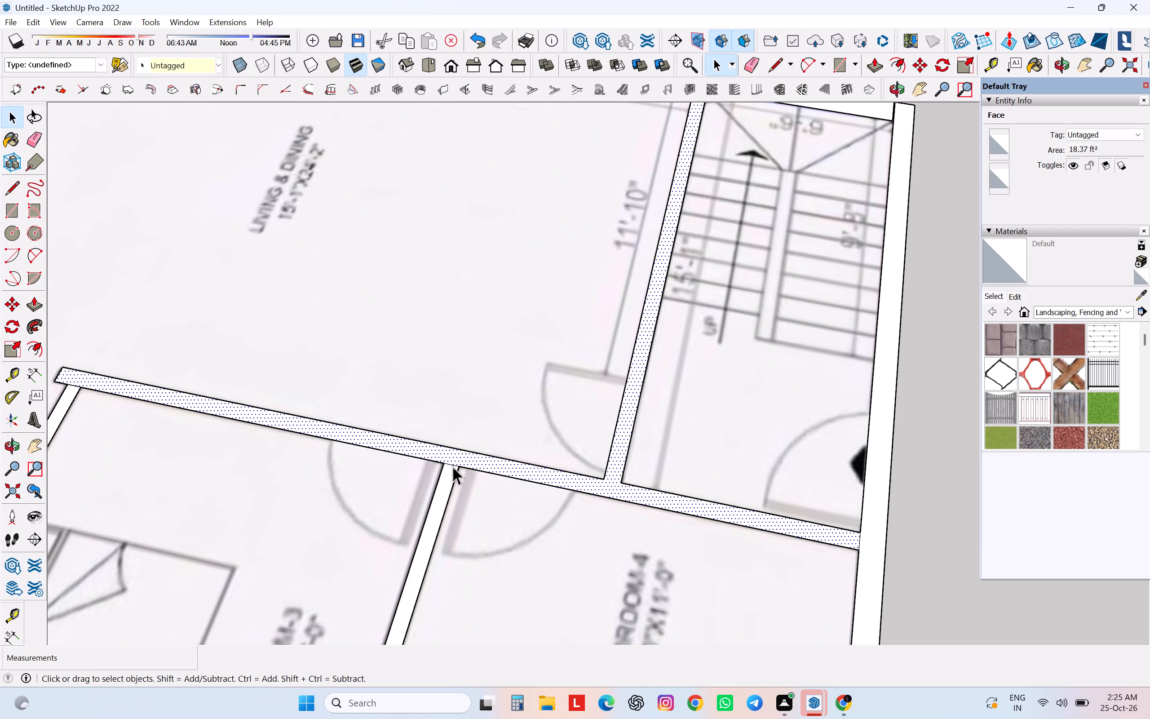
left_click(452, 466)
key("Delete")
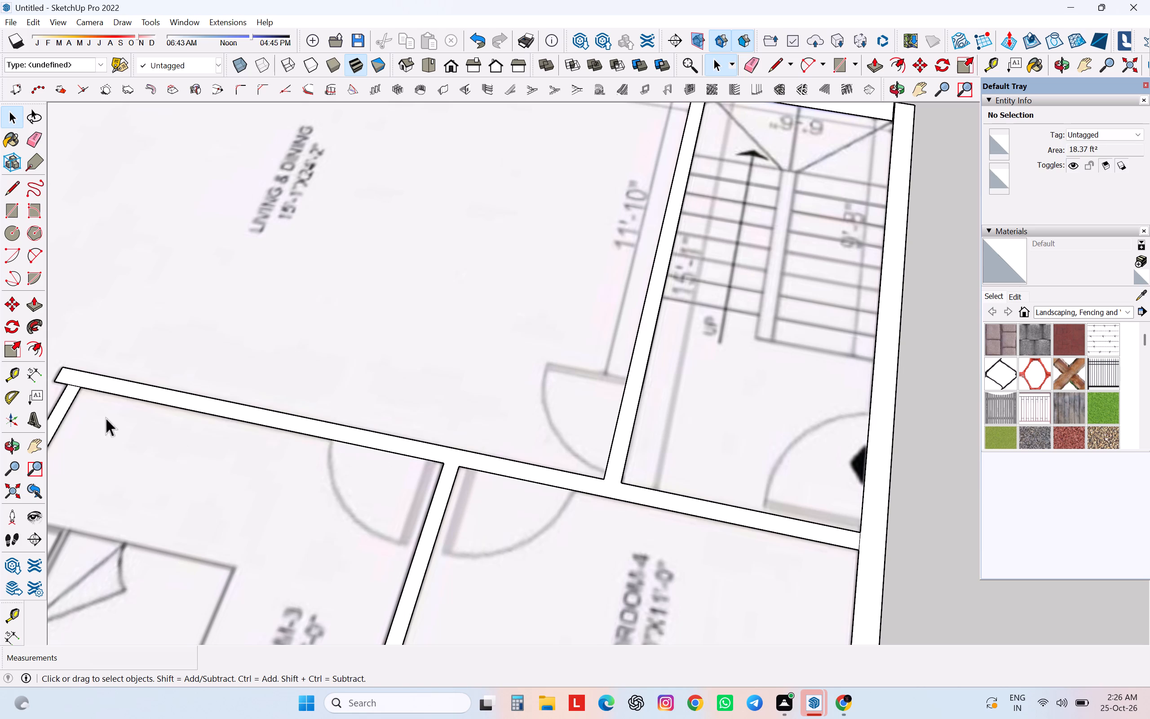
left_click(72, 385)
key("Delete")
scroll(73, 384, "down", 6)
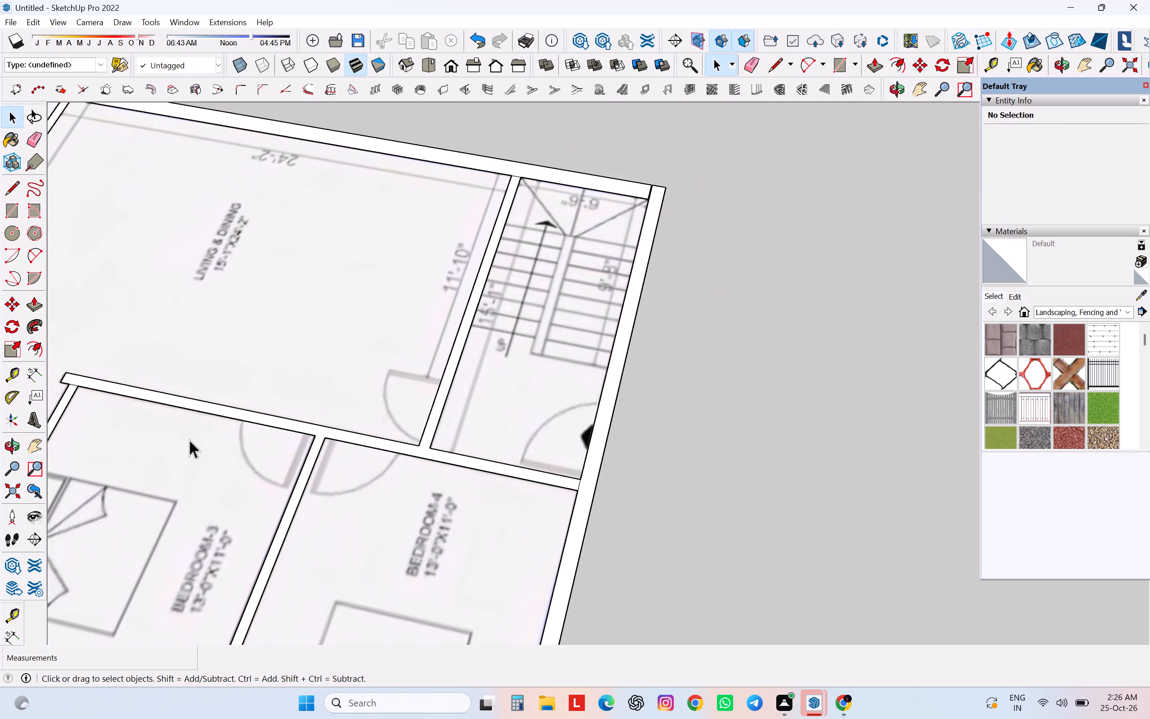
scroll(63, 385, "up", 11)
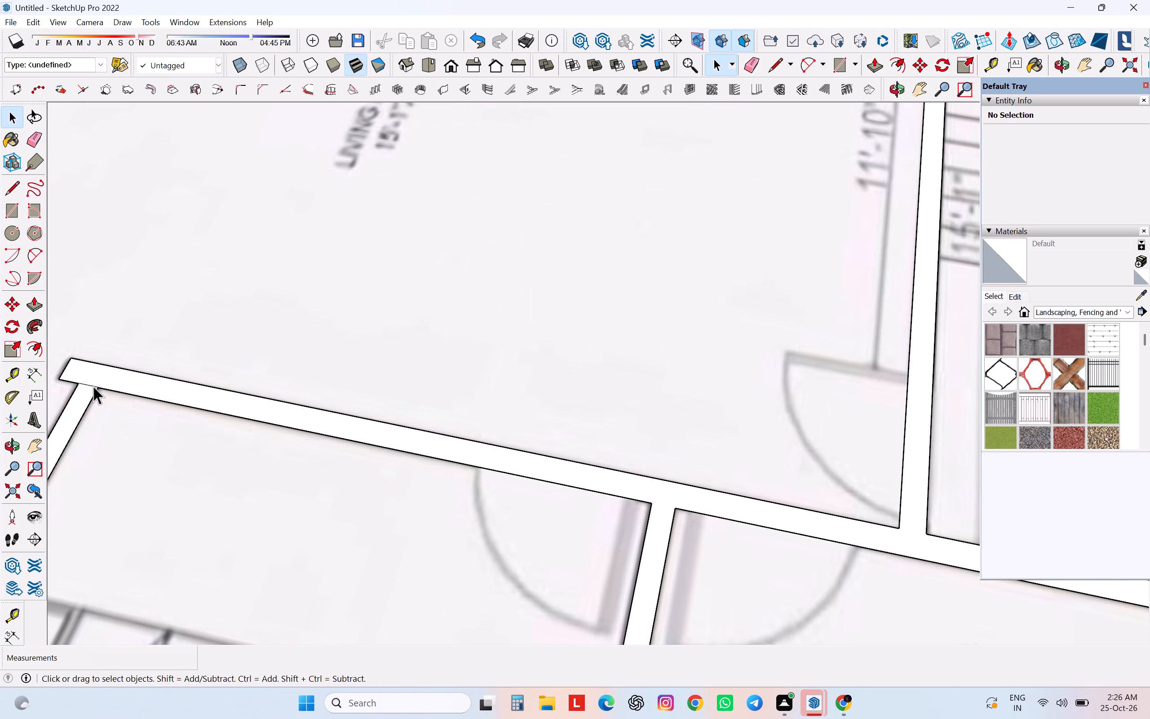
left_click(93, 386)
key("Delete")
Delete the edges where the kitchen/Bedroom-3 wall and the Bedroom-3/Bedroom-4 wall meet the outer wall.
scroll(112, 346, "down", 20)
scroll(112, 346, "down", 4)
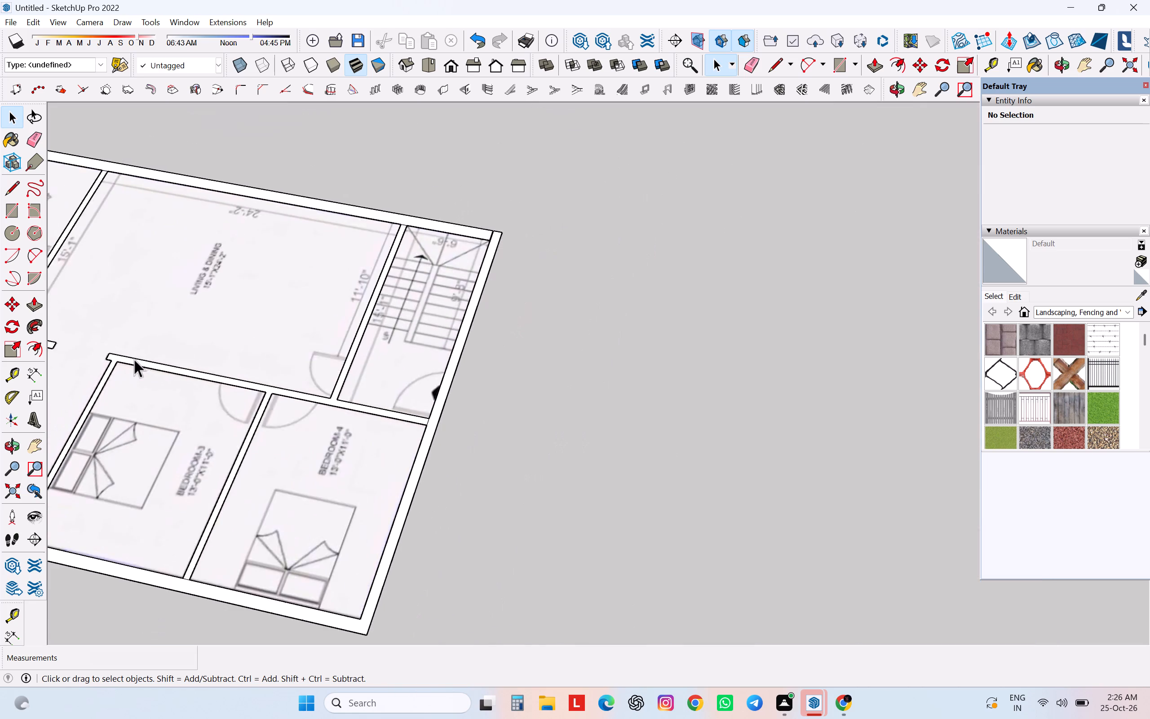
scroll(134, 359, "down", 5)
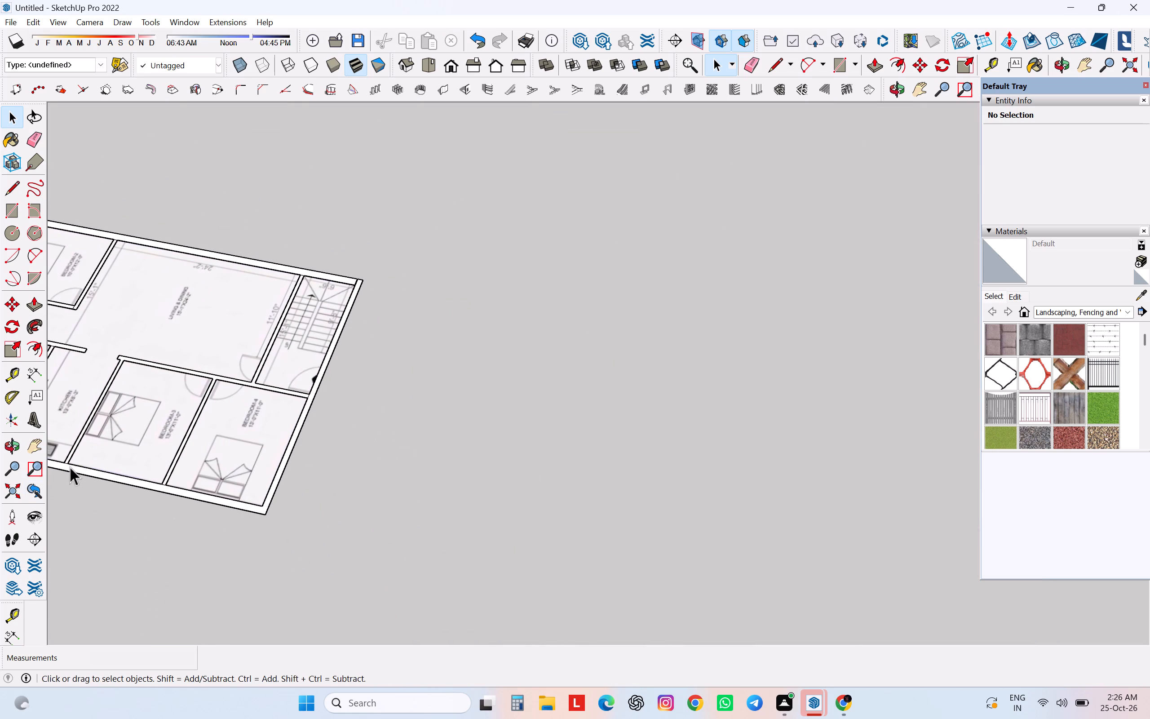
scroll(70, 466, "up", 12)
left_click(66, 455)
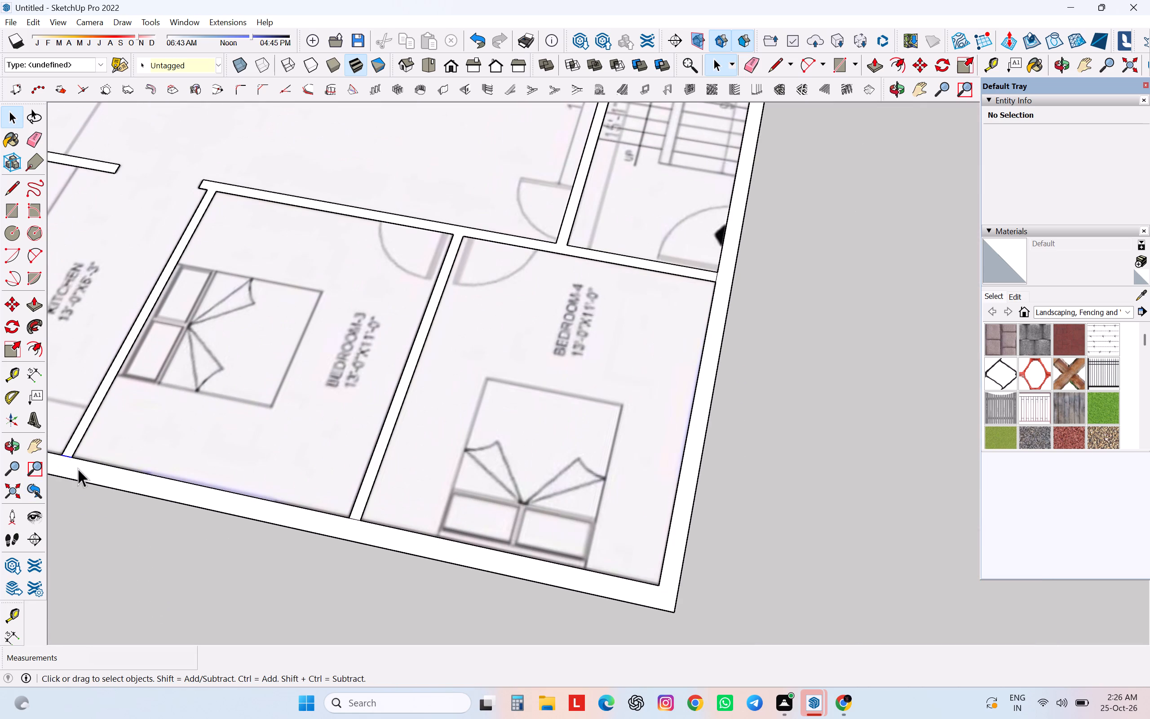
key("Delete")
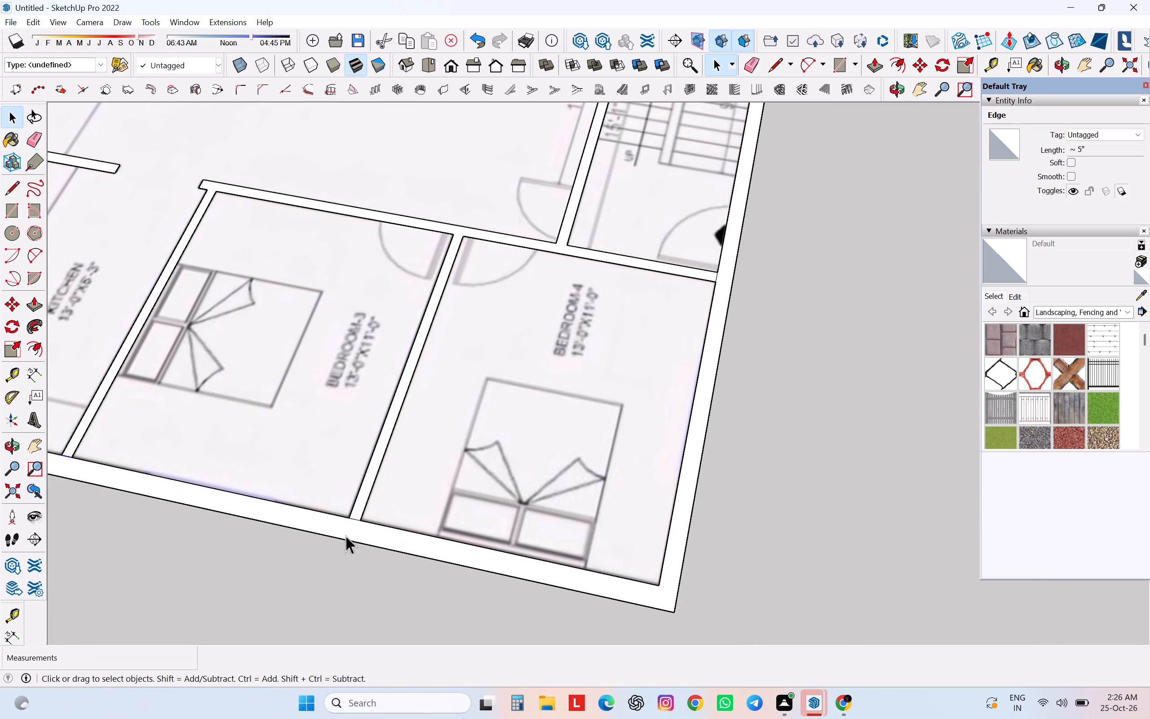
left_click(353, 517)
key("Delete")
Delete the edges at both ends of the Bedroom-1/kitchen wall, merging it with the outer wall and the inner cross wall.
scroll(353, 515, "down", 5)
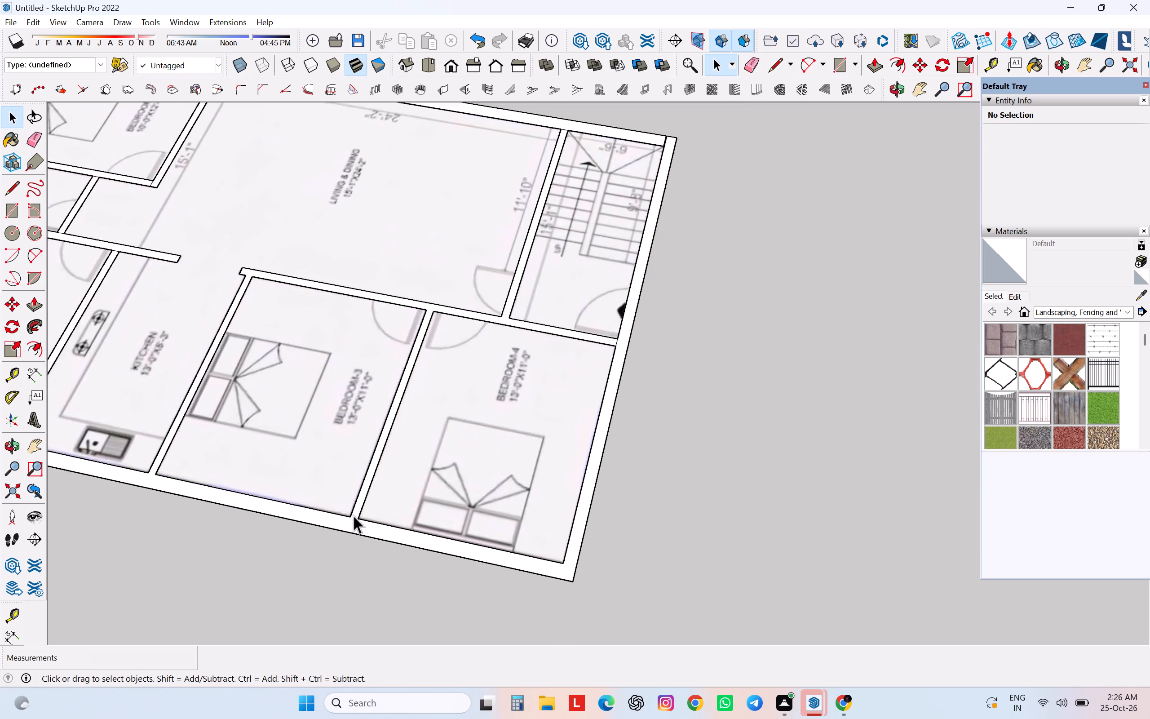
scroll(353, 515, "down", 5)
scroll(89, 448, "up", 12)
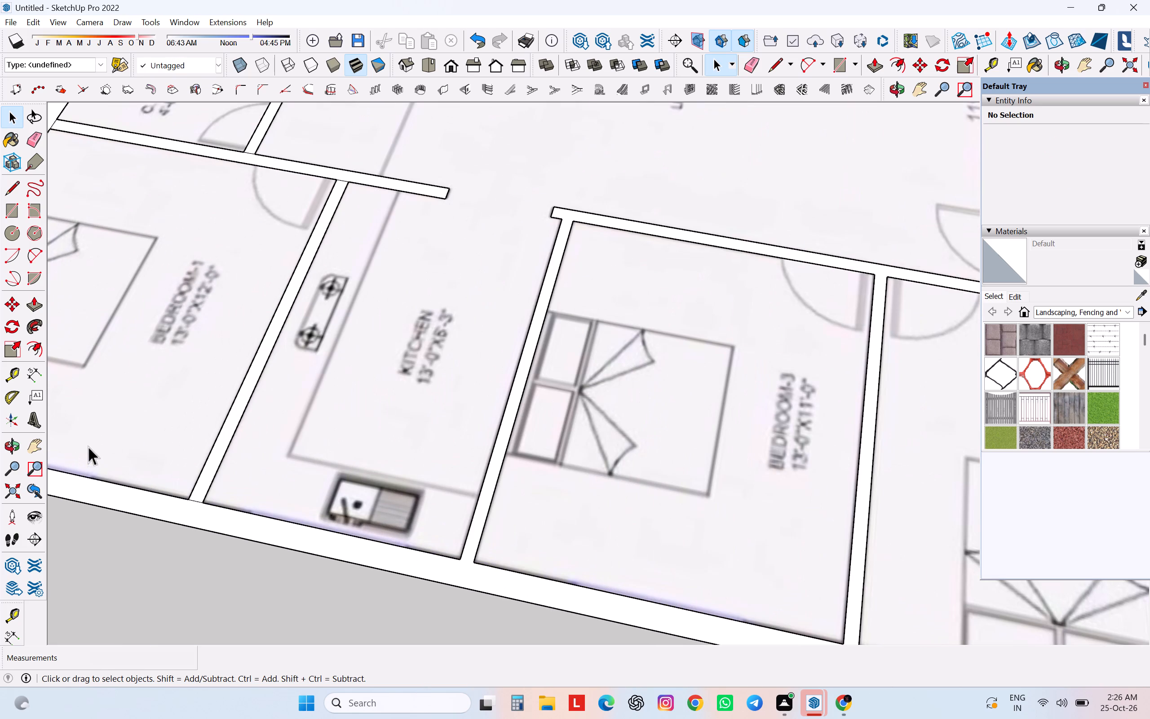
left_click(204, 504)
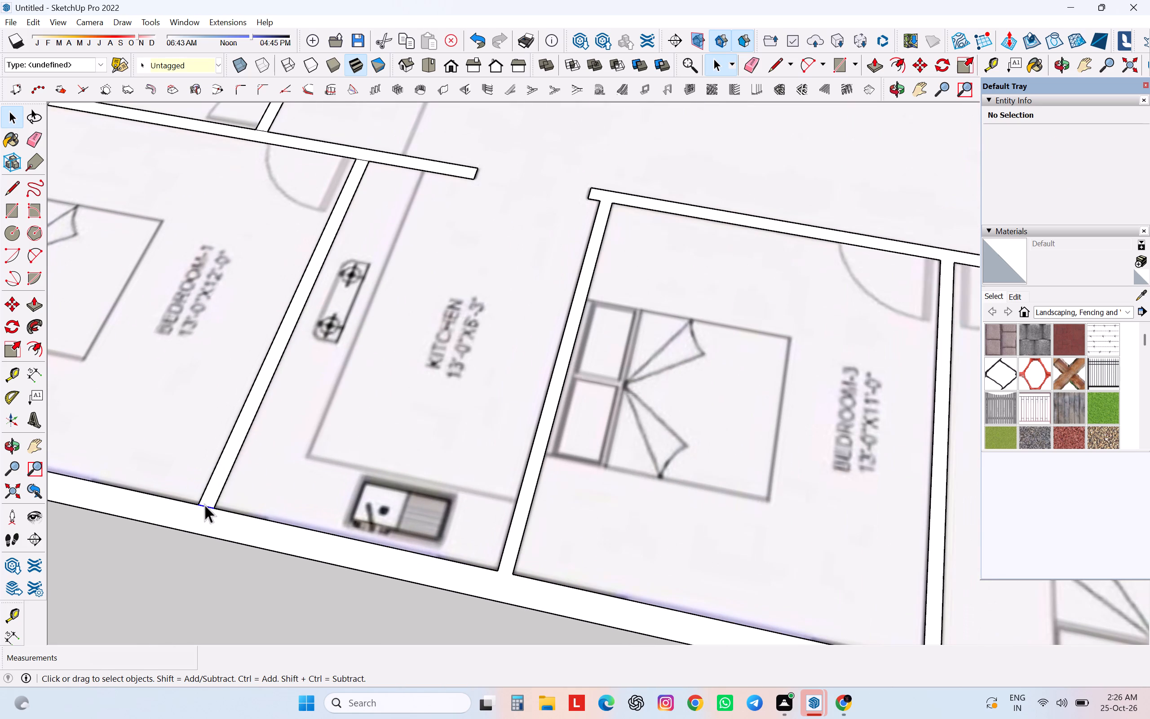
key("Delete")
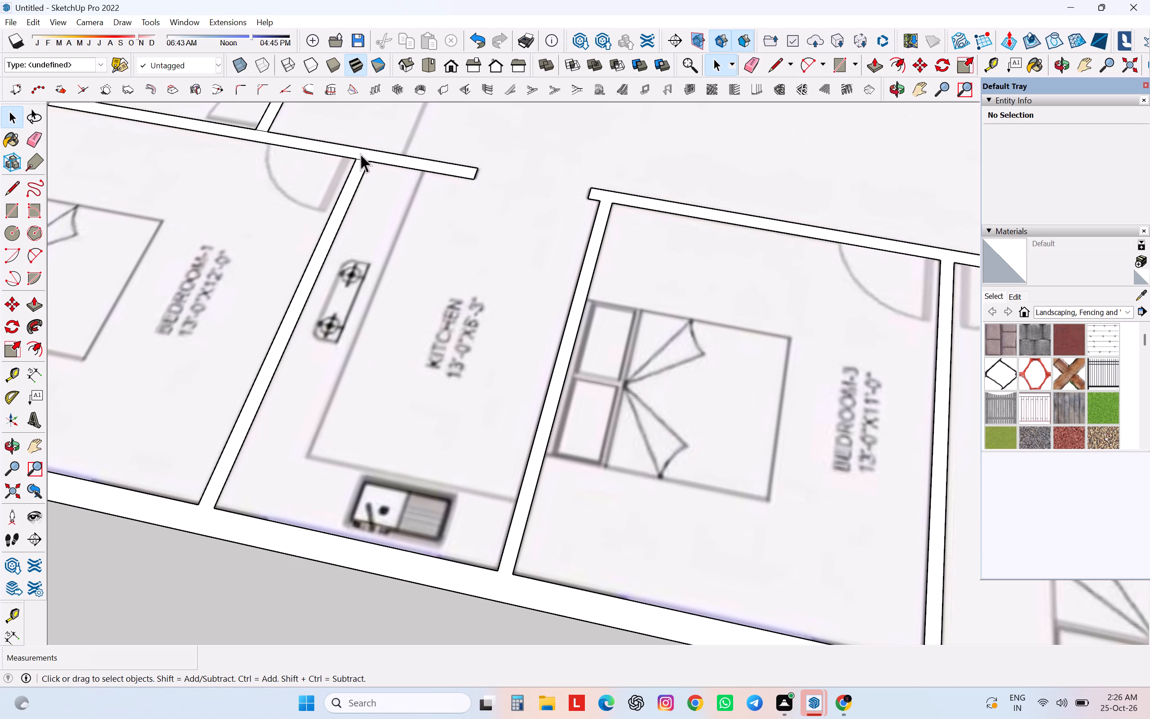
left_click(360, 157)
left_click(361, 158)
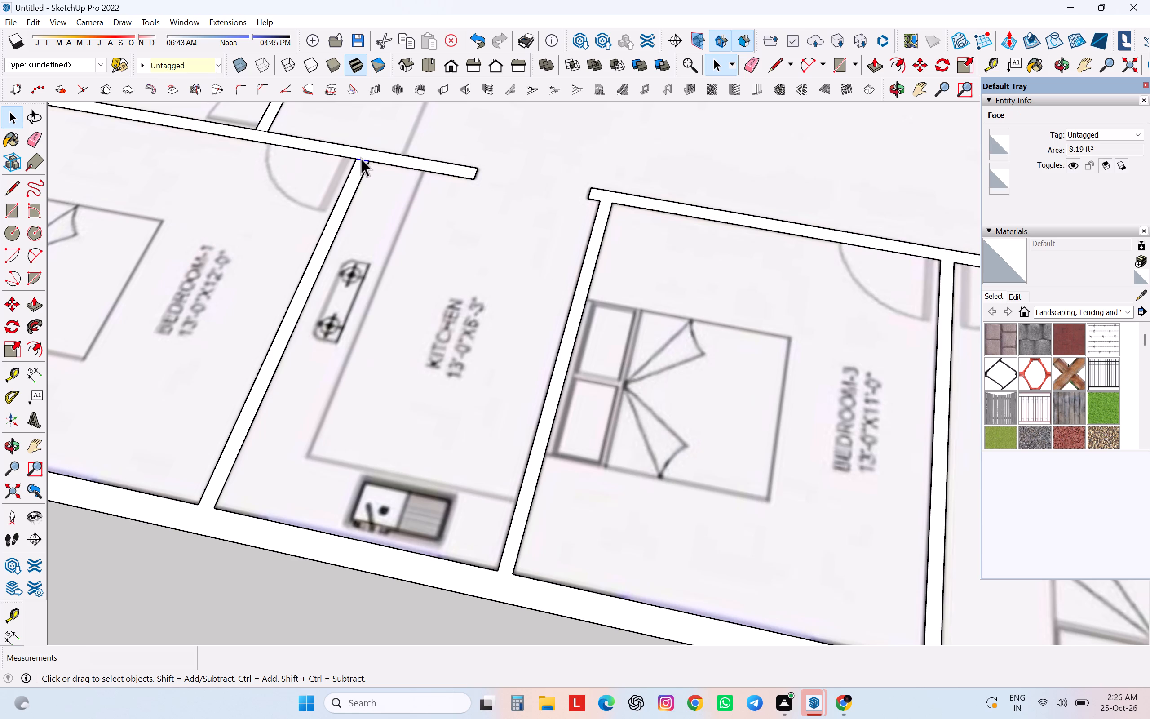
key("Delete")
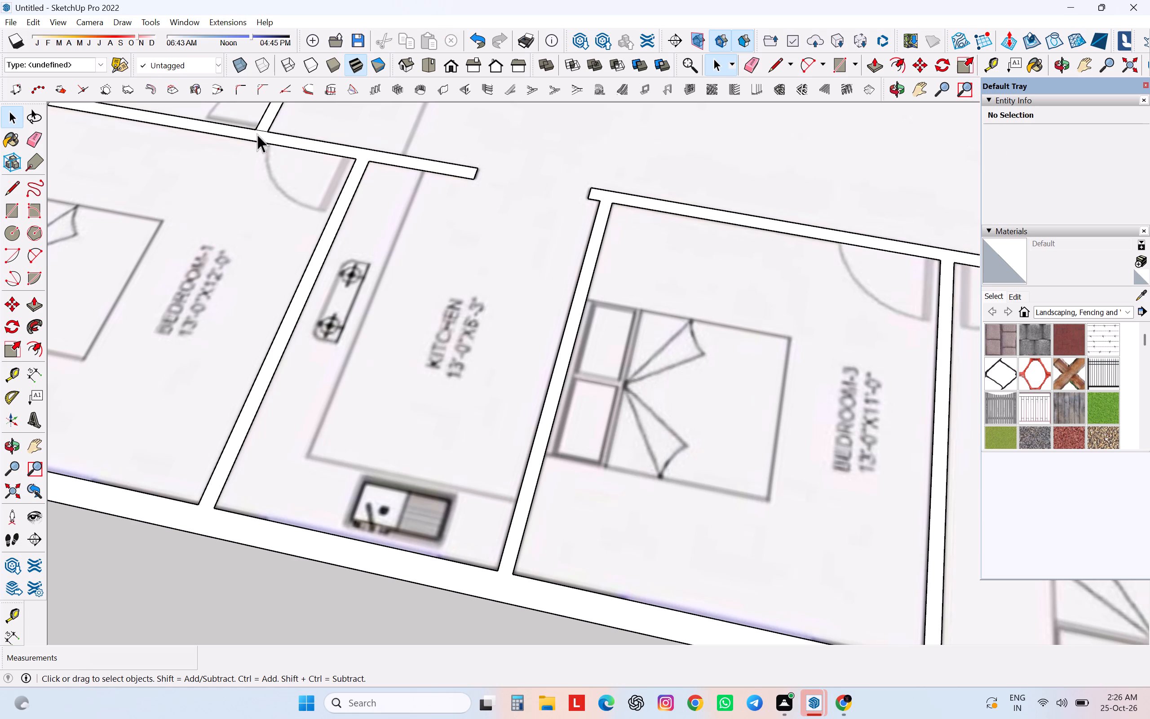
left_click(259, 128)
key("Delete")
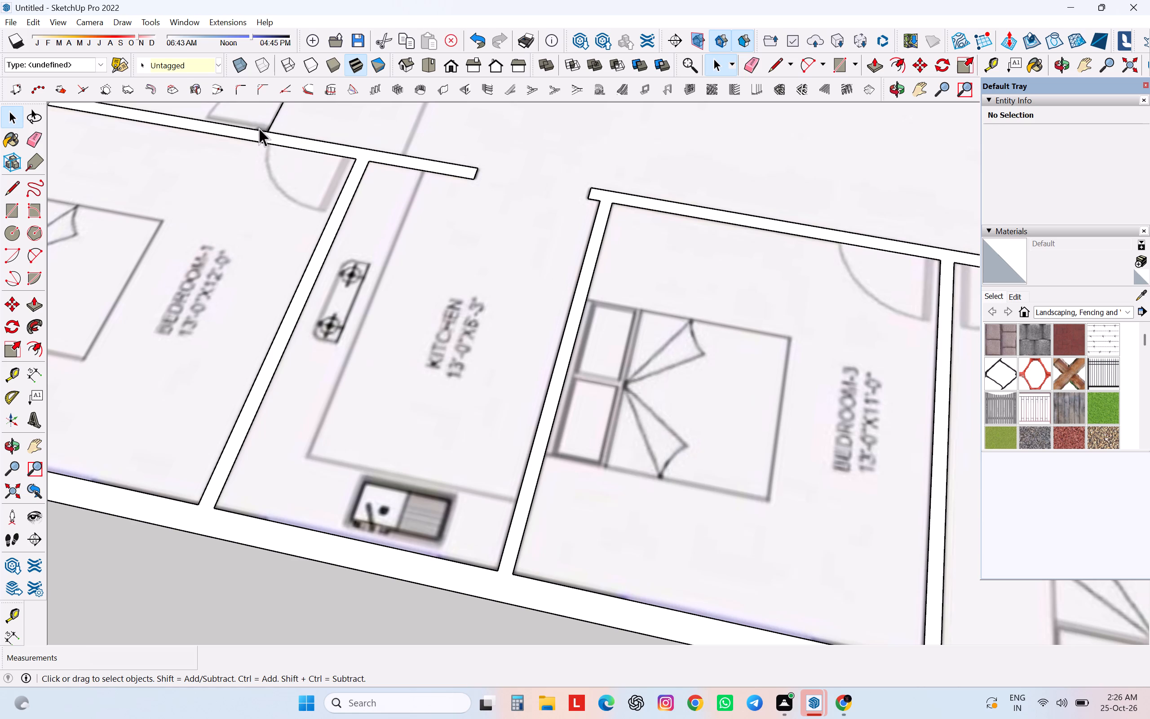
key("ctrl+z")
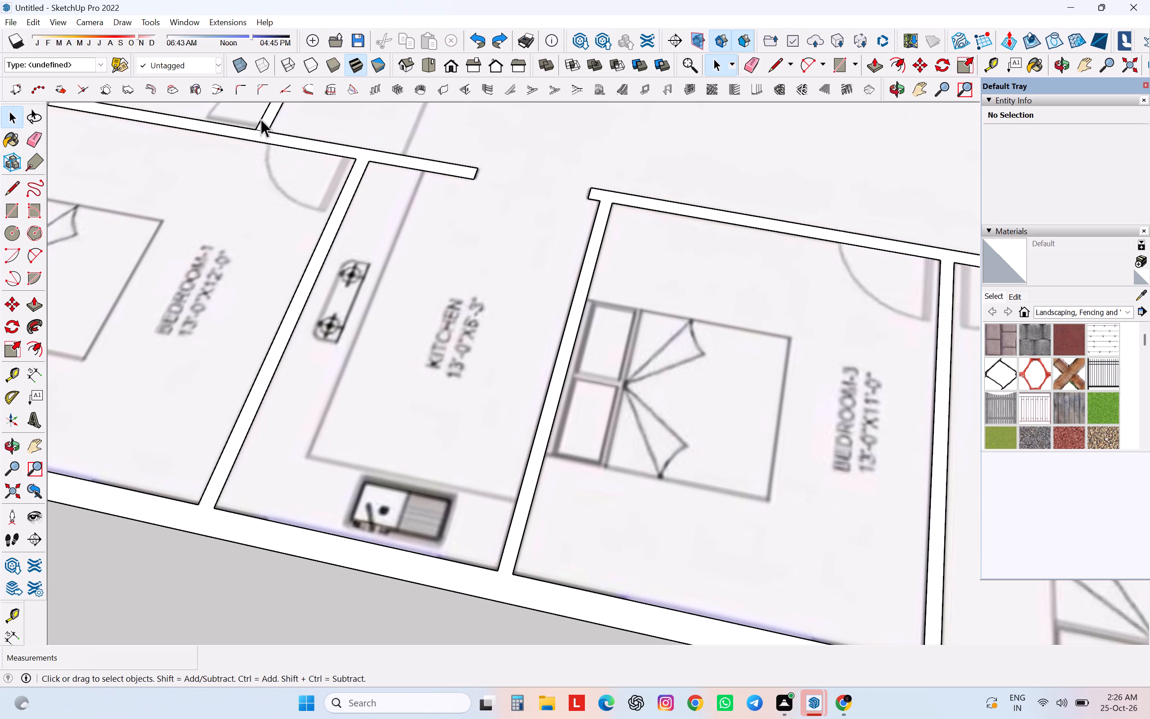
Delete the edge dividing the wall beside the toilet door from the long wall along Bedroom-1.
scroll(261, 128, "up", 12)
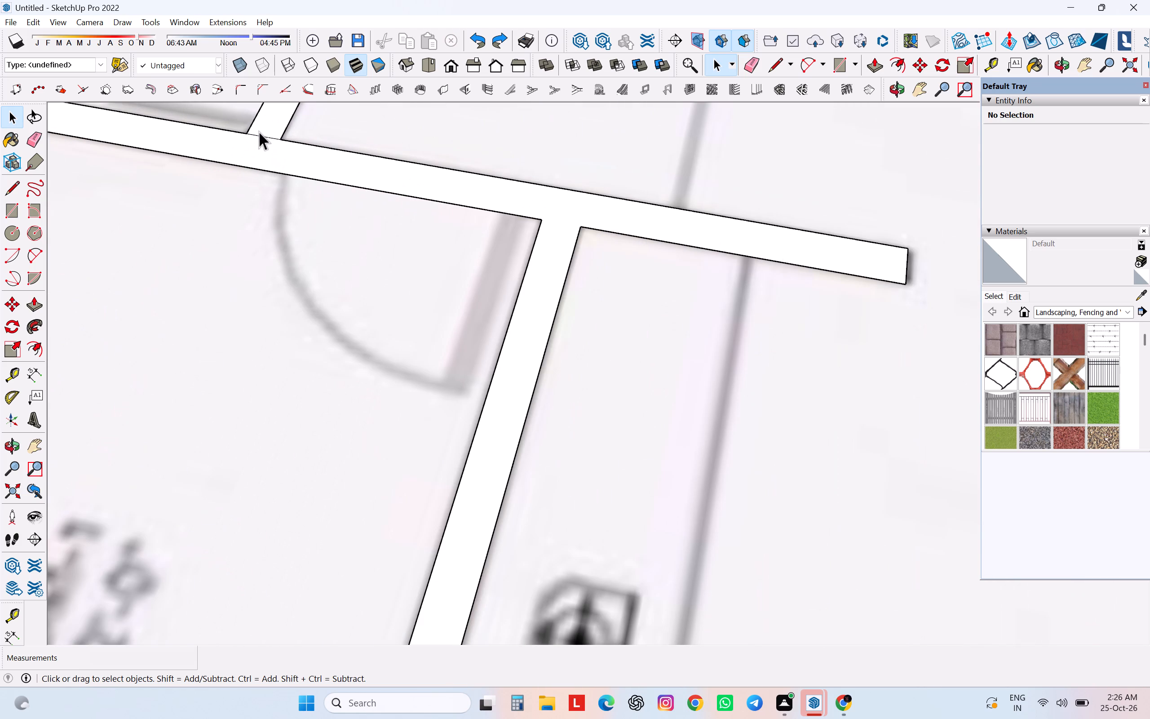
left_click(259, 133)
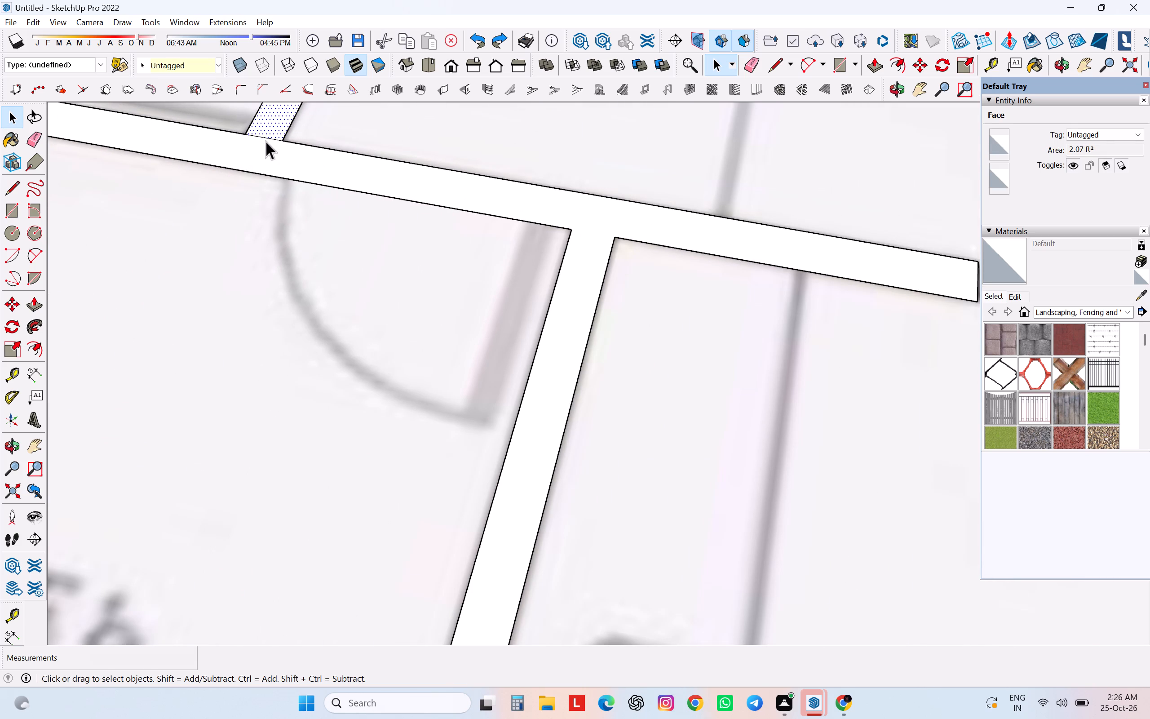
left_click(277, 136)
left_click(277, 139)
key("Delete")
Delete the dividing edges at Bedroom-1's outer wall corner and where the Bedroom-1/toilet wall meets the outer wall.
scroll(279, 146, "down", 6)
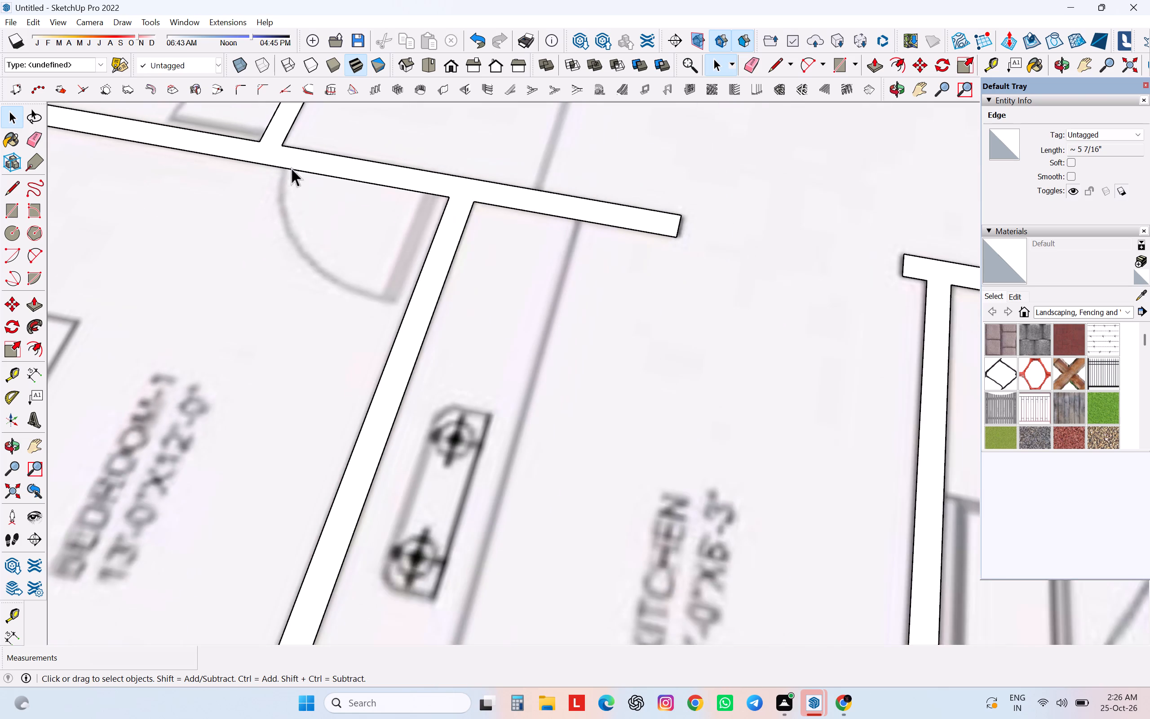
scroll(290, 175, "down", 20)
scroll(290, 175, "down", 4)
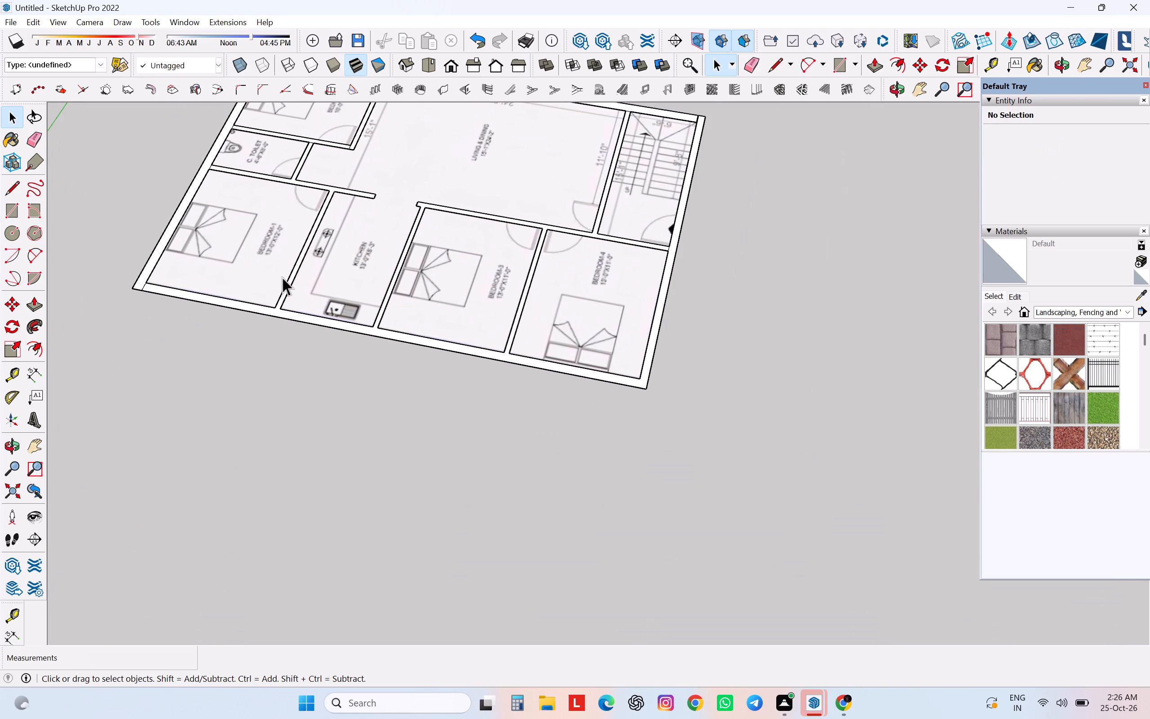
scroll(129, 279, "up", 20)
scroll(129, 279, "up", 2)
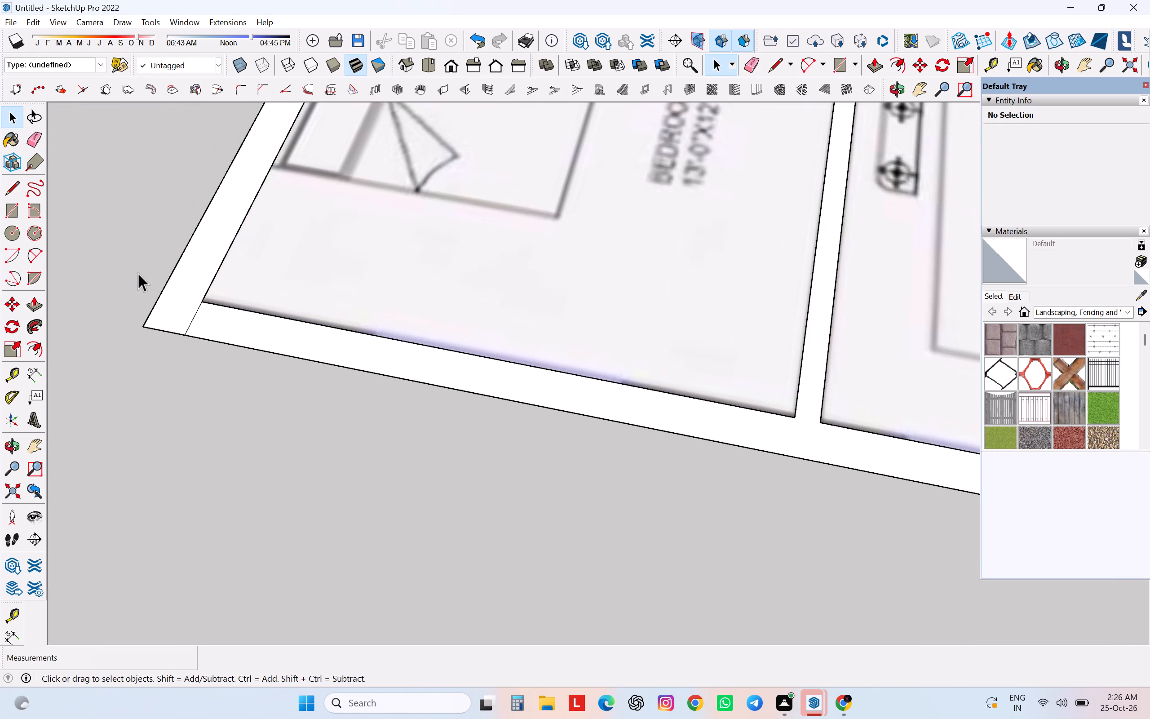
left_click(197, 327)
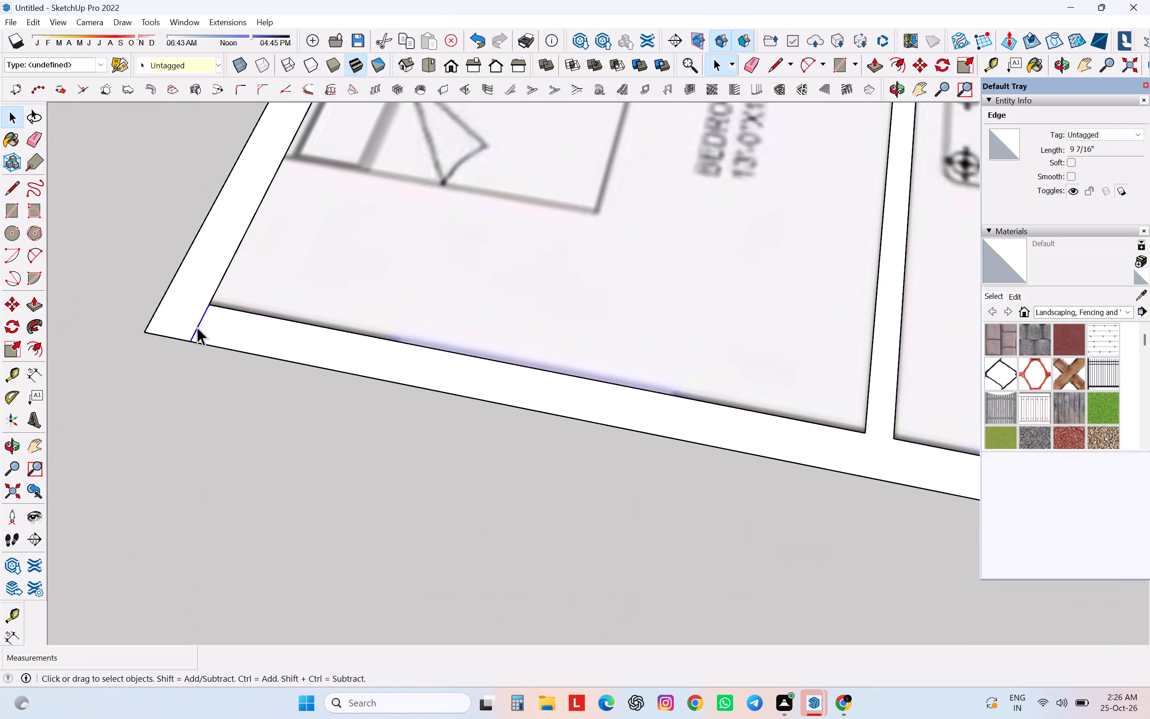
key("Delete")
scroll(195, 372, "down", 16)
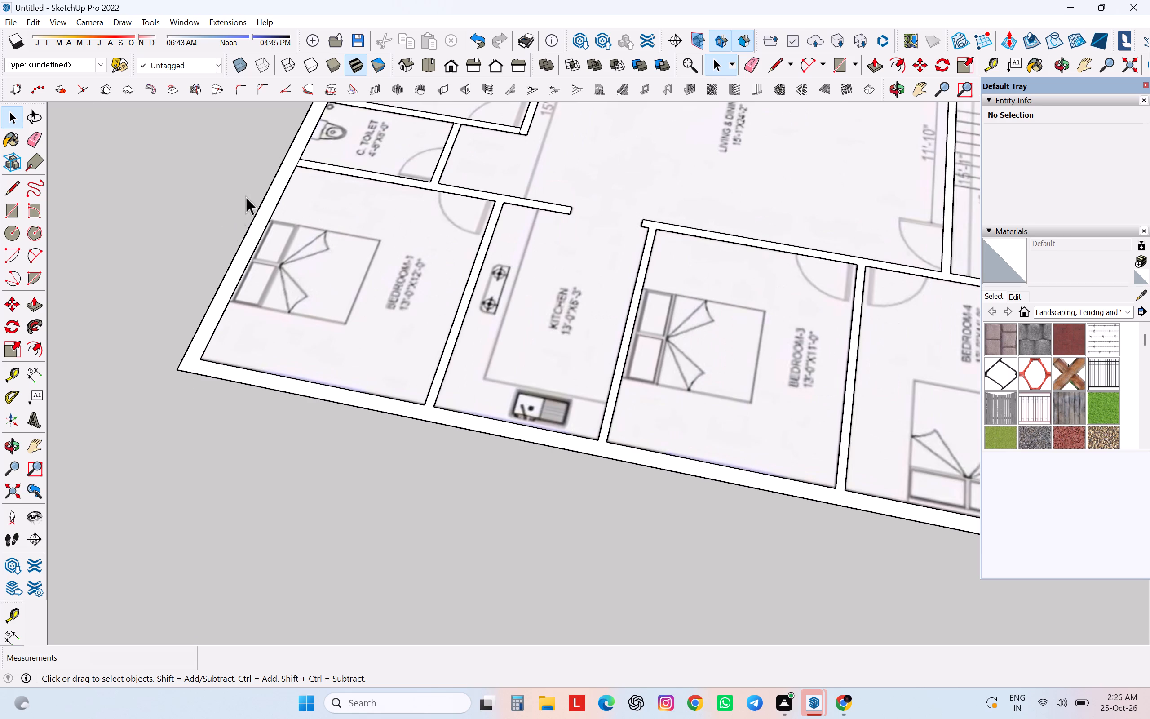
scroll(247, 196, "down", 4)
scroll(298, 151, "up", 20)
scroll(298, 151, "up", 2)
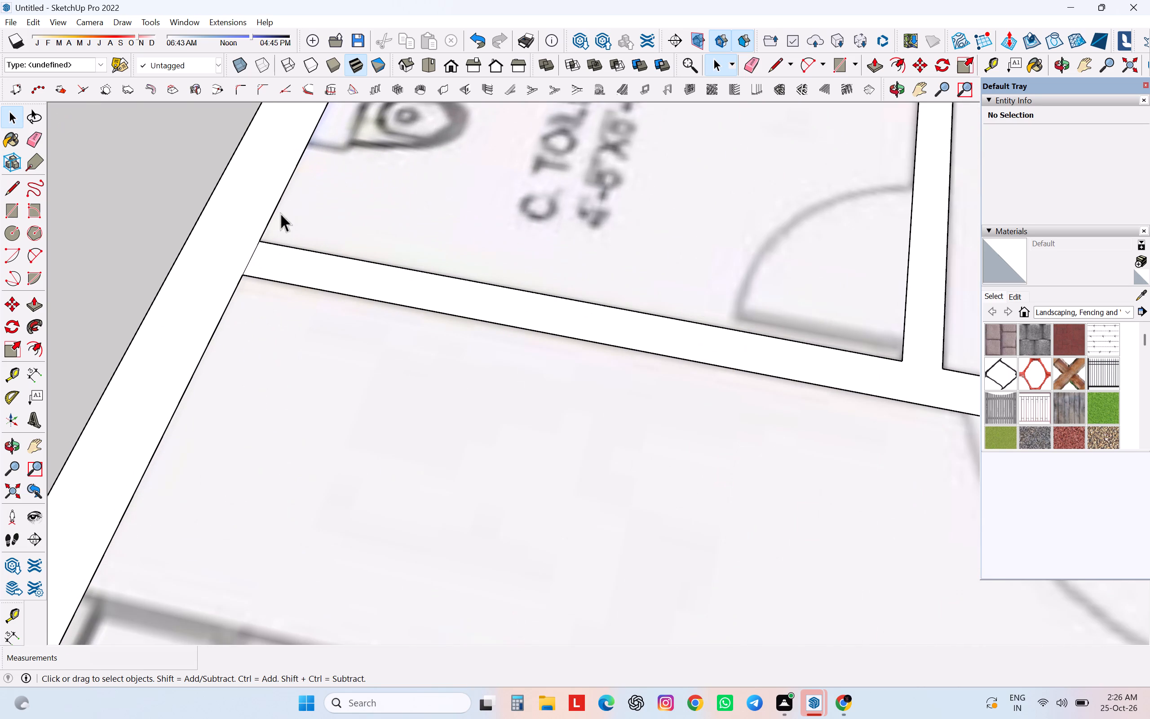
left_click(249, 259)
key("Delete")
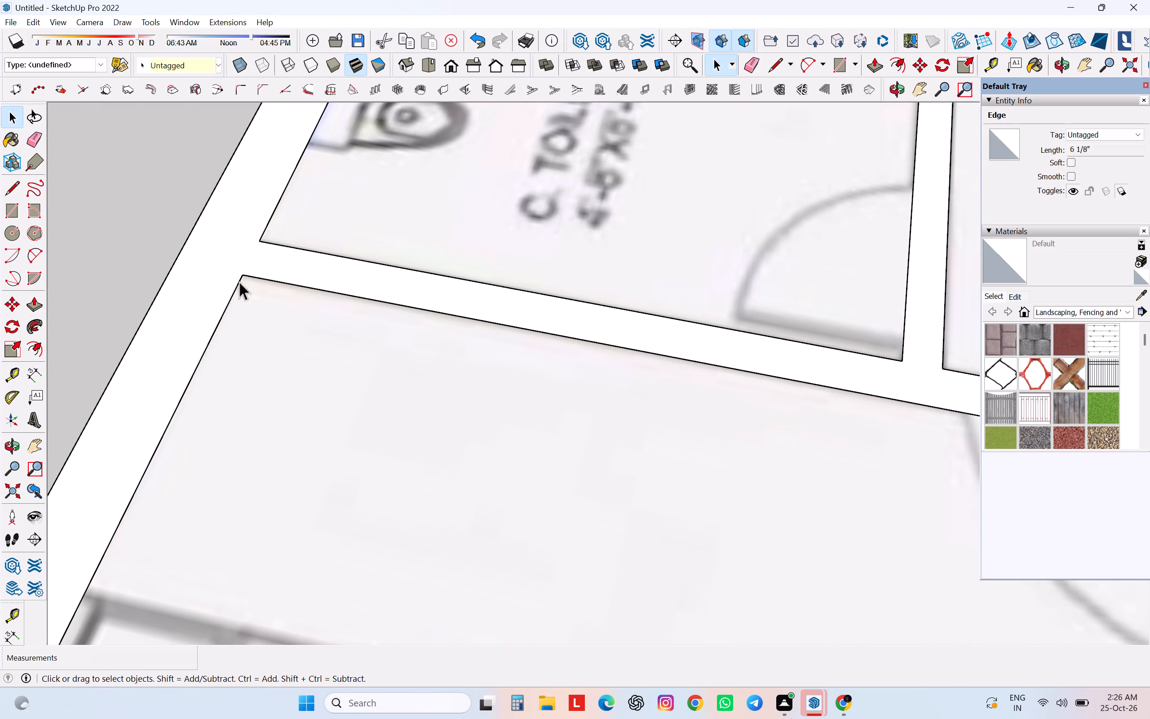
Delete the edges dividing the toilet/Bedroom-2 wall from the outer wall and from the wall beside the toilet door.
scroll(258, 336, "down", 14)
scroll(301, 189, "down", 1)
scroll(301, 189, "up", 10)
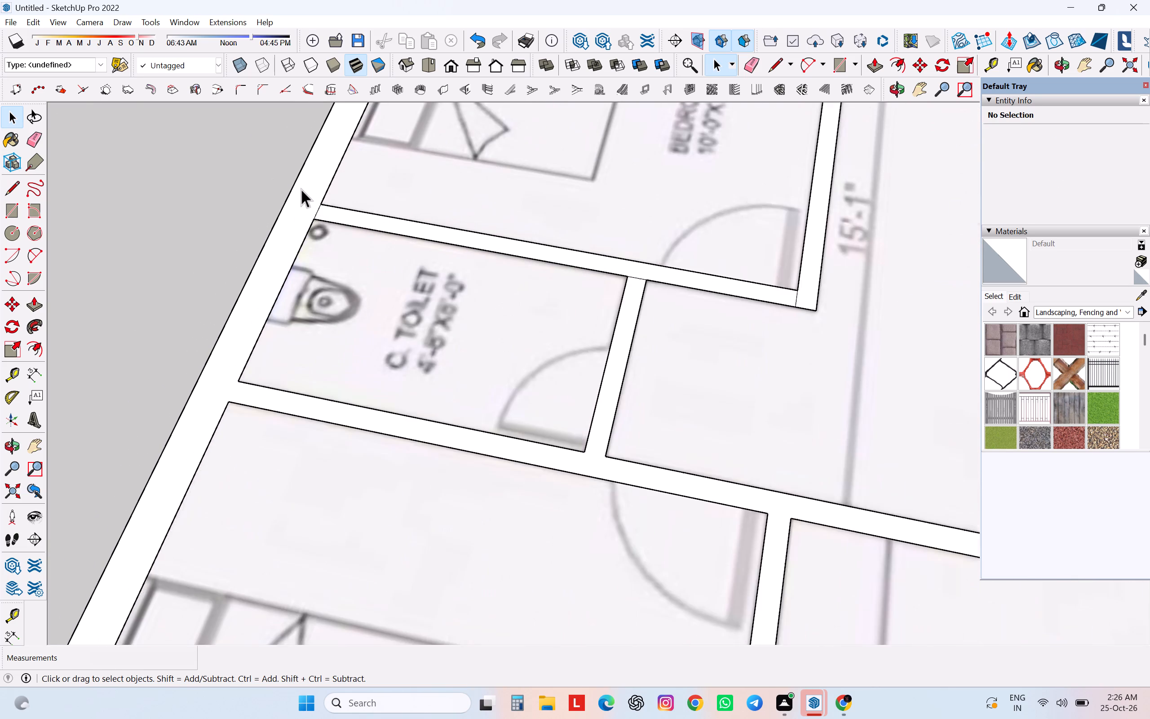
scroll(301, 189, "up", 5)
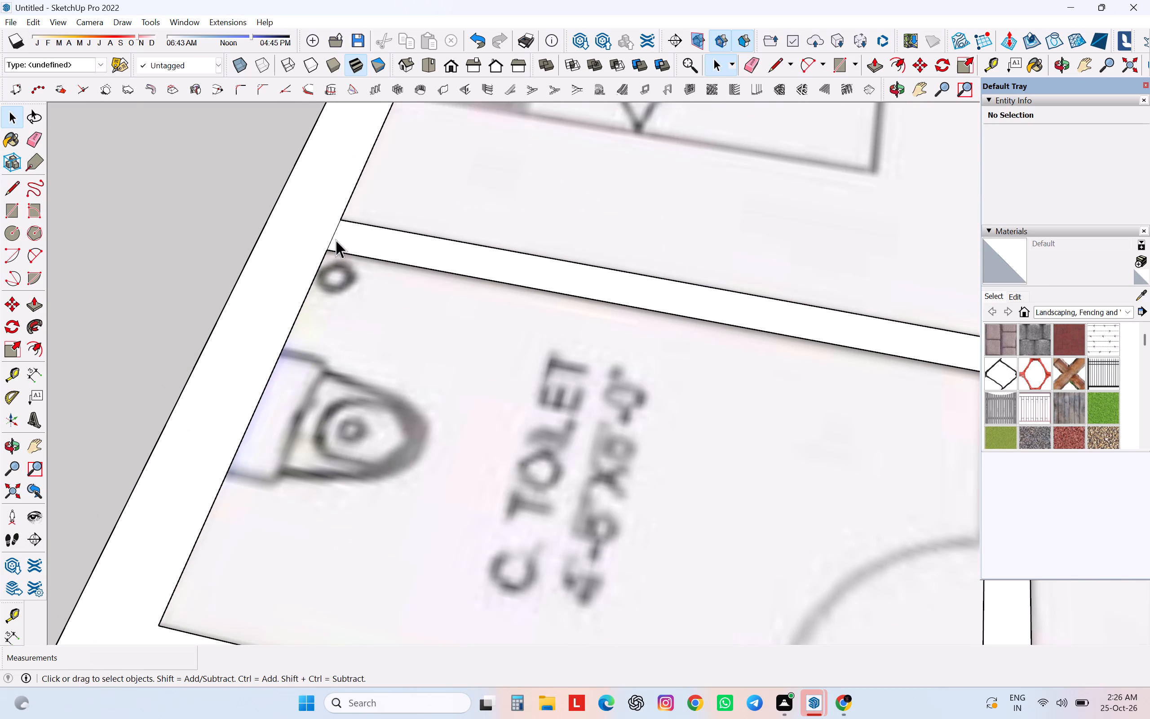
left_click(336, 240)
key("Delete")
scroll(336, 240, "down", 14)
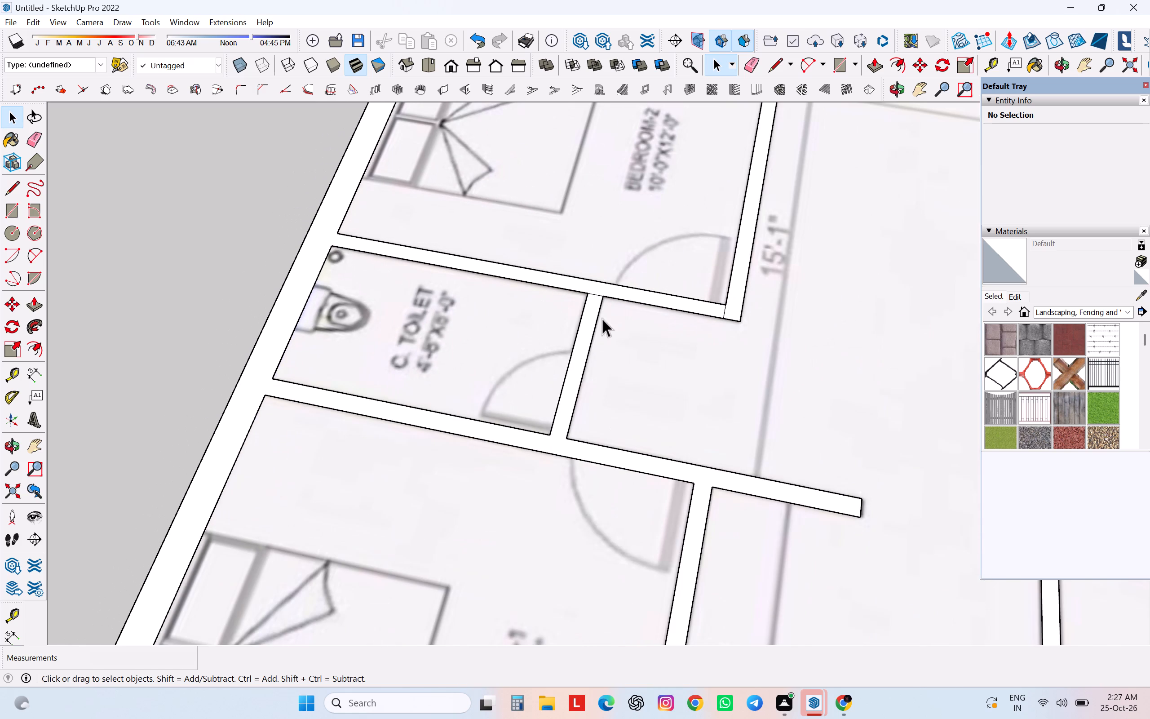
left_click(595, 291)
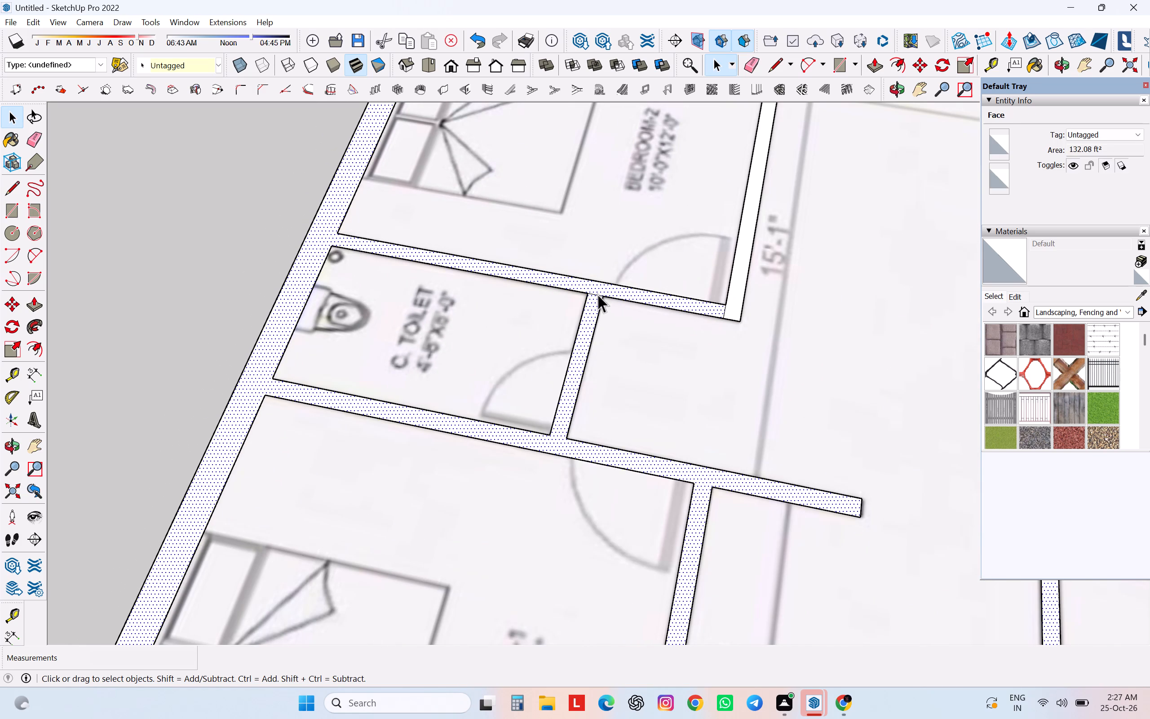
left_click(597, 294)
key("Delete")
Delete the edges where the Bedroom-2/living wall meets the outer wall and the toilet-side wall, plus the one at Bedroom-2's outer corner.
scroll(597, 296, "down", 9)
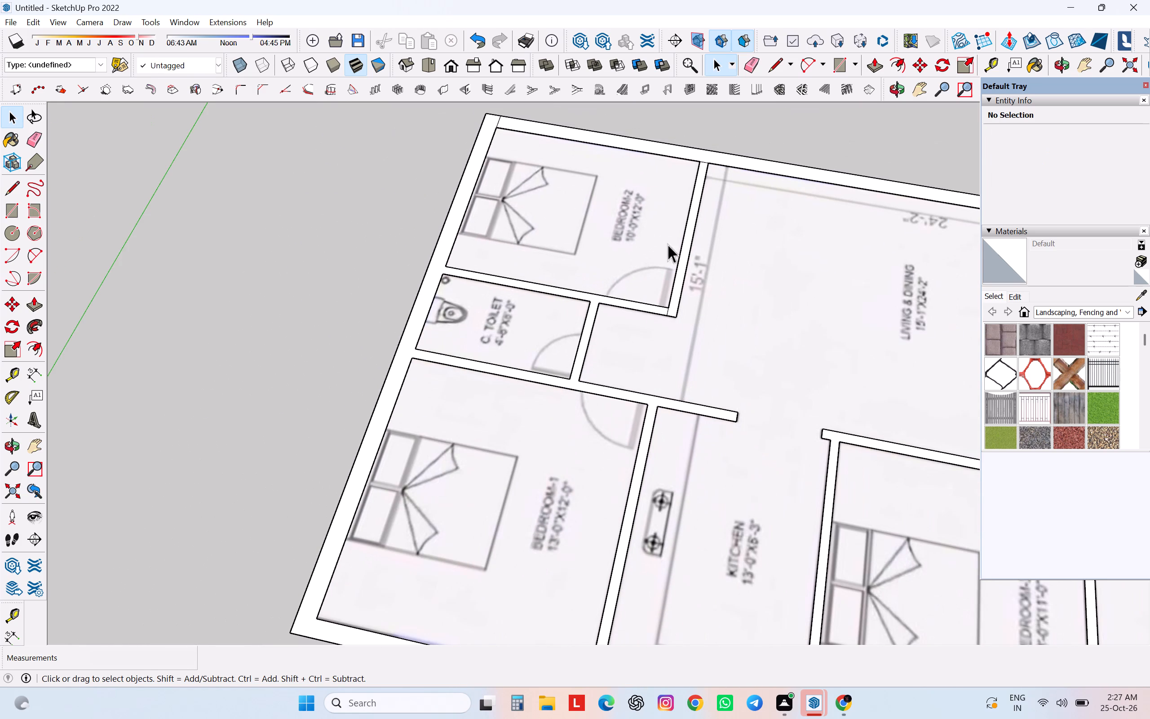
left_click(704, 161)
key("Delete")
left_click(499, 120)
key("Delete")
scroll(457, 277, "down", 5)
scroll(577, 299, "up", 6)
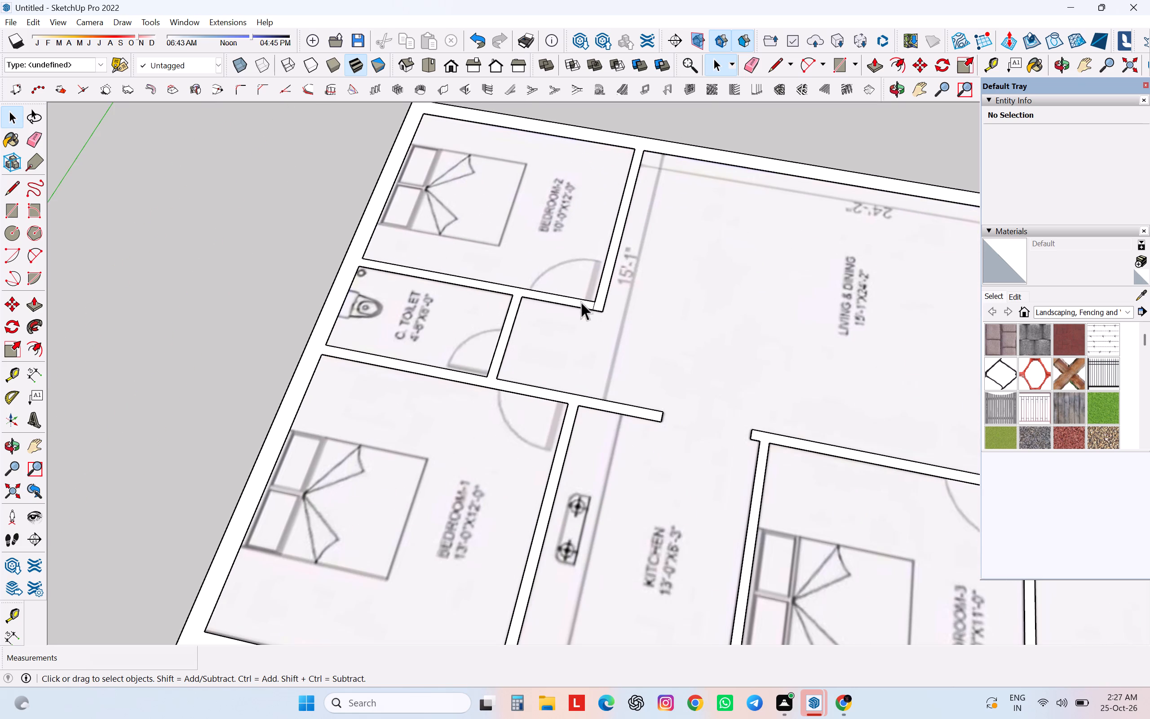
left_click(594, 303)
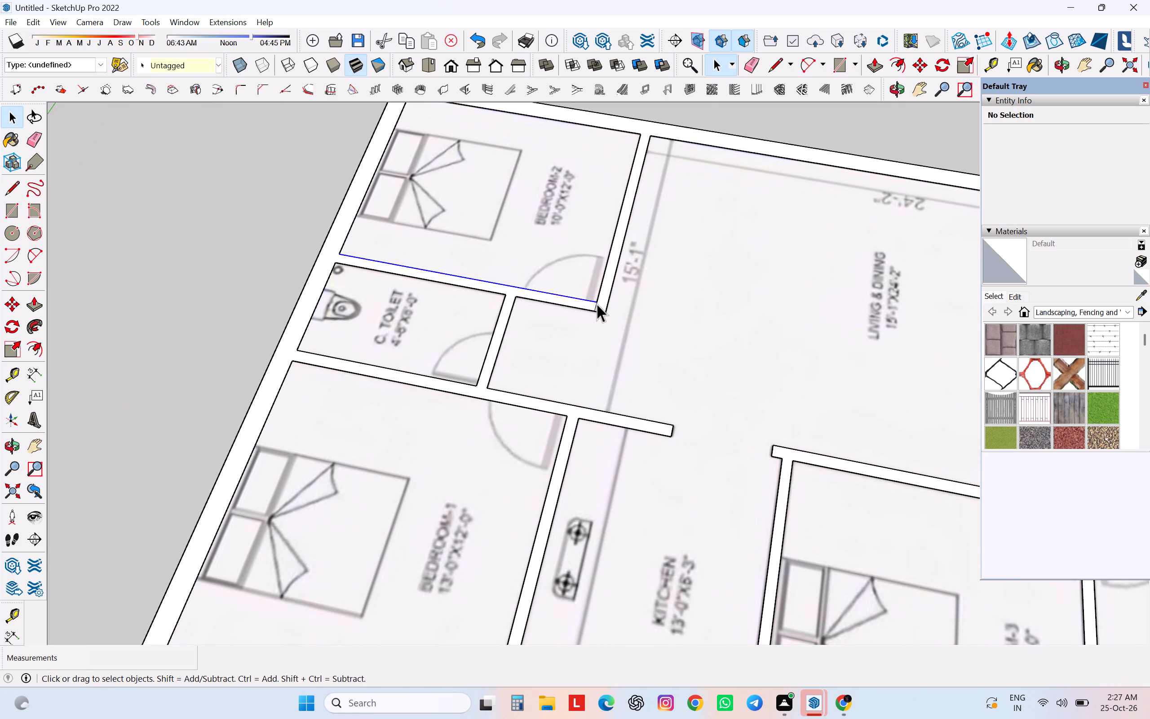
left_click(594, 306)
key("Delete")
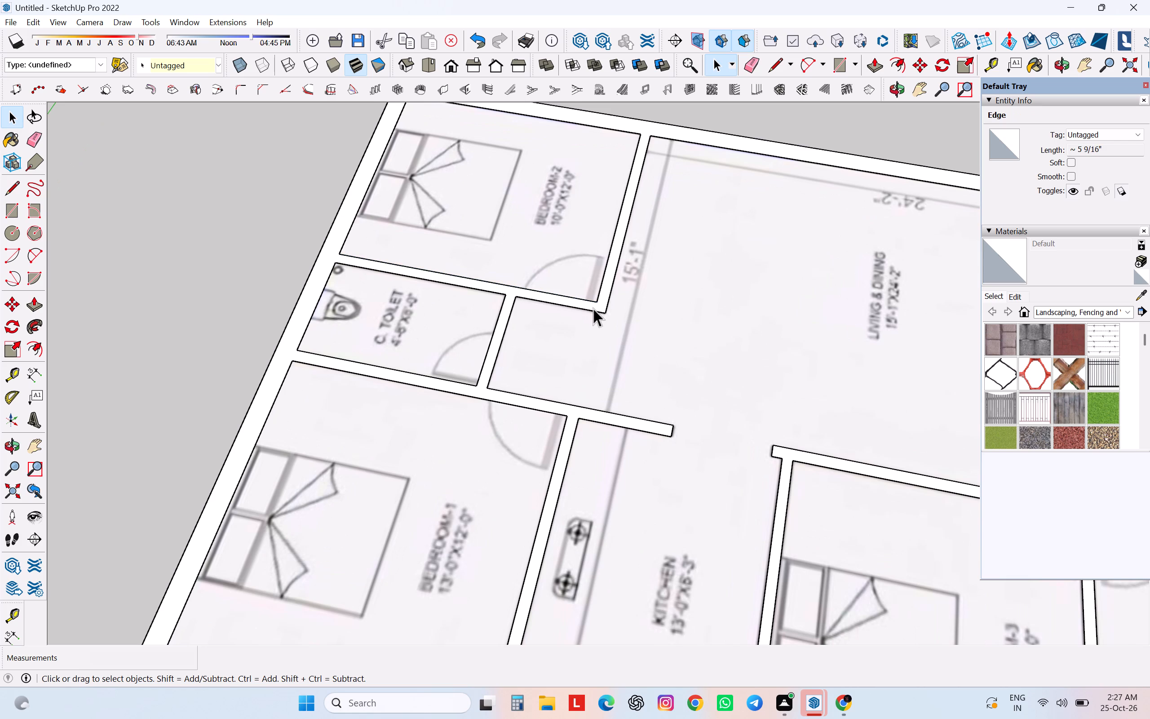
Delete the edge dividing the wall between the living area and staircase from the outer wall.
scroll(586, 330, "down", 7)
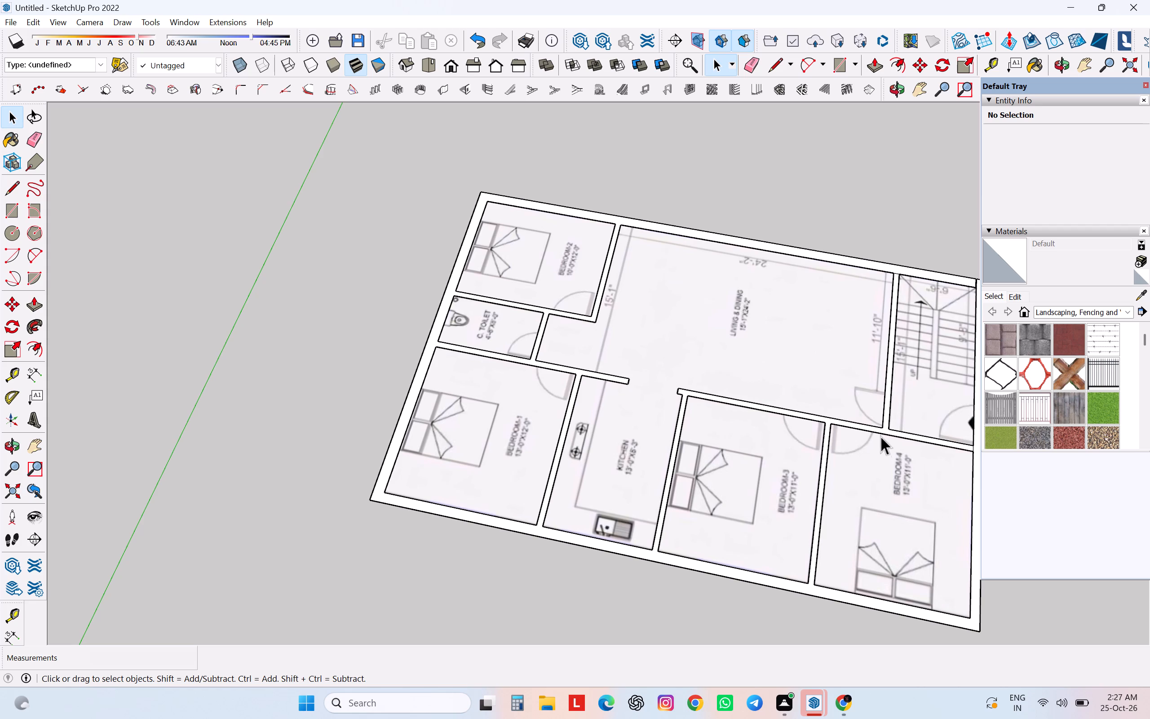
scroll(899, 270, "up", 11)
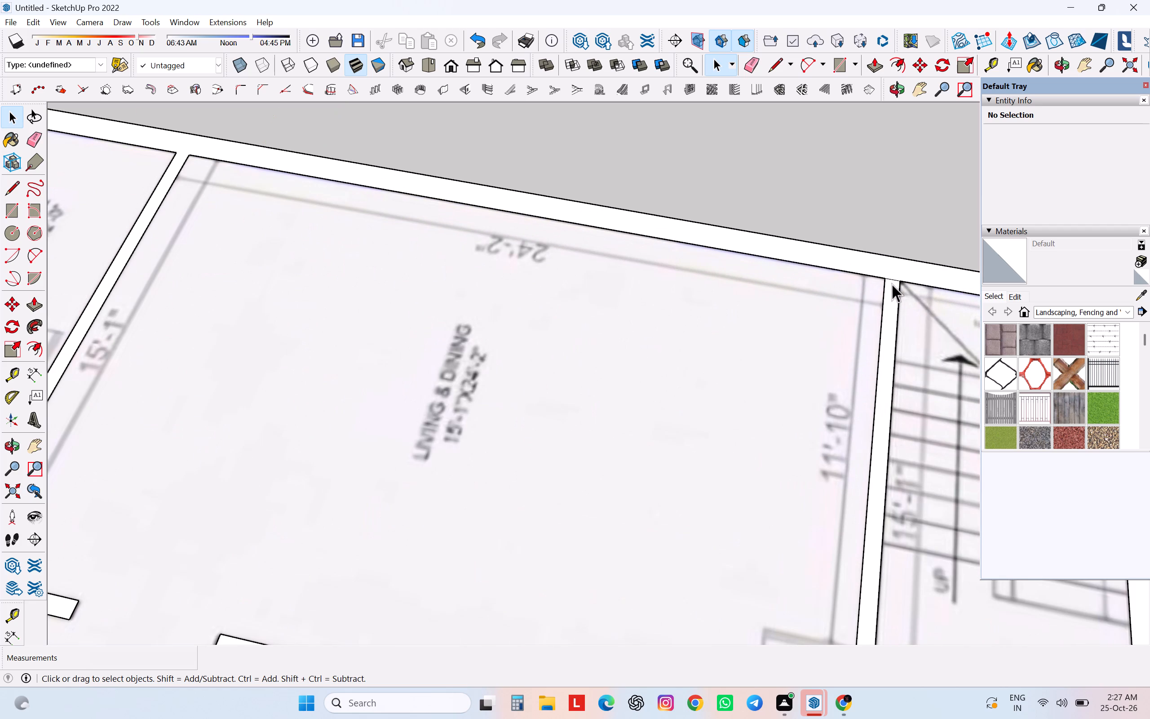
left_click(892, 277)
left_click(892, 278)
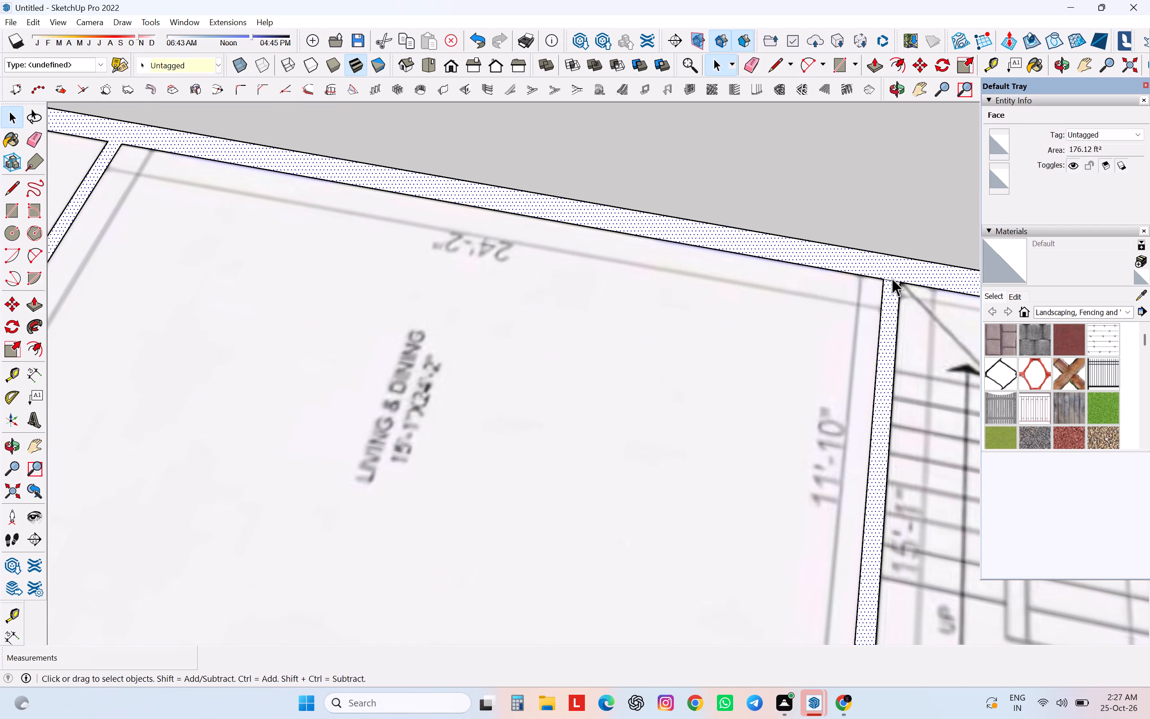
left_click(892, 279)
key("Delete")
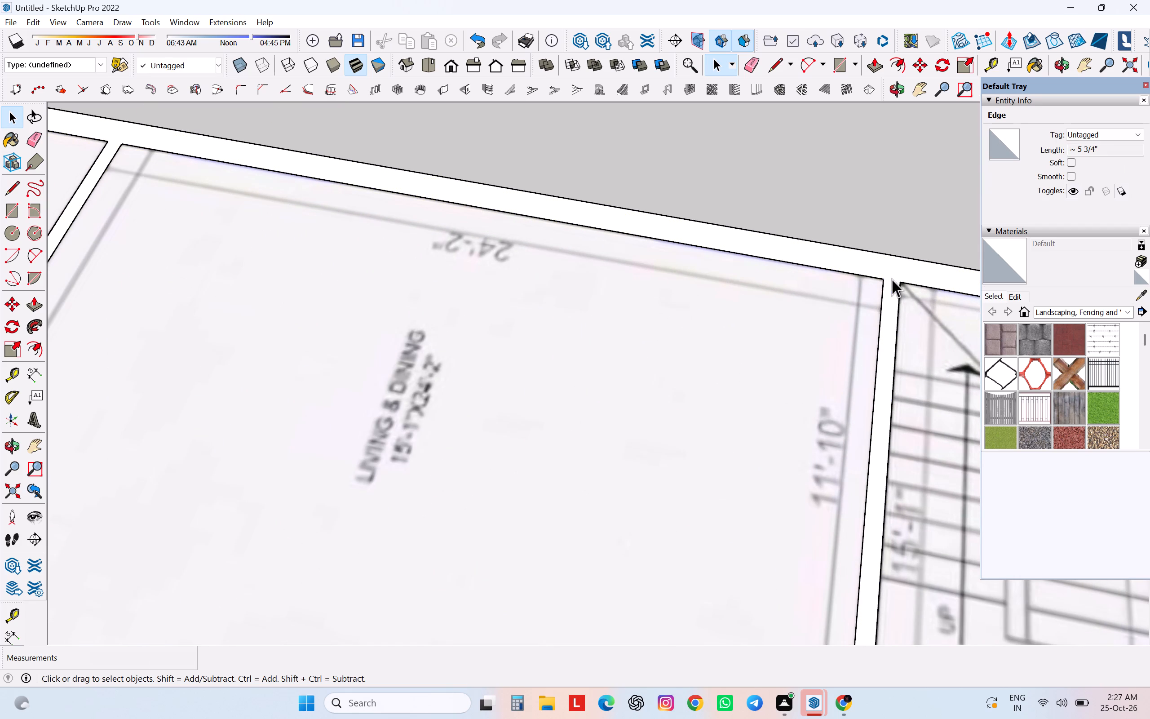
Push/pull the merged wall face upward by 118 inches (9' 10").
scroll(892, 279, "down", 15)
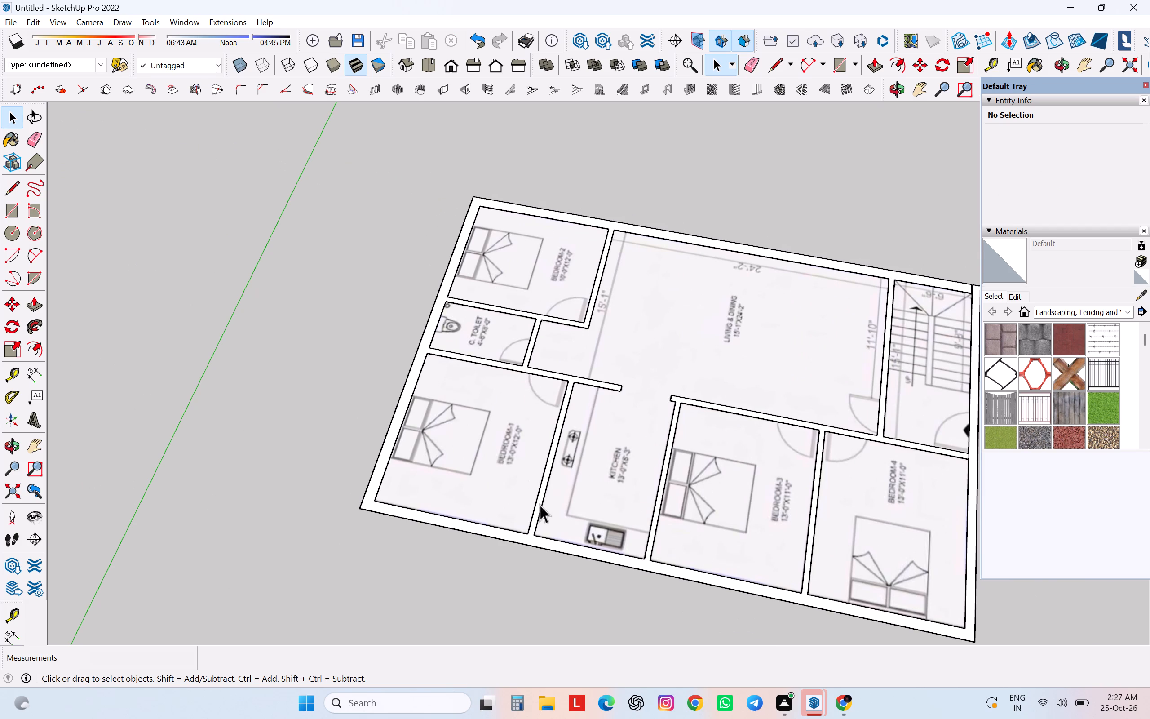
key("p")
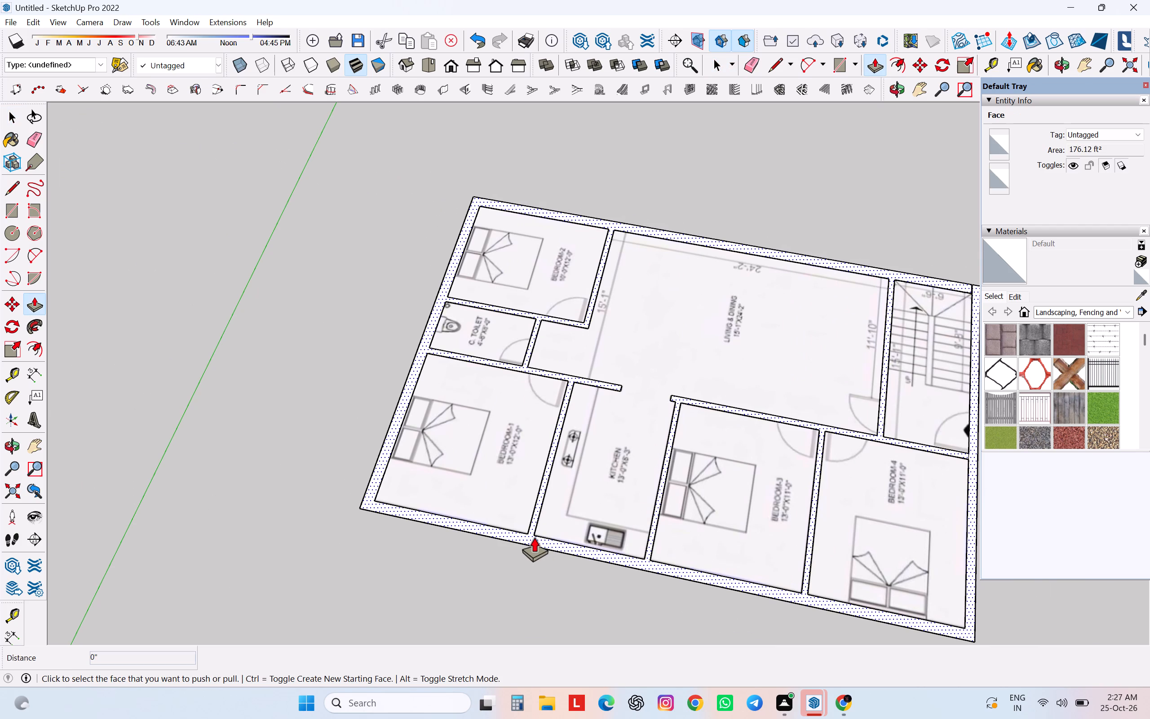
left_click(534, 537)
scroll(523, 453, "down", 4)
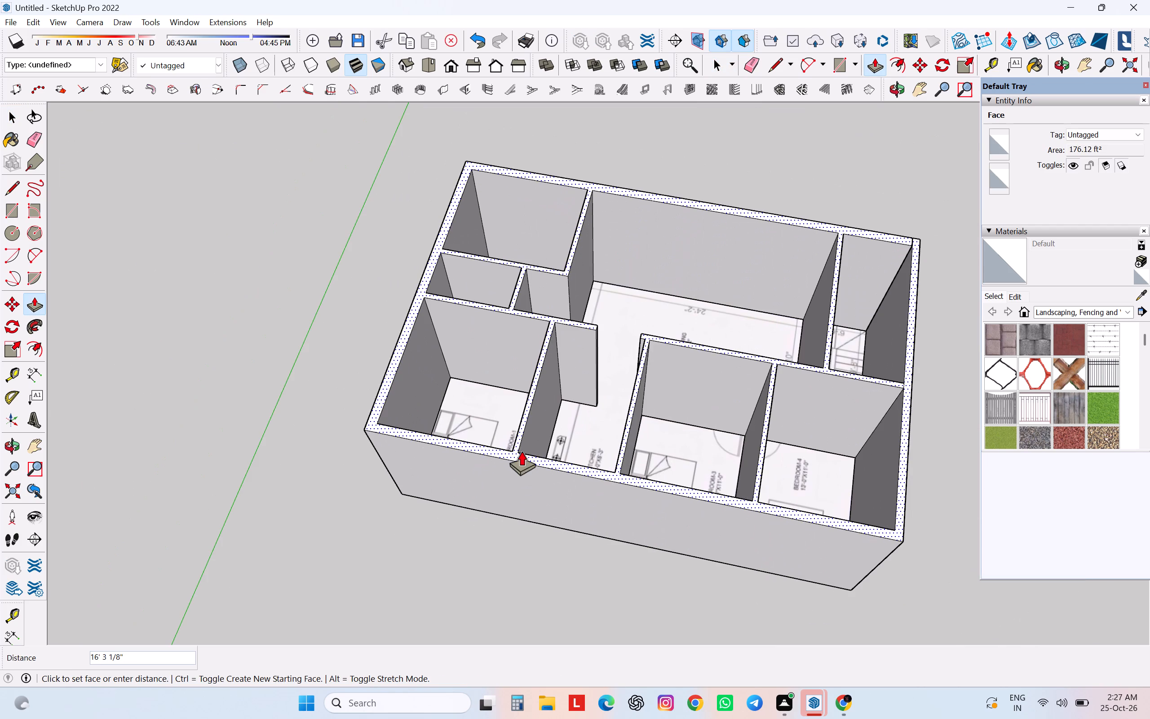
middle_click_drag(525, 416, 594, 135)
scroll(537, 349, "down", 1)
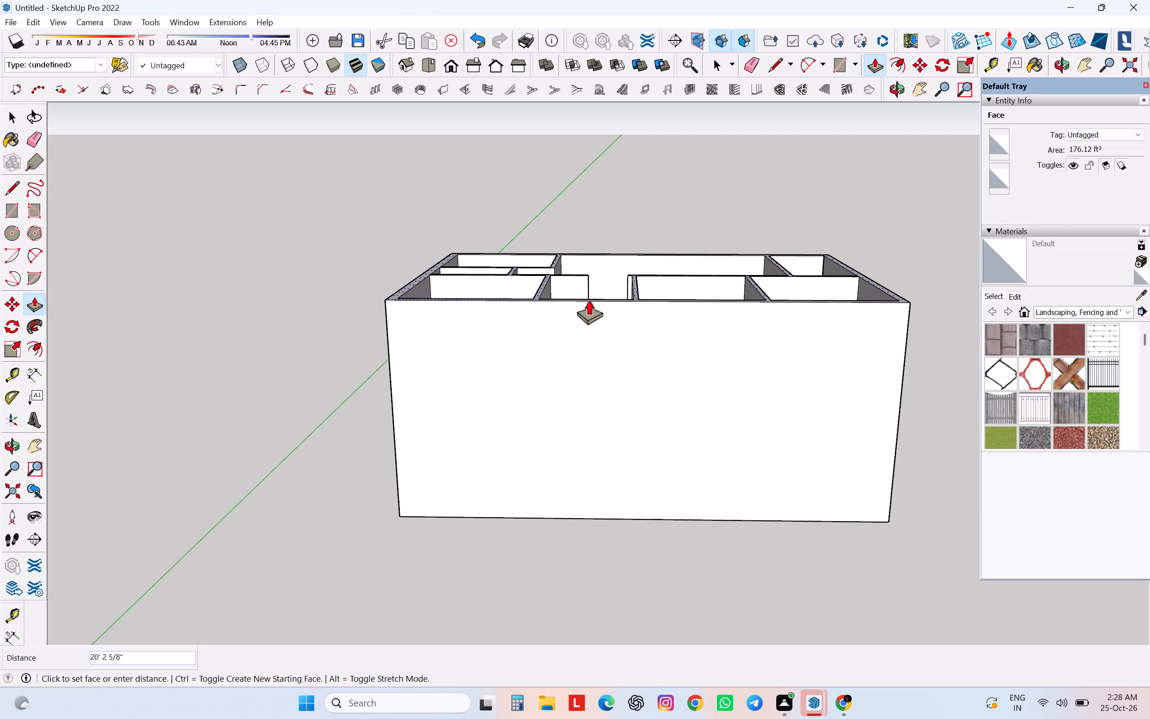
type("118")
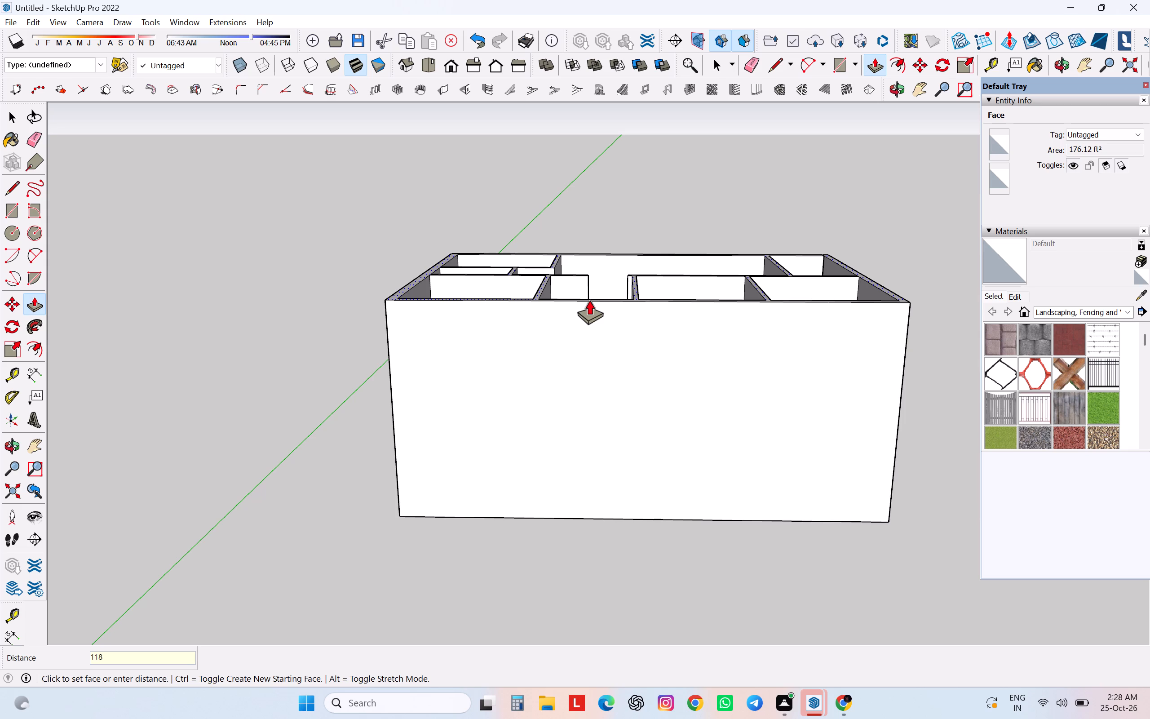
key("Return")
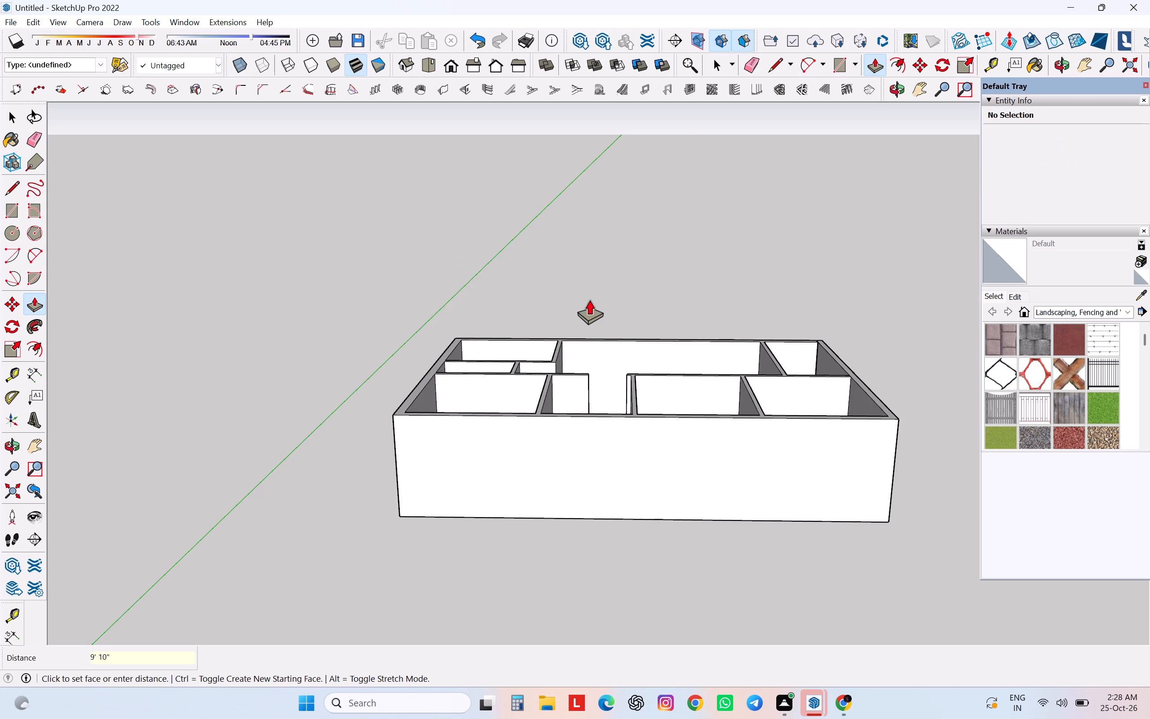
Examine the extruded walls and the floor plan image beneath them from several angles.
middle_click_drag(608, 455, 603, 647)
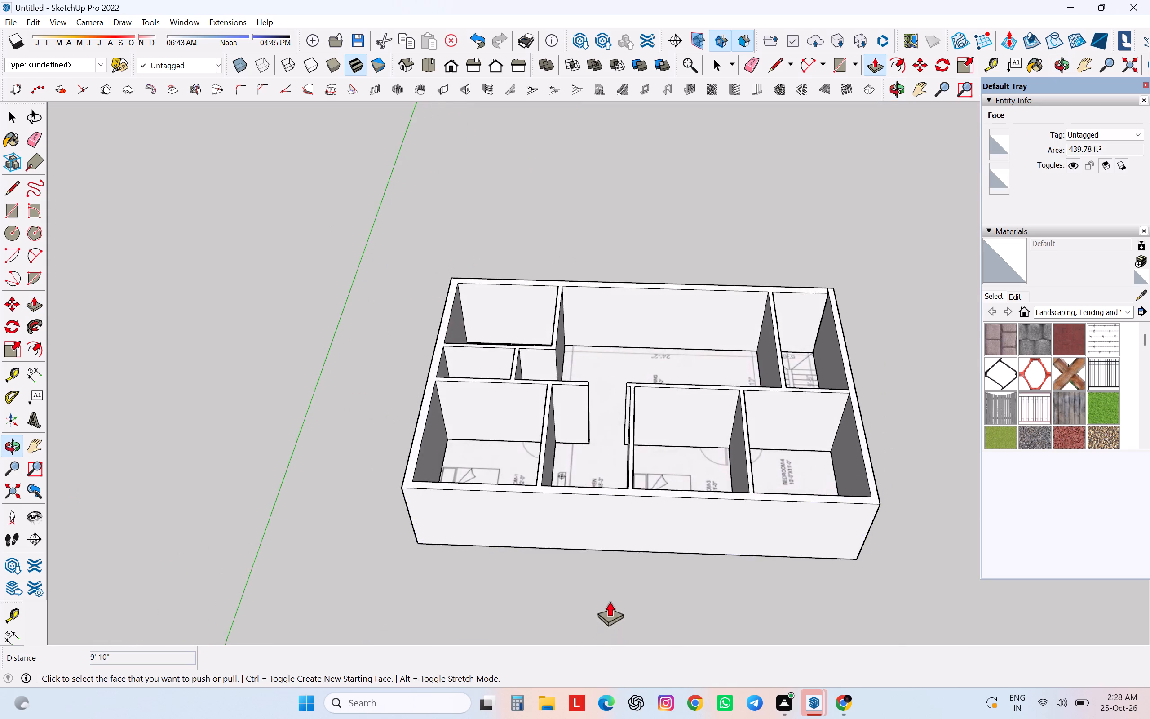
scroll(610, 601, "down", 6)
middle_click_drag(621, 528, 483, 594)
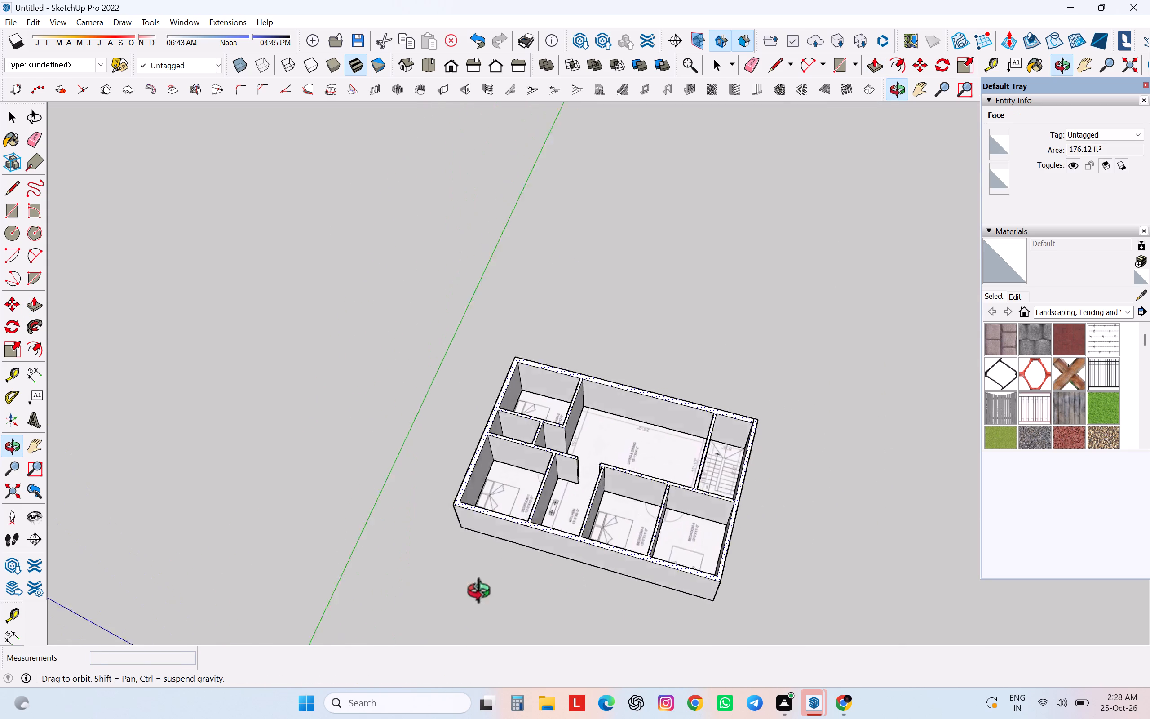
middle_click_drag(483, 594, 384, 543)
scroll(457, 477, "down", 6)
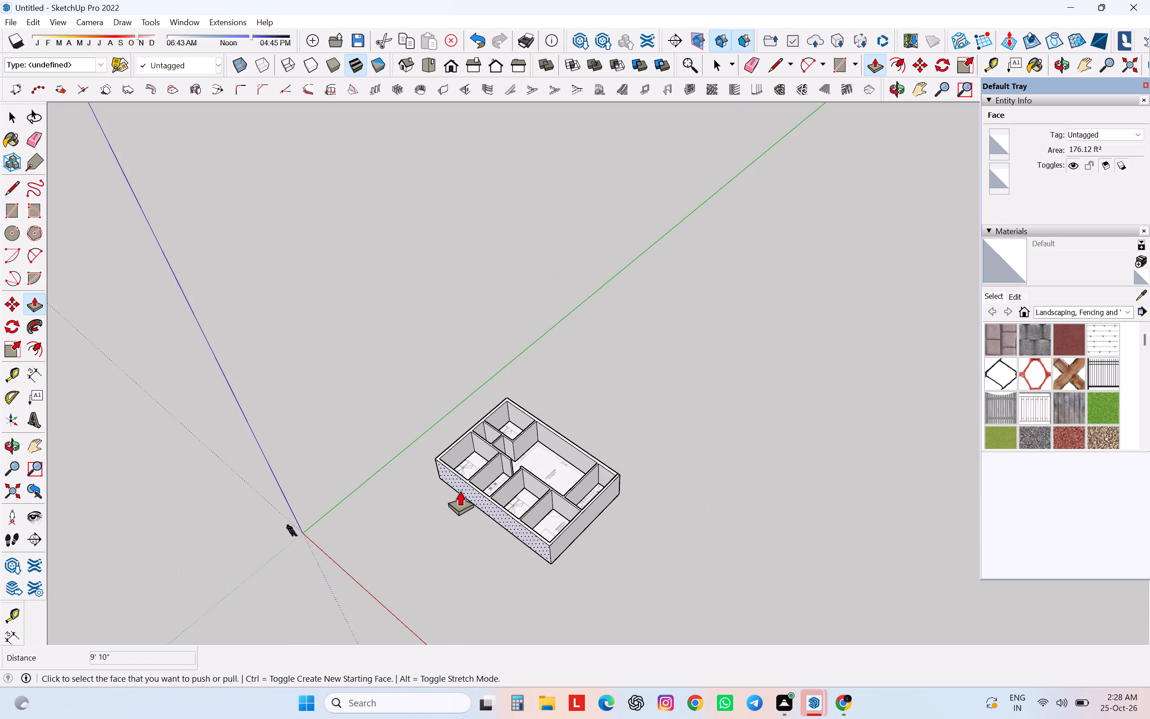
key("space")
middle_click_drag(494, 457, 719, 522)
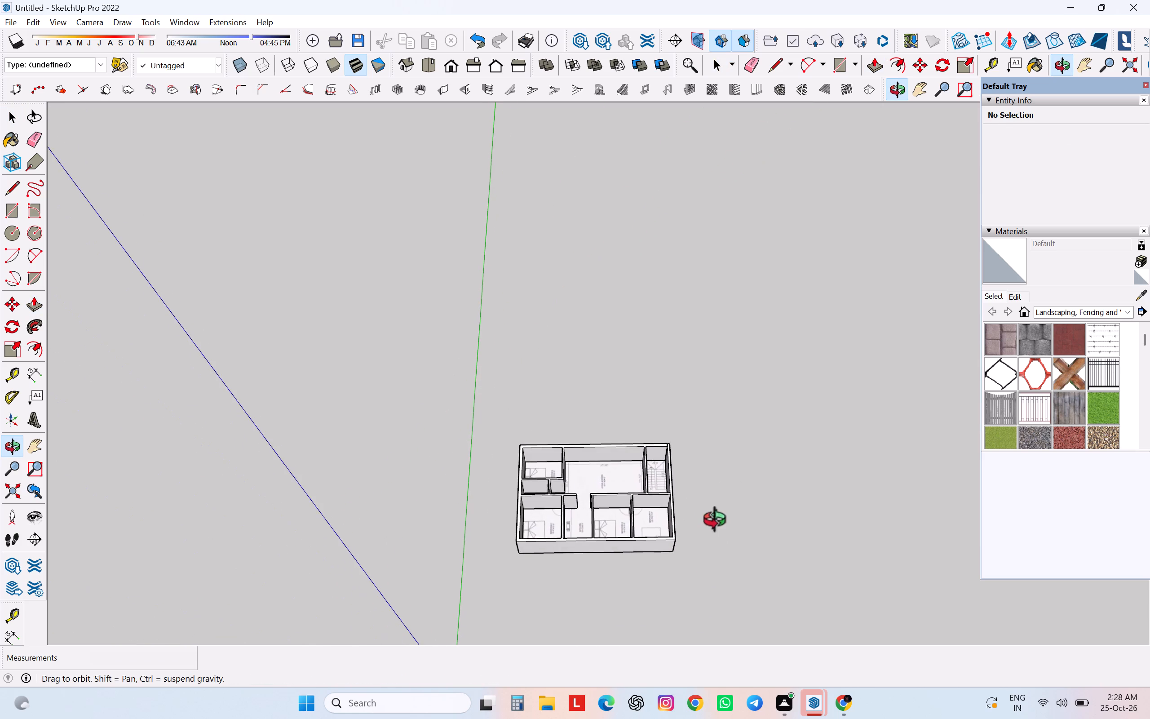
middle_click_drag(719, 522, 721, 518)
scroll(635, 528, "up", 10)
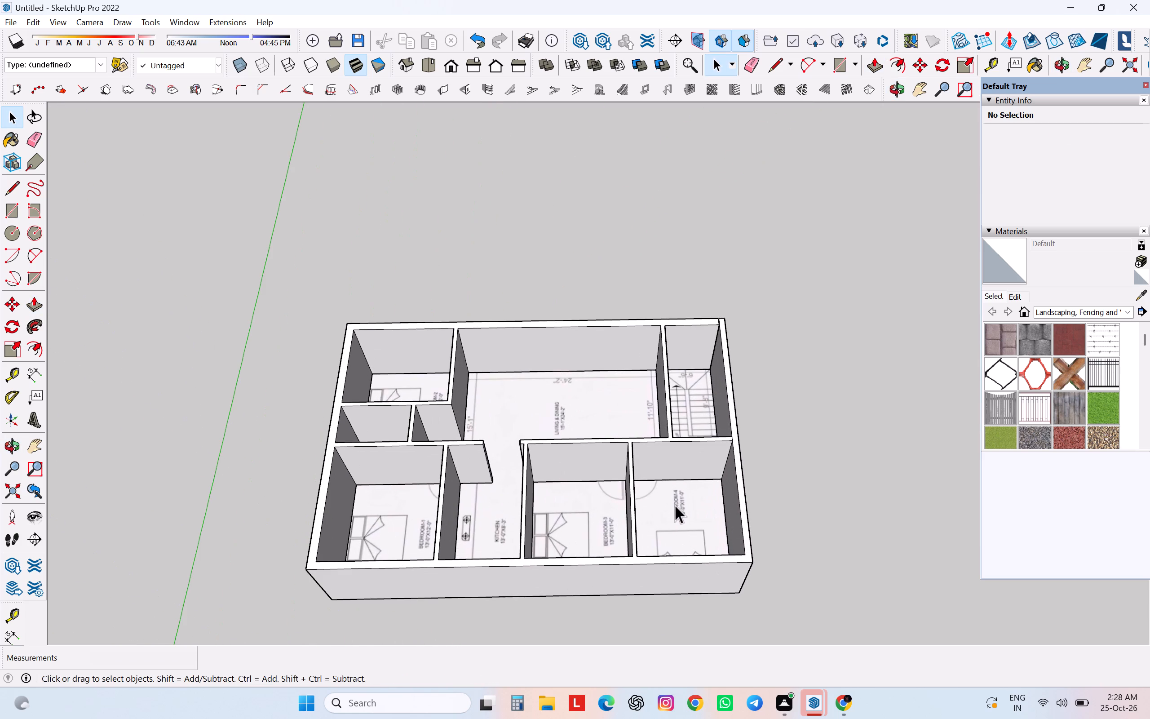
left_click(667, 519)
left_click(718, 531)
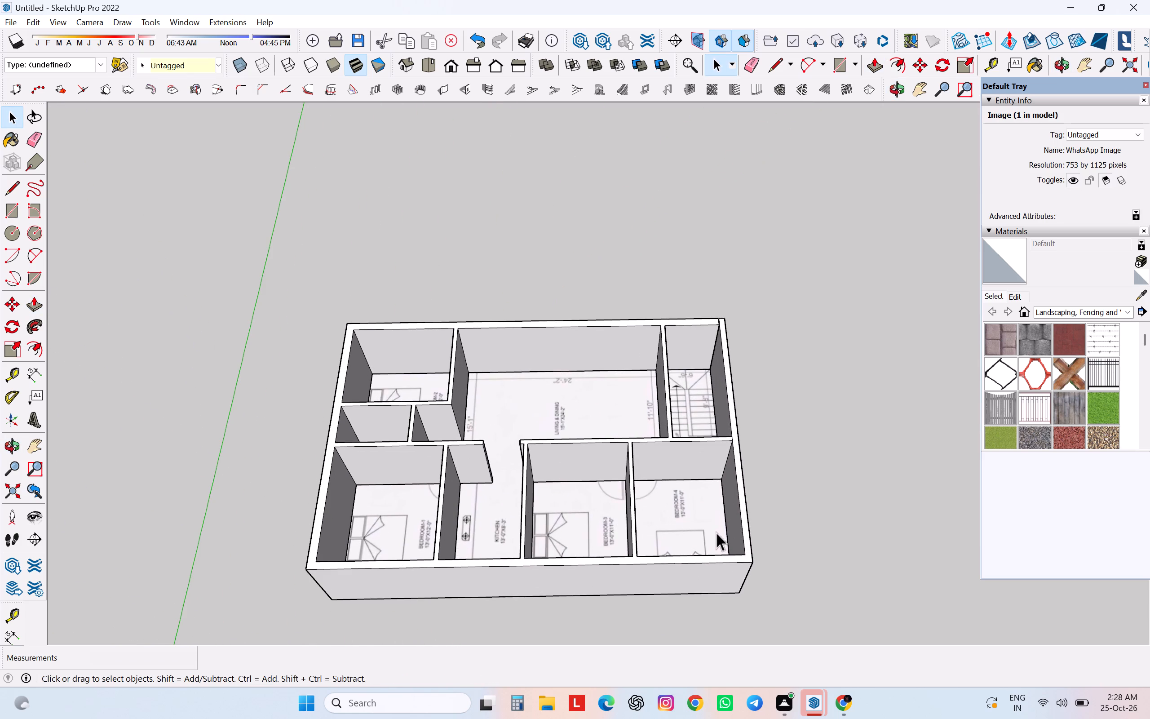
middle_click_drag(667, 463, 794, 622)
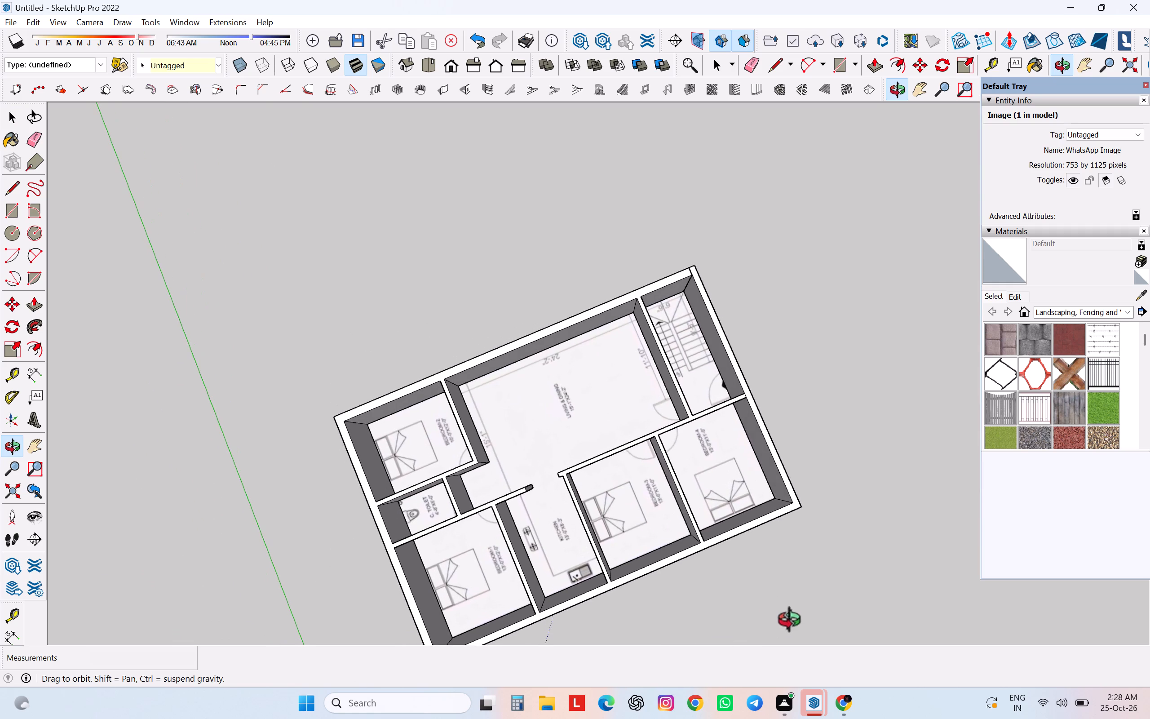
middle_click_drag(794, 622, 794, 615)
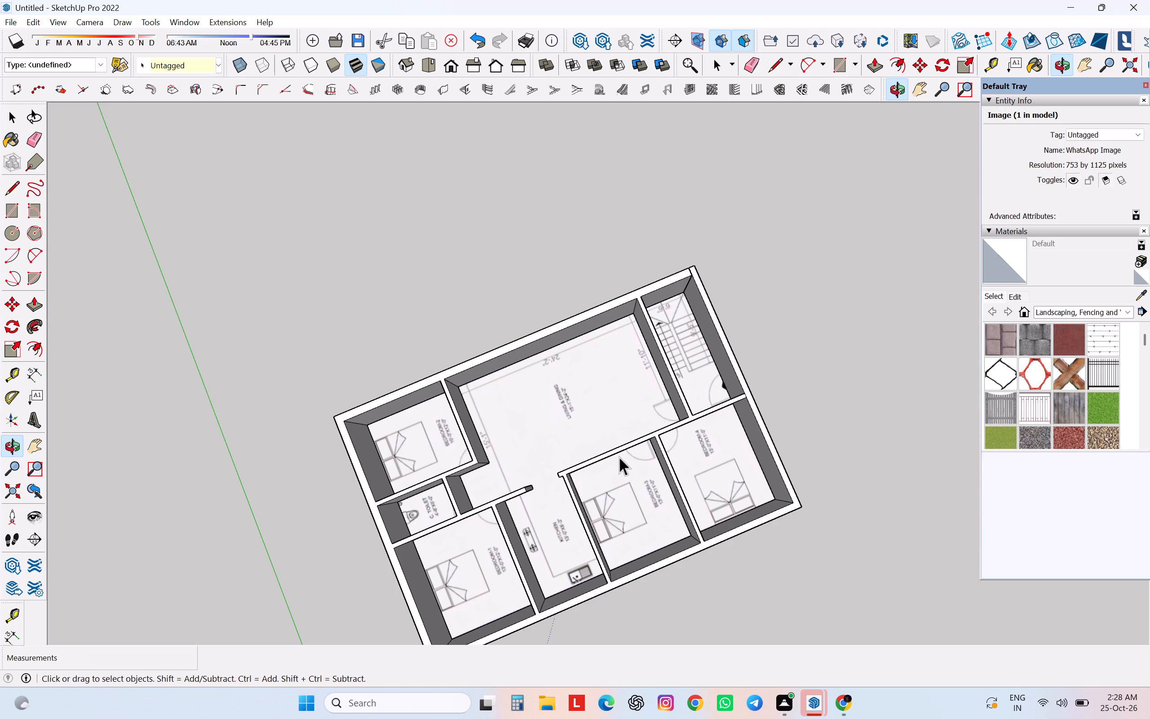
Draw an 82.6-inch vertical line up Bedroom-3's inside wall corner beside its door, starting at the floor.
scroll(628, 449, "up", 13)
middle_click_drag(628, 449, 491, 136)
scroll(499, 85, "up", 1)
scroll(491, 136, "down", 1)
scroll(566, 366, "down", 1)
middle_click_drag(566, 366, 566, 366)
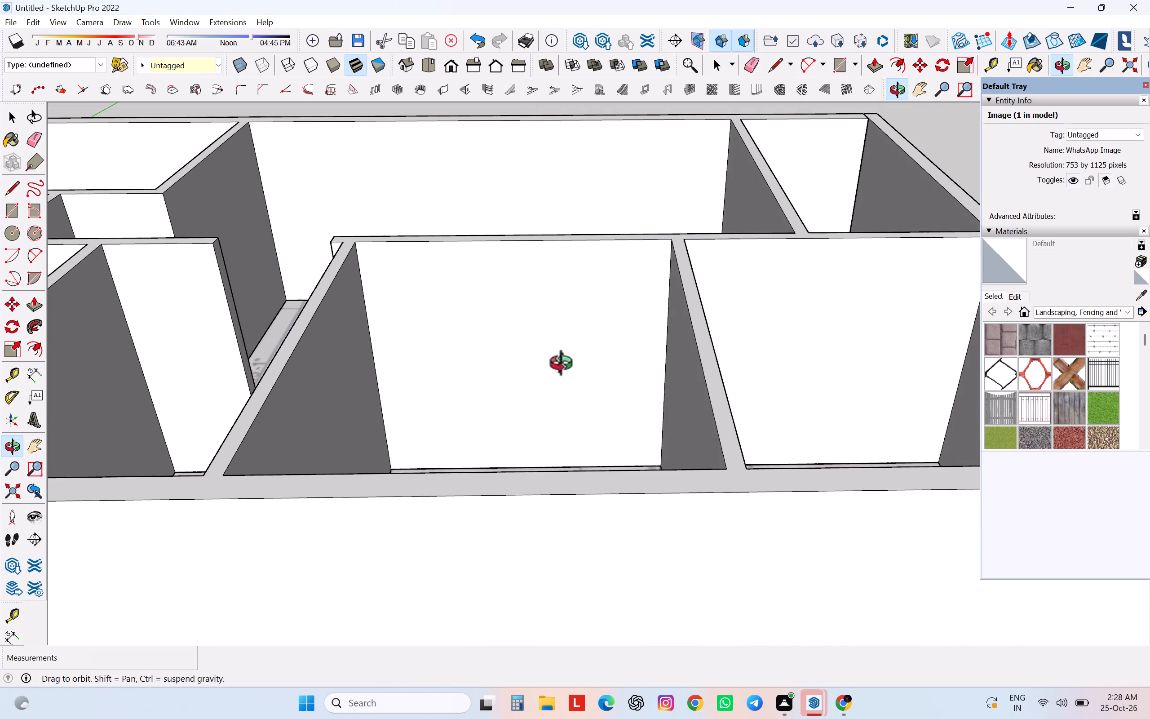
middle_click_drag(566, 366, 561, 389)
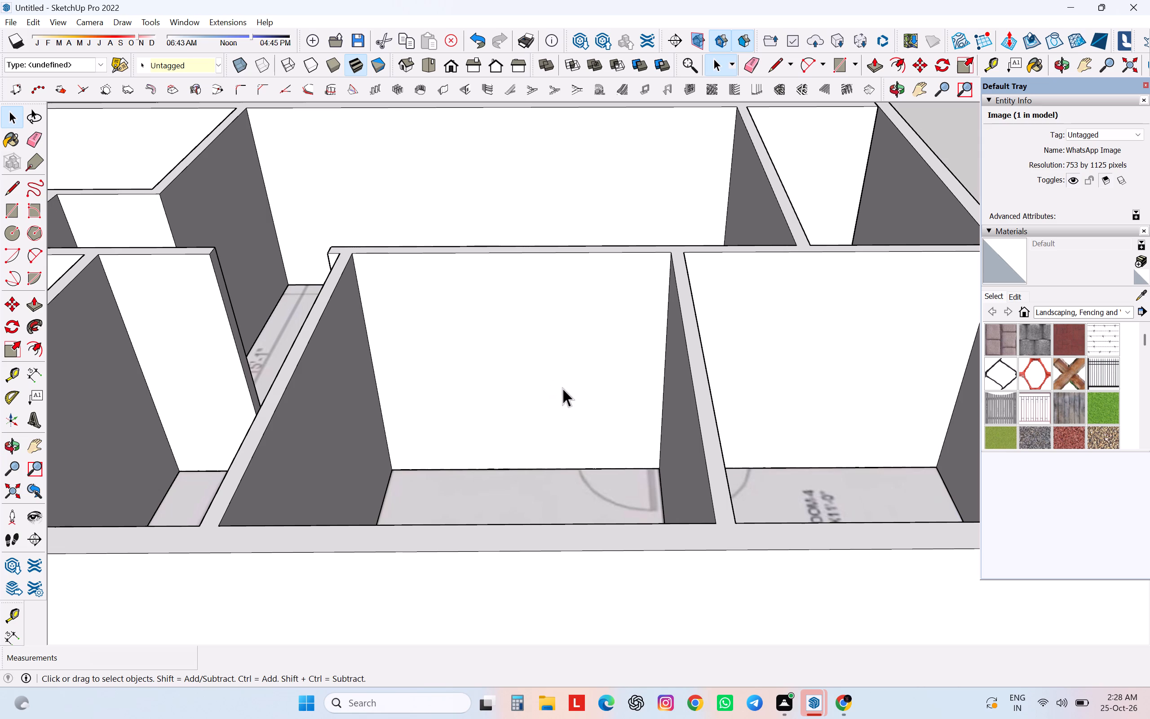
key("l")
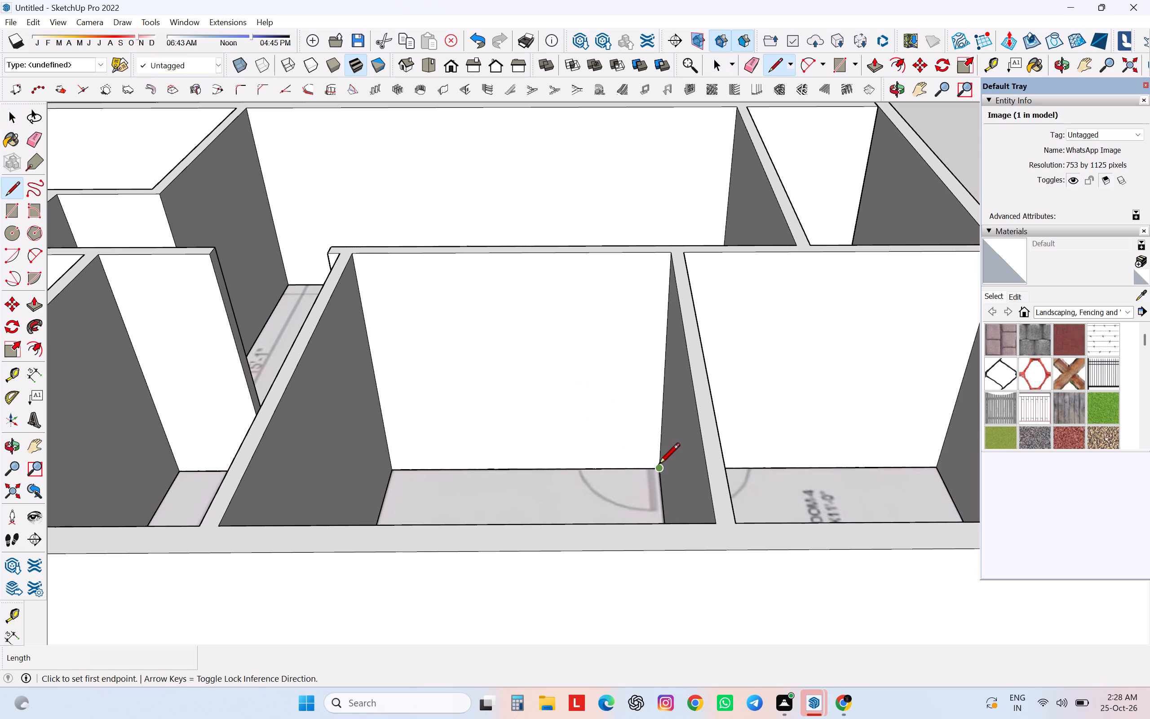
left_click(659, 466)
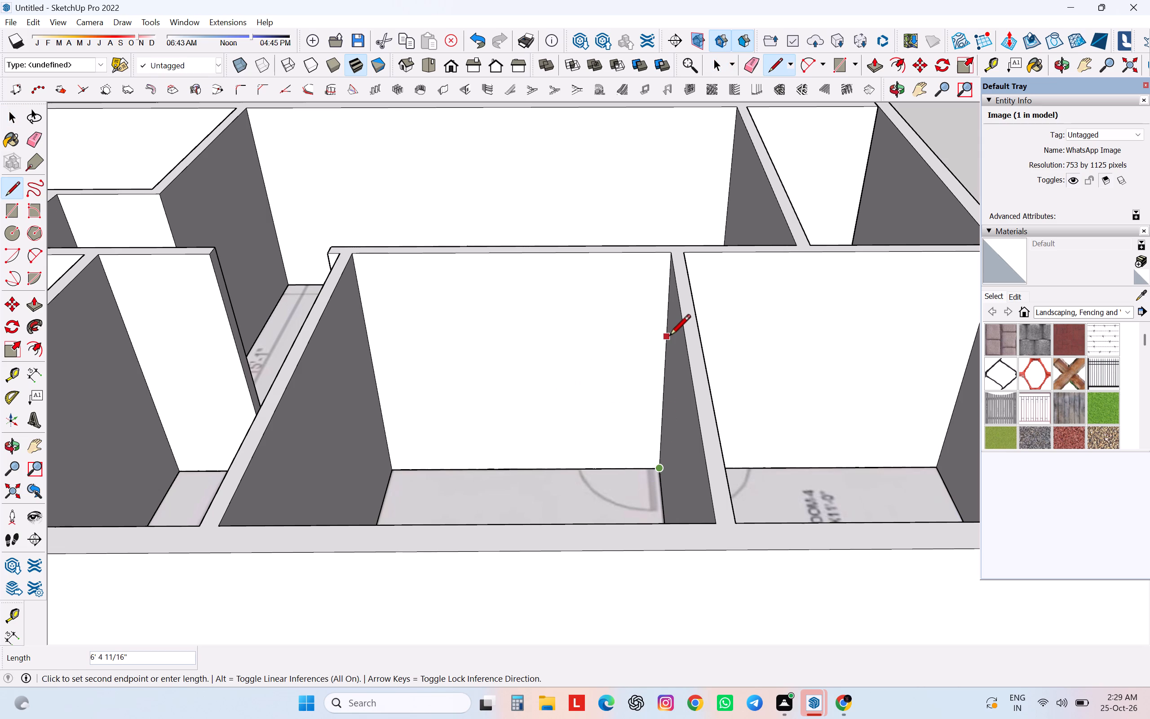
type("82.6")
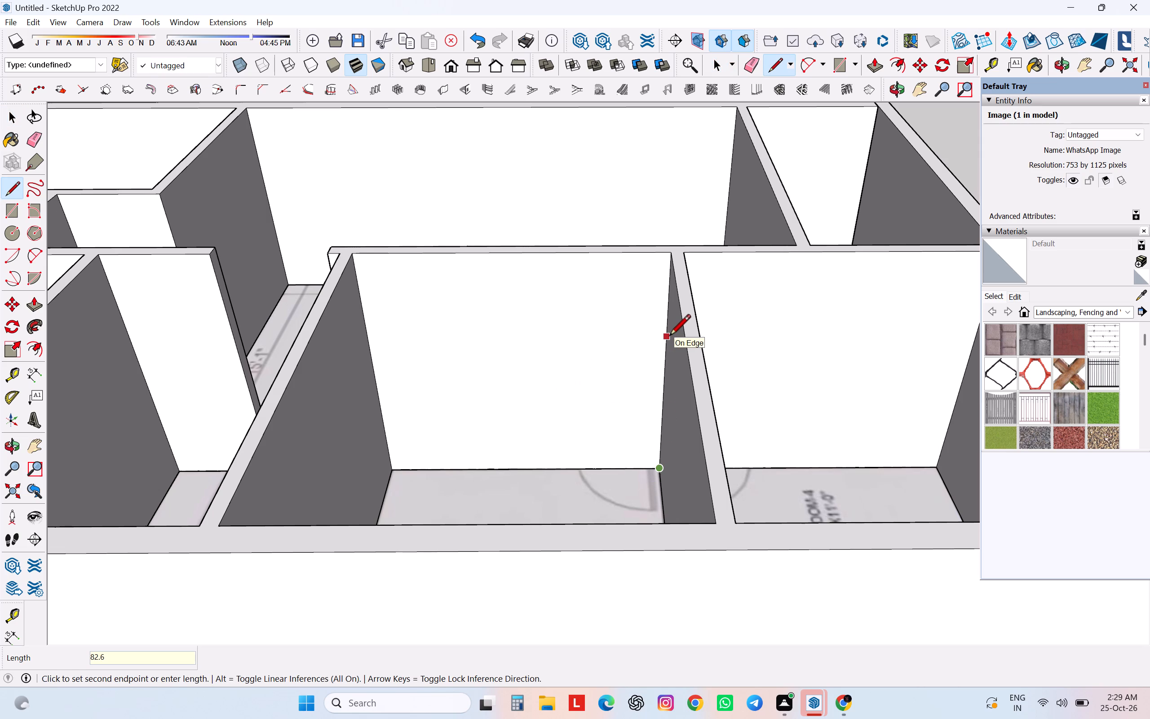
key("Return")
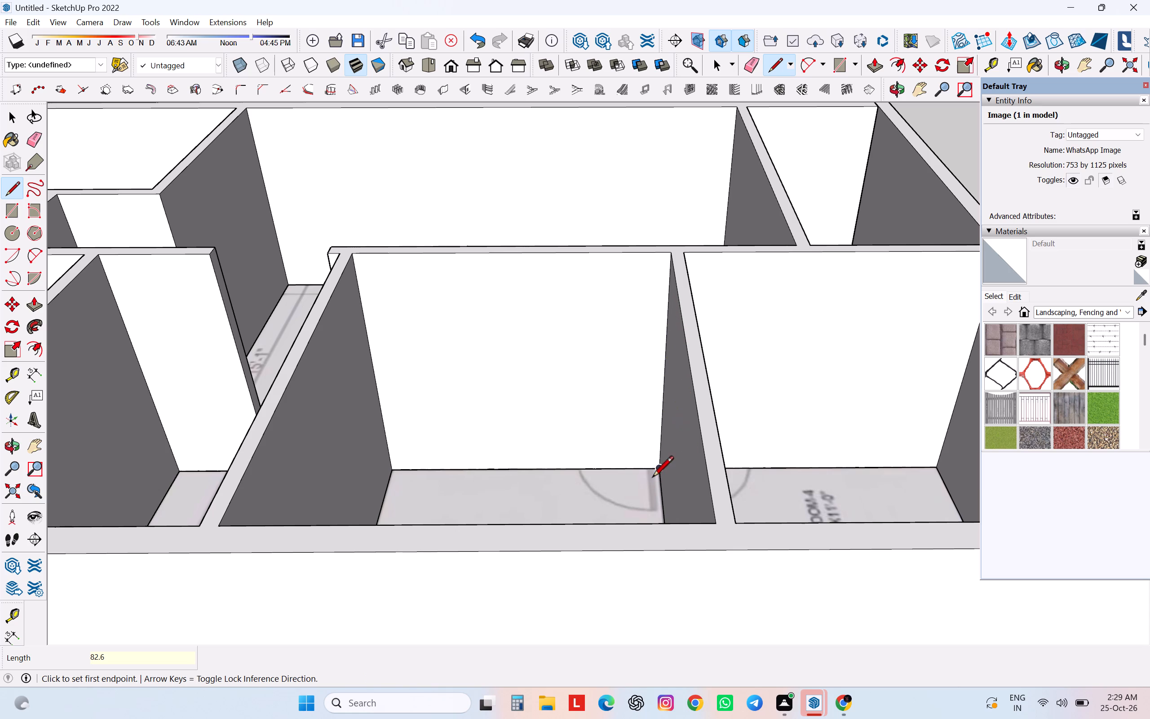
Complete Bedroom-3's door outline with a horizontal top line and a vertical line from the plan's door-swing edge, removing the overhanging piece.
left_click(665, 328)
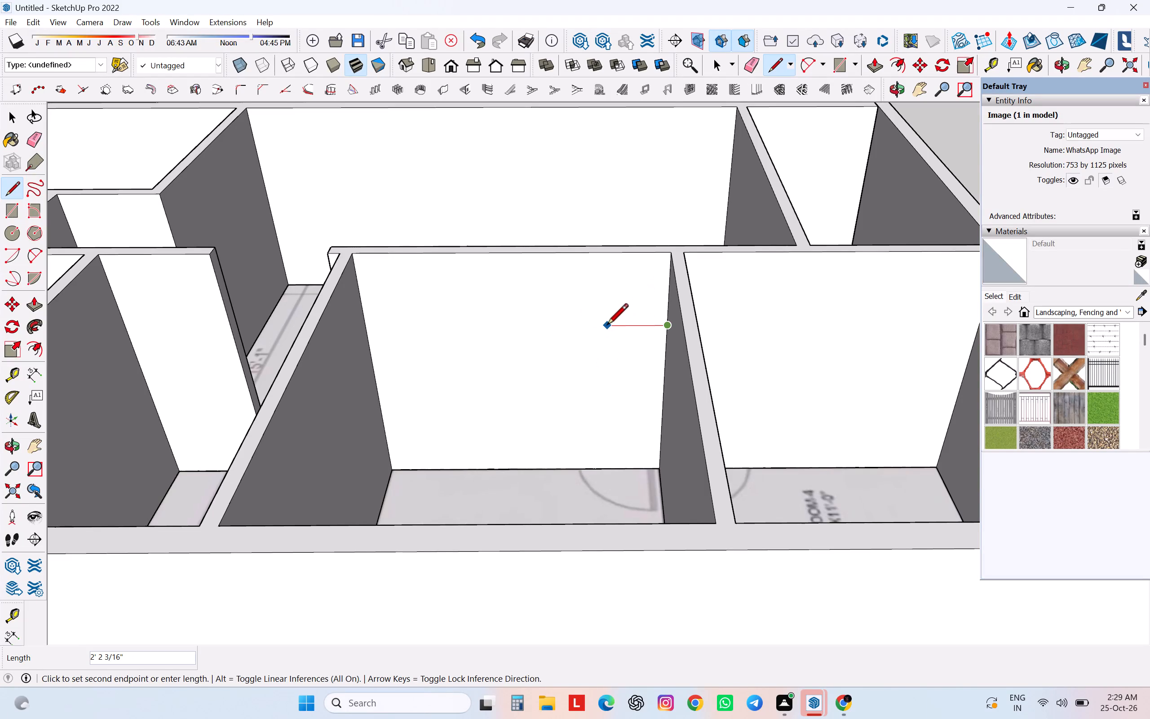
left_click(554, 319)
key("Escape")
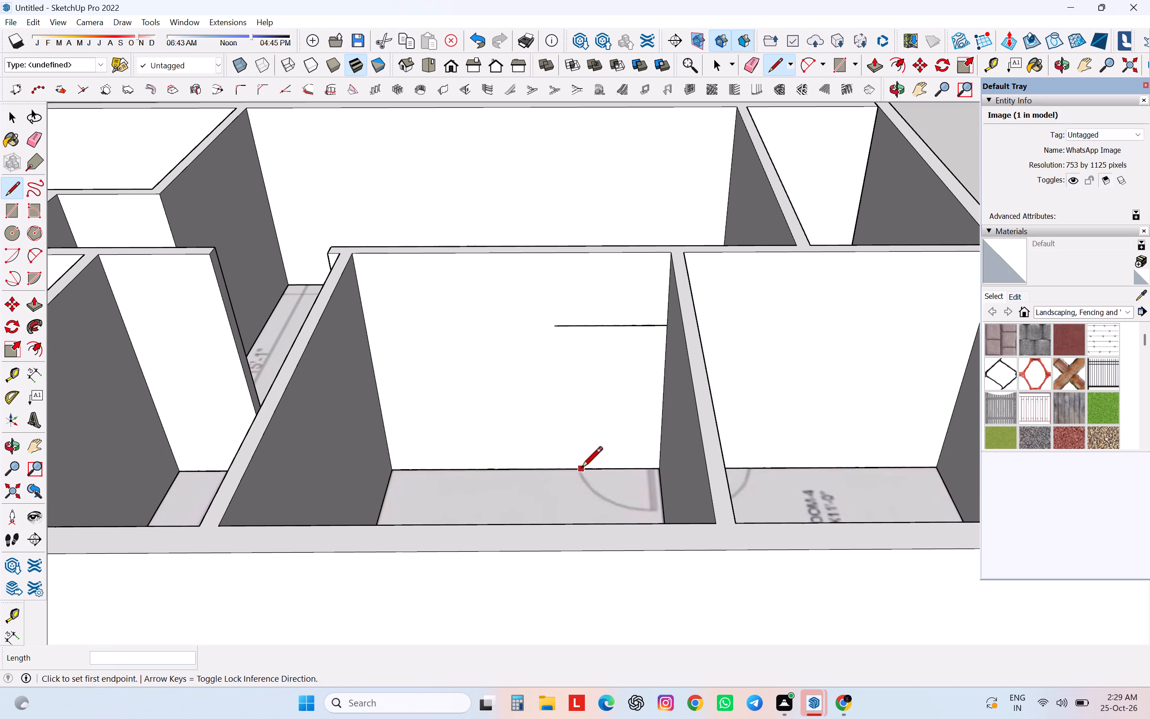
left_click(581, 469)
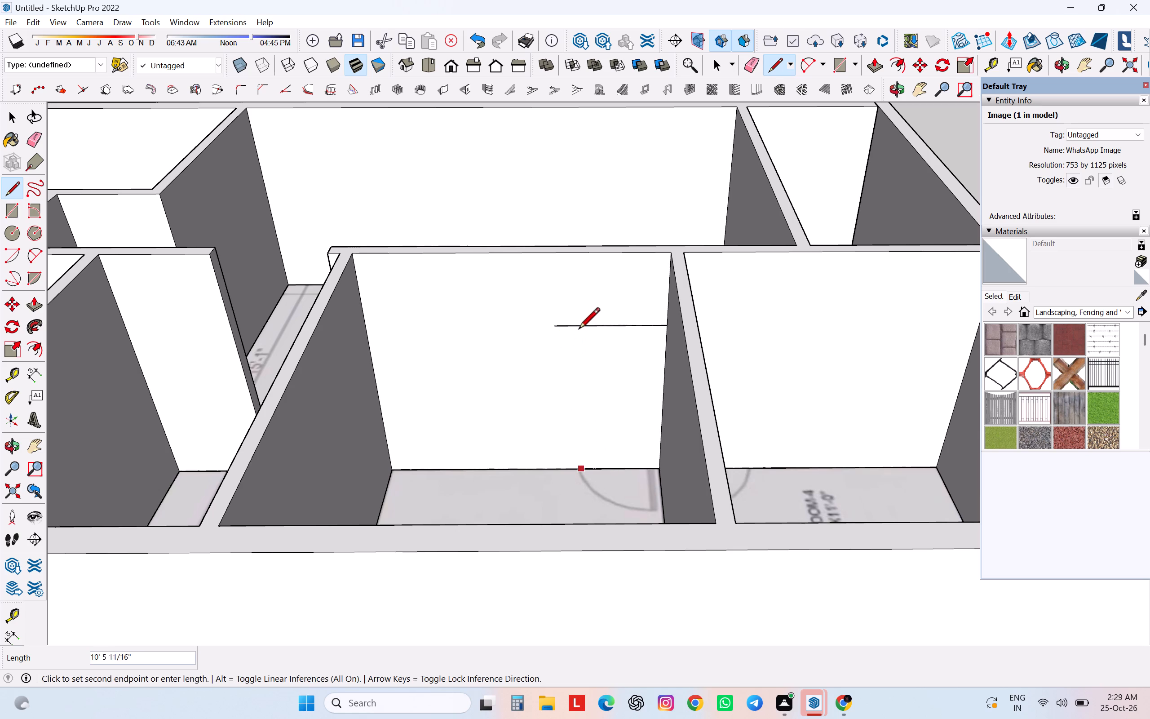
left_click(579, 328)
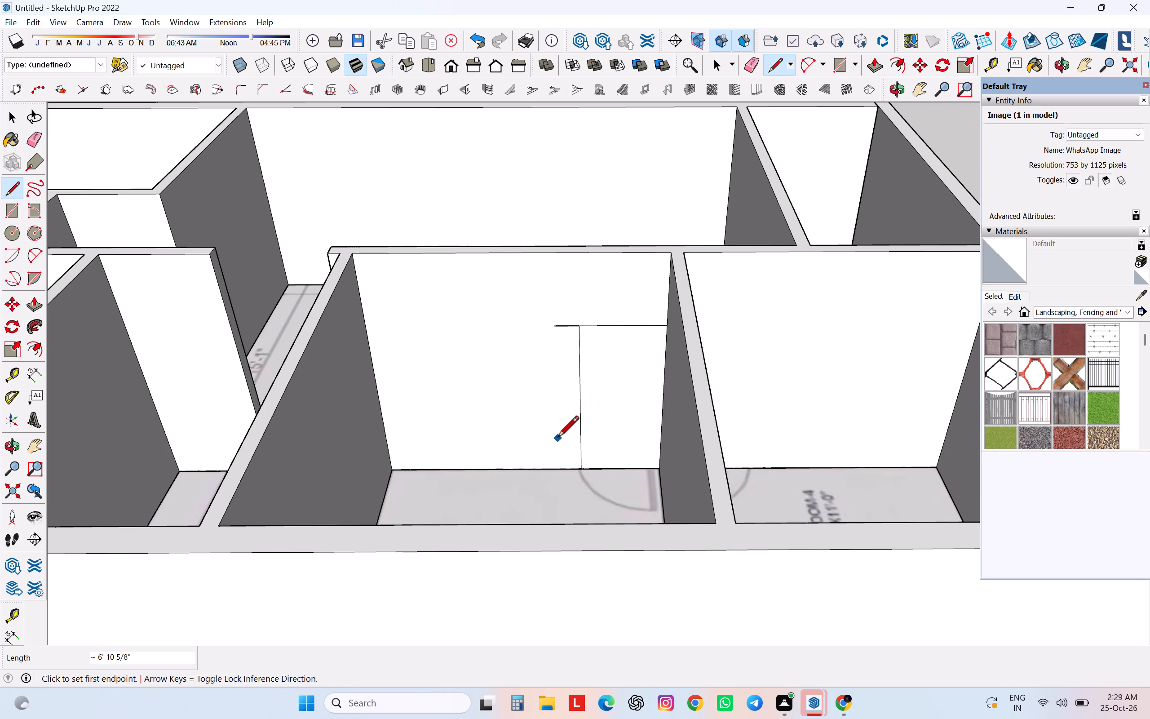
key("space")
left_click(564, 324)
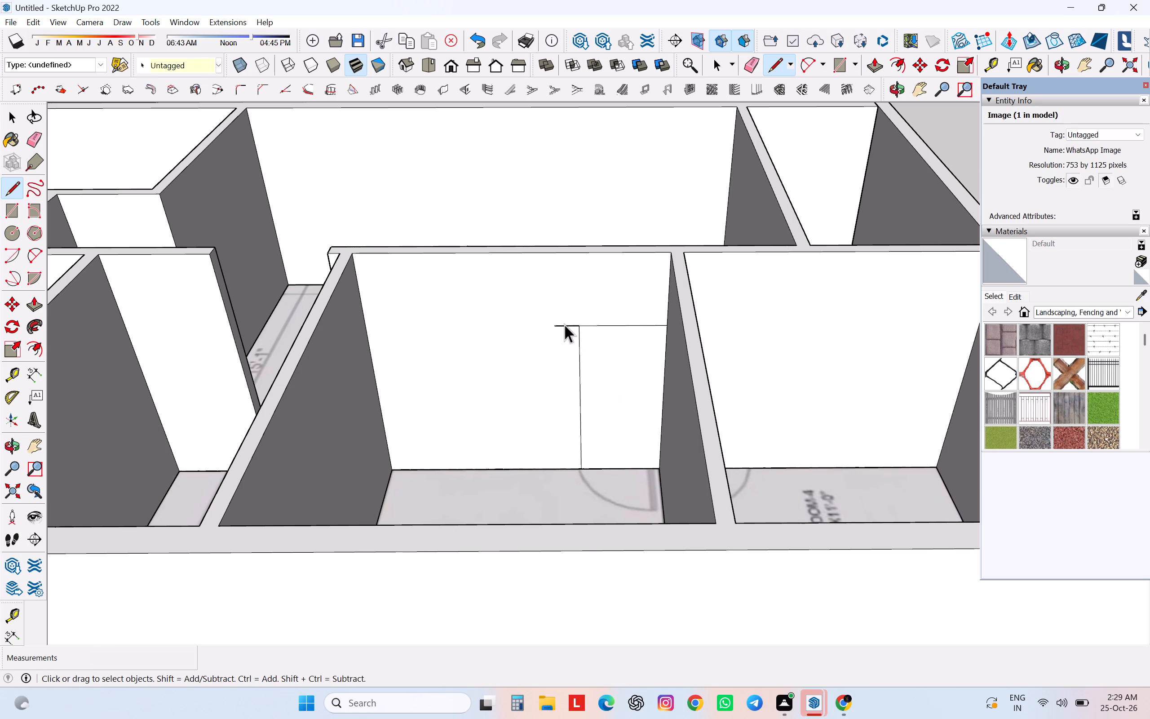
key("Delete")
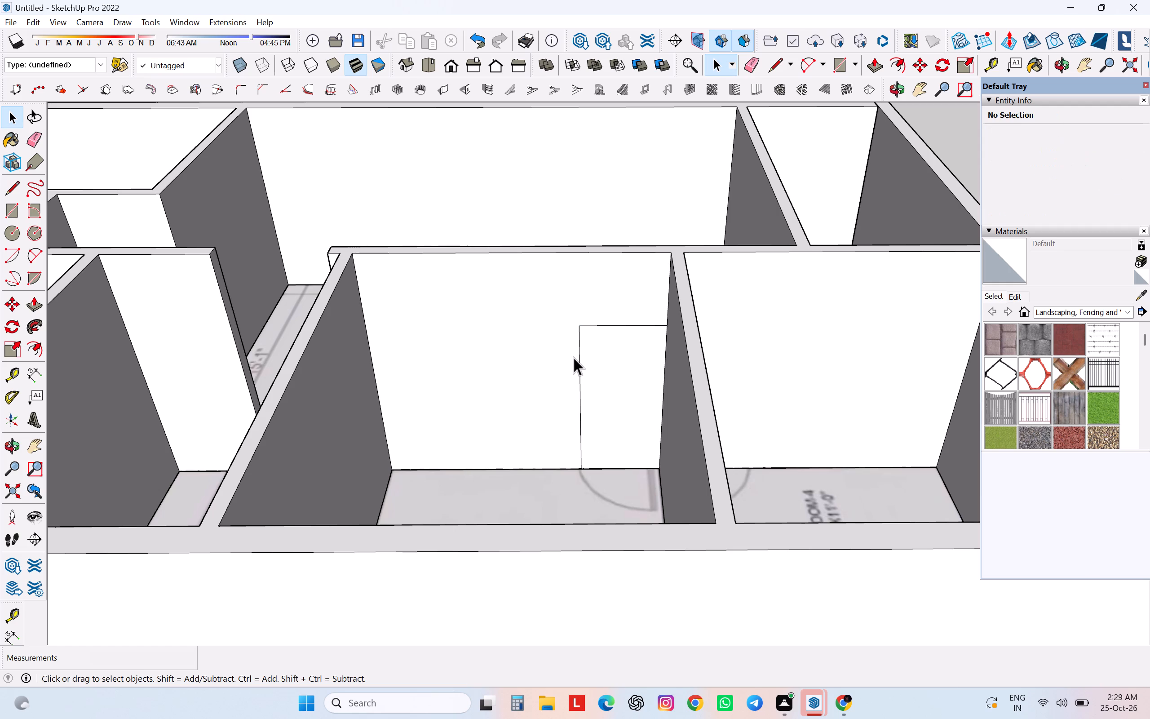
Push Bedroom-3's door face about 5 13/16 inches through the wall to open the doorway into the living area.
left_click(599, 386)
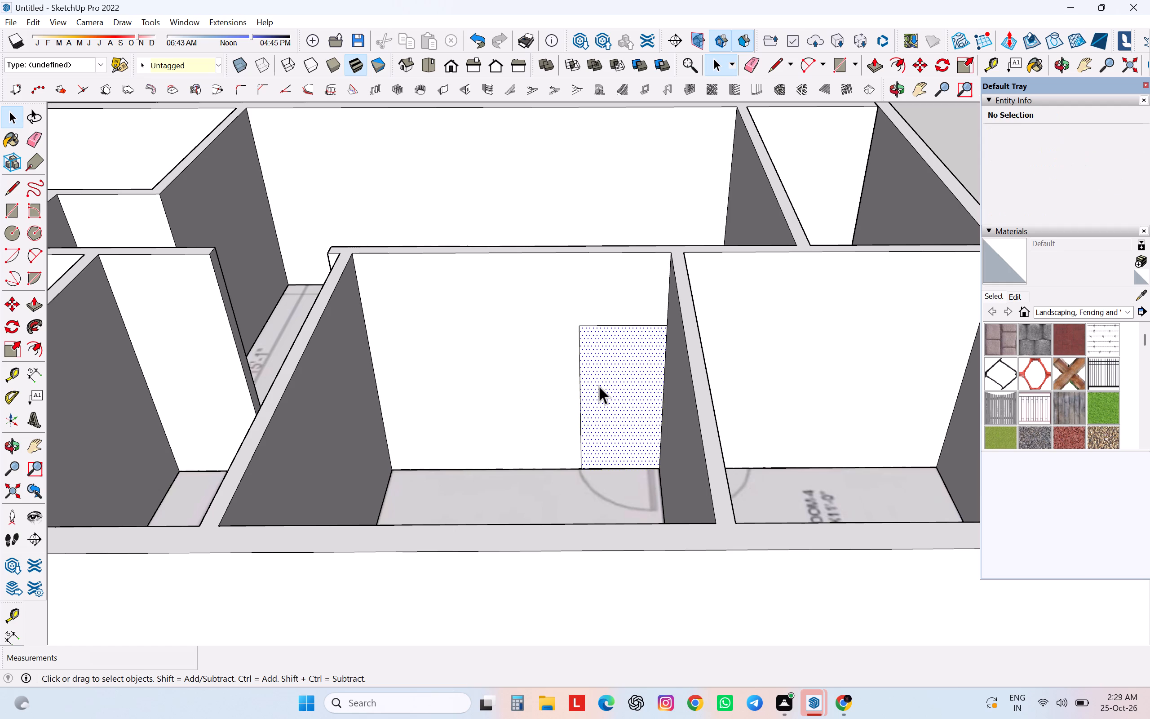
key("p")
left_click(599, 386)
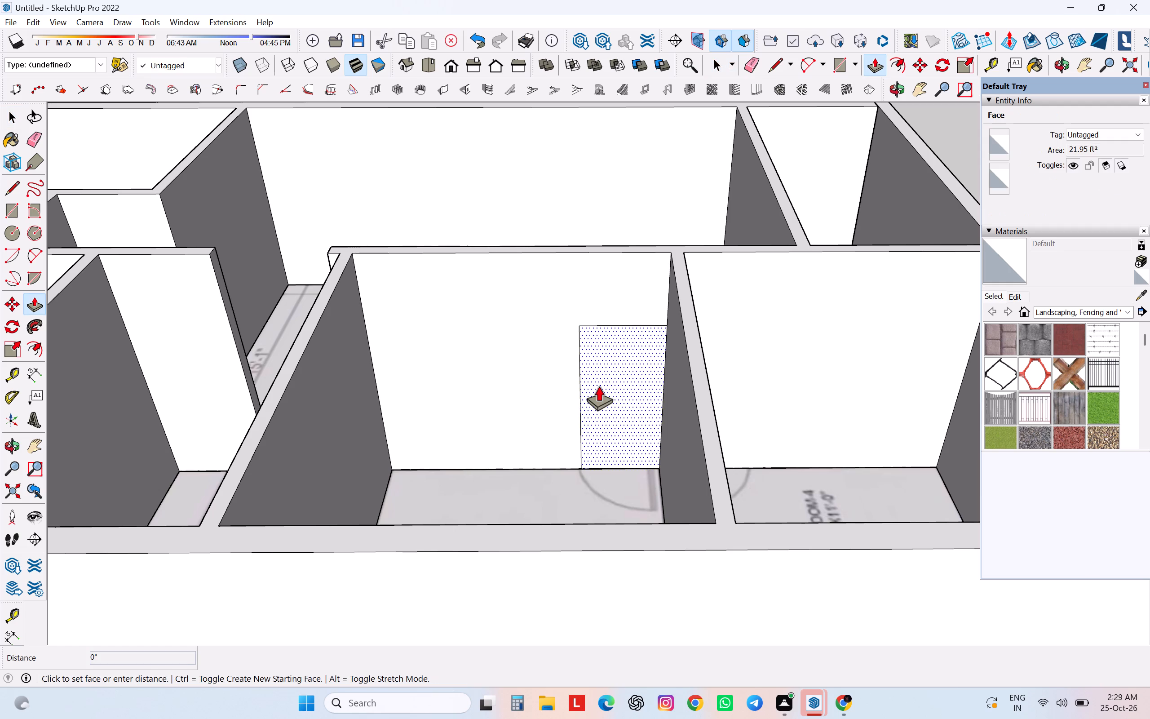
left_click(589, 244)
Outline the door on the living/staircase wall with an 82.6-inch vertical line and a horizontal line about 3' 2" to the corner.
scroll(647, 447, "down", 6)
middle_click_drag(647, 447, 674, 559)
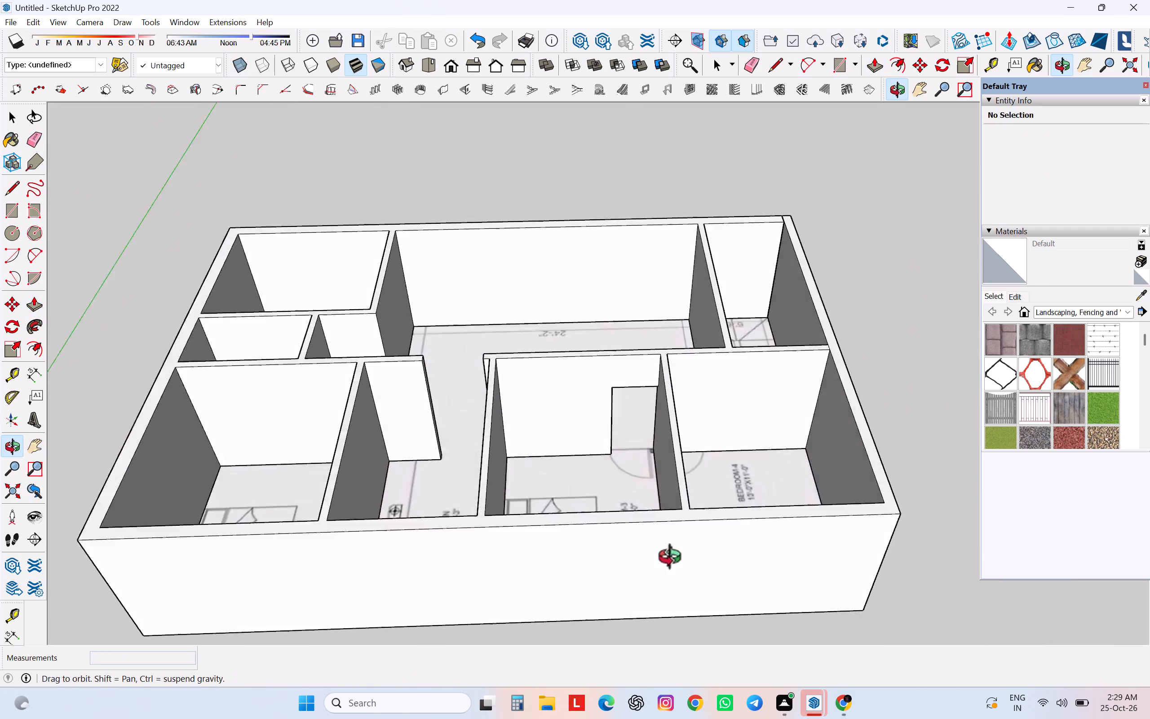
middle_click_drag(674, 559, 1110, 497)
middle_click_drag(552, 408, 659, 469)
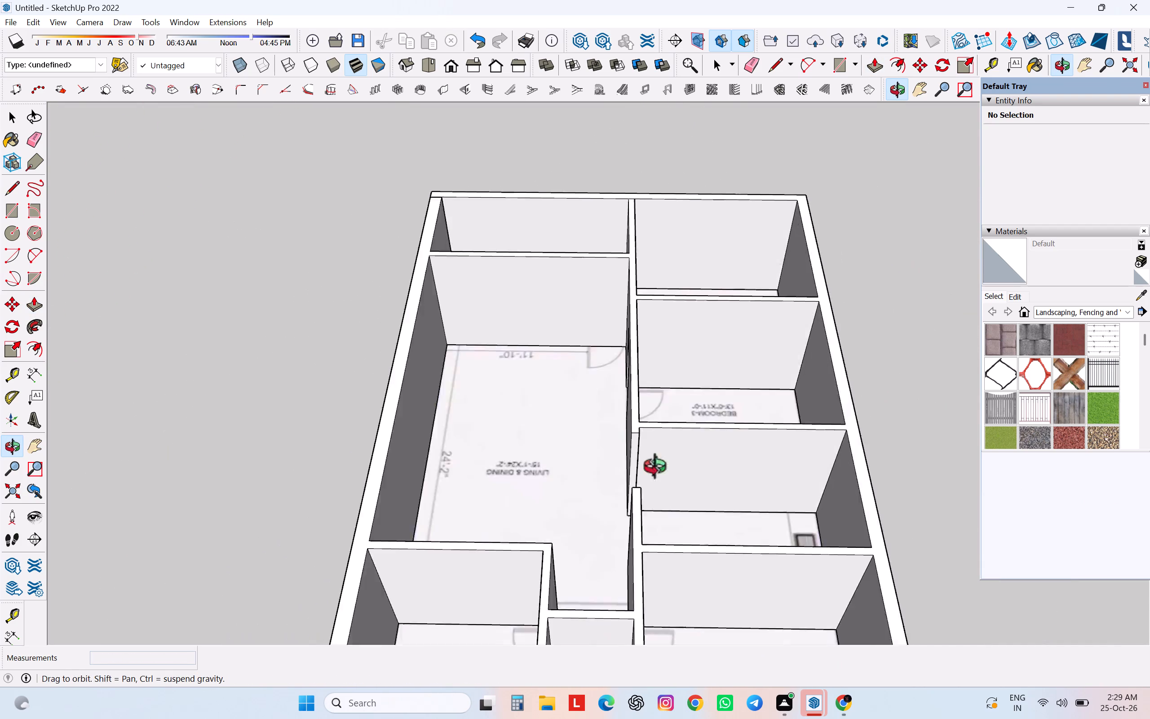
middle_click_drag(659, 469, 820, 590)
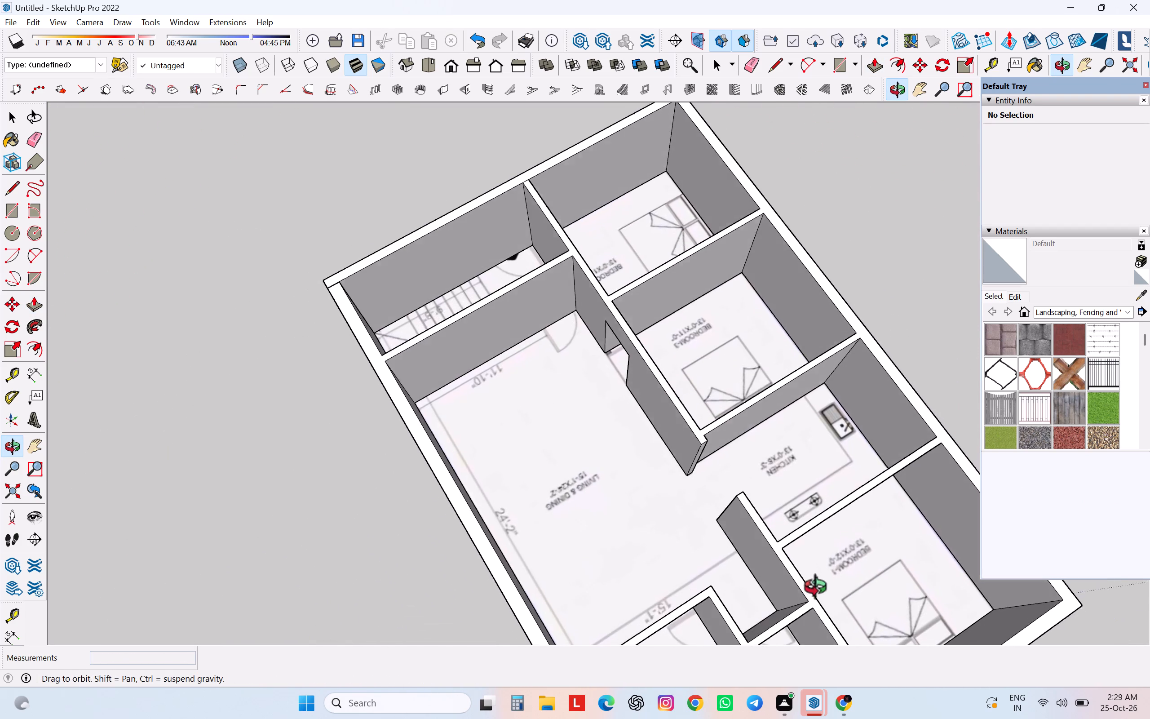
middle_click_drag(820, 590, 778, 556)
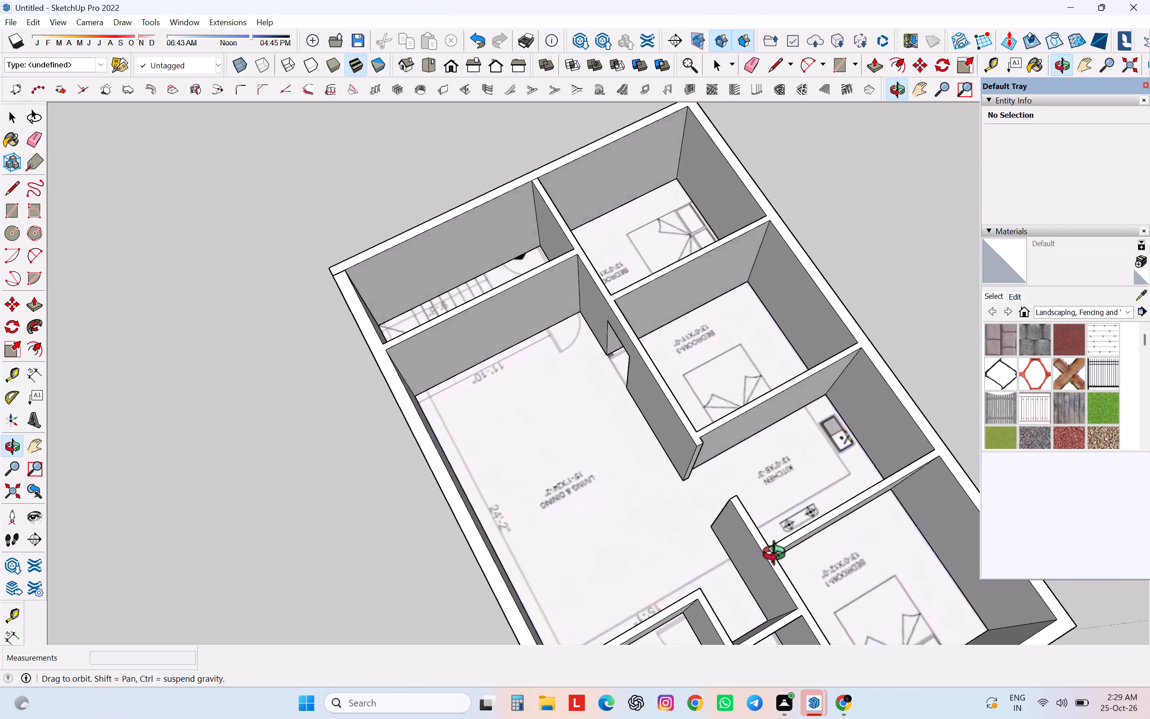
middle_click_drag(778, 556, 701, 512)
scroll(593, 309, "up", 9)
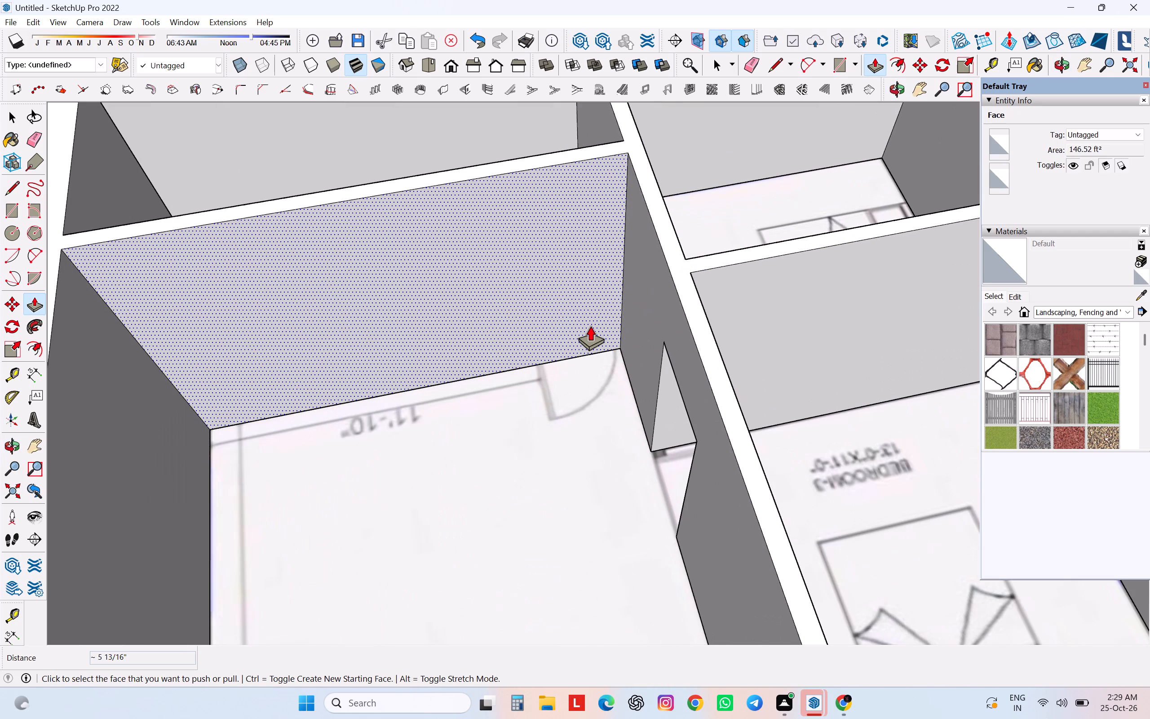
key("l")
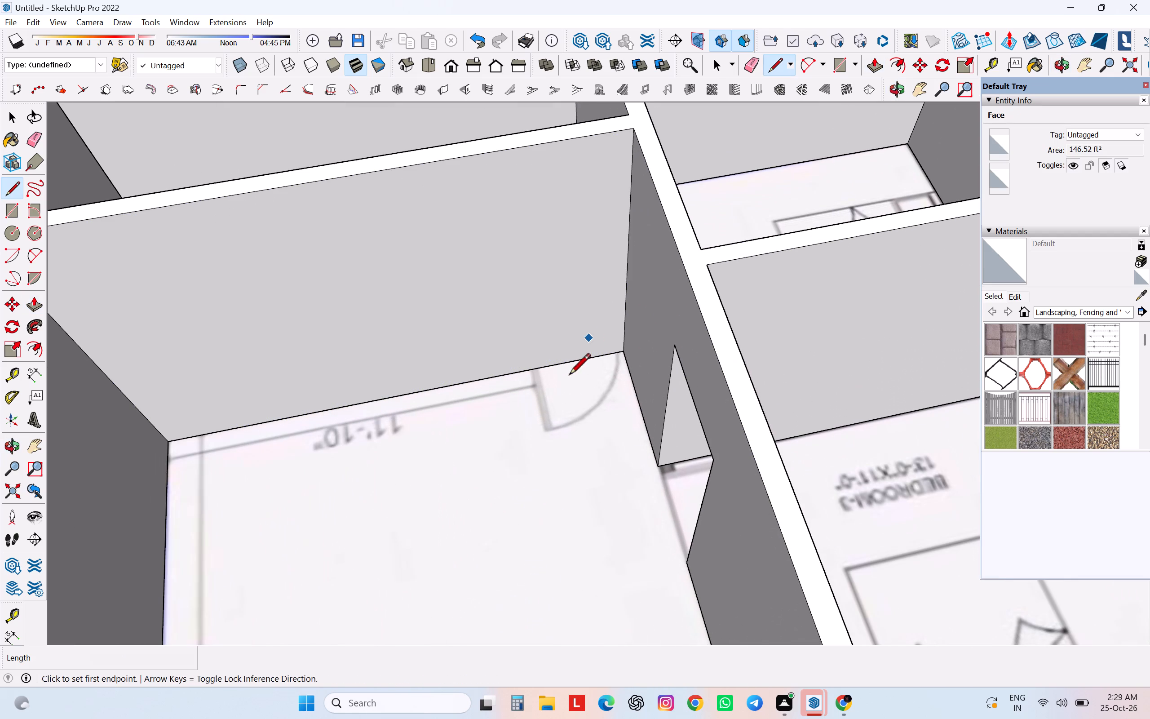
left_click(531, 368)
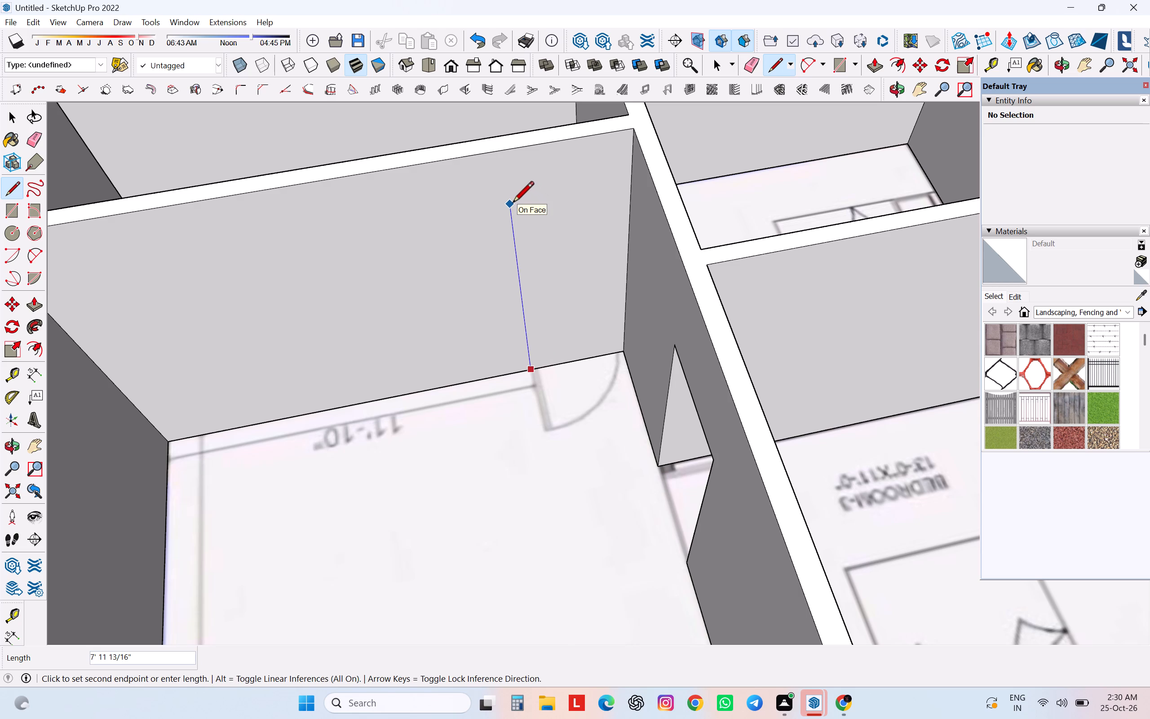
type("82.6")
key("Return")
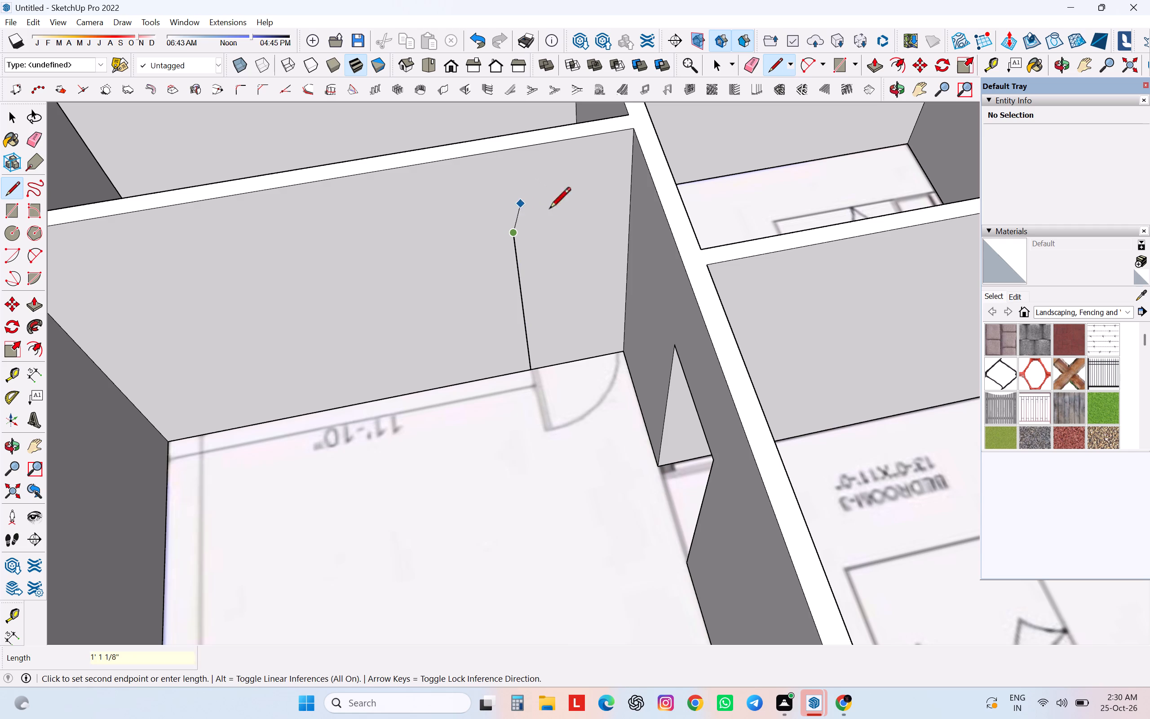
left_click(630, 216)
Push the living/staircase door face about 5 3/4 inches through the wall to open the doorway.
key("p")
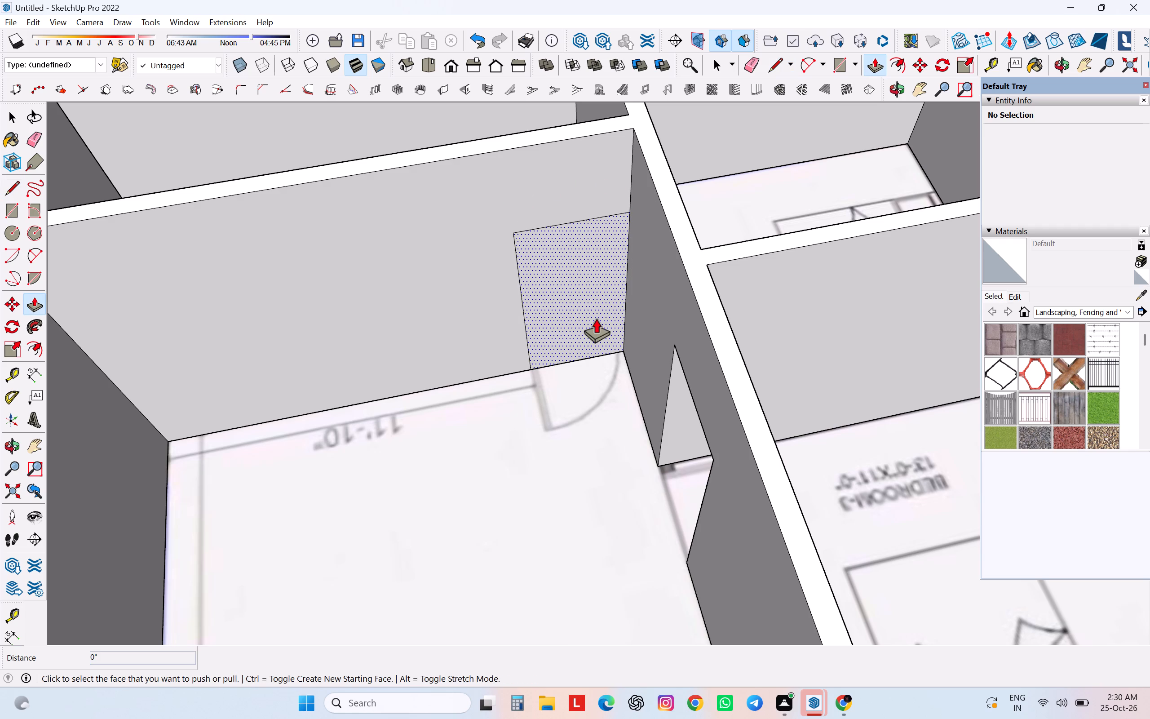
left_click(596, 318)
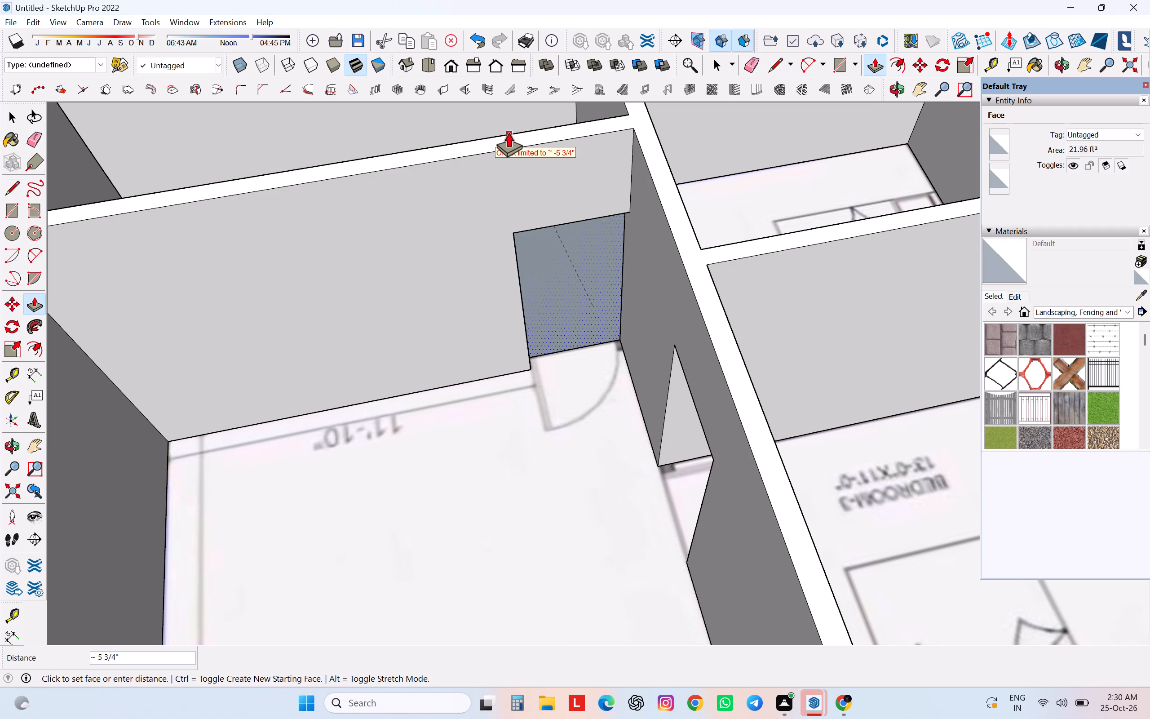
left_click(509, 132)
Examine the model from several angles, checking the cut doorways and the door positions marked on the floor plan.
scroll(578, 378, "down", 4)
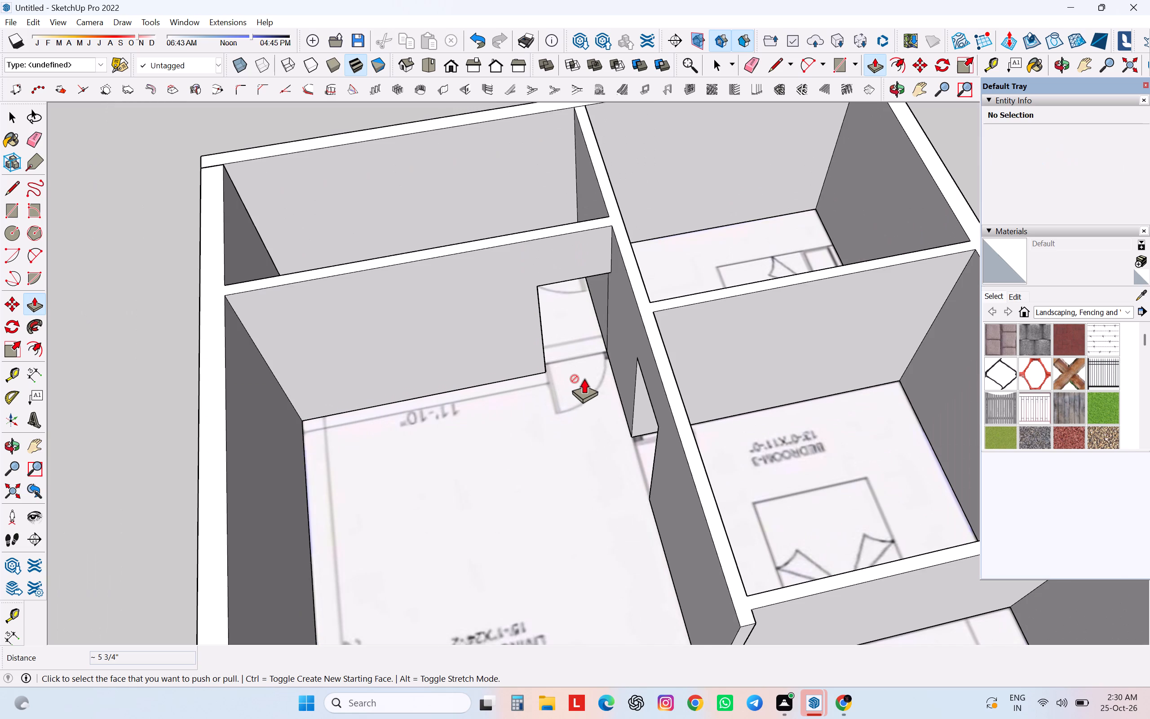
scroll(628, 539, "down", 6)
middle_click_drag(663, 427, 669, 590)
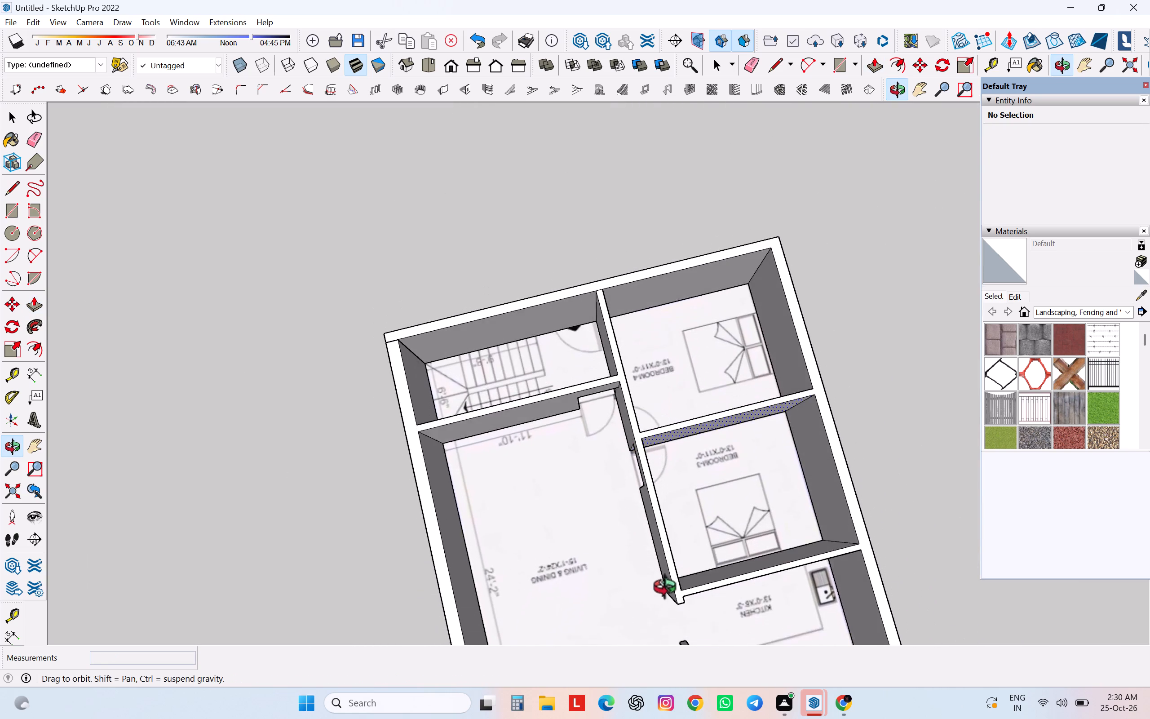
middle_click_drag(669, 590, 800, 511)
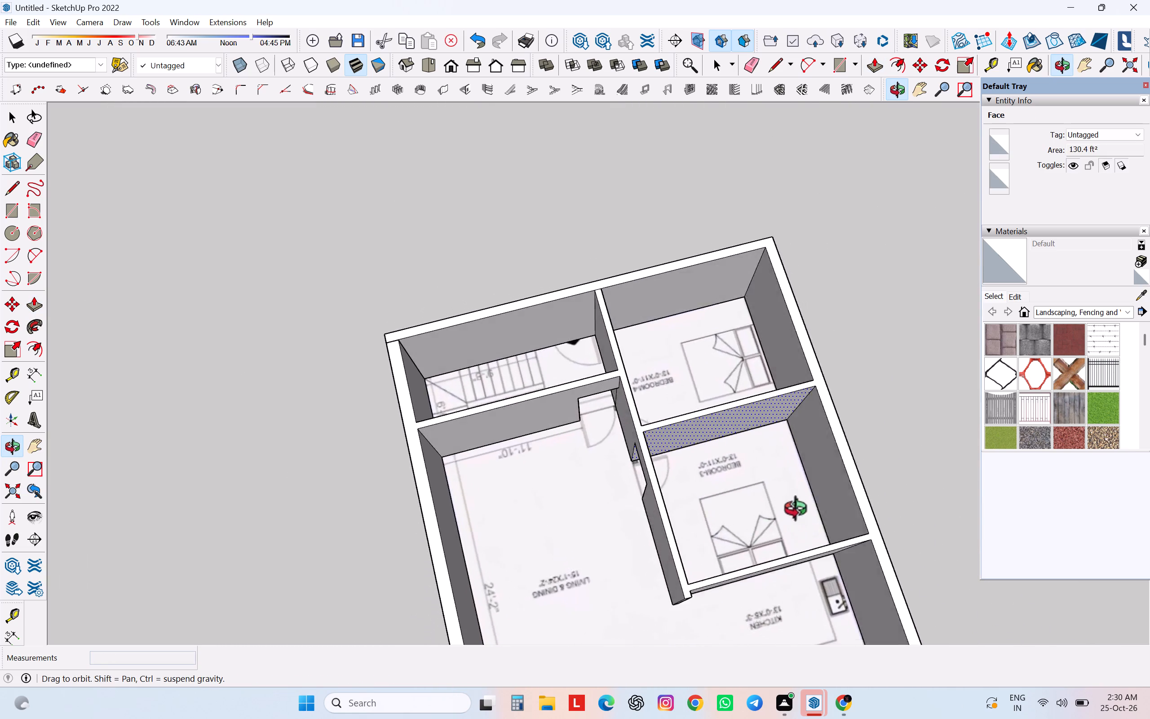
middle_click_drag(800, 511, 1035, 490)
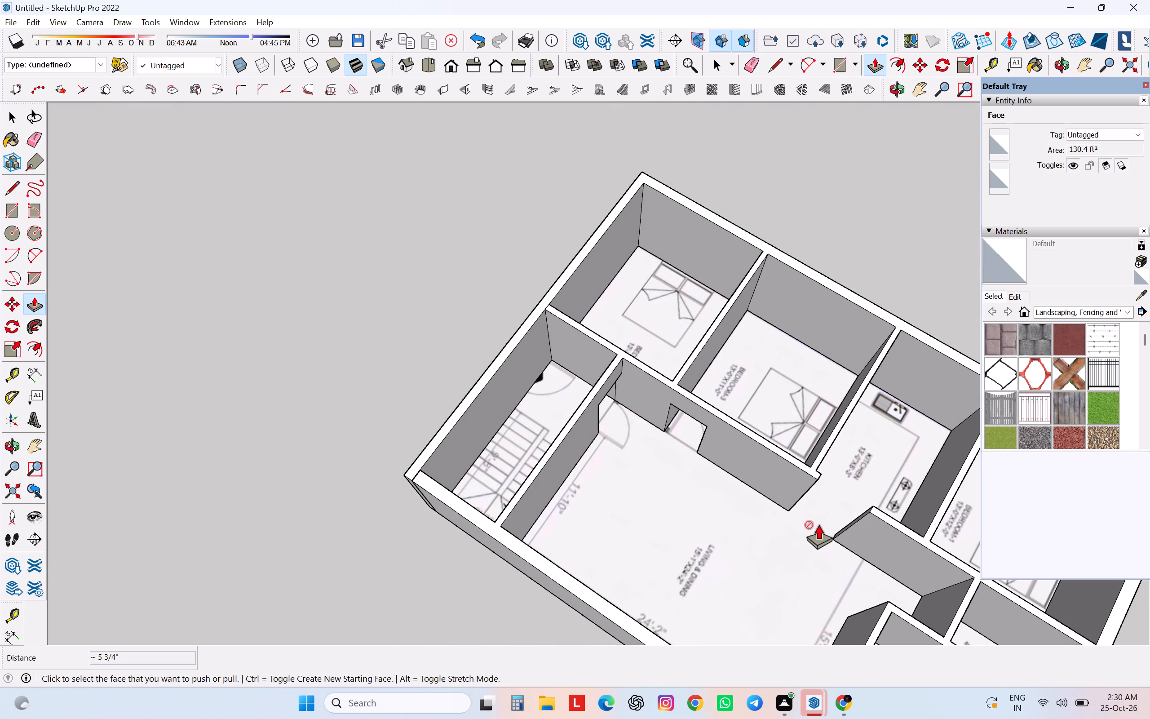
scroll(649, 438, "up", 1)
middle_click_drag(649, 438, 632, 609)
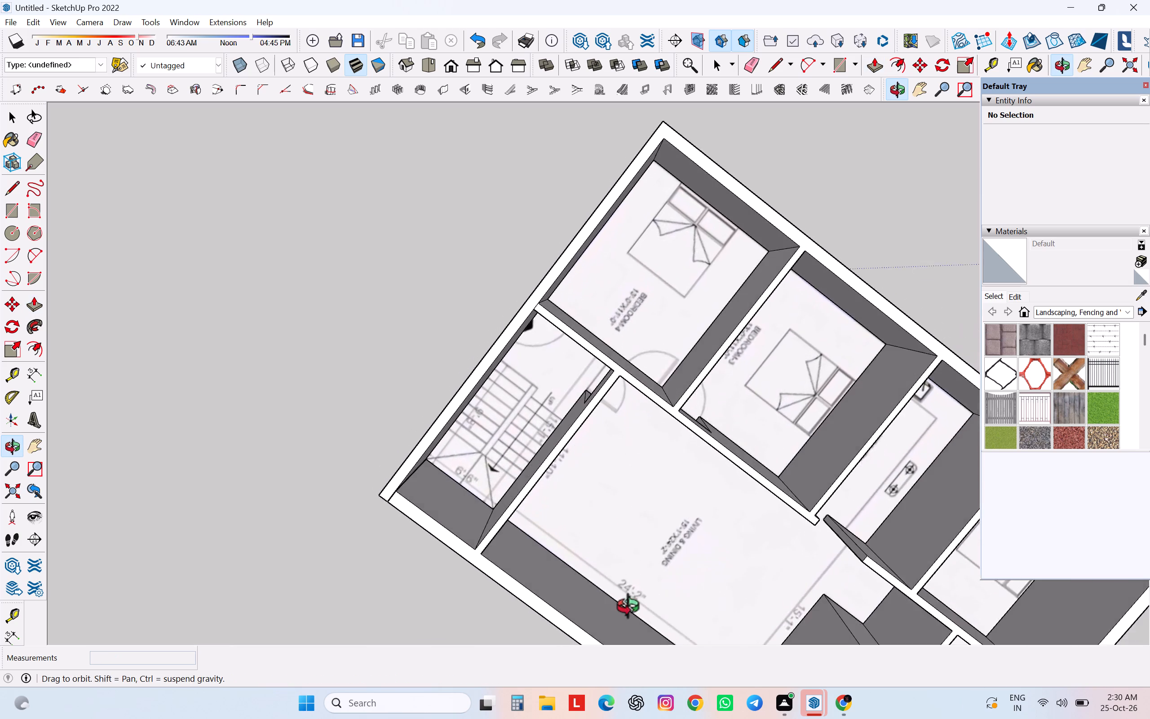
middle_click_drag(632, 609, 462, 593)
scroll(743, 381, "down", 1)
middle_click_drag(743, 381, 834, 554)
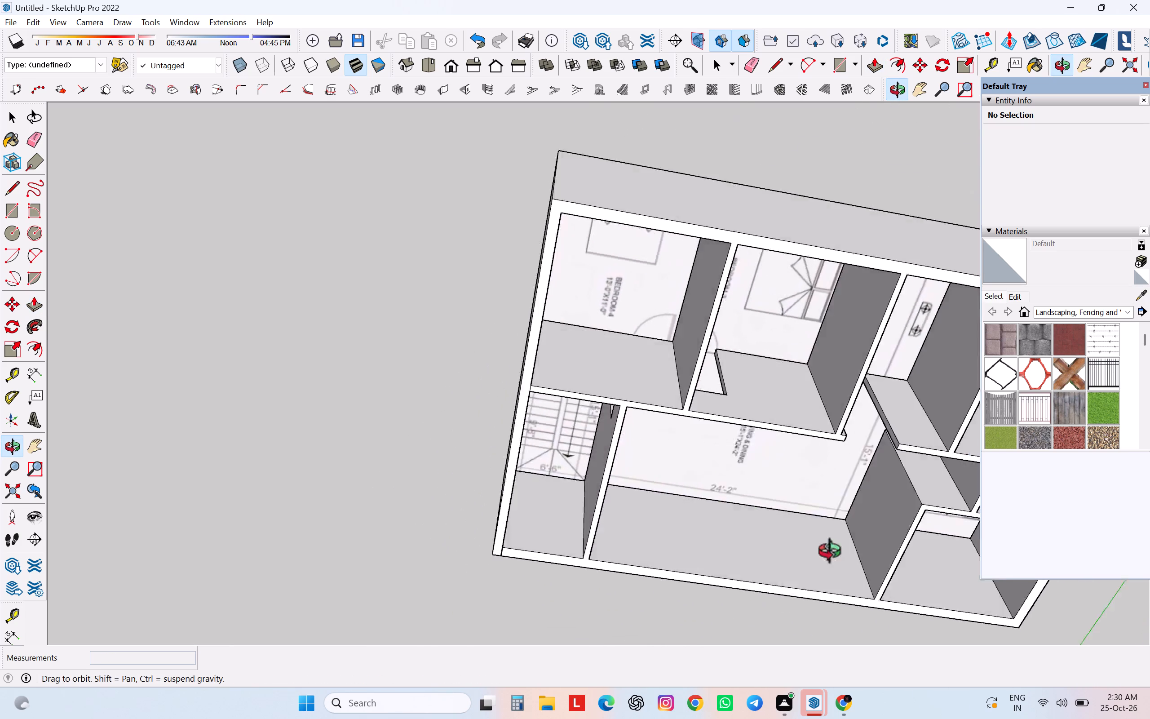
middle_click_drag(834, 554, 382, 384)
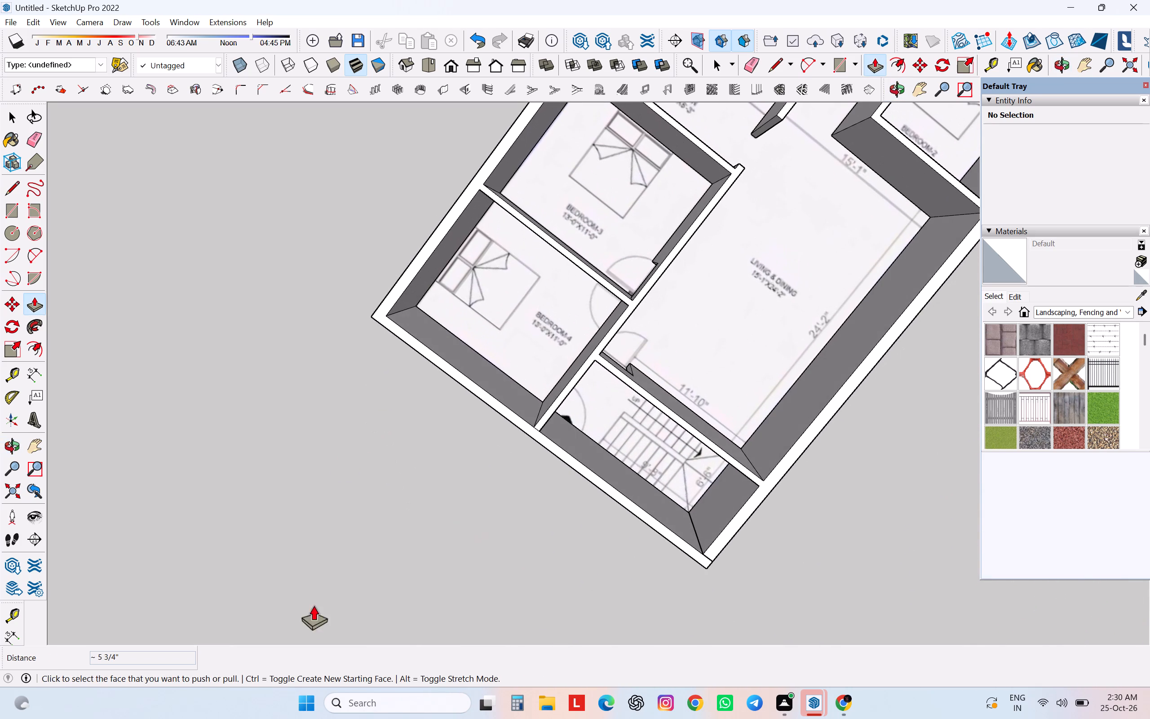
middle_click_drag(503, 542, 713, 434)
scroll(646, 320, "down", 6)
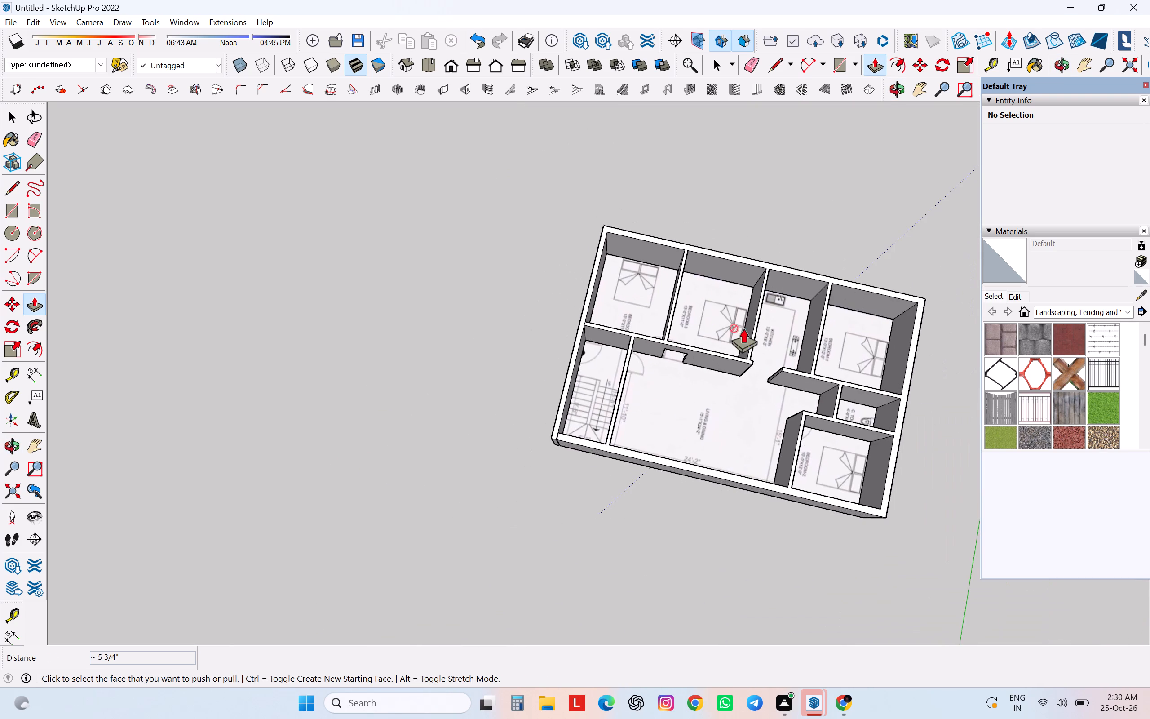
scroll(781, 338, "down", 1)
middle_click_drag(781, 338, 672, 202)
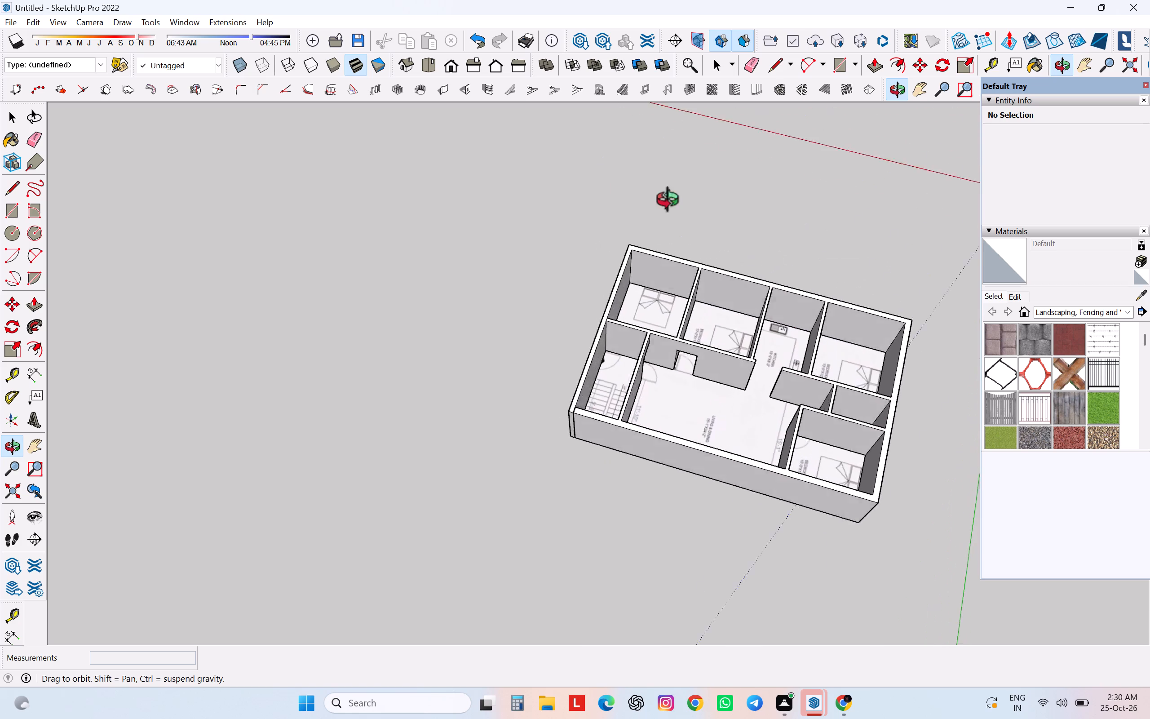
middle_click_drag(672, 202, 628, 190)
middle_click_drag(767, 306, 123, 217)
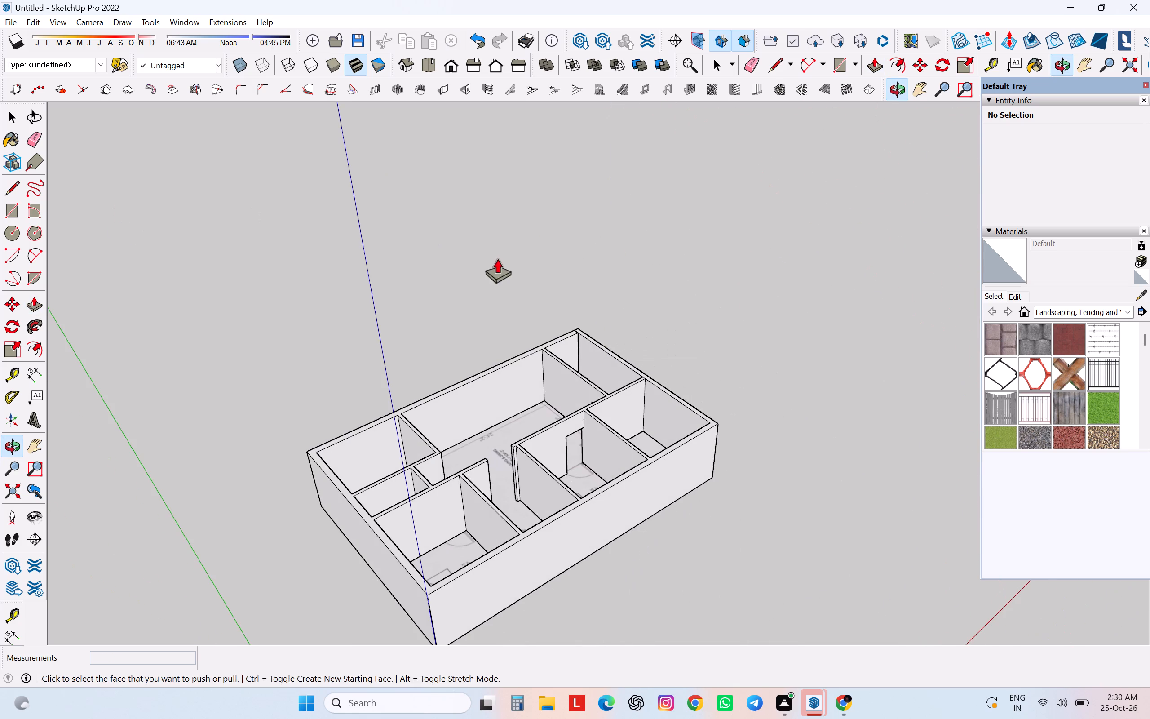
middle_click_drag(496, 256, 396, 213)
middle_click_drag(524, 368, 506, 546)
scroll(560, 517, "up", 5)
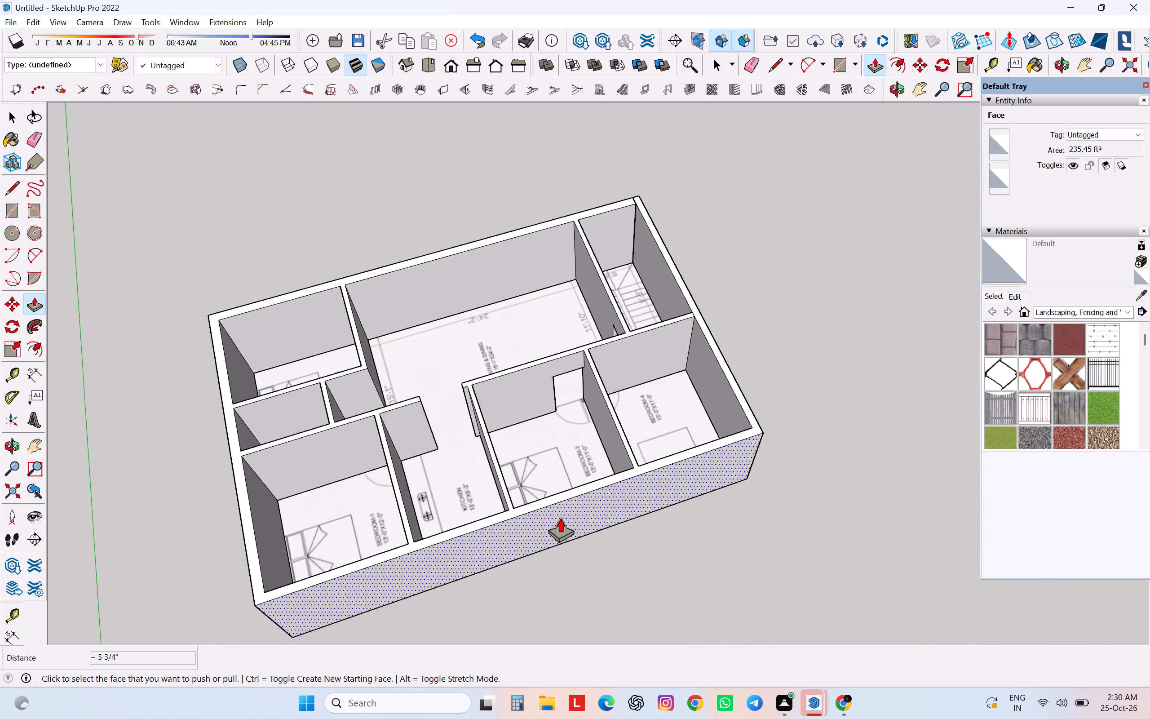
On Bedroom-4's wall facing the living area, draw an 82.6-inch vertical line near the partition corner and a horizontal top edge across the door swing.
middle_click_drag(639, 467, 433, 535)
scroll(587, 404, "up", 5)
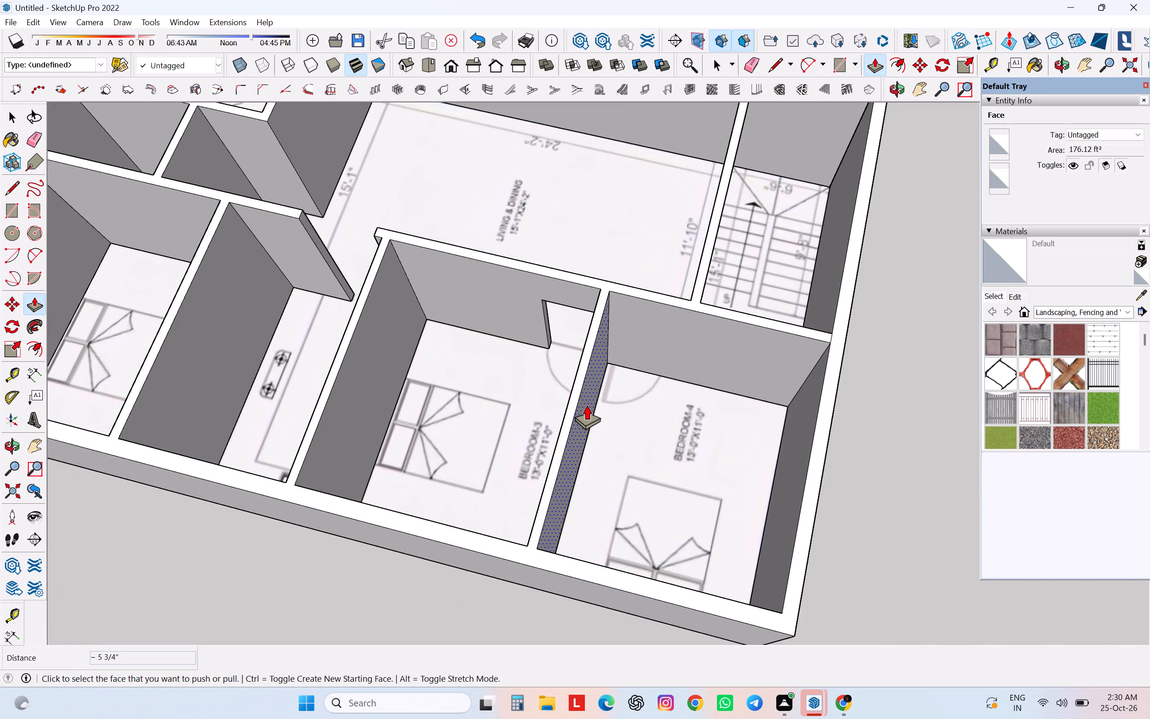
scroll(587, 404, "up", 8)
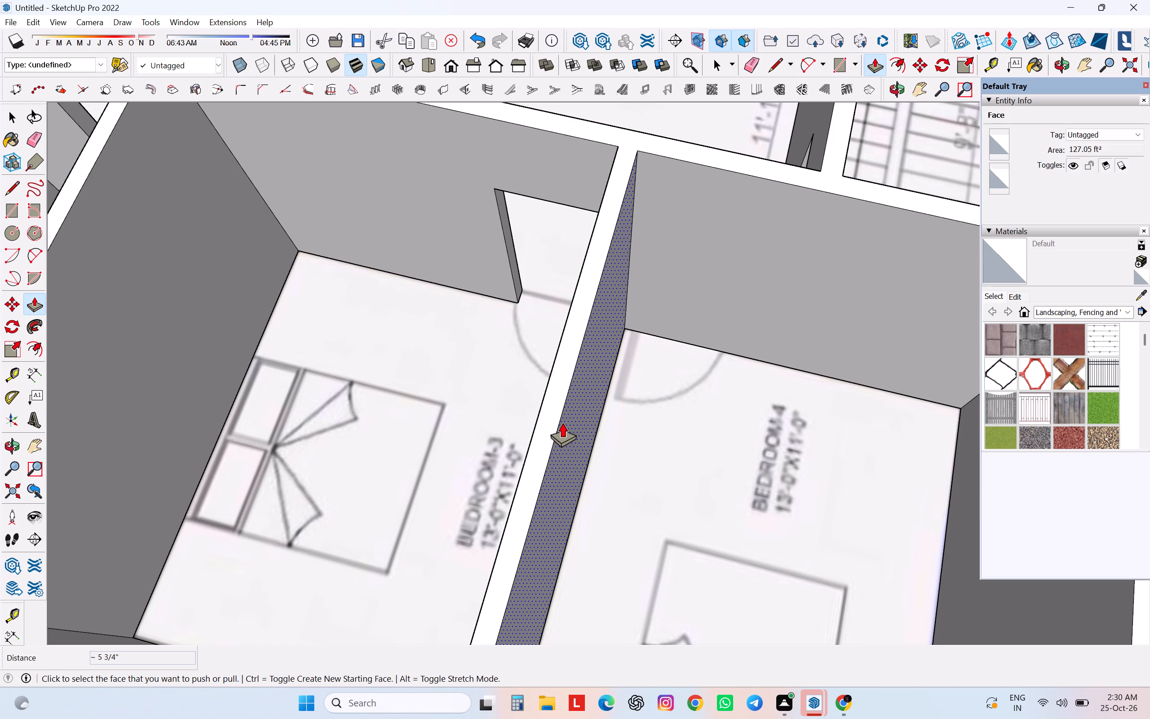
key("l")
key("Return")
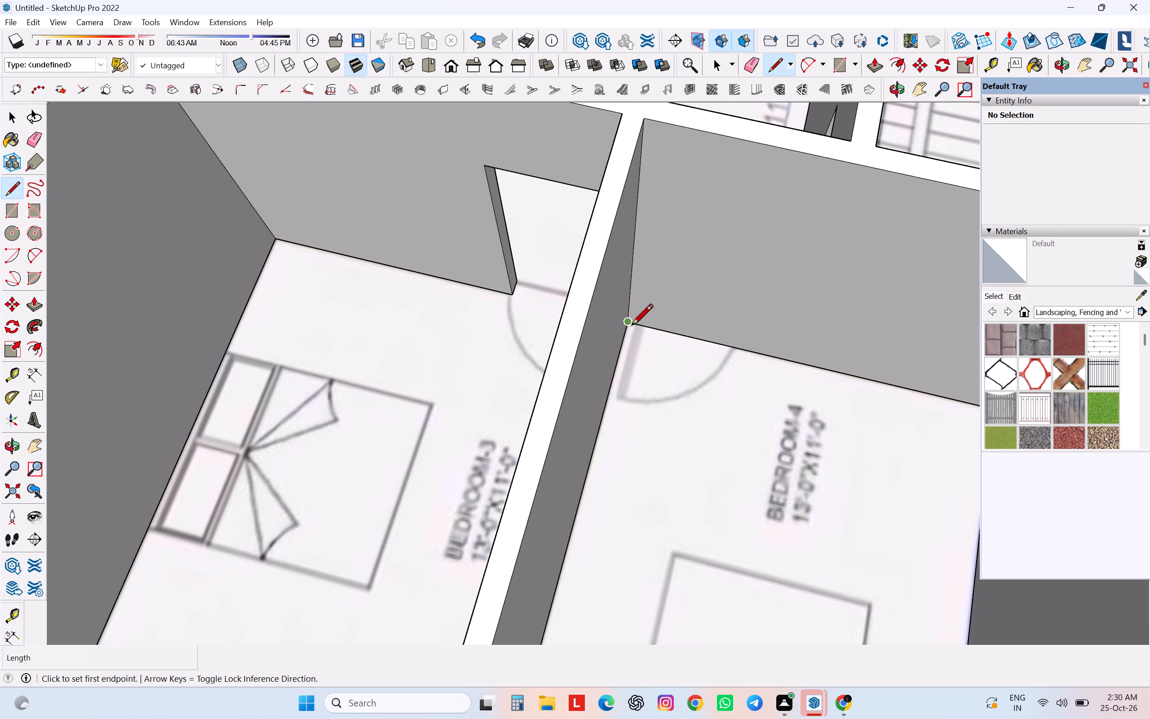
scroll(638, 327, "up", 4)
left_click(634, 324)
scroll(646, 271, "up", 1)
scroll(646, 271, "down", 6)
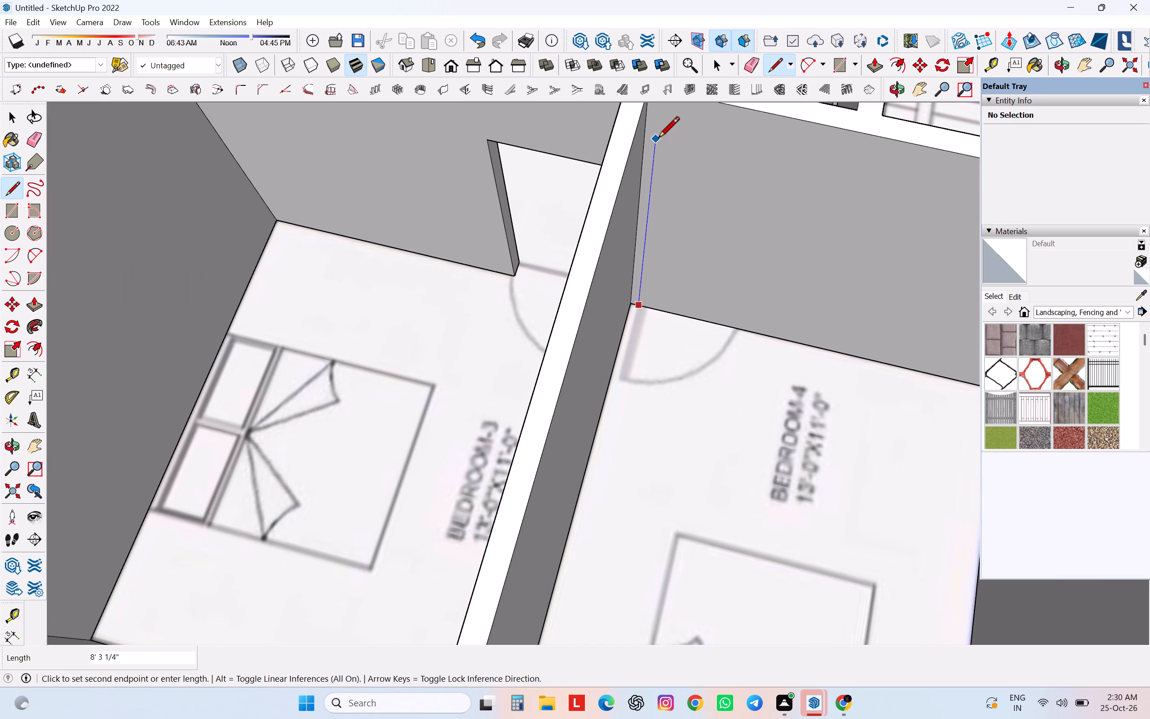
type("82.")
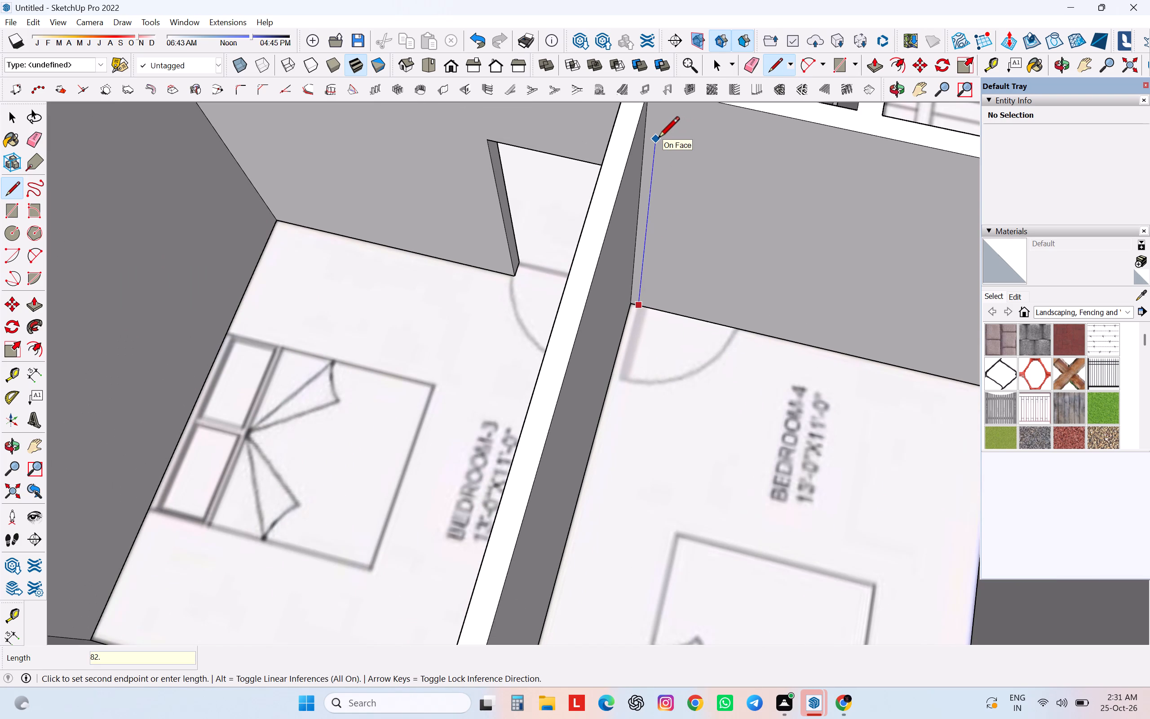
key("6")
key("Return")
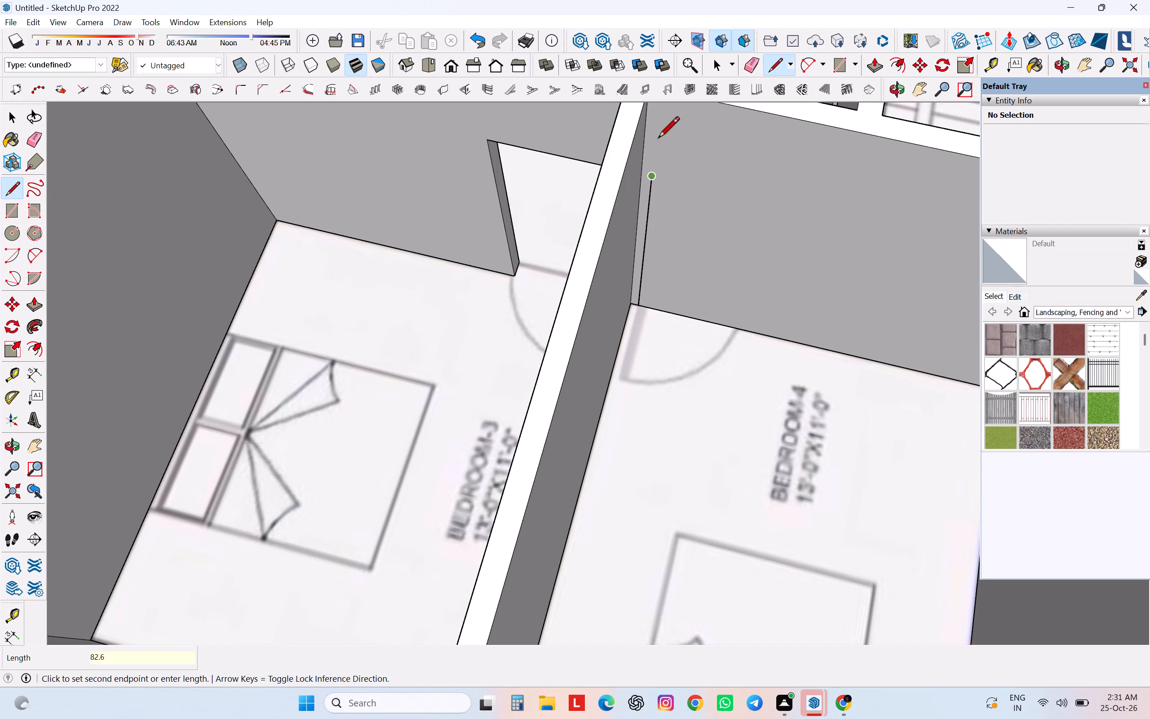
left_click(791, 209)
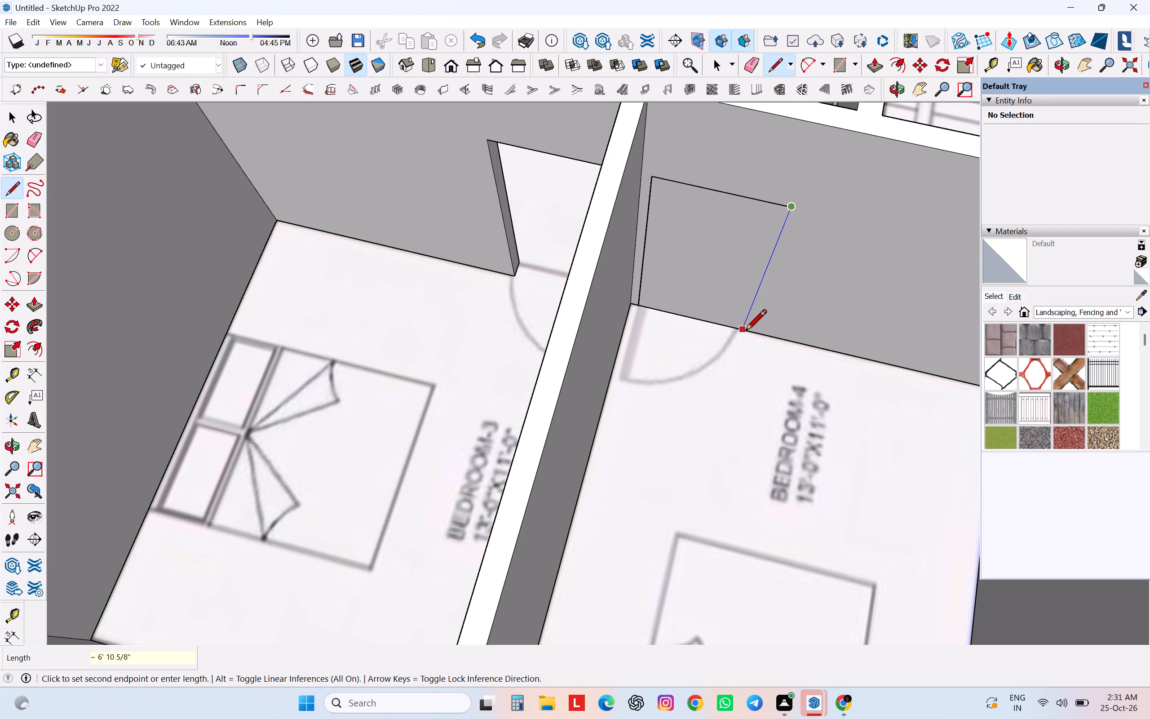
key("Escape")
Close Bedroom-4's door outline with a vertical line of about 6' 10 5/8" at the door arc's end, and delete the overhanging top-edge stub.
key("l")
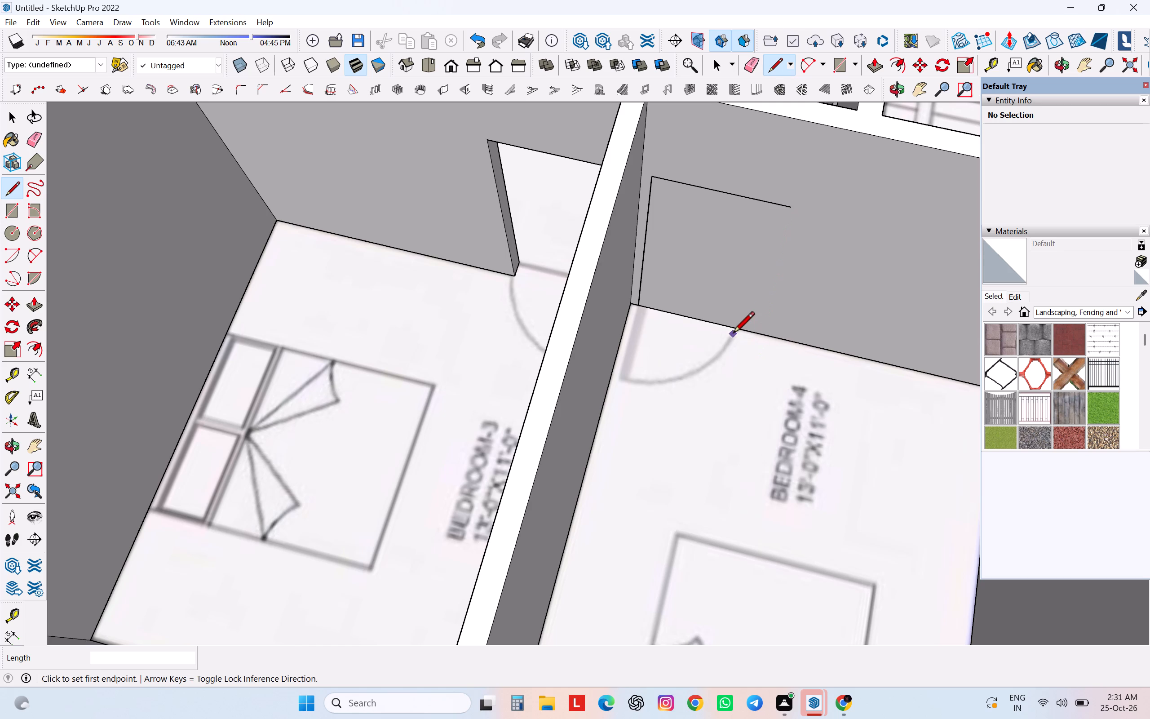
left_click(733, 332)
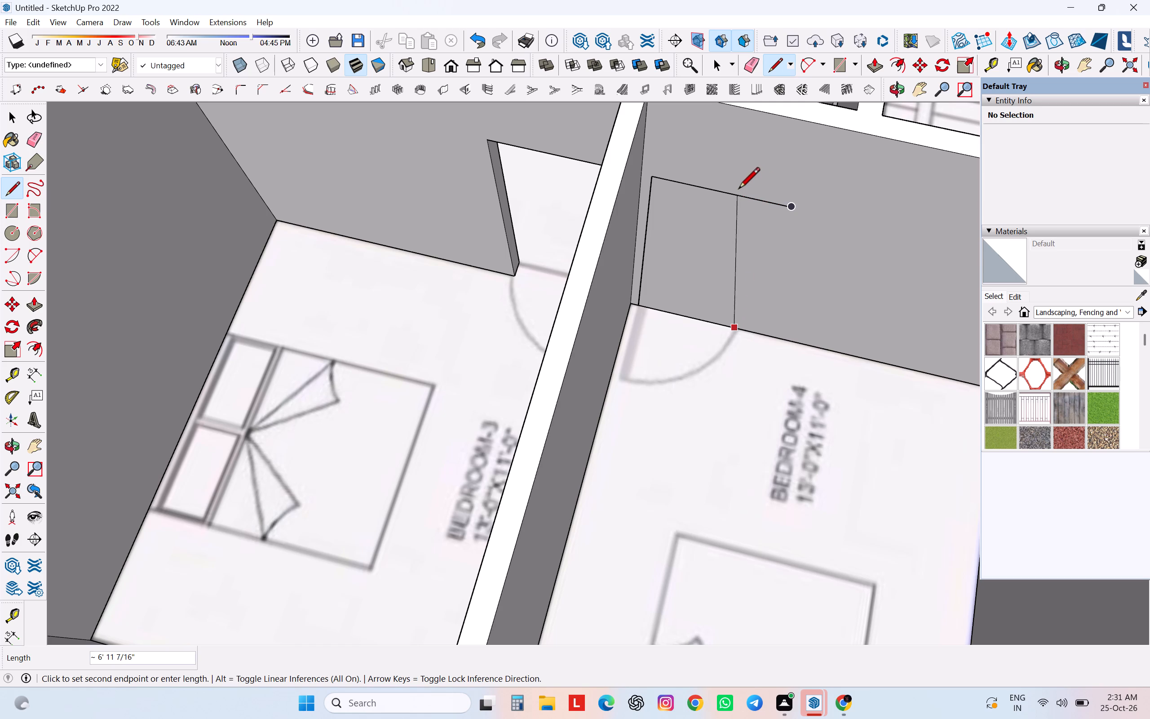
left_click(782, 200)
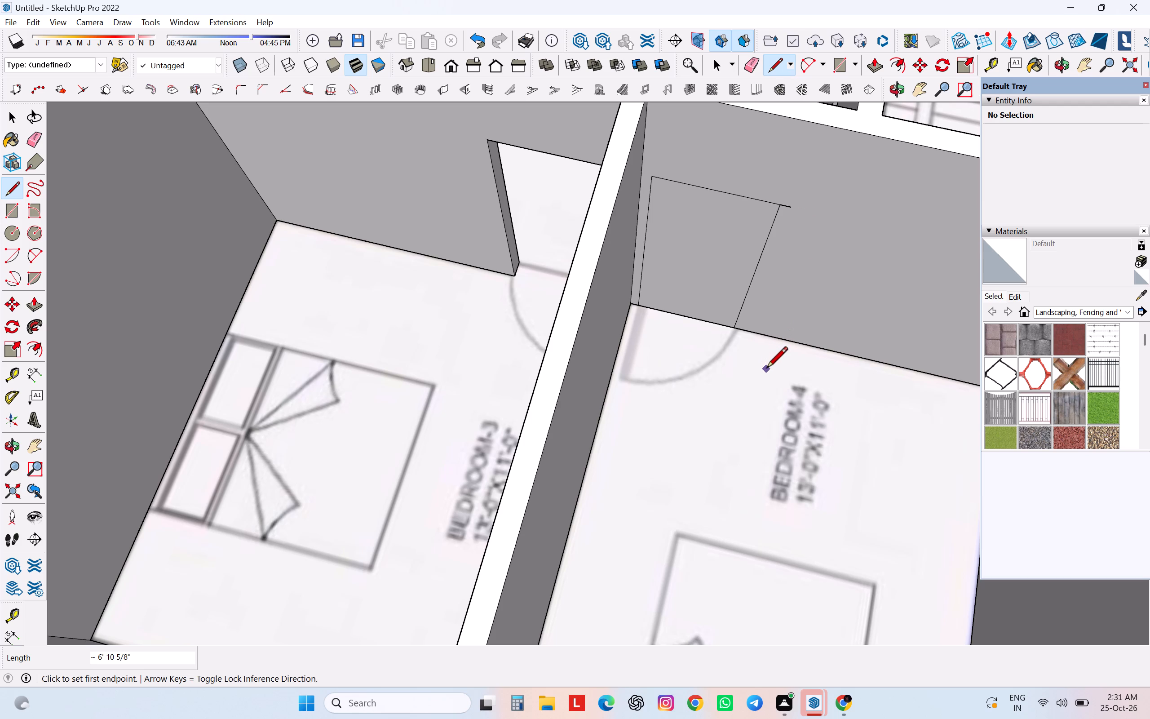
key("space")
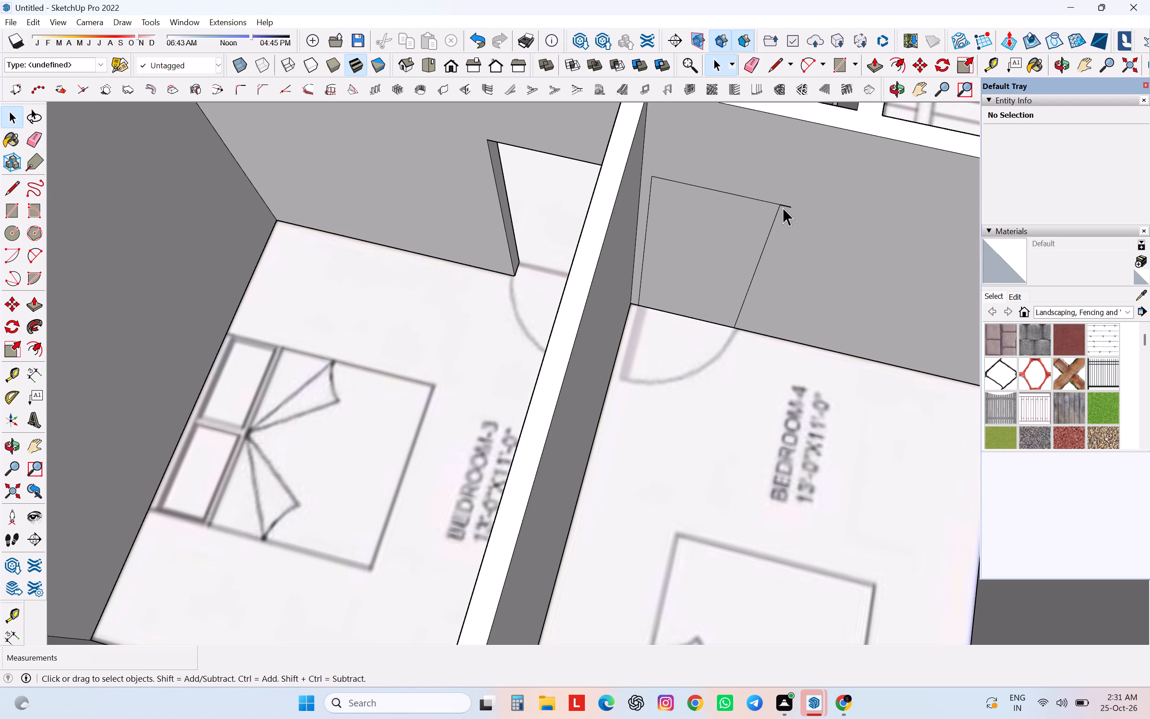
left_click(786, 204)
key("Delete")
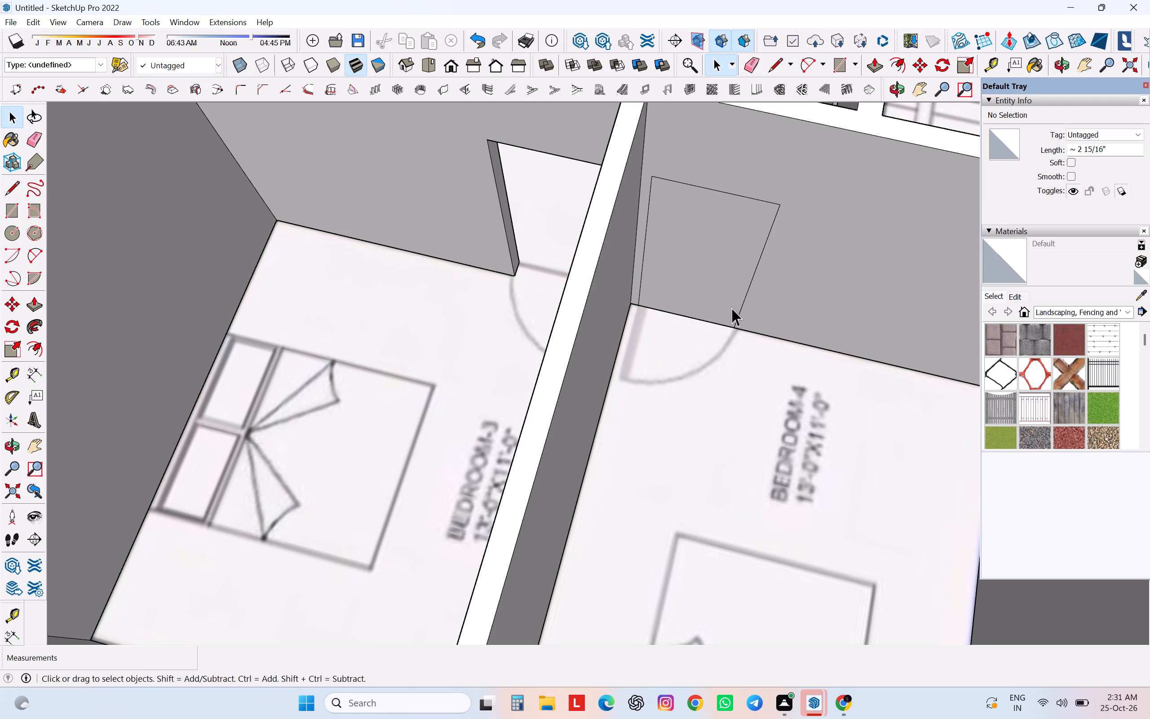
Push Bedroom-4's door face through the wall in two moves, about 1 7/16 inches and 4 3/8 inches.
key("p")
left_click(725, 302)
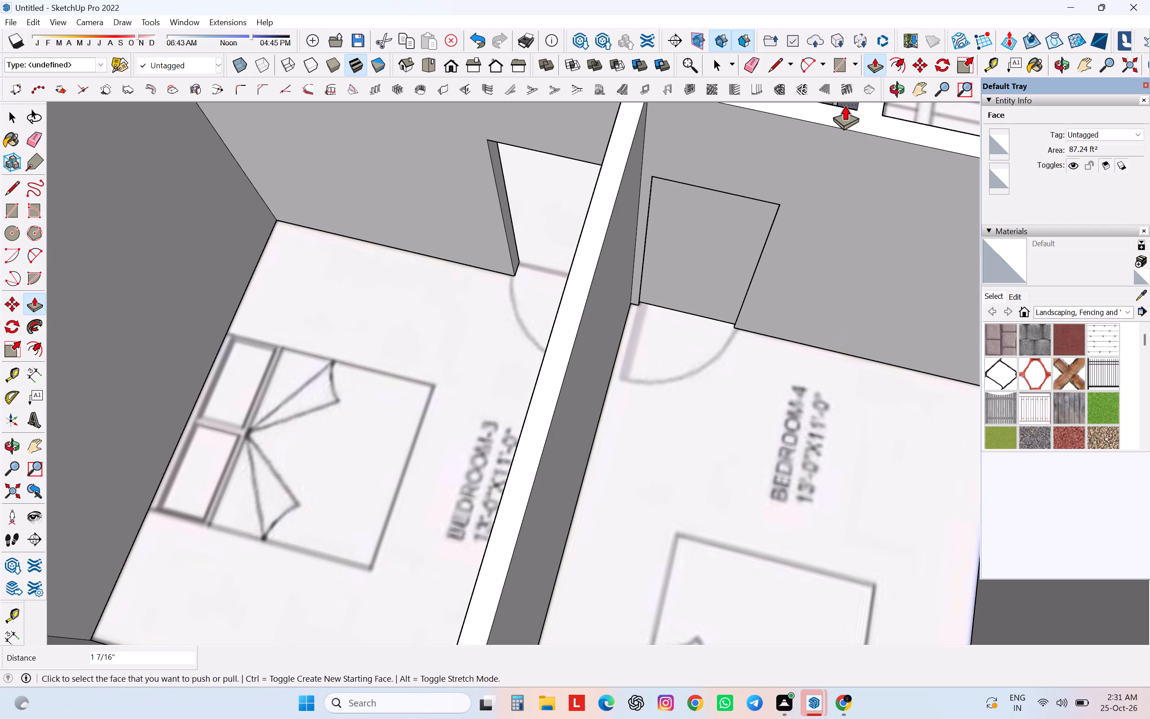
left_click(731, 270)
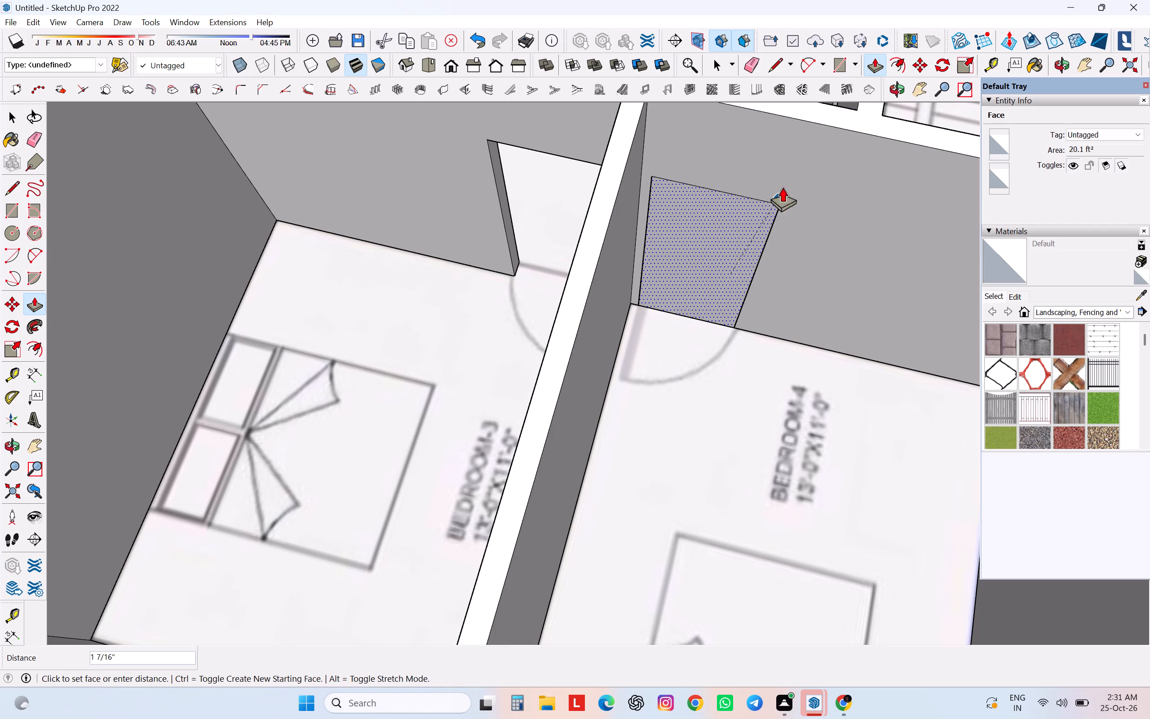
left_click(834, 107)
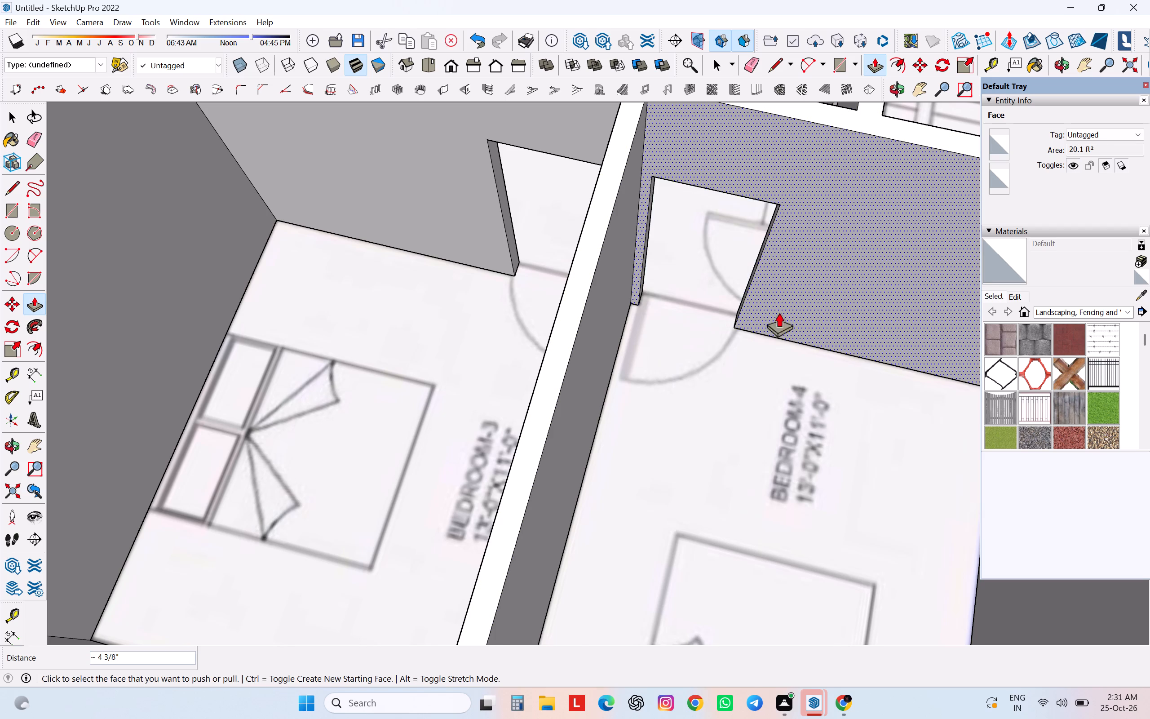
Examine the Bedroom-3 and Bedroom-4 doorways and the partition between them from several angles.
scroll(753, 403, "down", 6)
middle_click_drag(773, 483, 835, 430)
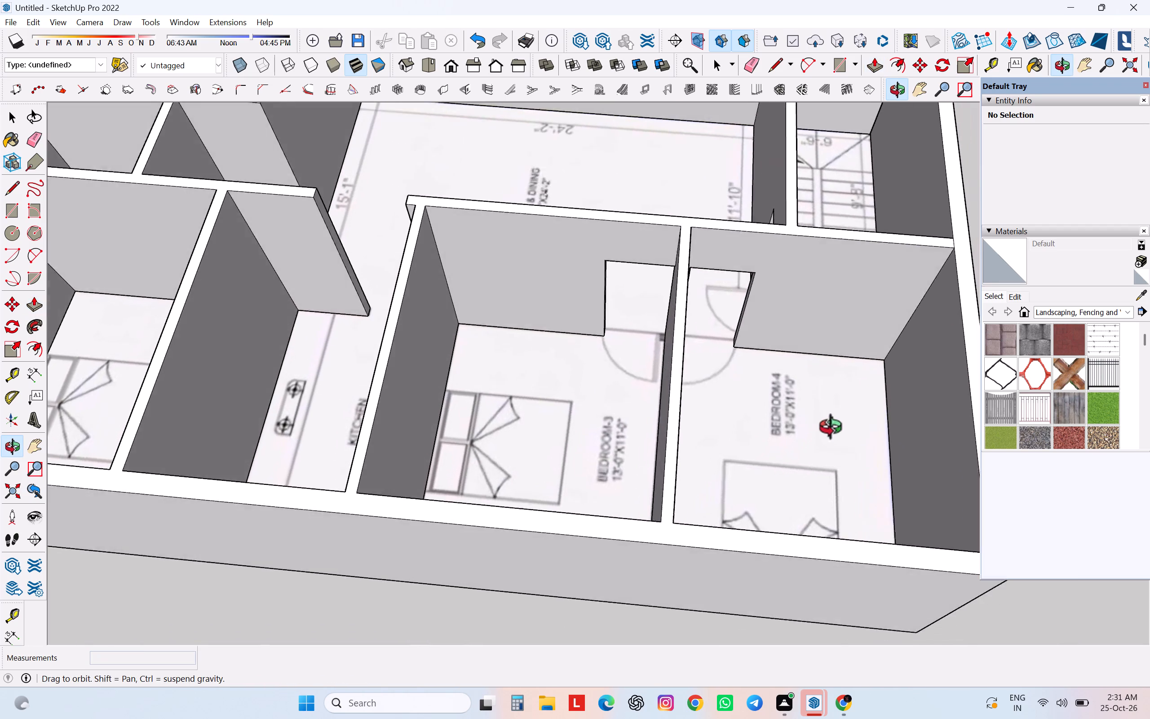
middle_click_drag(835, 430, 803, 302)
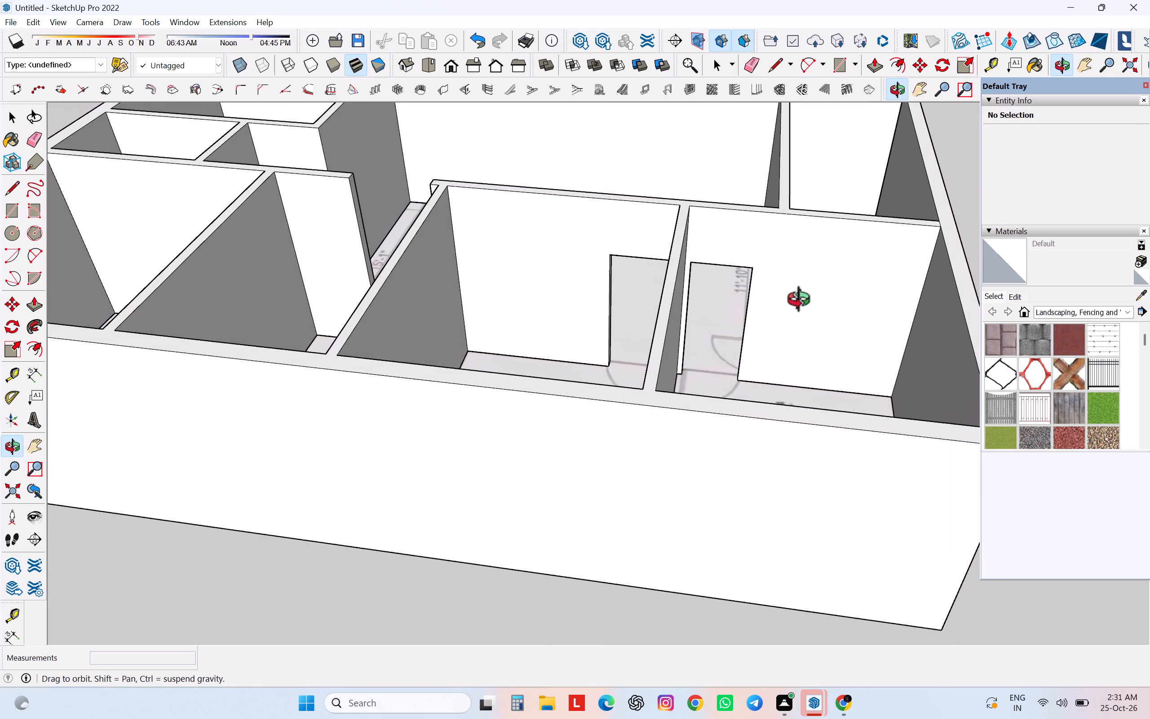
middle_click_drag(803, 302, 884, 367)
scroll(677, 359, "down", 1)
scroll(676, 358, "up", 7)
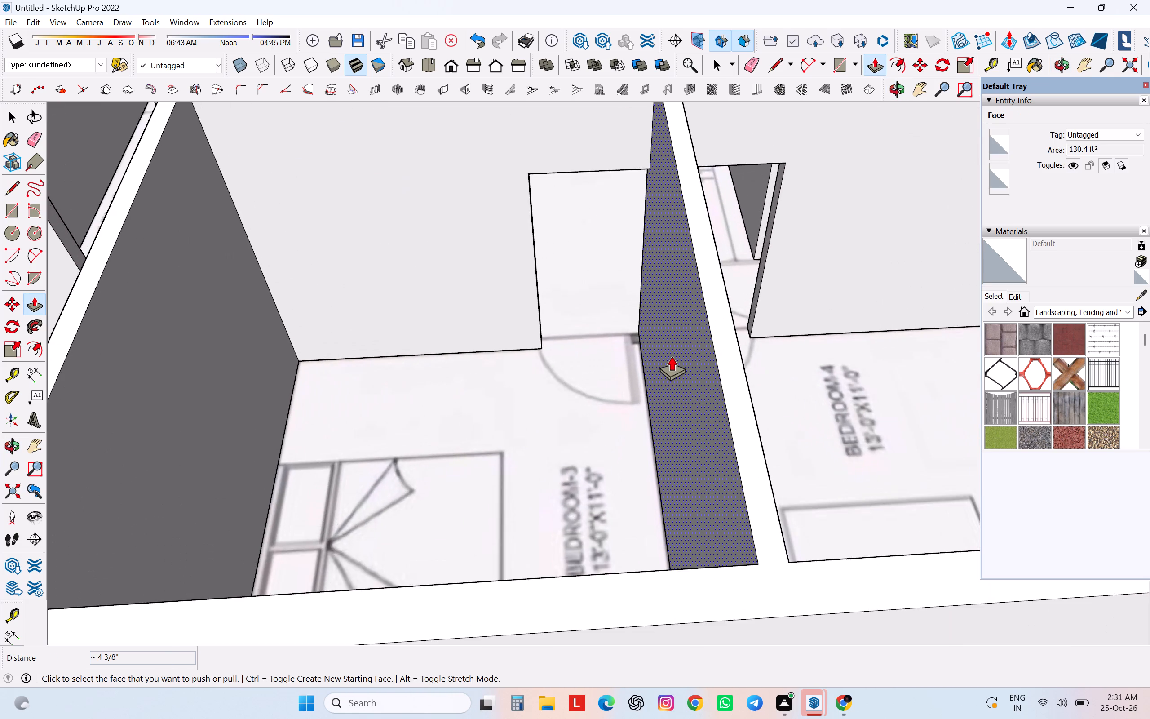
scroll(669, 354, "up", 7)
scroll(668, 352, "down", 7)
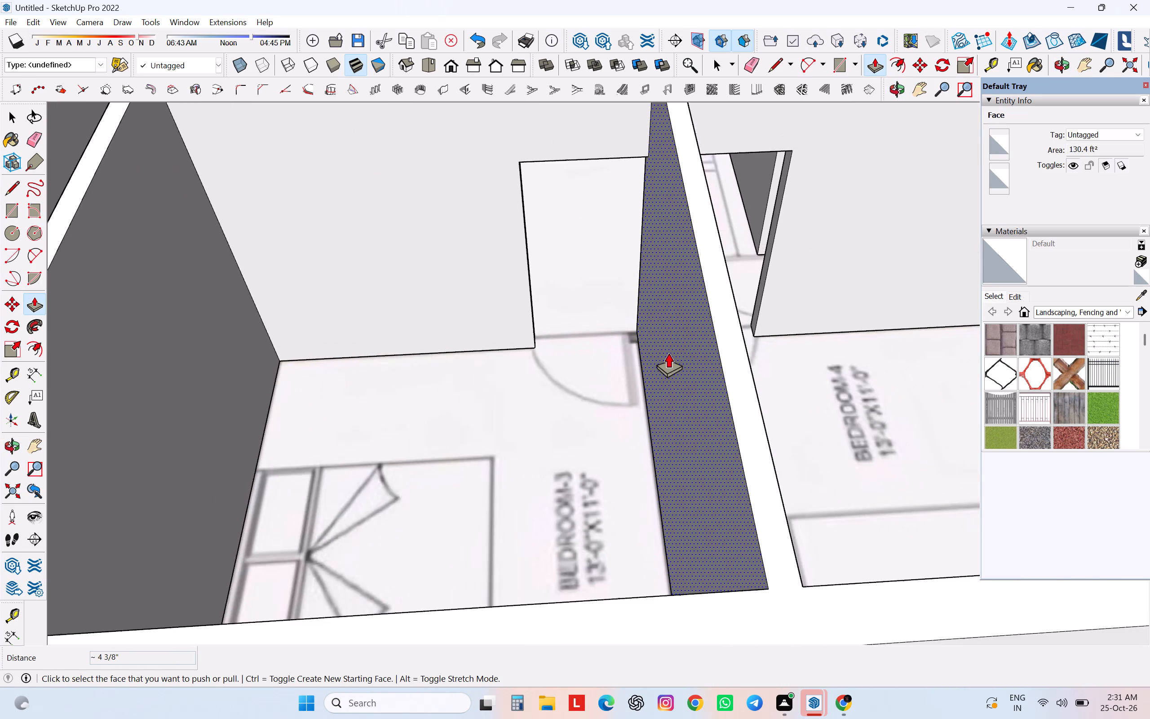
scroll(668, 352, "down", 17)
On Bedroom-1's wall, draw an 82.6-inch vertical line at the door arc's end and a horizontal top edge about 3' 5/16" toward the kitchen partition.
middle_click_drag(586, 362, 606, 460)
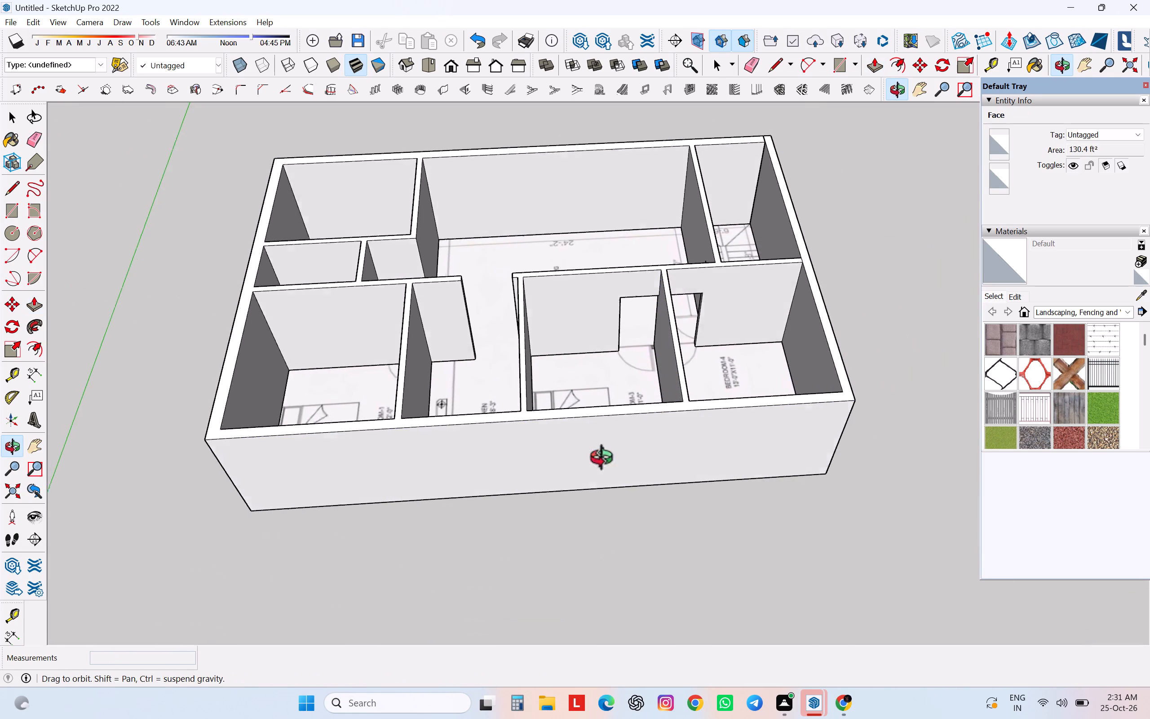
middle_click_drag(606, 460, 813, 455)
scroll(462, 487, "up", 9)
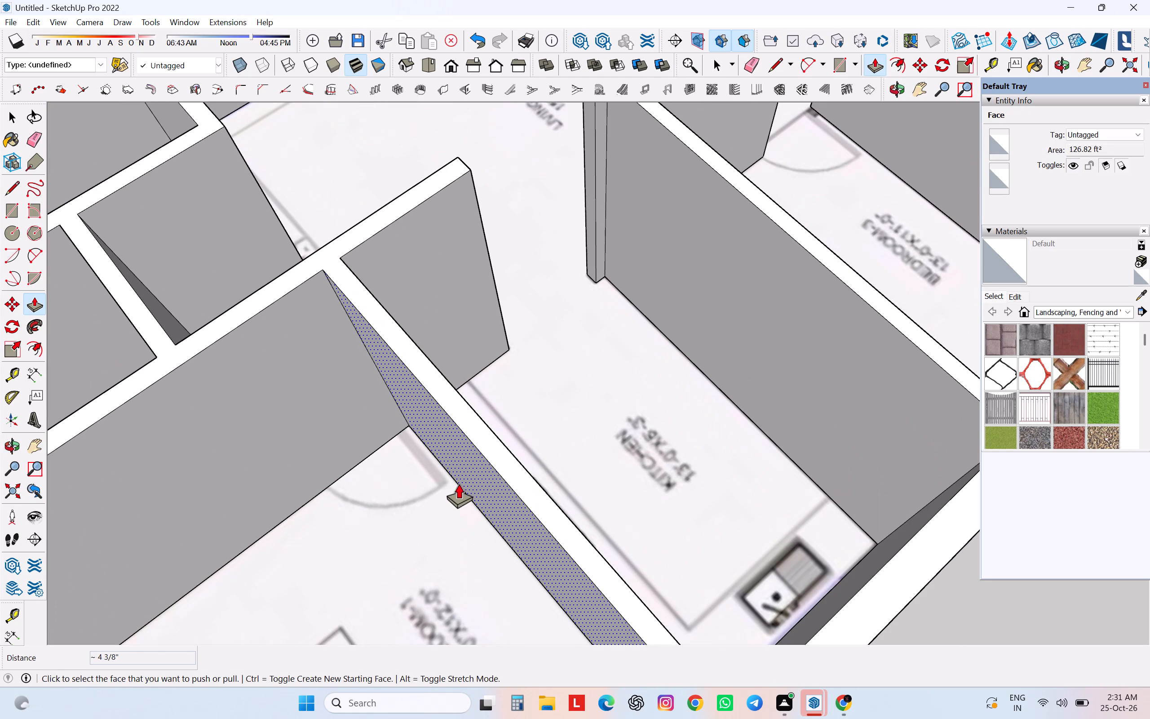
key("l")
key("Return")
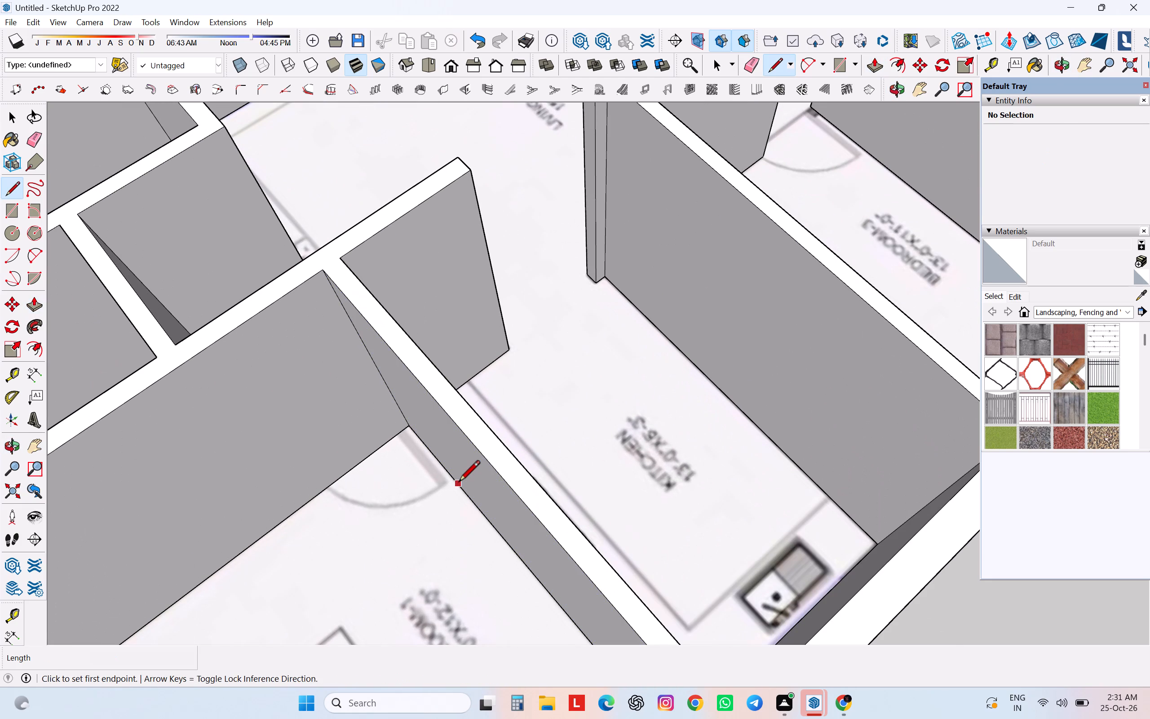
left_click(330, 488)
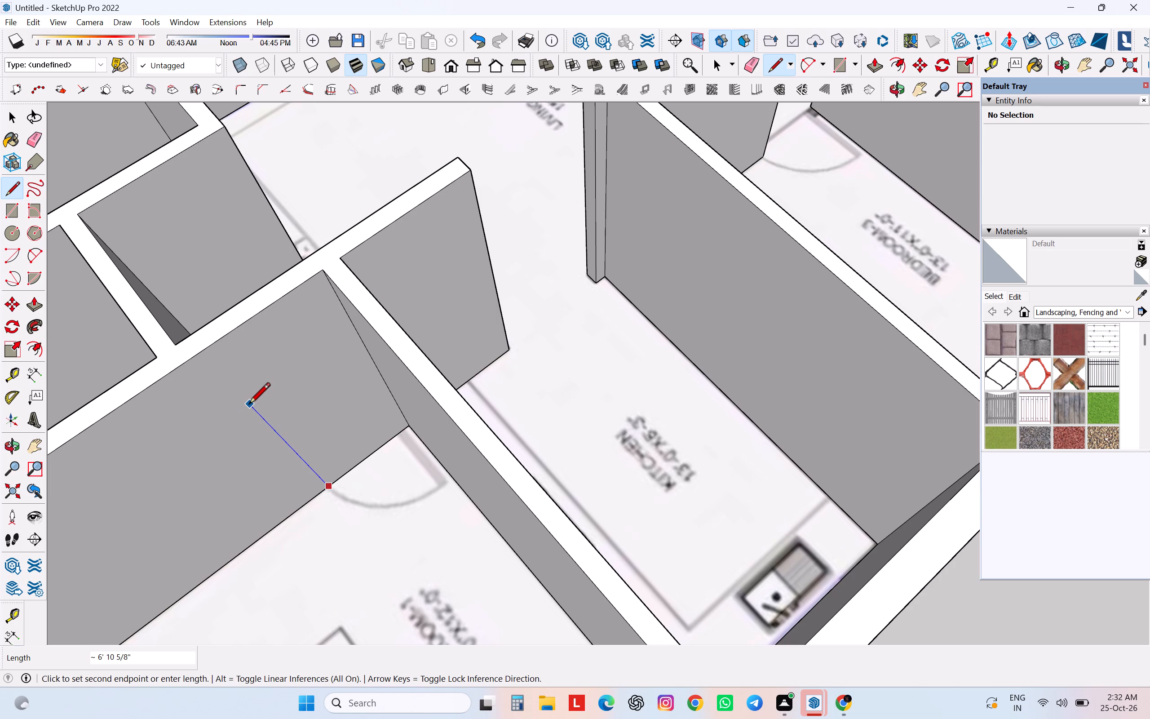
type("82.")
key("6")
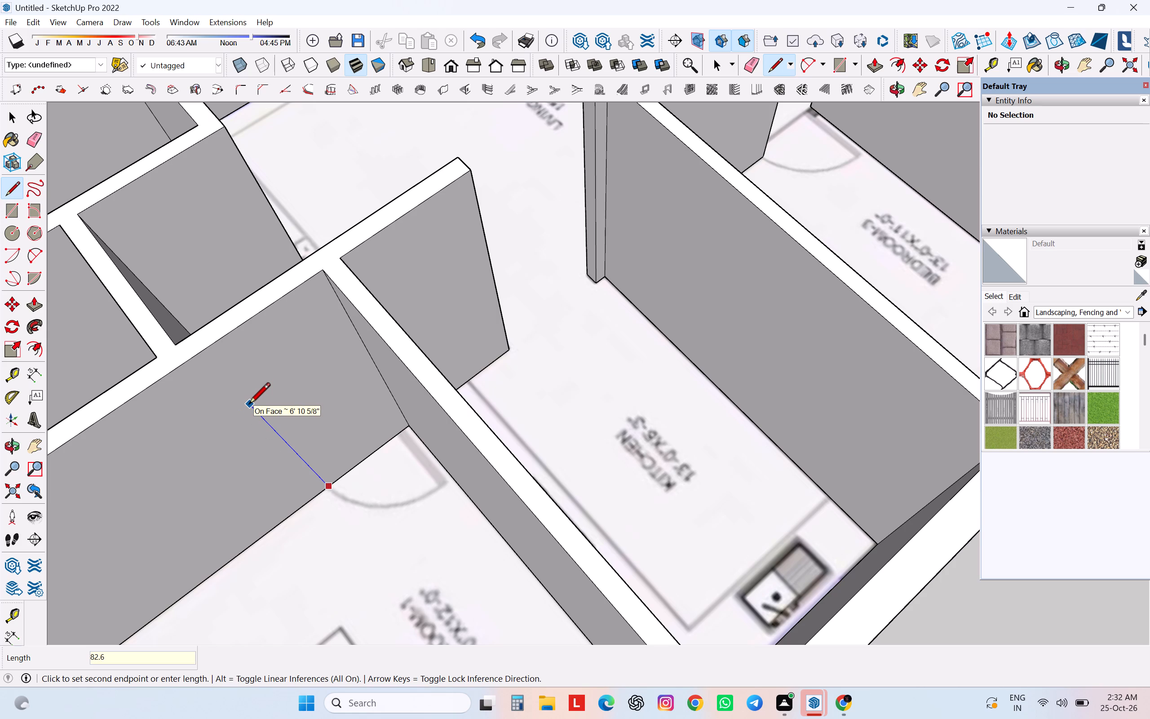
key("Return")
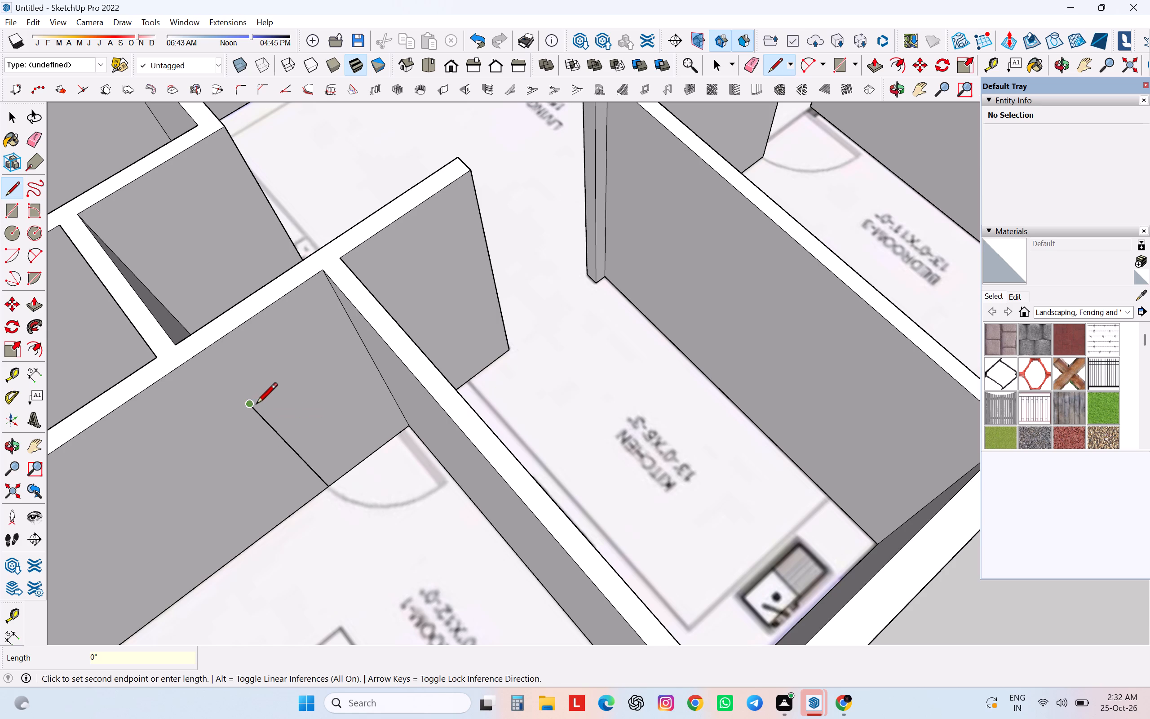
left_click(347, 329)
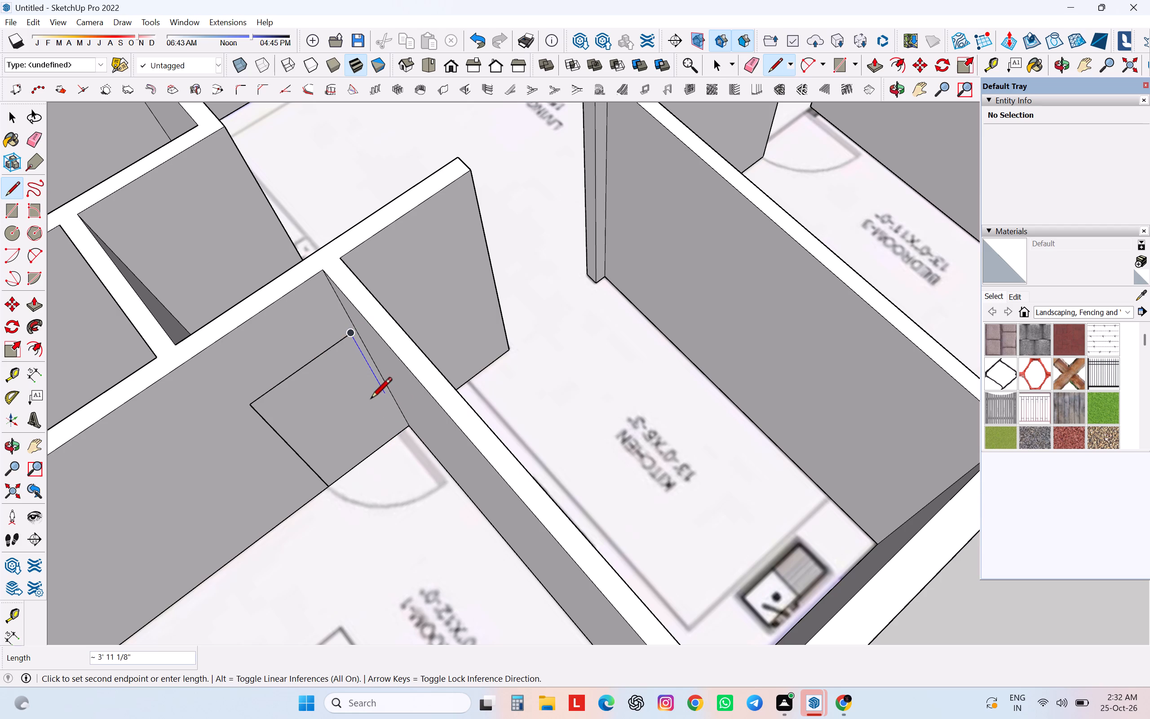
Close Bedroom-1's door outline with a vertical line of about 6' 10 5/8" beside the kitchen partition corner.
key("space")
key("l")
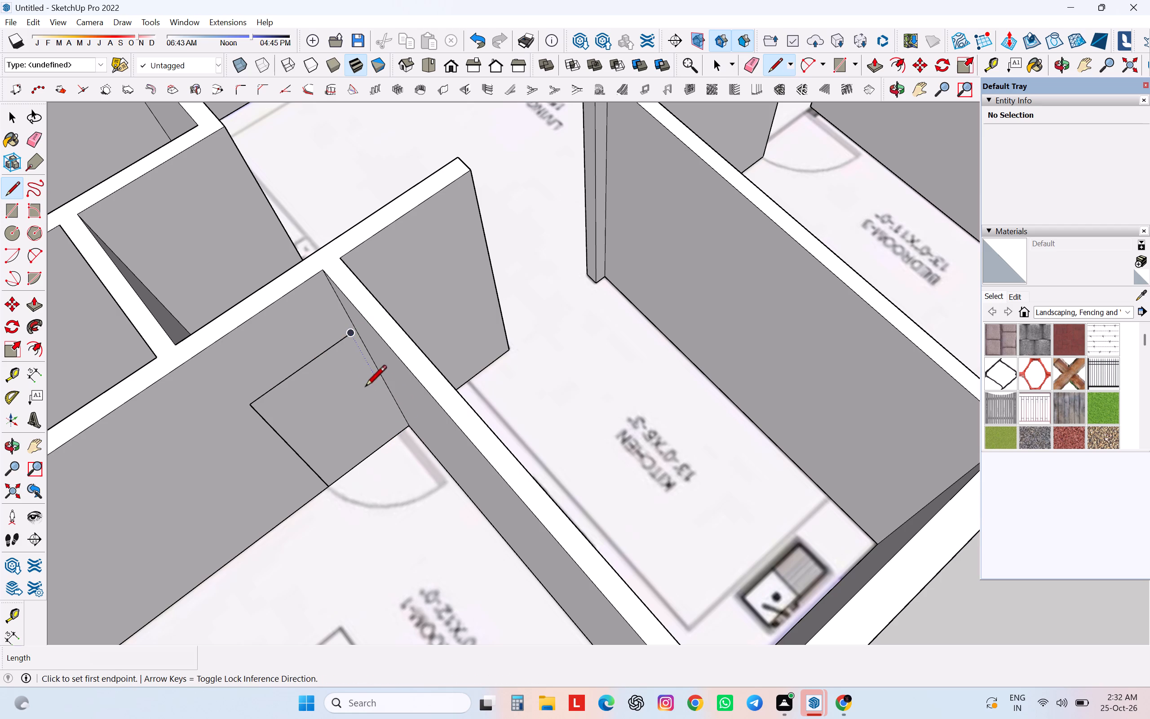
scroll(406, 438, "up", 7)
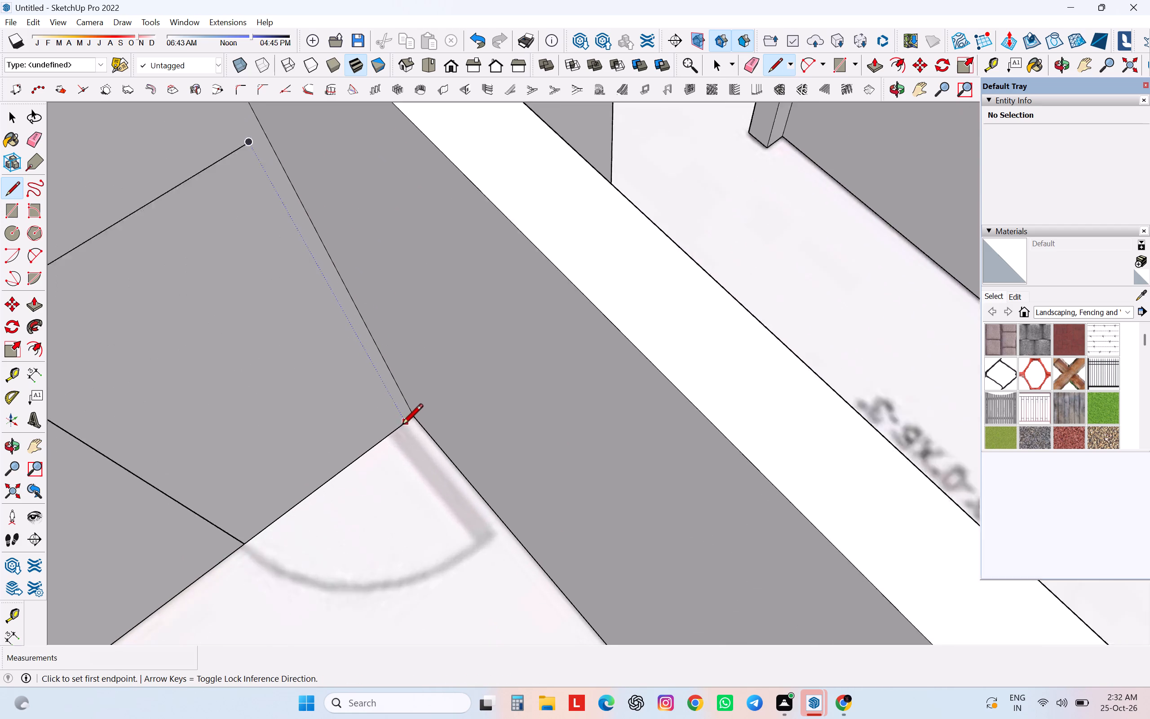
scroll(402, 426, "up", 3)
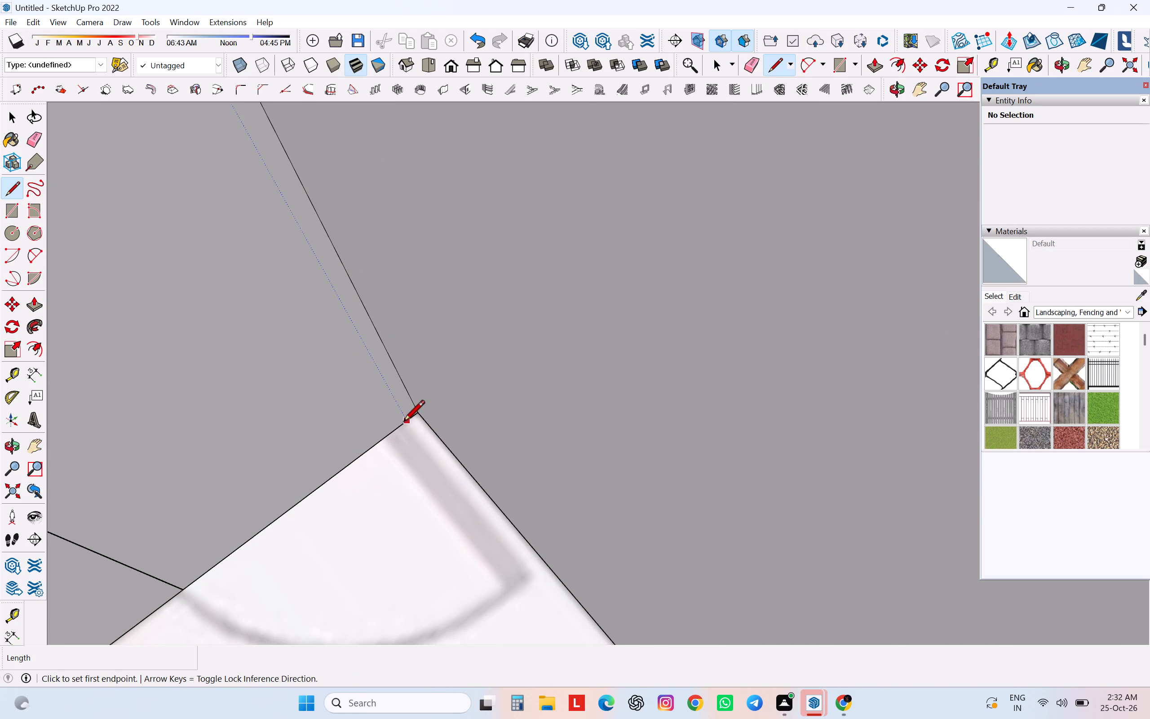
left_click(403, 423)
scroll(403, 421, "down", 9)
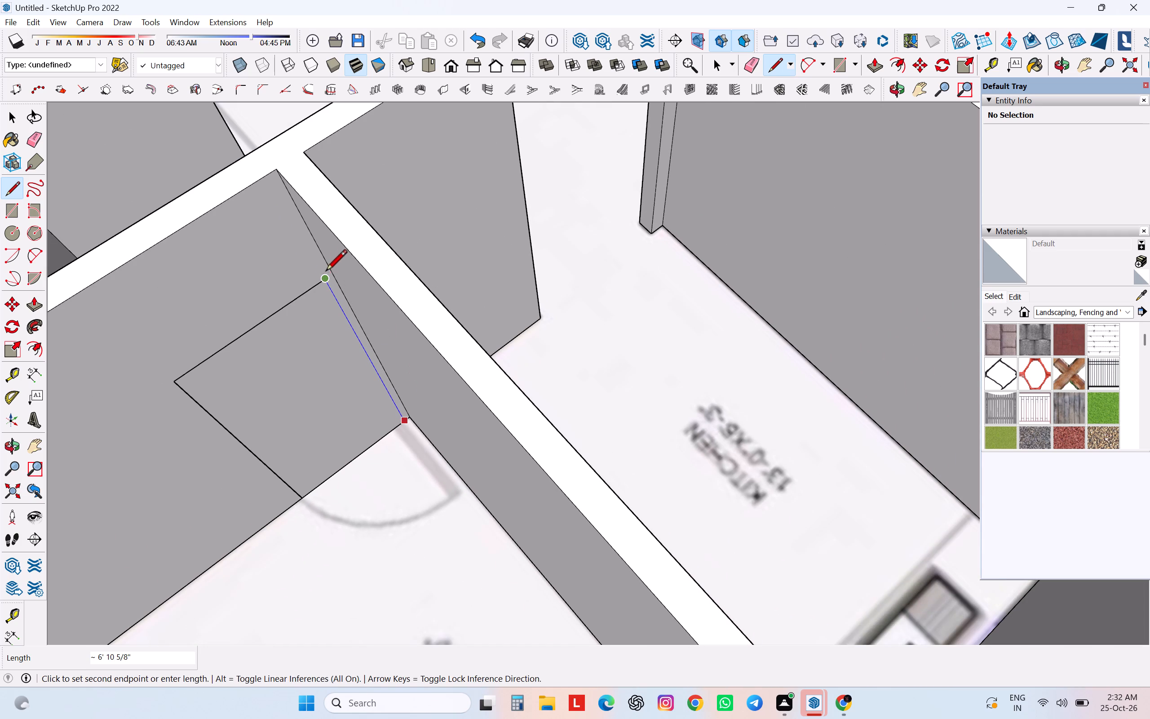
left_click(323, 274)
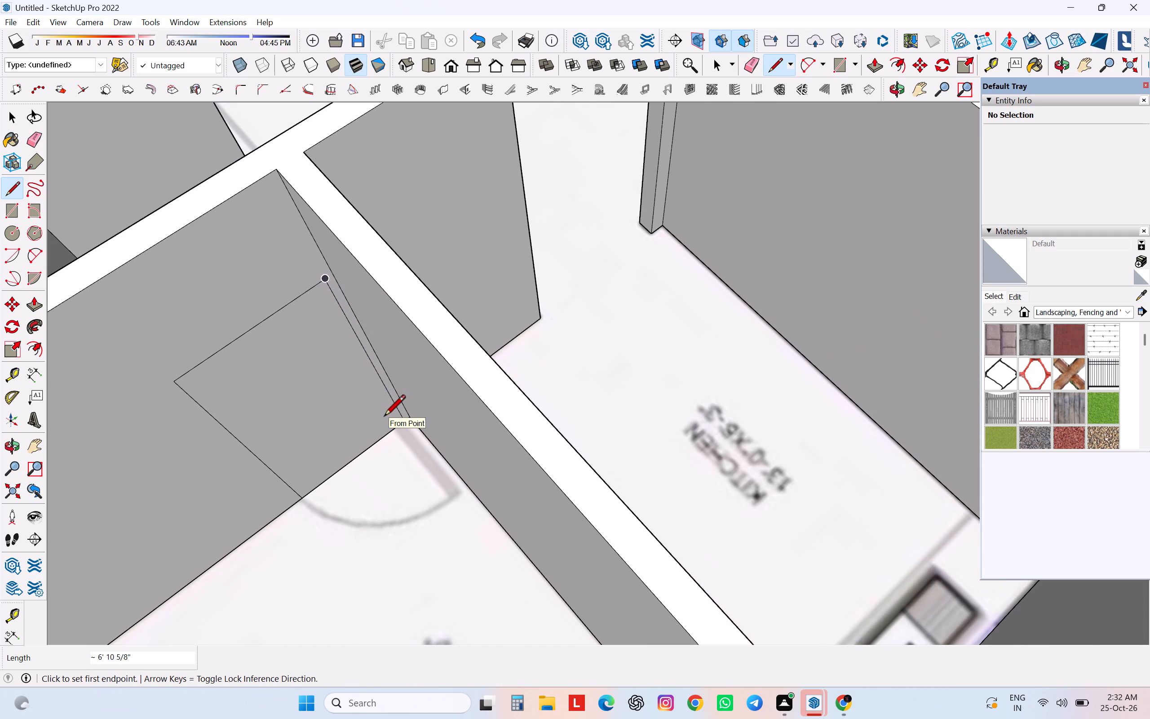
Push Bedroom-1's door face 6 1/8 inches through the wall to open the doorway.
key("p")
left_click(349, 438)
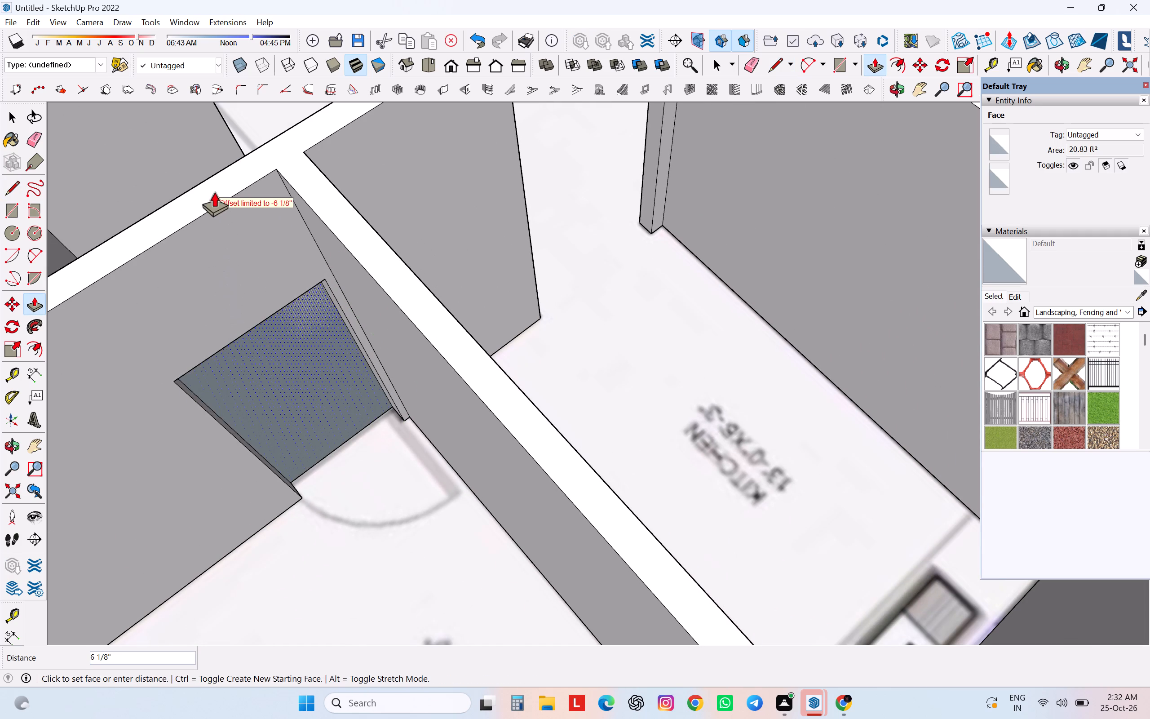
left_click(210, 178)
Examine the whole model from several angles, checking the cut doorways against the floor plan.
scroll(341, 377, "down", 5)
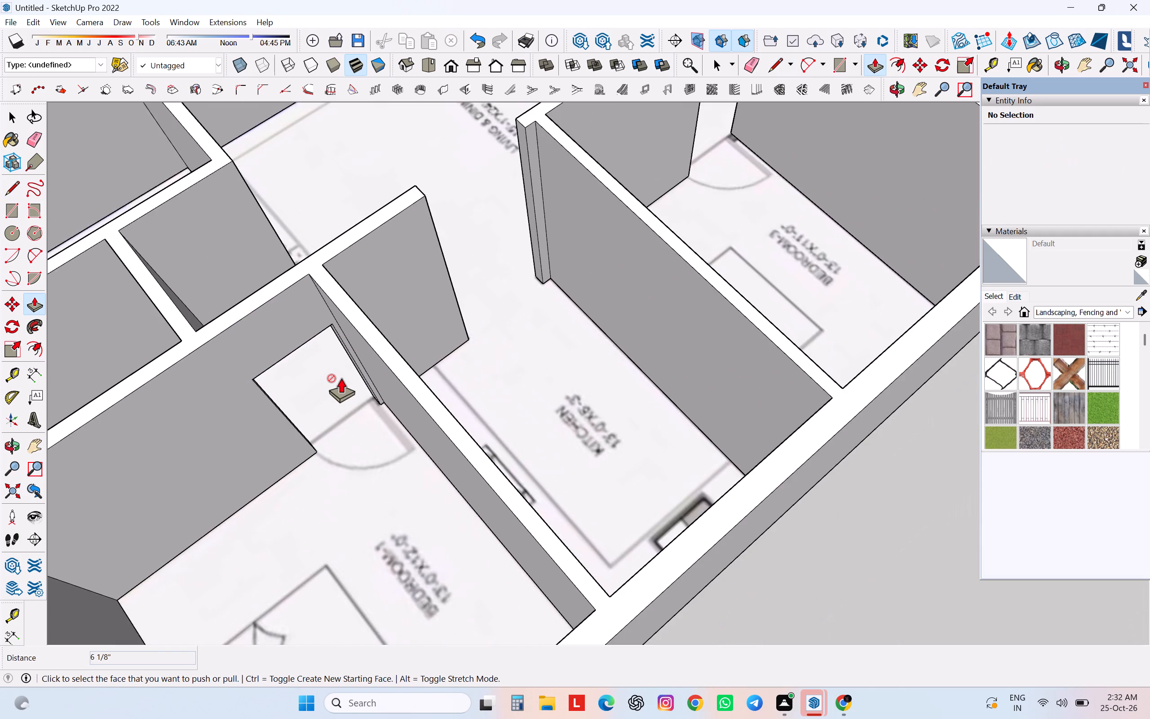
scroll(341, 377, "down", 5)
scroll(339, 461, "down", 1)
middle_click_drag(339, 461, 464, 582)
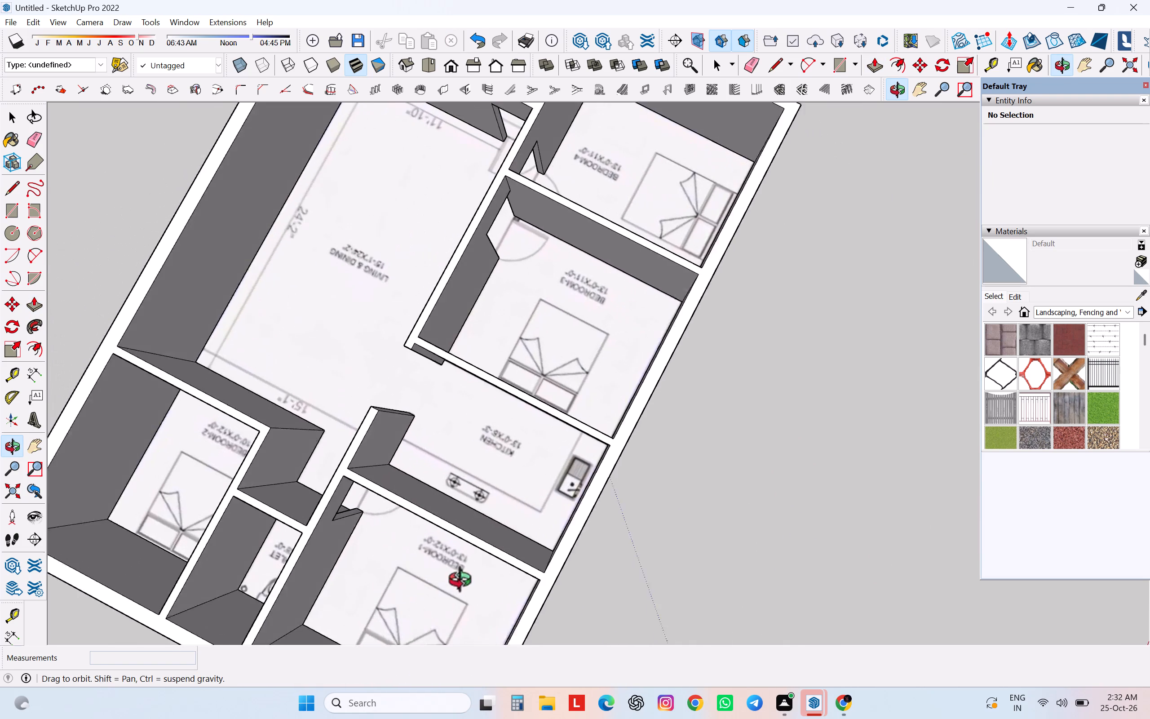
middle_click_drag(464, 582, 600, 342)
scroll(600, 342, "up", 1)
scroll(600, 342, "down", 14)
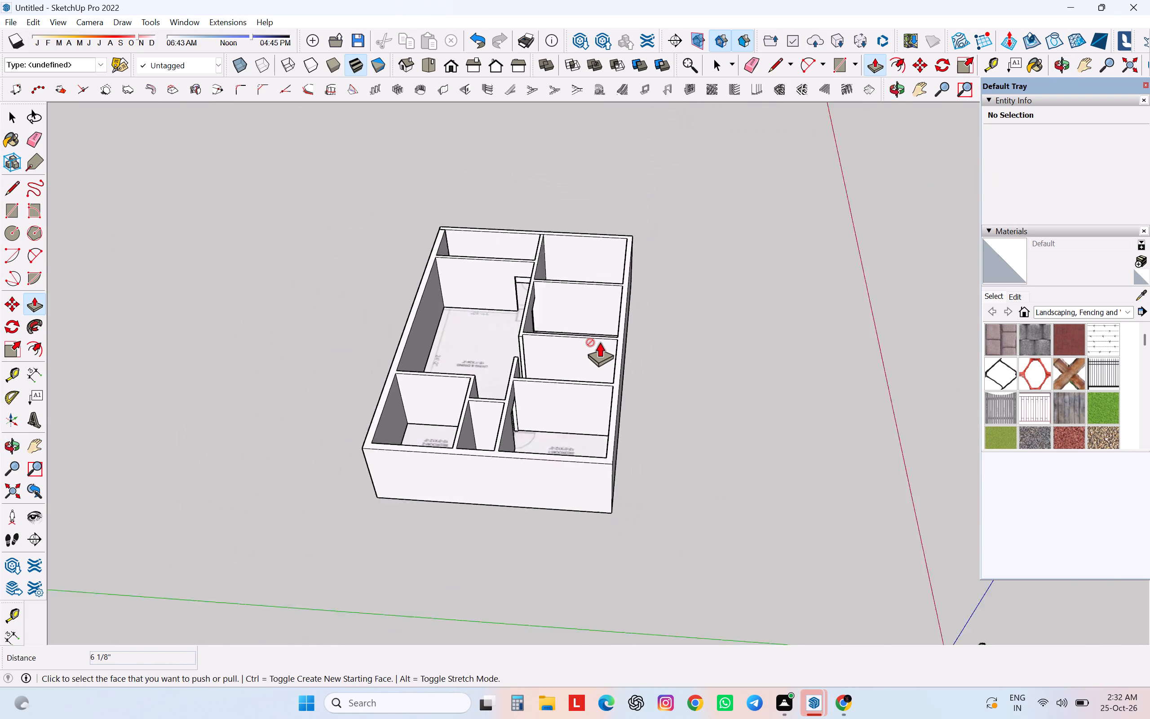
On the C. Toilet's door wall, draw an 82.6-inch vertical line beside the corner with Bedroom-1's wall.
middle_click_drag(472, 408, 576, 584)
scroll(576, 587, "down", 1)
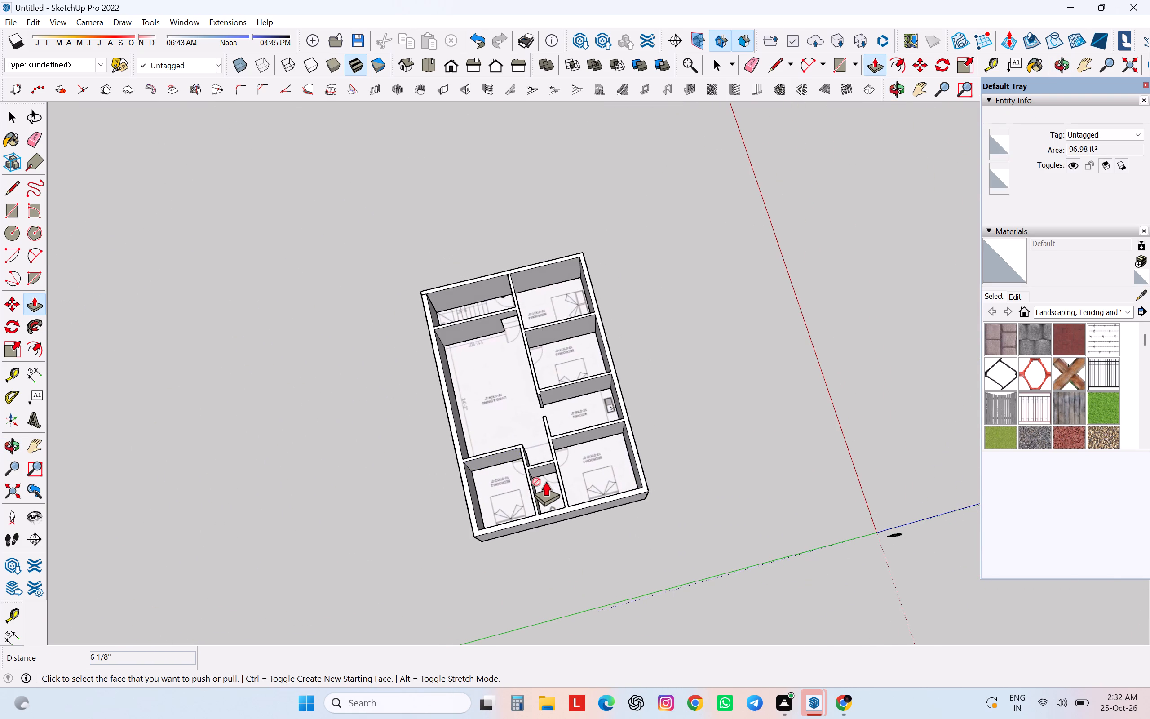
key("l")
scroll(571, 509, "up", 10)
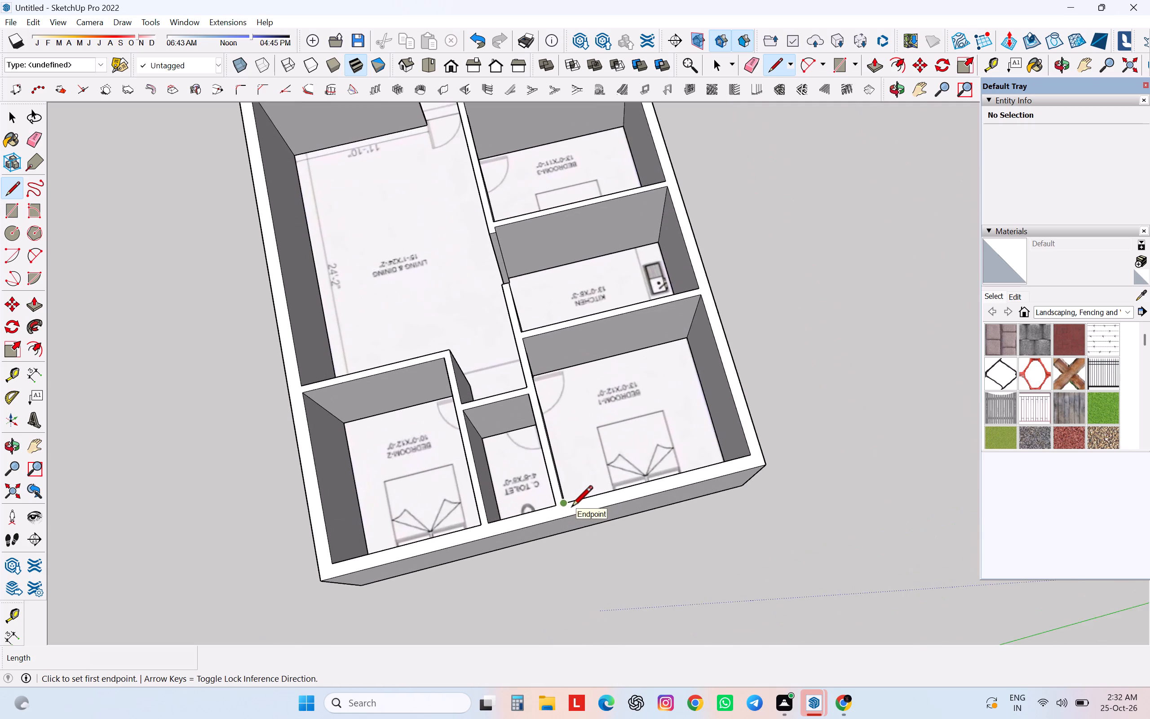
scroll(571, 508, "up", 7)
middle_click_drag(552, 451, 599, 437)
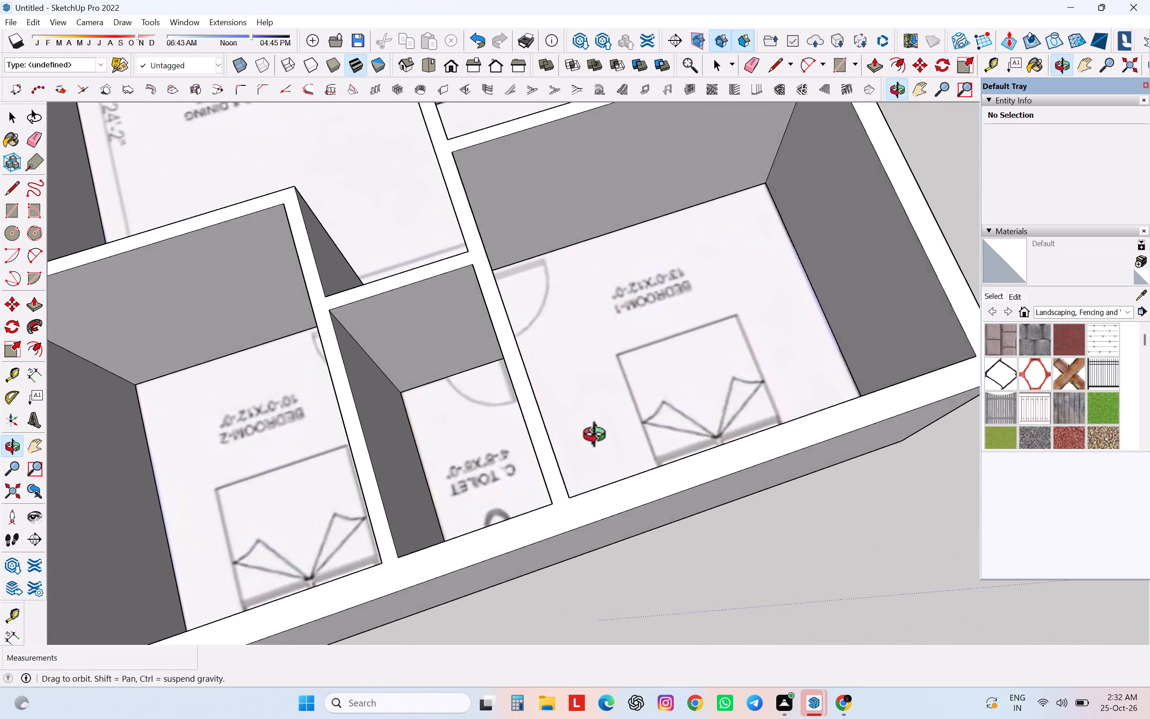
middle_click_drag(599, 437, 607, 409)
scroll(497, 376, "up", 13)
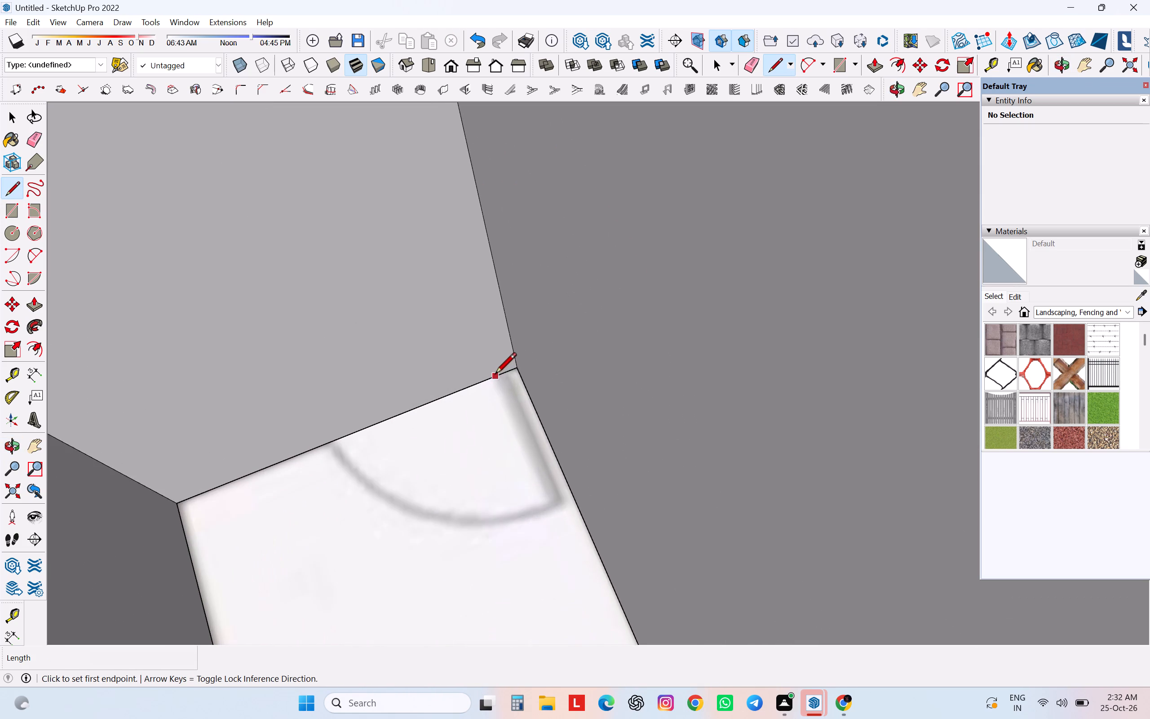
left_click(510, 373)
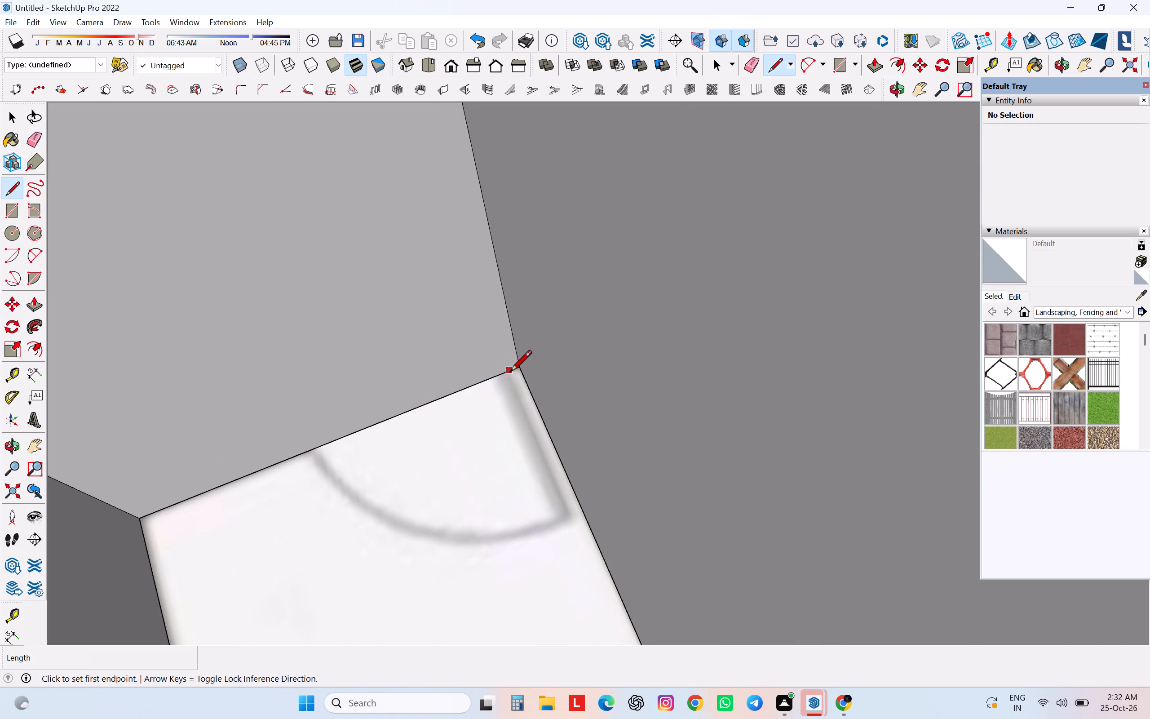
scroll(510, 373, "down", 4)
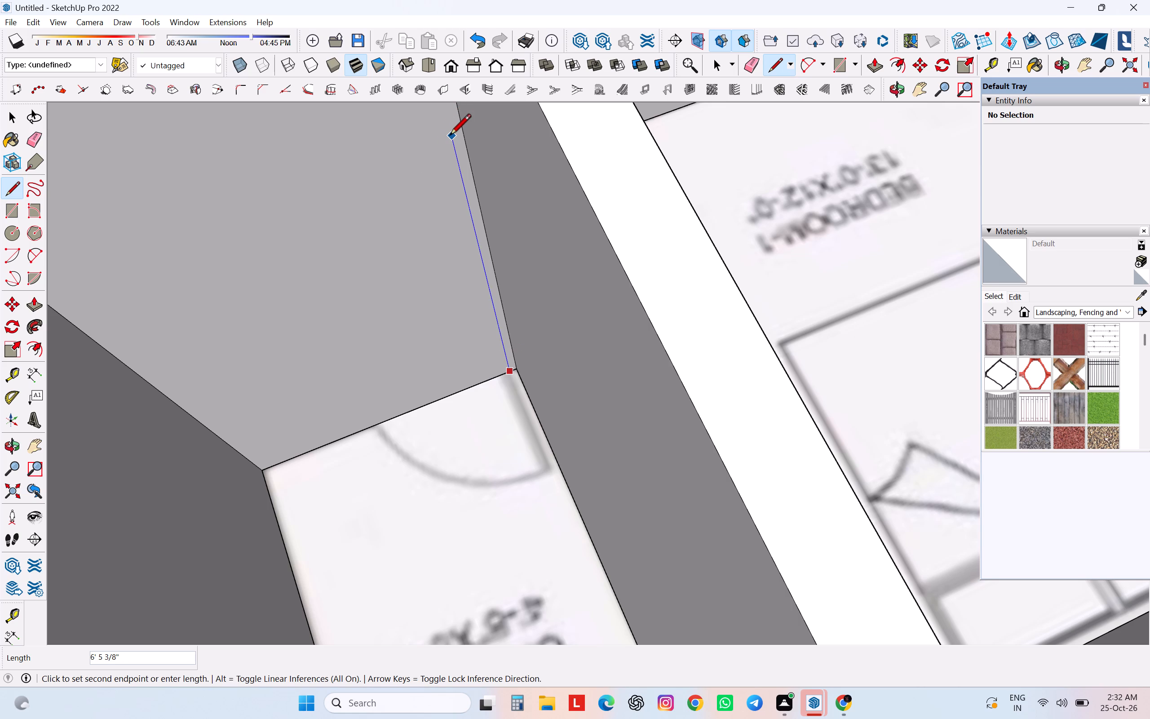
type("82.6")
key("Return")
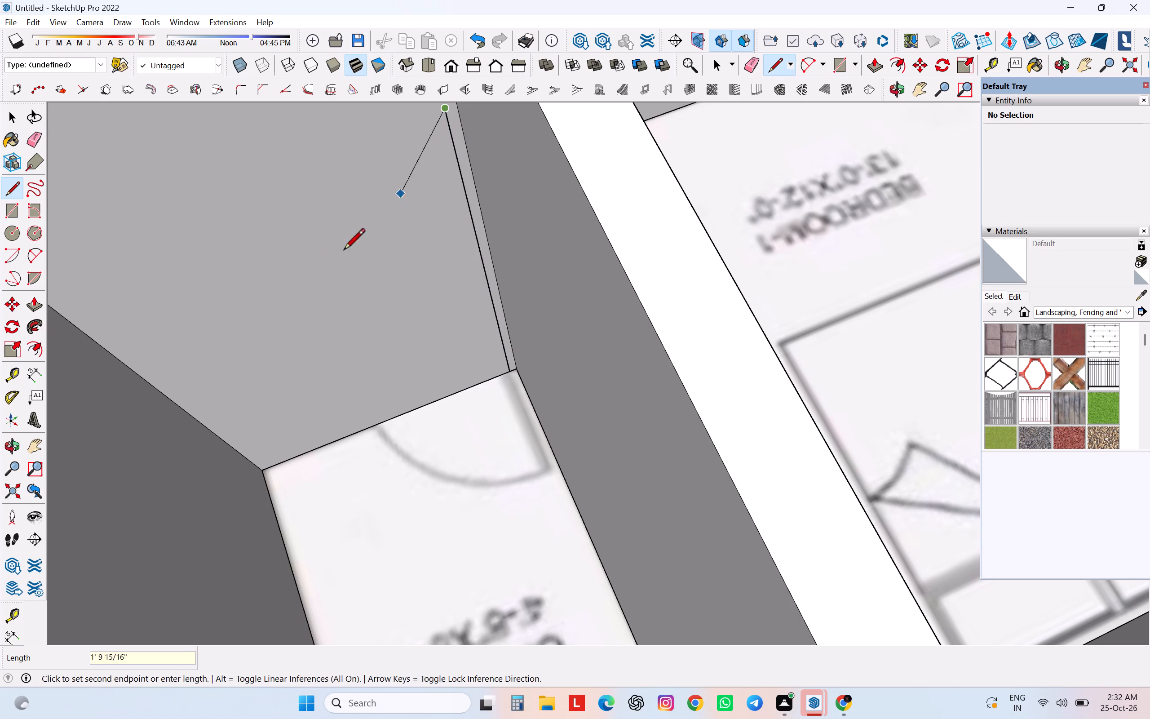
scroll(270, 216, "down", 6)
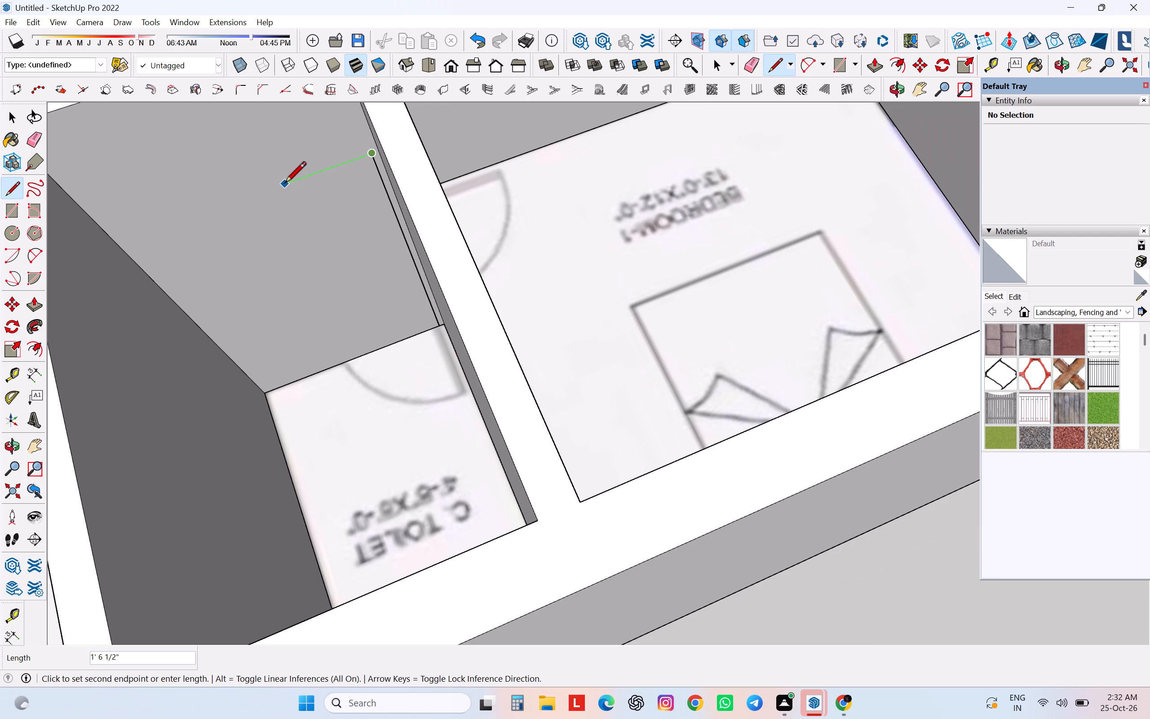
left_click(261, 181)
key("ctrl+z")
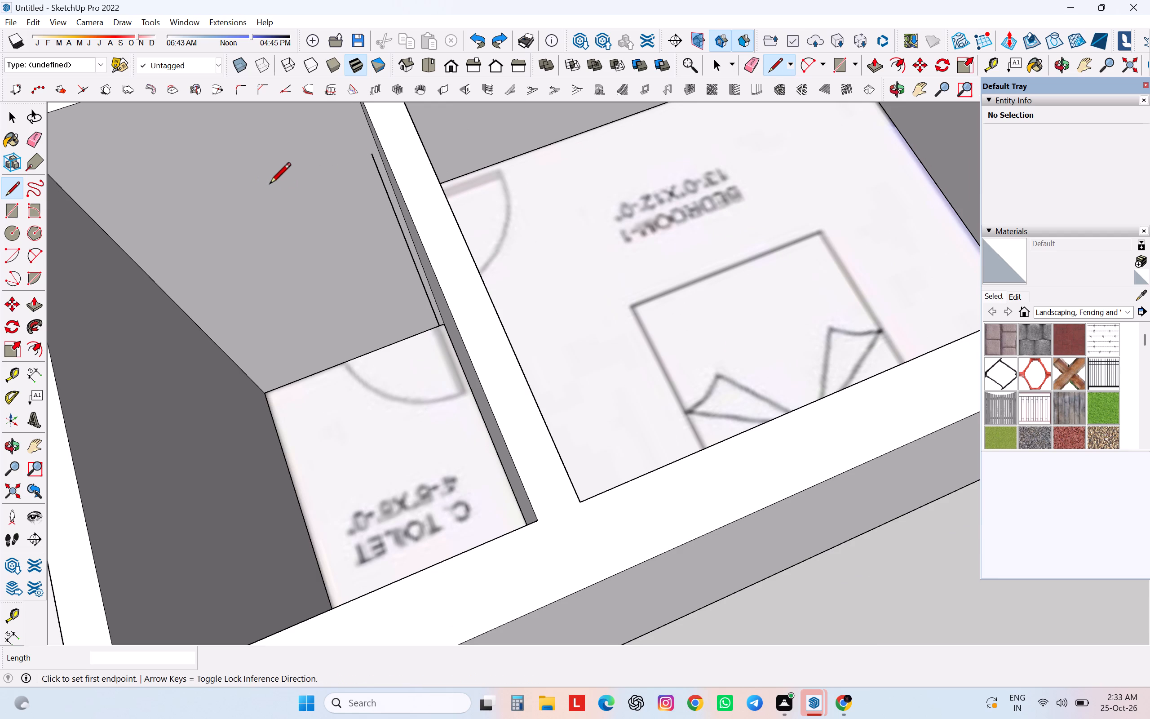
Complete the C. Toilet's door outline with a vertical line from the door arc's end and a top edge about 2' 5 11/16" long.
left_click(343, 361)
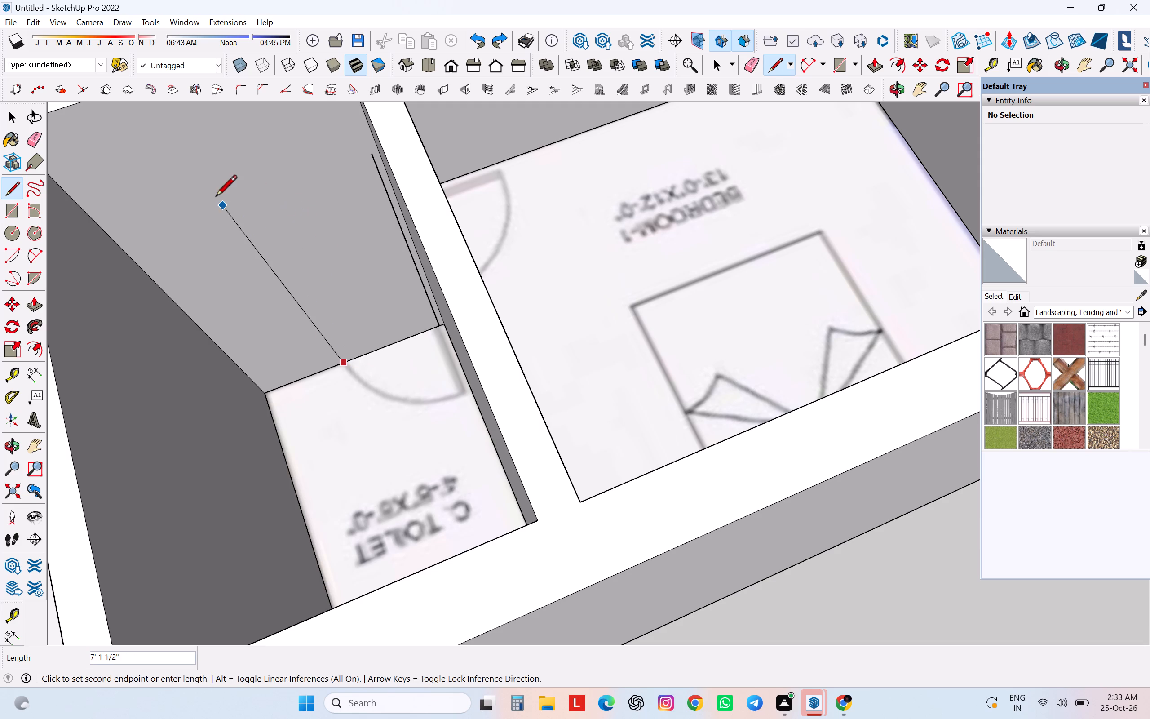
left_click(233, 189)
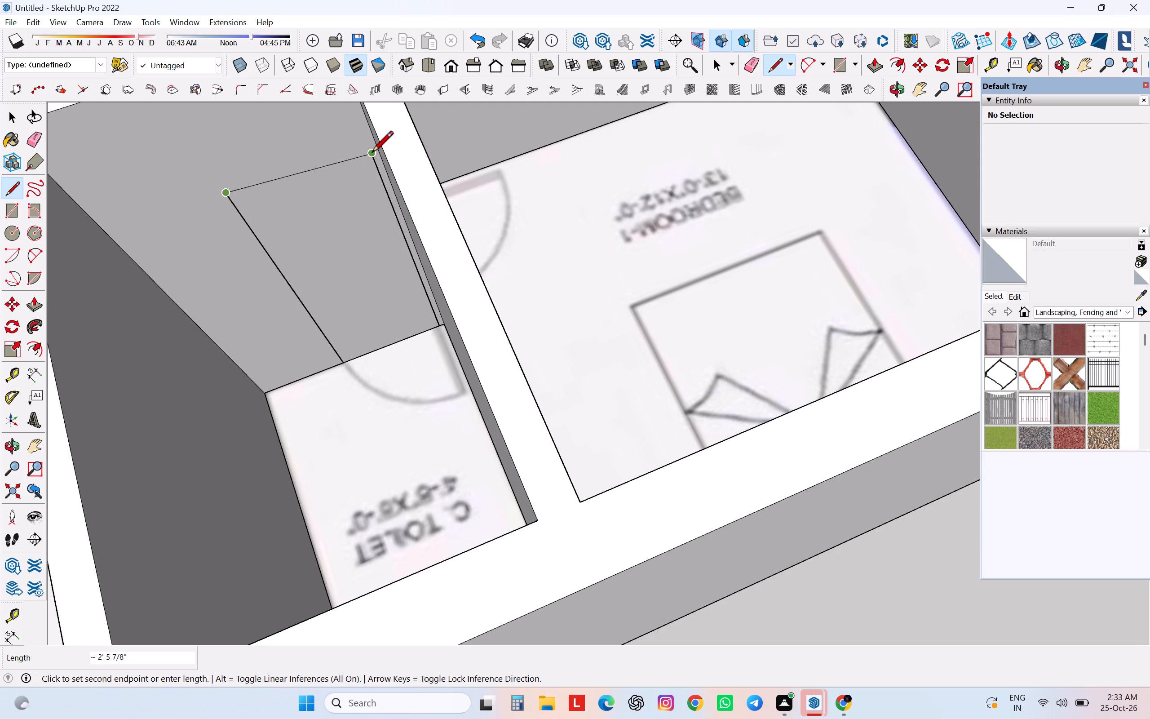
key("space")
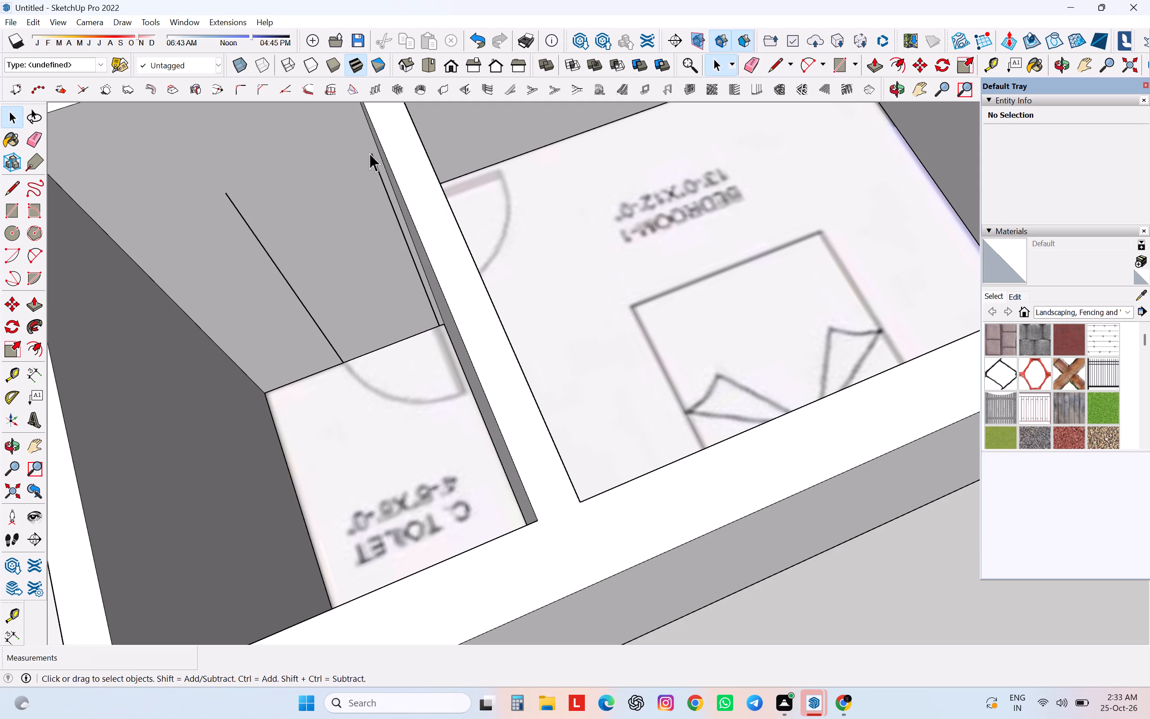
key("l")
left_click(370, 152)
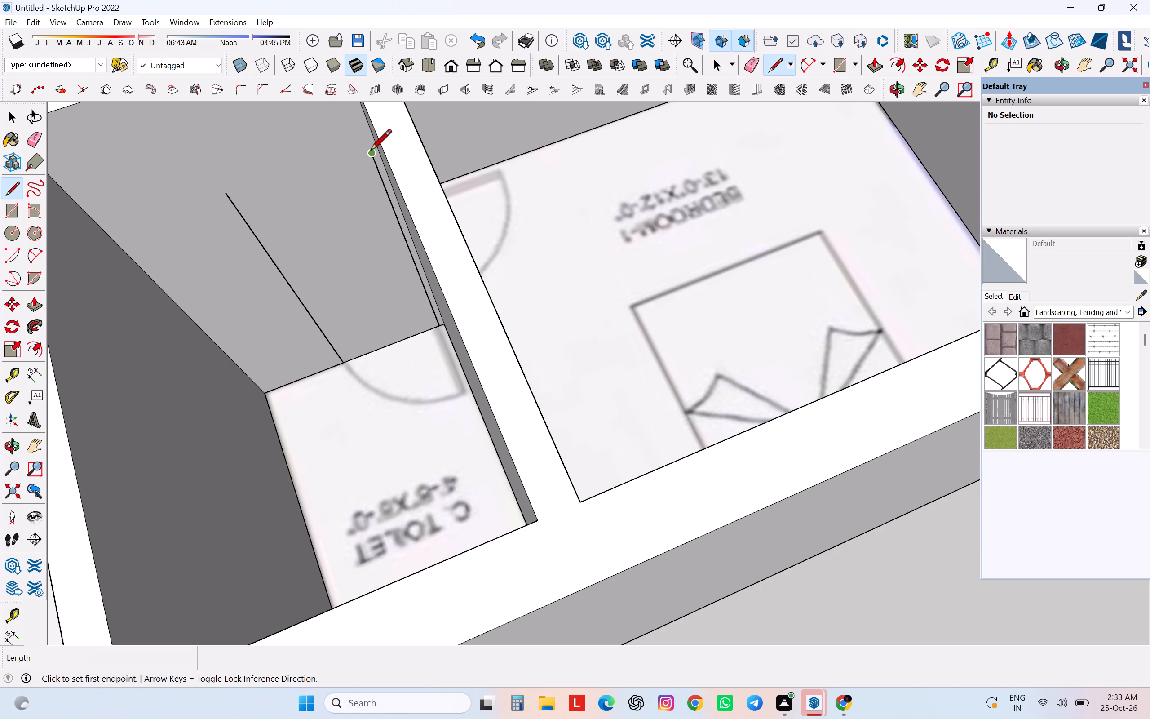
left_click(230, 203)
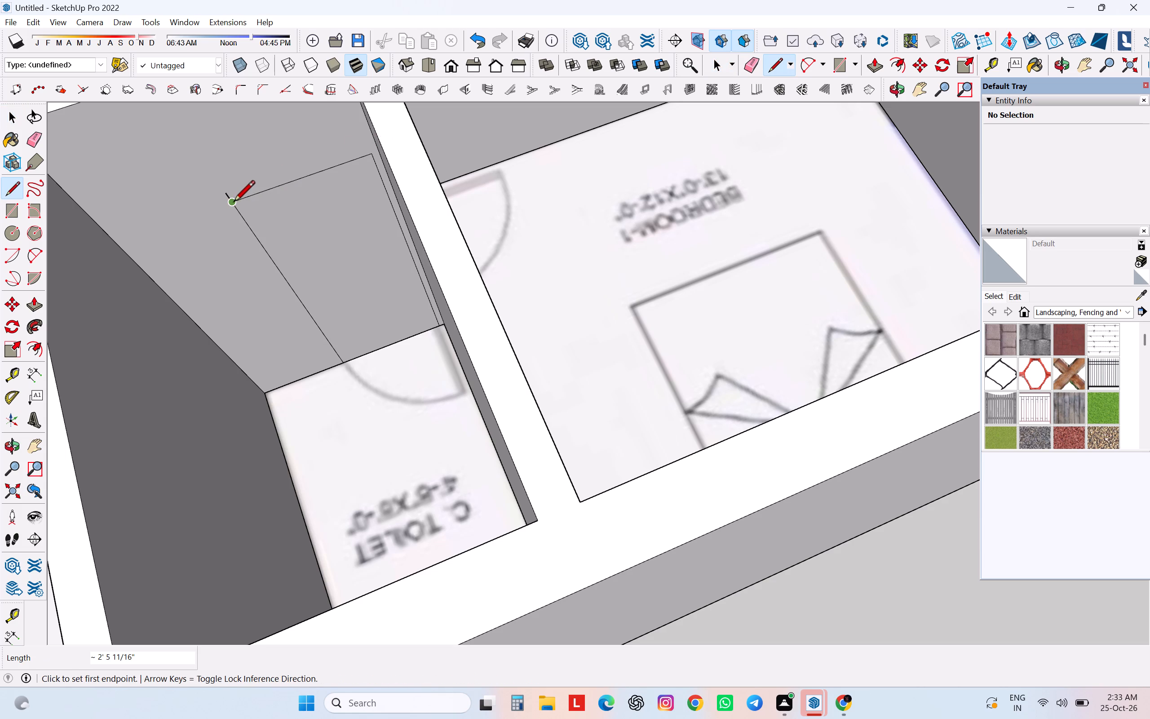
key("Escape")
Delete the short vertical line stub sticking out above the C. Toilet door outline's top edge.
key("space")
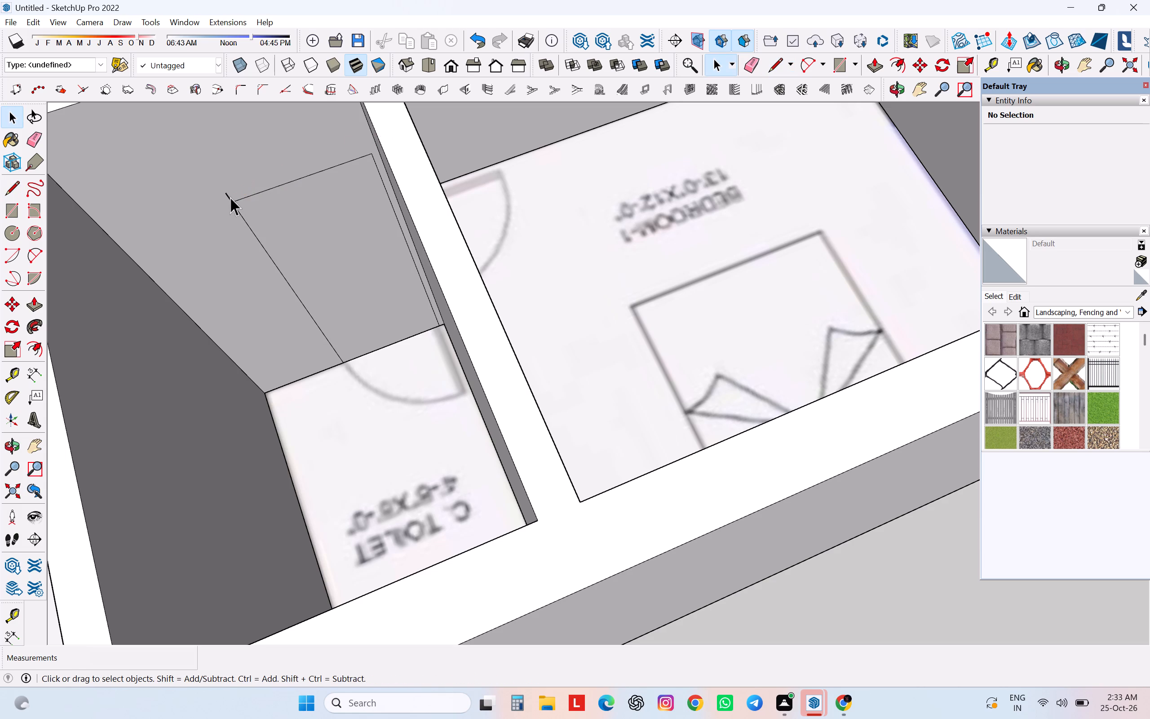
left_click(229, 197)
key("Delete")
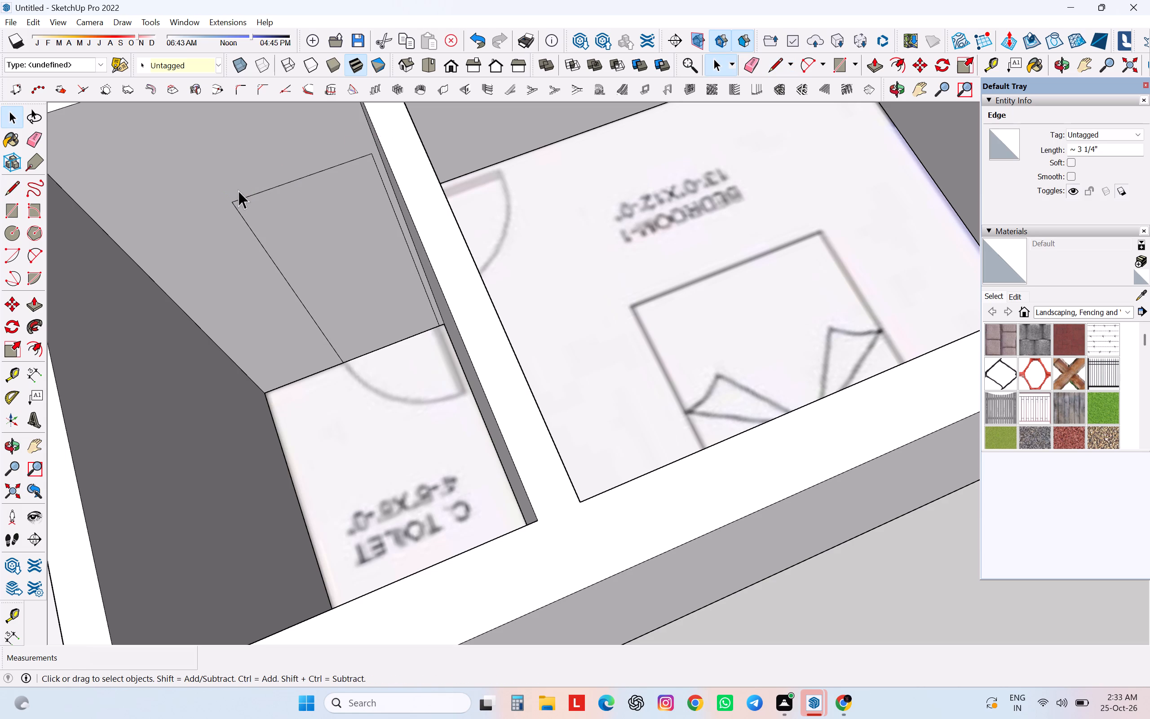
Push the C. Toilet's door face about 5 7/16 inches through the wall to open the doorway.
key("p")
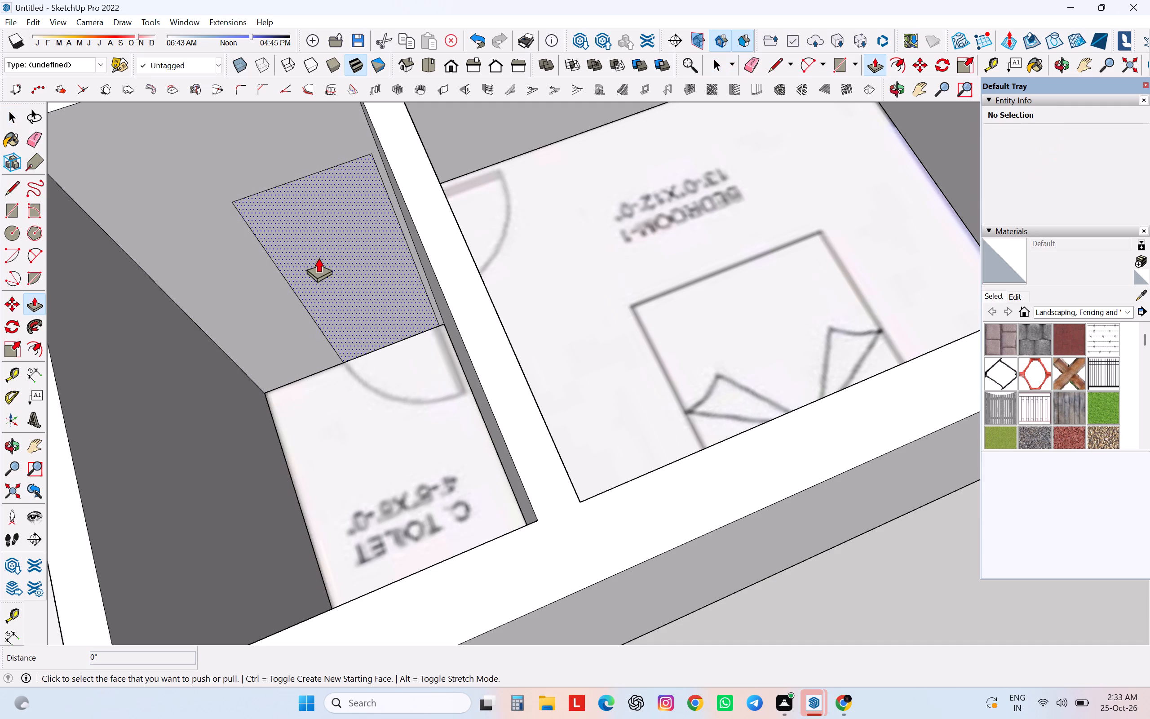
left_click(317, 256)
scroll(313, 238, "down", 7)
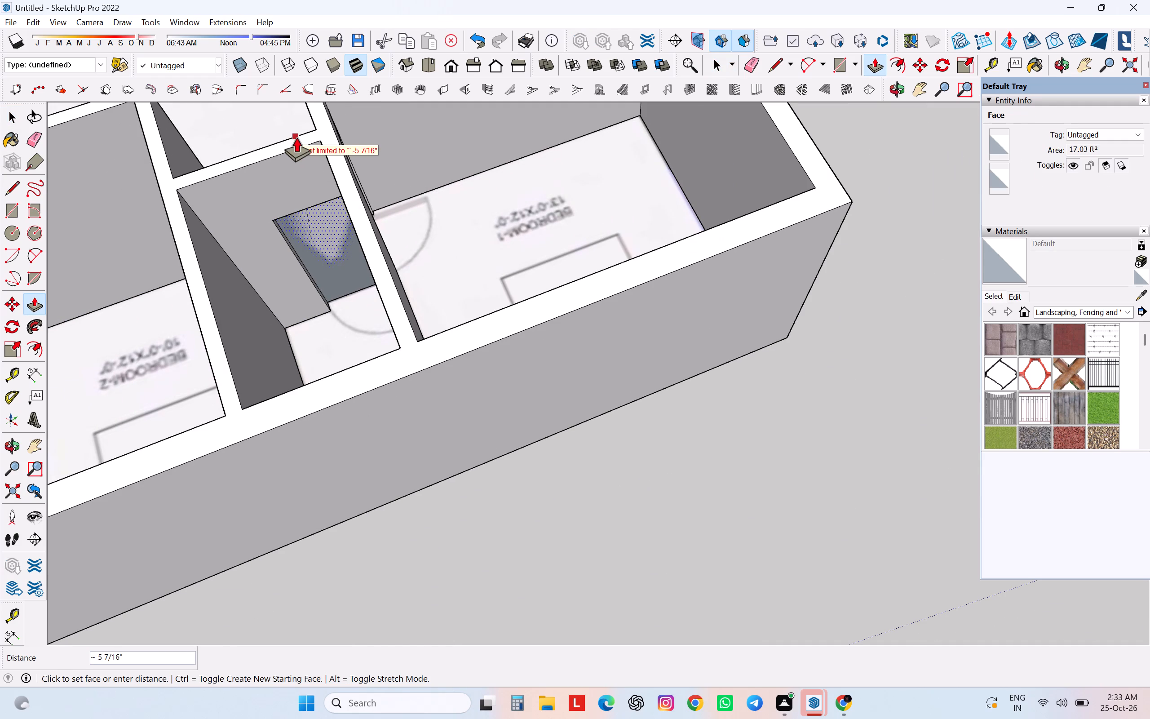
left_click(296, 137)
On Bedroom-2's wall facing the C. Toilet, draw an 82.6-inch vertical line from the door arc's end.
scroll(343, 317, "down", 5)
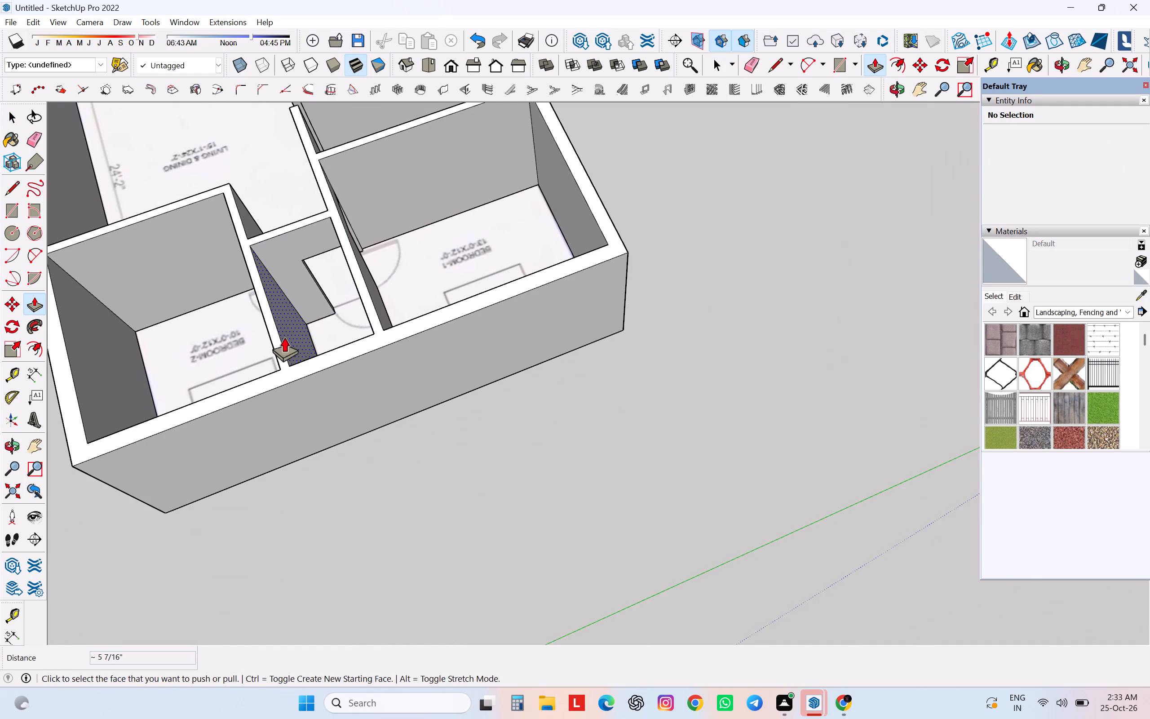
scroll(270, 338, "down", 1)
middle_click_drag(271, 339, 589, 166)
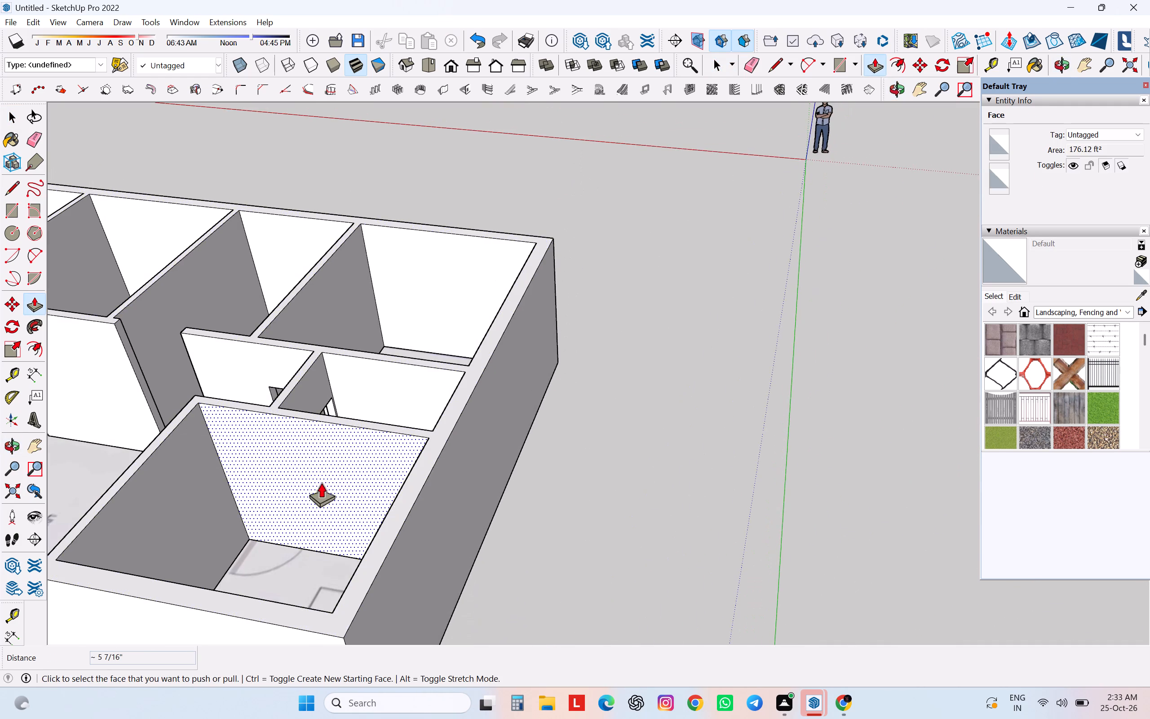
middle_click_drag(321, 482, 331, 605)
scroll(326, 597, "up", 5)
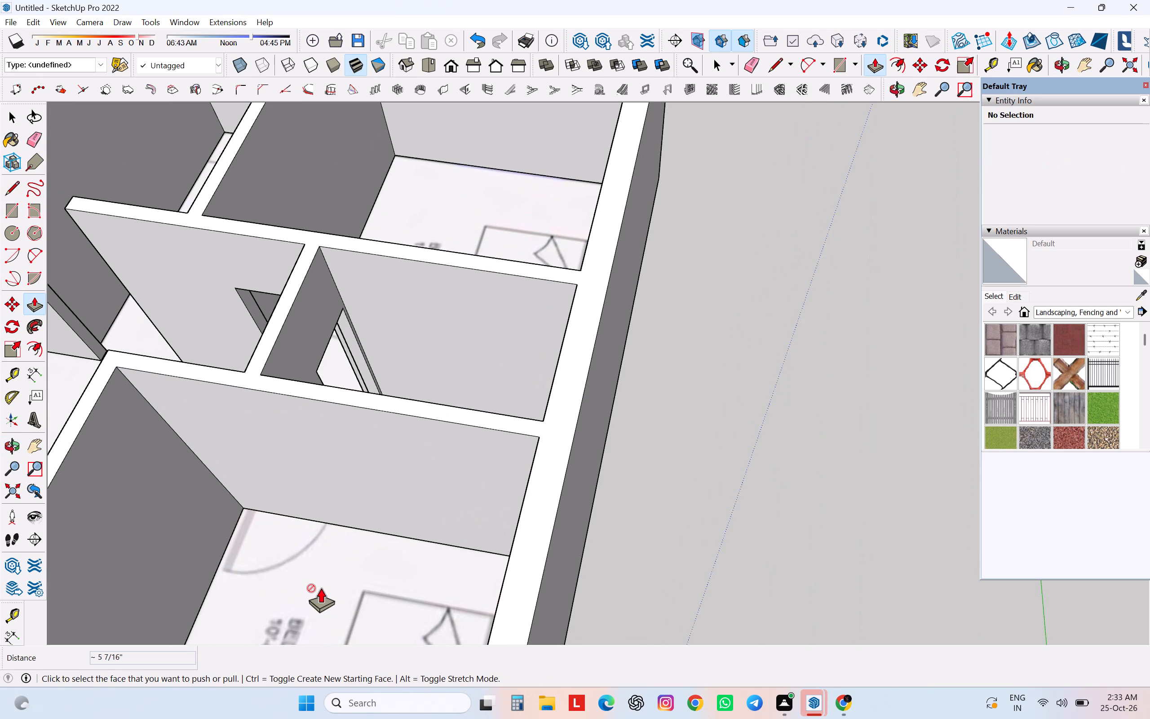
key("l")
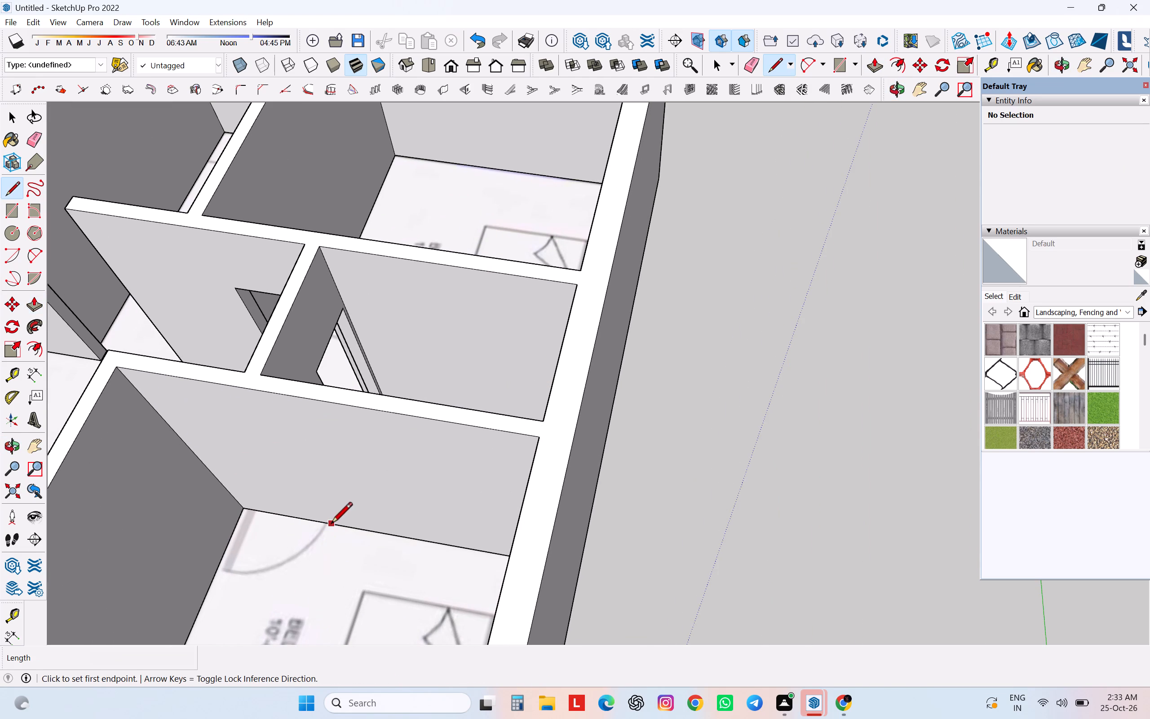
left_click(327, 525)
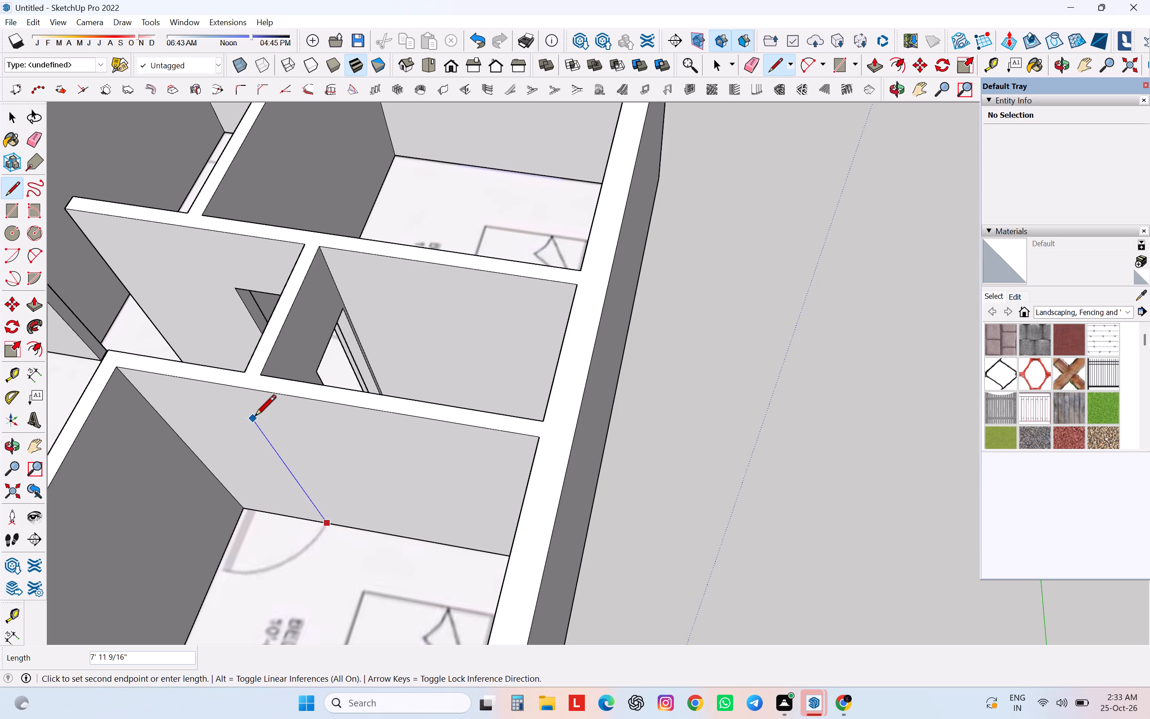
key("2")
key("1")
key("BackSpace")
key("BackSpace")
key("BackSpace")
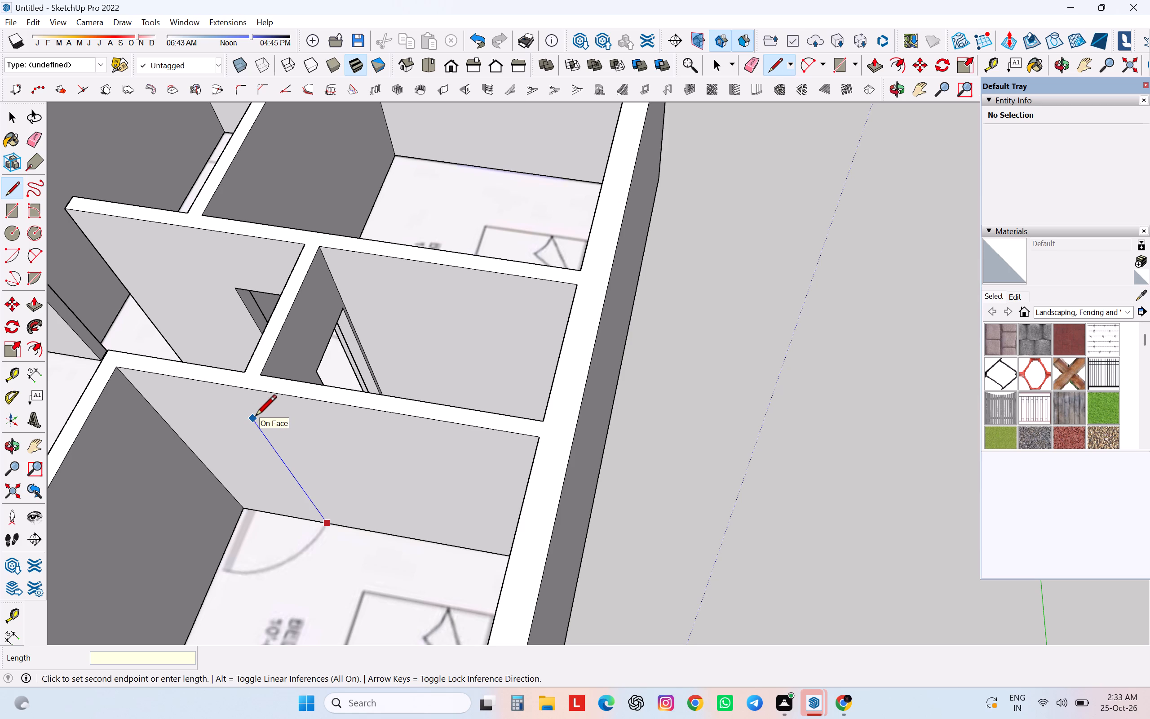
type("82.6")
key("Return")
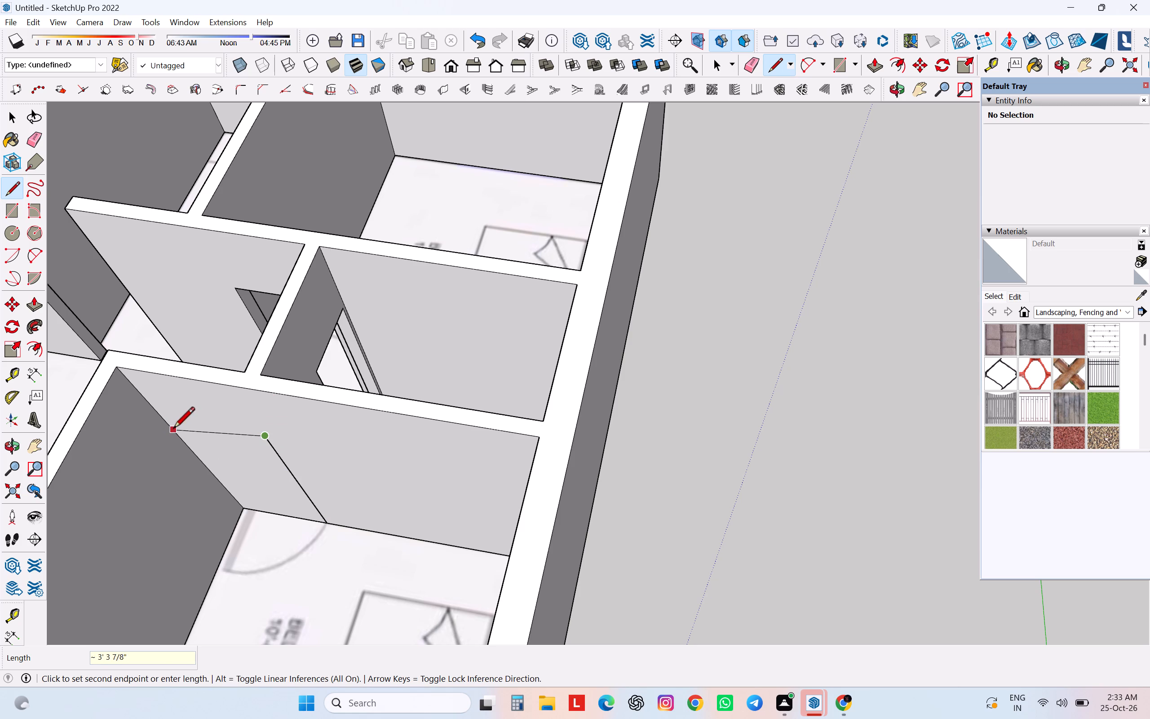
key("space")
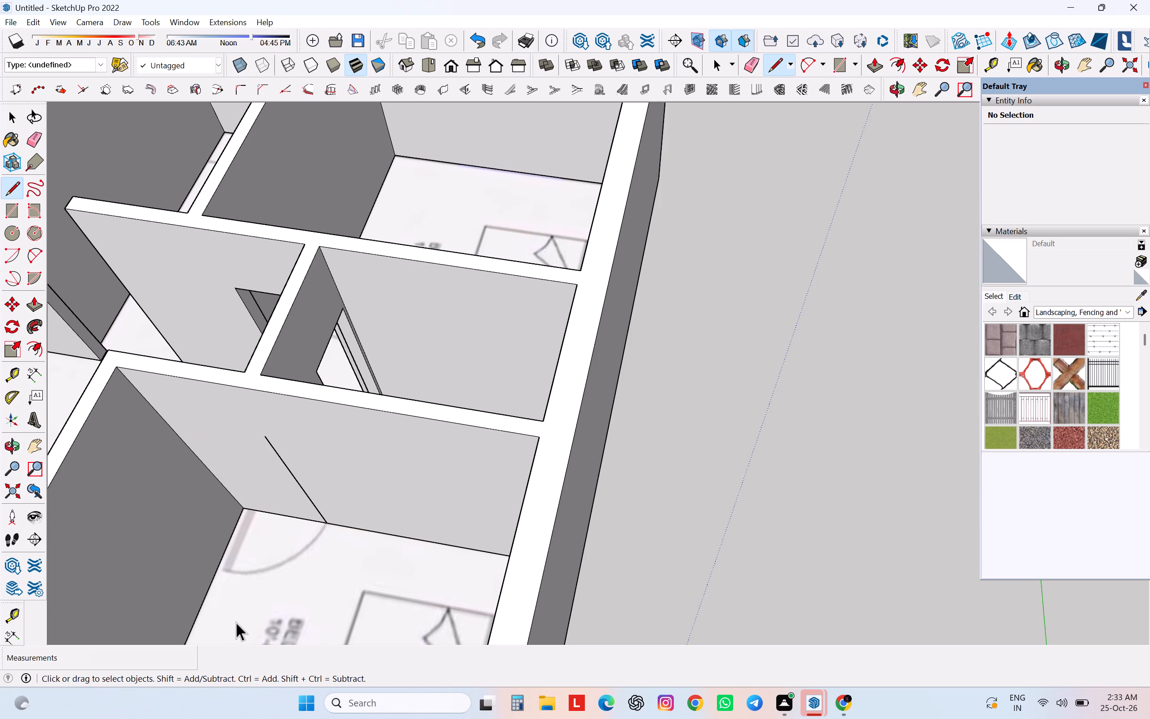
Complete Bedroom-2's door outline with an 82.6-inch vertical line beside the wall corner and a top edge about 3' 1 3/16" long.
key("l")
middle_click_drag(247, 524, 282, 535)
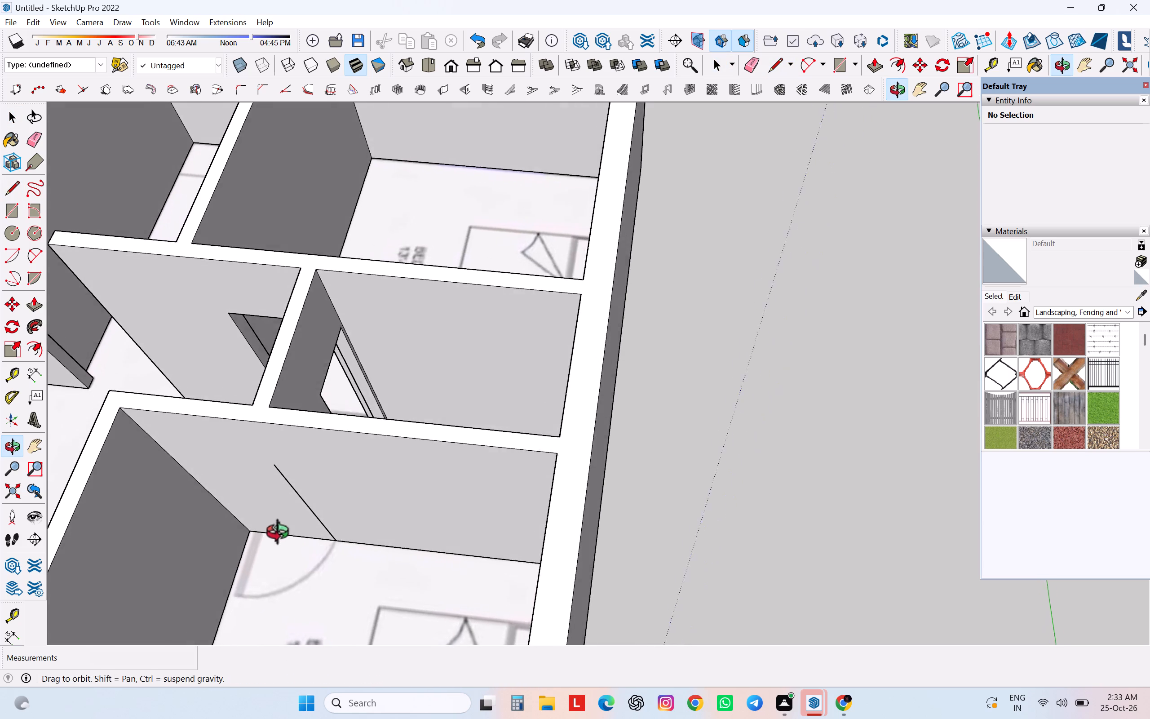
middle_click_drag(282, 535, 342, 431)
scroll(341, 431, "down", 6)
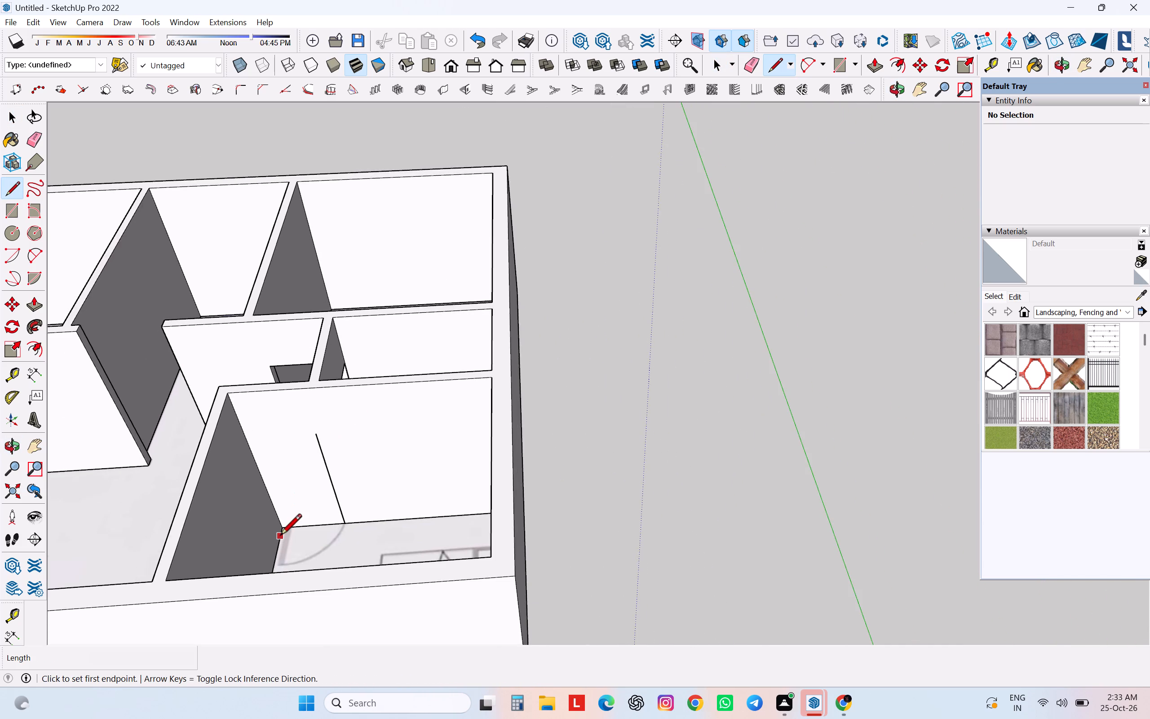
scroll(280, 537, "up", 13)
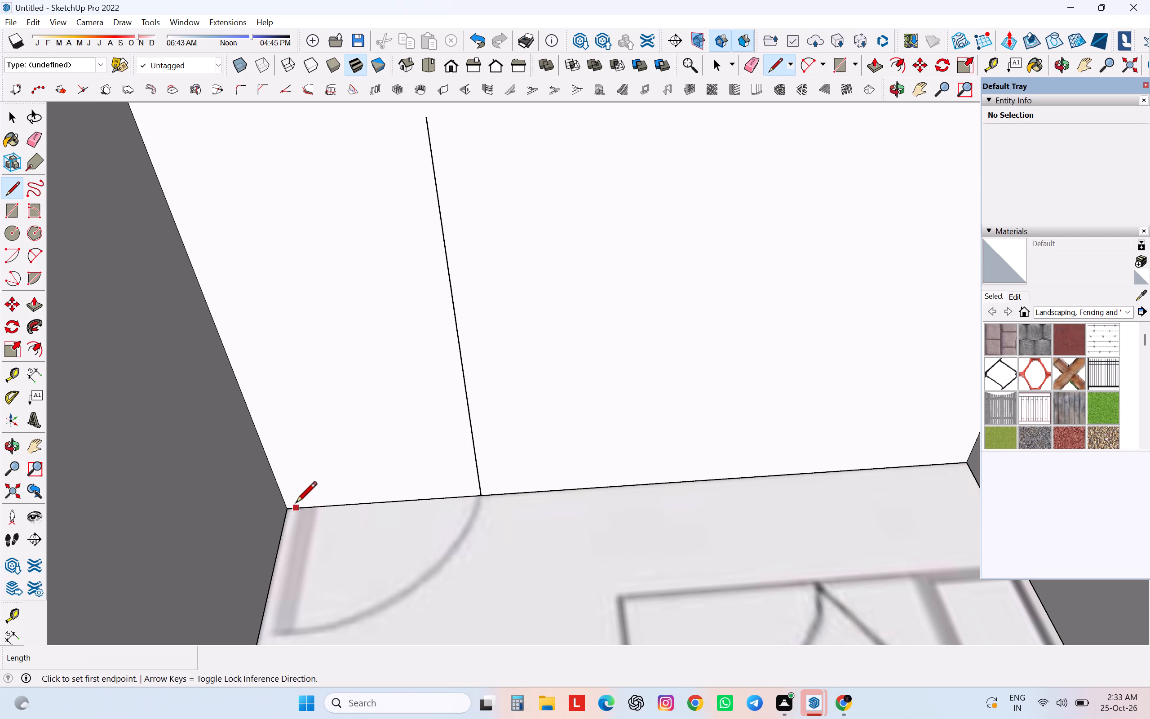
left_click(296, 504)
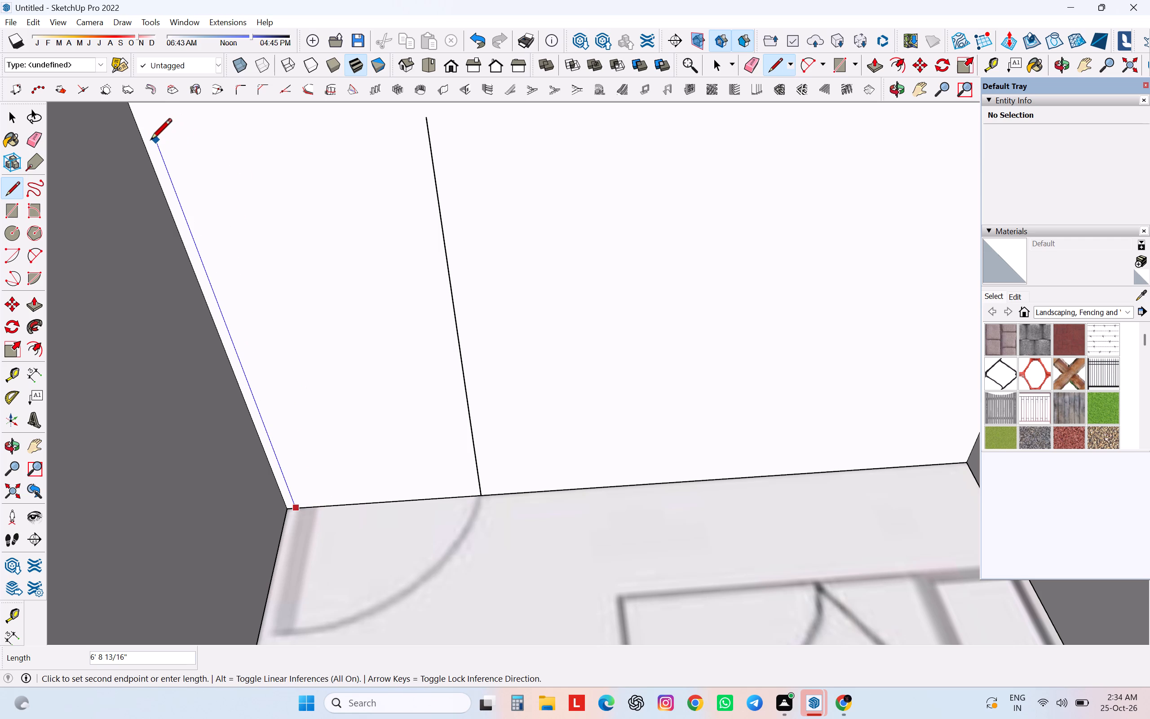
type("82.6")
key("Return")
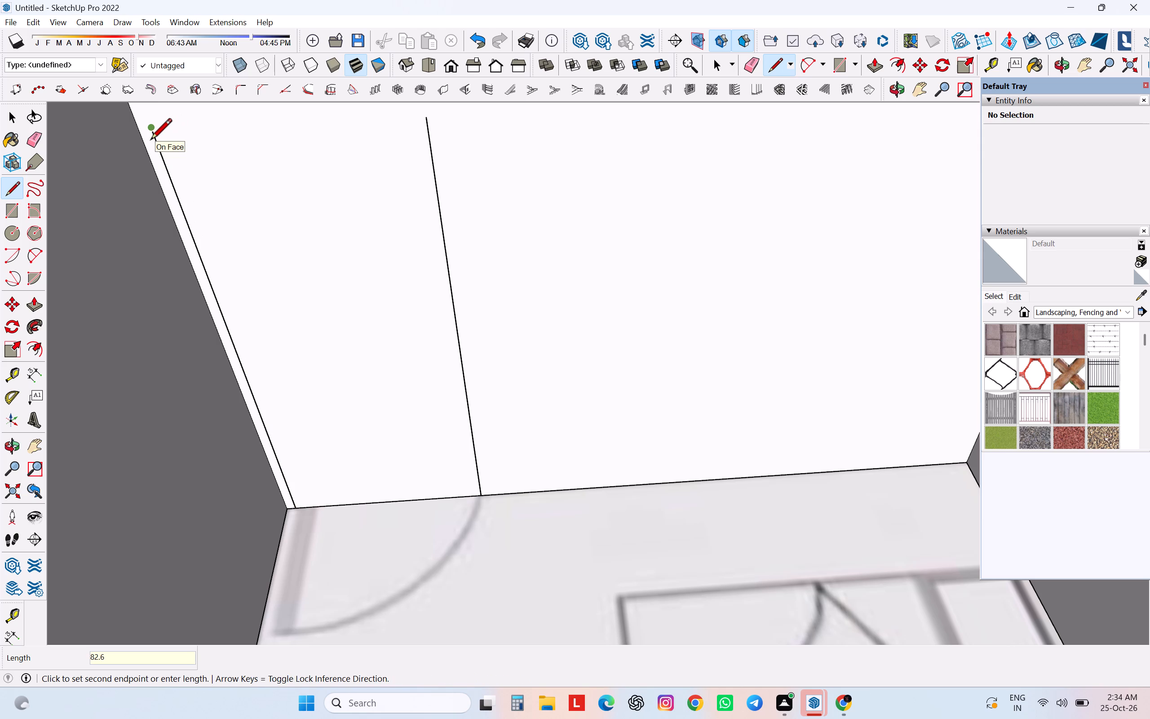
left_click(429, 124)
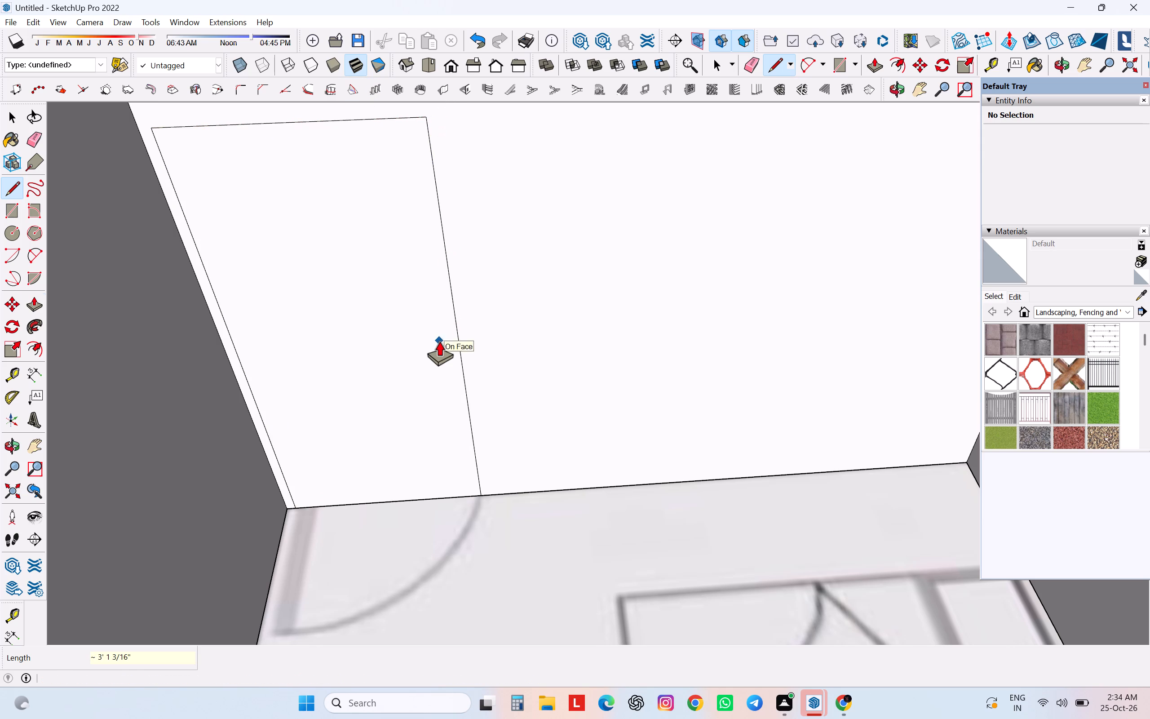
Push Bedroom-2's door face about 5 9/16 inches through the wall to open the doorway.
key("p")
left_click(439, 341)
scroll(414, 322, "down", 5)
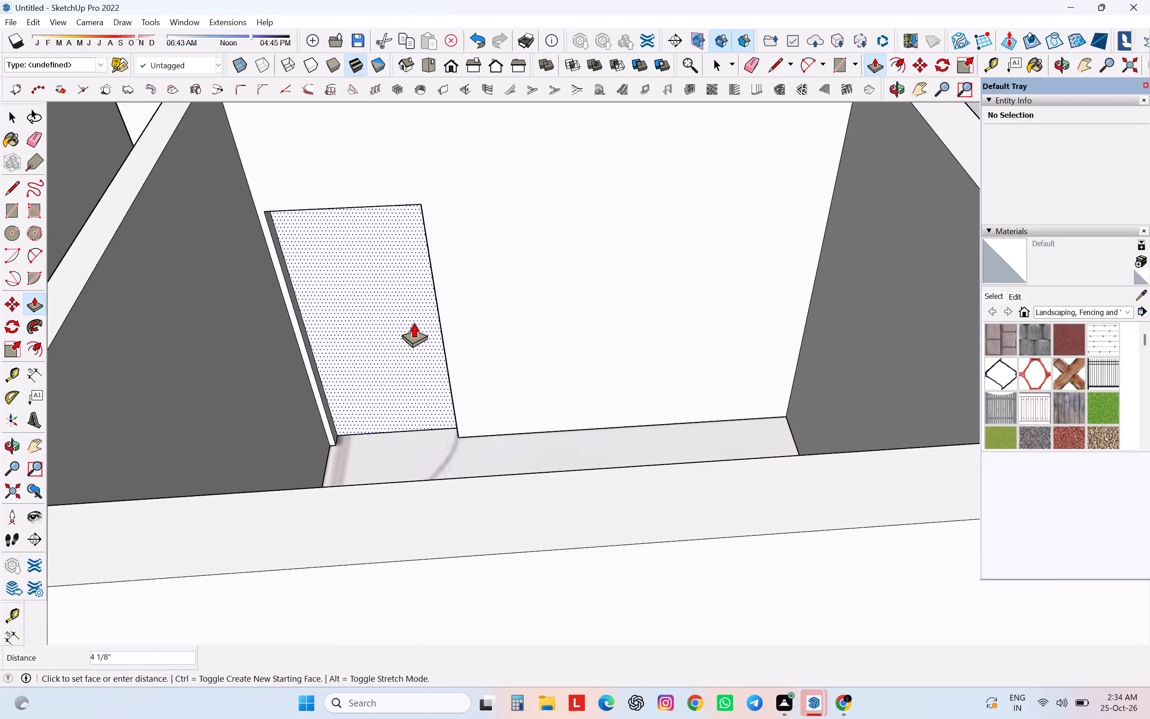
scroll(414, 322, "down", 4)
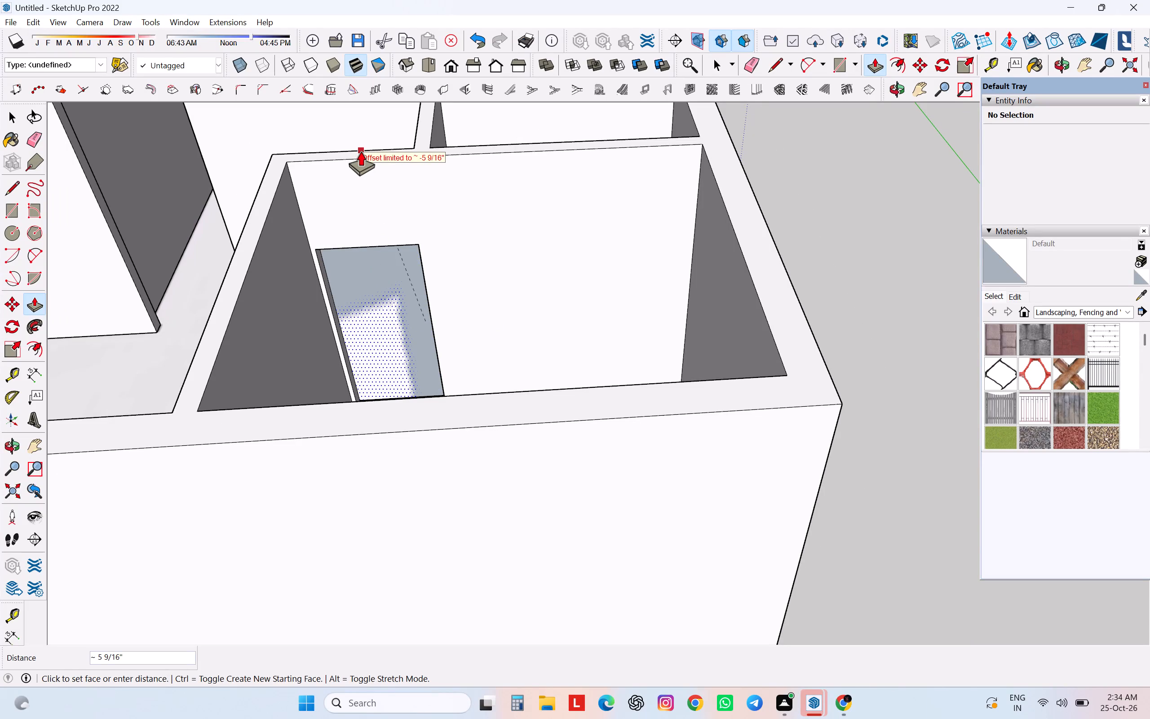
left_click(361, 151)
scroll(394, 263, "down", 9)
middle_click_drag(386, 297, 443, 512)
scroll(443, 511, "down", 3)
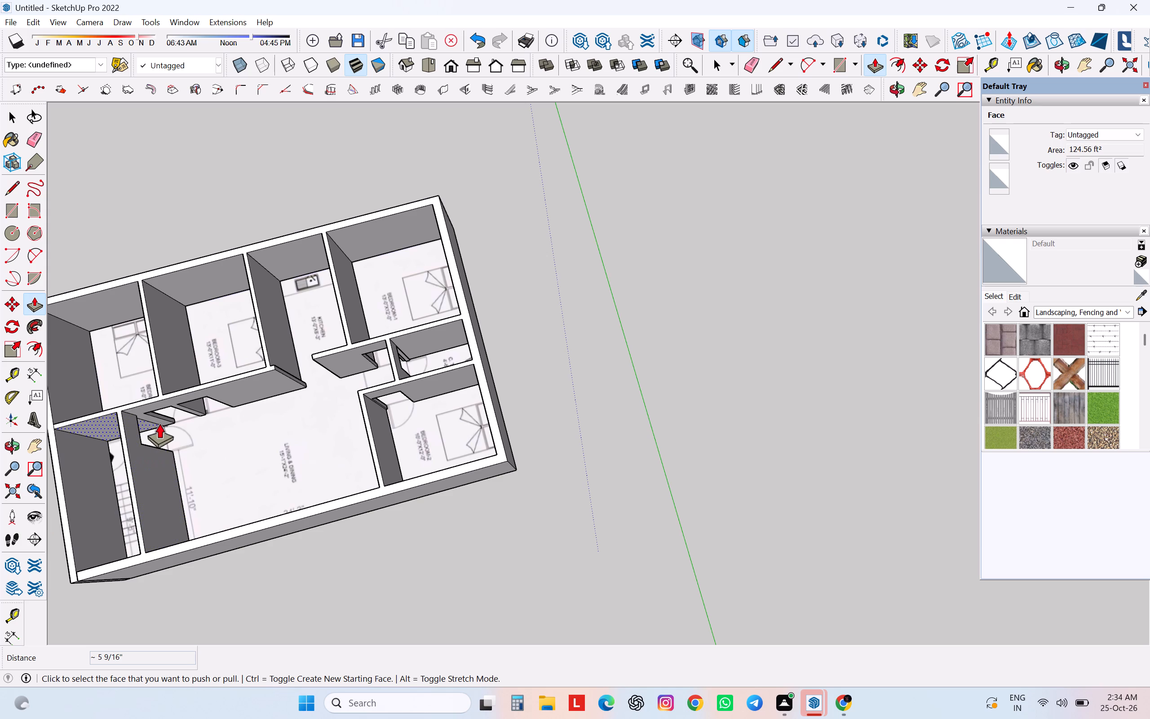
On the staircase room's outer wall, draw an 82.6-inch vertical line from the end of the entry door's arc.
middle_click_drag(155, 428, 189, 370)
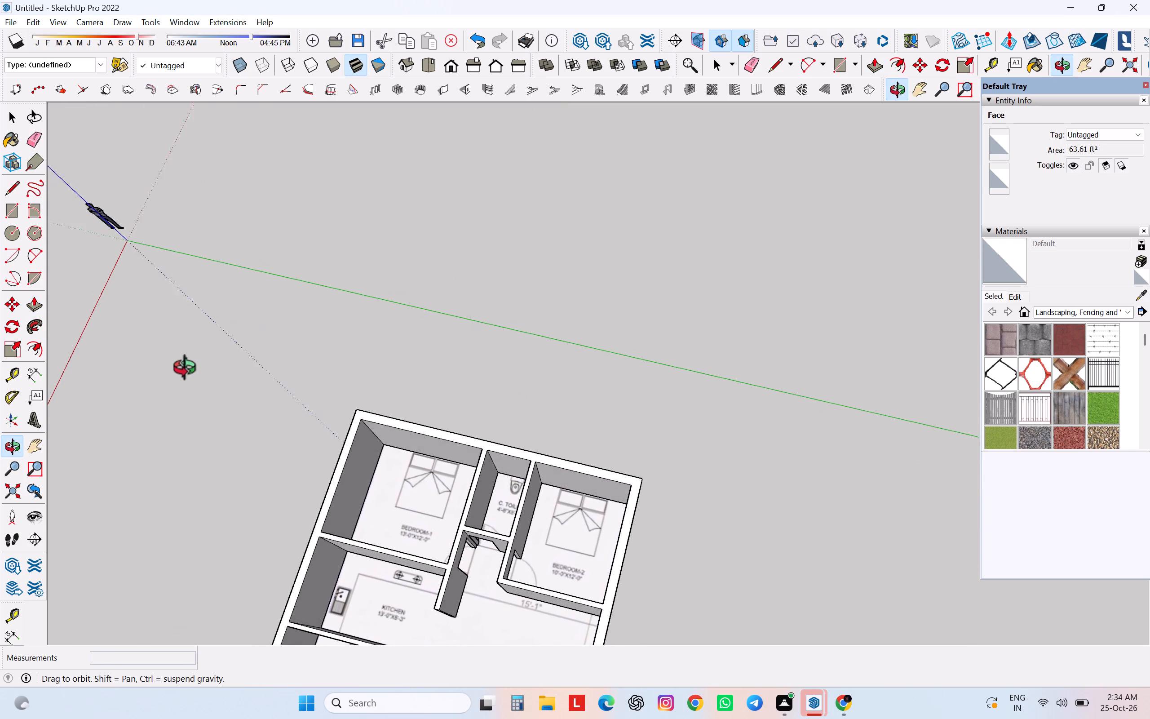
middle_click_drag(189, 370, 195, 360)
scroll(200, 360, "up", 1)
scroll(473, 416, "down", 9)
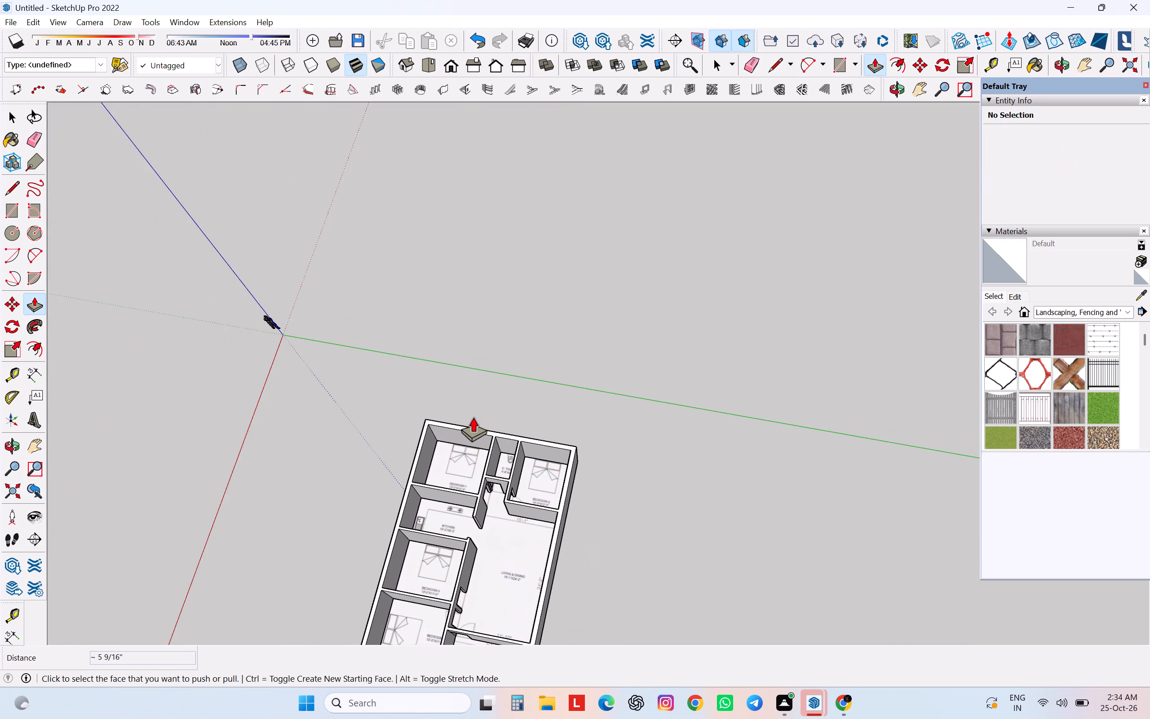
middle_click_drag(491, 574, 296, 482)
scroll(486, 573, "down", 1)
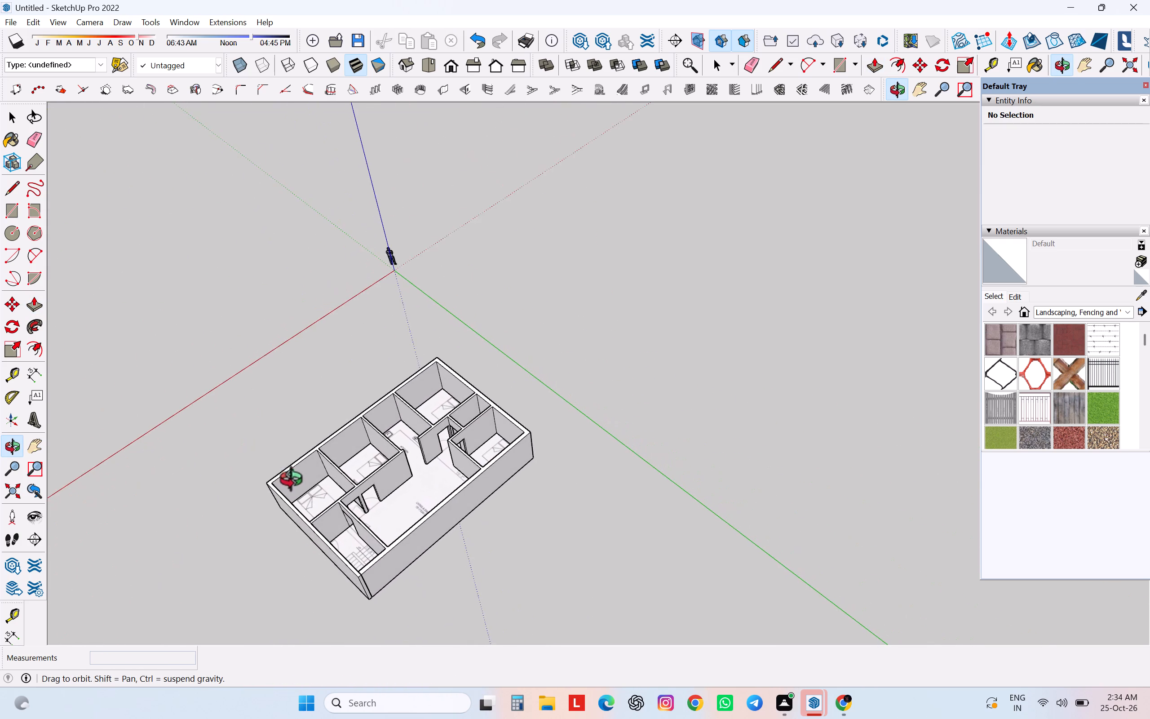
middle_click_drag(296, 482, 310, 590)
scroll(345, 571, "up", 15)
middle_click_drag(358, 555, 350, 605)
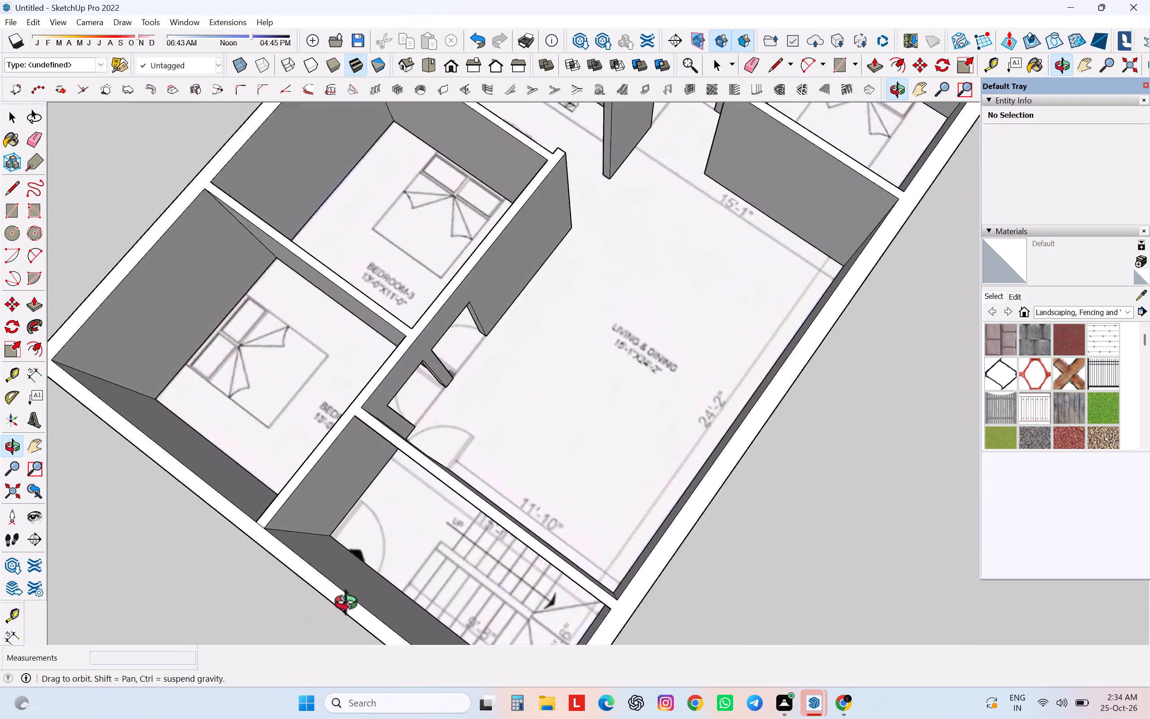
middle_click_drag(350, 605, 78, 504)
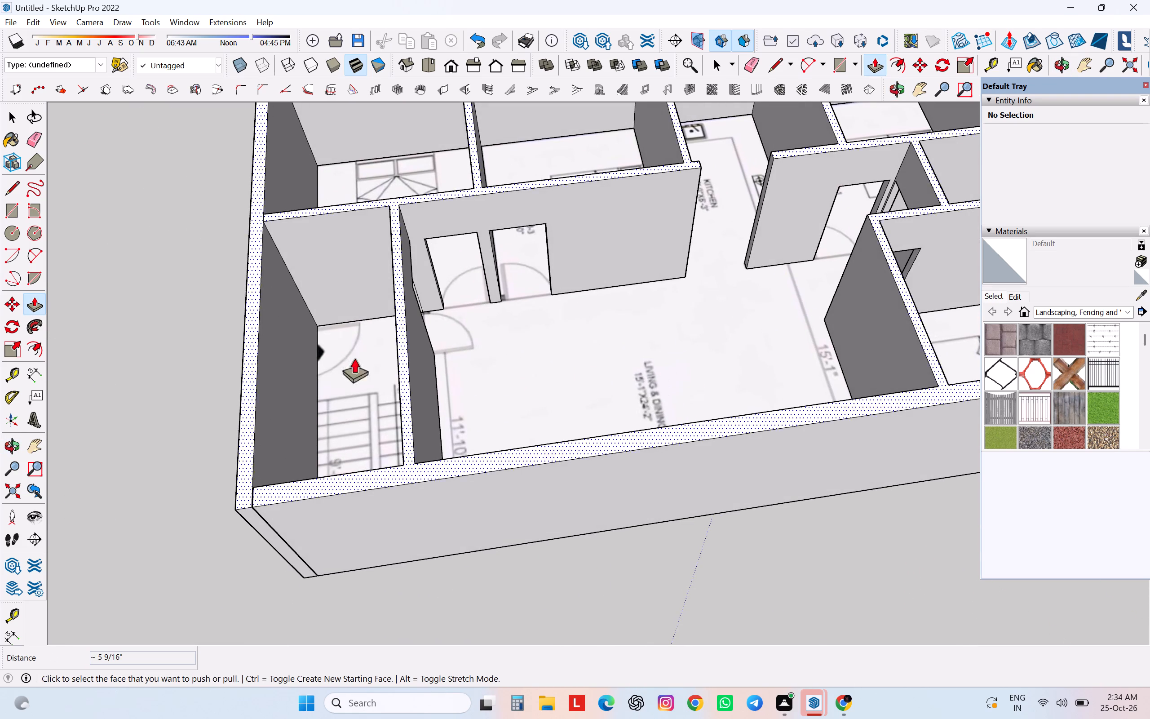
scroll(382, 342, "down", 8)
middle_click_drag(414, 391, 88, 315)
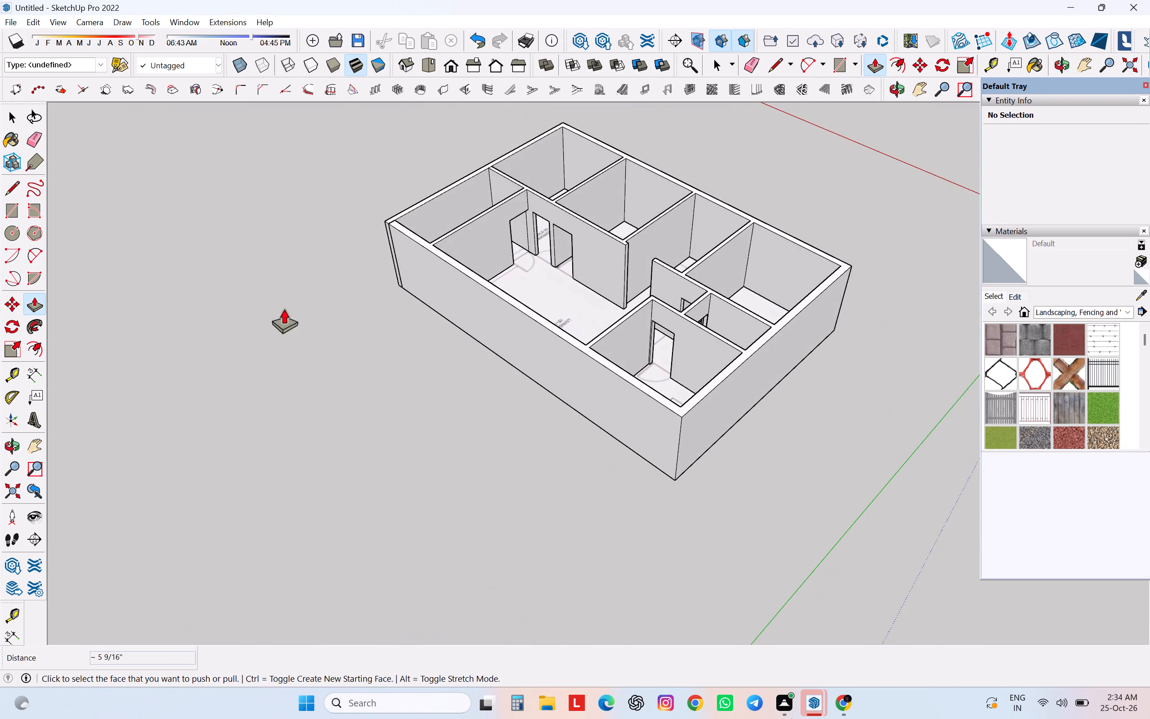
middle_click_drag(661, 297, 382, 475)
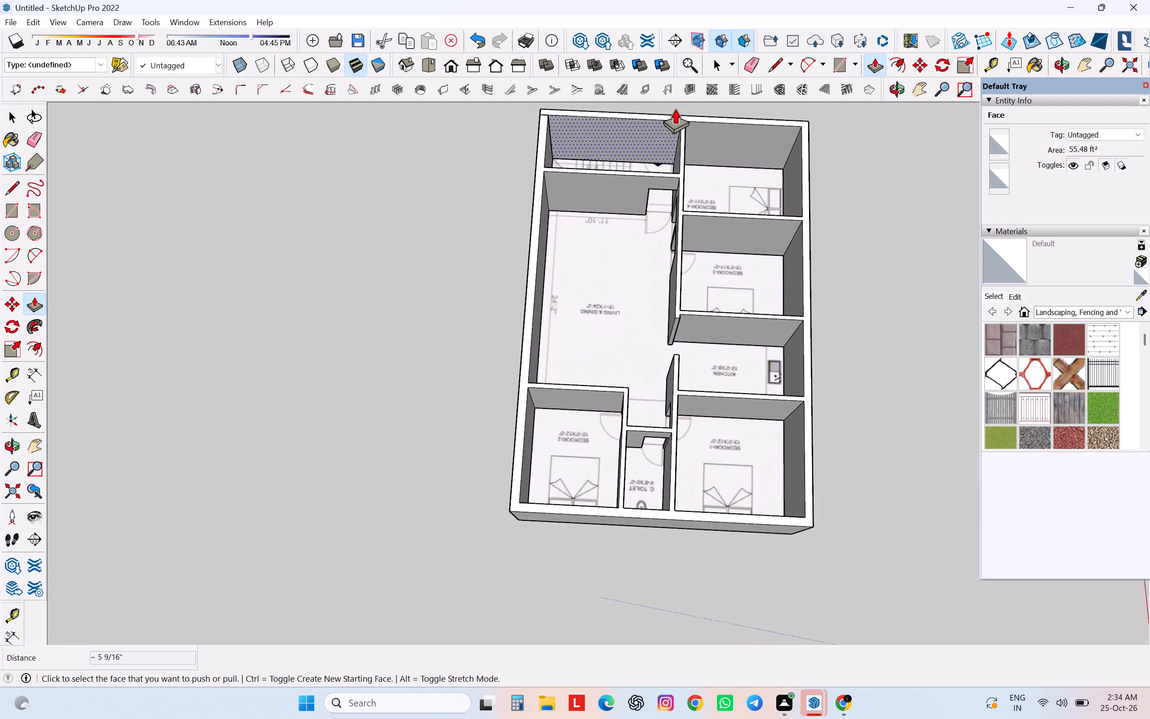
scroll(666, 127, "up", 15)
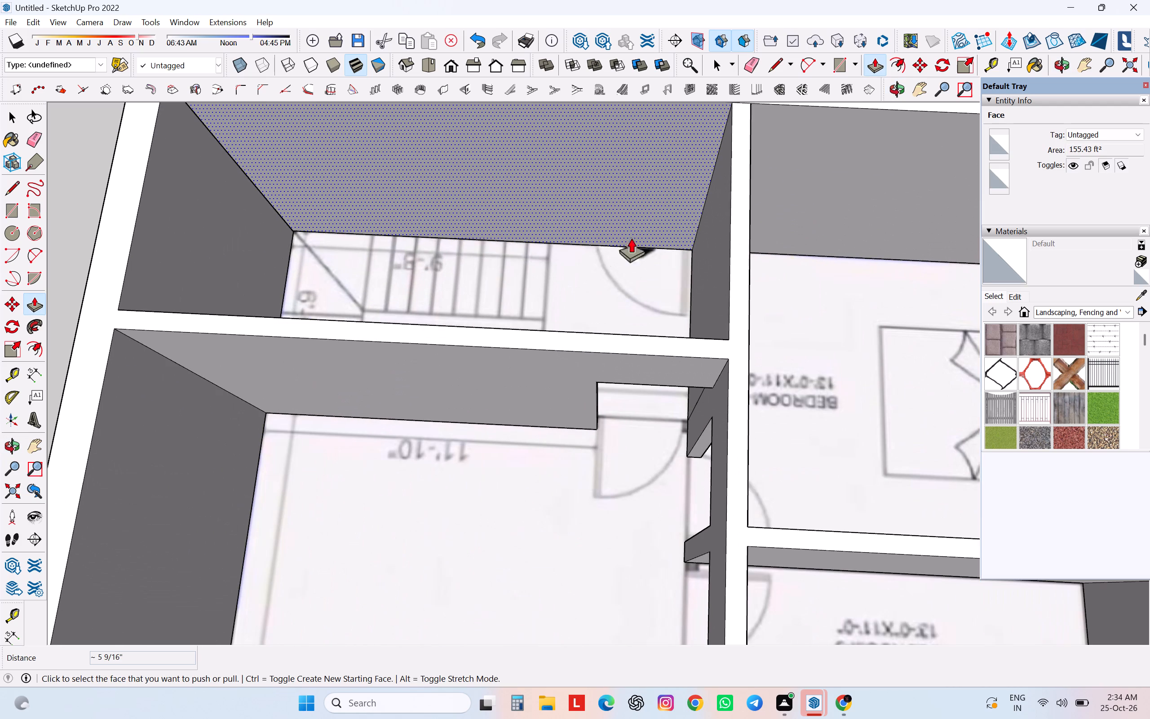
key("l")
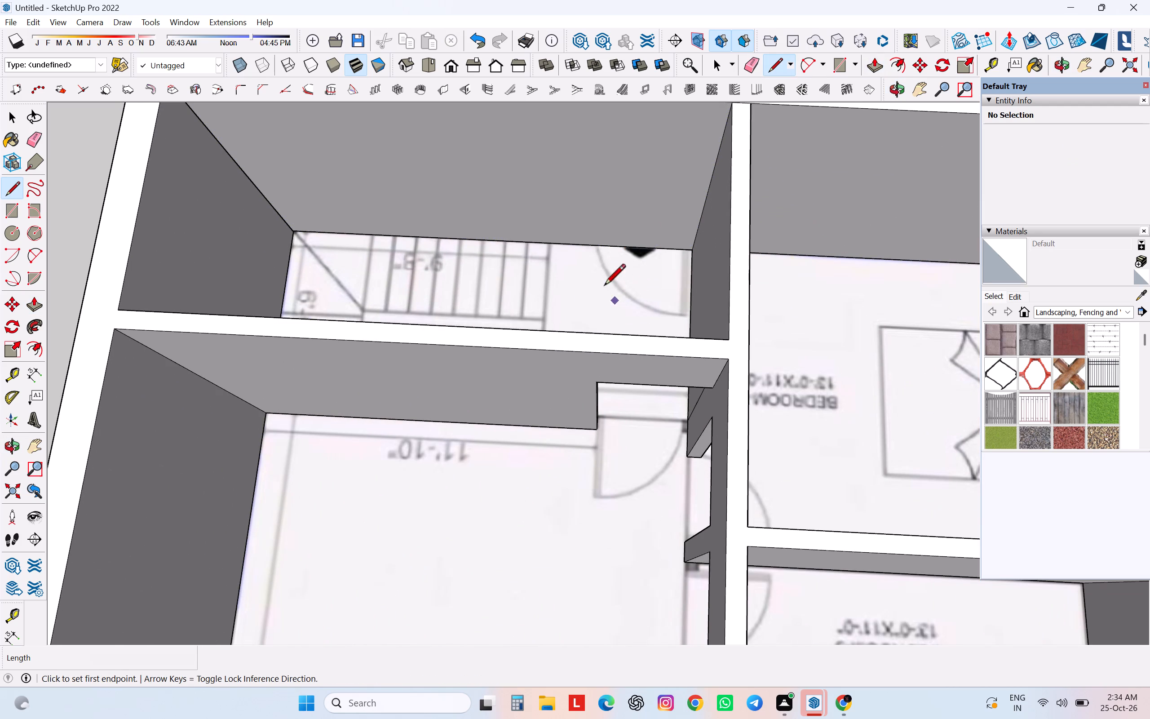
left_click(598, 243)
scroll(591, 194, "down", 5)
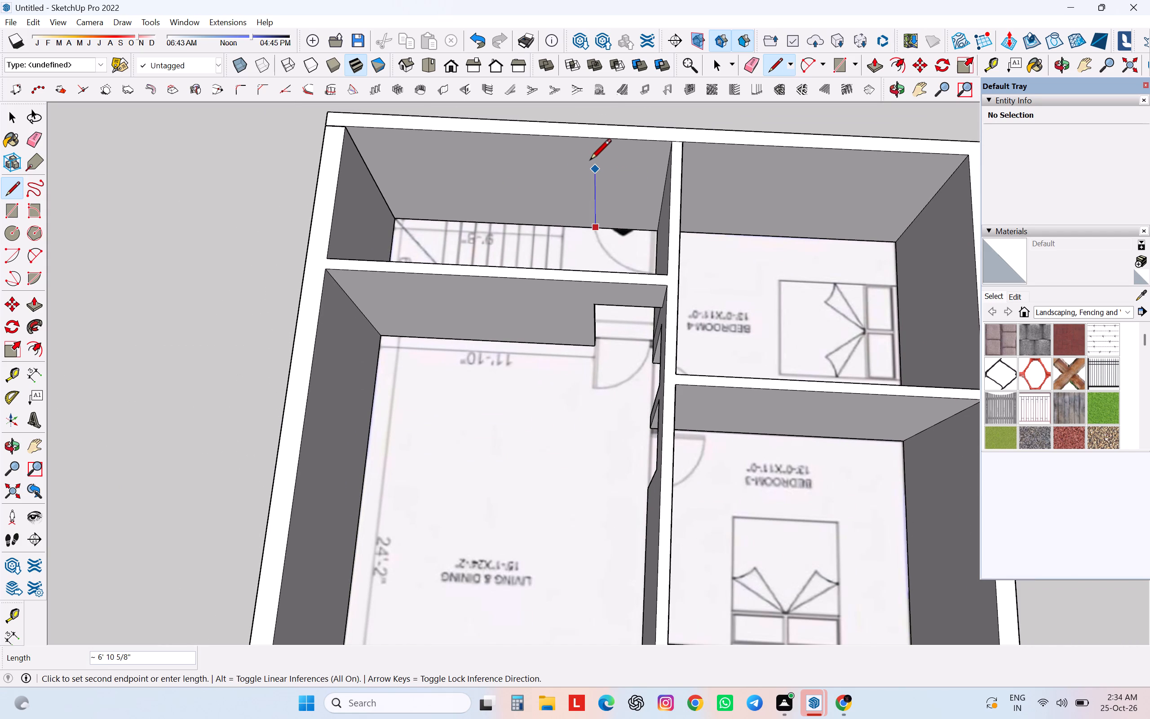
type("82.6")
key("Return")
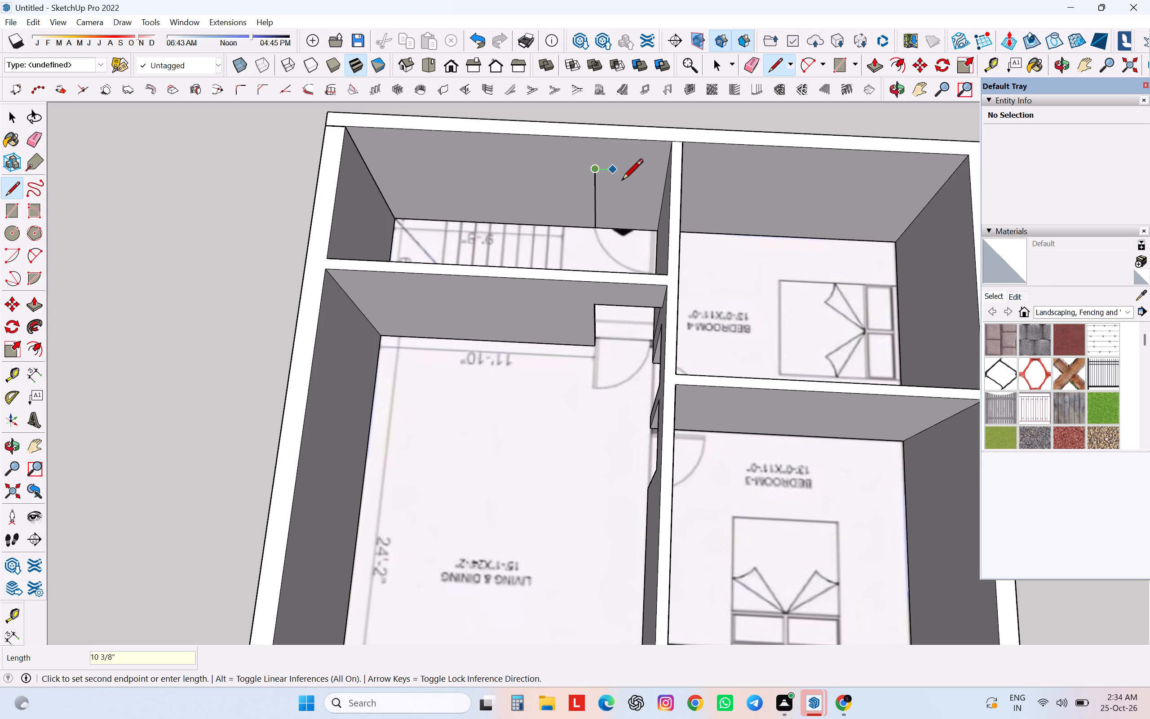
Complete the entry door outline with a top edge about 3' 2 1/4" long and a vertical line about 6' 10 5/8" beside the wall corner.
left_click(662, 168)
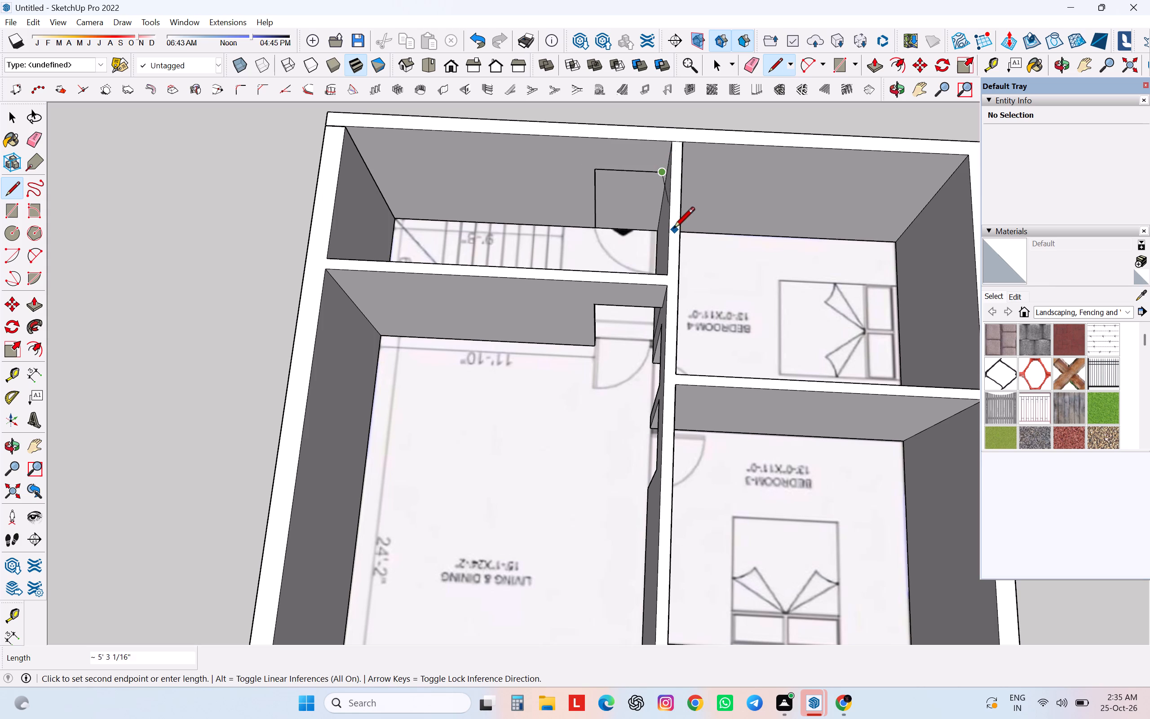
key("space")
key("l")
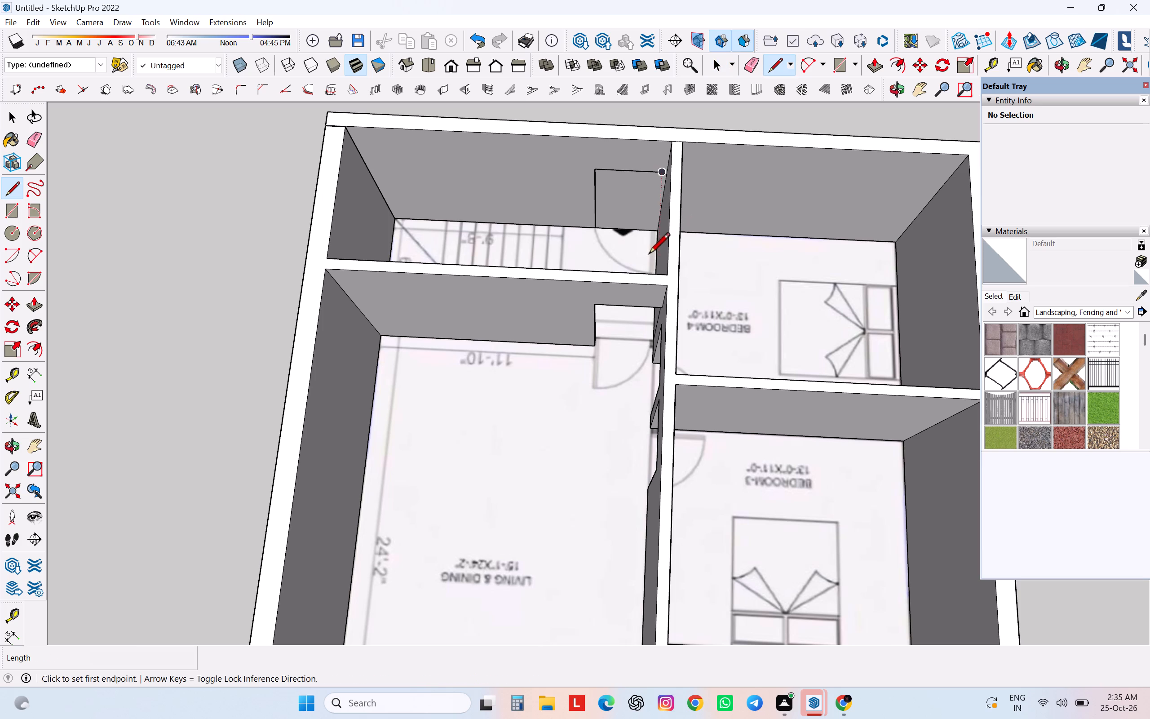
scroll(649, 250, "up", 11)
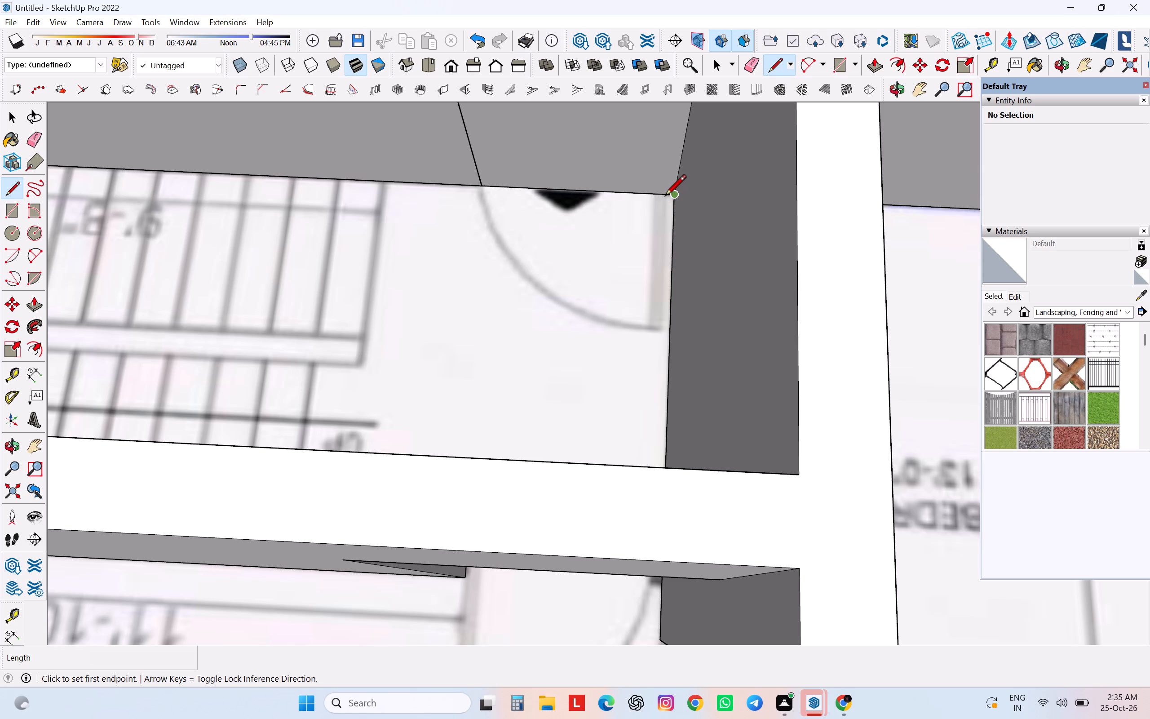
scroll(665, 198, "up", 14)
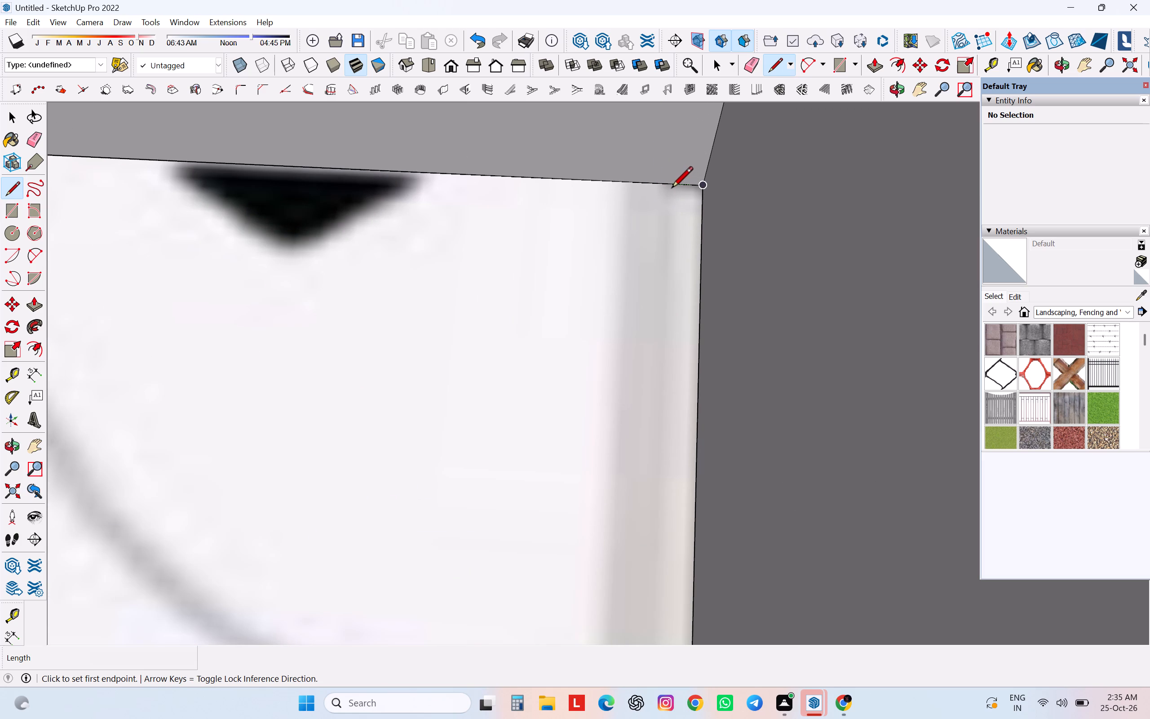
left_click(672, 186)
scroll(672, 186, "down", 18)
scroll(668, 187, "down", 15)
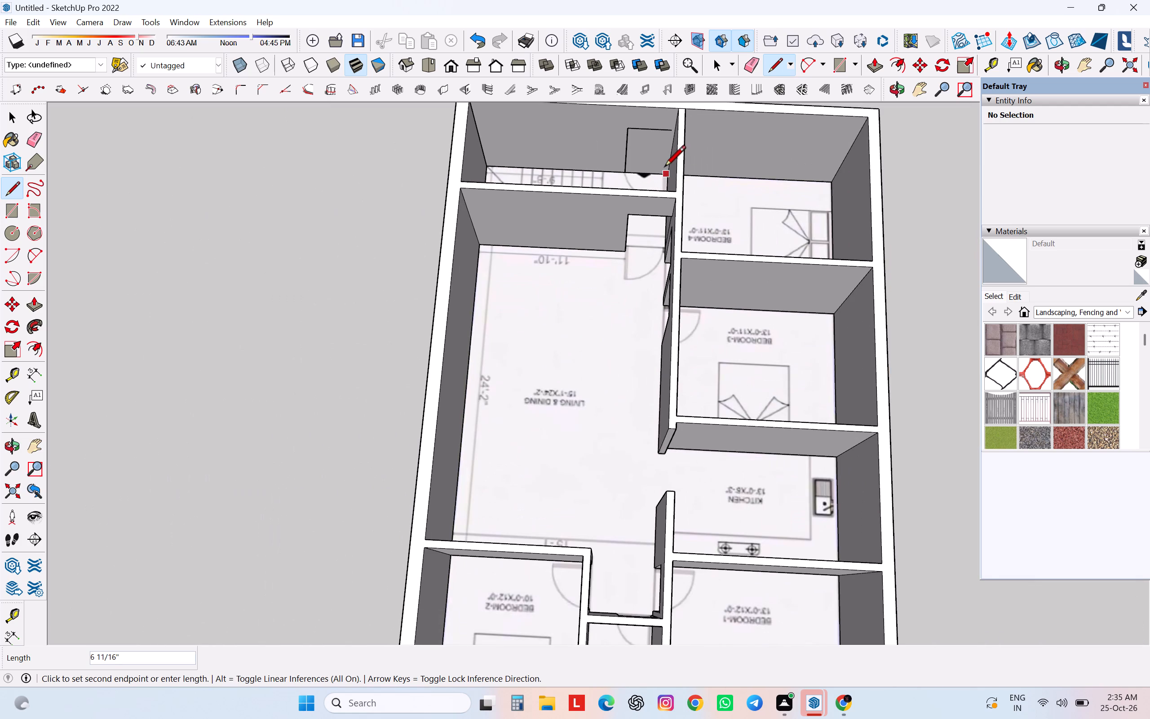
scroll(663, 132, "down", 1)
scroll(663, 131, "up", 13)
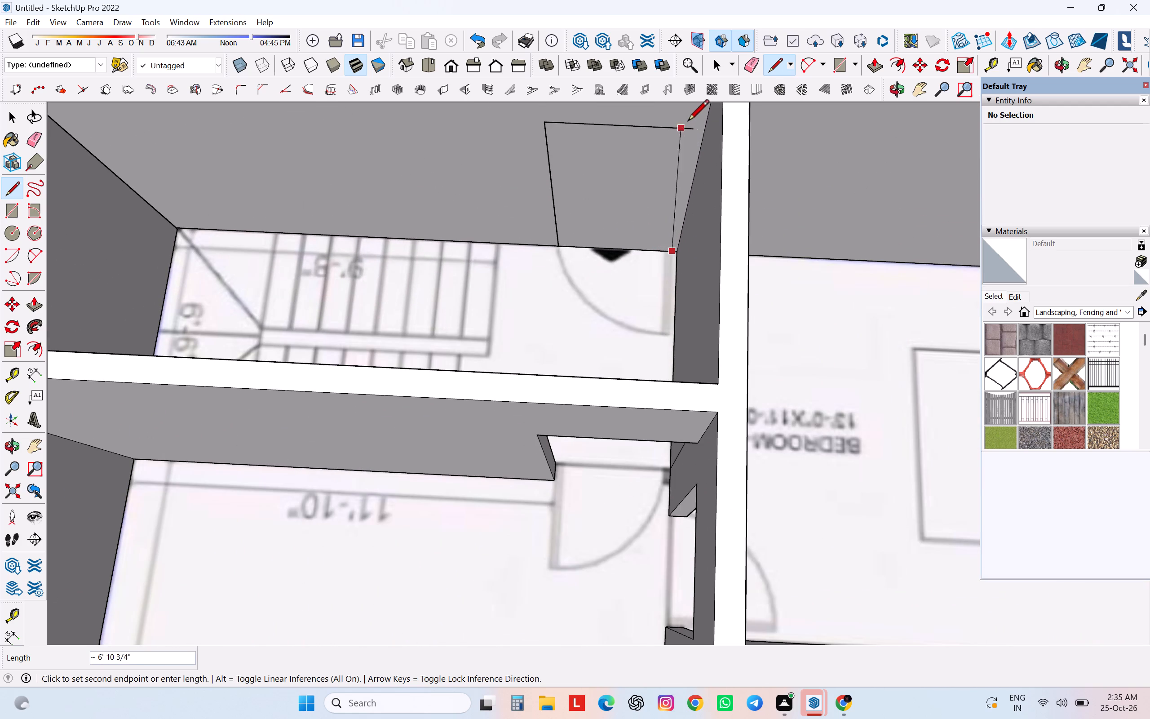
left_click(688, 121)
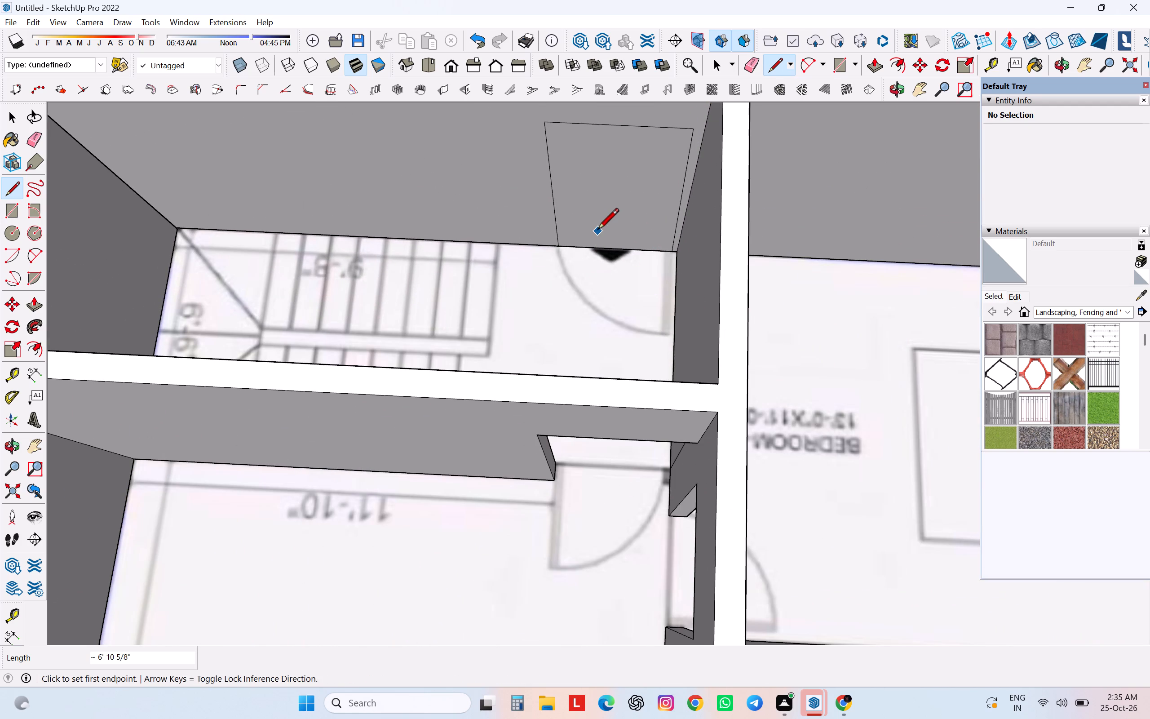
Push the entry door face 8 3/16 inches through the outer wall to open the doorway.
key("p")
left_click(614, 219)
scroll(614, 219, "down", 6)
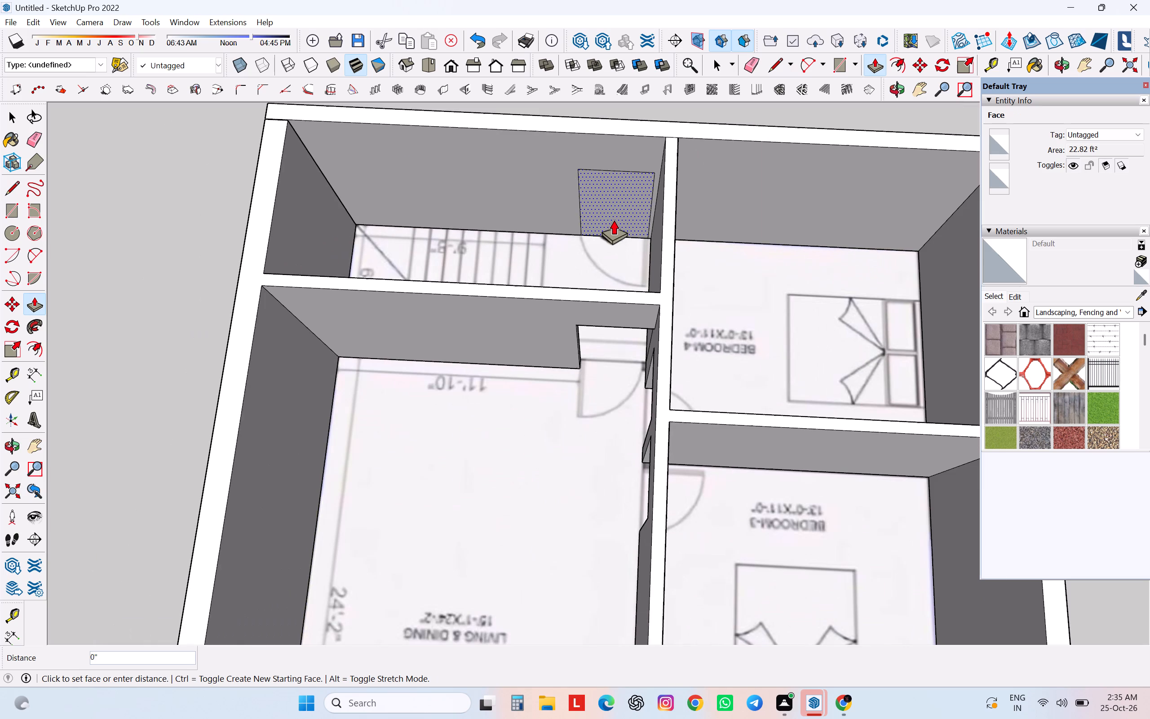
left_click(643, 122)
scroll(665, 226, "down", 6)
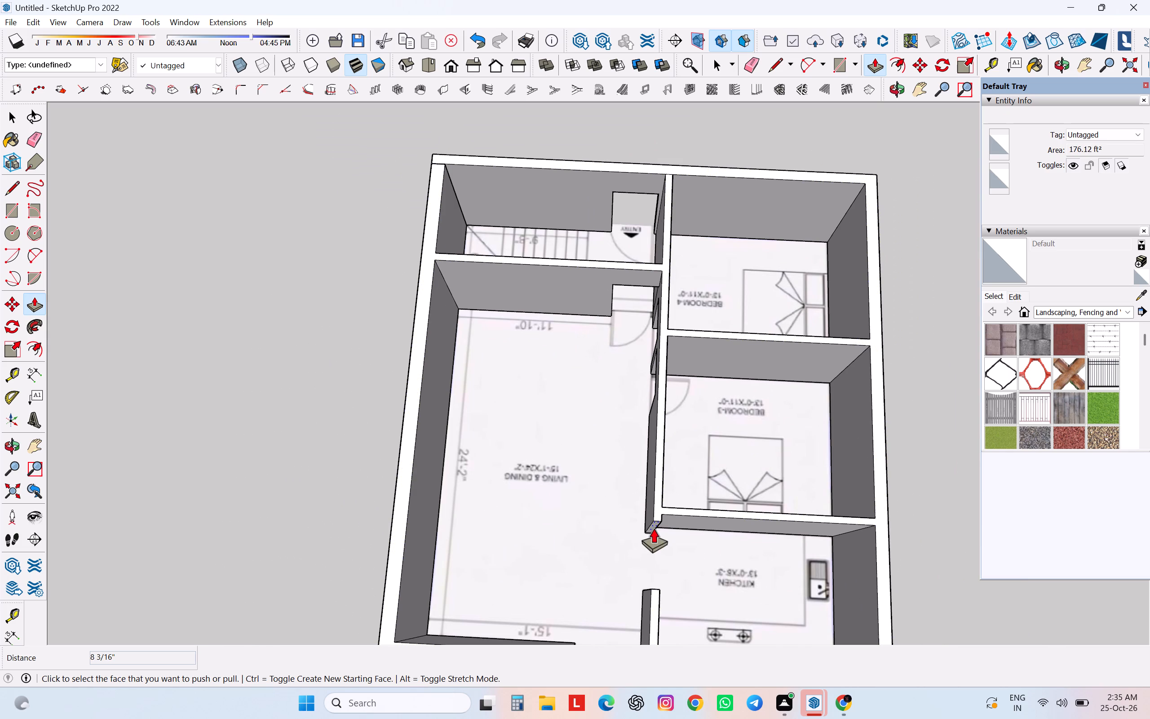
key("Escape")
key("Escape")
key("Escape")
key("Escape")
key("Escape")
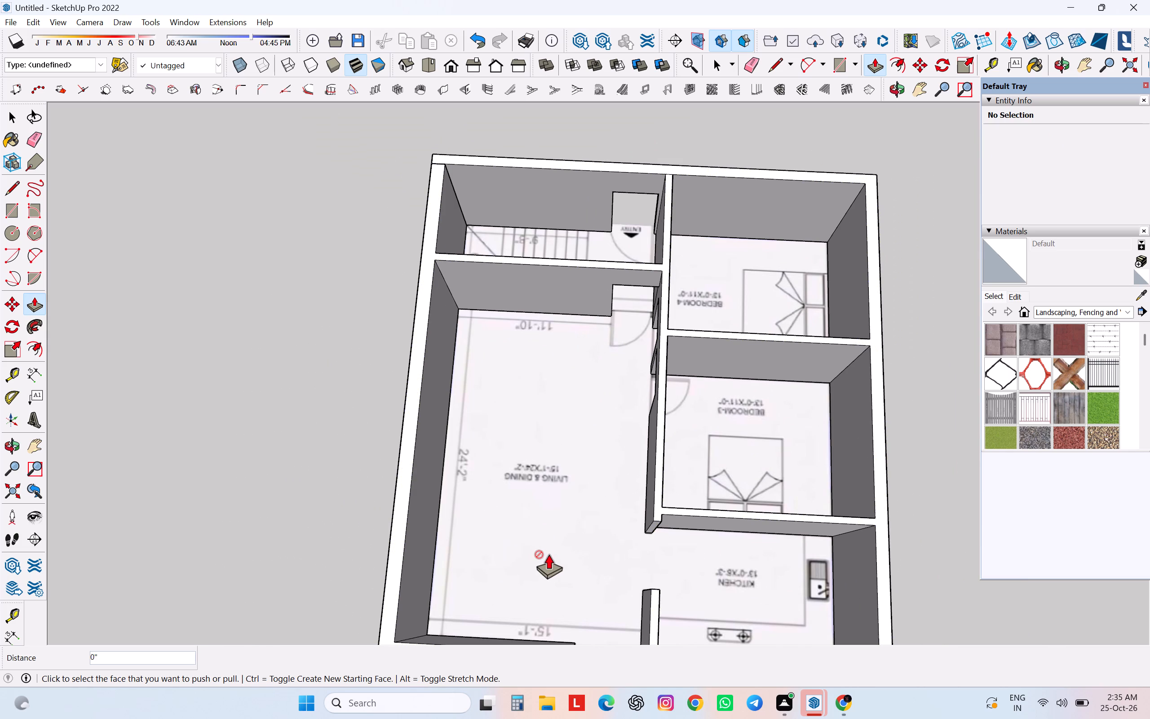
Examine the house's walls and door openings from several sides.
scroll(548, 554, "down", 8)
middle_click_drag(548, 554, 427, 391)
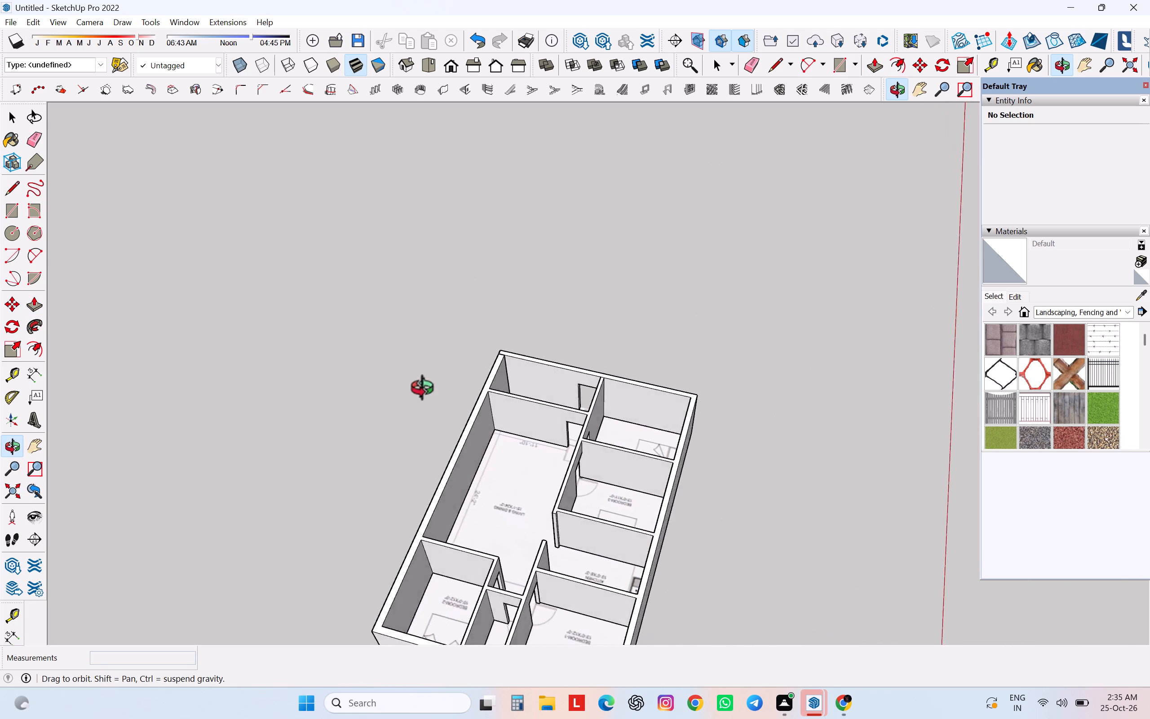
middle_click_drag(427, 391, 300, 377)
scroll(297, 377, "up", 1)
scroll(296, 377, "down", 10)
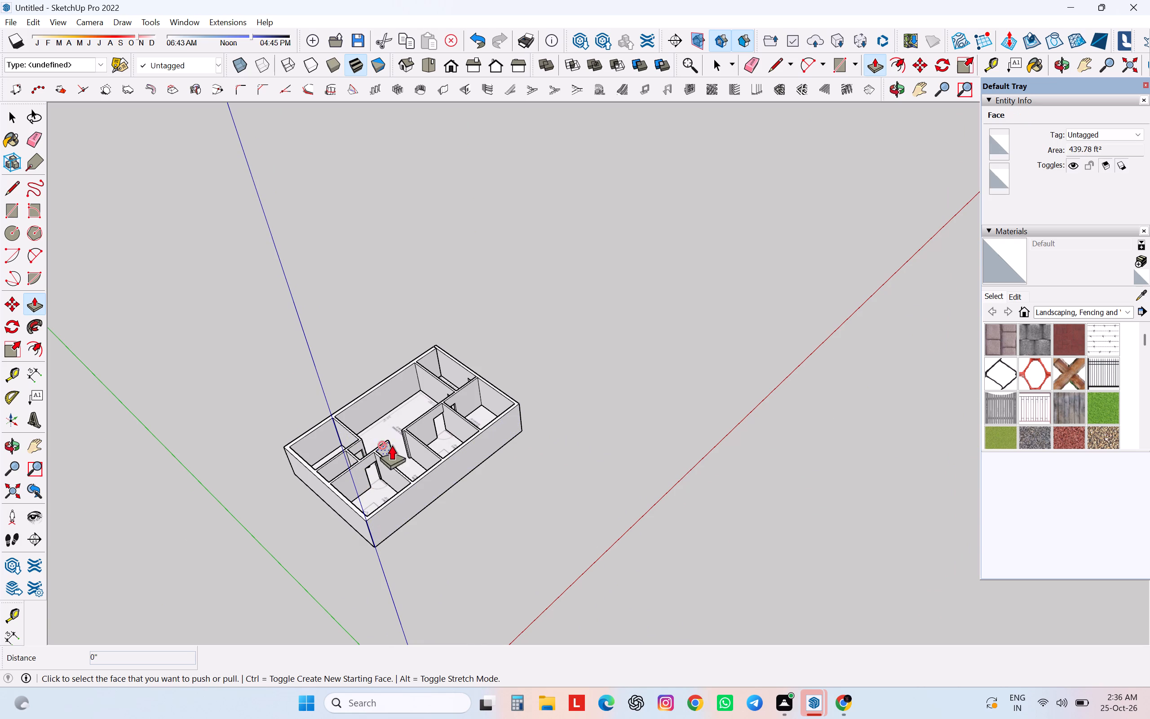
scroll(390, 412, "down", 1)
middle_click_drag(389, 412, 424, 570)
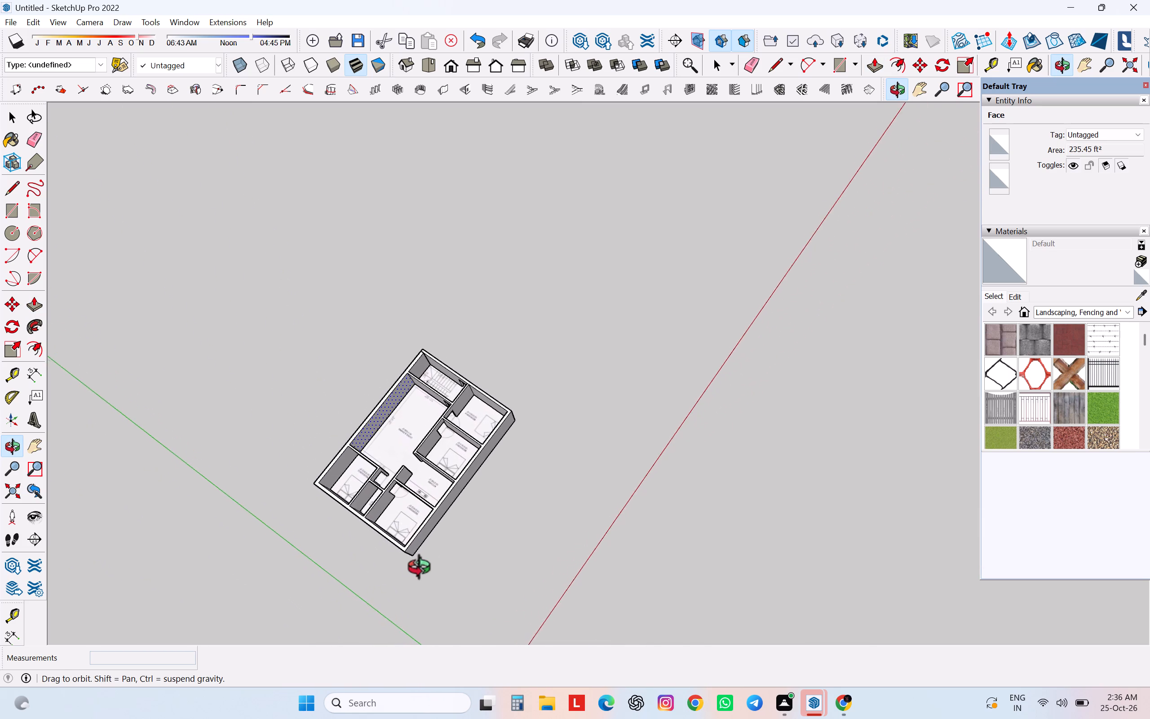
middle_click_drag(424, 570, 254, 292)
scroll(398, 382, "up", 3)
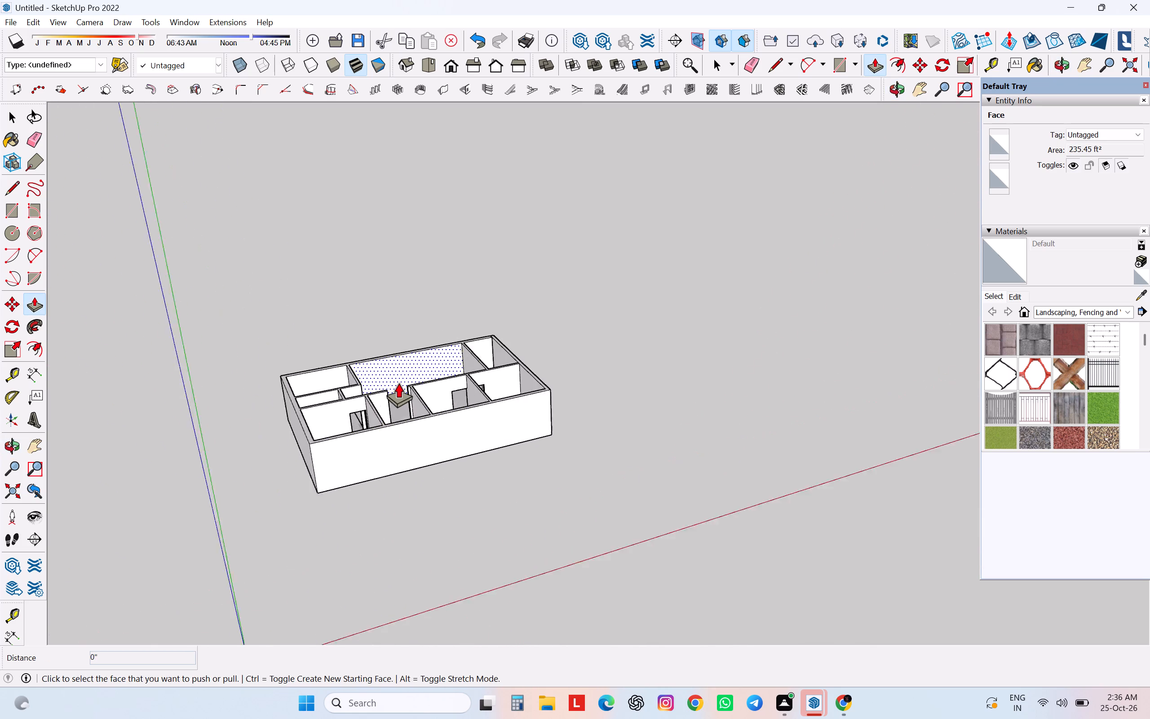
scroll(398, 382, "up", 6)
scroll(398, 383, "down", 4)
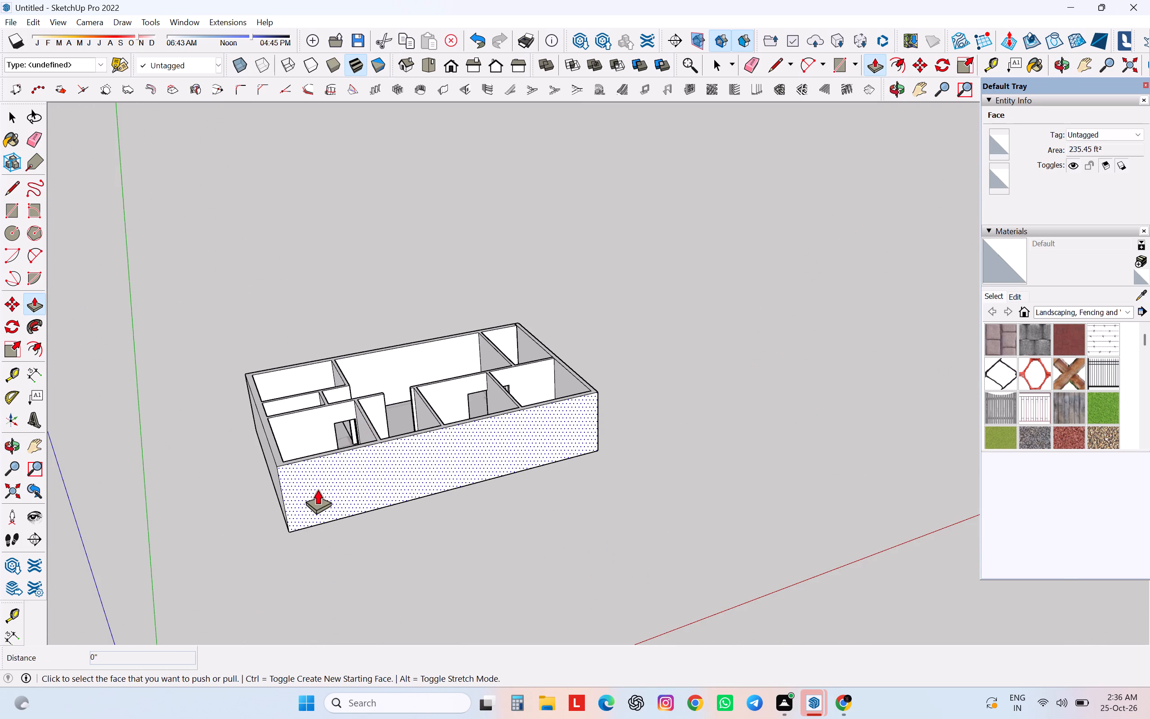
middle_click_drag(331, 481, 353, 571)
scroll(349, 524, "down", 10)
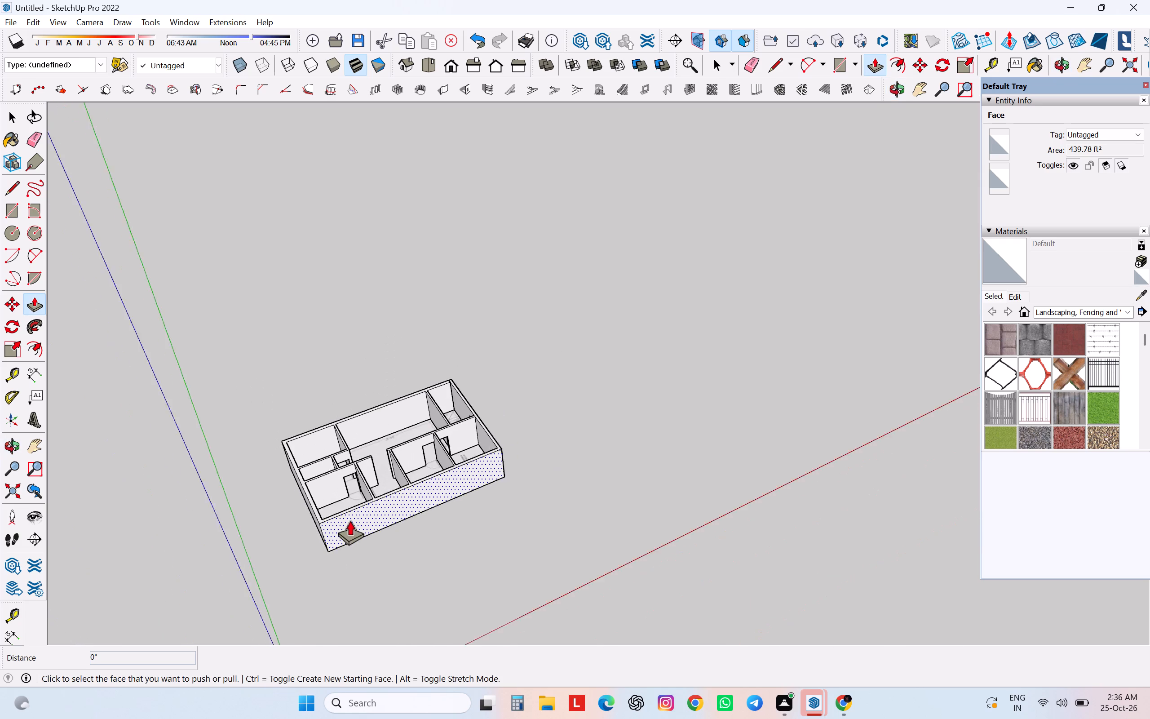
Raise the floor plan image 9' 10" from the house's bottom corner by Bedroom-1 to the wall-top corner directly above.
middle_click_drag(350, 516, 386, 707)
scroll(390, 586, "up", 15)
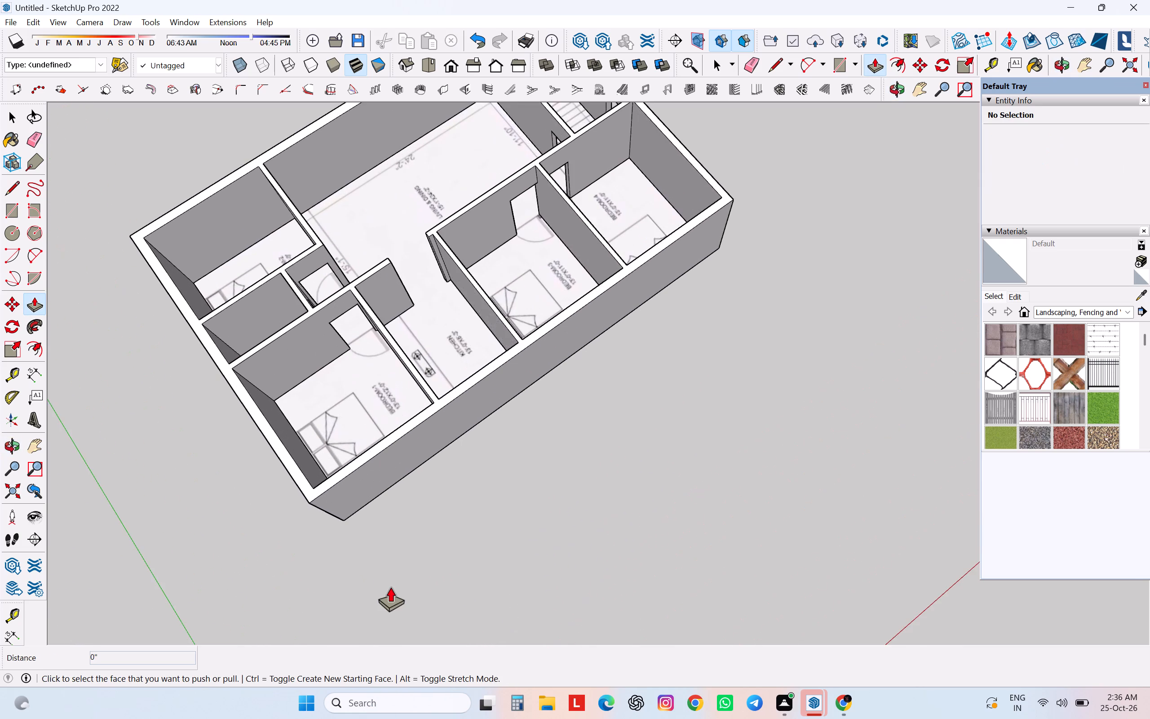
scroll(389, 582, "up", 4)
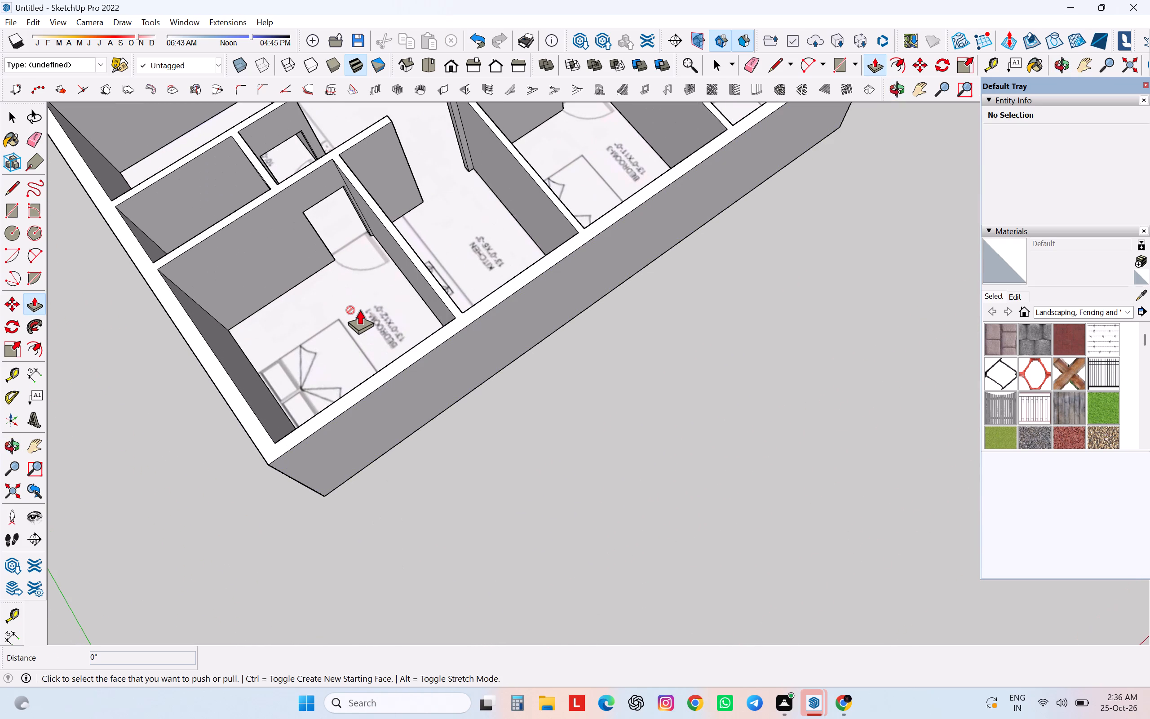
key("space")
left_click(360, 309)
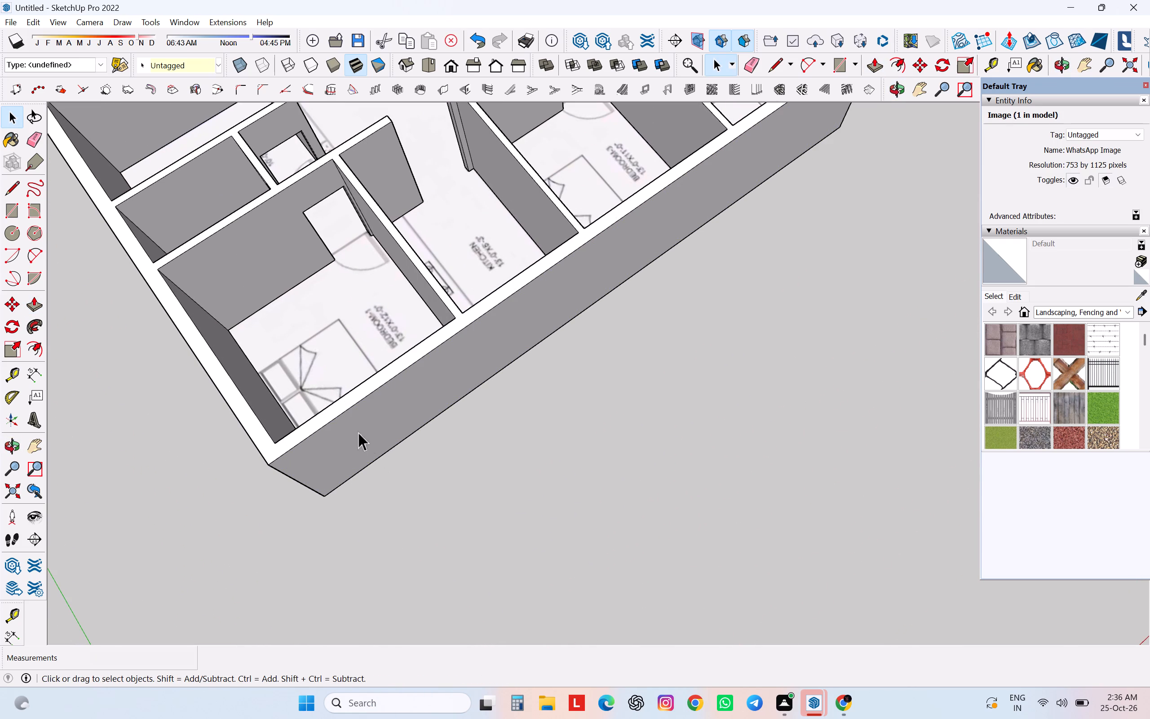
left_click(359, 331)
middle_click_drag(359, 331, 298, 103)
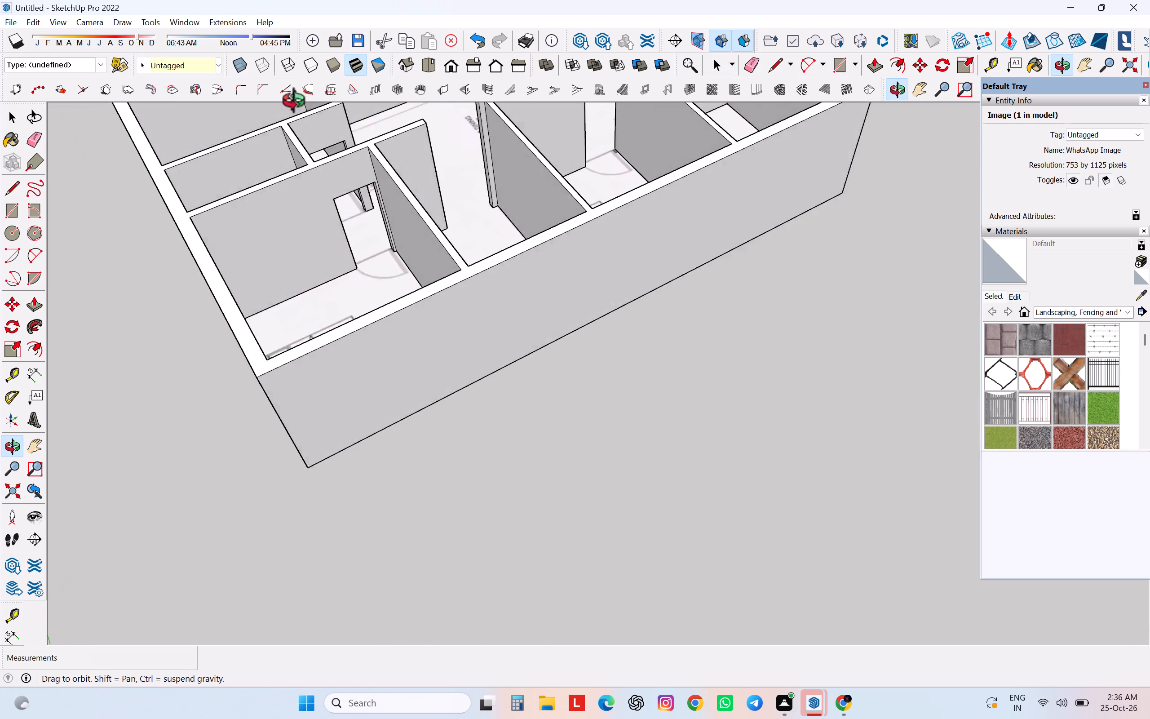
middle_click_drag(298, 103, 379, 147)
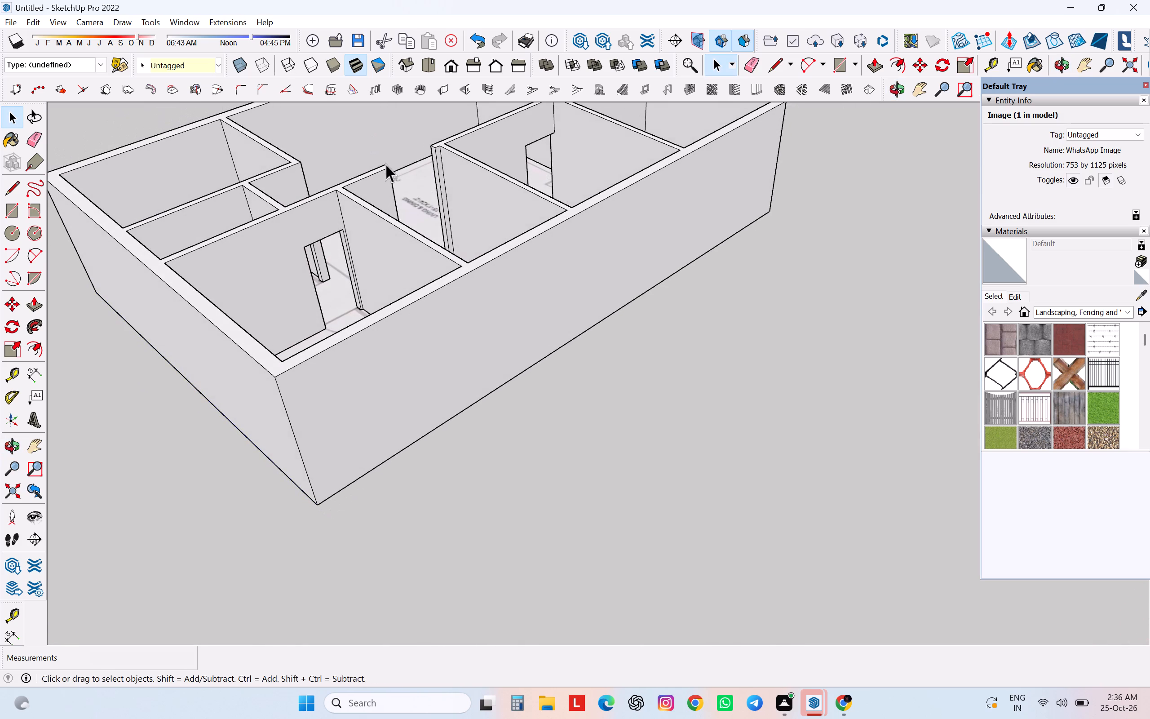
key("m")
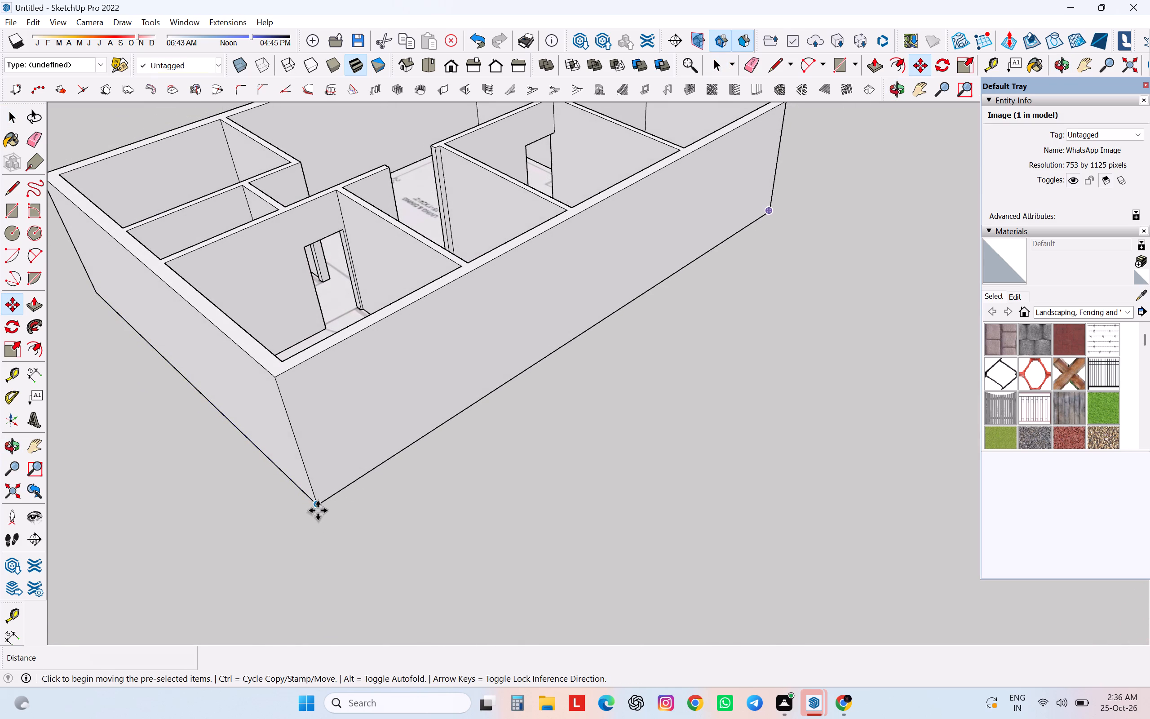
left_click(318, 510)
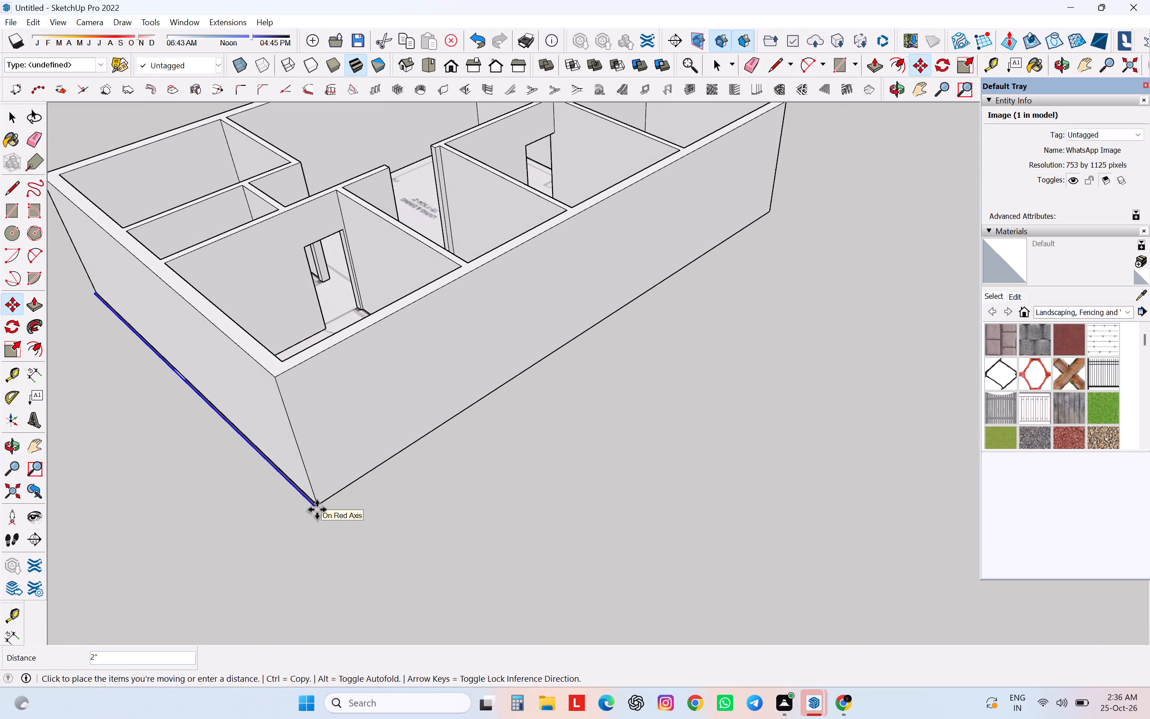
left_click(270, 369)
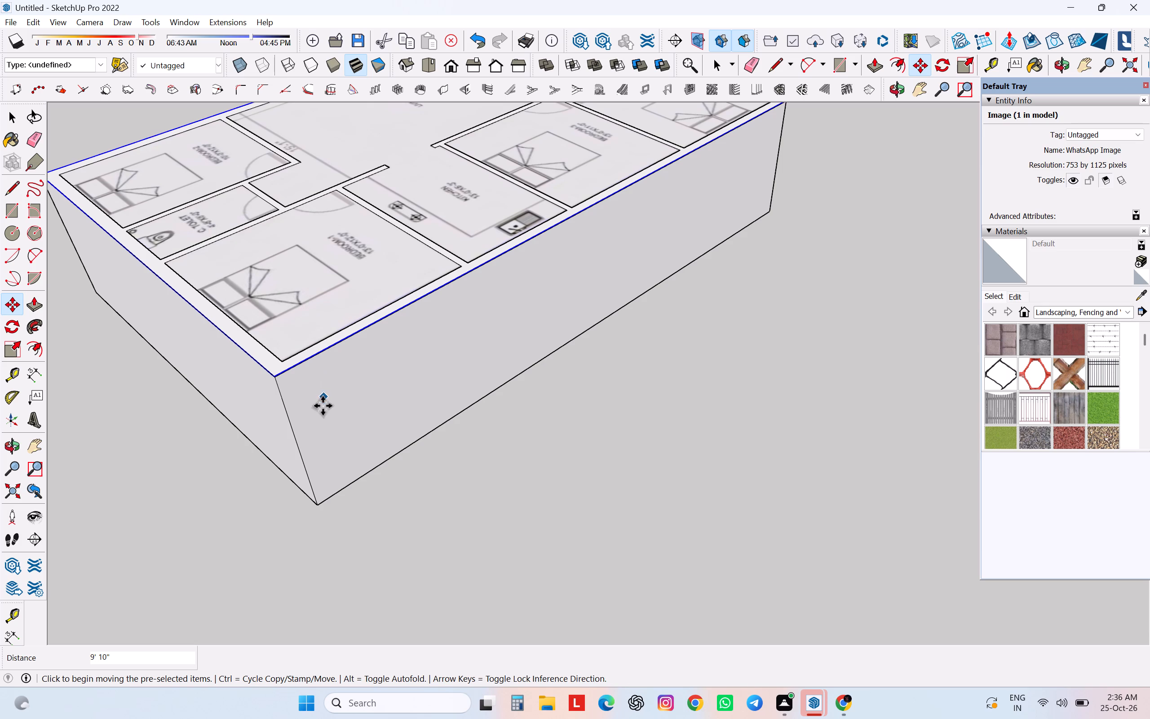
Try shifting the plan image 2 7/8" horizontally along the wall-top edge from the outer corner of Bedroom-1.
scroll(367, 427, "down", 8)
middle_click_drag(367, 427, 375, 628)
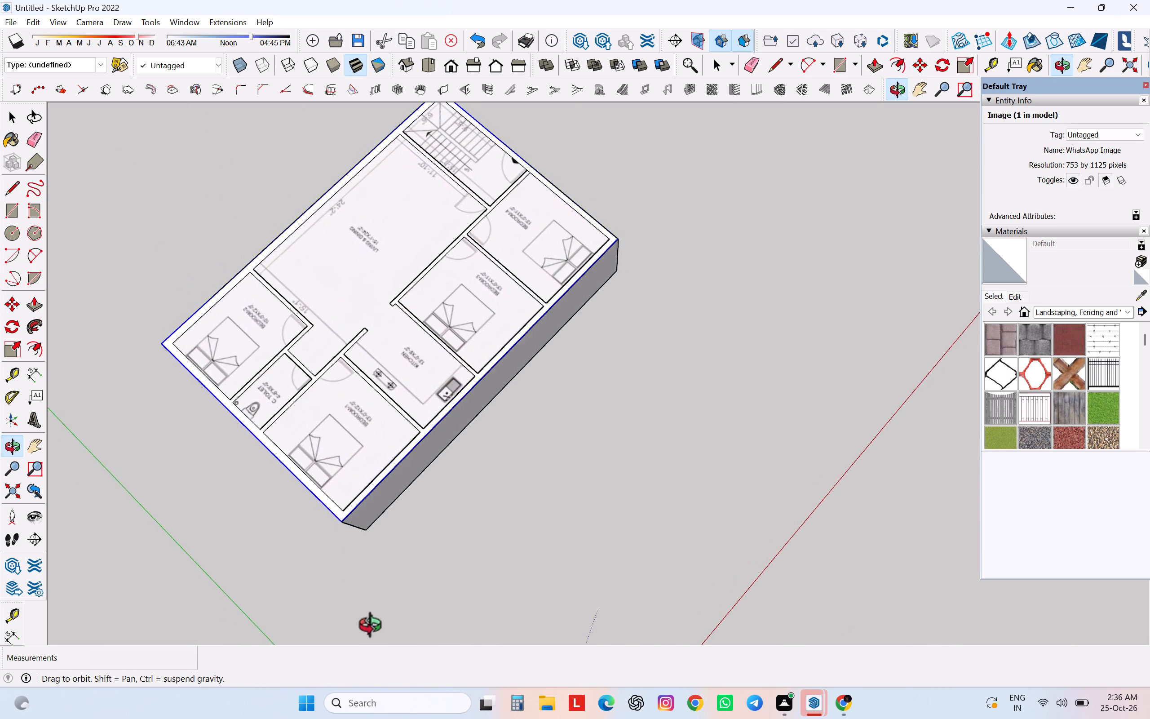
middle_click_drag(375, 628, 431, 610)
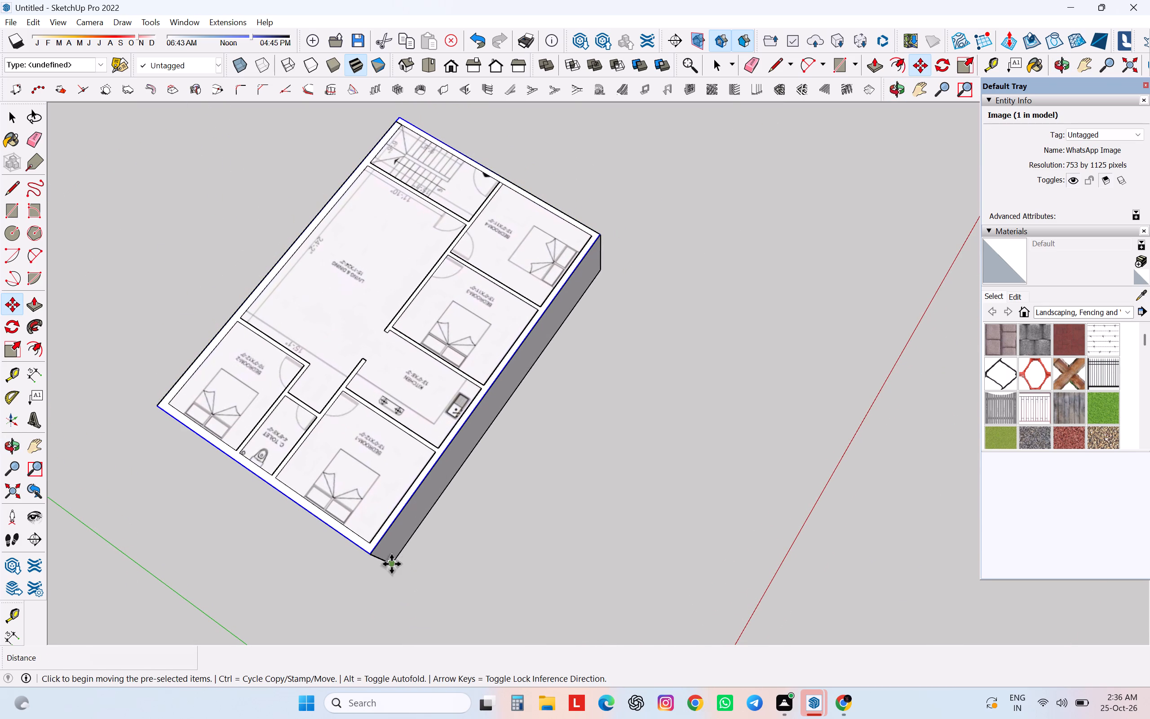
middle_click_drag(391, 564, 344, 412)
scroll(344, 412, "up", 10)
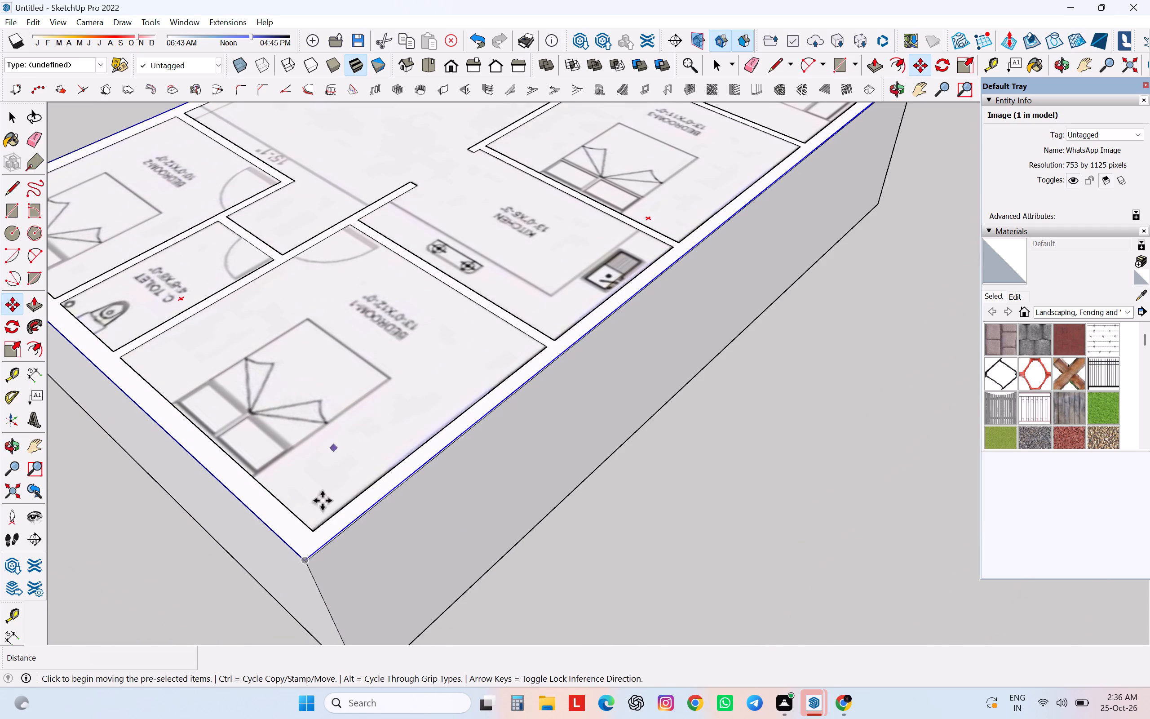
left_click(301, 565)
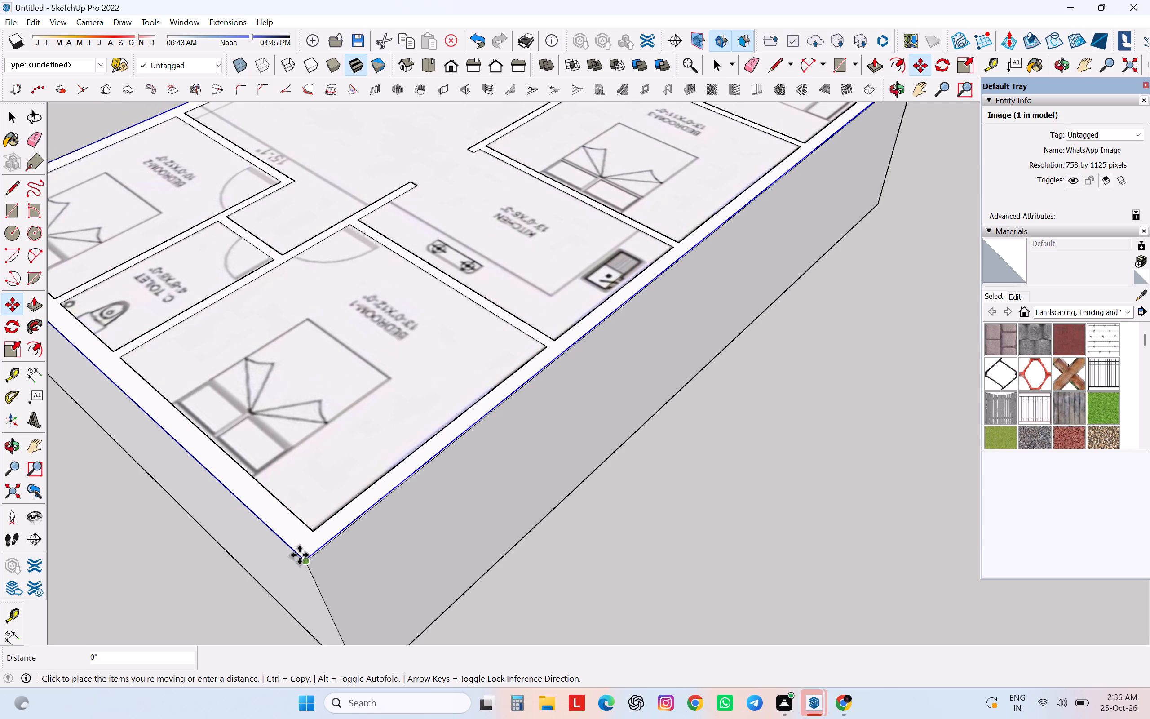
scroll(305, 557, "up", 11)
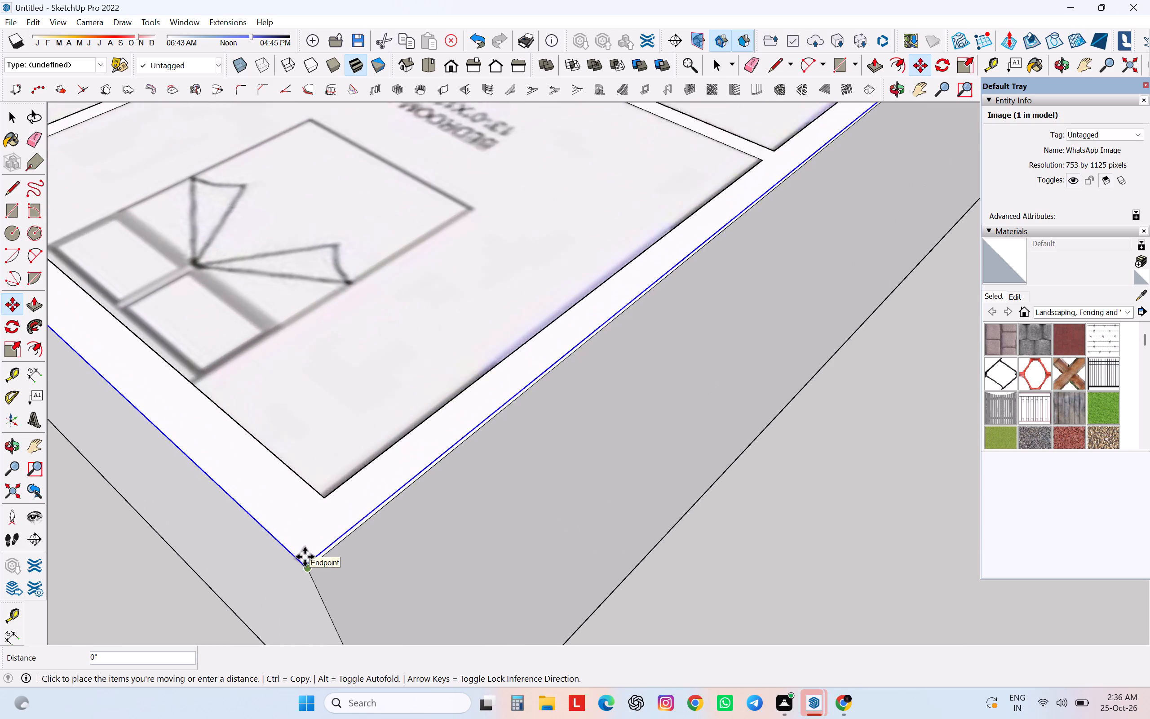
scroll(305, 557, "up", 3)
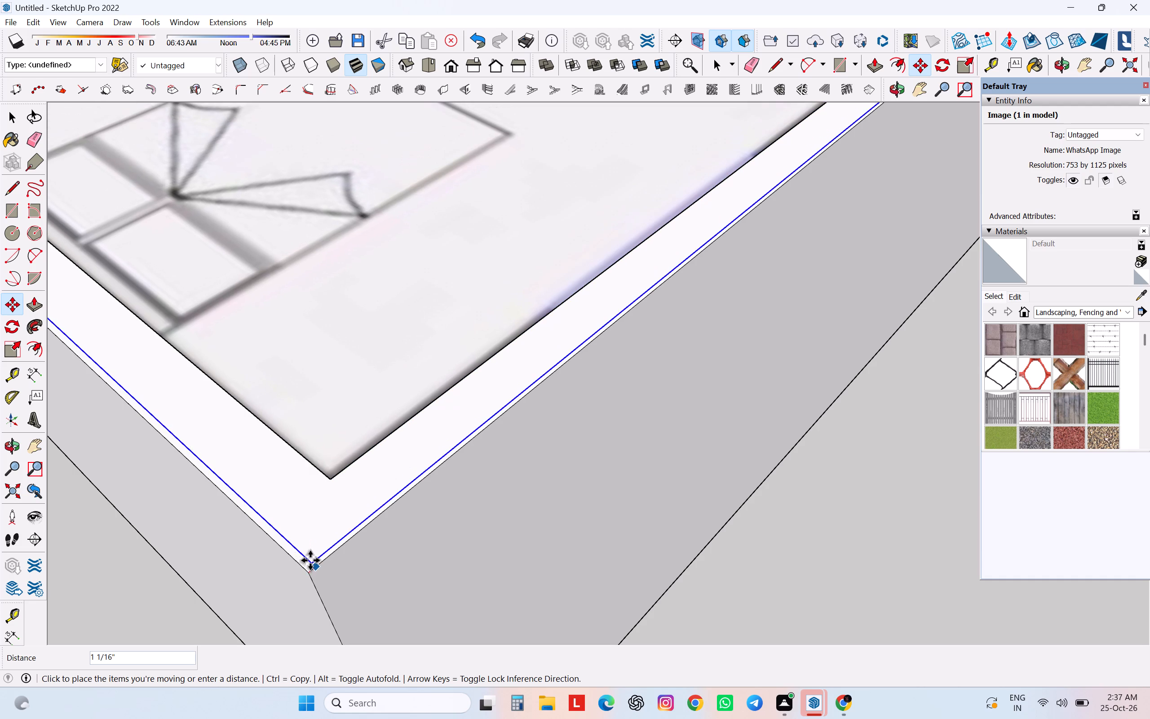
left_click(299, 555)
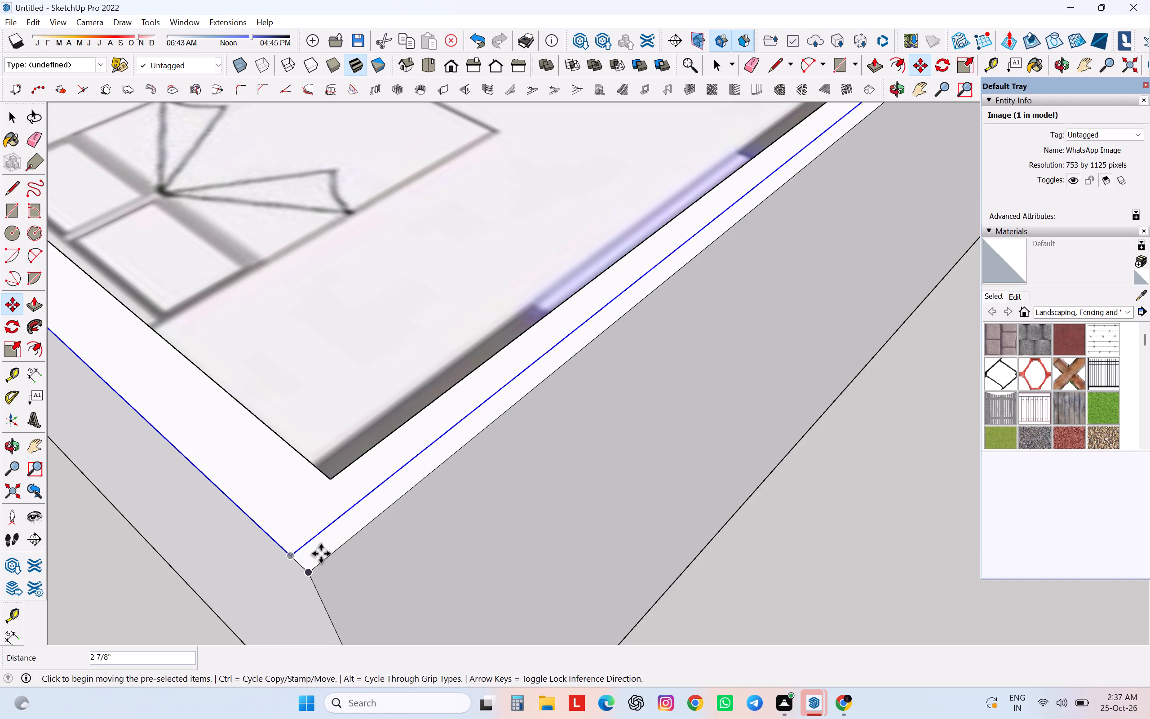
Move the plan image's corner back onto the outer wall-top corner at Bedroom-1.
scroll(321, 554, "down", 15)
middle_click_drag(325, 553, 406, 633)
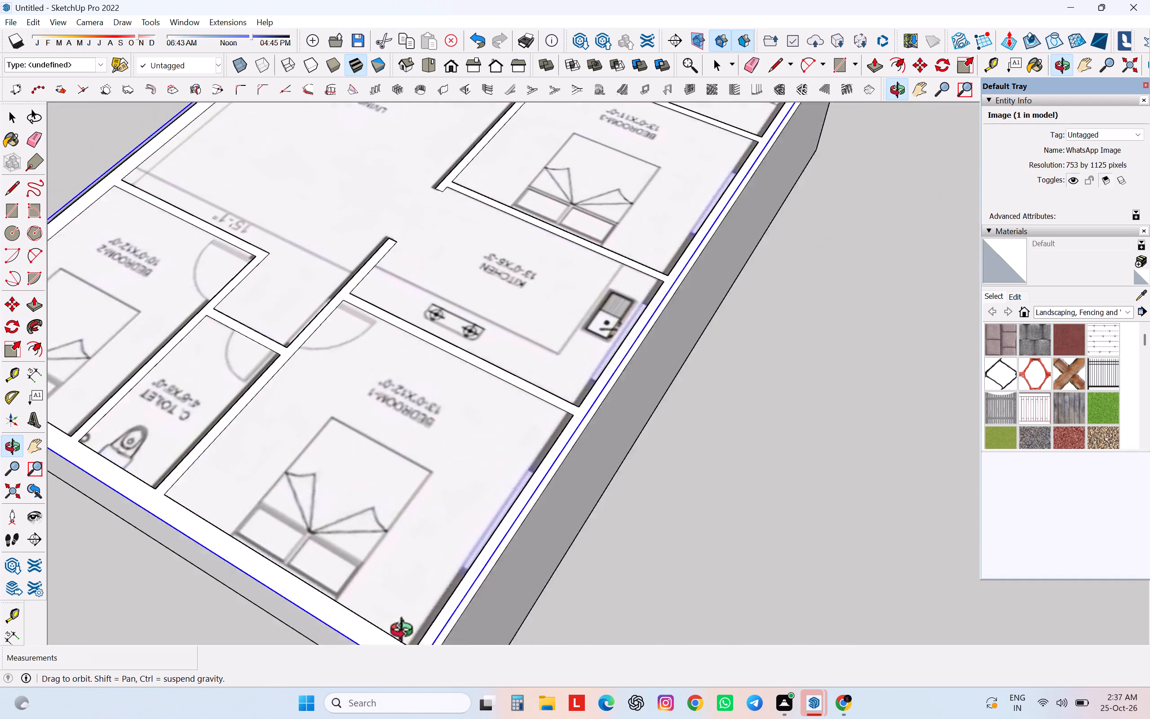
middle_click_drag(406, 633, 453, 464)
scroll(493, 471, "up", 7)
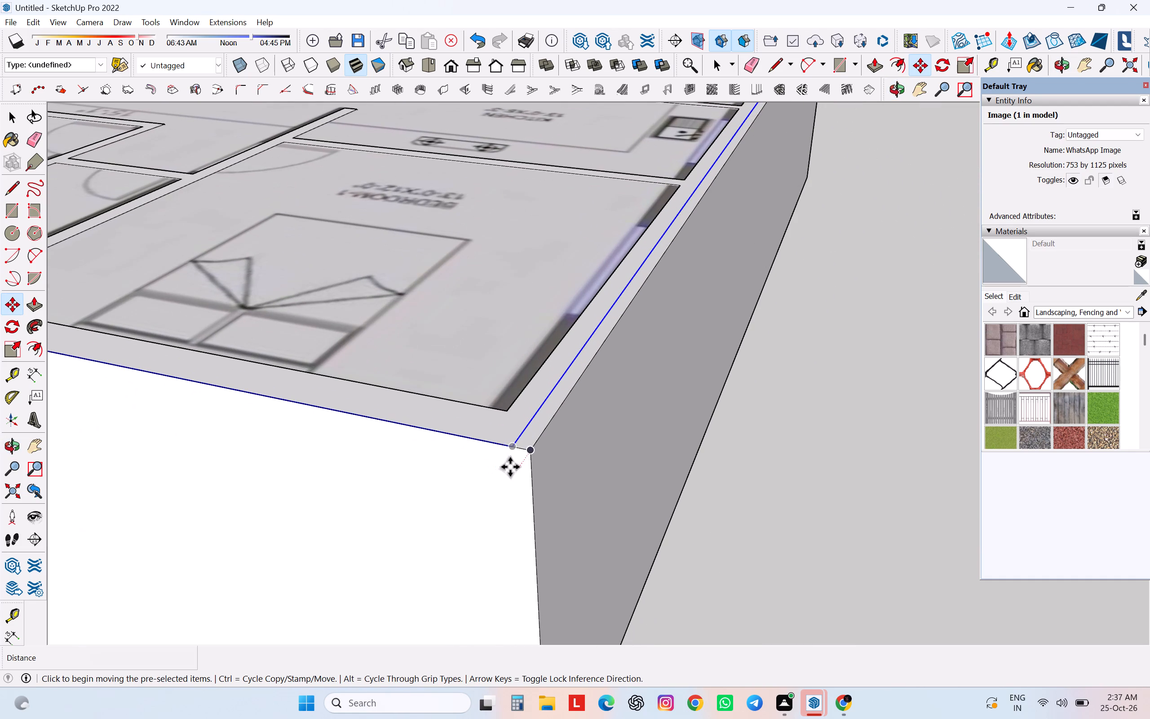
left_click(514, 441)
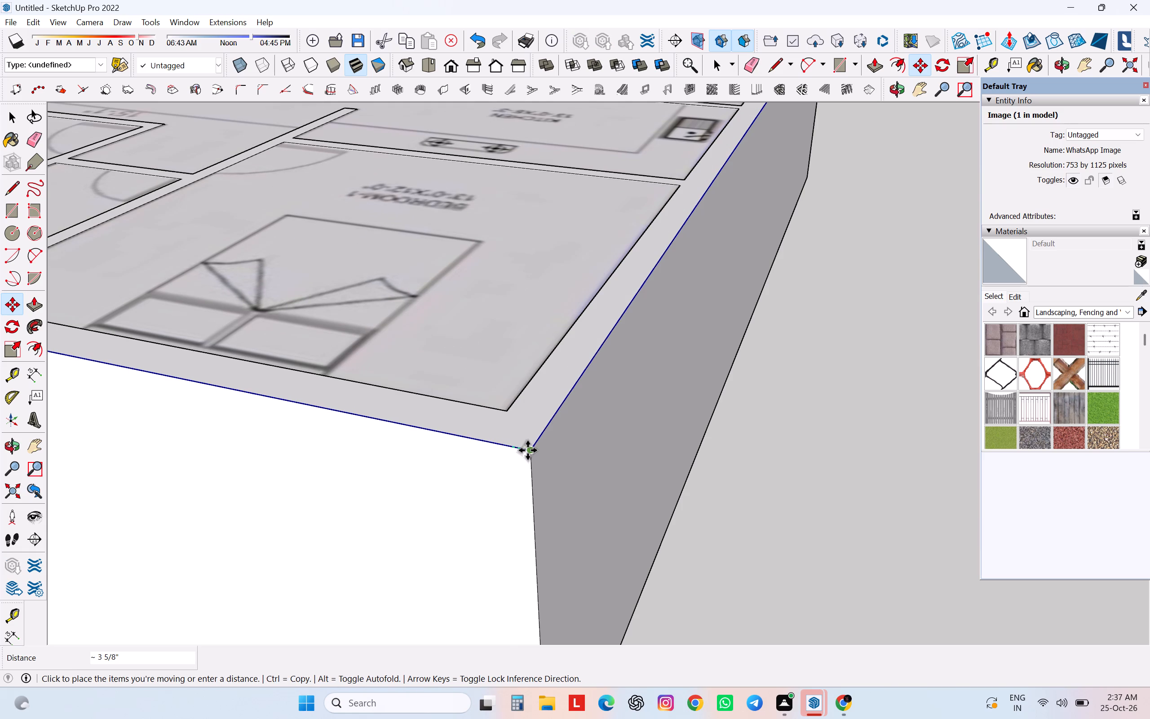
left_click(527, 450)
Raise the plan image vertically about 6 7/16" above the wall tops.
left_click(530, 450)
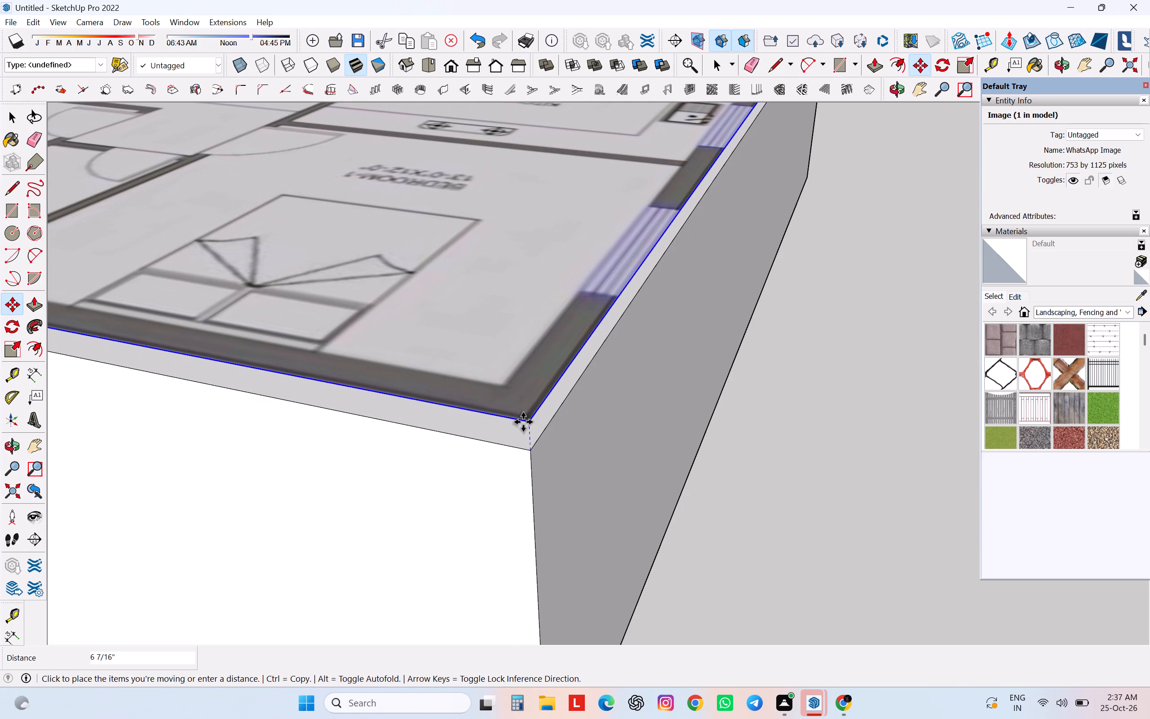
left_click(523, 423)
Draw a line about 9 7/16" long across the outer wall's top at the corner-side end of Bedroom-1's window.
scroll(576, 472, "down", 12)
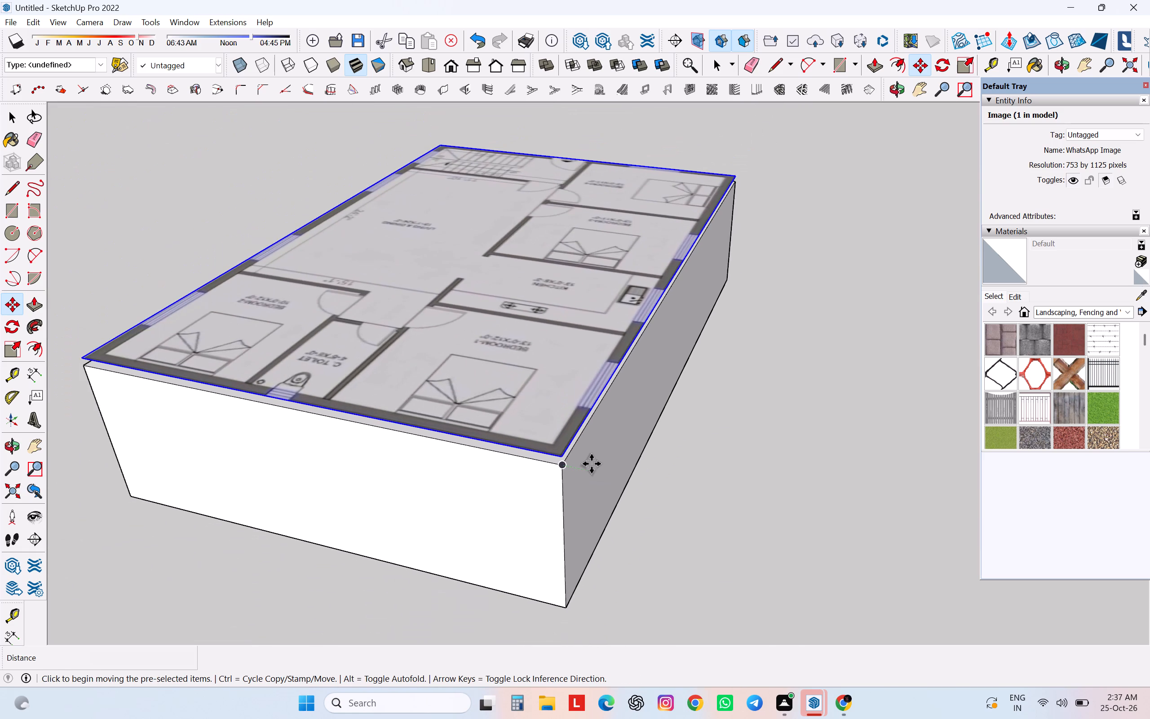
scroll(591, 464, "down", 5)
middle_click_drag(591, 464, 219, 635)
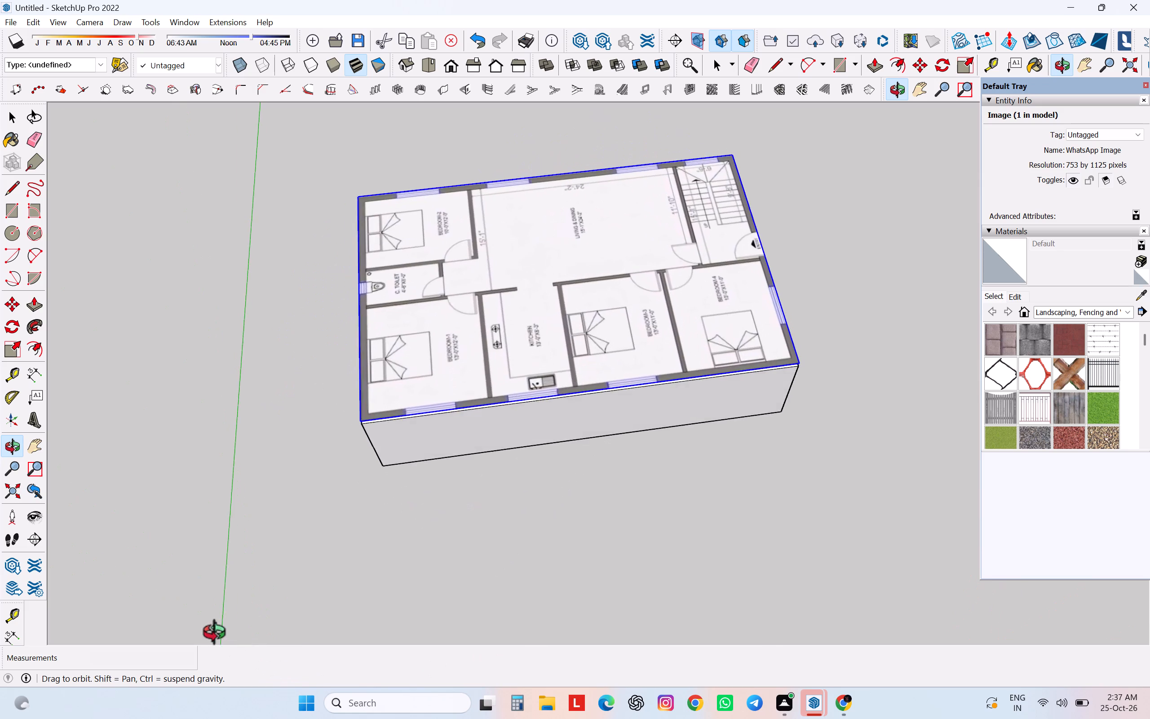
middle_click_drag(219, 635, 215, 609)
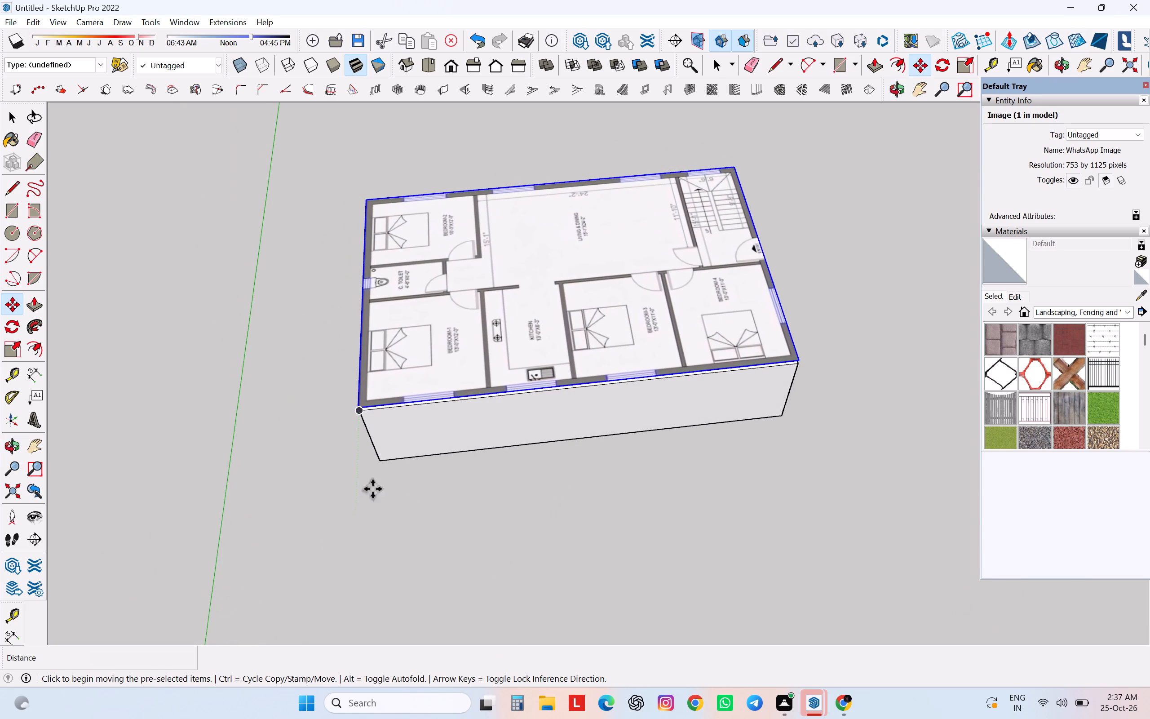
scroll(434, 436, "up", 10)
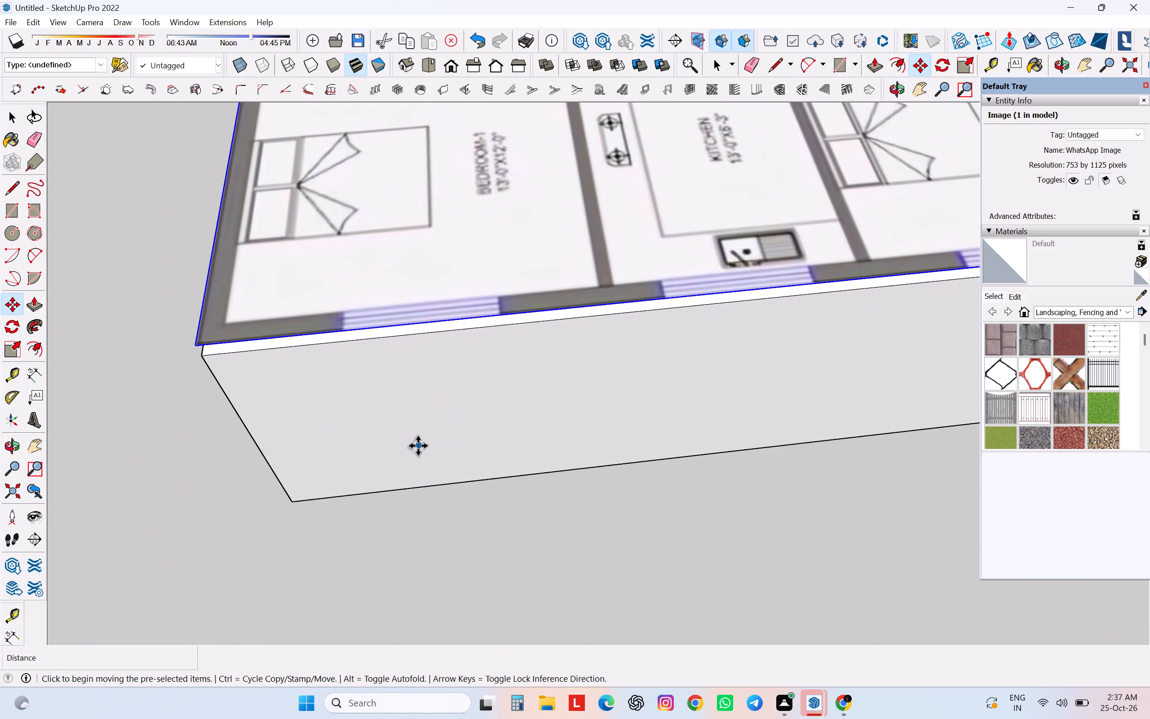
key("l")
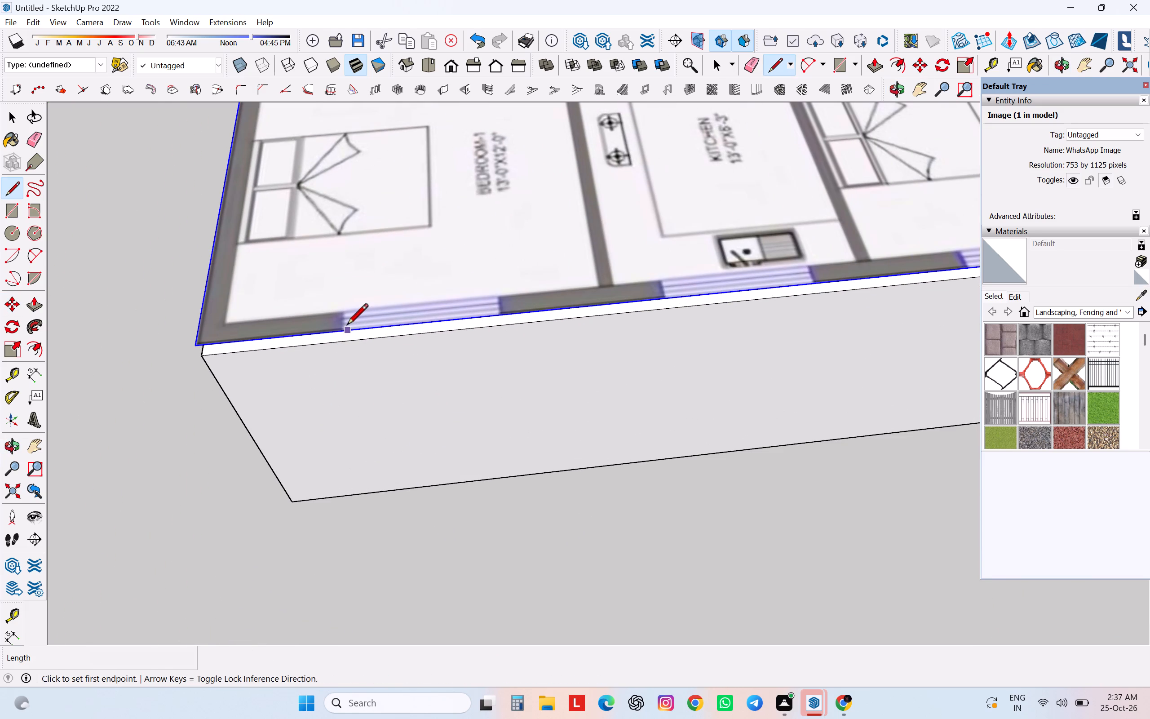
left_click(345, 344)
middle_click_drag(347, 322, 345, 310)
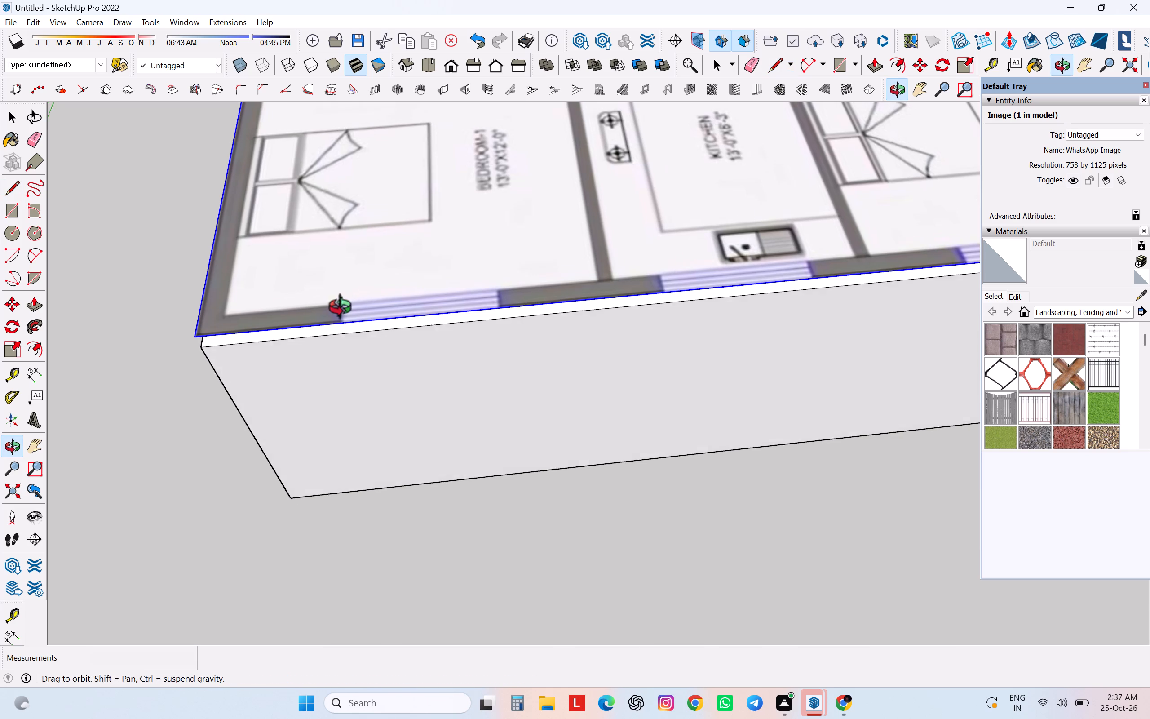
middle_click_drag(345, 310, 504, 190)
scroll(345, 291, "up", 1)
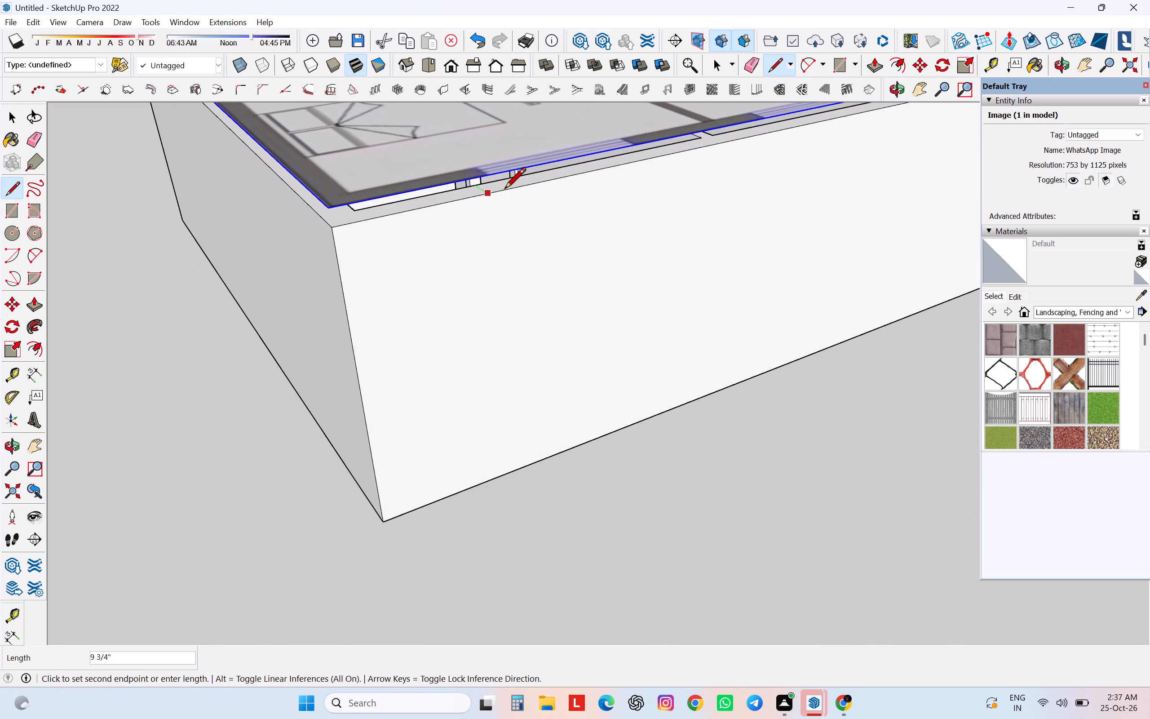
left_click(475, 186)
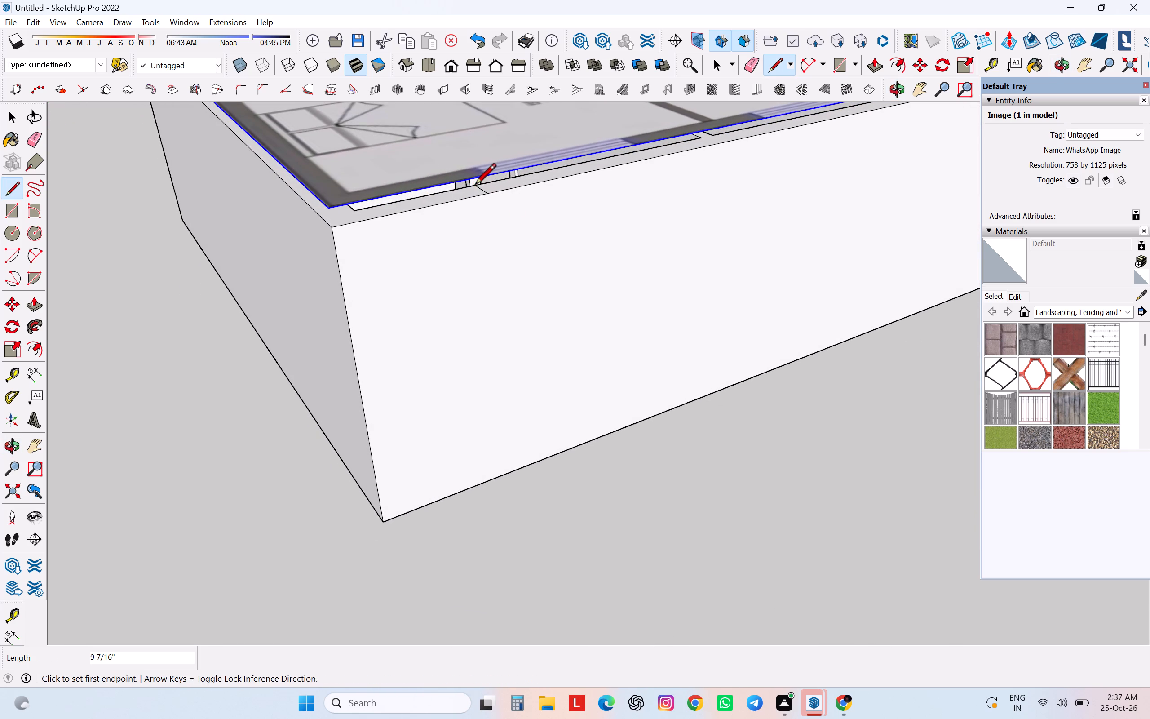
Draw a second line about 9 7/16" long across the wall top at the kitchen-side end of Bedroom-1's window.
middle_click_drag(512, 236, 461, 281)
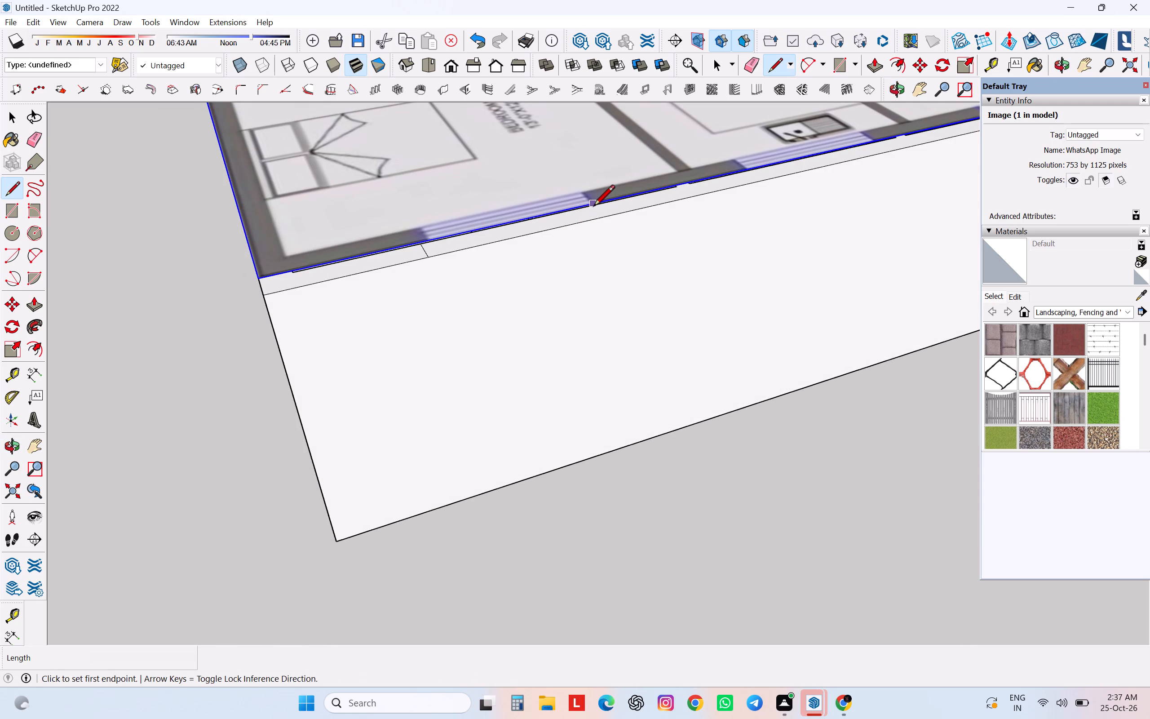
left_click(593, 221)
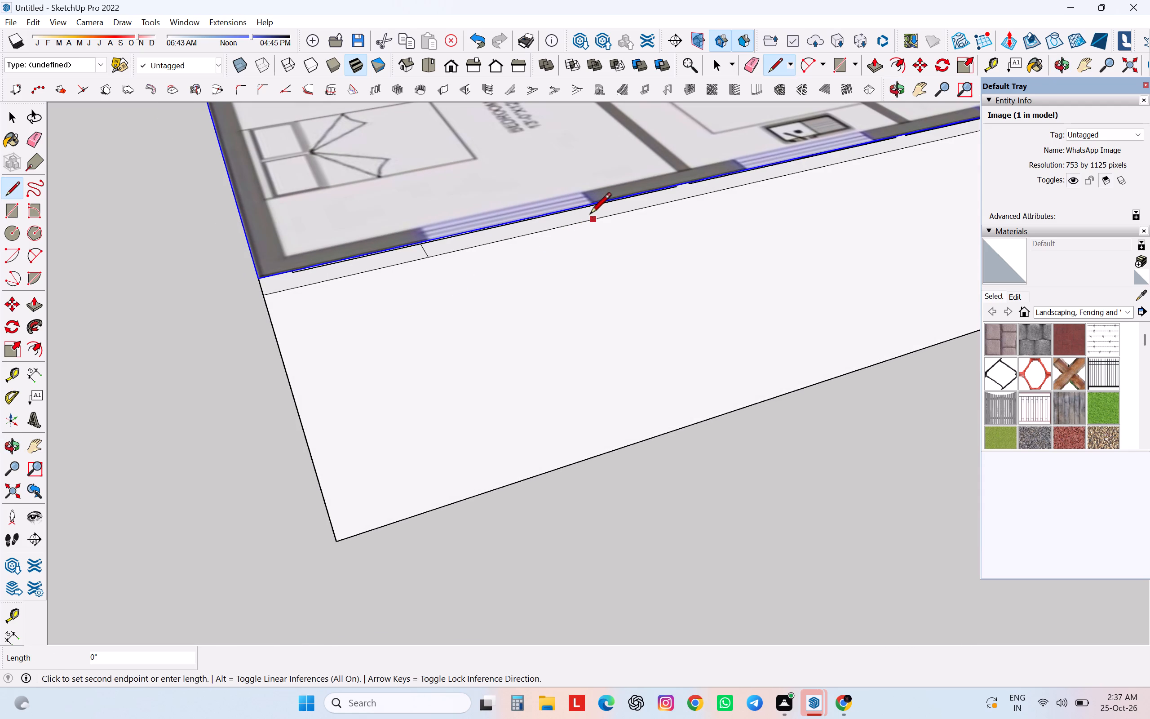
middle_click_drag(586, 214, 569, 187)
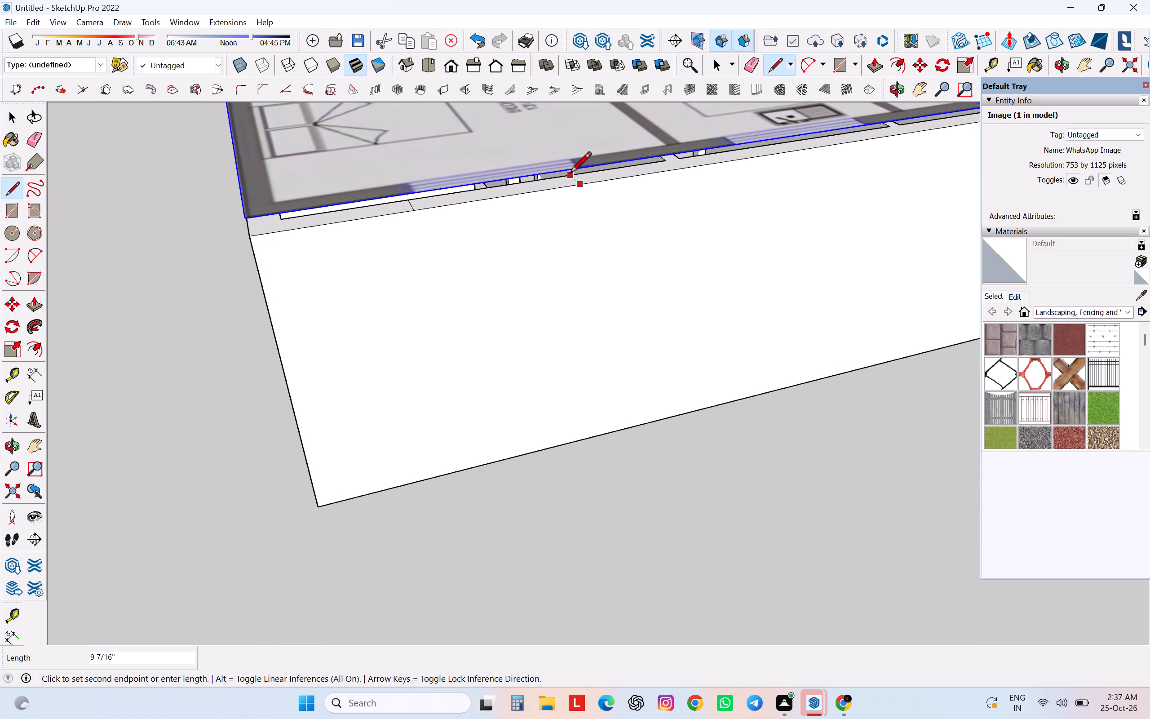
left_click(570, 174)
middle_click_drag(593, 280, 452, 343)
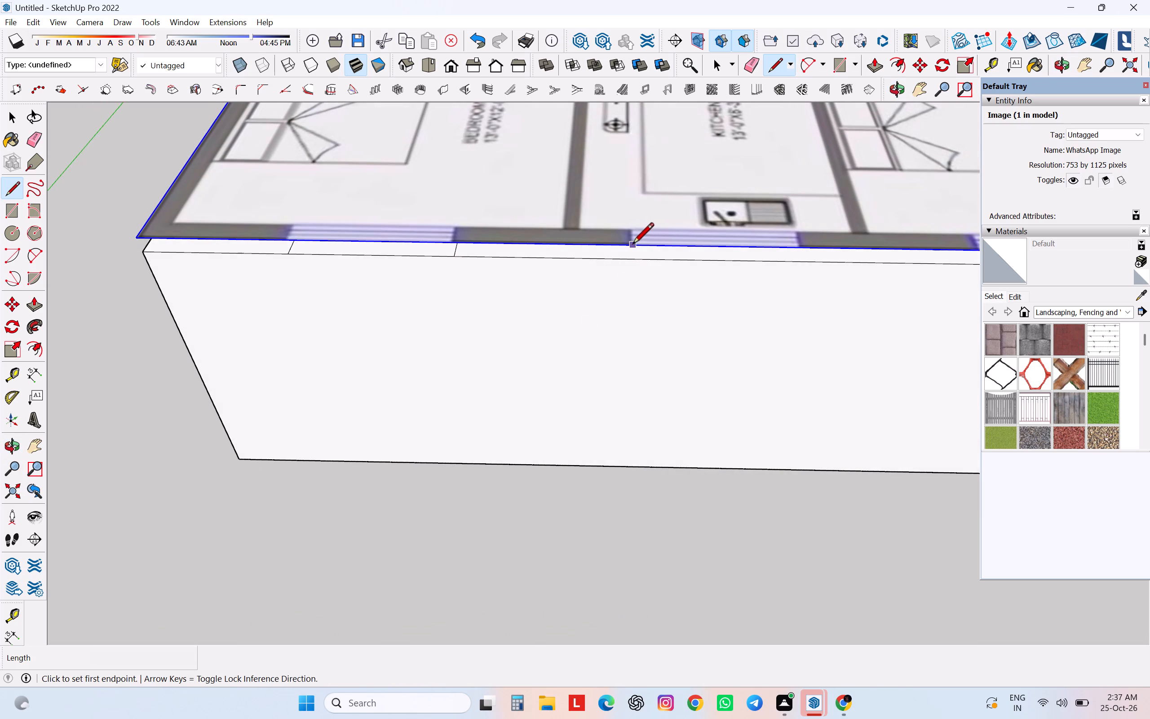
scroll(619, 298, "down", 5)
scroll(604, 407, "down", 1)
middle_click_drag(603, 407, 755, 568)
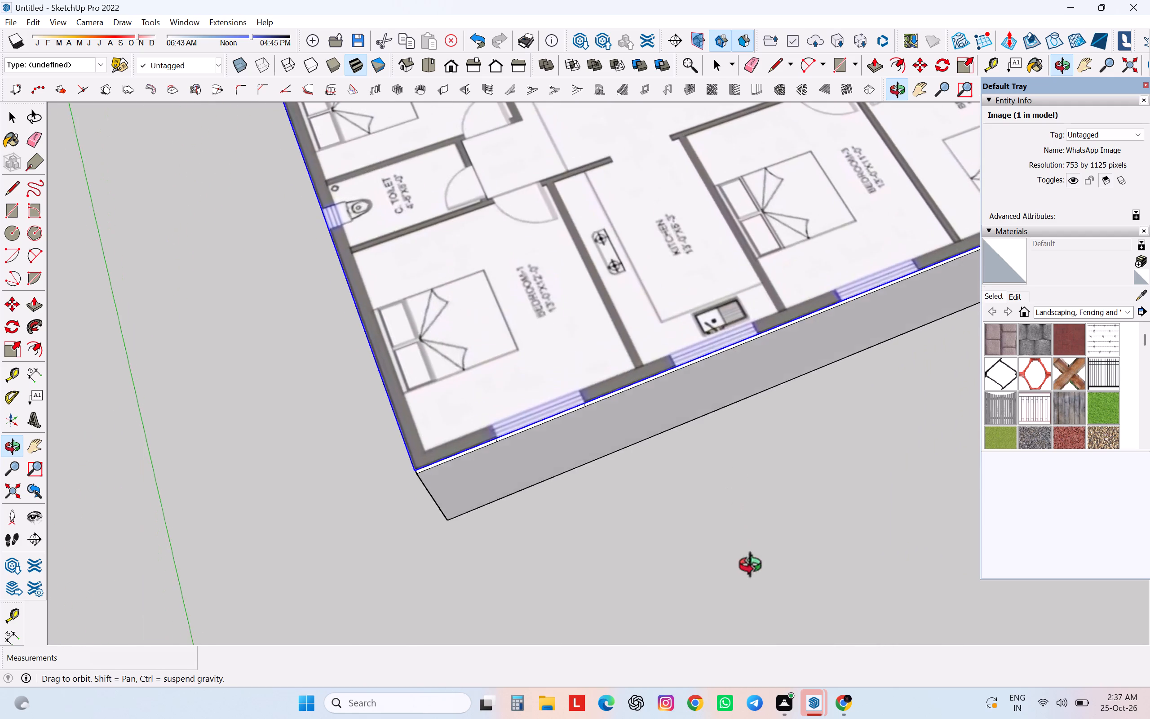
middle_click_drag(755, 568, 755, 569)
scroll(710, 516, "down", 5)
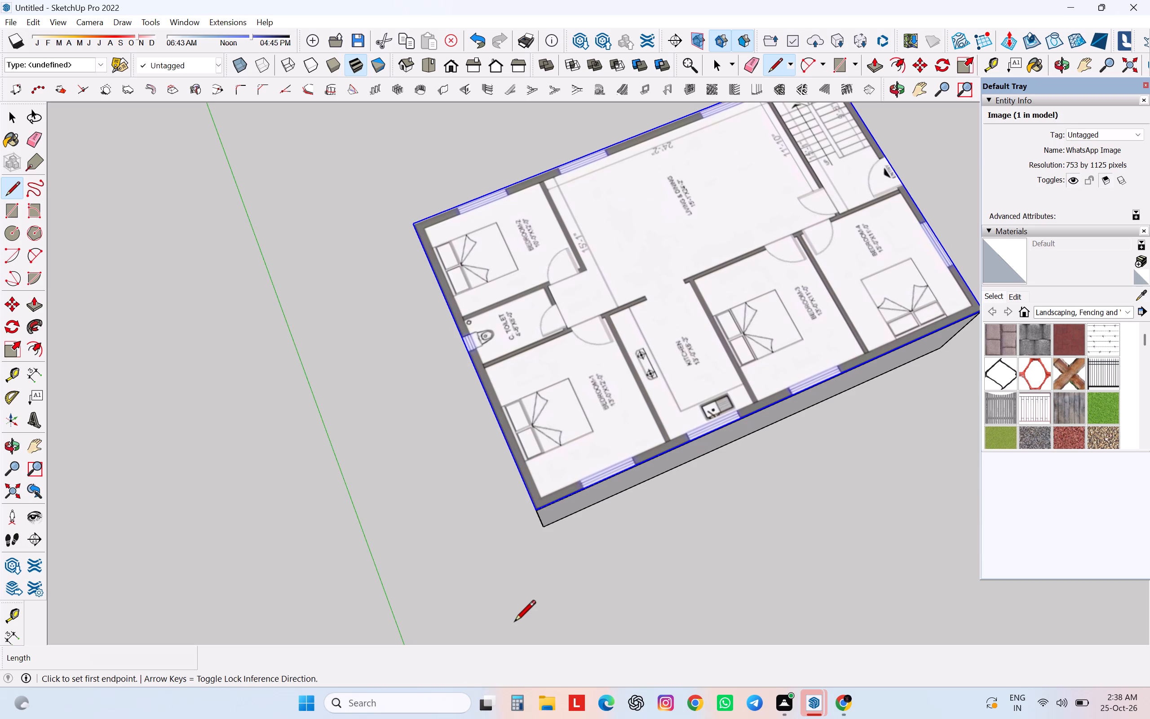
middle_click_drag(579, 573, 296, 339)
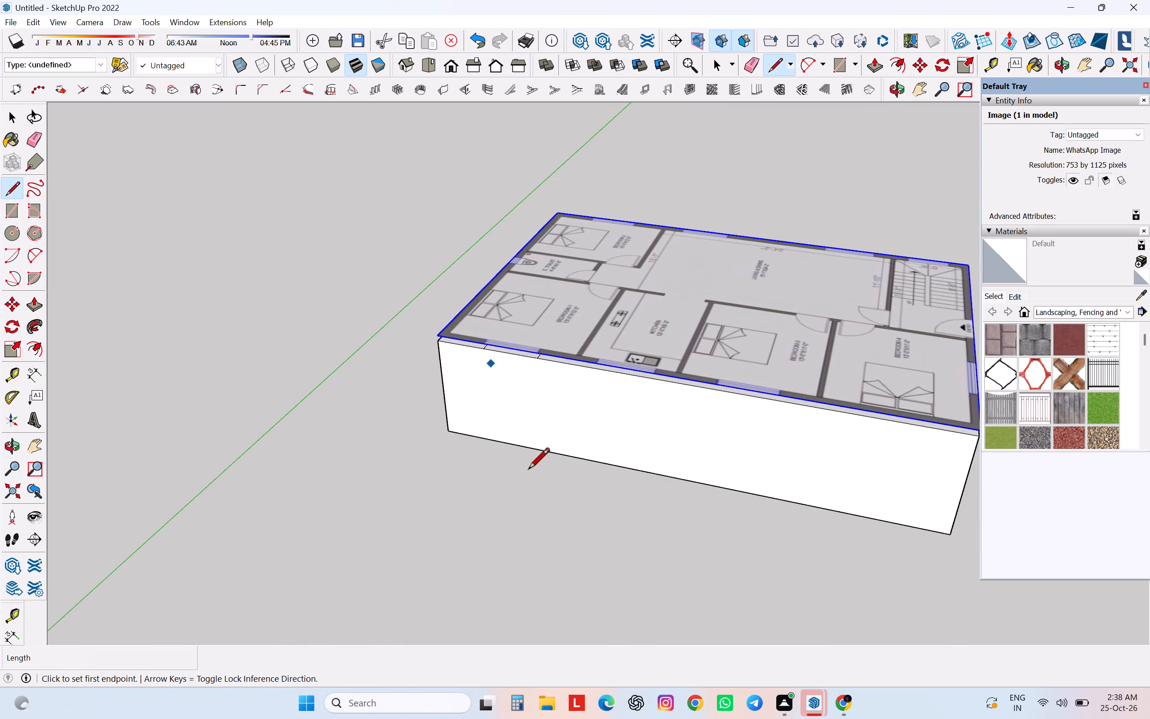
Examine the raised plan's window positions along the Bedroom-1 and kitchen outer wall against the lines drawn on the wall top.
middle_click_drag(548, 525, 656, 619)
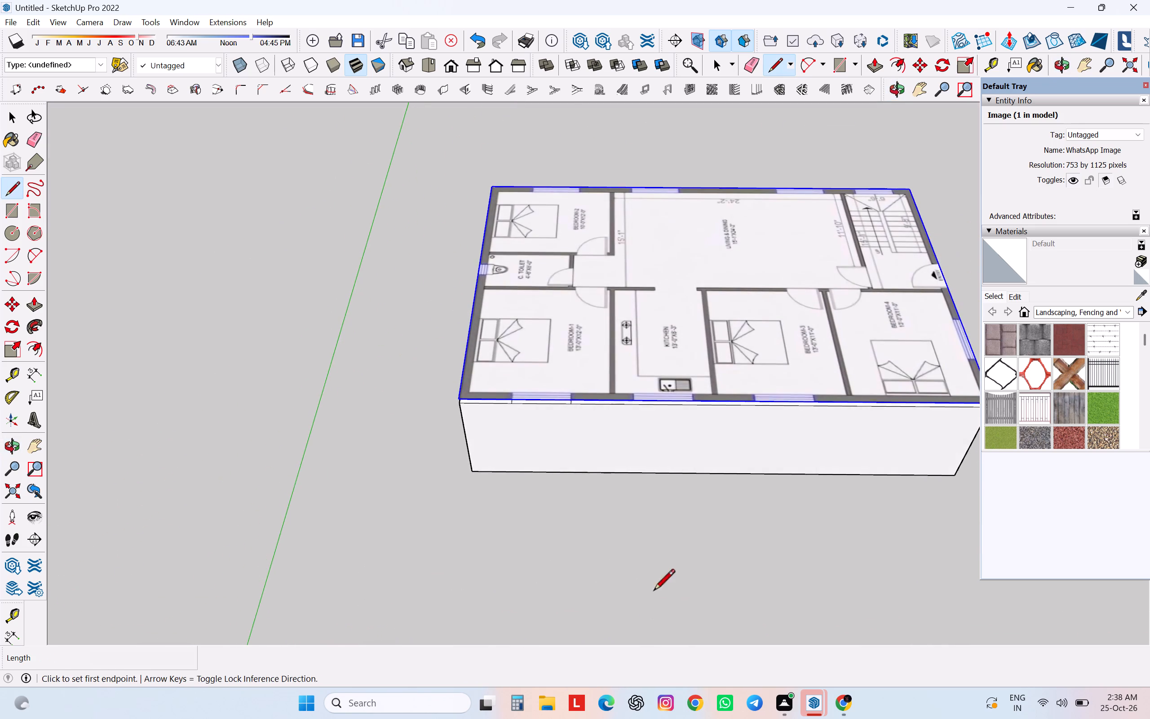
scroll(624, 477, "down", 3)
scroll(645, 433, "up", 11)
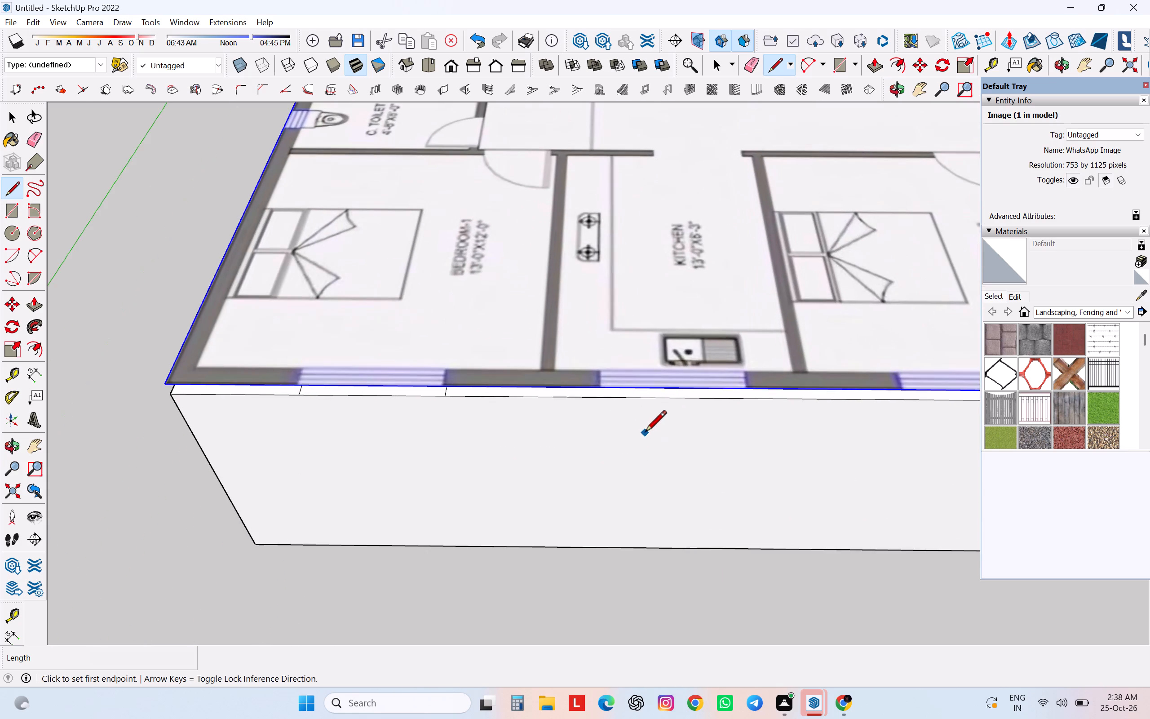
scroll(645, 433, "up", 2)
middle_click_drag(609, 440, 686, 449)
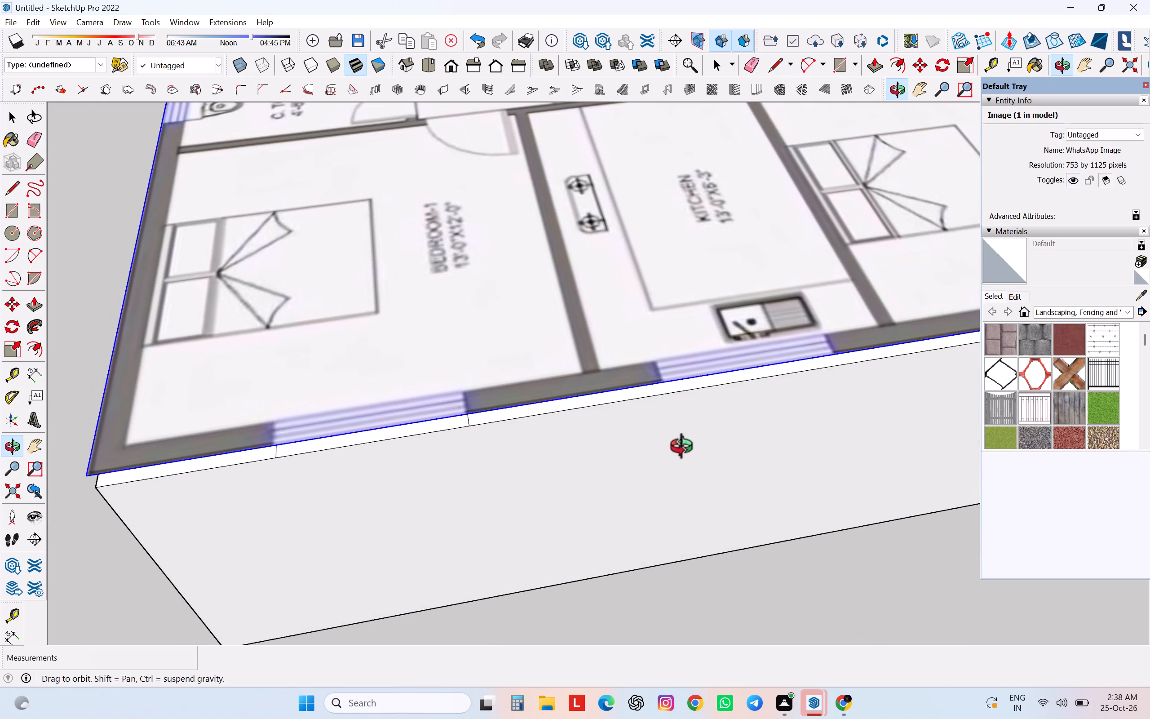
middle_click_drag(686, 449, 705, 445)
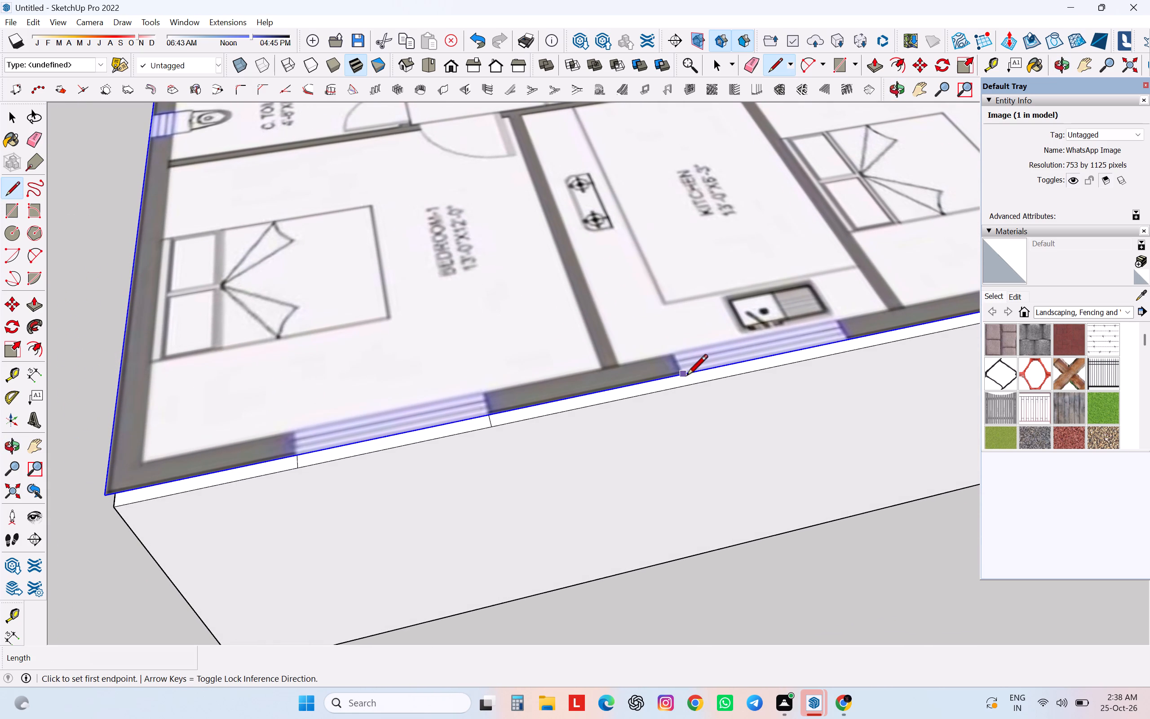
scroll(629, 594, "up", 1)
scroll(629, 594, "down", 8)
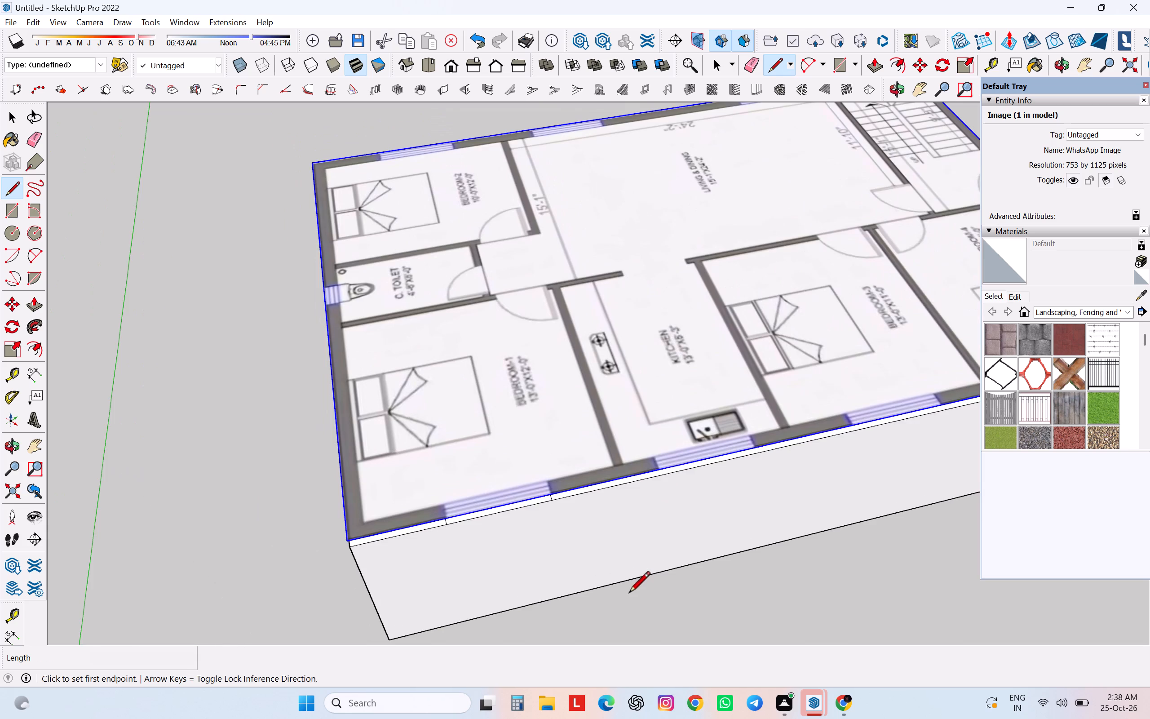
middle_click_drag(627, 549, 504, 568)
scroll(489, 515, "down", 8)
middle_click_drag(489, 515, 485, 569)
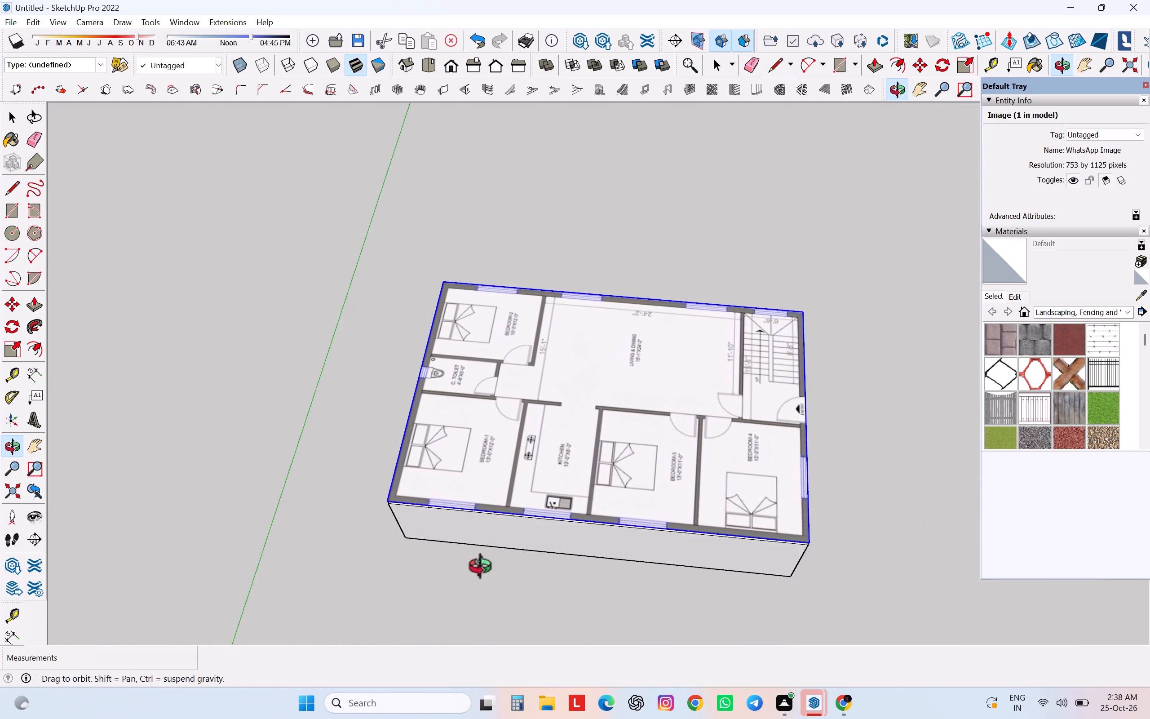
middle_click_drag(485, 569, 474, 646)
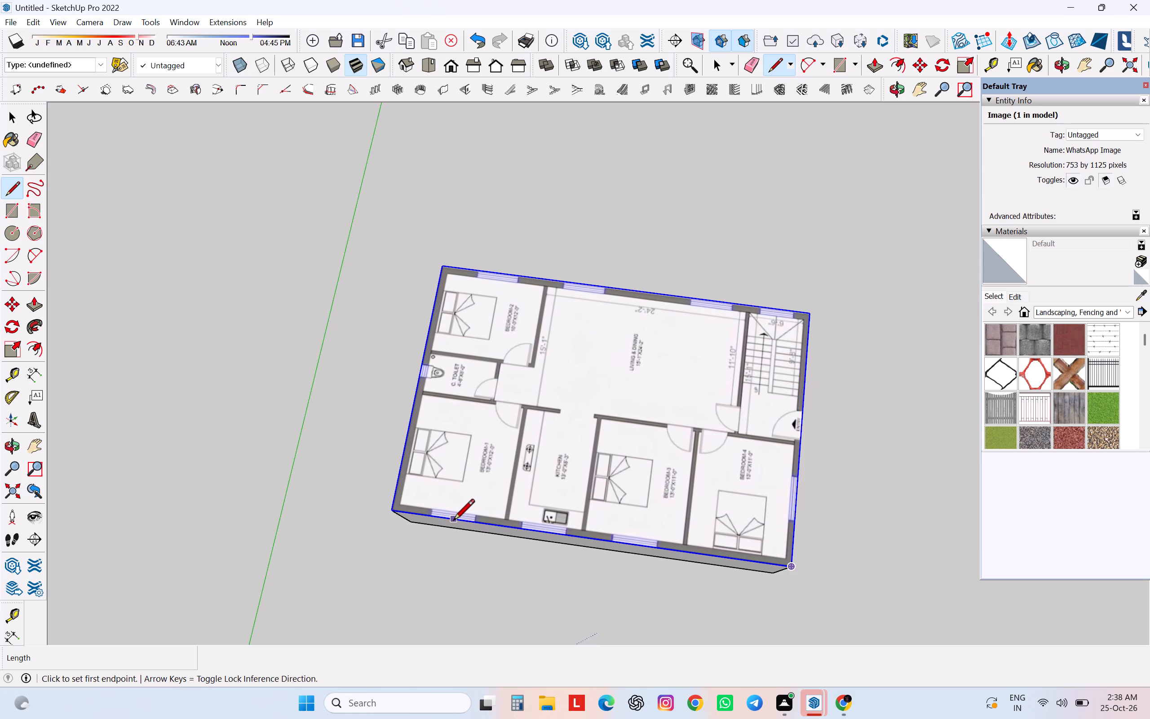
scroll(493, 568, "up", 8)
middle_click_drag(493, 568, 542, 357)
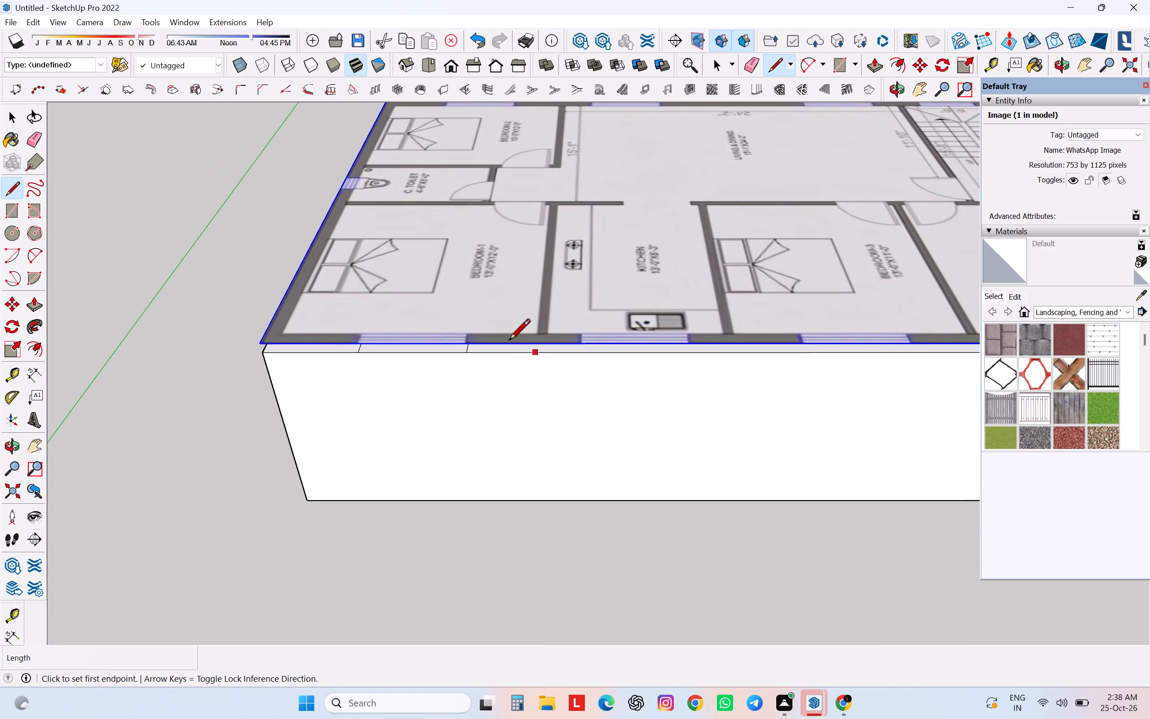
scroll(452, 360, "up", 5)
scroll(452, 360, "down", 4)
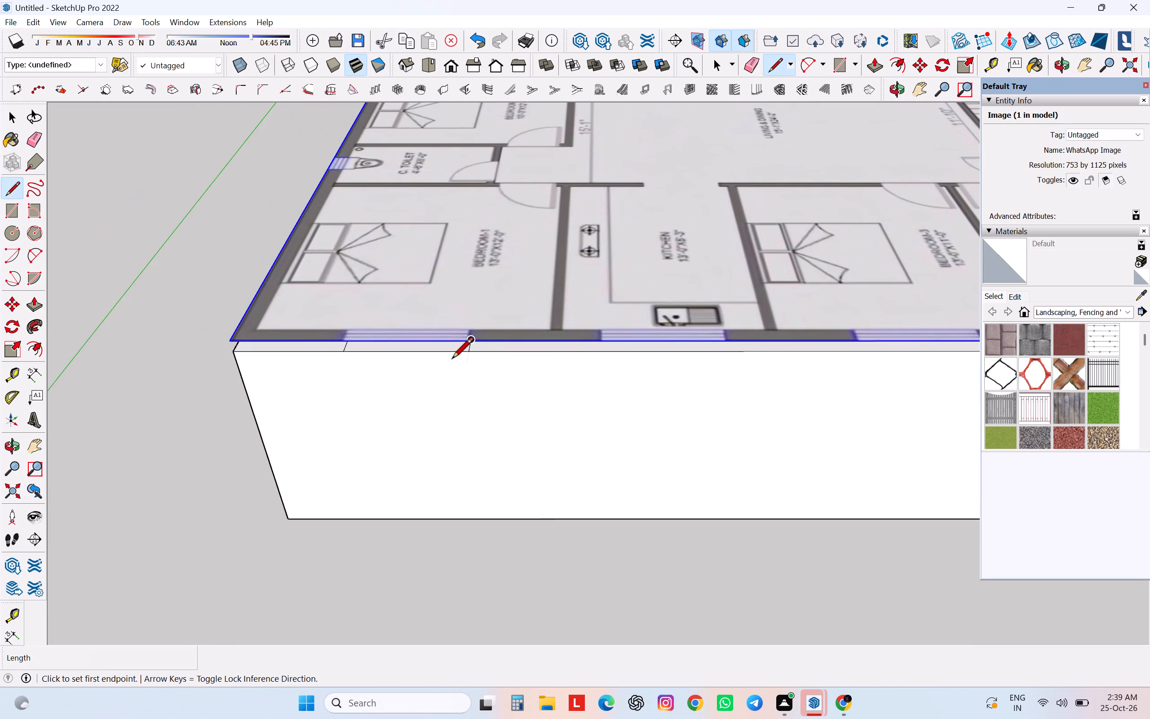
scroll(452, 360, "down", 1)
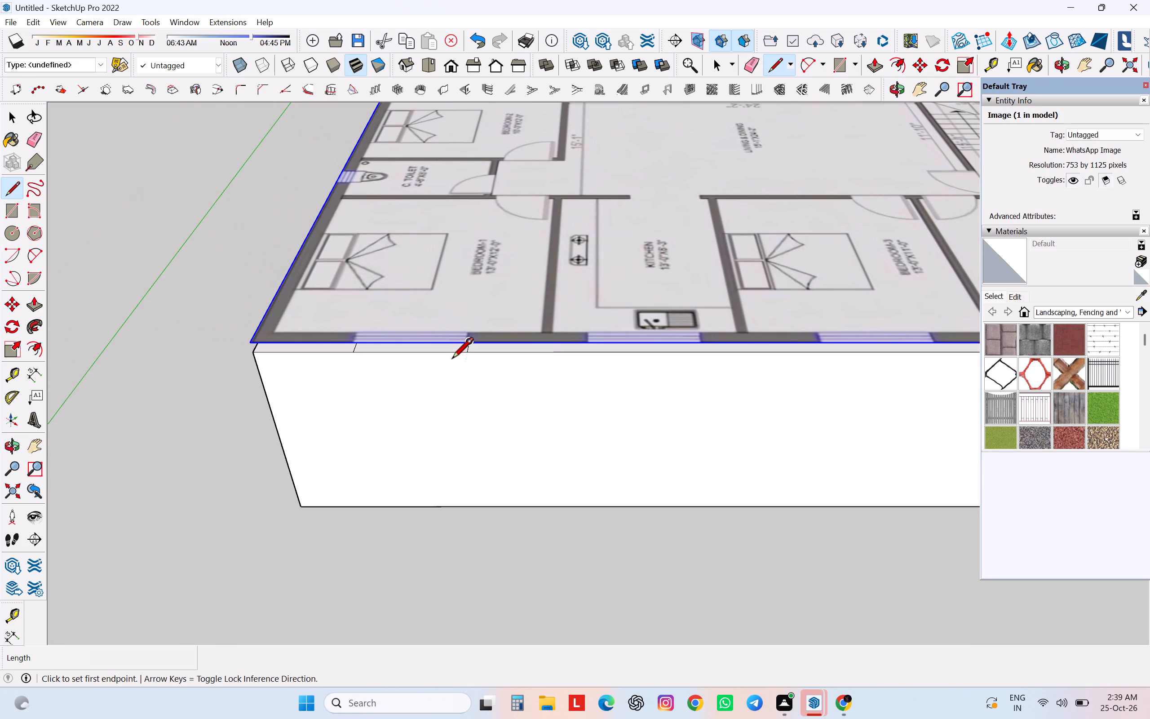
Move the plan image down so its Bedroom-1 corner sits on the outer wall-top corner.
key("Escape")
key("m")
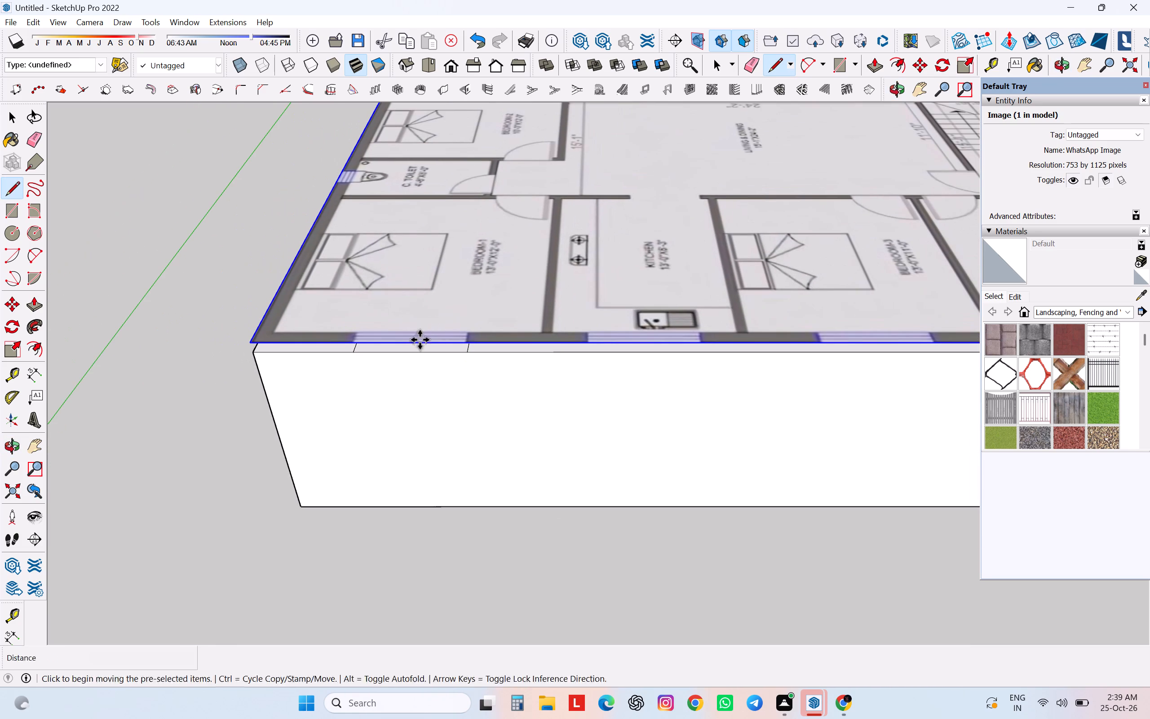
scroll(254, 345, "up", 6)
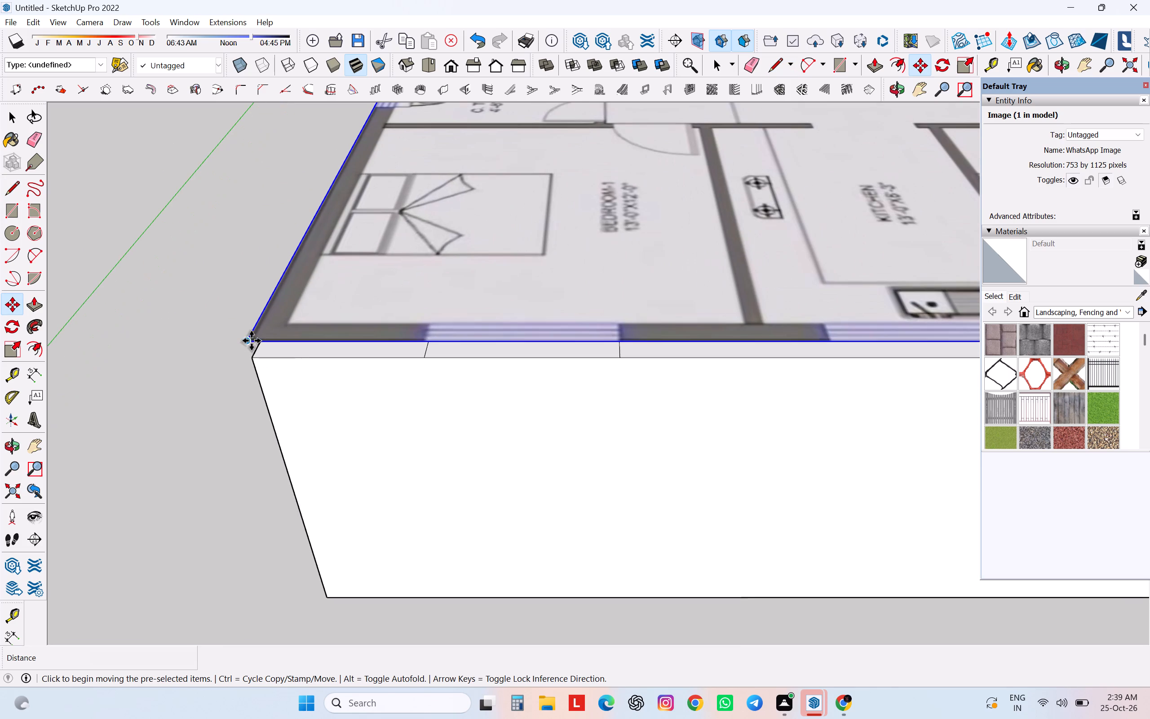
left_click(250, 340)
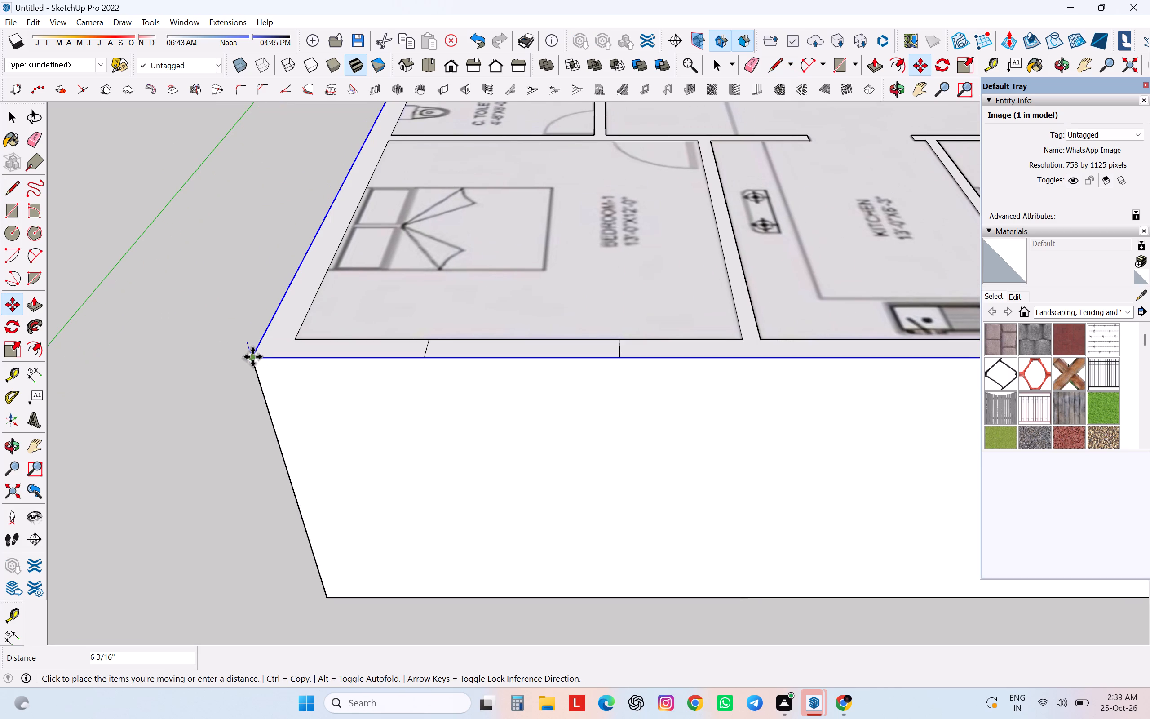
left_click(252, 357)
Raise the plan image vertically about 2 1/16" above the wall tops from its Bedroom-1 corner.
scroll(275, 377, "down", 11)
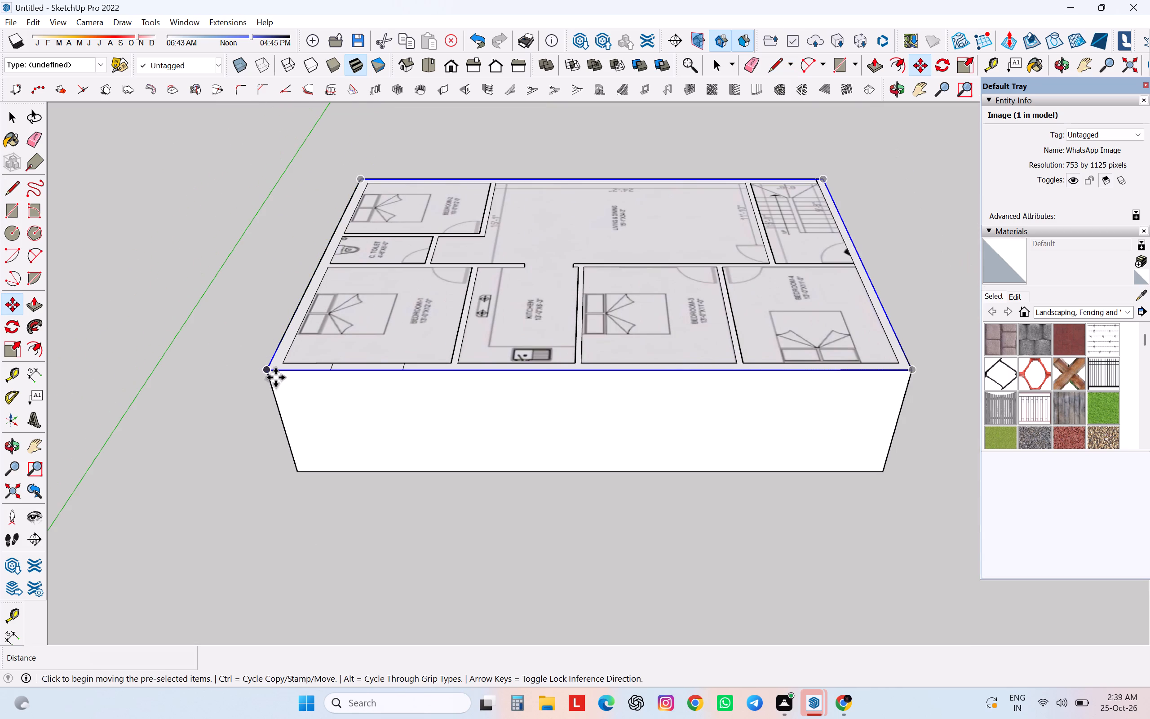
middle_click_drag(275, 377, 275, 611)
scroll(275, 611, "down", 1)
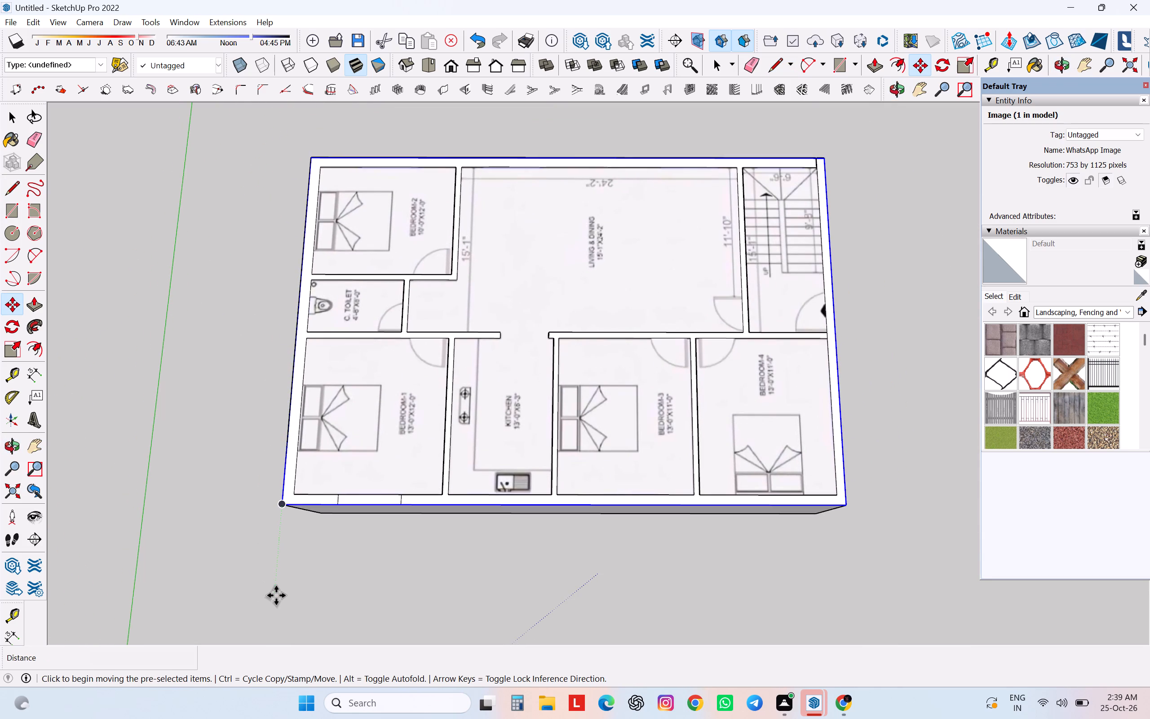
middle_click_drag(284, 577, 259, 437)
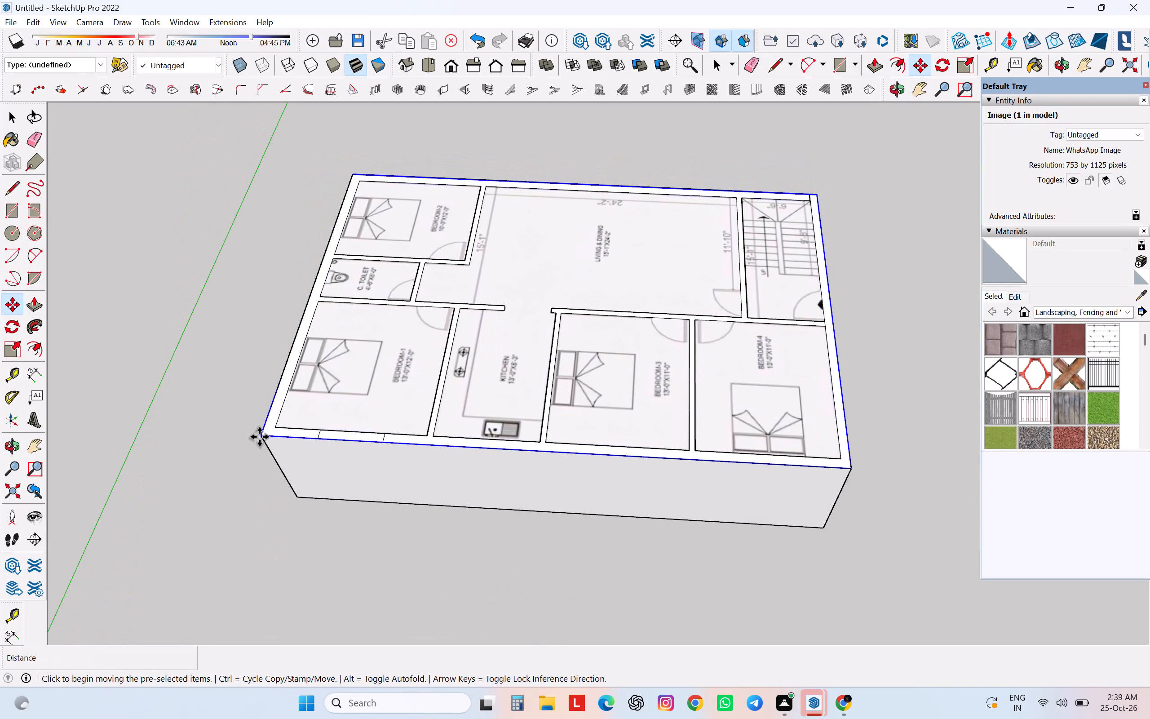
scroll(259, 437, "up", 15)
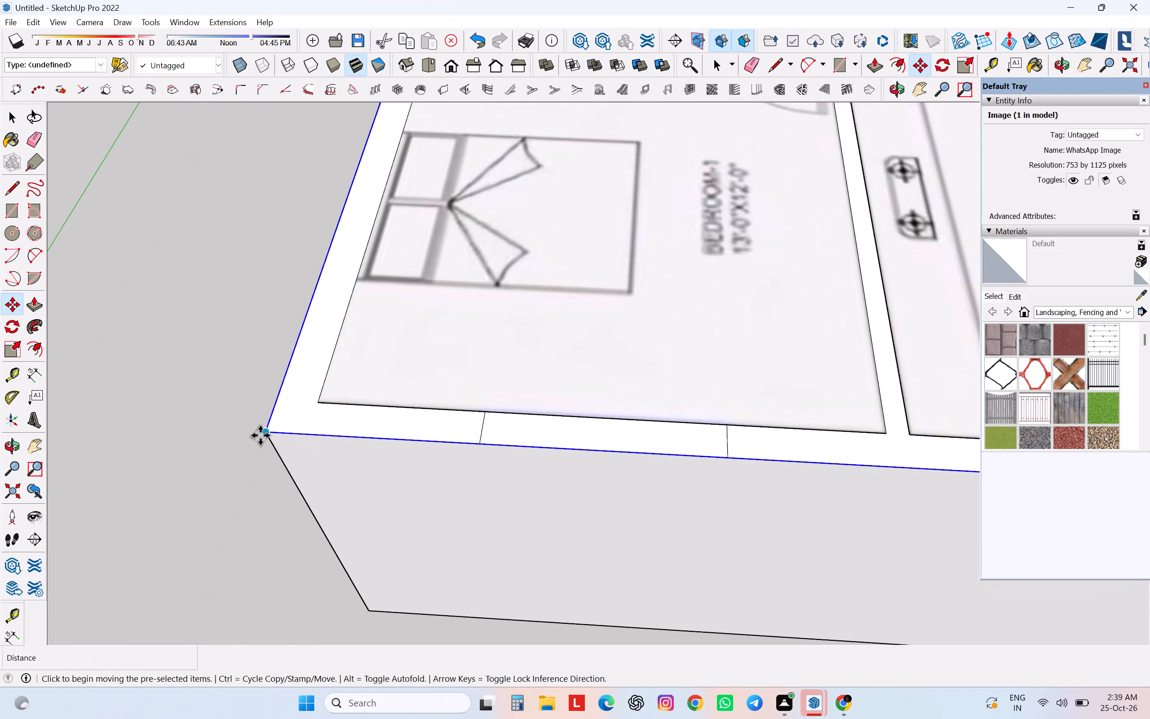
left_click(262, 435)
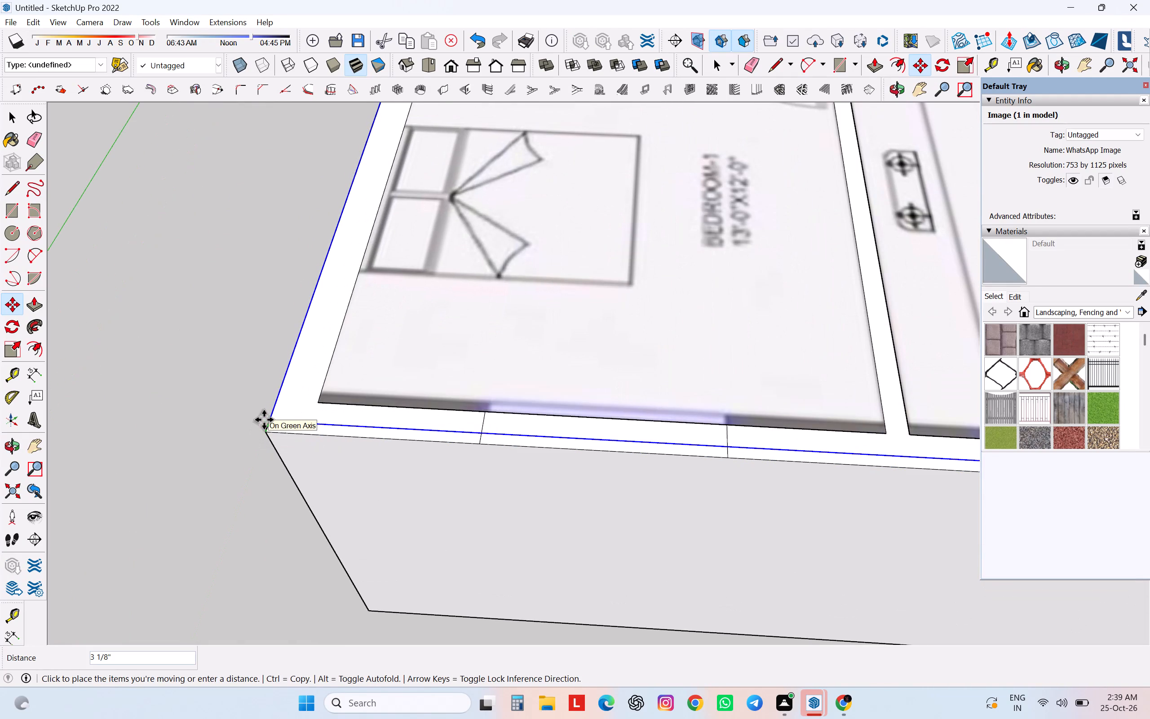
scroll(254, 427, "up", 1)
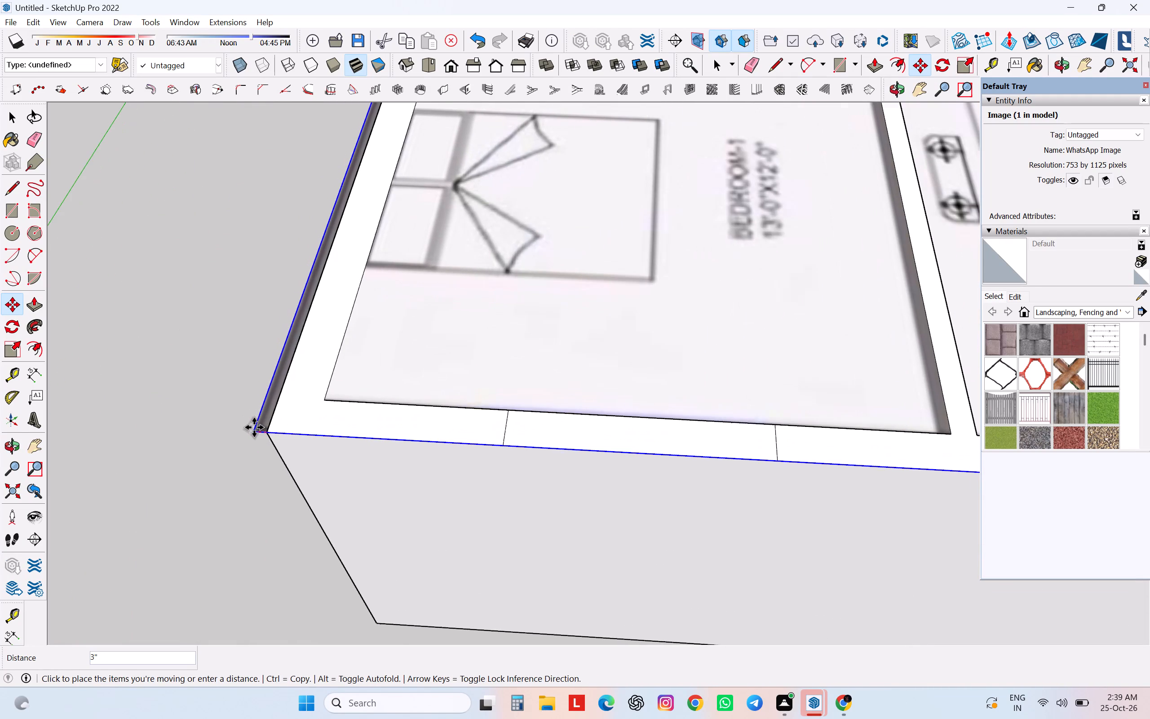
middle_click_drag(254, 427, 231, 270)
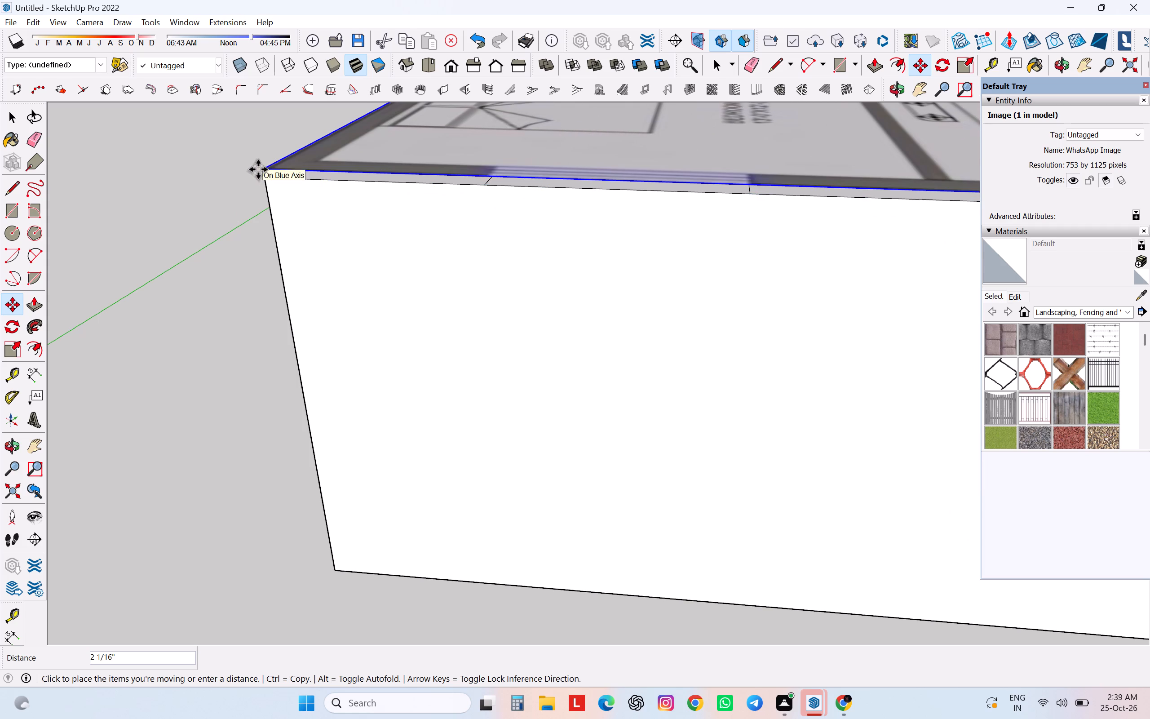
left_click(258, 169)
Draw a line about 9 7/16" long across the outer wall's top at the Bedroom-1-side end of the kitchen window.
scroll(396, 377, "down", 3)
scroll(626, 399, "down", 1)
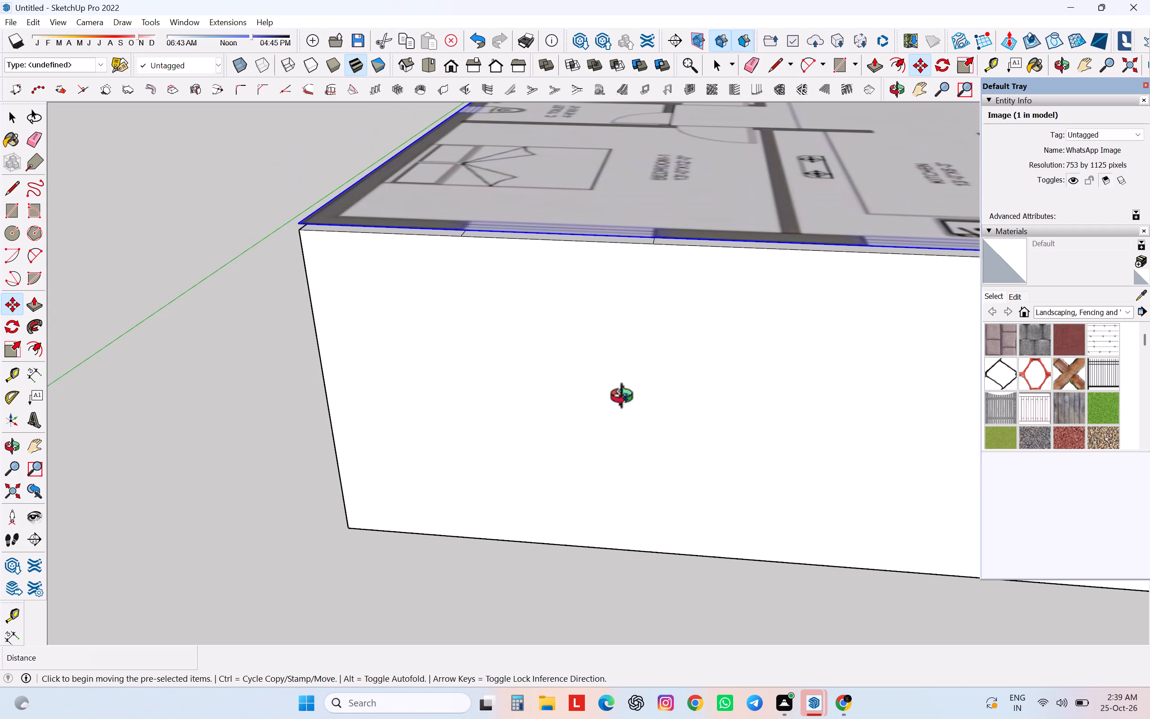
middle_click_drag(626, 399, 514, 431)
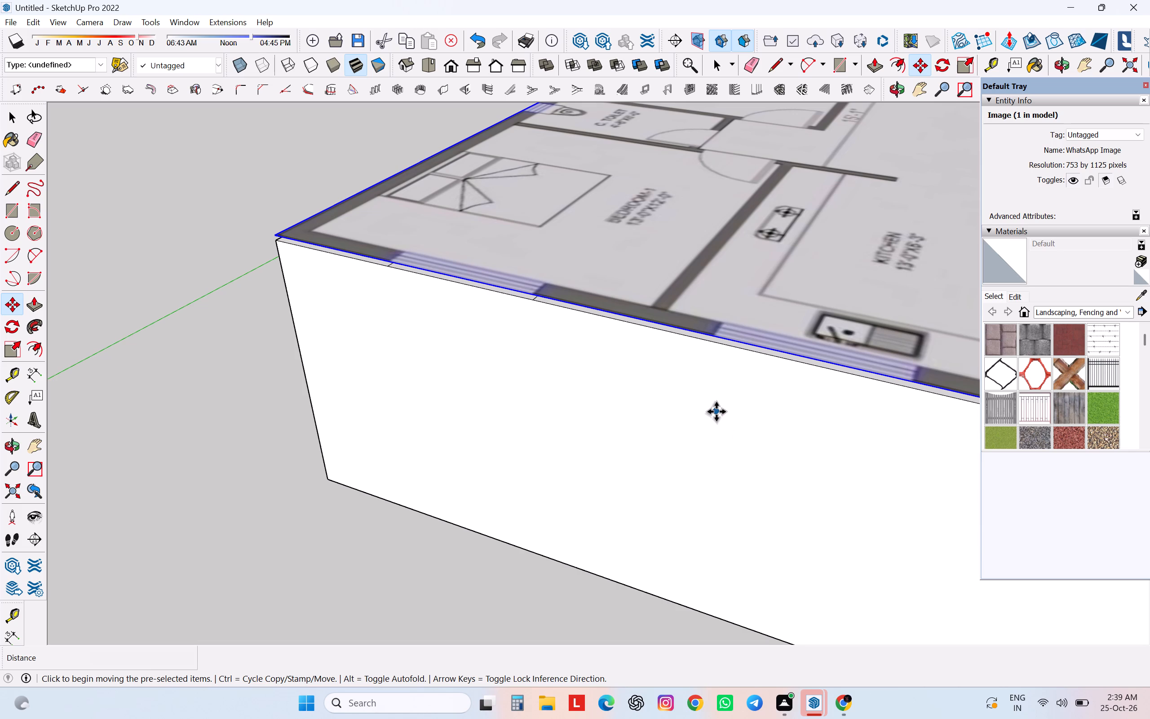
scroll(699, 330, "up", 8)
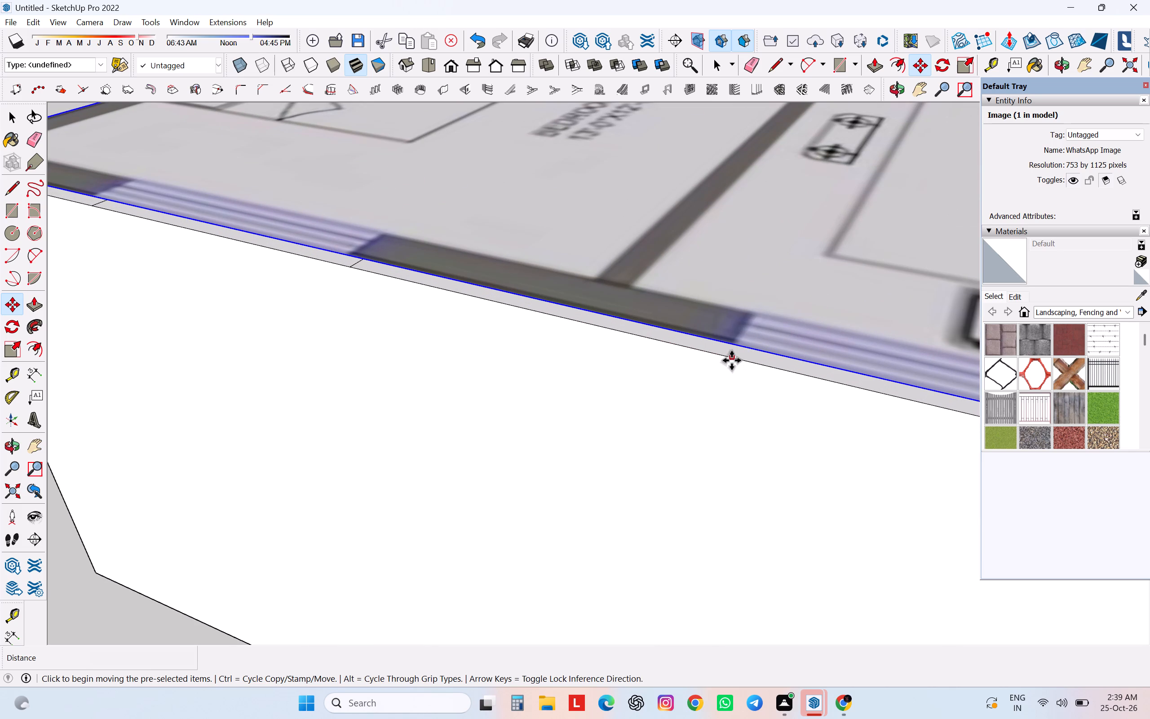
scroll(731, 360, "down", 4)
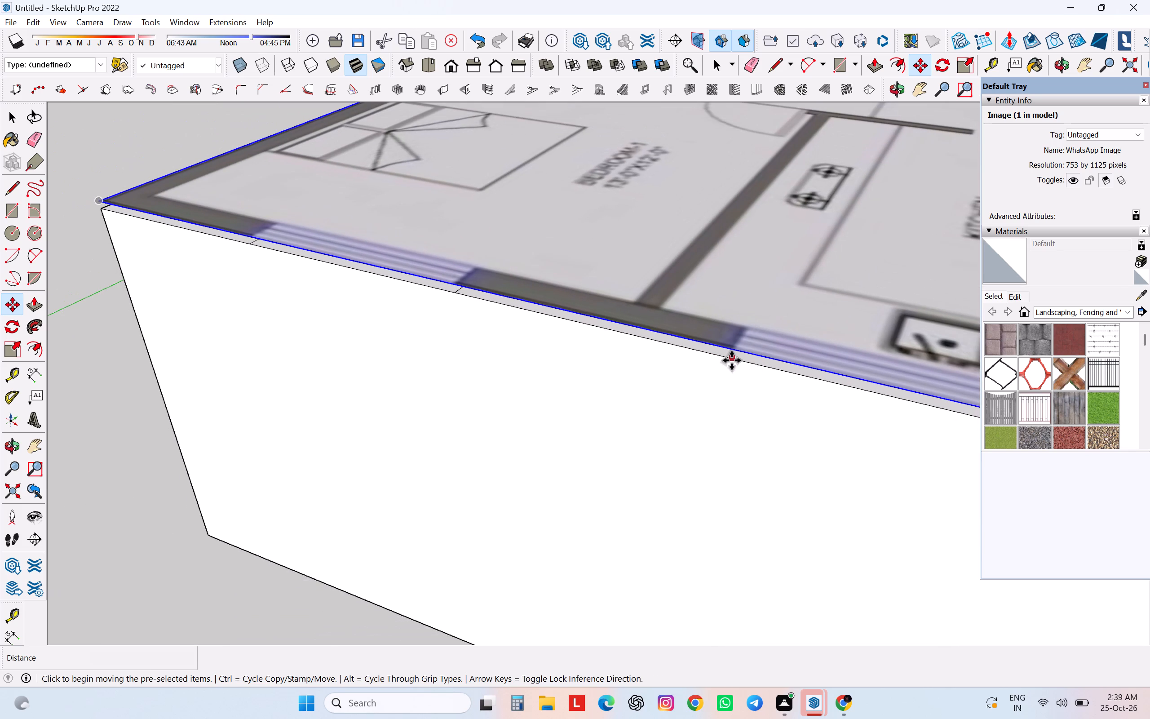
key("l")
scroll(731, 360, "up", 5)
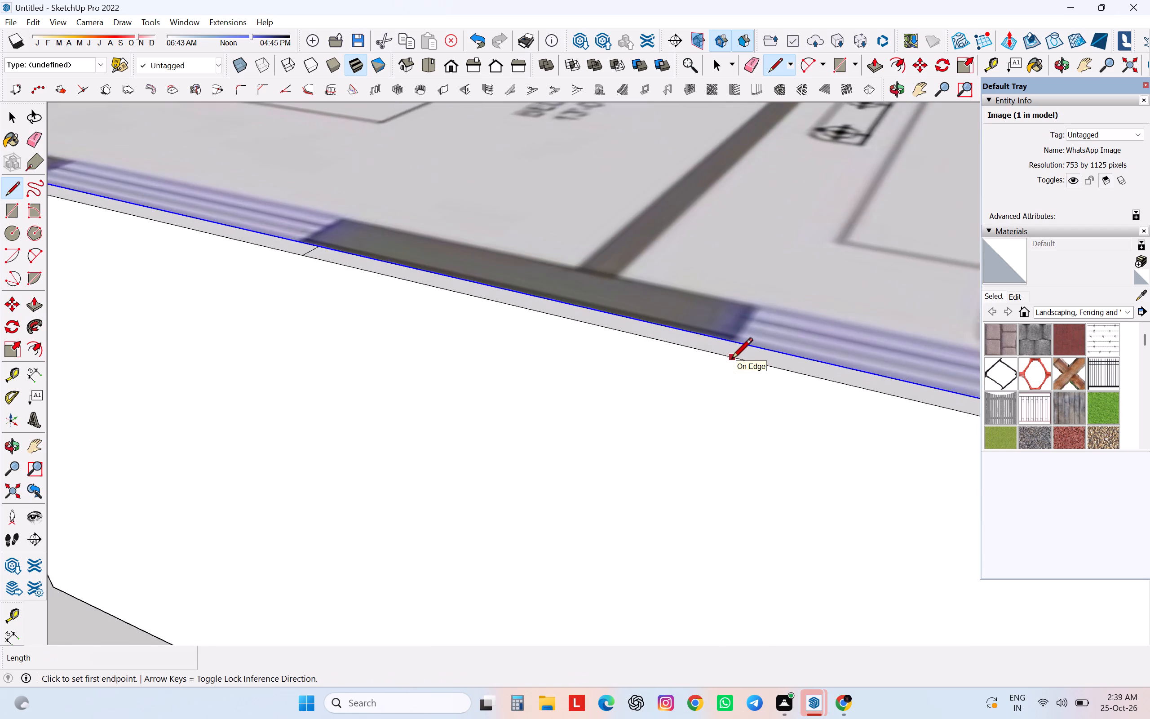
scroll(731, 360, "up", 2)
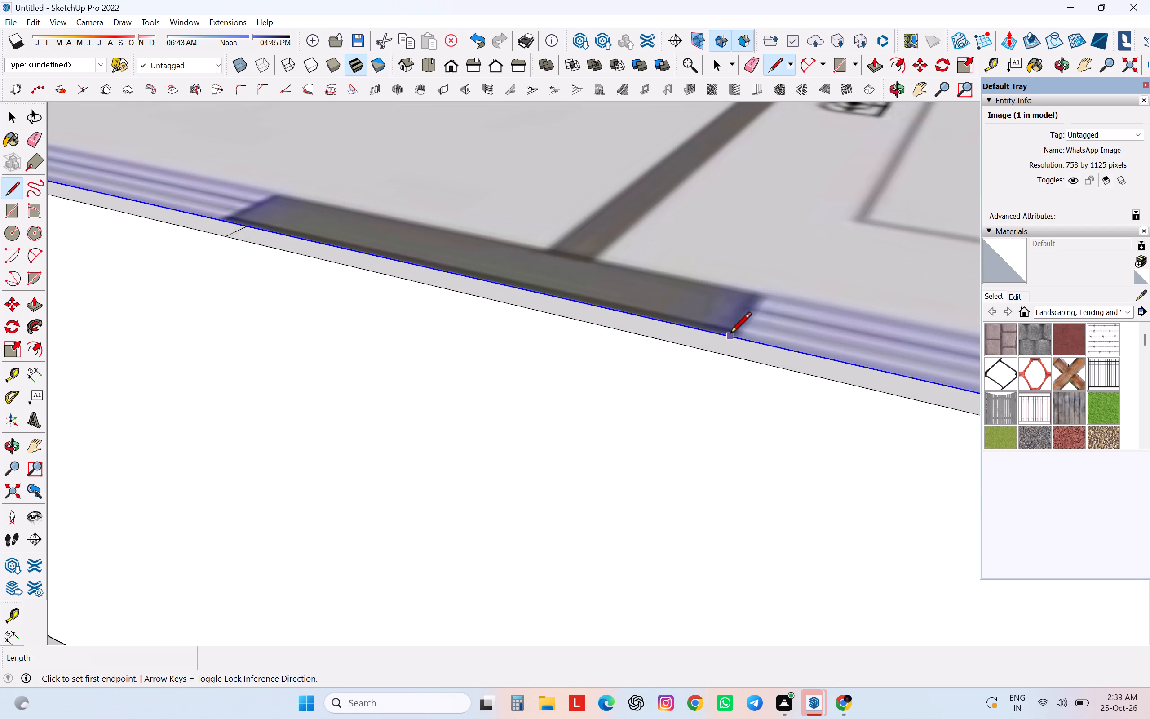
left_click(730, 356)
scroll(730, 356, "down", 4)
middle_click_drag(730, 356, 730, 302)
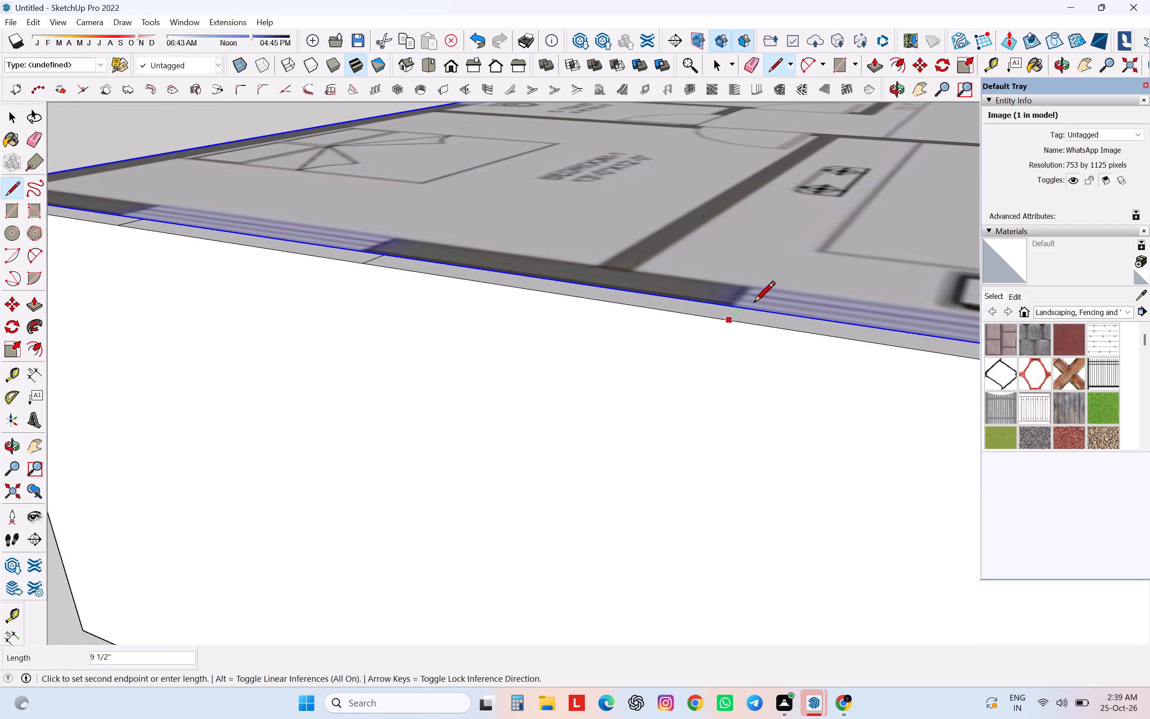
middle_click_drag(754, 304, 741, 255)
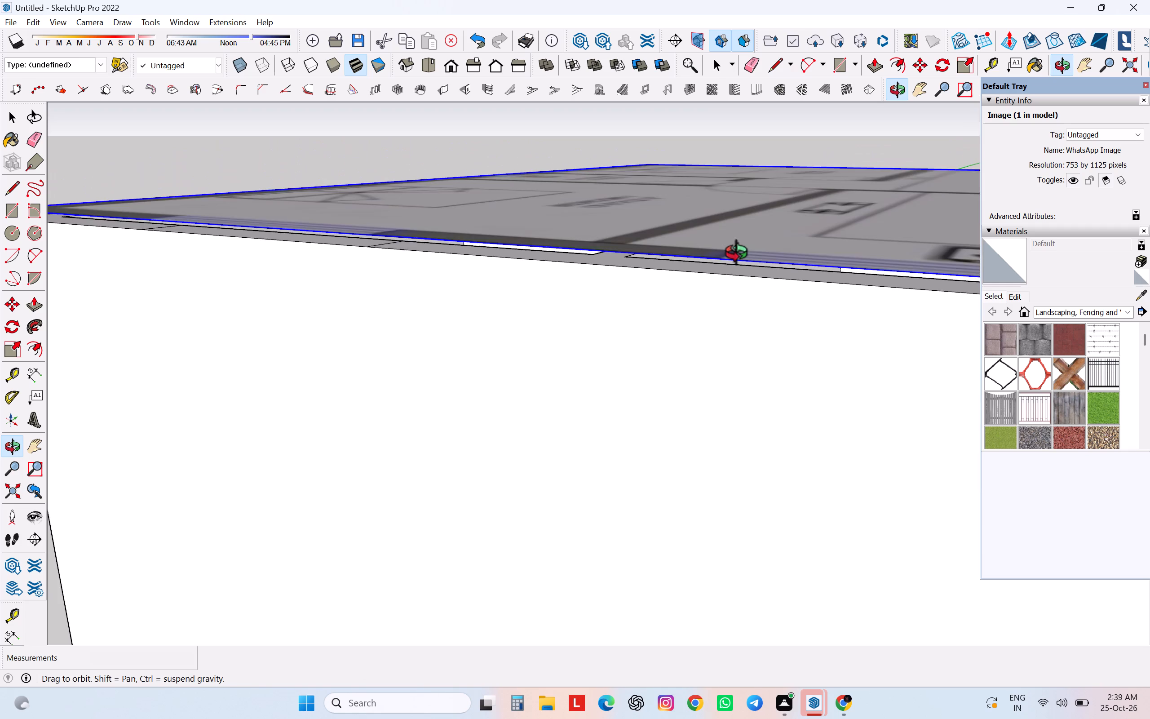
middle_click_drag(741, 255, 736, 244)
left_click(743, 257)
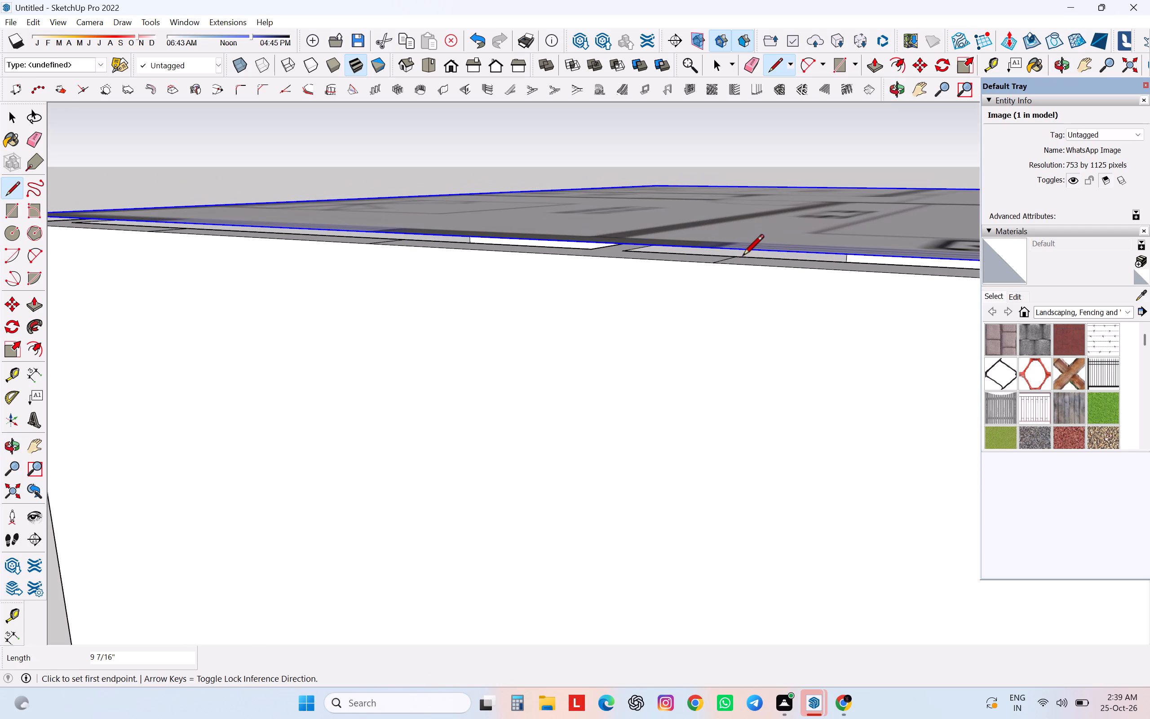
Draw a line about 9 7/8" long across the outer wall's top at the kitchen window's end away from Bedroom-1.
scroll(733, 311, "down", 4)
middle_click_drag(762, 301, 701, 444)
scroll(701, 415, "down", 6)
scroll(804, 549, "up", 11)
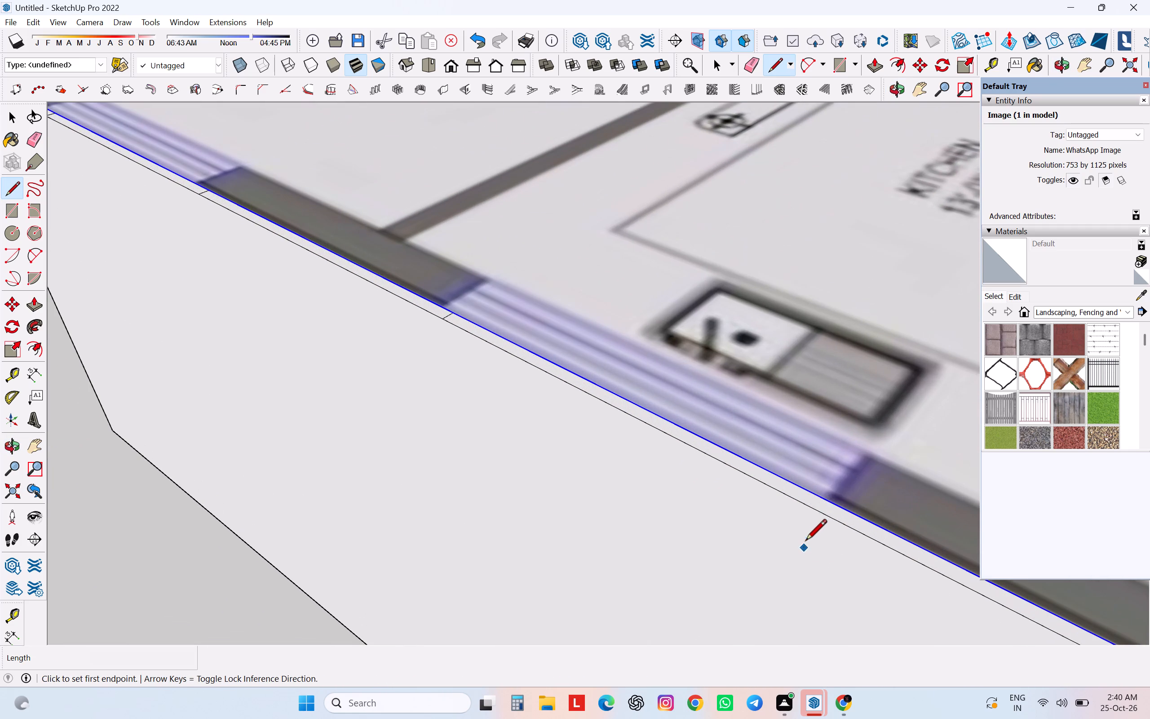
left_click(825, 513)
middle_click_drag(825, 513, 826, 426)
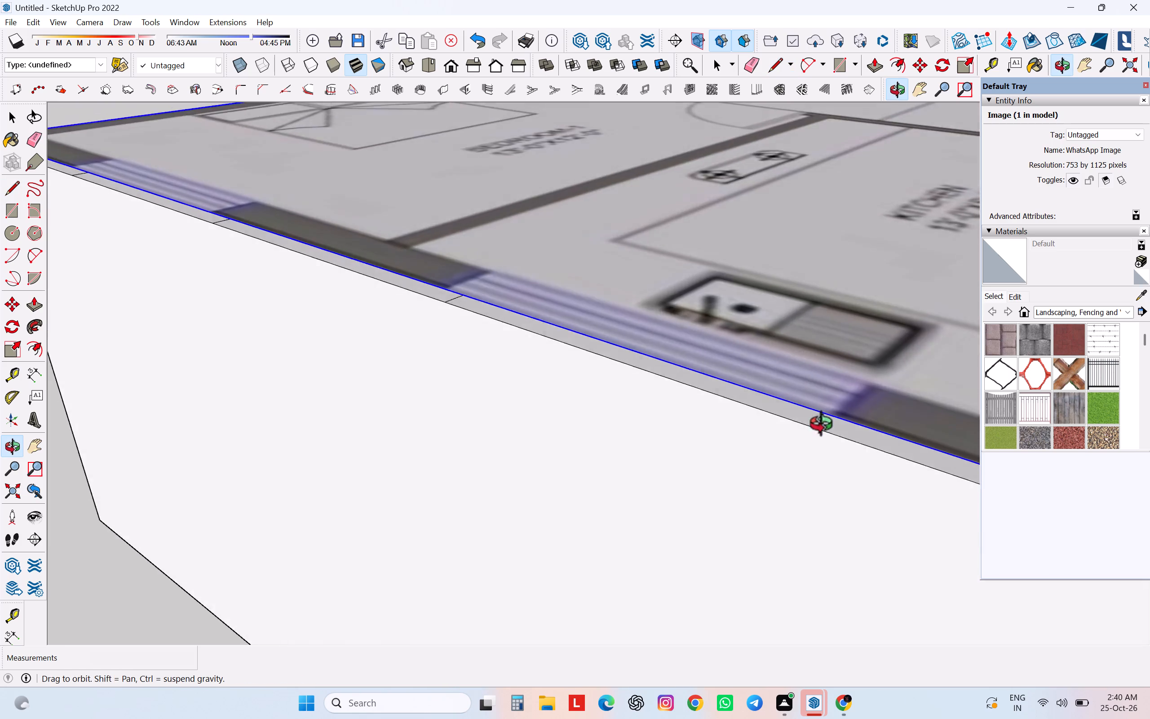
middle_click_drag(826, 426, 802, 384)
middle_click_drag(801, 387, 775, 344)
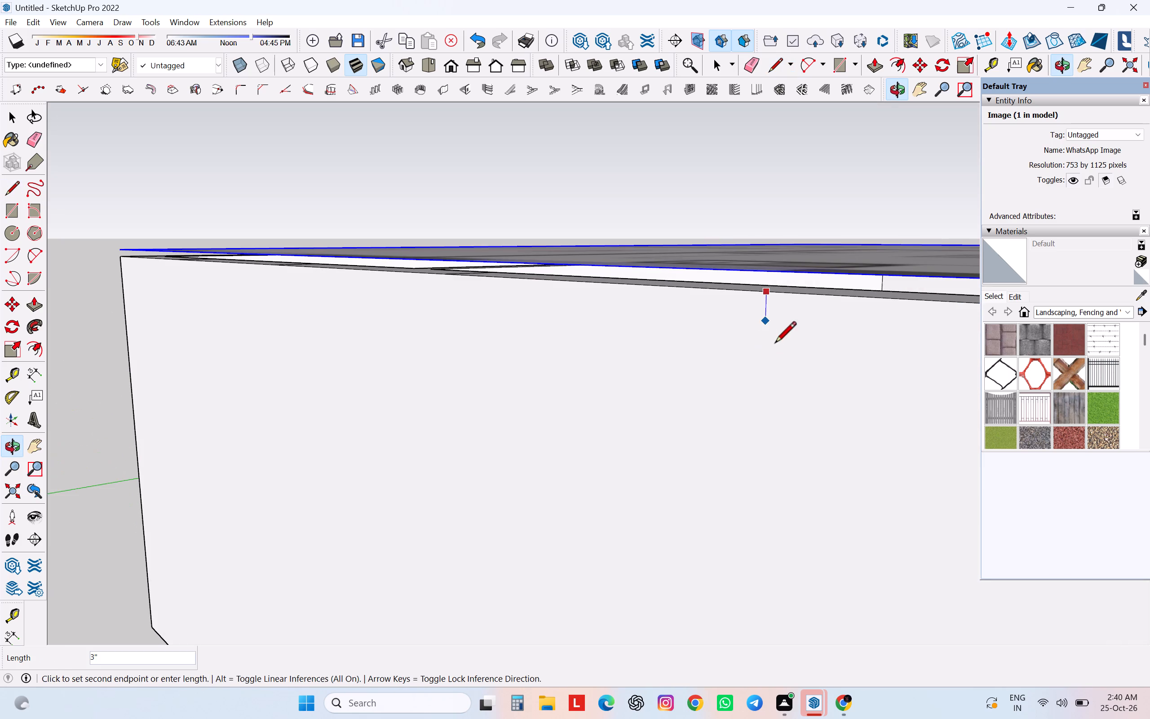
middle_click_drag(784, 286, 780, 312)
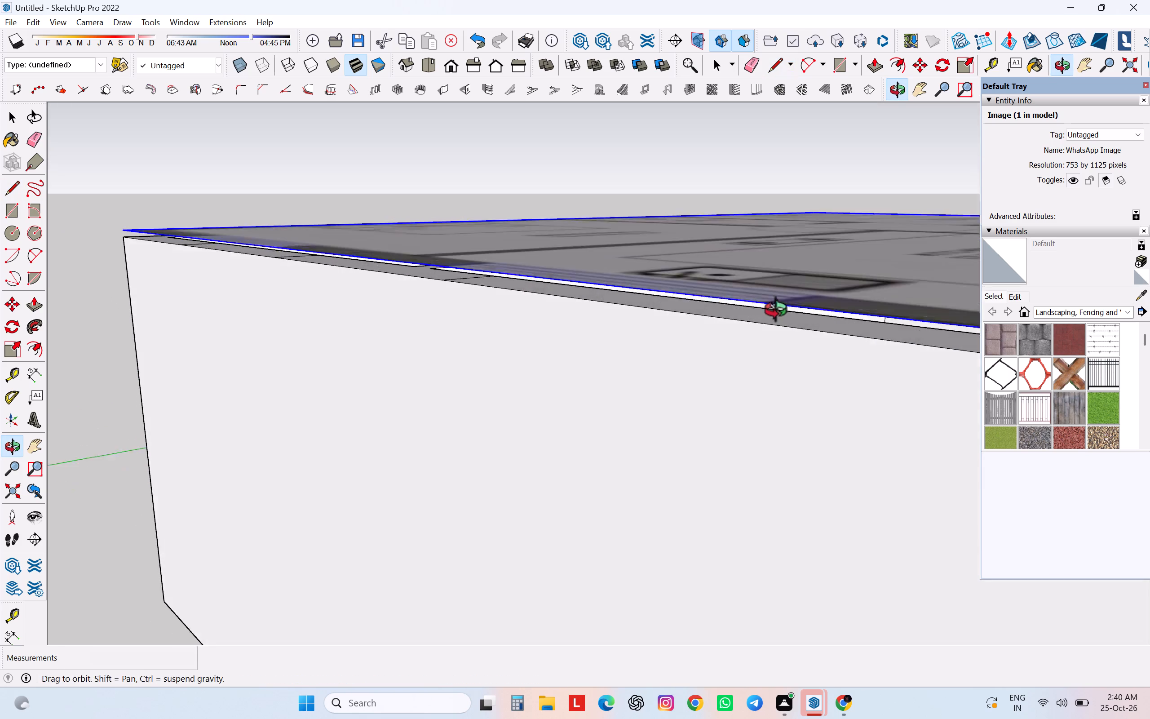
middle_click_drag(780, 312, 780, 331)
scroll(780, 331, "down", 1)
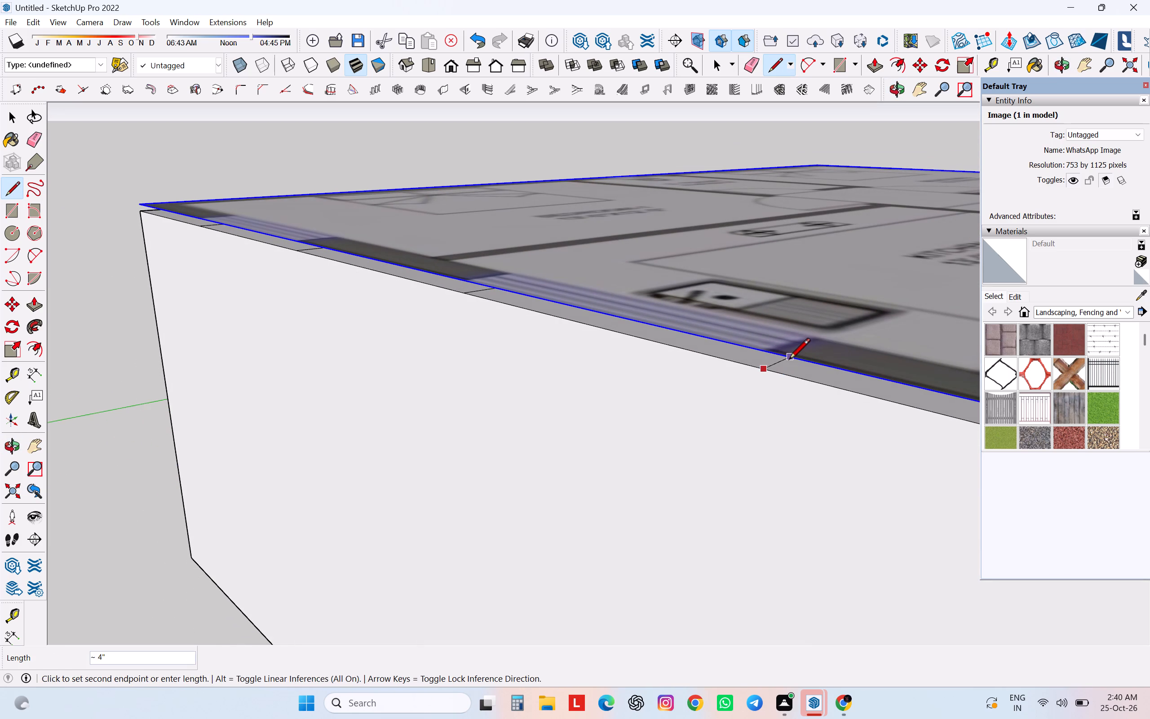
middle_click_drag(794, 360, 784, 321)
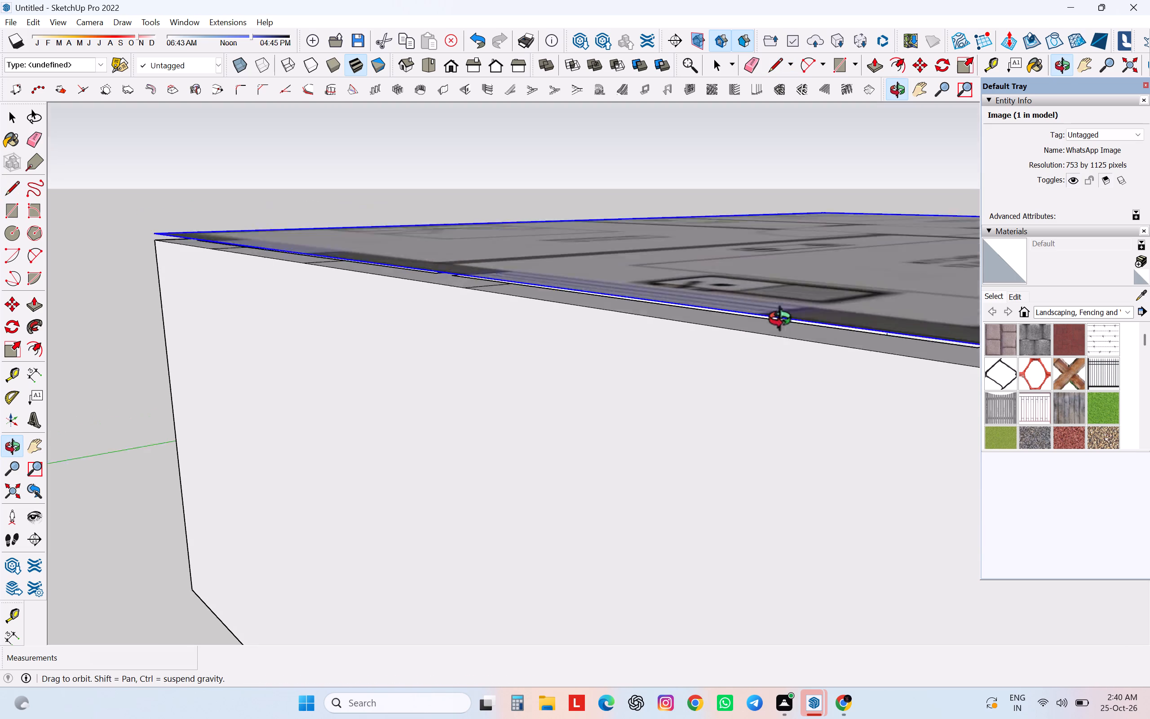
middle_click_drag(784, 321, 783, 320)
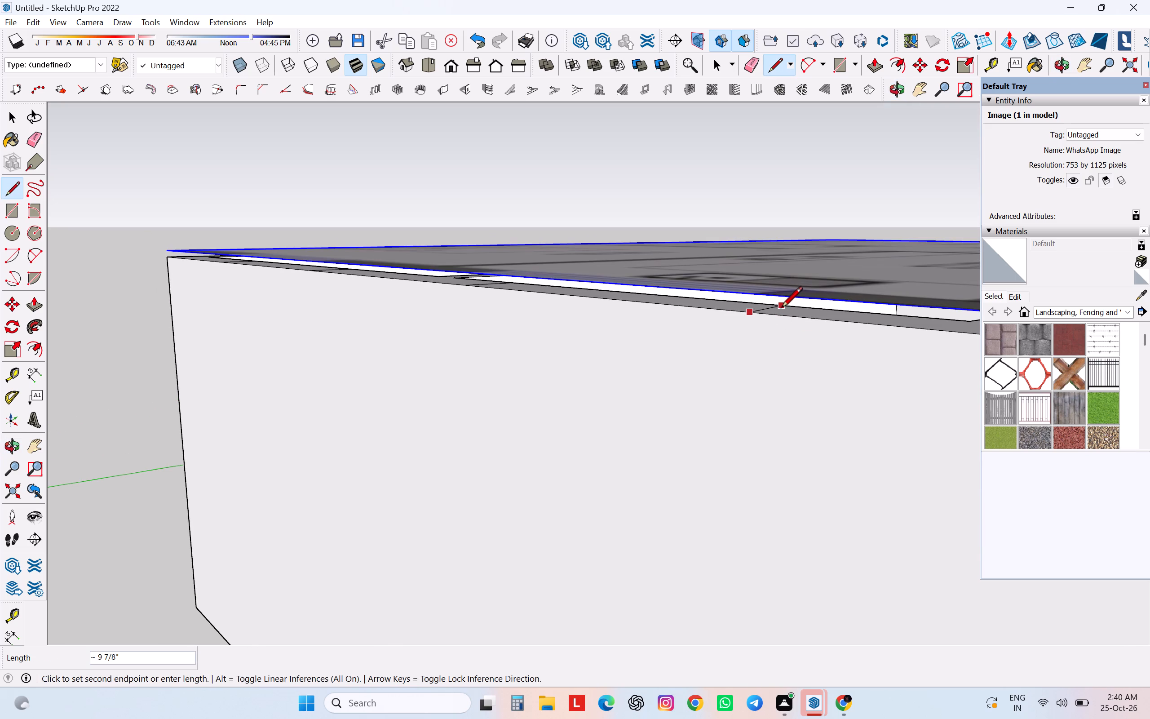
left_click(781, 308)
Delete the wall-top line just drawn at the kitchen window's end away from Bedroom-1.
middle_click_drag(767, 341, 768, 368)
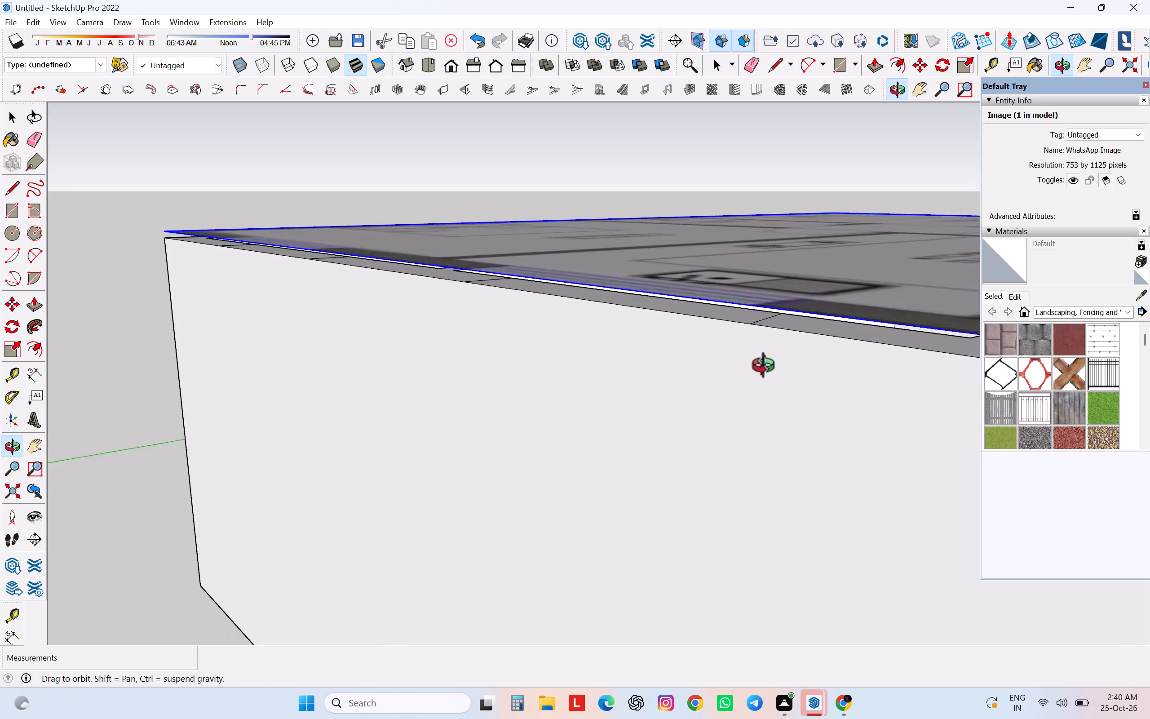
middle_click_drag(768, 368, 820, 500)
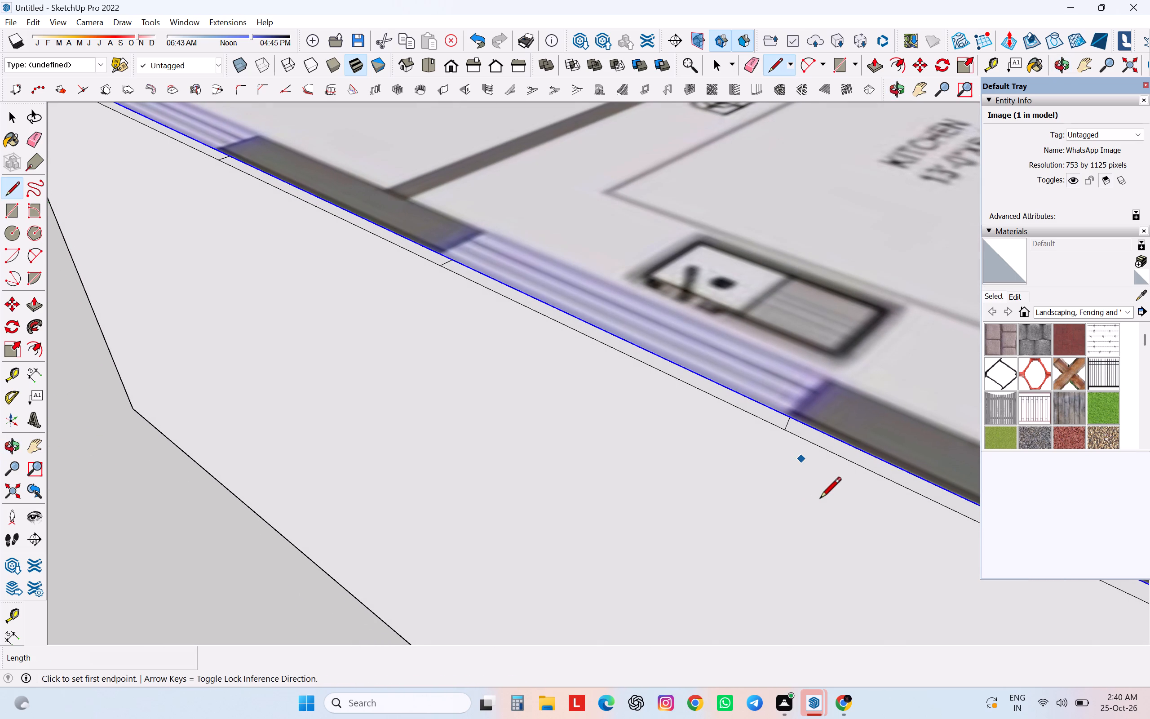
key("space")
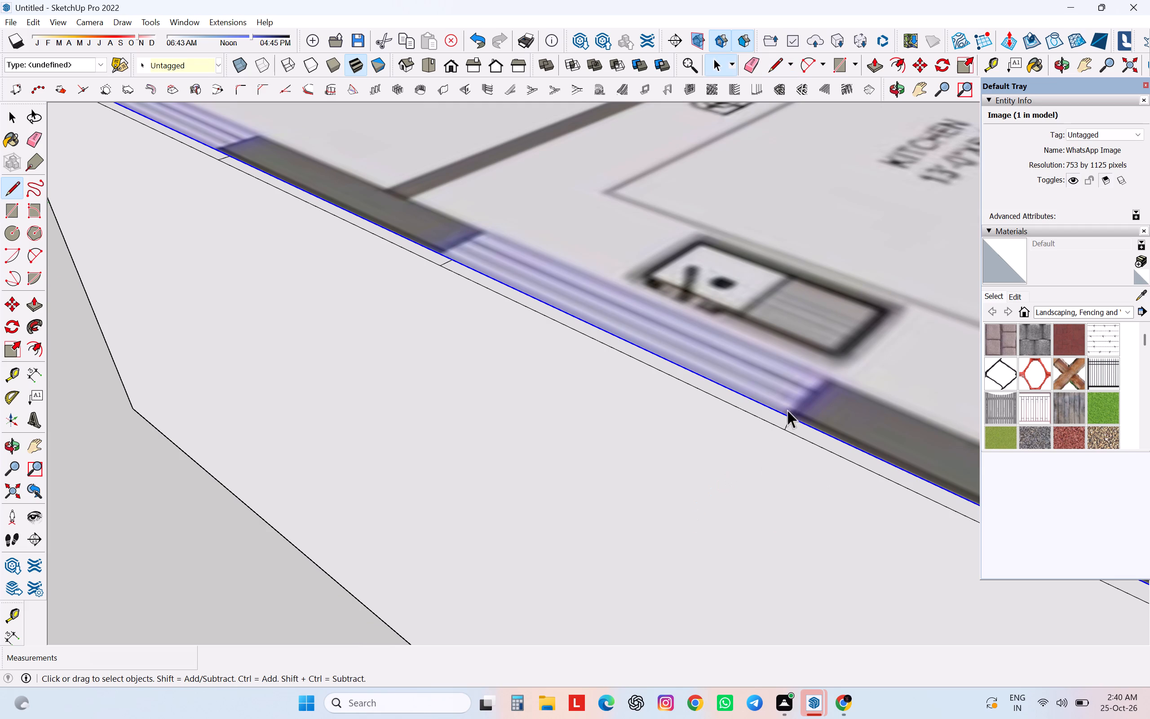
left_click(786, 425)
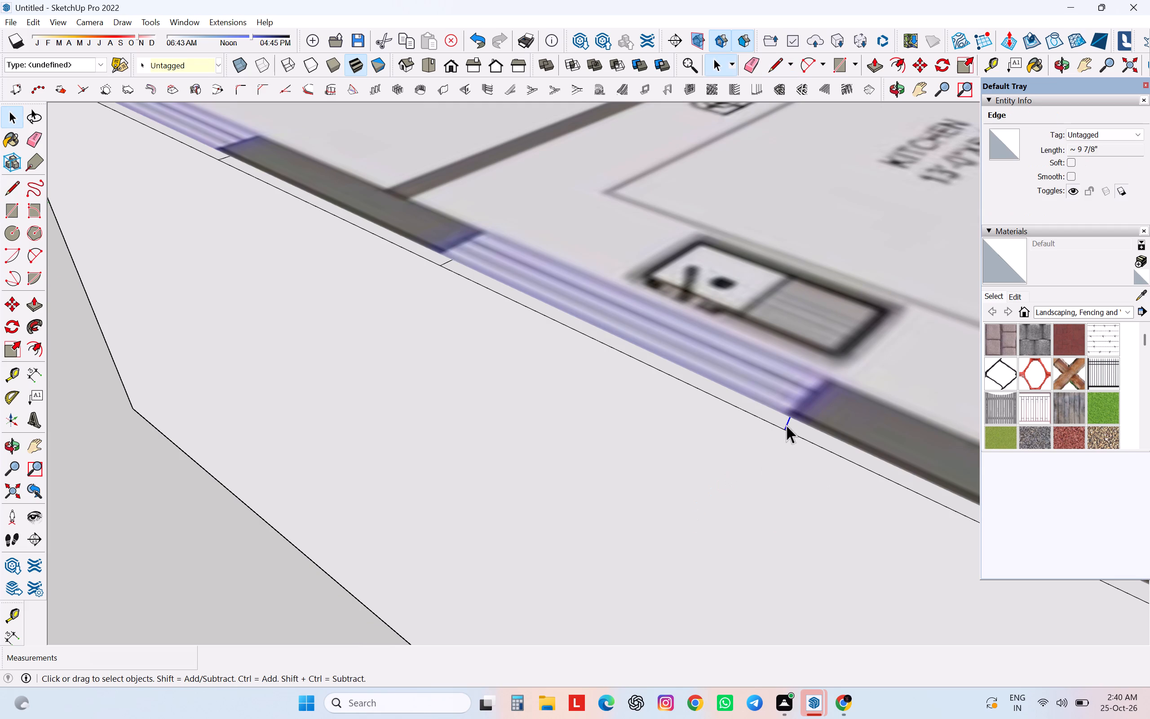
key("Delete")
Draw vertical 9' 10" lines down the outer wall face from both ends of the Bedroom-1 window to the wall's bottom edge.
middle_click_drag(779, 441, 799, 442)
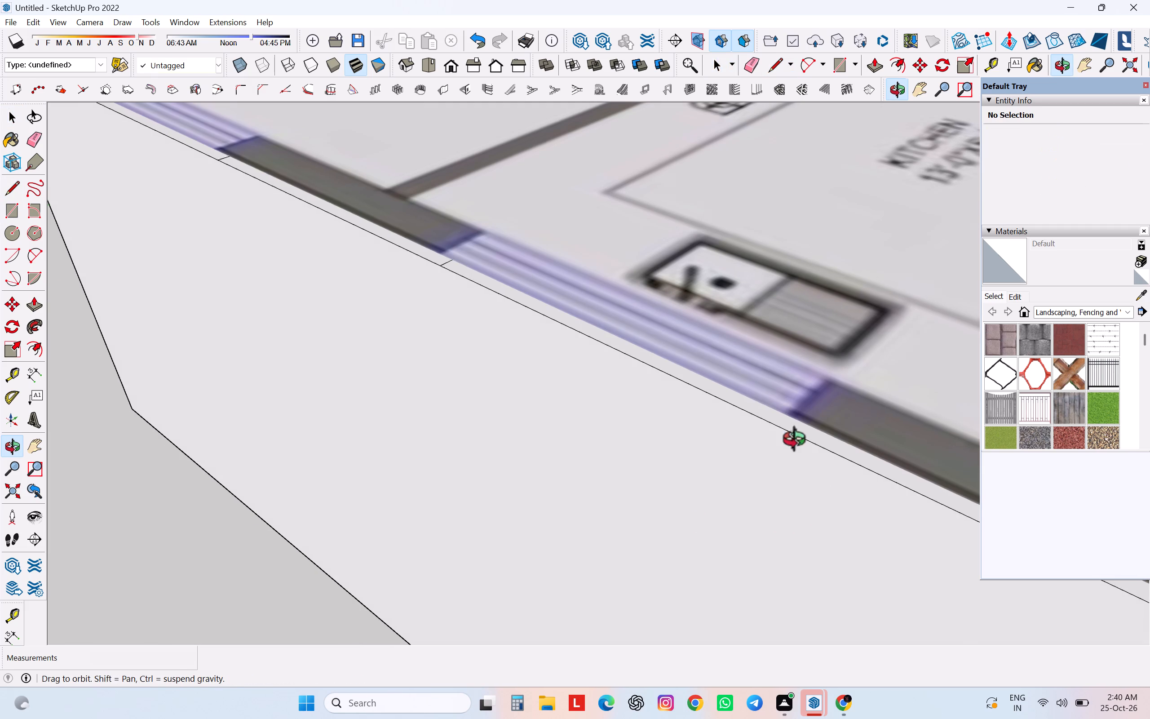
middle_click_drag(799, 442, 885, 429)
scroll(809, 418, "down", 16)
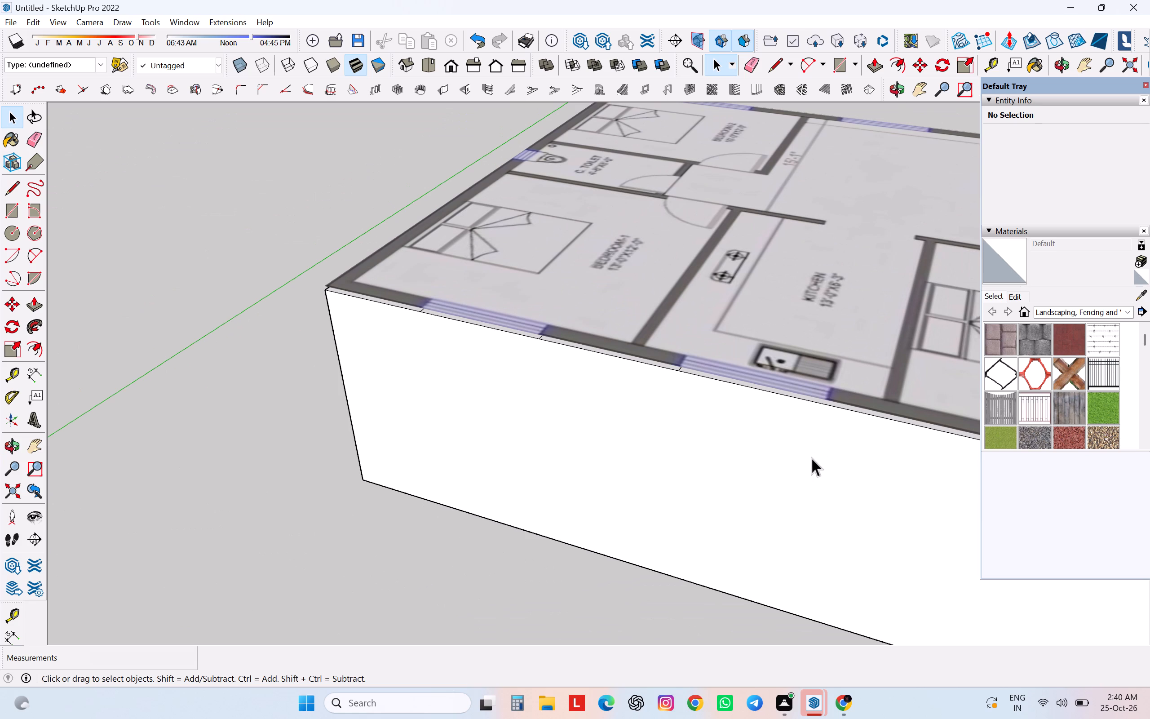
scroll(630, 386, "down", 5)
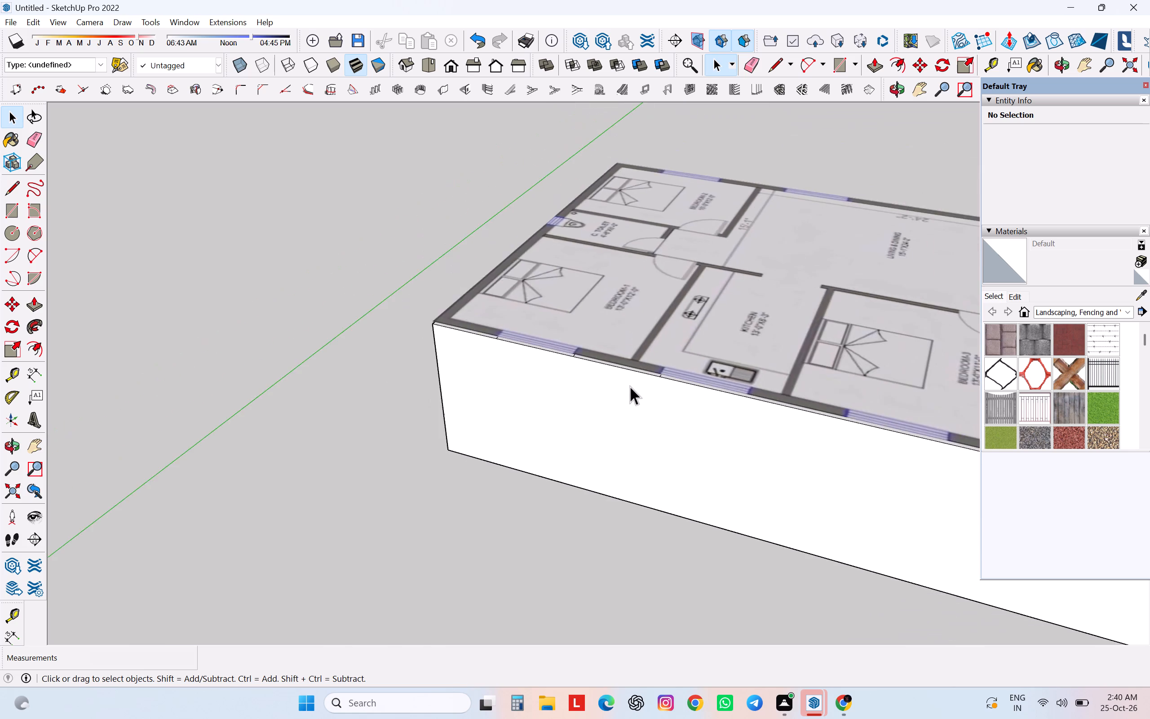
scroll(630, 386, "down", 13)
scroll(719, 466, "down", 1)
middle_click_drag(719, 466, 877, 330)
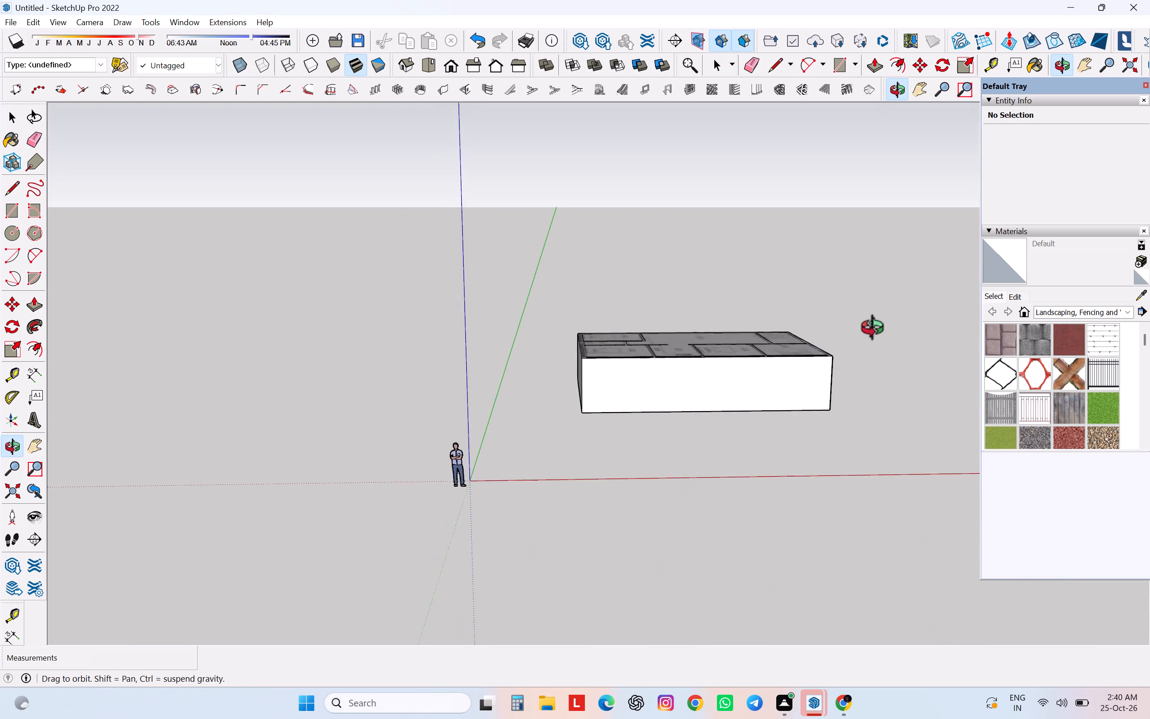
middle_click_drag(877, 330, 862, 411)
scroll(749, 357, "up", 7)
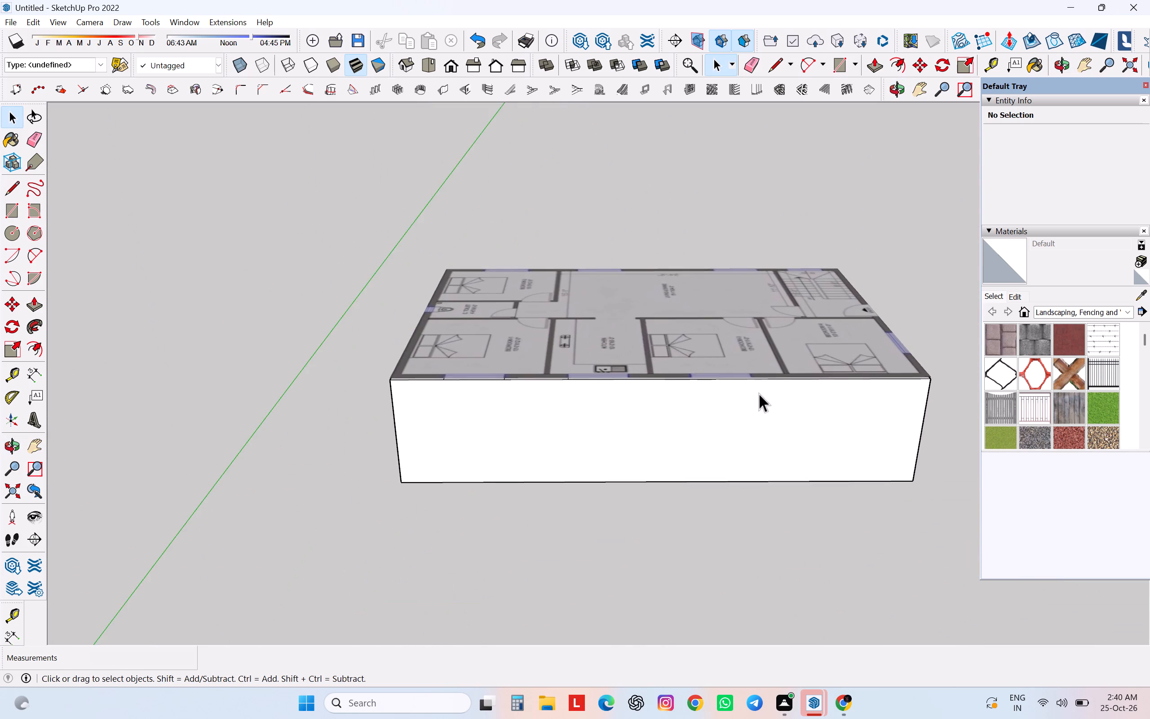
scroll(759, 393, "up", 7)
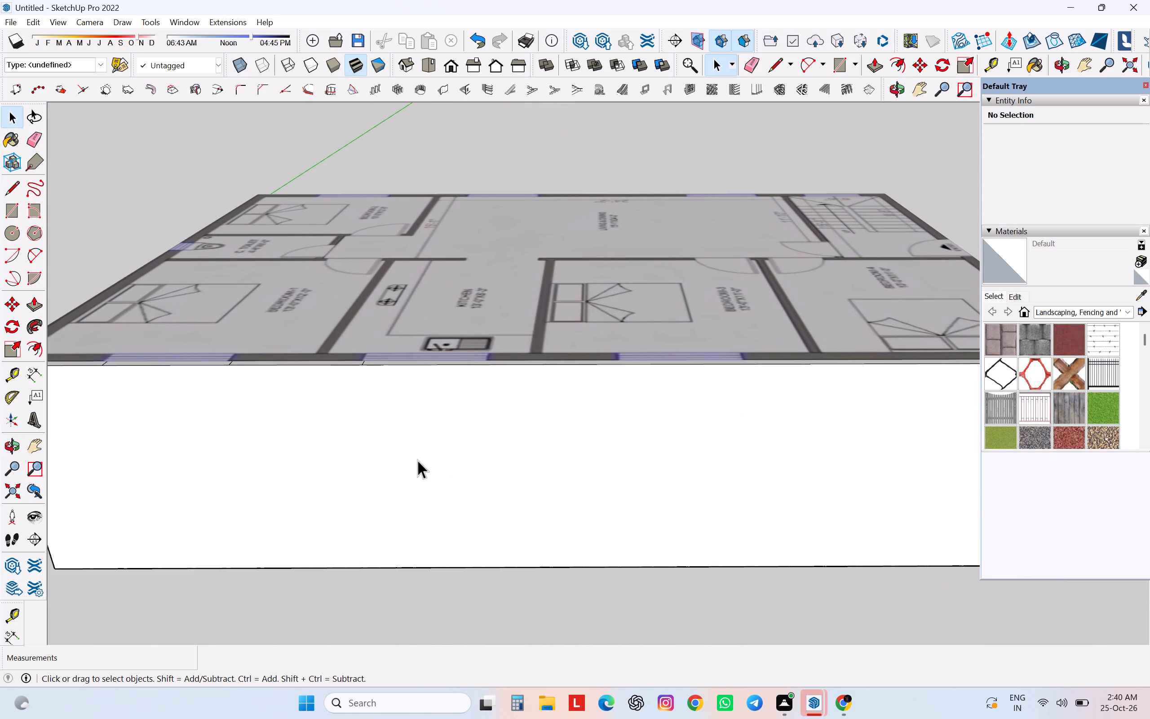
key("l")
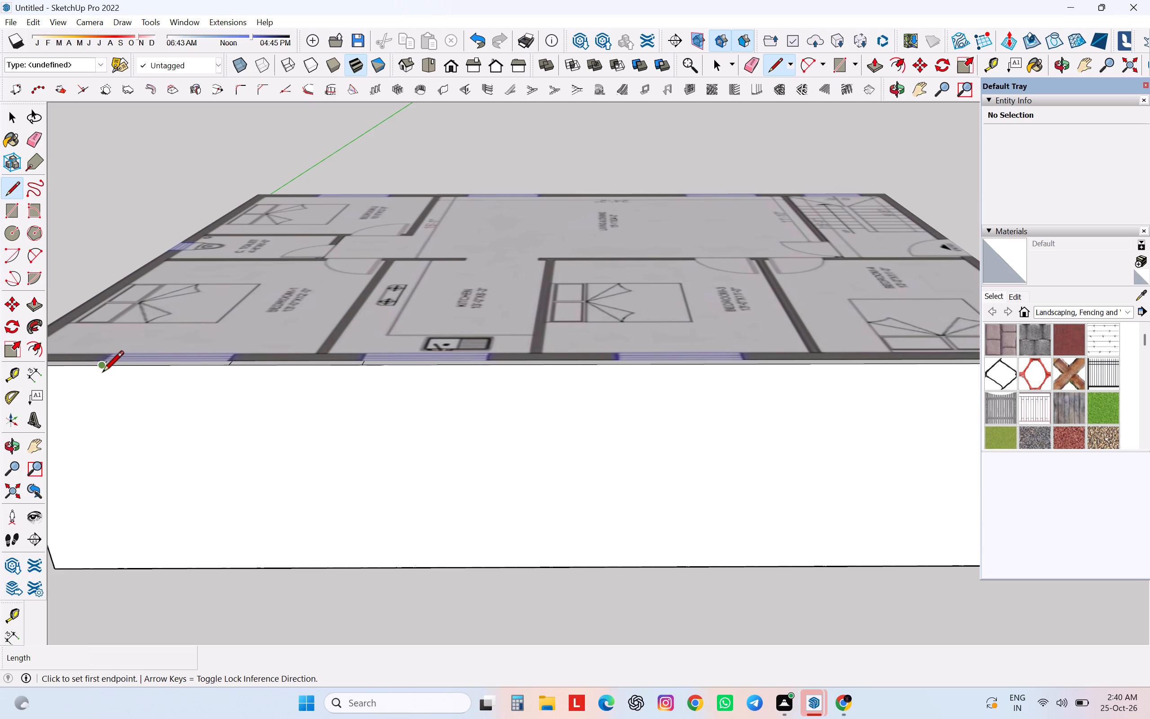
left_click(104, 367)
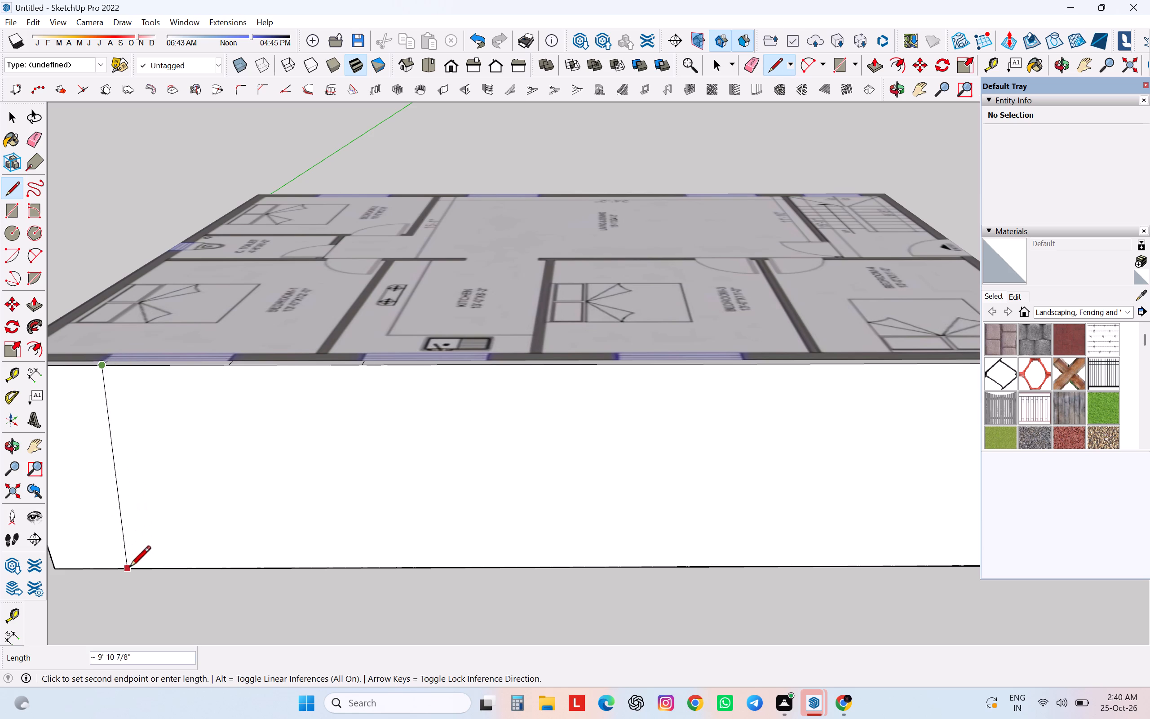
left_click(152, 570)
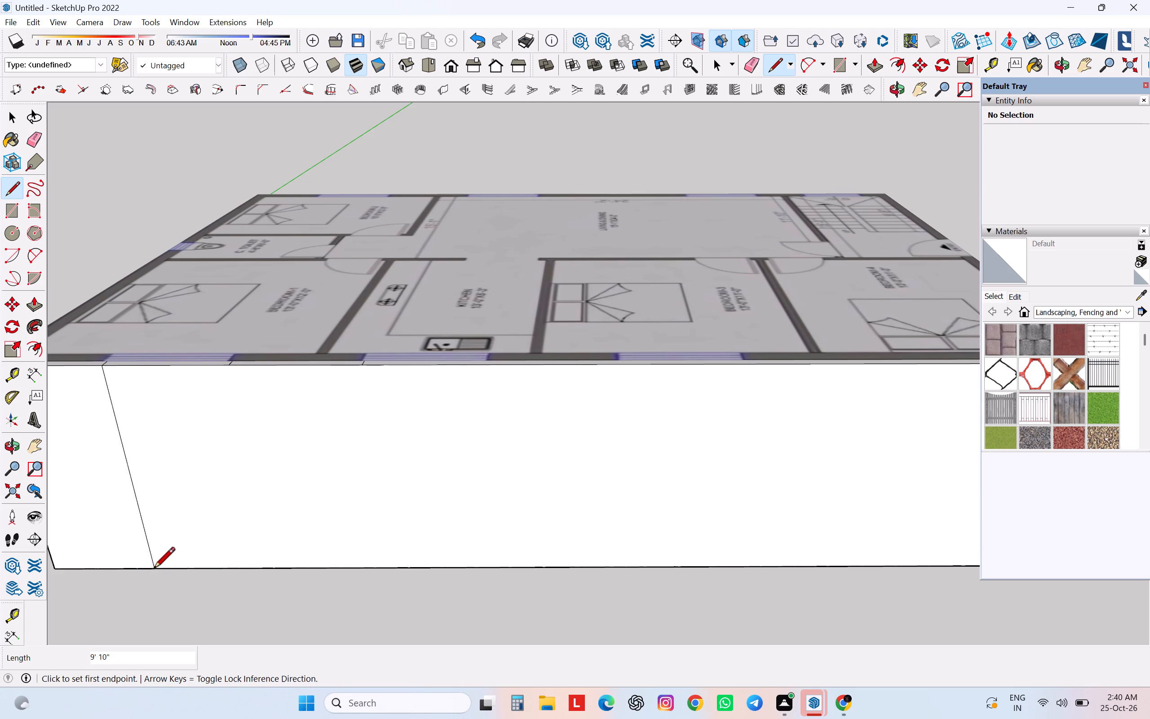
left_click(226, 367)
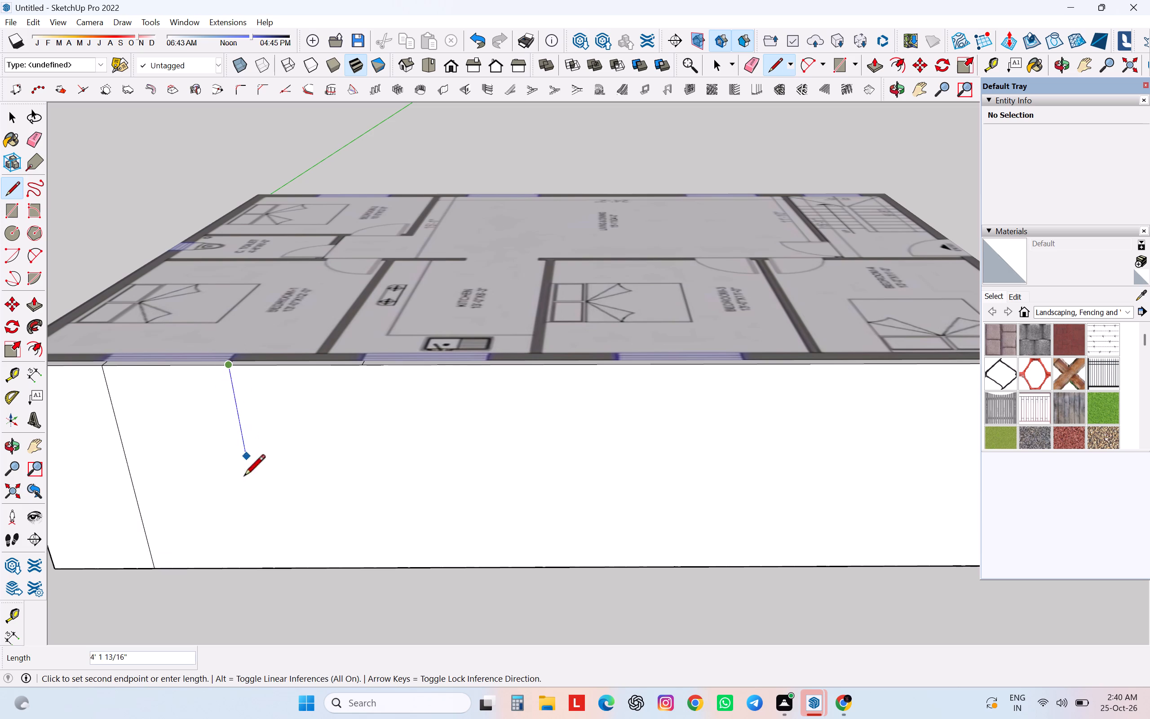
left_click(265, 568)
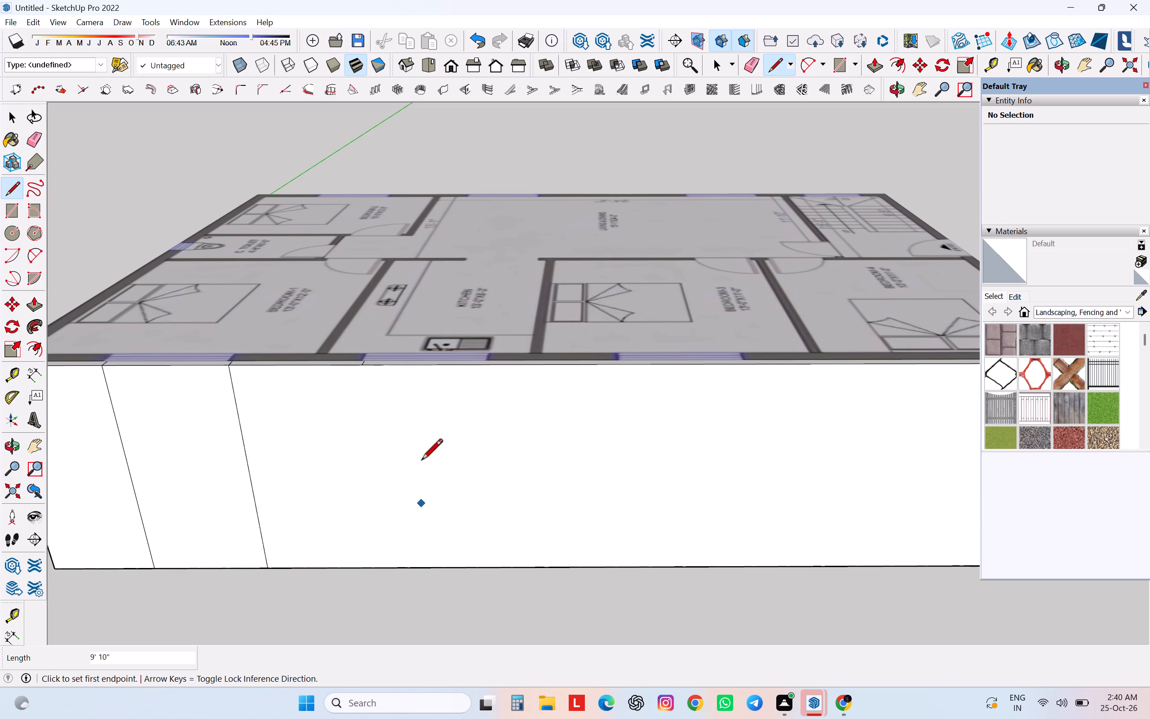
Draw vertical 9' 10" lines down the outer wall face from both ends of the kitchen window to the bottom edge.
left_click(365, 373)
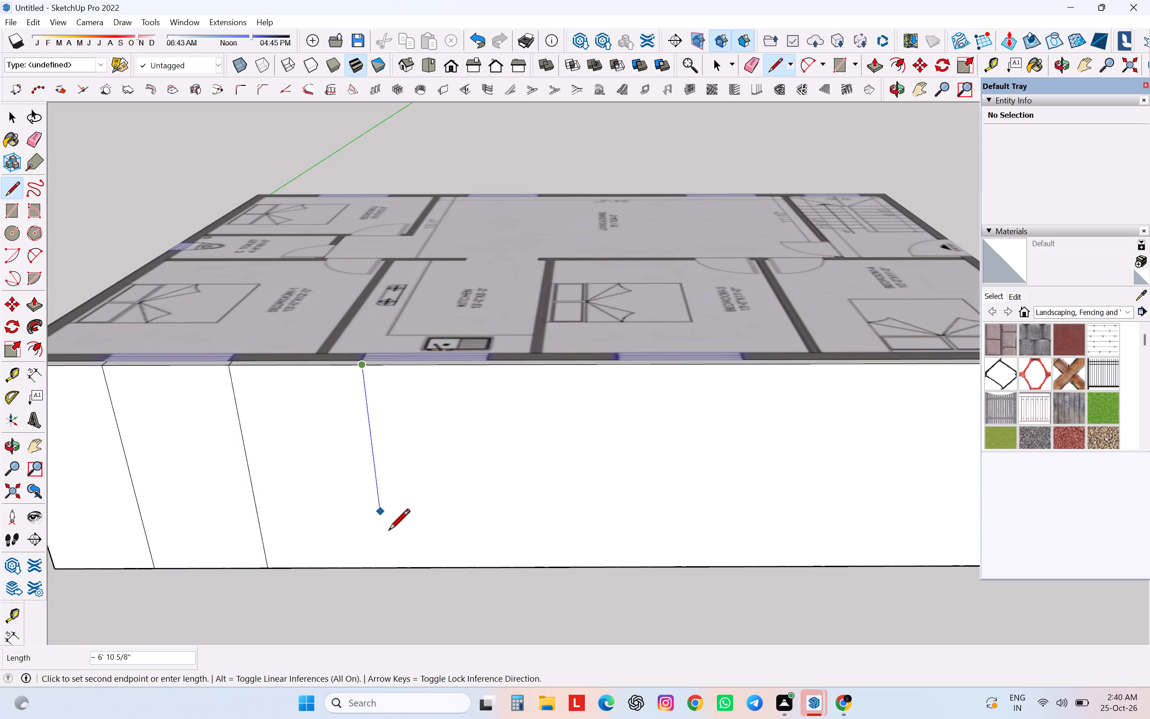
left_click(389, 567)
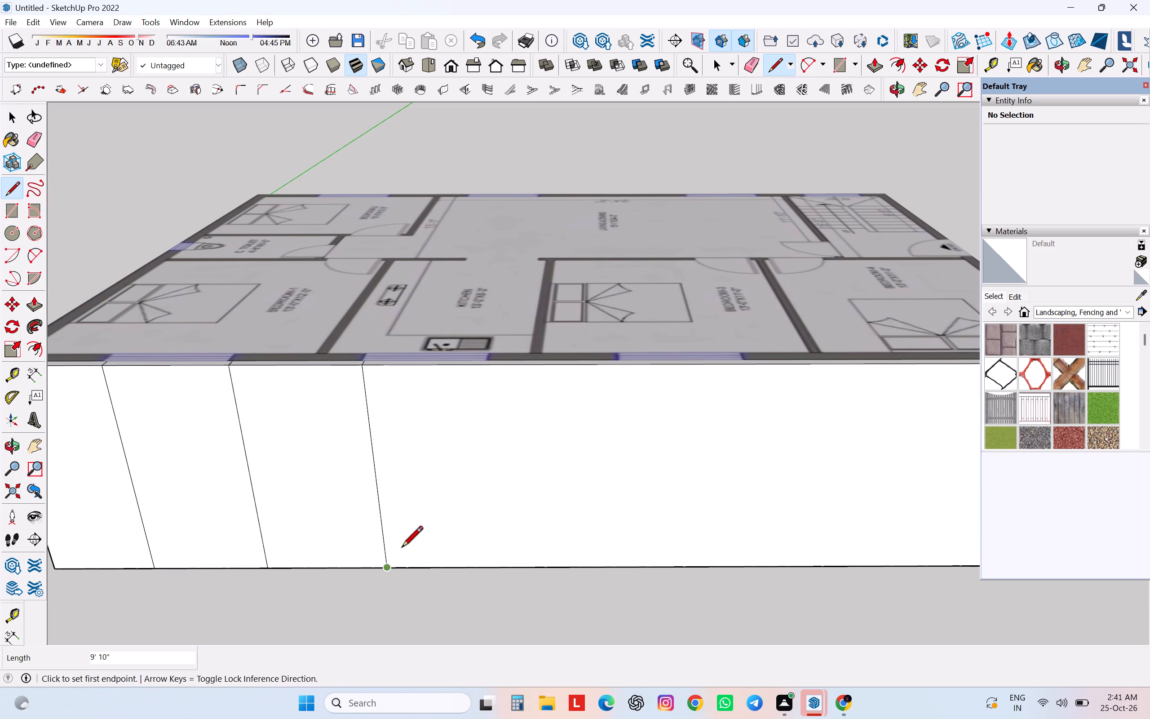
scroll(483, 367, "up", 3)
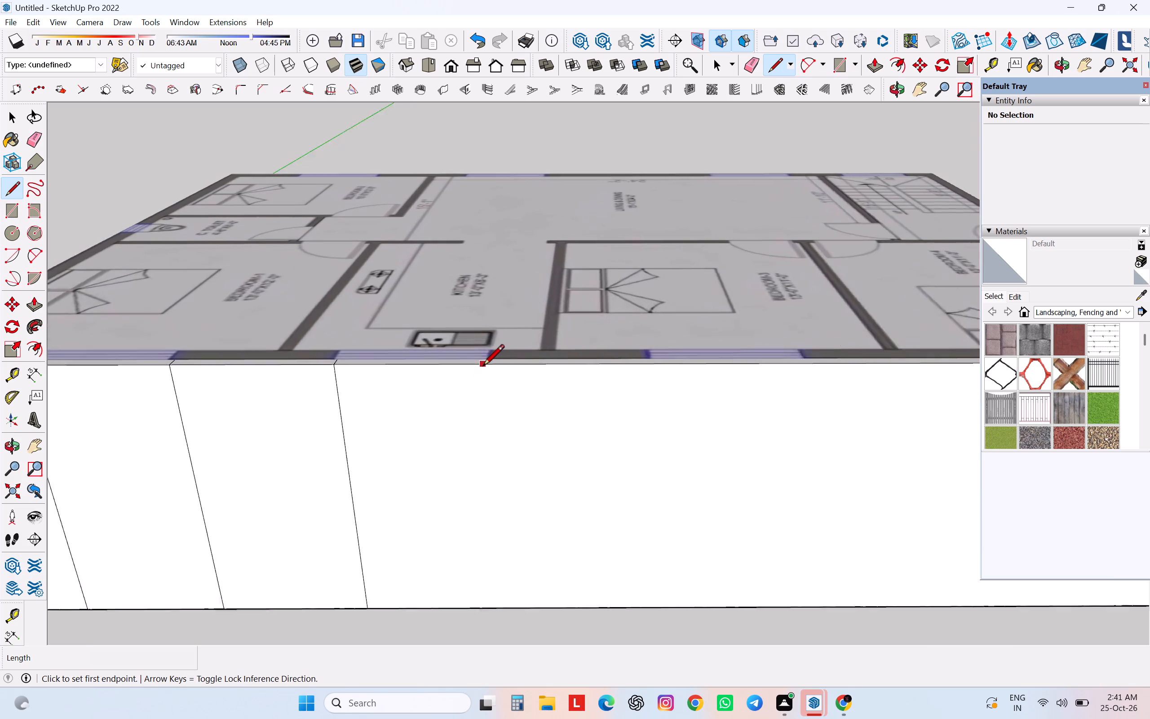
scroll(483, 367, "up", 2)
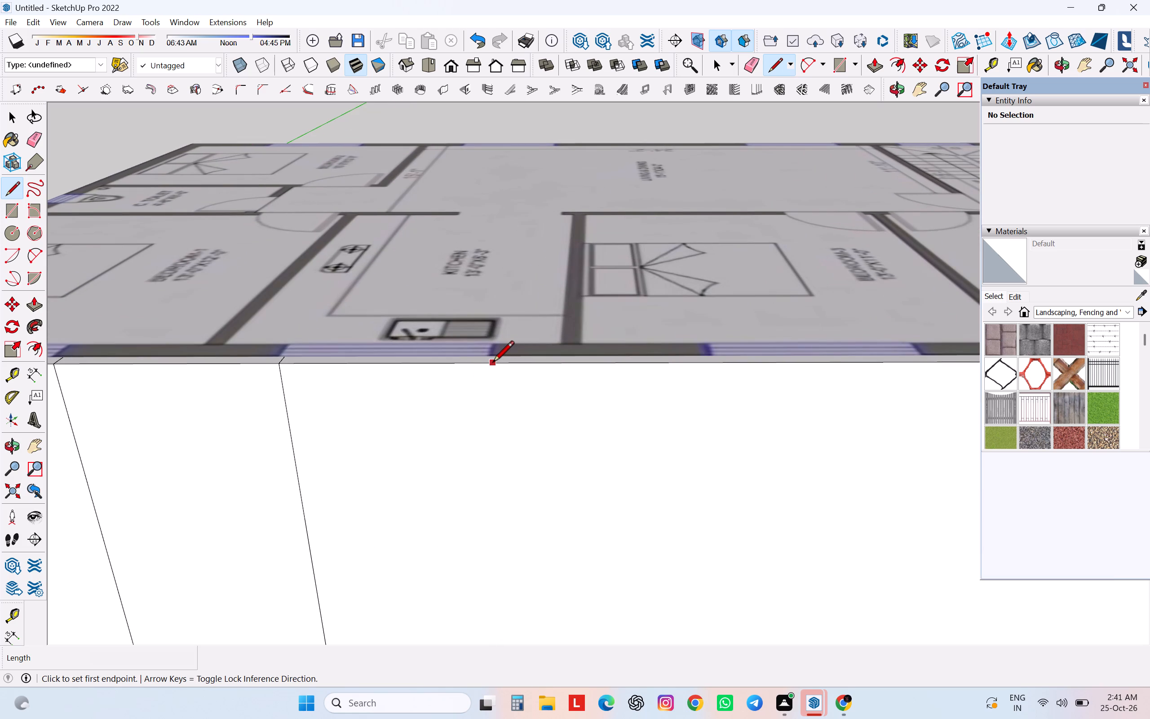
left_click(490, 366)
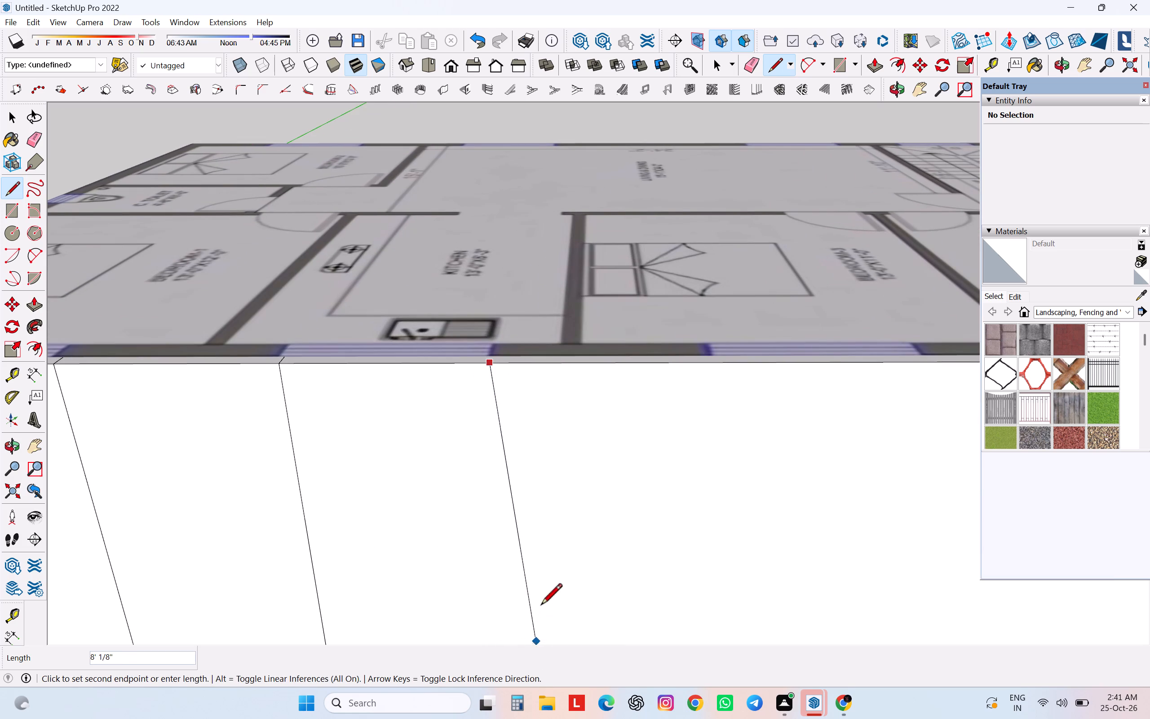
scroll(535, 550, "down", 5)
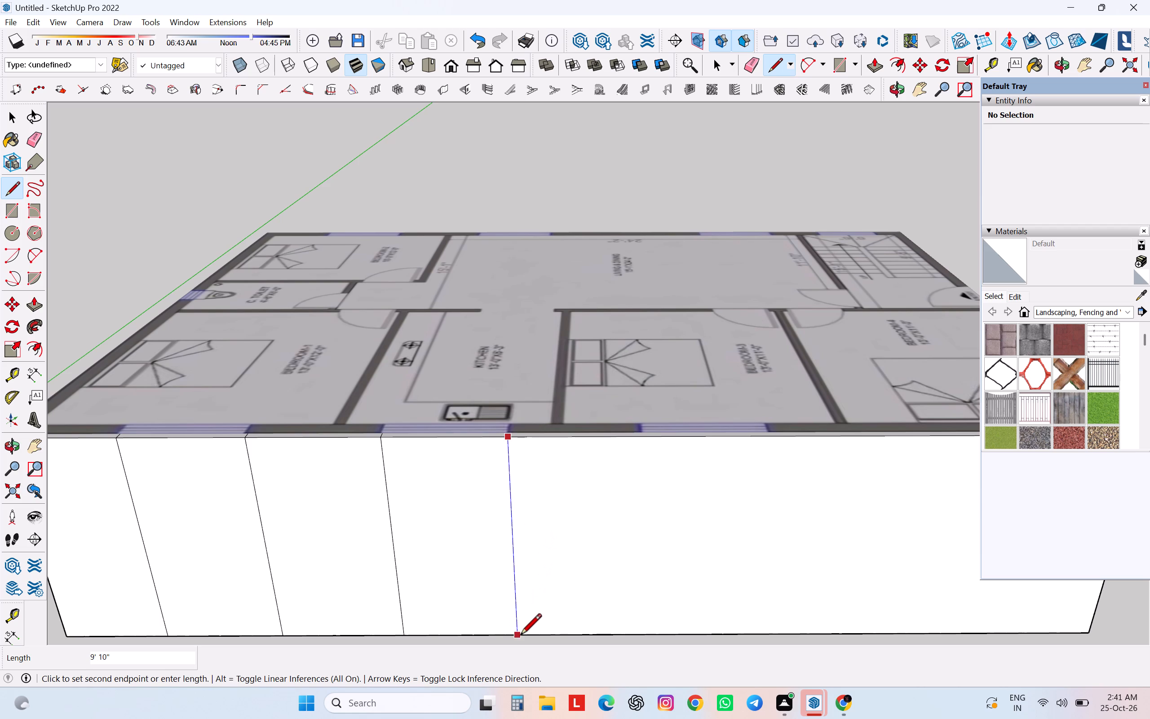
left_click(520, 636)
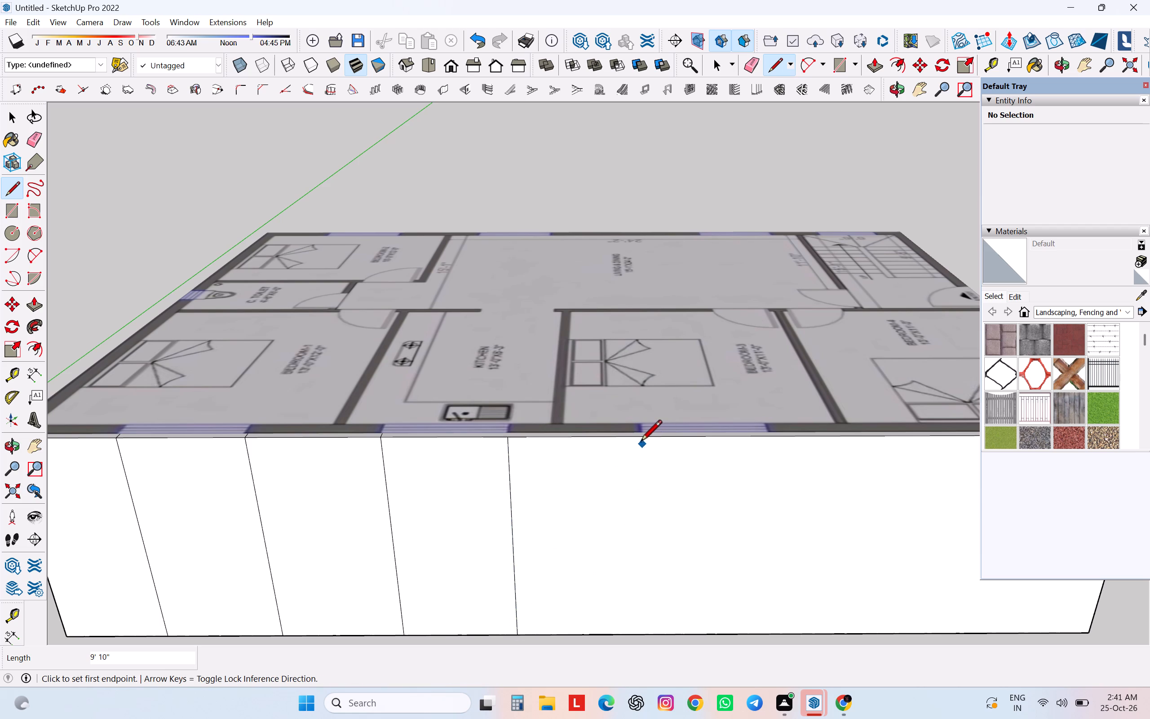
Draw vertical lines of about 9' 10" down the outer wall face from both ends of the Bedroom-3 window to the bottom edge.
scroll(637, 442, "up", 6)
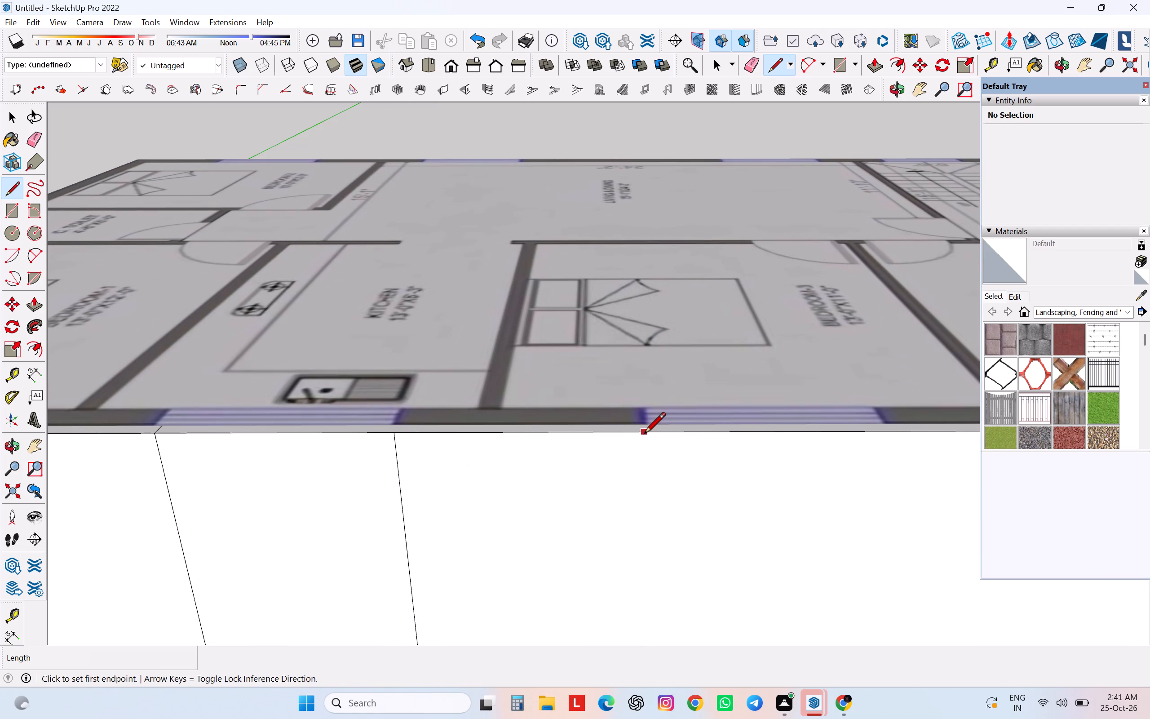
left_click(645, 435)
scroll(643, 449, "down", 11)
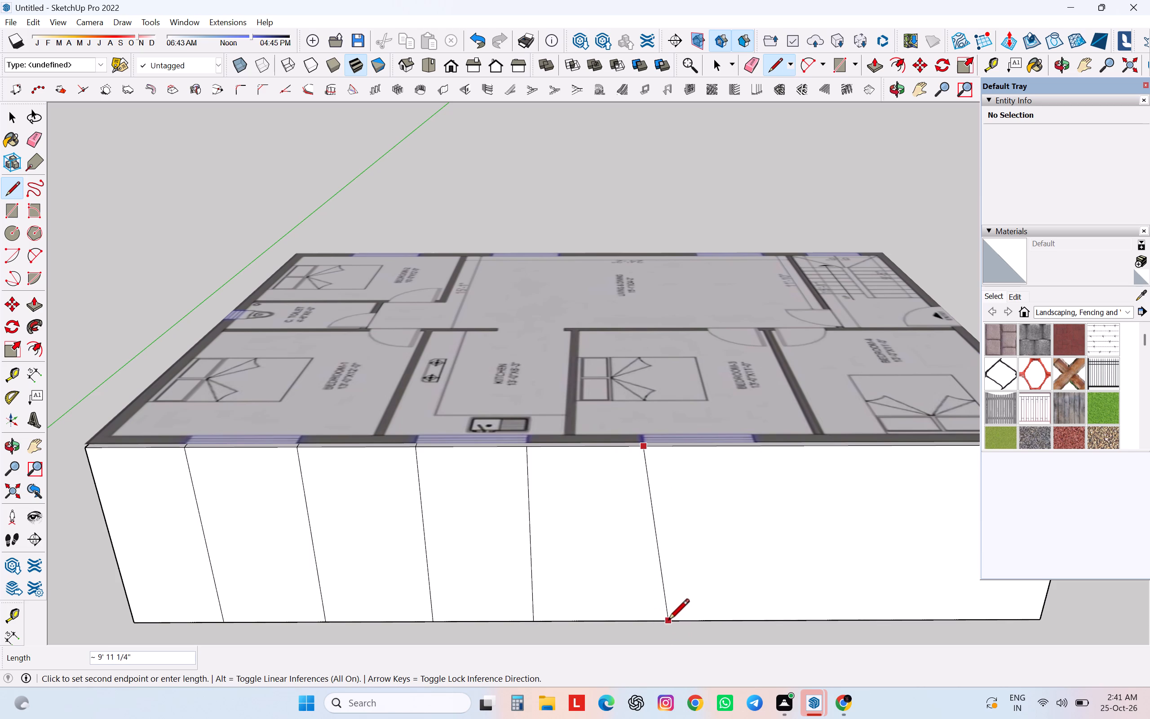
left_click(639, 622)
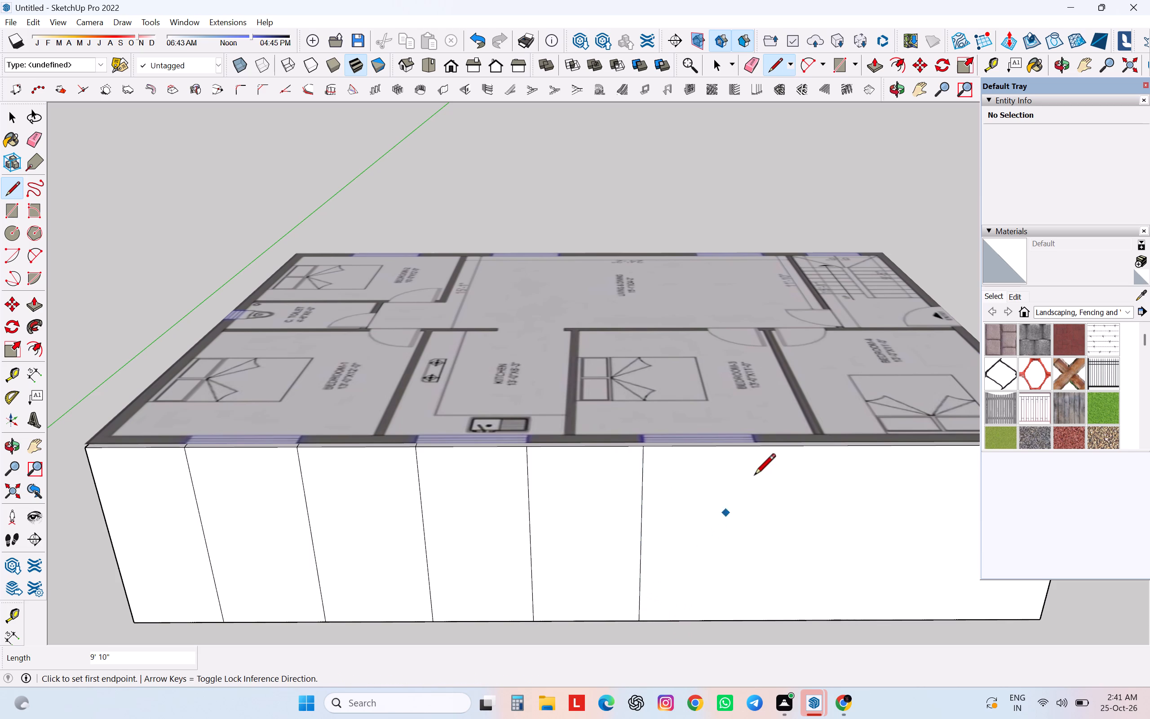
scroll(754, 437, "up", 11)
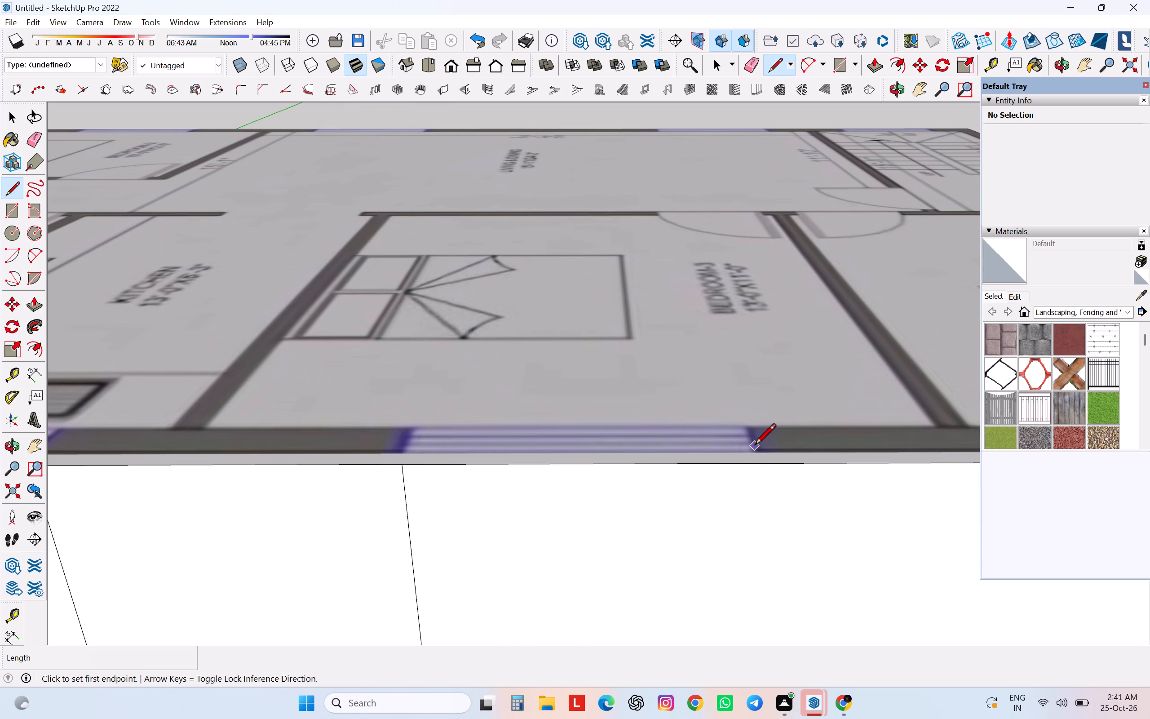
left_click(756, 466)
scroll(757, 456, "down", 7)
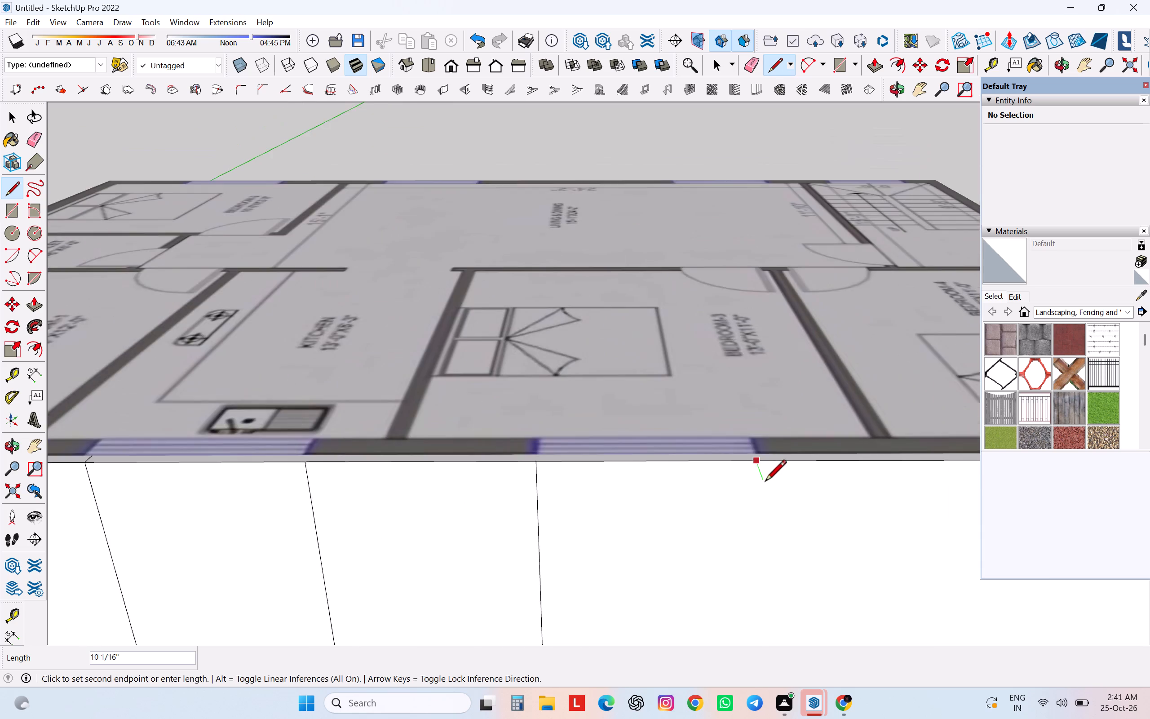
scroll(765, 483, "down", 12)
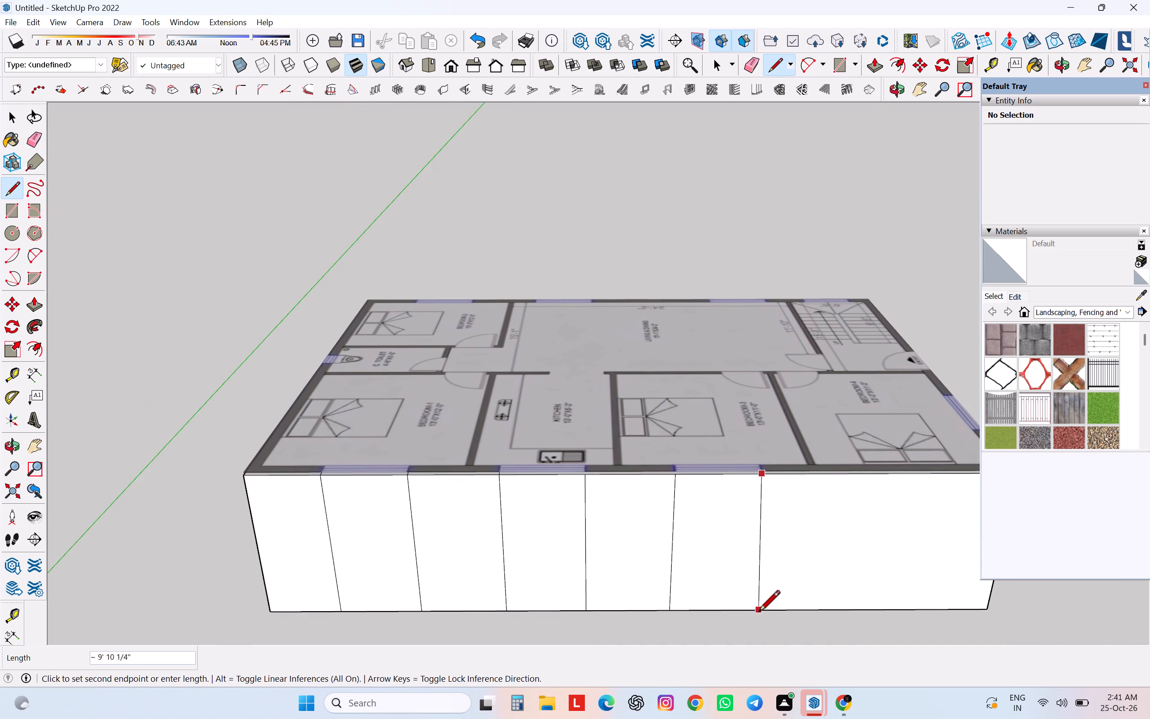
left_click(755, 613)
Draw a vertical 9' 10" line down the entry-side outer wall face from the Bedroom-4 window's end nearest the house corner.
middle_click_drag(774, 622, 710, 596)
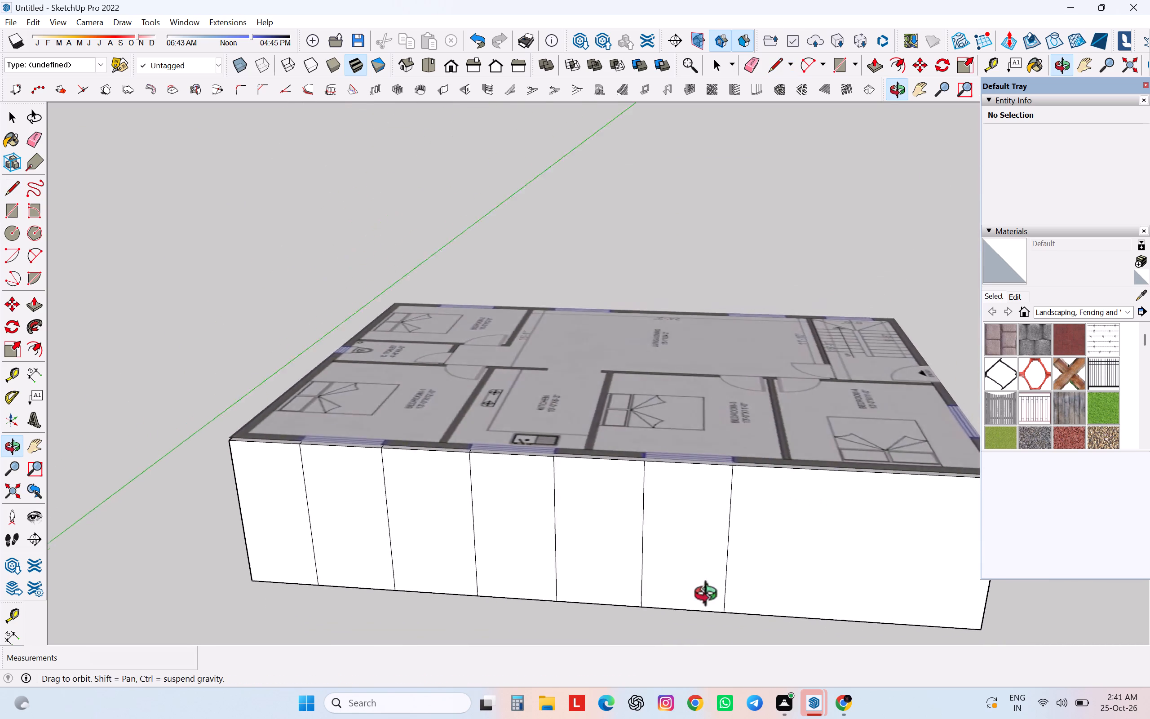
middle_click_drag(710, 596, 574, 564)
scroll(597, 552, "down", 6)
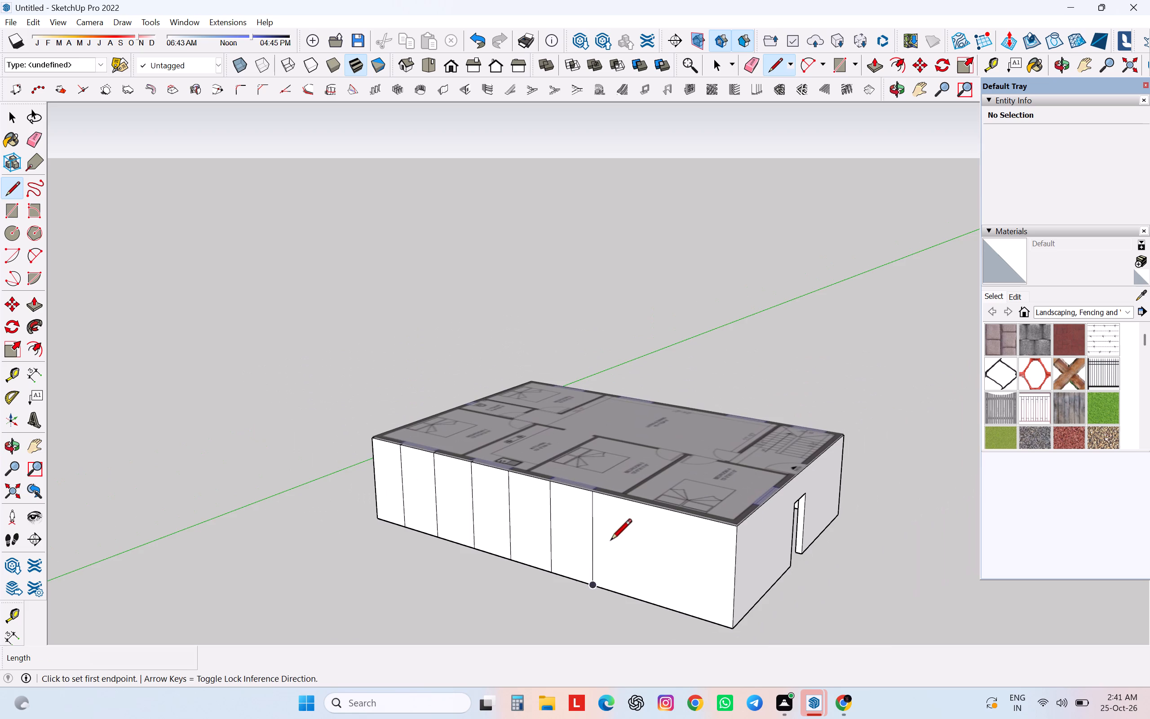
middle_click_drag(614, 533, 637, 680)
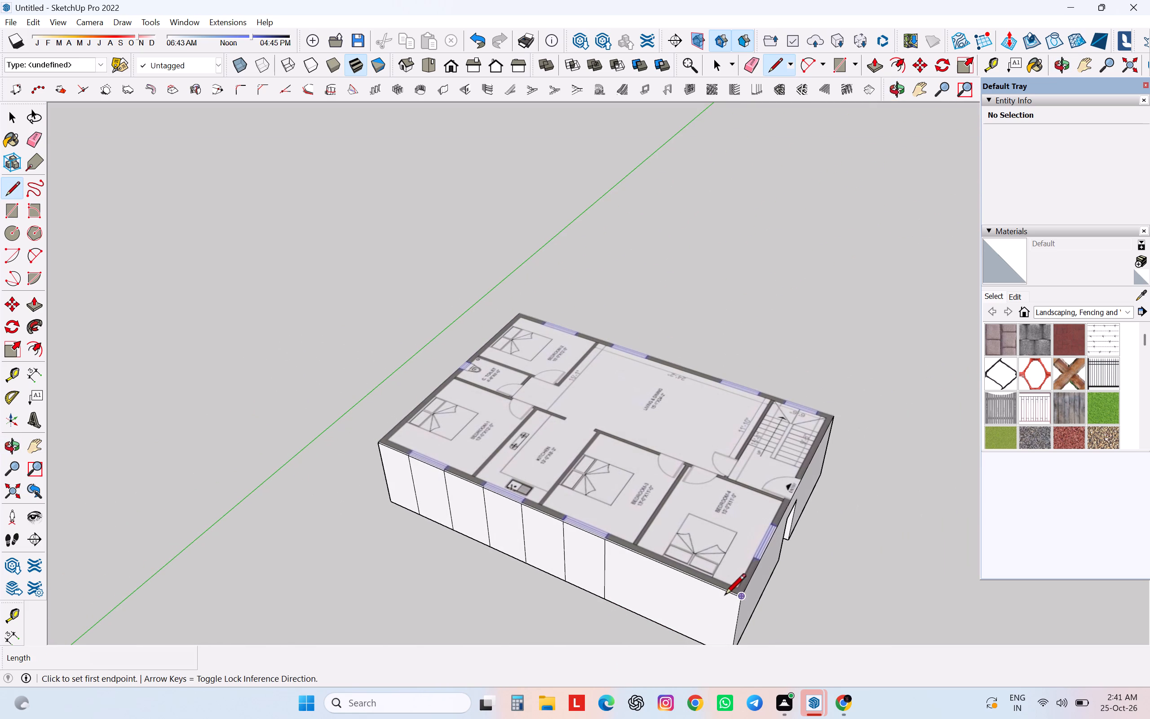
middle_click_drag(791, 588, 446, 526)
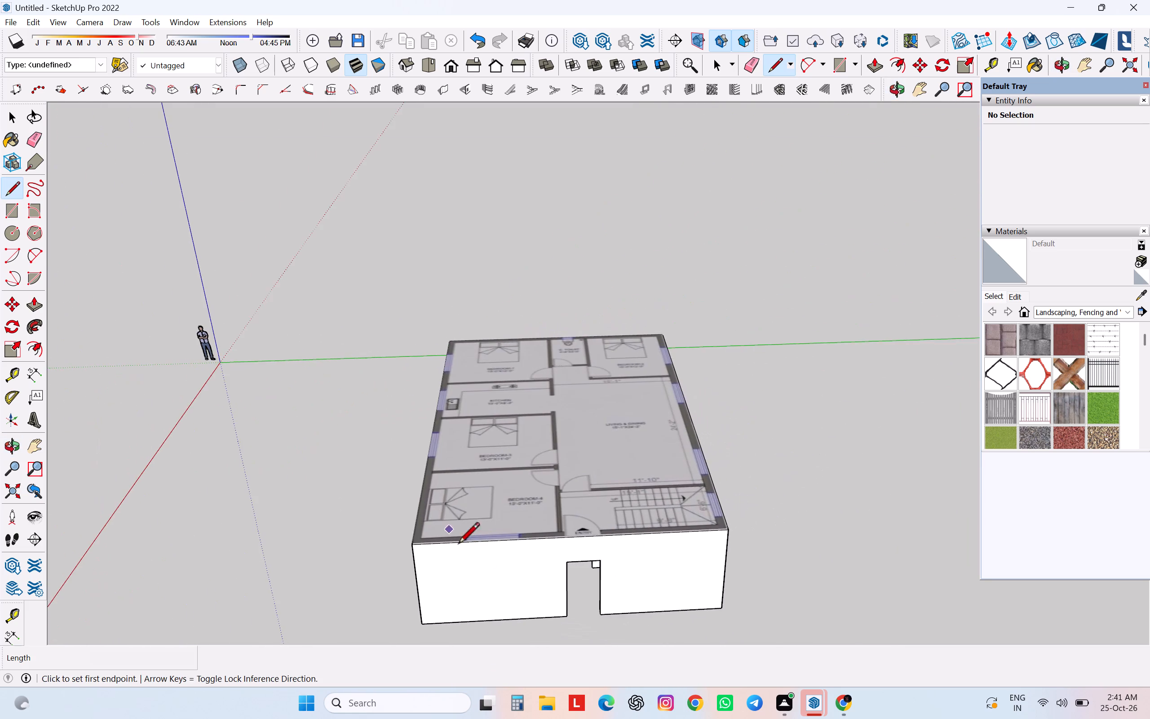
scroll(479, 571, "up", 7)
middle_click_drag(464, 539, 453, 515)
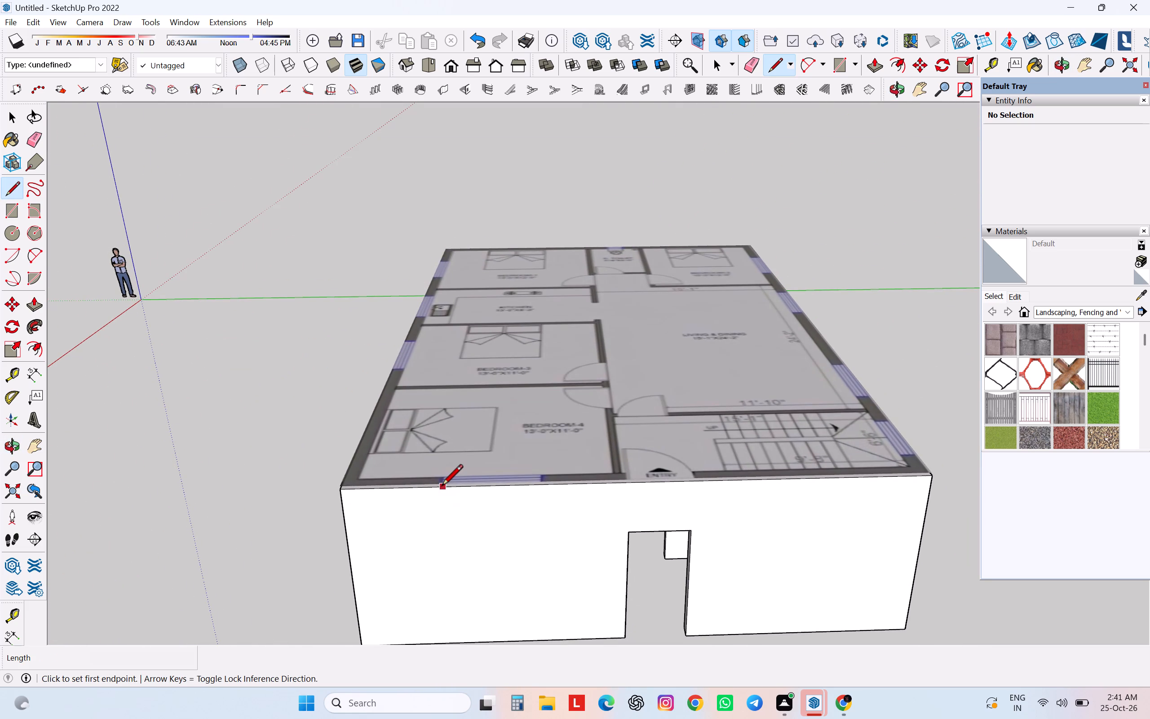
scroll(442, 487, "up", 15)
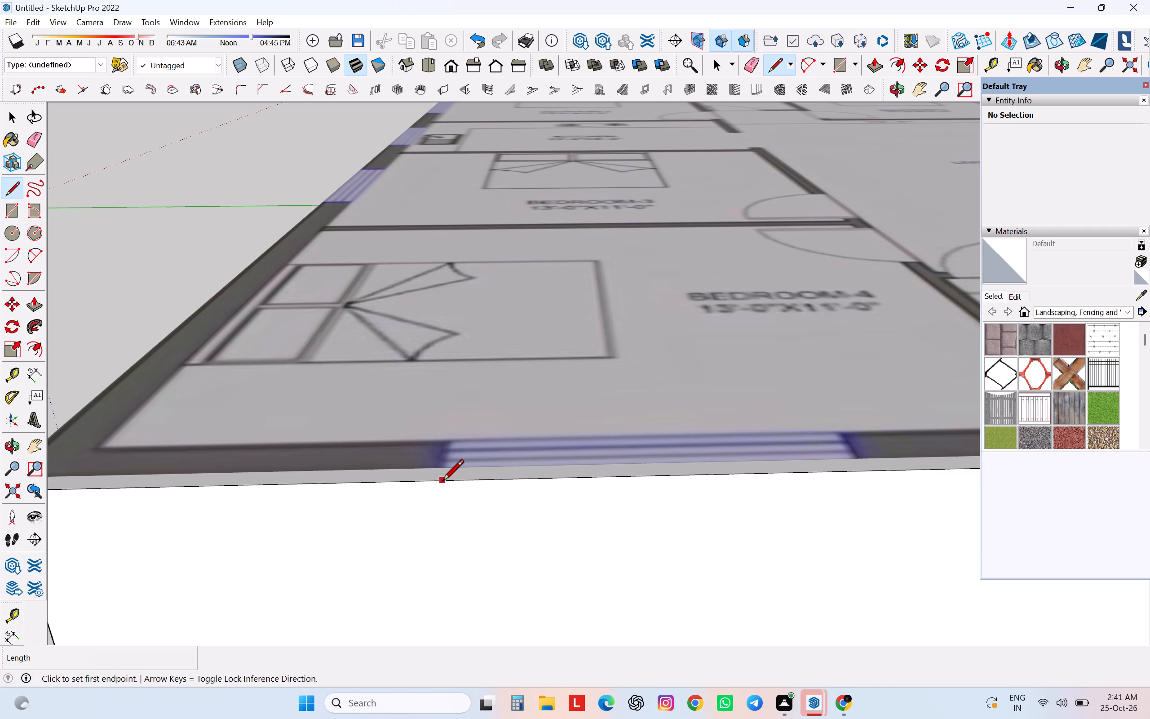
left_click(442, 484)
scroll(442, 459, "down", 17)
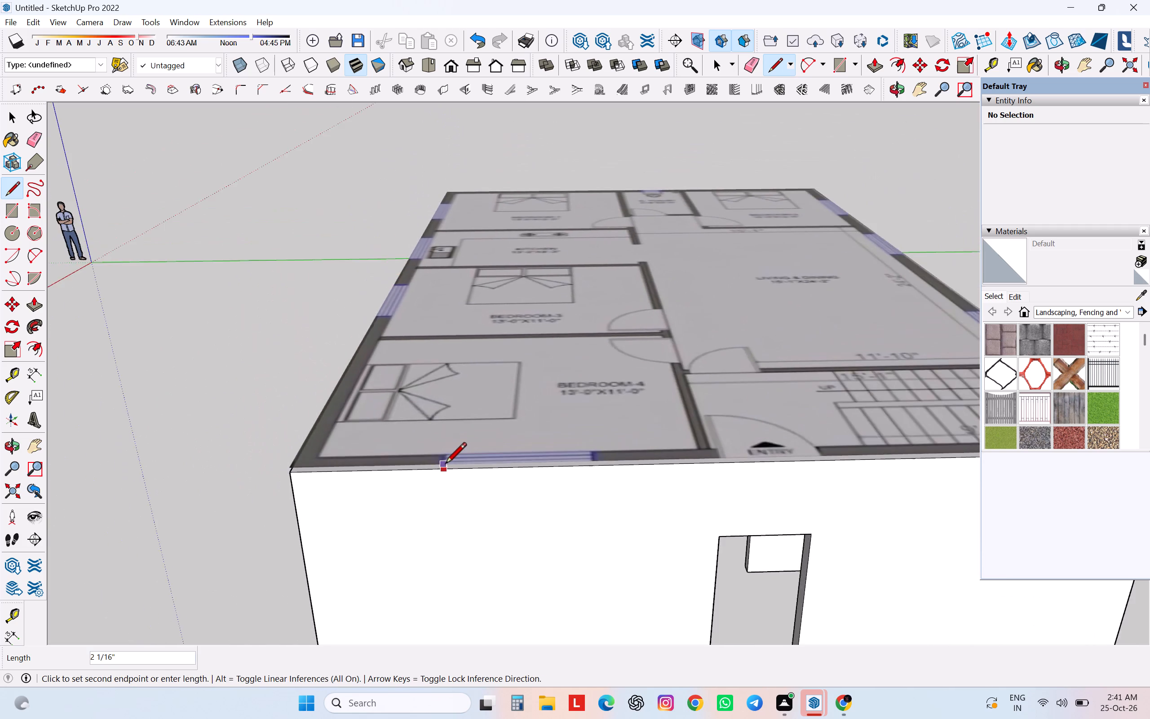
scroll(445, 465, "down", 7)
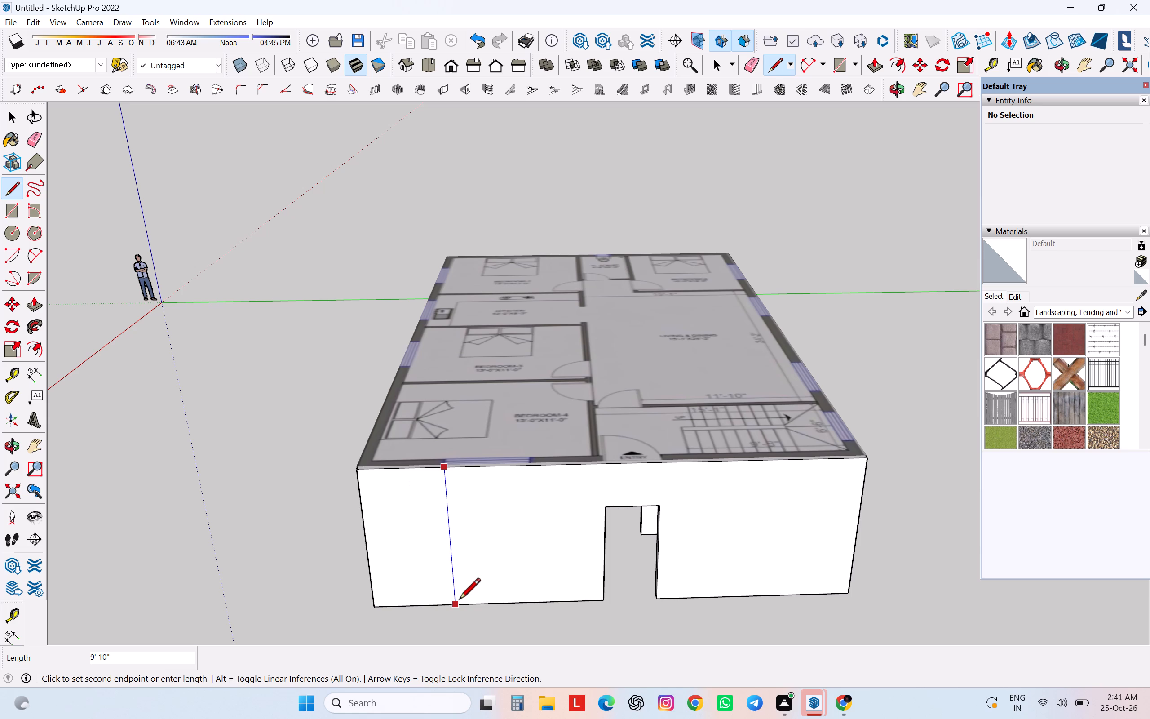
left_click(459, 601)
Draw a vertical 9' 10" line down the outer wall face from the Bedroom-4 window's end nearest the entry door.
scroll(530, 466, "up", 6)
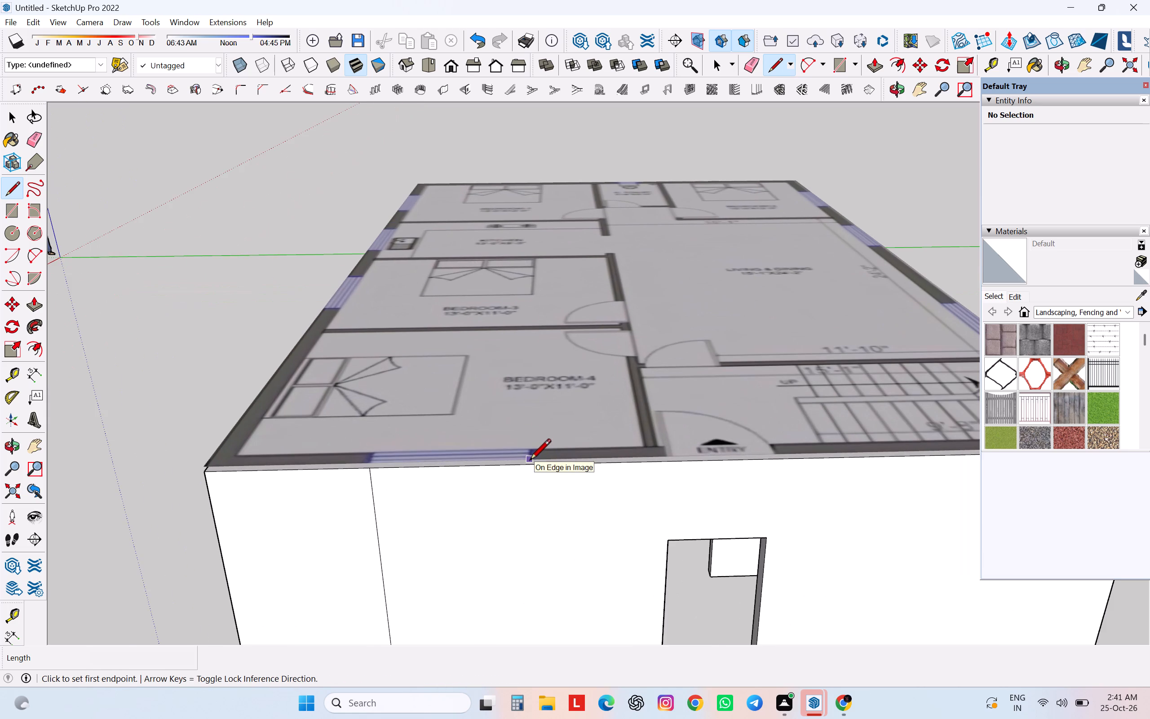
scroll(530, 462, "up", 12)
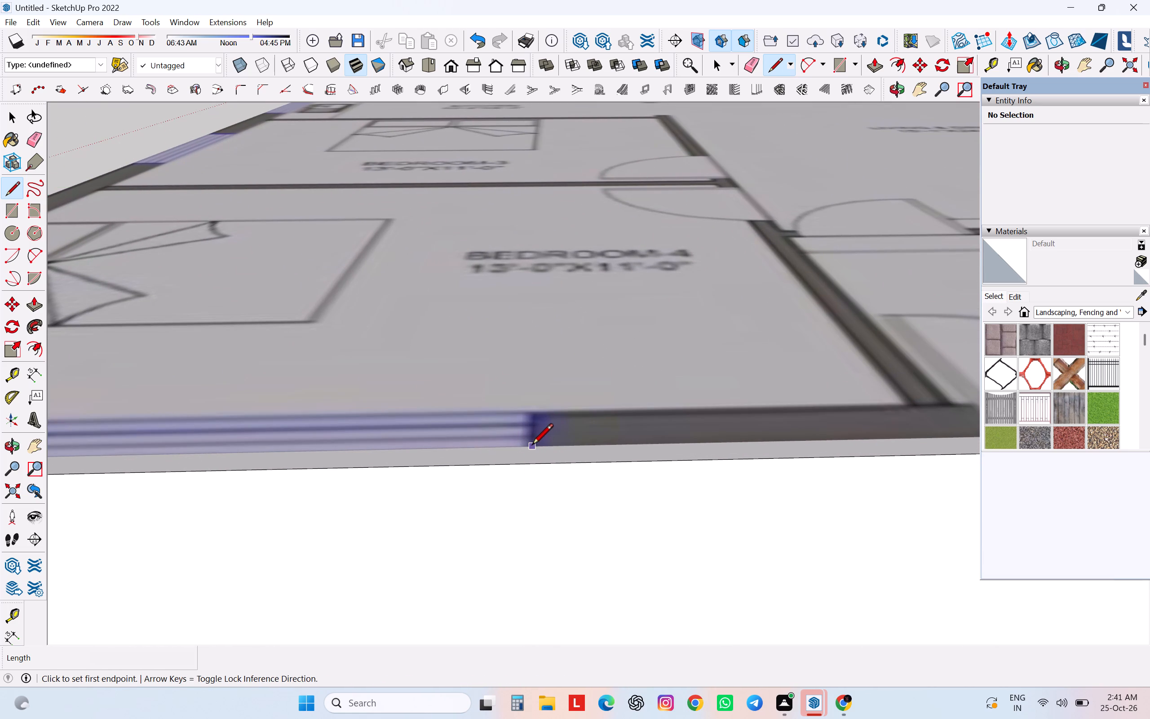
left_click(532, 463)
scroll(532, 457, "down", 20)
scroll(532, 457, "down", 1)
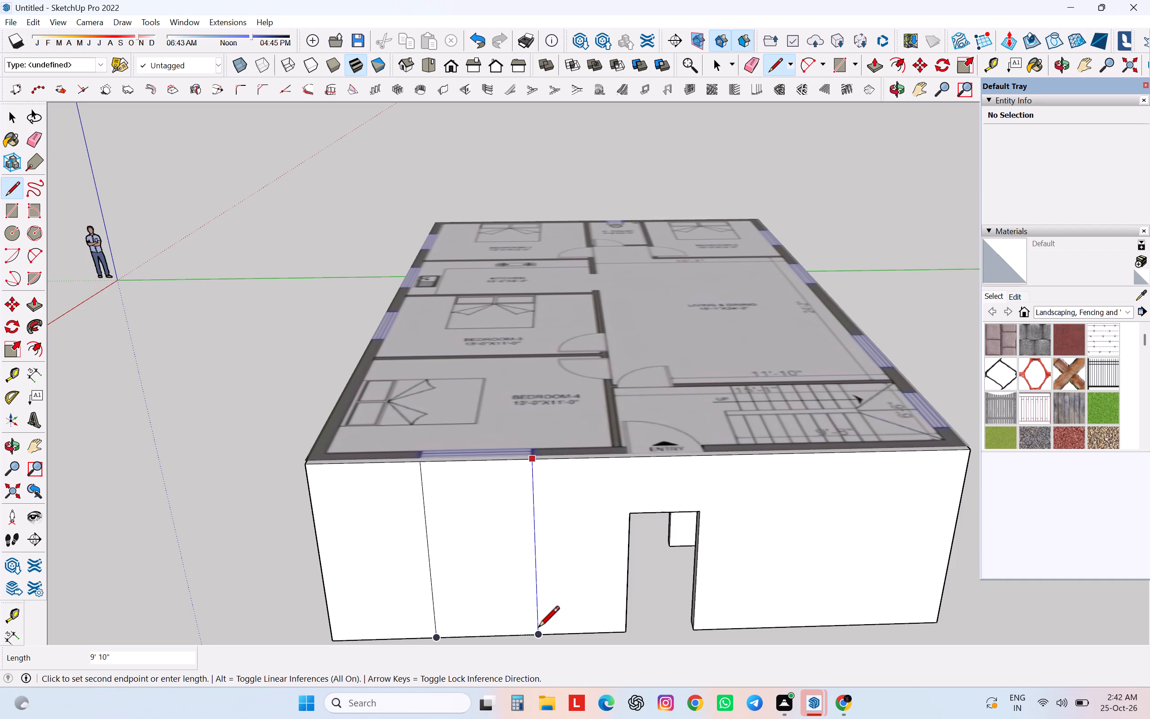
left_click(538, 629)
Draw a short line across the wall top at the staircase window's corner-side end and continue it 9' 10" down the outer face.
scroll(712, 595, "down", 5)
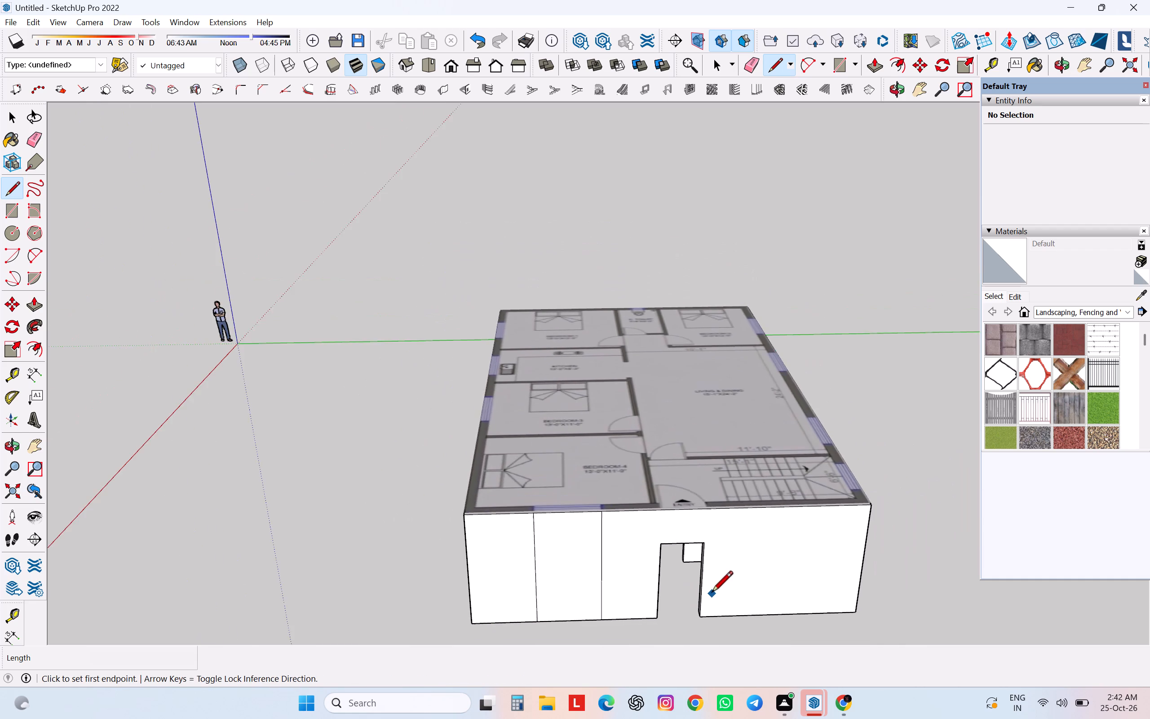
middle_click_drag(712, 594, 191, 552)
scroll(346, 496, "up", 9)
scroll(299, 378, "up", 3)
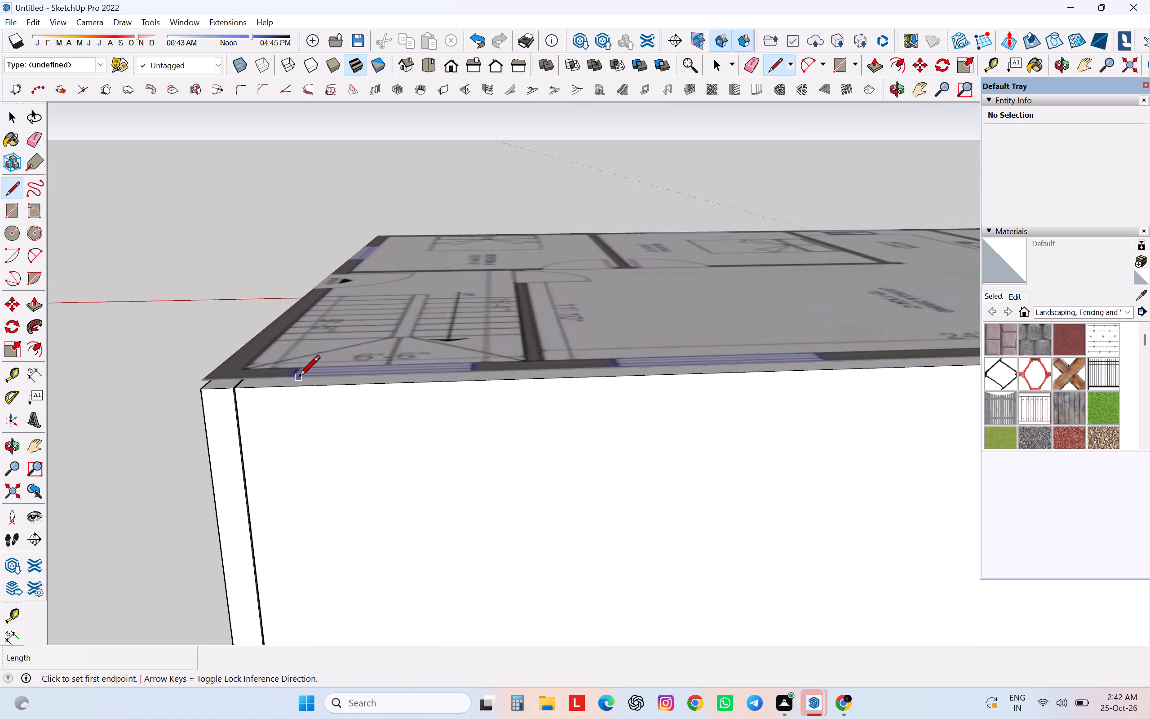
scroll(299, 378, "up", 8)
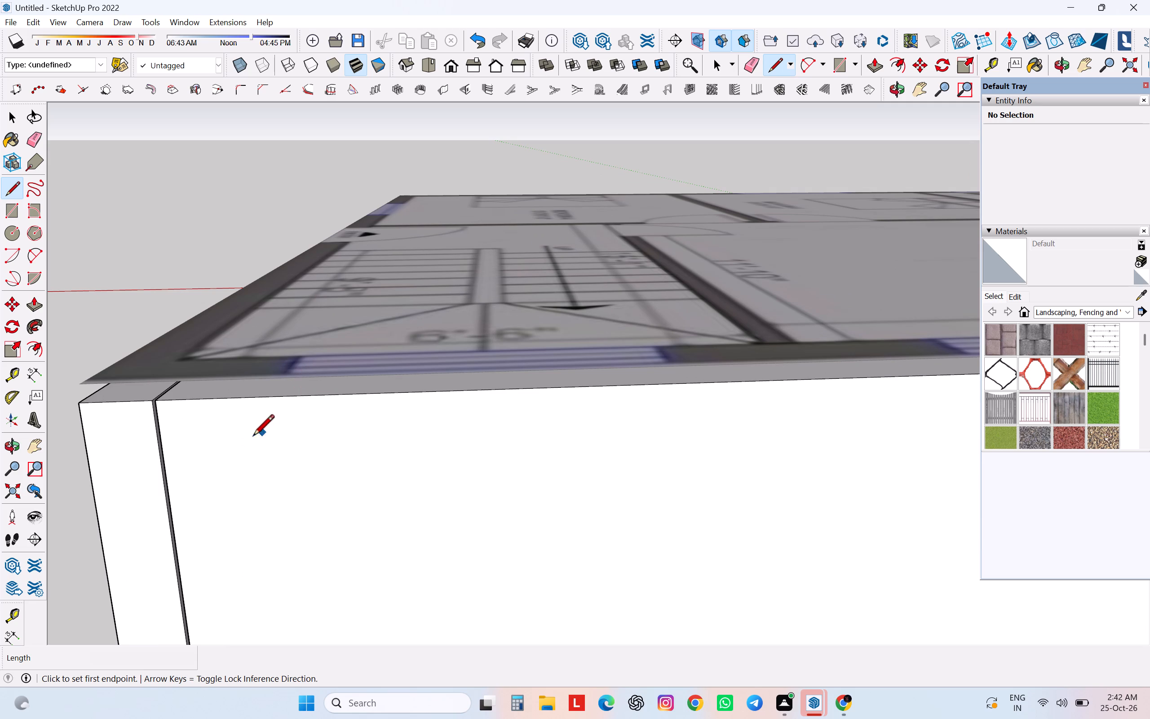
scroll(158, 429, "up", 15)
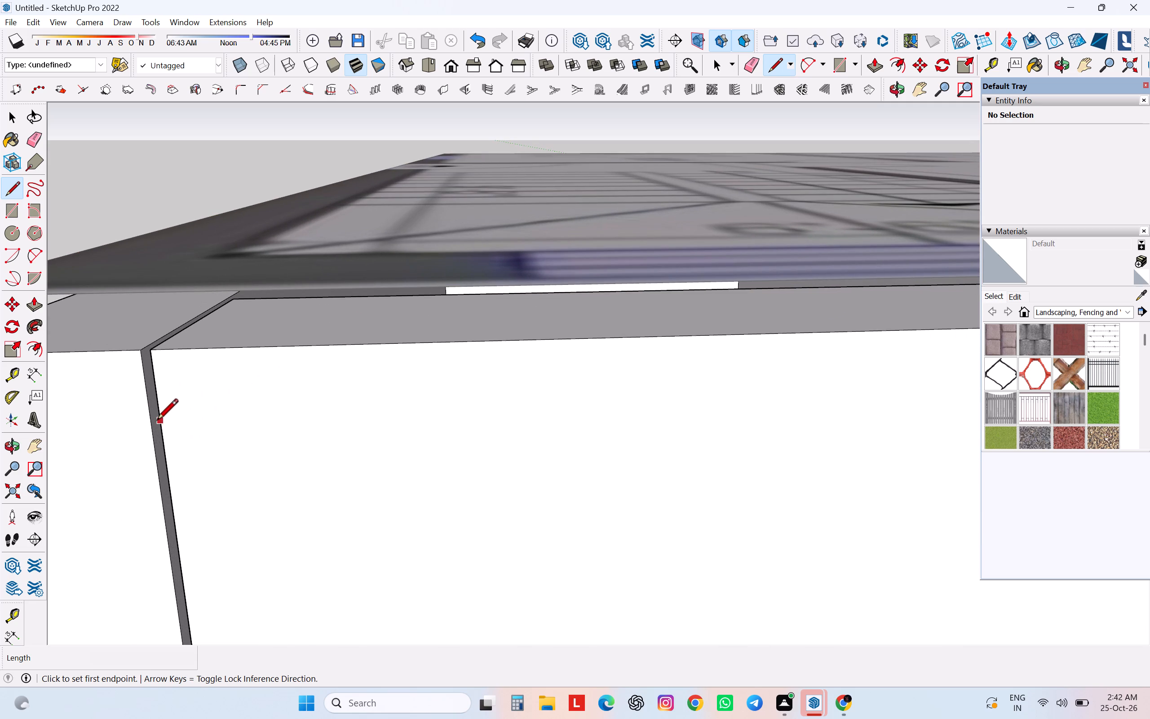
scroll(157, 422, "down", 19)
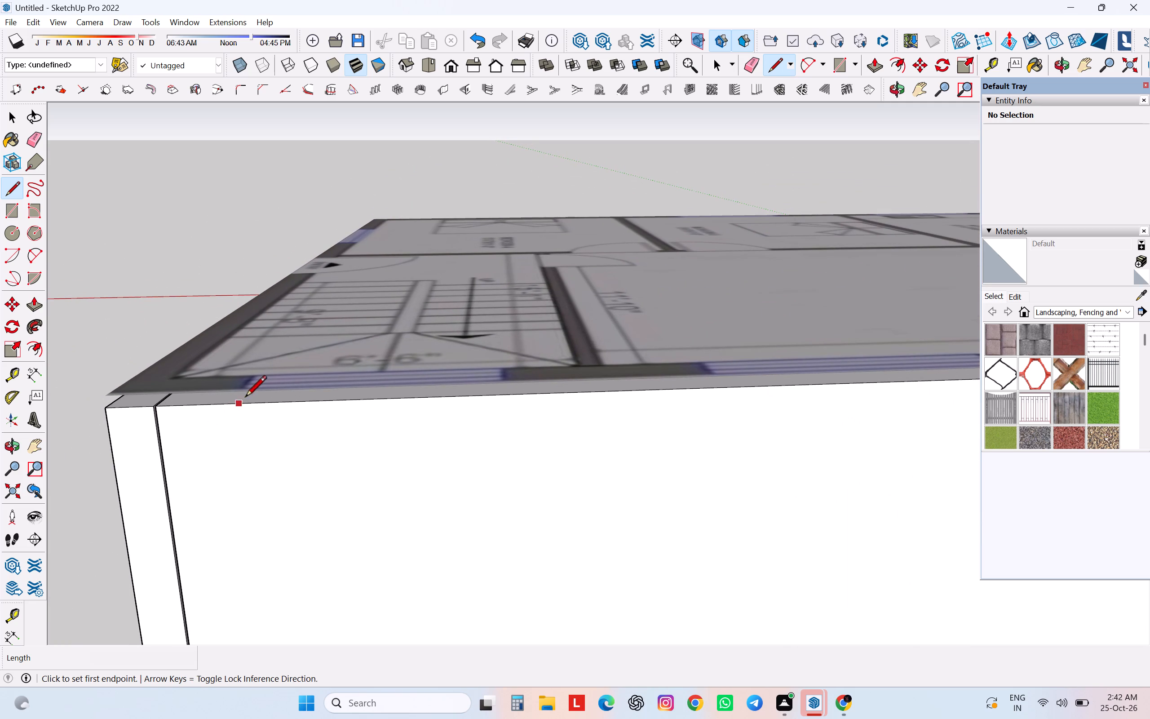
left_click(244, 391)
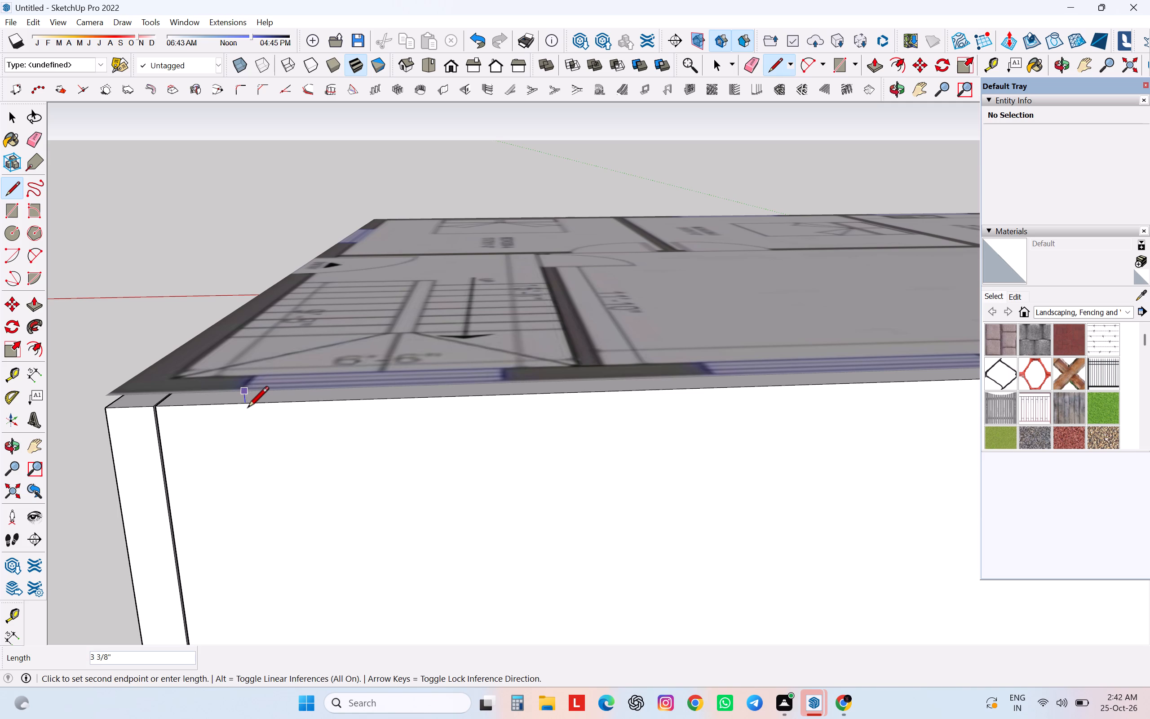
left_click(247, 401)
scroll(257, 468, "down", 4)
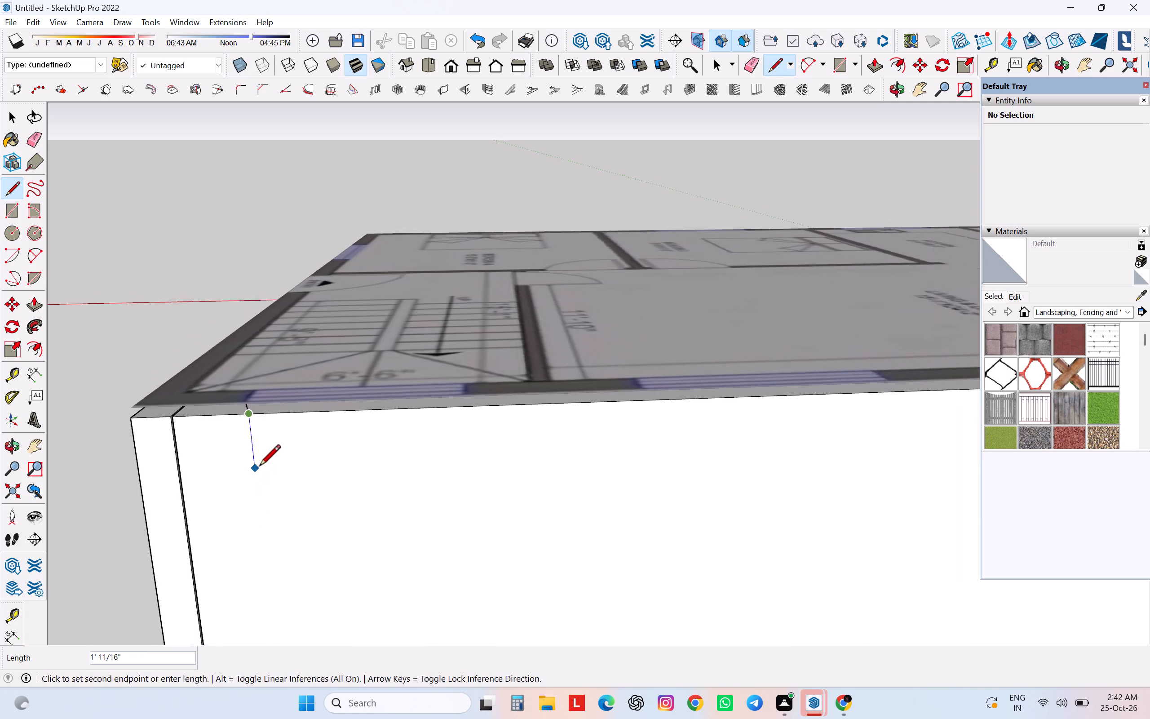
scroll(259, 467, "down", 16)
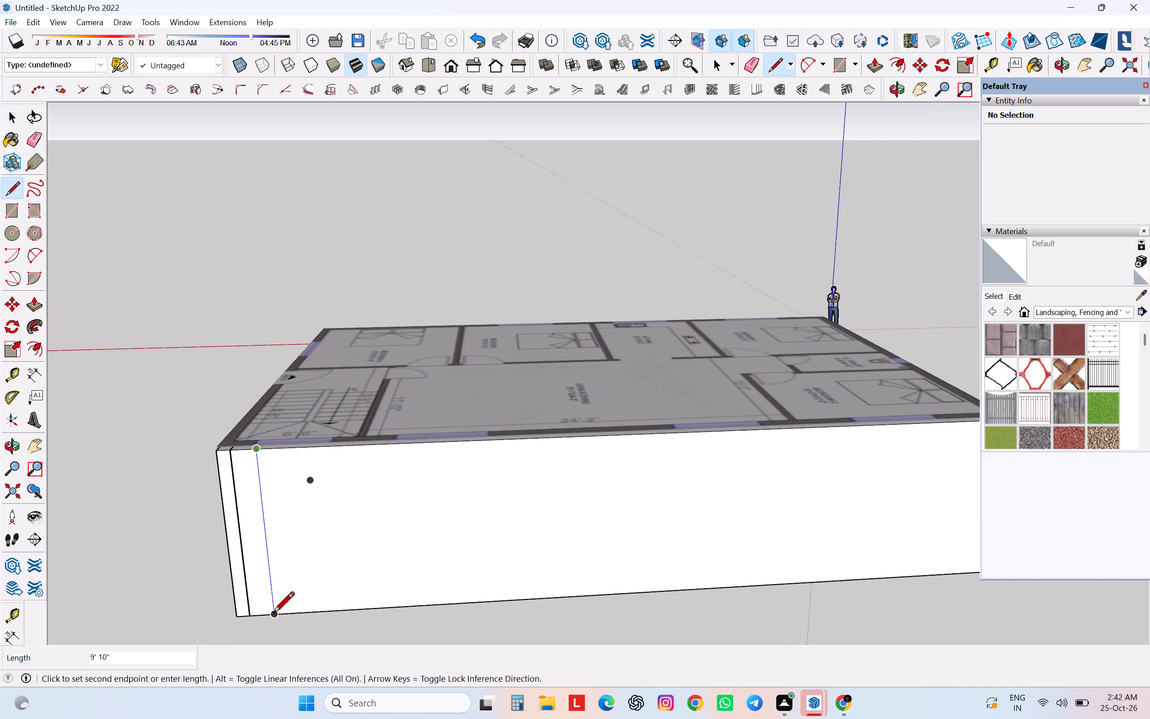
left_click(273, 617)
Draw a vertical 9' 10" line down the outer wall face from the staircase window's end nearest the living room.
scroll(329, 459, "up", 13)
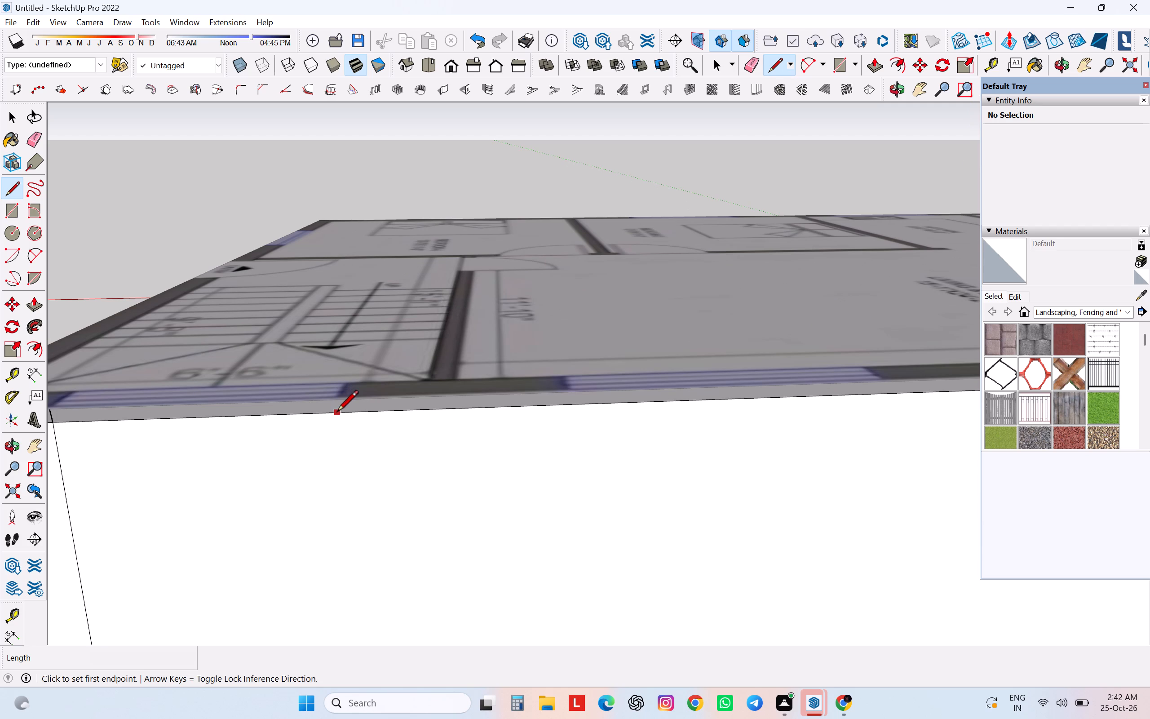
left_click(337, 416)
scroll(337, 416, "down", 16)
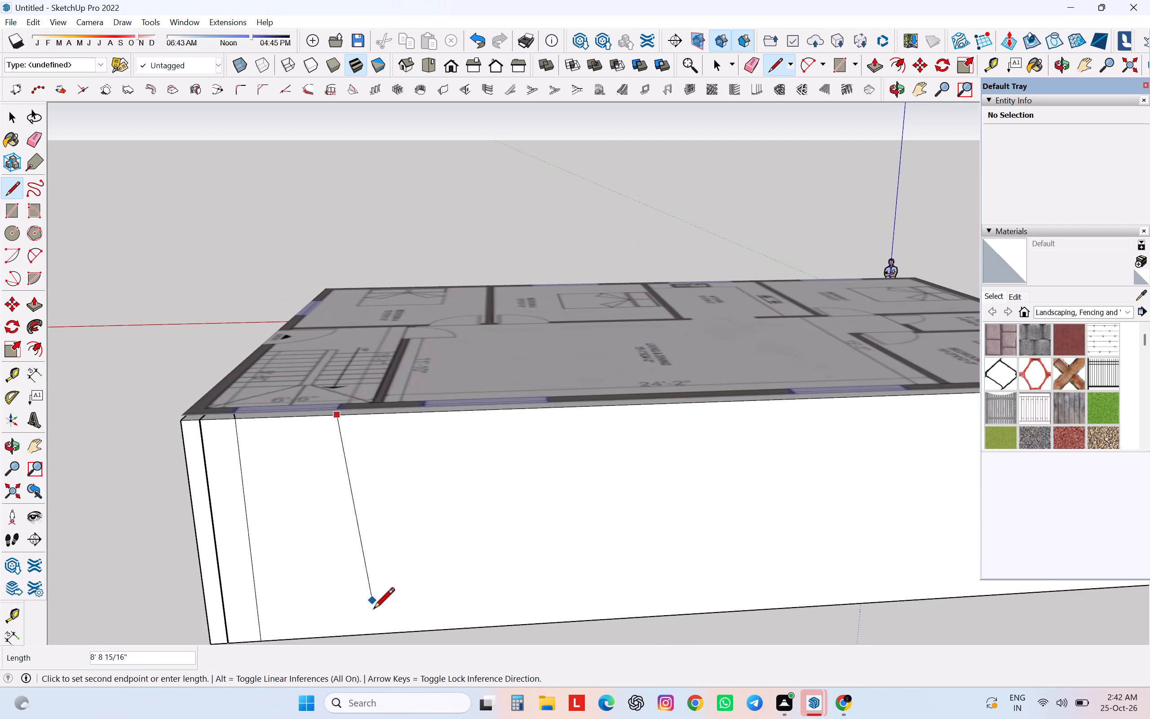
left_click(358, 636)
Draw vertical 9' 10" lines down the outer wall face from both ends of the living and dining window nearest the staircase.
scroll(406, 390, "up", 6)
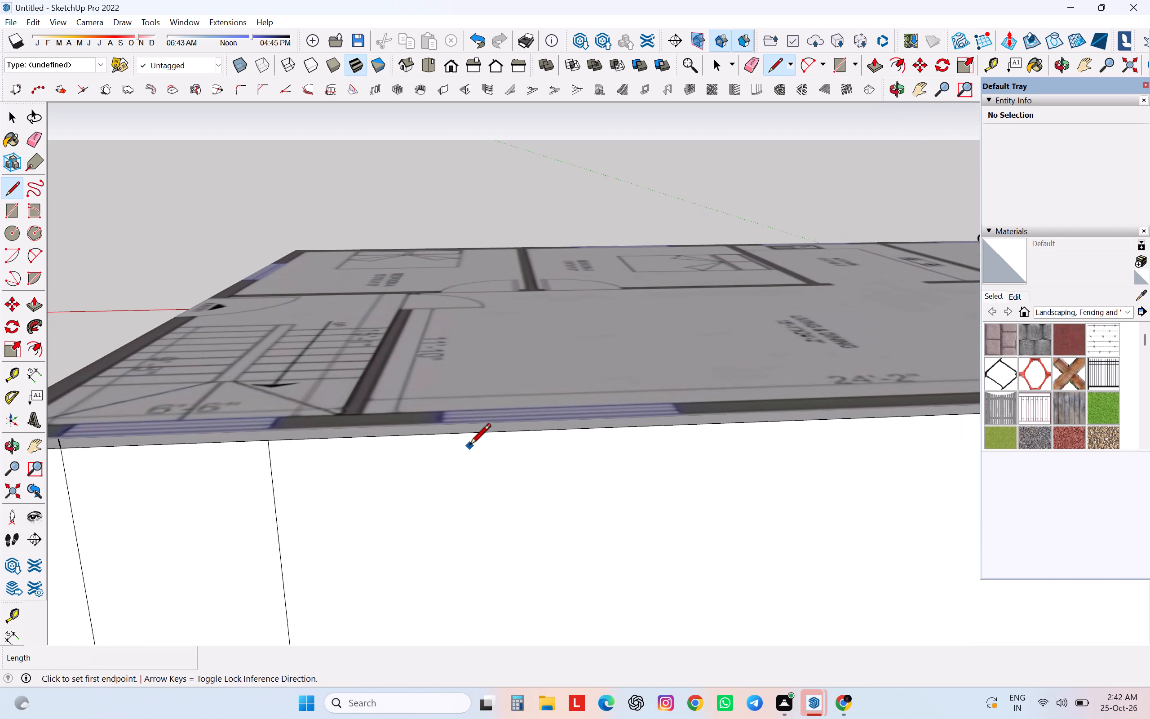
left_click(442, 435)
scroll(442, 435, "down", 15)
scroll(485, 578, "down", 1)
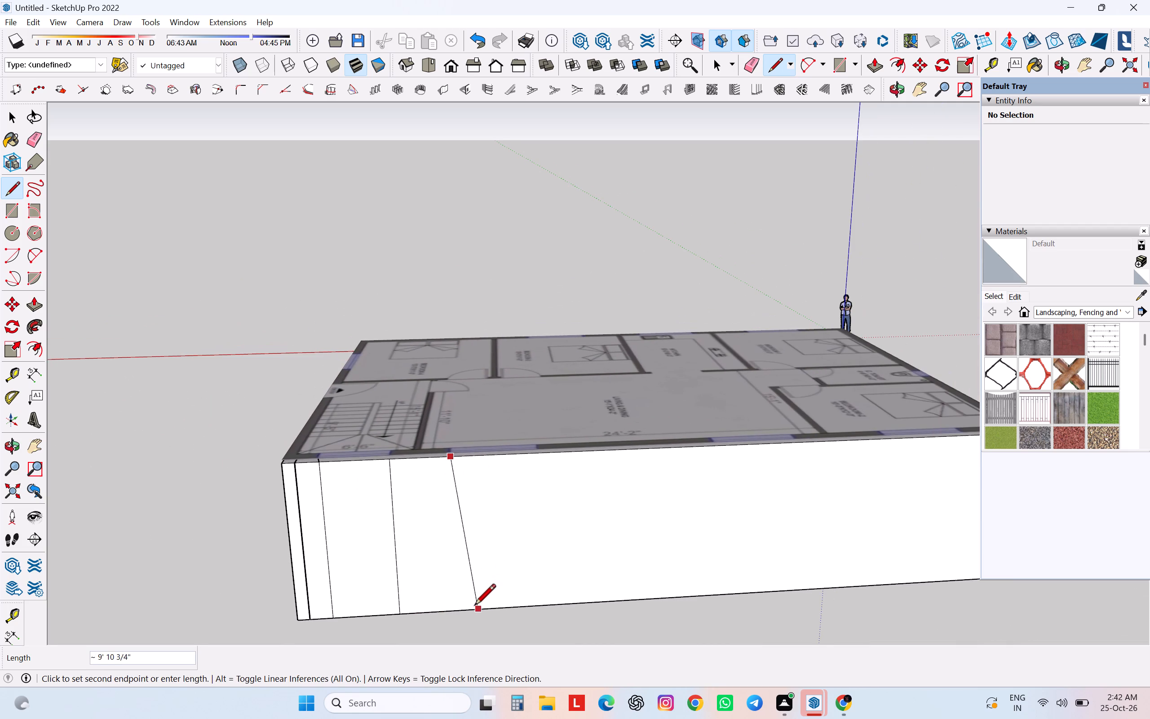
left_click(460, 612)
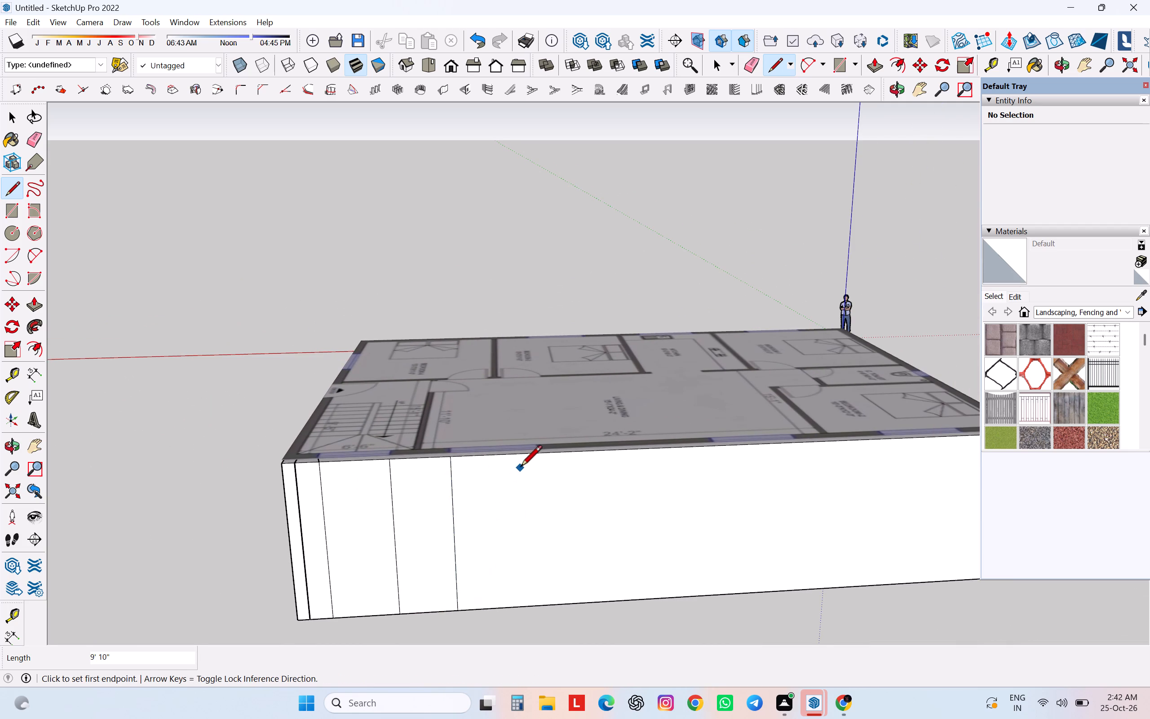
scroll(531, 461, "up", 13)
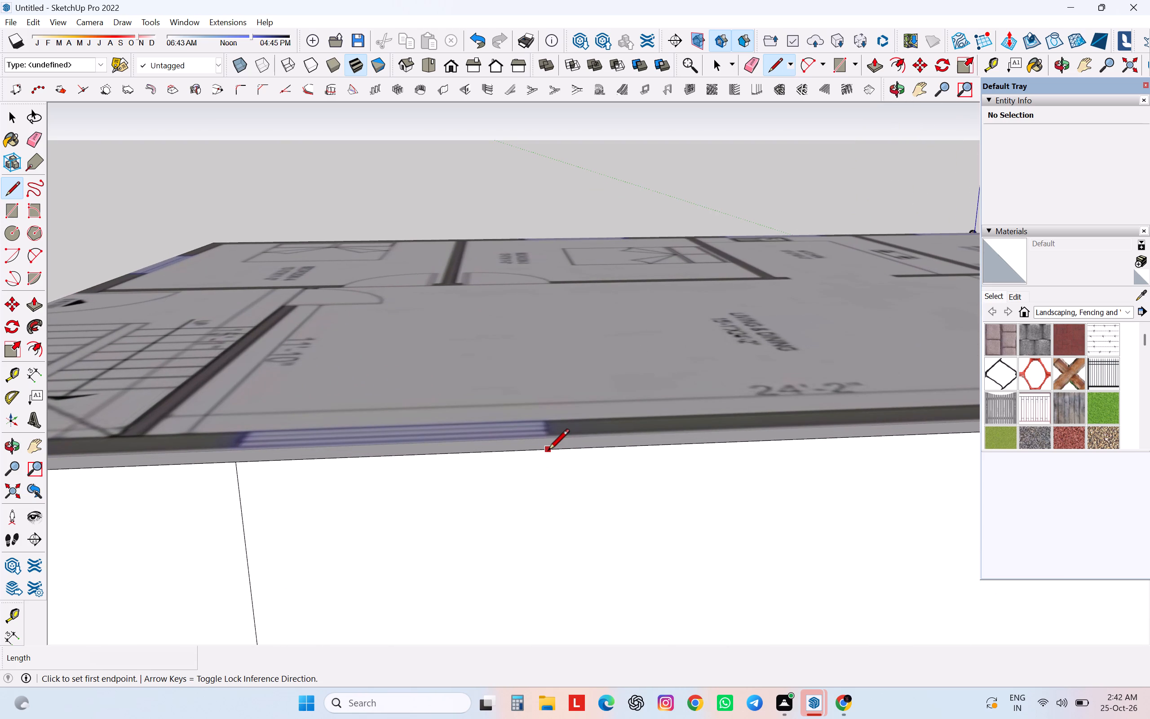
left_click(548, 452)
scroll(555, 424, "down", 15)
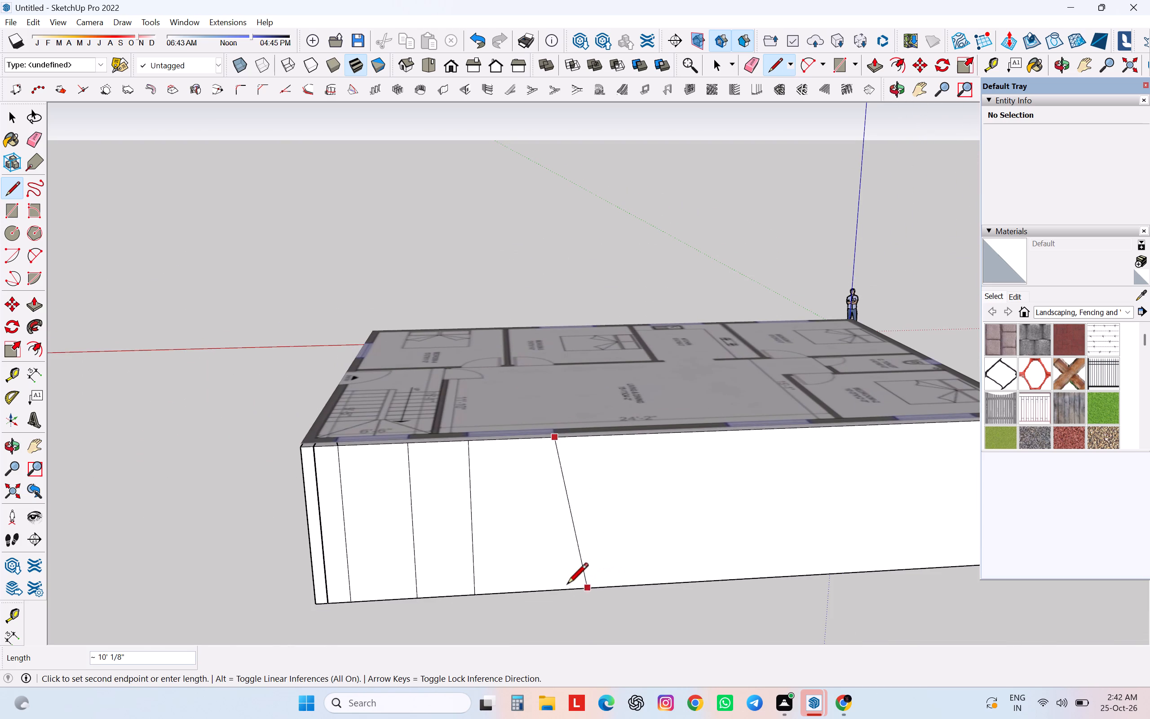
left_click(562, 589)
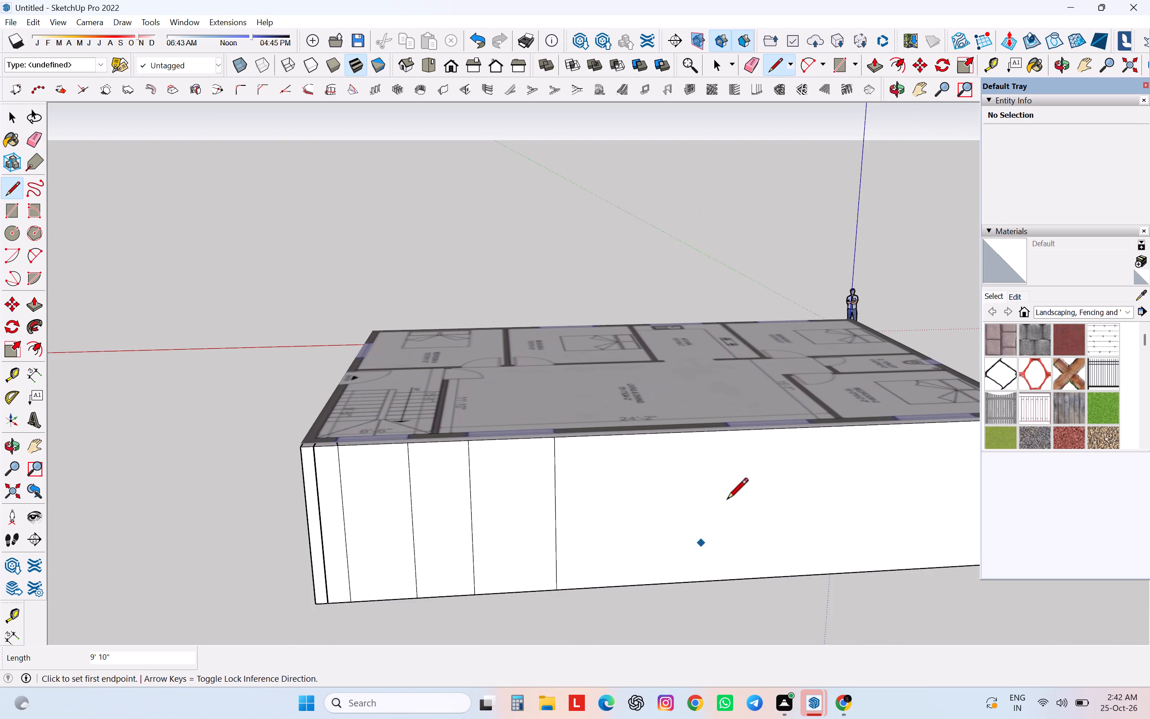
Draw vertical lines about 9' 10" long down the outer wall face from both ends of the living and dining window nearest Bedroom-2.
scroll(725, 437, "up", 4)
middle_click_drag(725, 437, 592, 474)
scroll(593, 538, "up", 5)
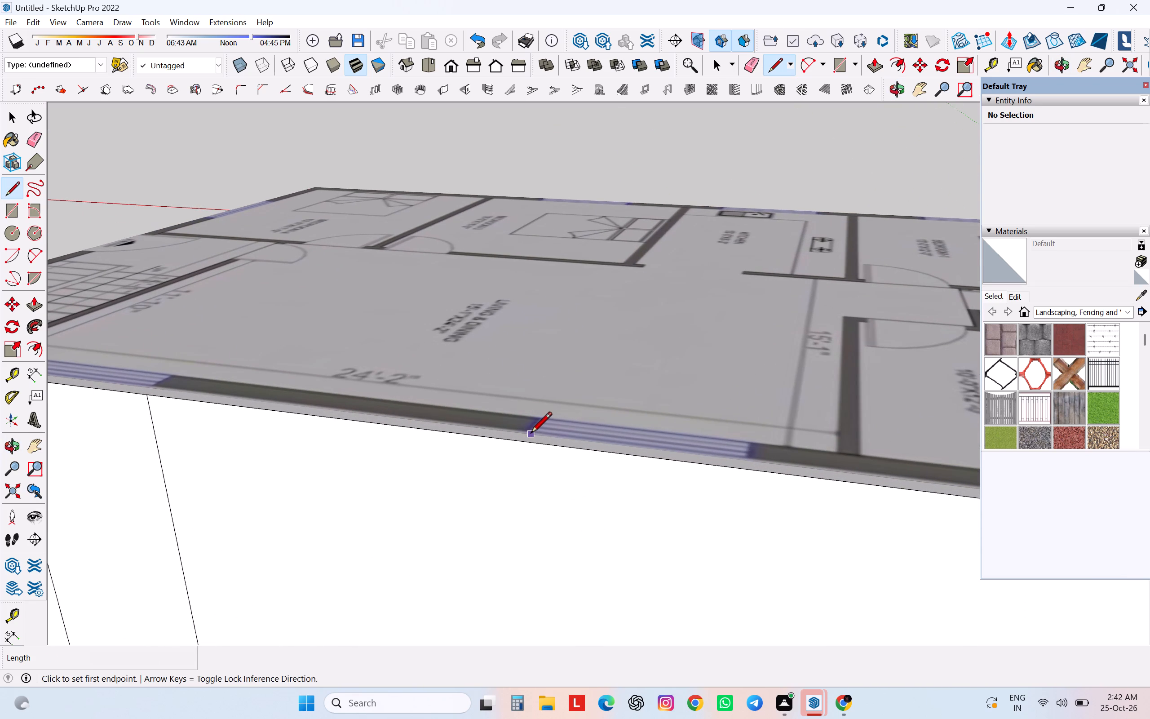
left_click(527, 444)
scroll(525, 444, "down", 15)
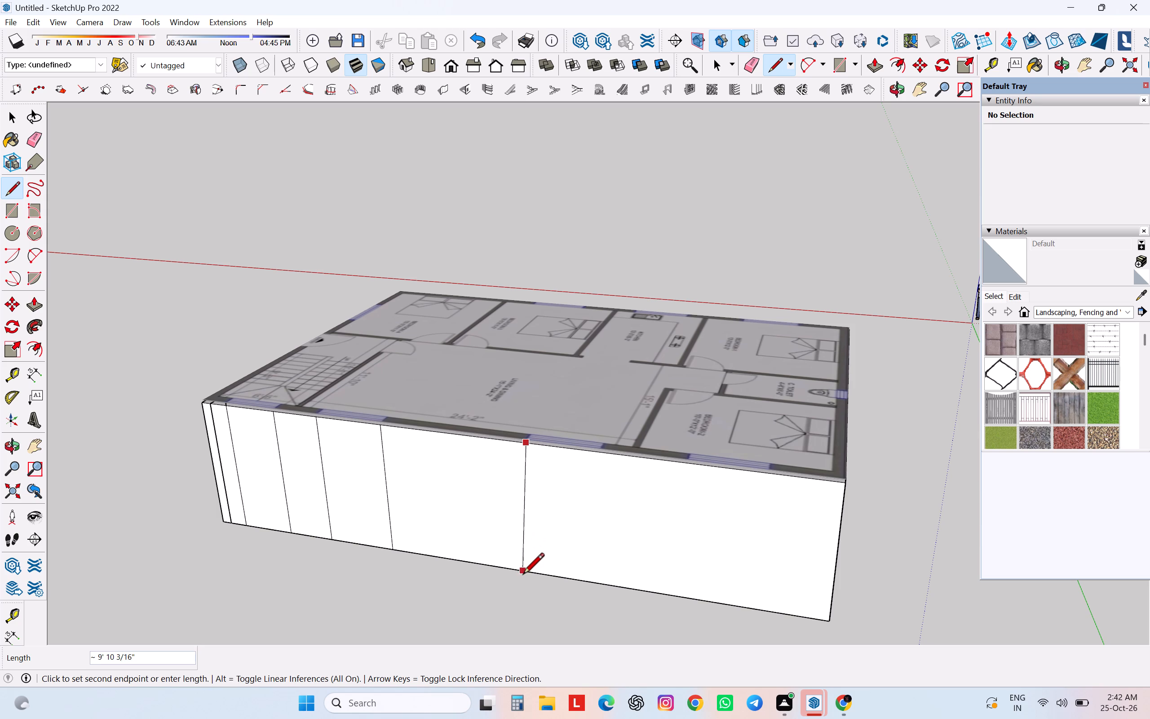
left_click(523, 576)
scroll(593, 457, "up", 10)
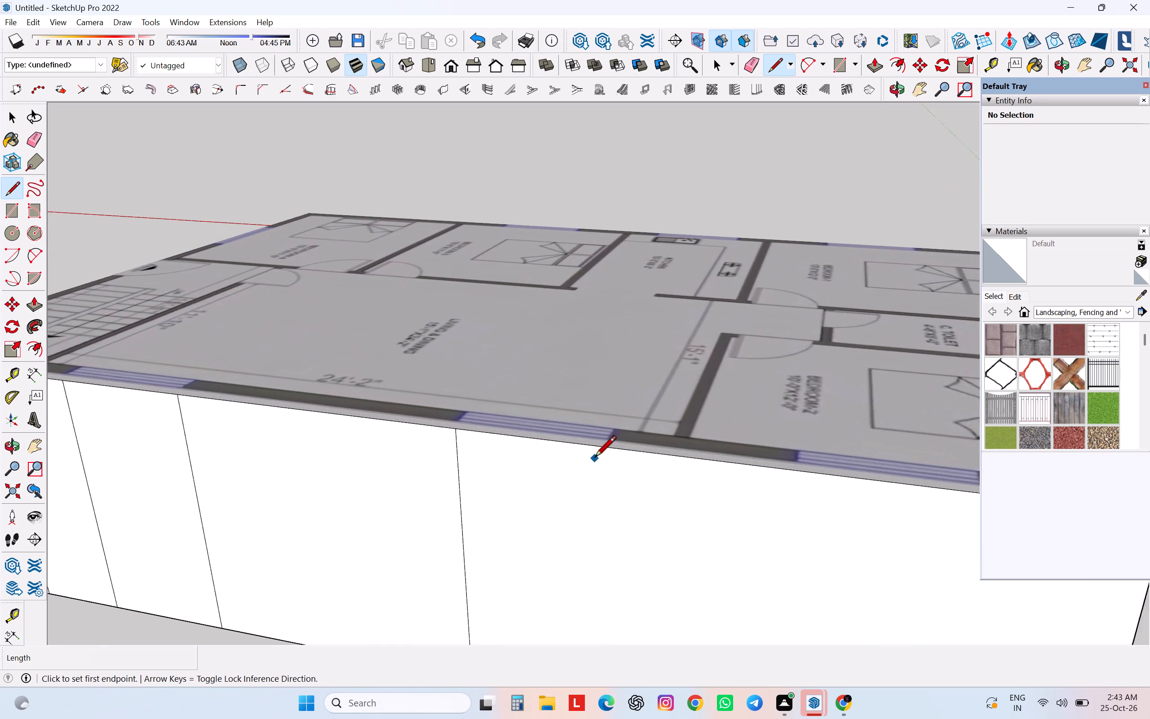
scroll(595, 458, "up", 3)
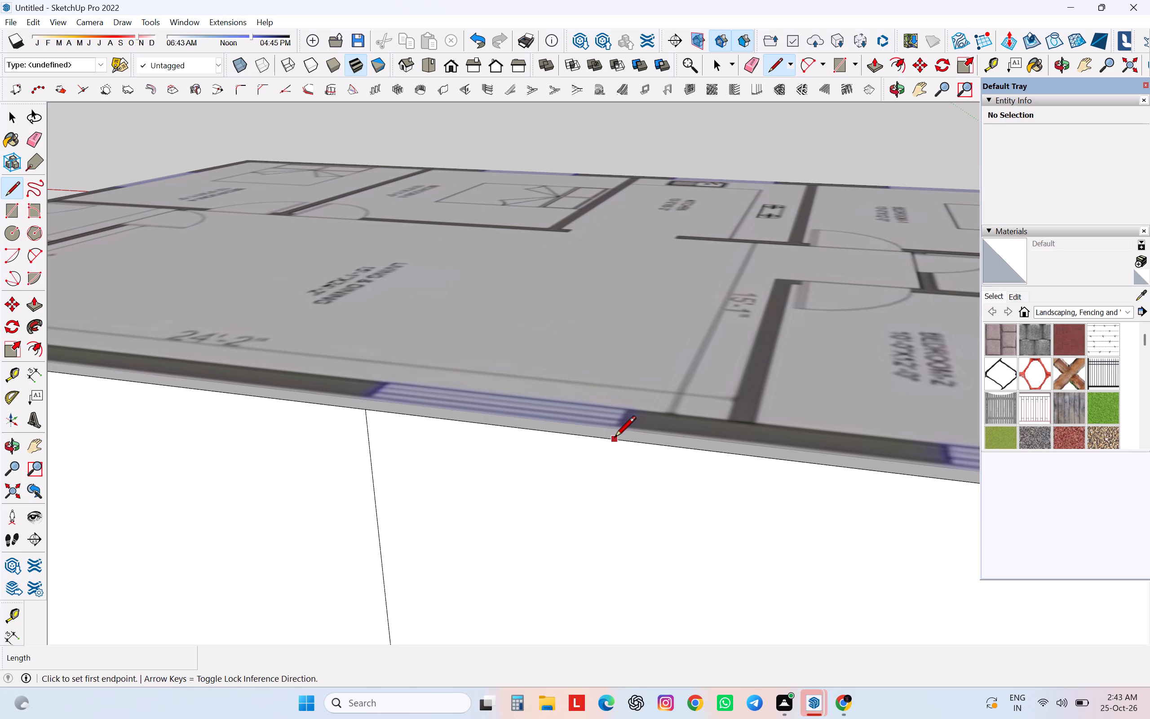
left_click(615, 439)
scroll(613, 418, "down", 8)
scroll(615, 508, "down", 6)
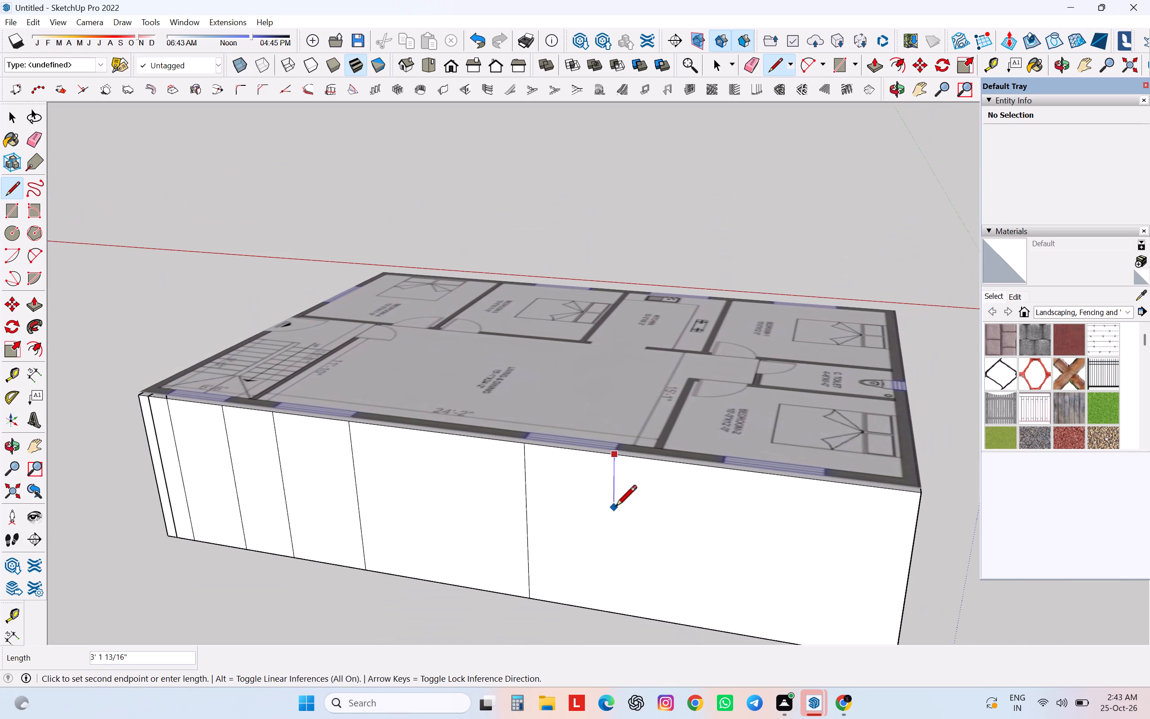
left_click(614, 607)
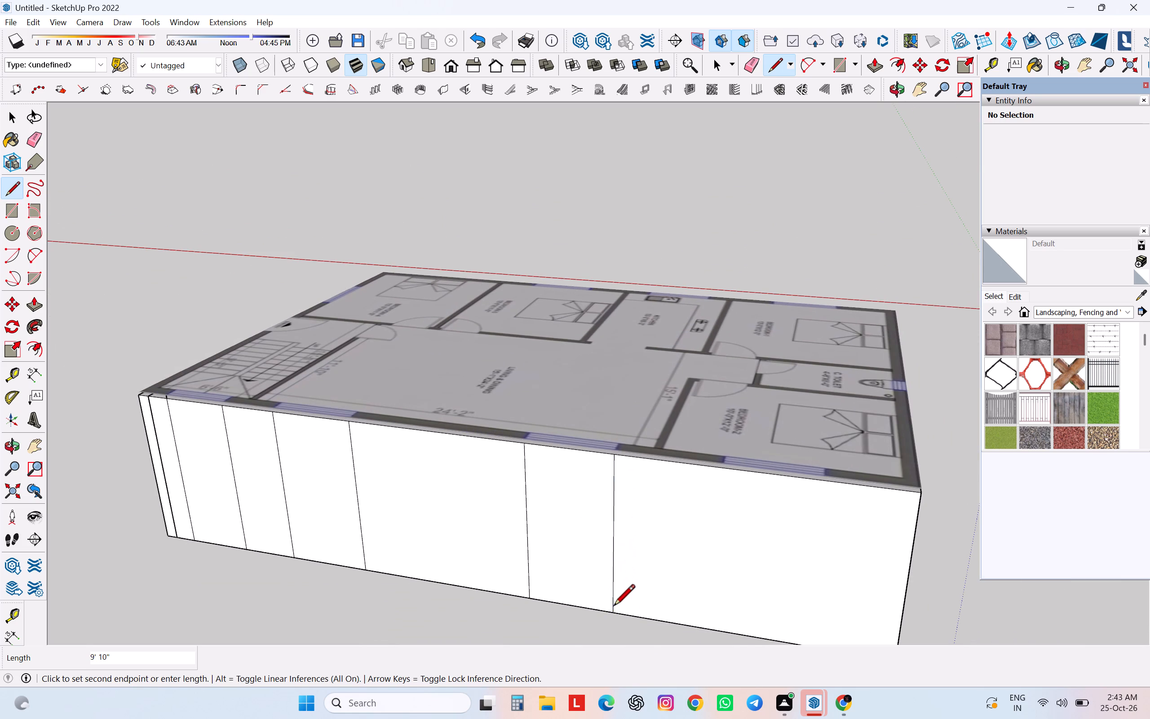
Draw vertical 9' 10" lines down the outer wall face from both ends of the Bedroom-2 window.
scroll(713, 484, "up", 11)
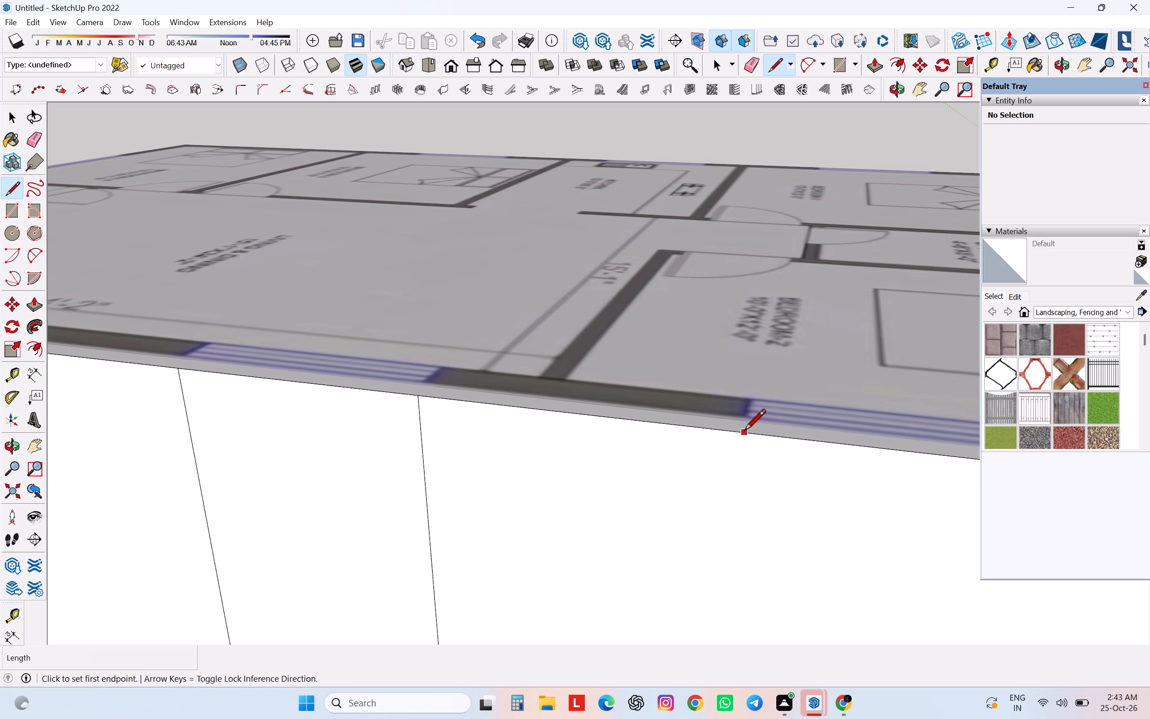
left_click(743, 435)
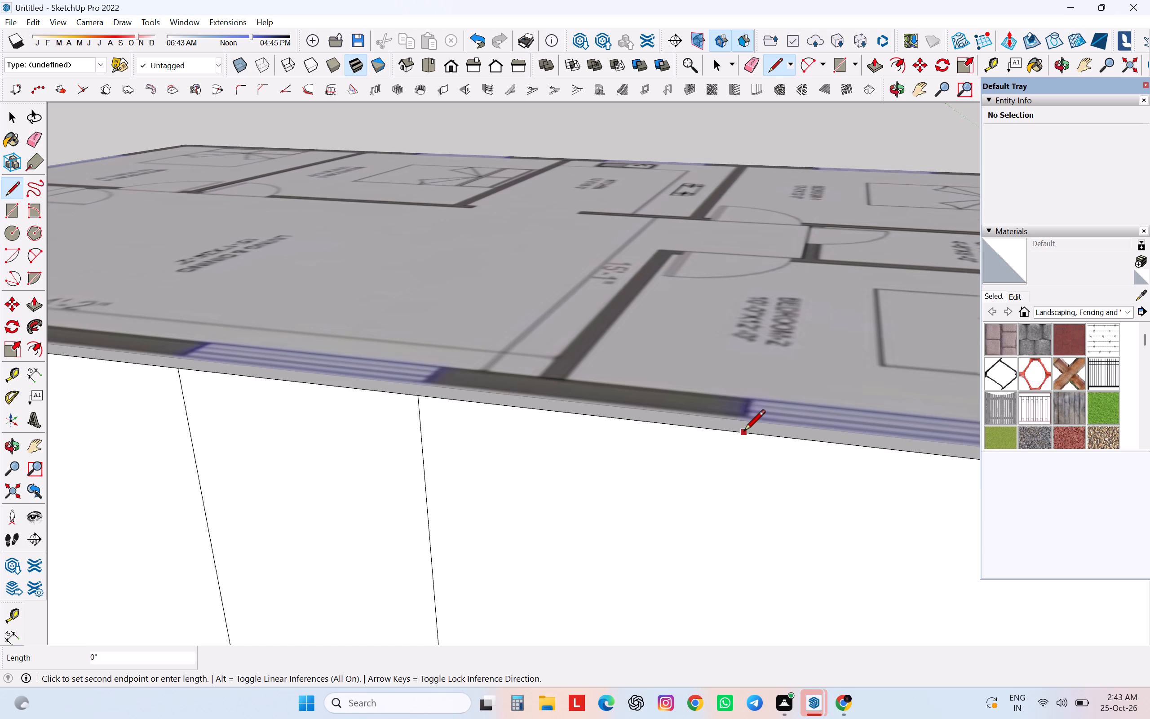
scroll(744, 432, "down", 13)
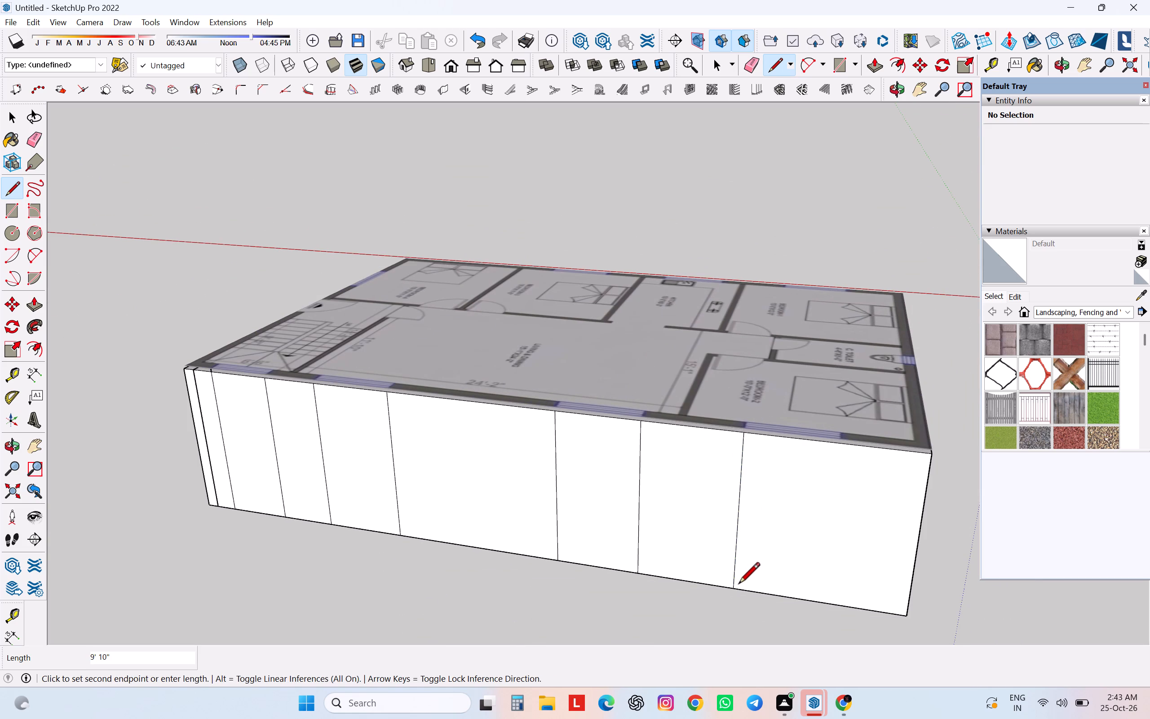
left_click(739, 585)
scroll(840, 454, "up", 15)
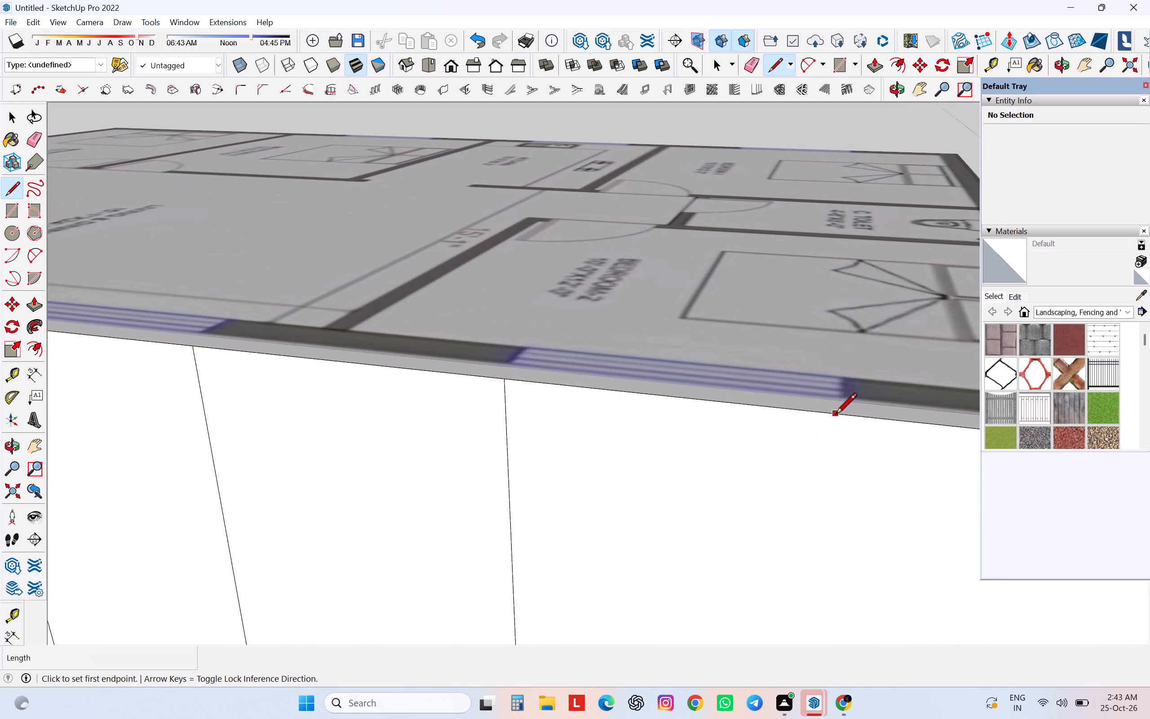
left_click(836, 416)
scroll(836, 416, "down", 15)
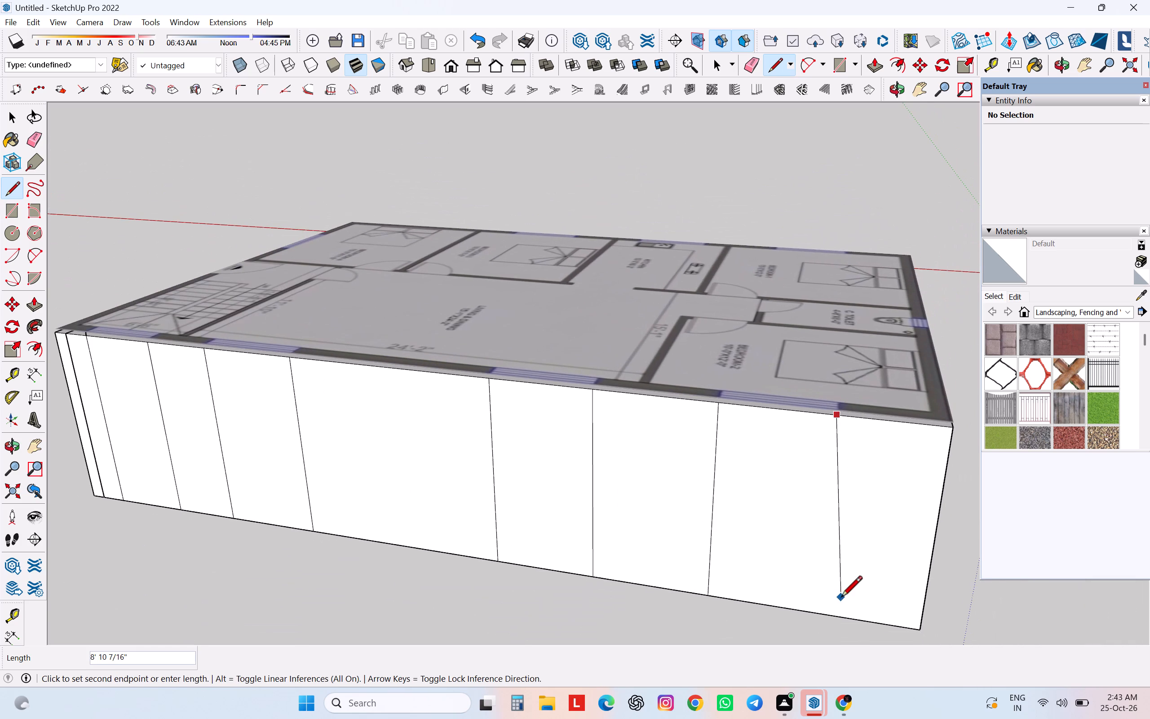
left_click(821, 615)
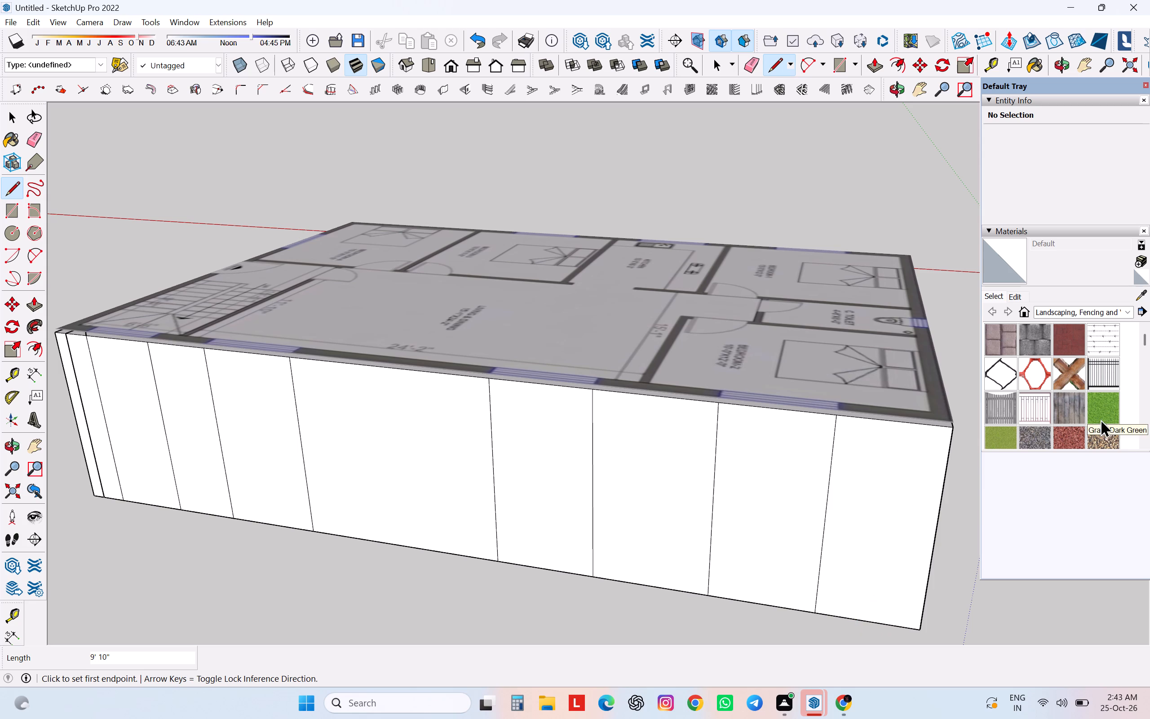
Draw a vertical 9' 10" line down the outer wall face from the toilet window's end nearest Bedroom-2.
scroll(756, 546, "down", 8)
middle_click_drag(774, 542, 519, 511)
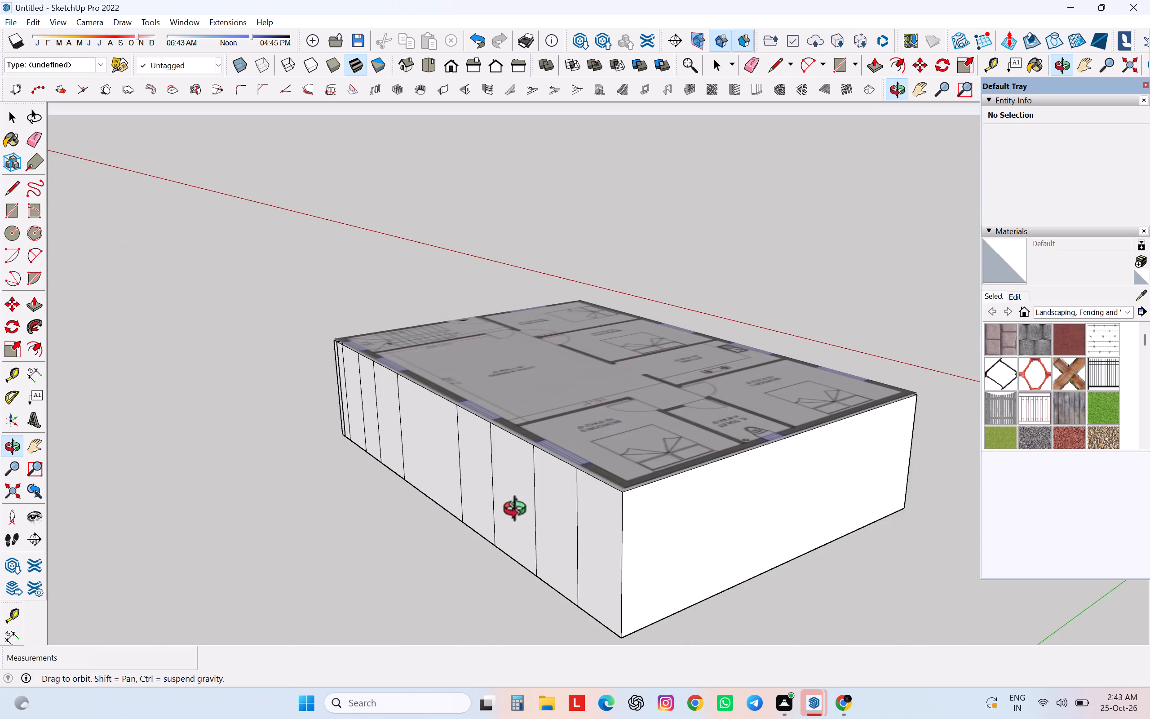
middle_click_drag(519, 511, 253, 526)
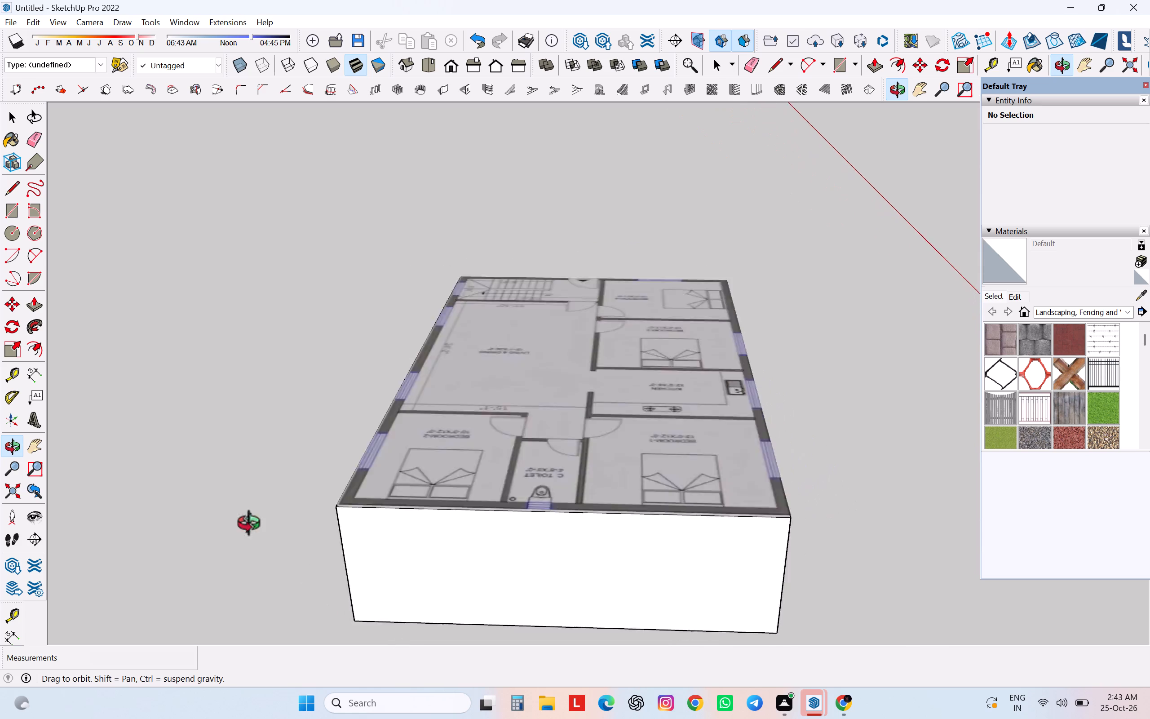
middle_click_drag(253, 526, 442, 567)
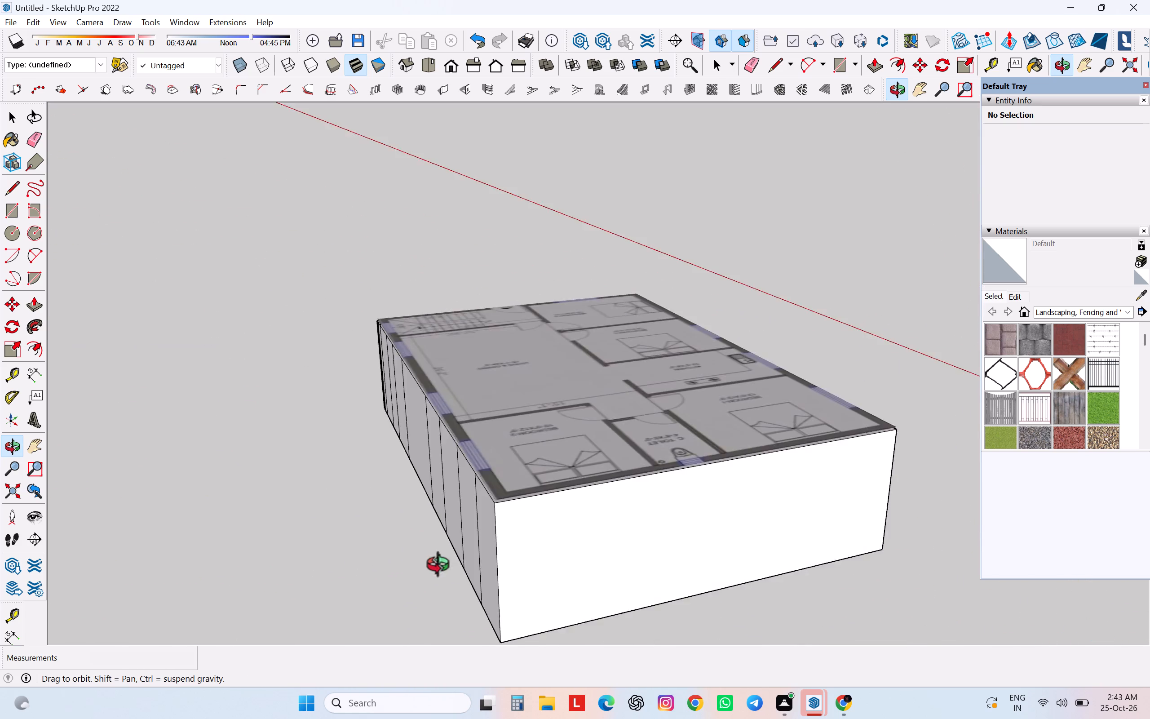
middle_click_drag(442, 567, 287, 536)
scroll(542, 450, "up", 6)
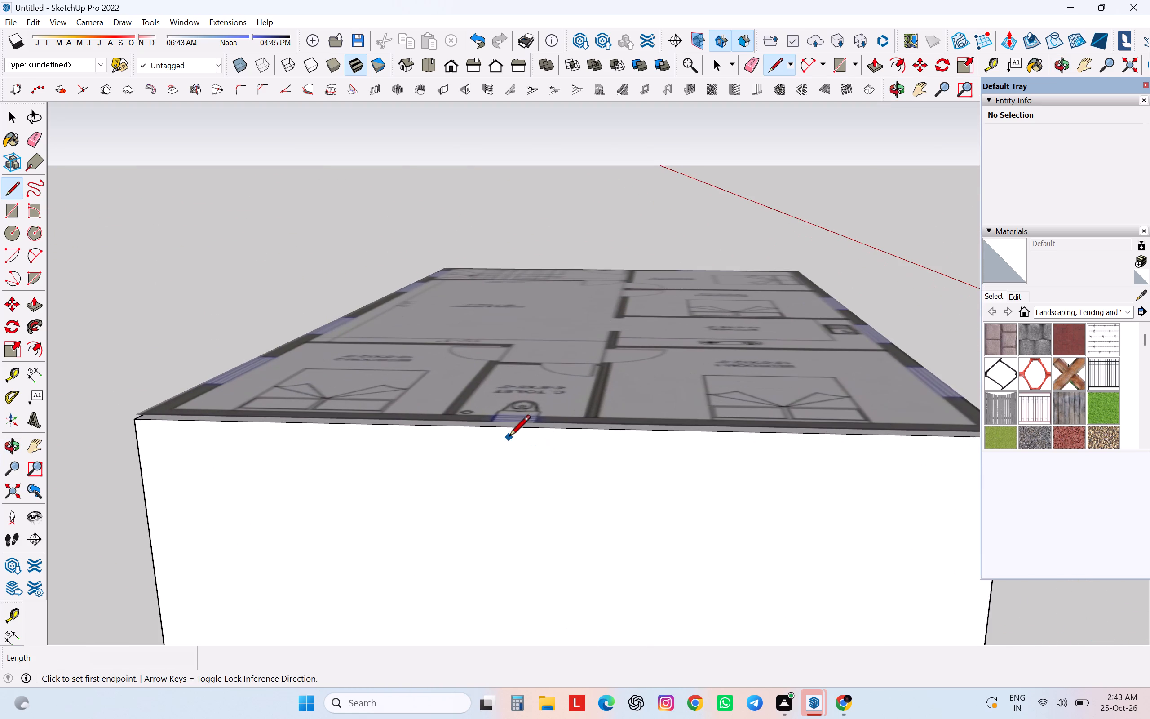
scroll(494, 432, "up", 15)
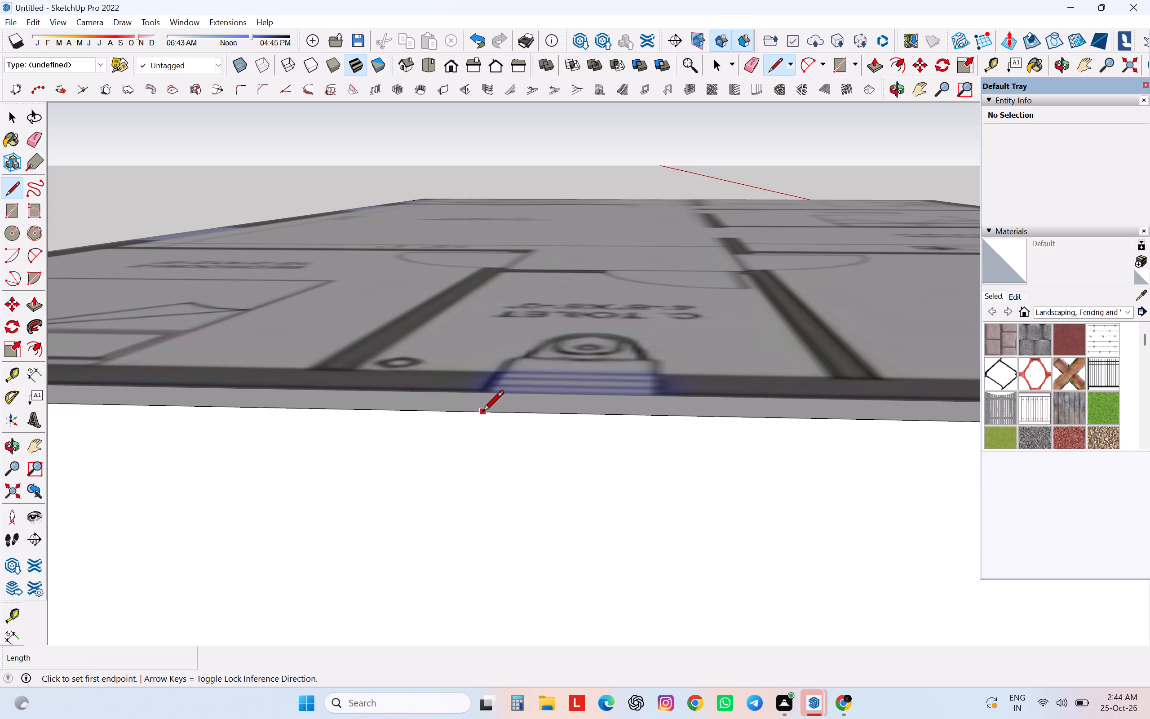
left_click(486, 416)
scroll(494, 410, "down", 16)
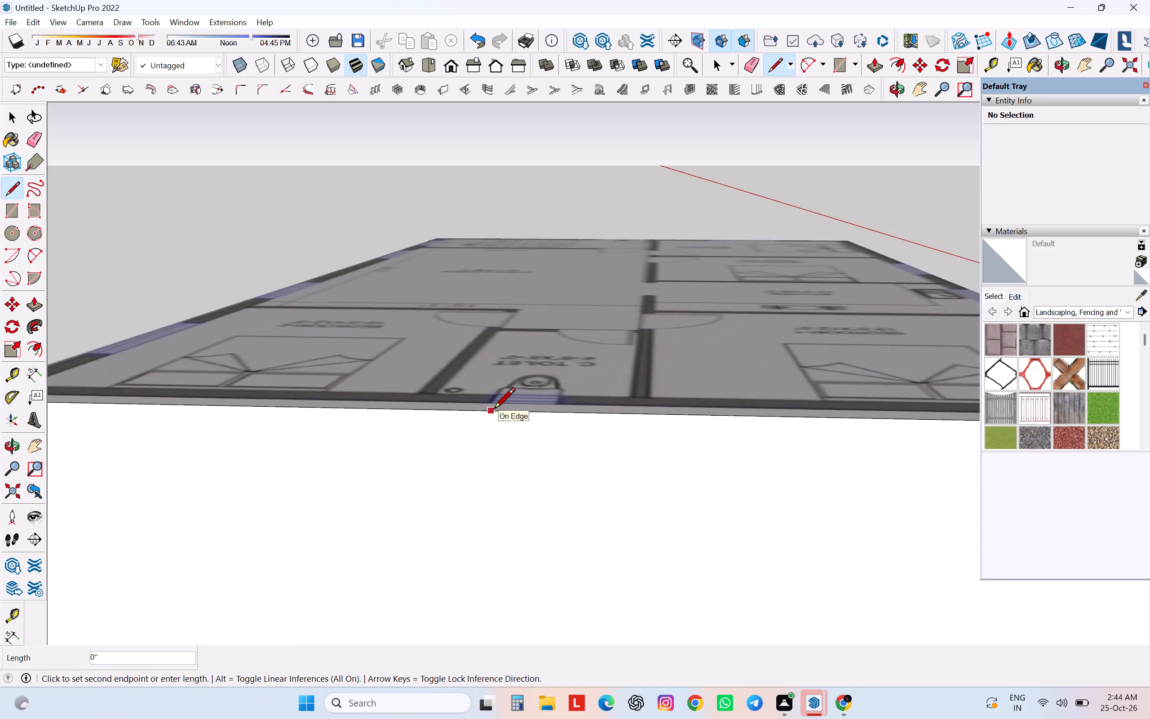
scroll(494, 410, "down", 5)
scroll(516, 478, "down", 9)
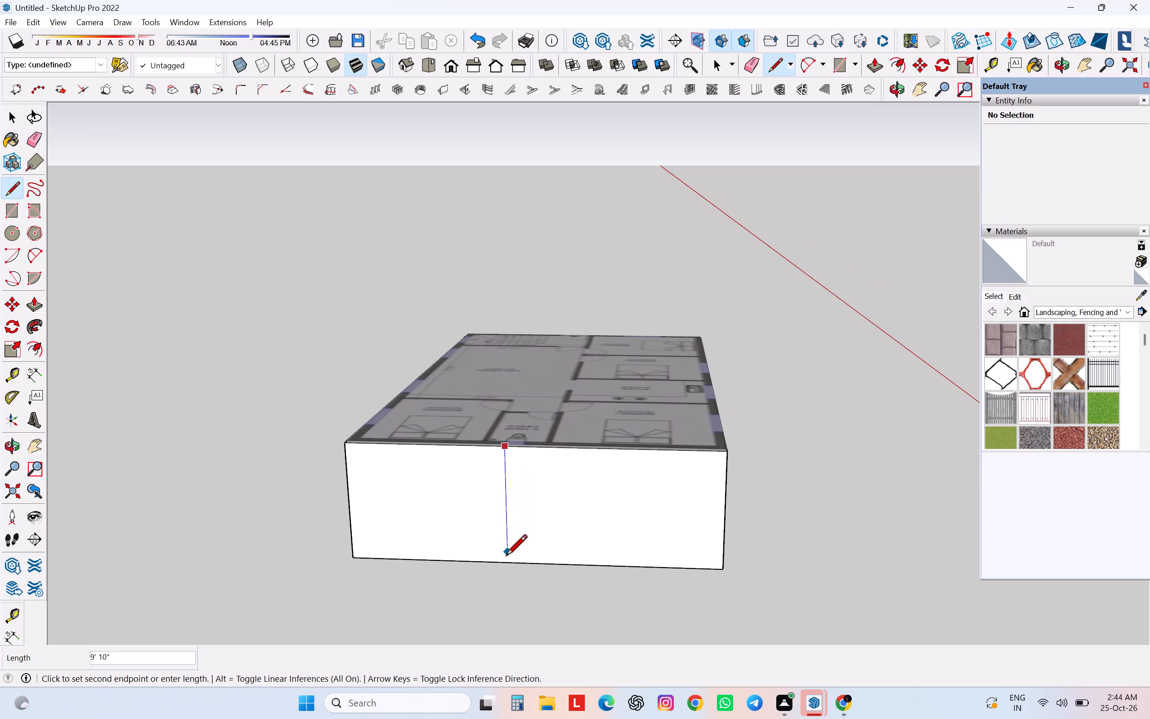
left_click(506, 560)
Draw a vertical 9' 10" line down the outer wall face from the toilet window's end nearest Bedroom-1.
scroll(529, 425, "up", 7)
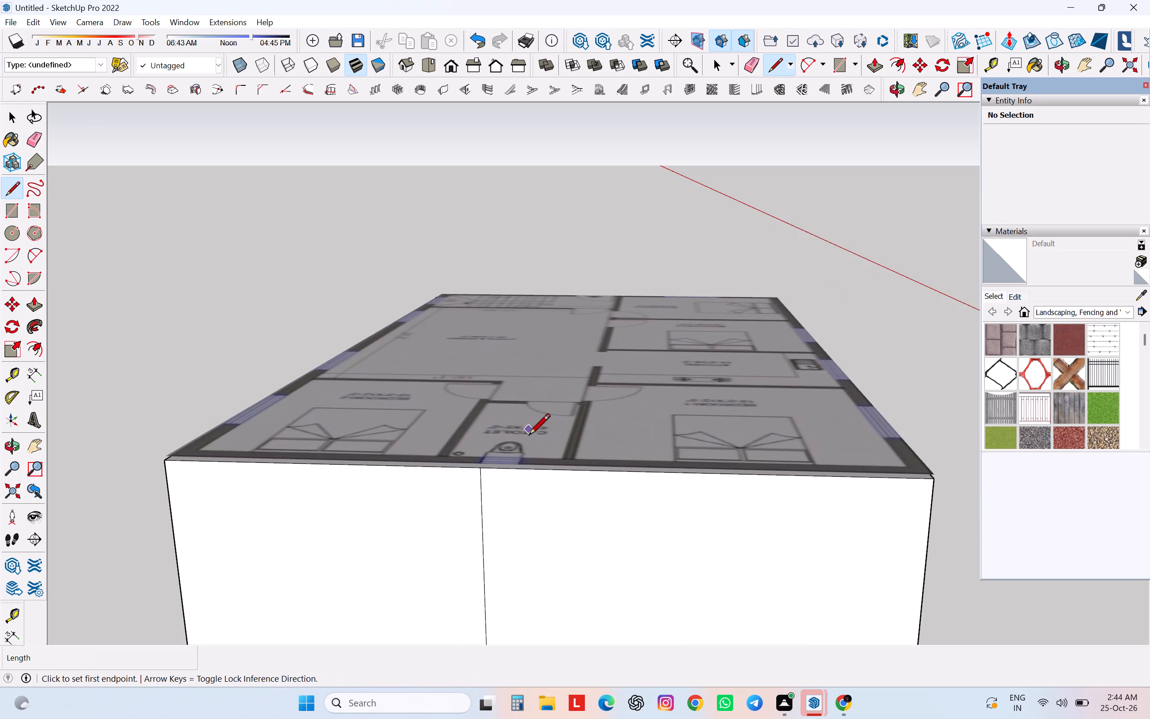
scroll(522, 466, "up", 6)
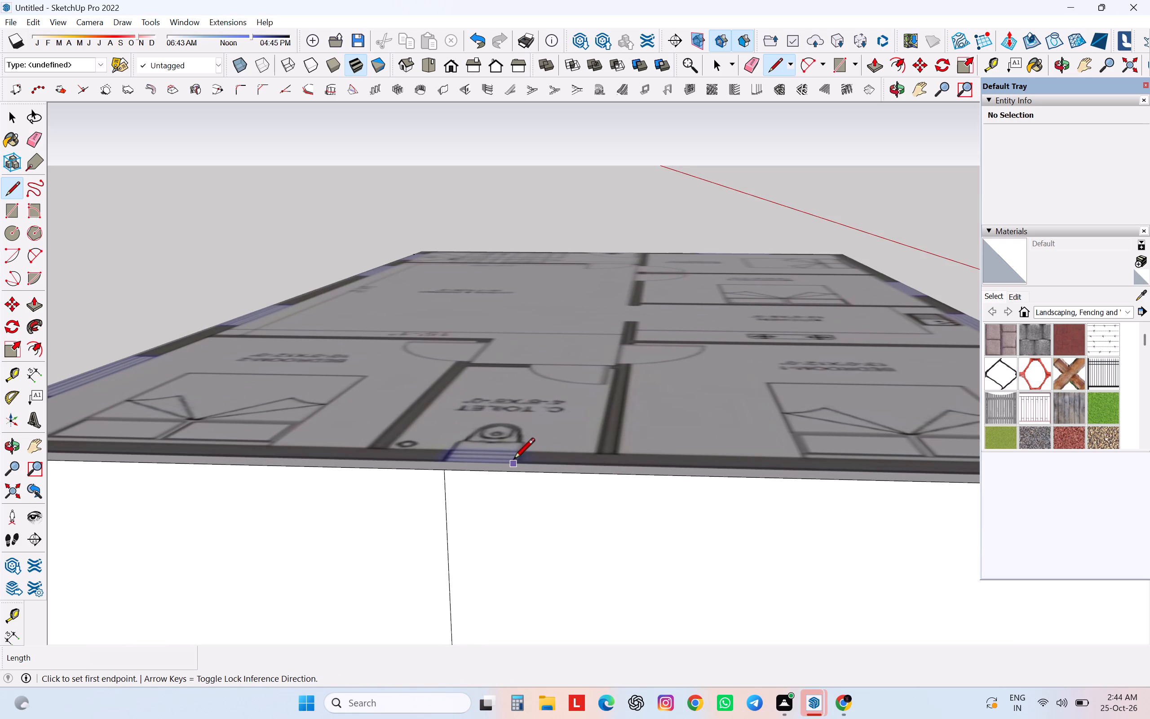
left_click(513, 474)
scroll(514, 471, "down", 17)
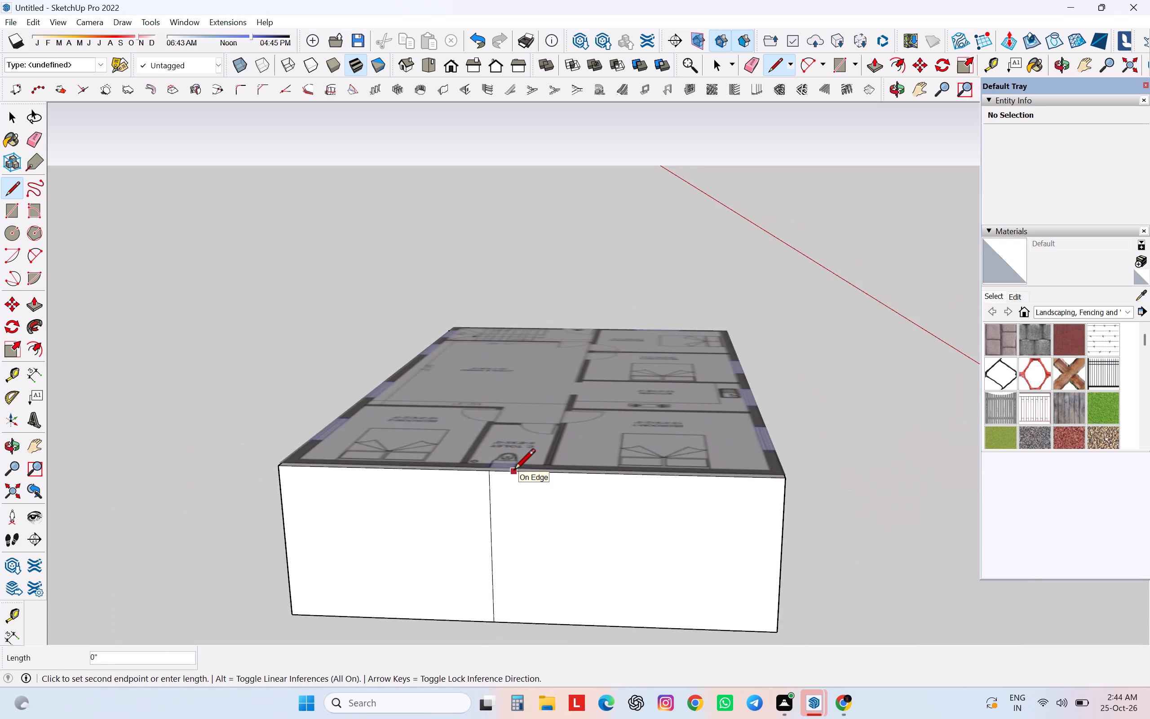
left_click(521, 616)
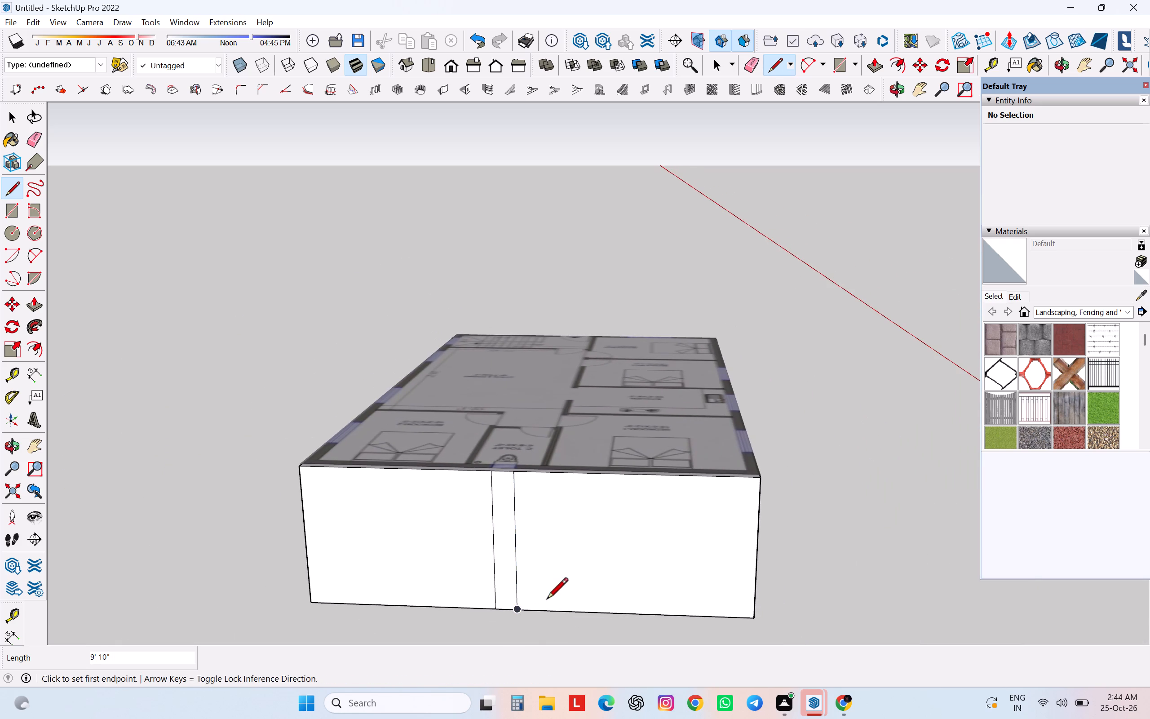
key("Escape")
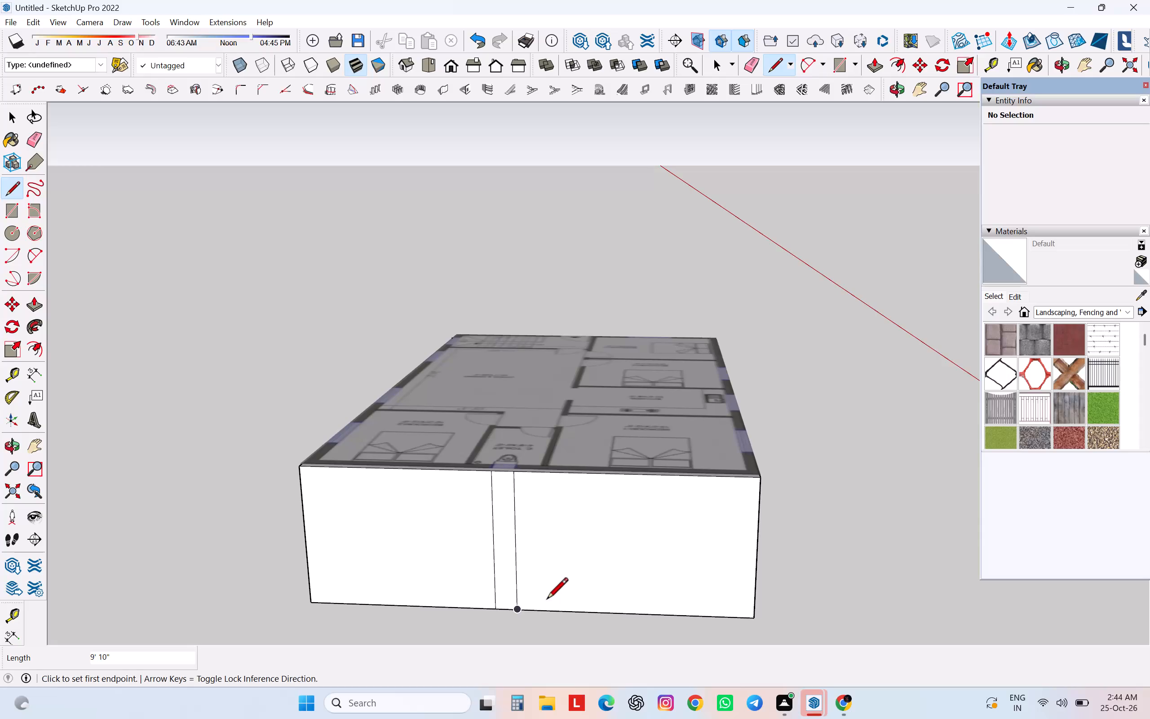
Place a Tape Measure guide 35.43" above the wall base along the staircase window's corner-side edge line.
scroll(405, 533, "down", 5)
middle_click_drag(397, 534, 638, 599)
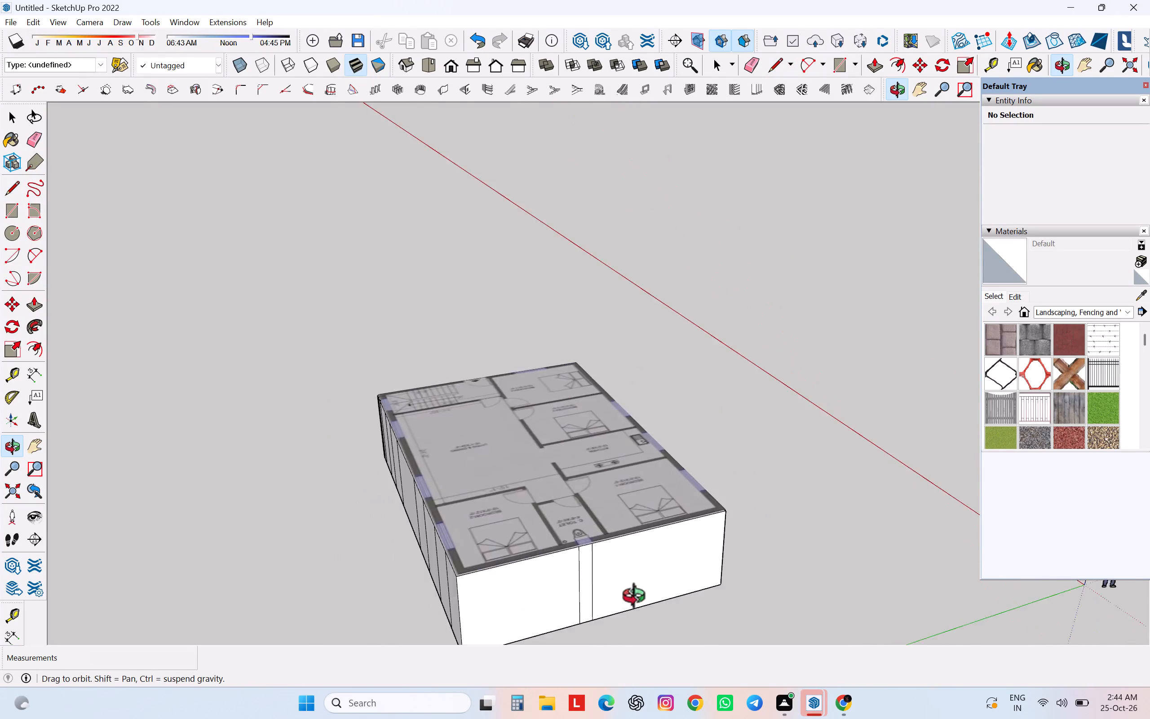
middle_click_drag(638, 599, 873, 491)
middle_click_drag(659, 586, 716, 594)
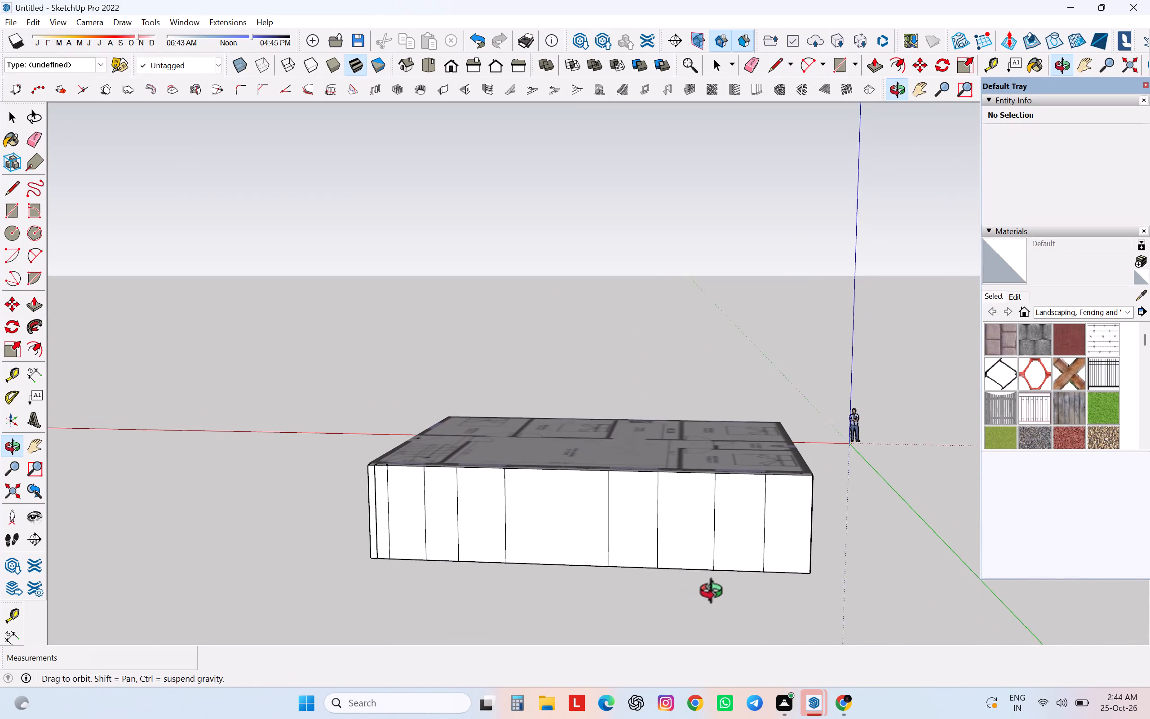
middle_click_drag(716, 594, 715, 579)
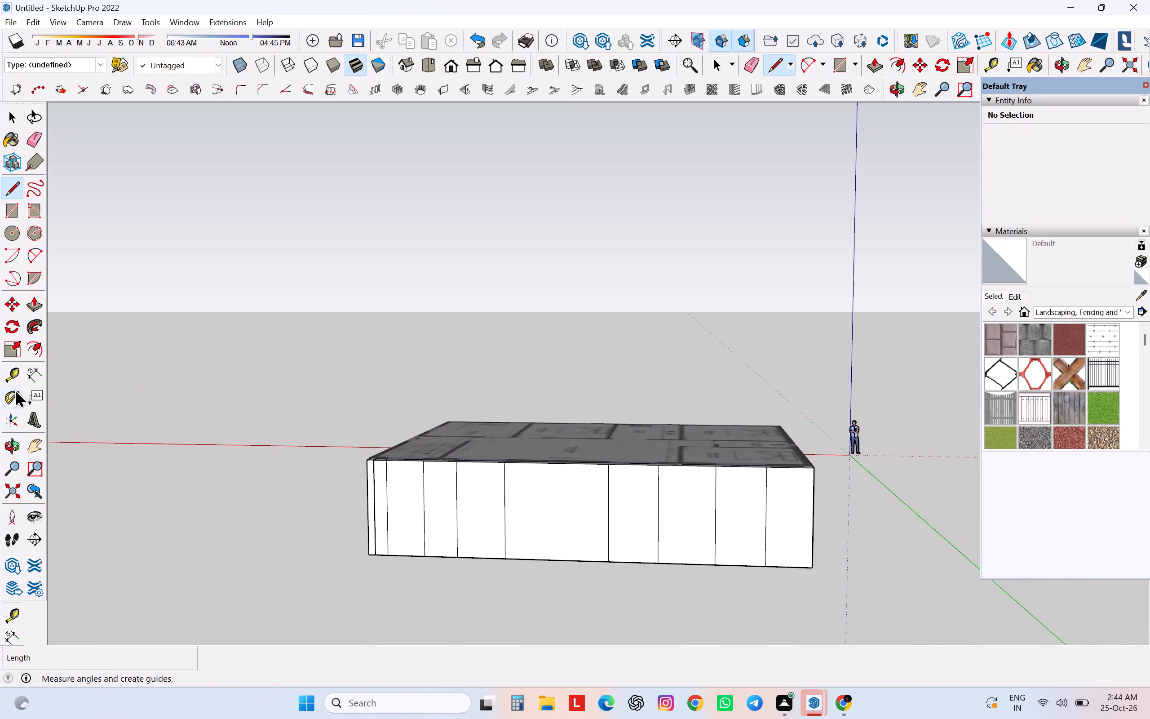
left_click(11, 376)
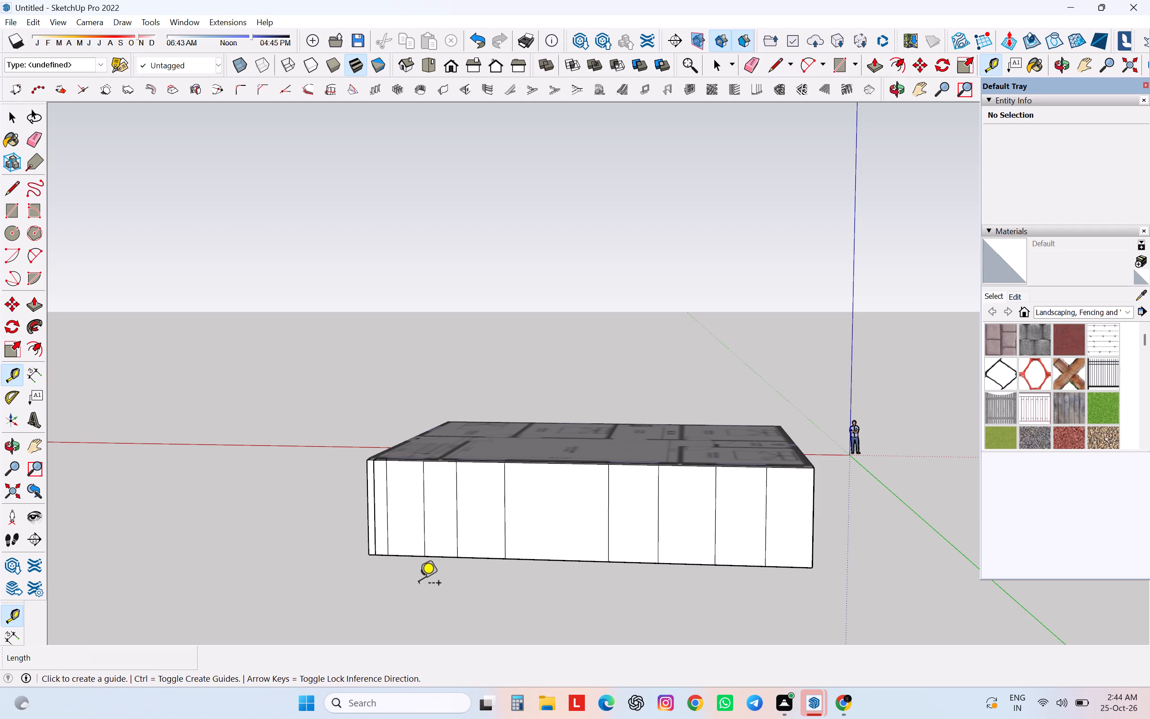
scroll(430, 588, "up", 9)
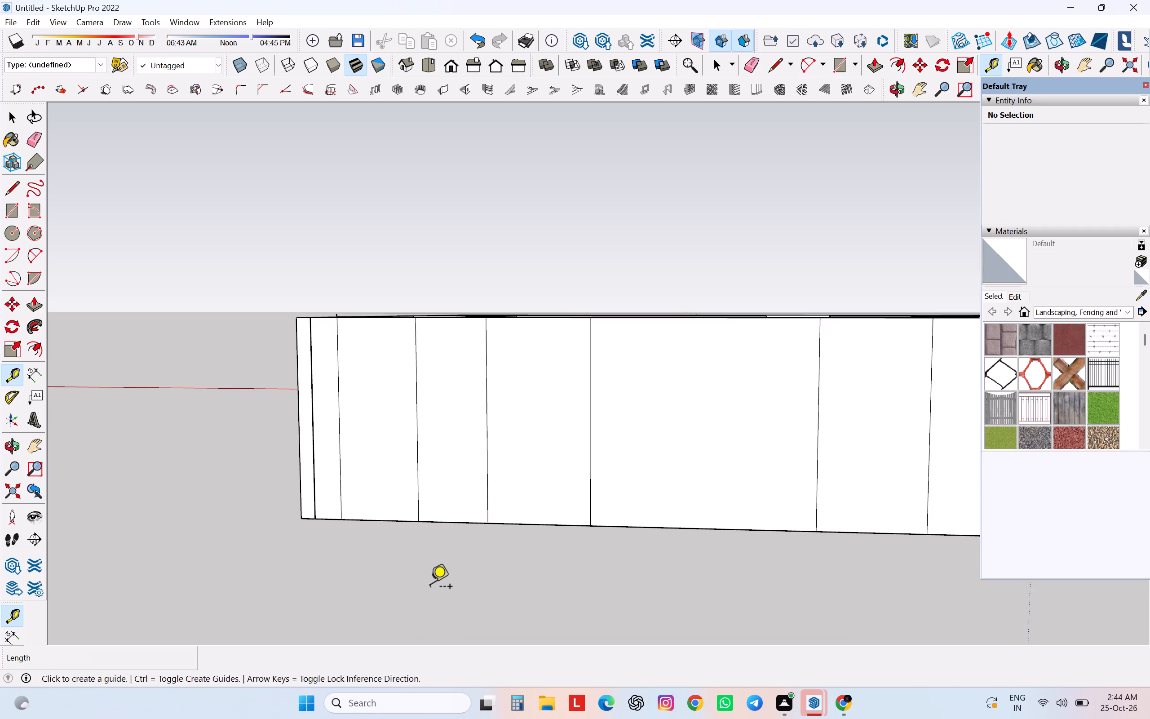
scroll(363, 540, "up", 6)
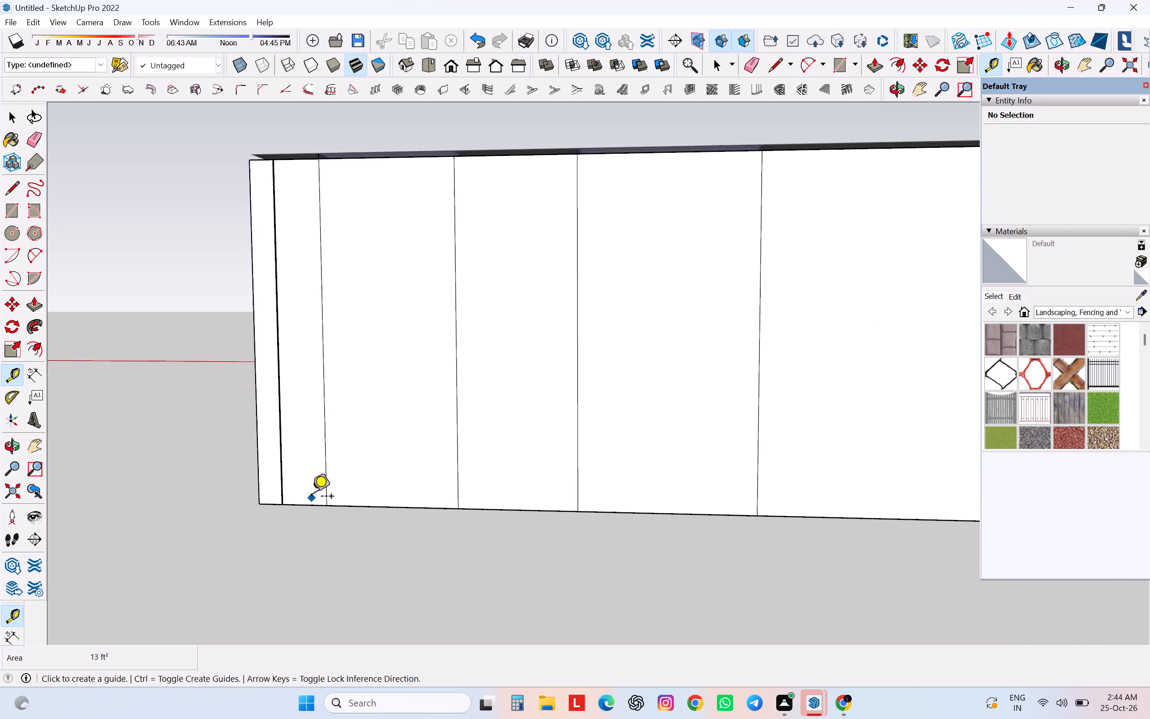
left_click(327, 506)
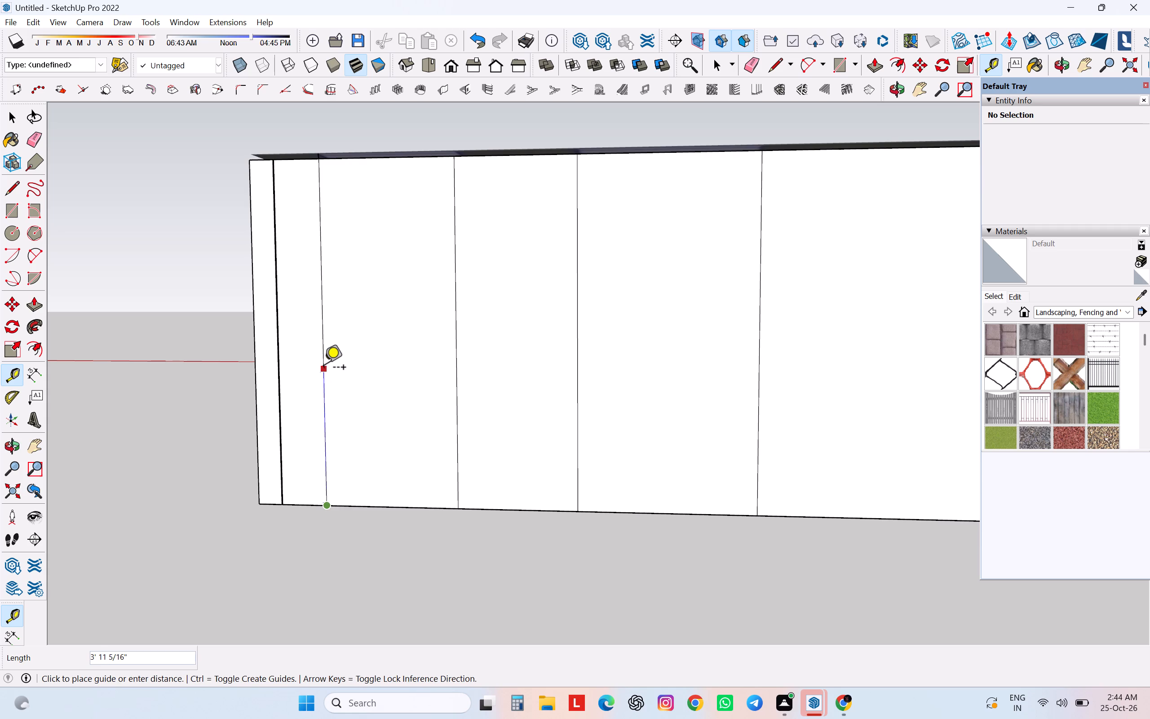
type("35")
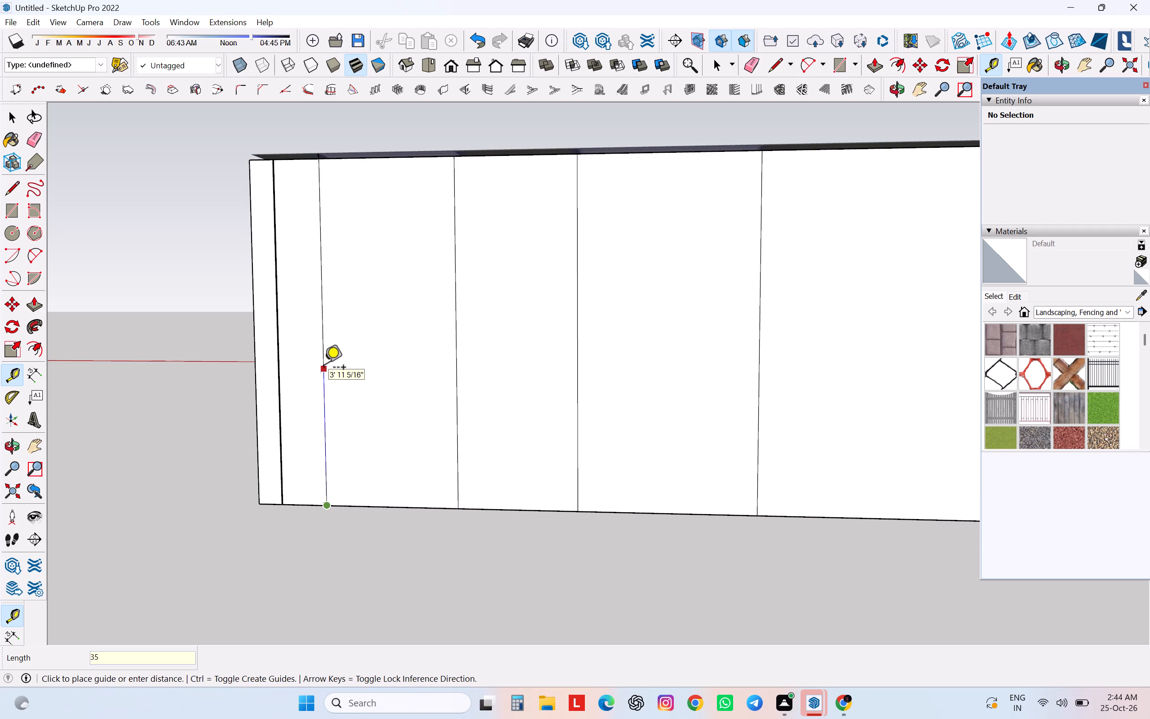
type(".43")
key("Return")
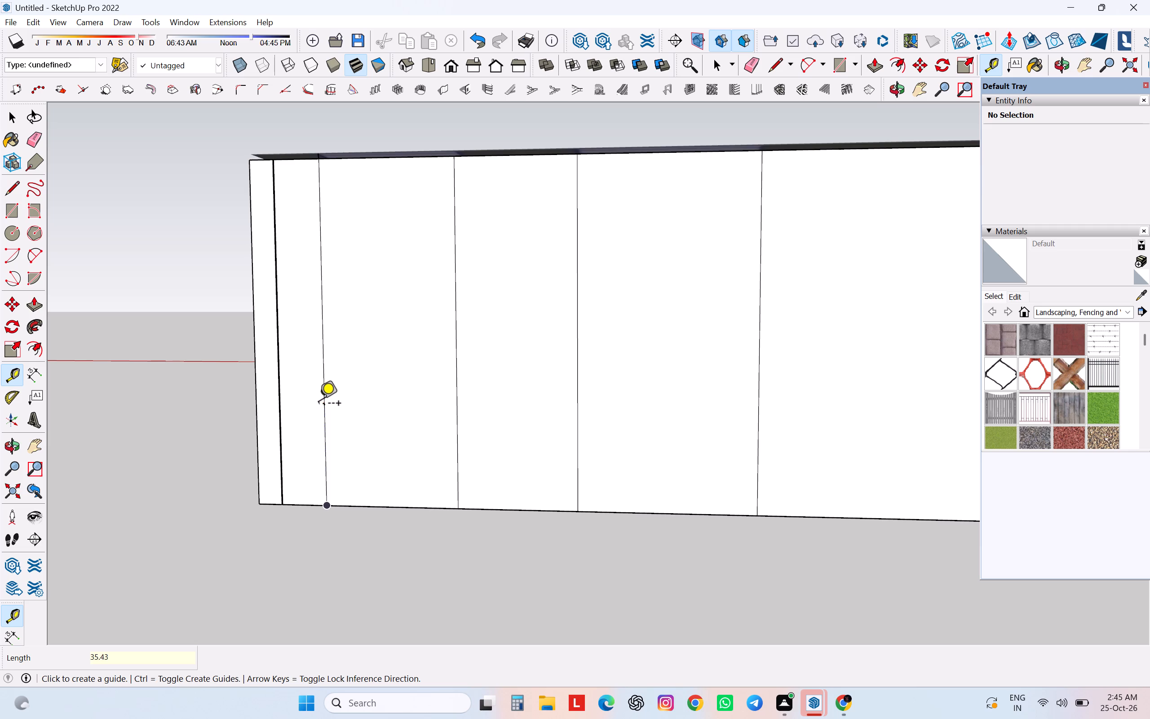
Place a Tape Measure guide point 59" above the sill guide point along the staircase window's corner-side edge line.
left_click(326, 407)
type("59")
key("Return")
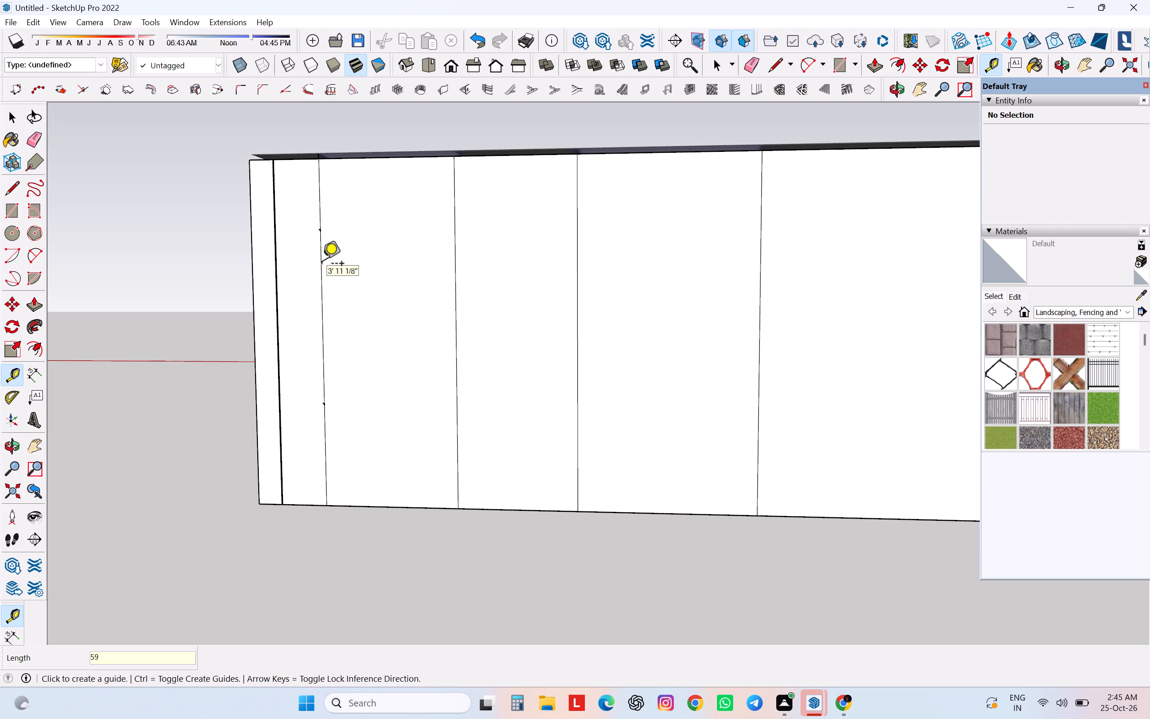
Draw horizontal head and sill lines, about 3' 10 7/16" long, between the staircase window's edge lines at the two guide points.
key("l")
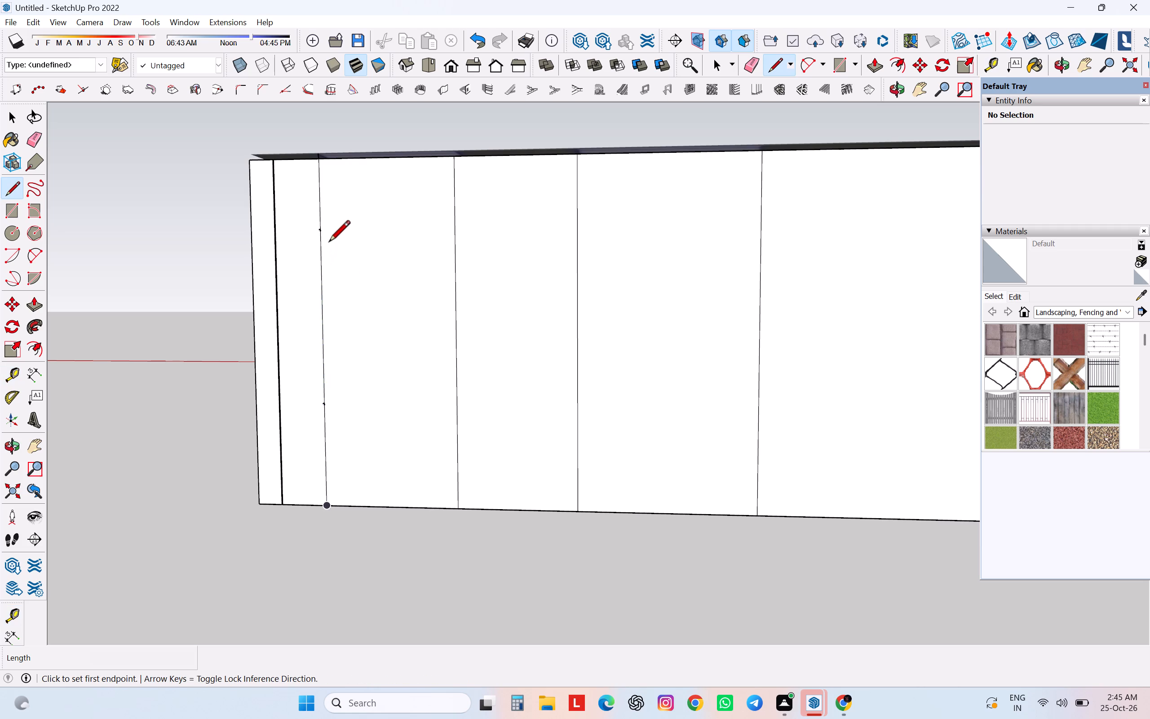
left_click_drag(320, 228, 326, 228)
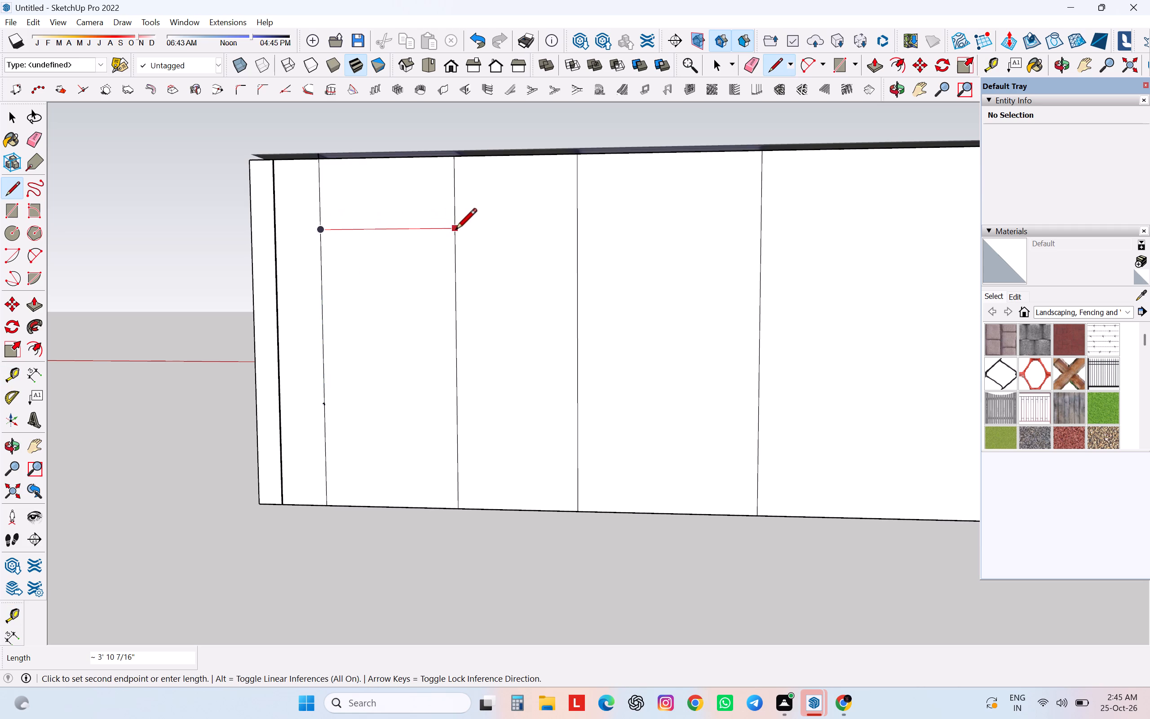
left_click(456, 231)
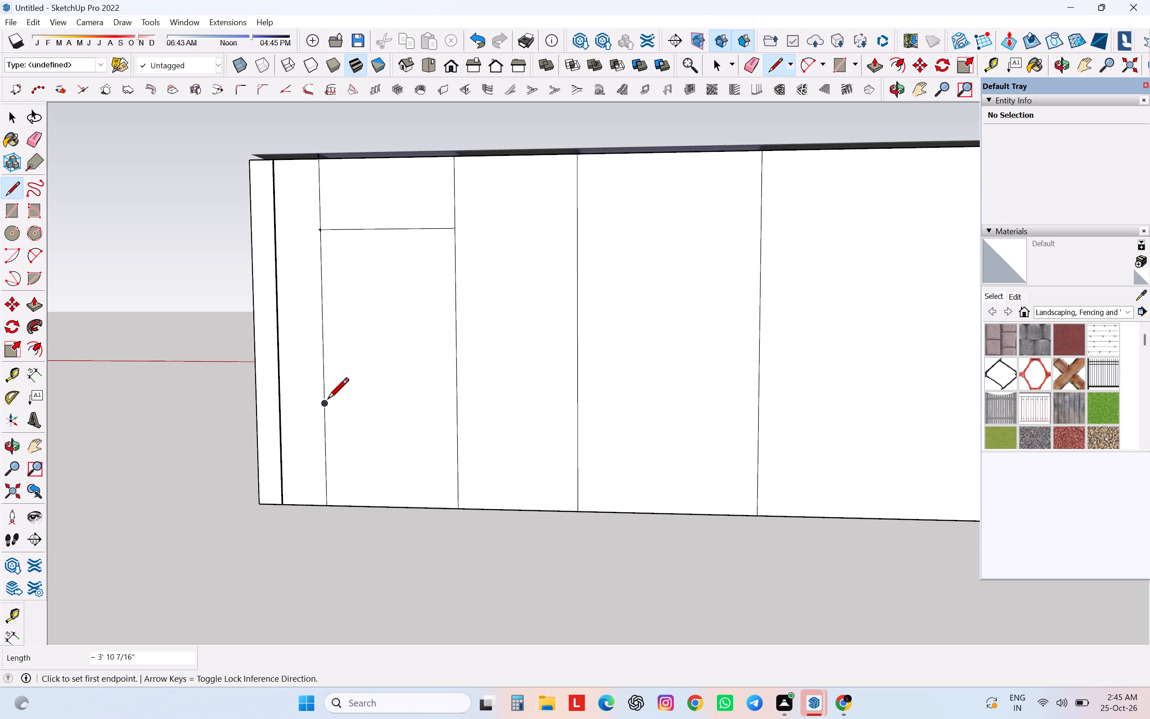
left_click(327, 400)
left_click(456, 410)
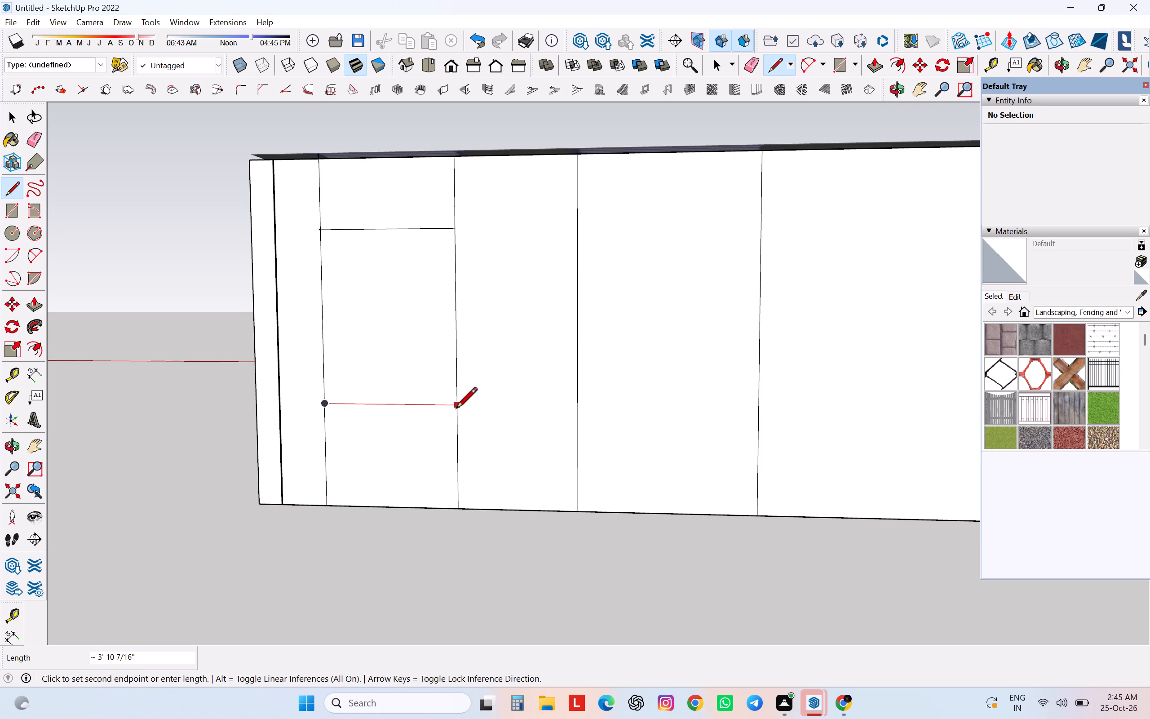
Draw horizontal head and sill lines, about 4' 11 5/16" long, across the window beside the staircase window, level with its lines.
left_click(575, 226)
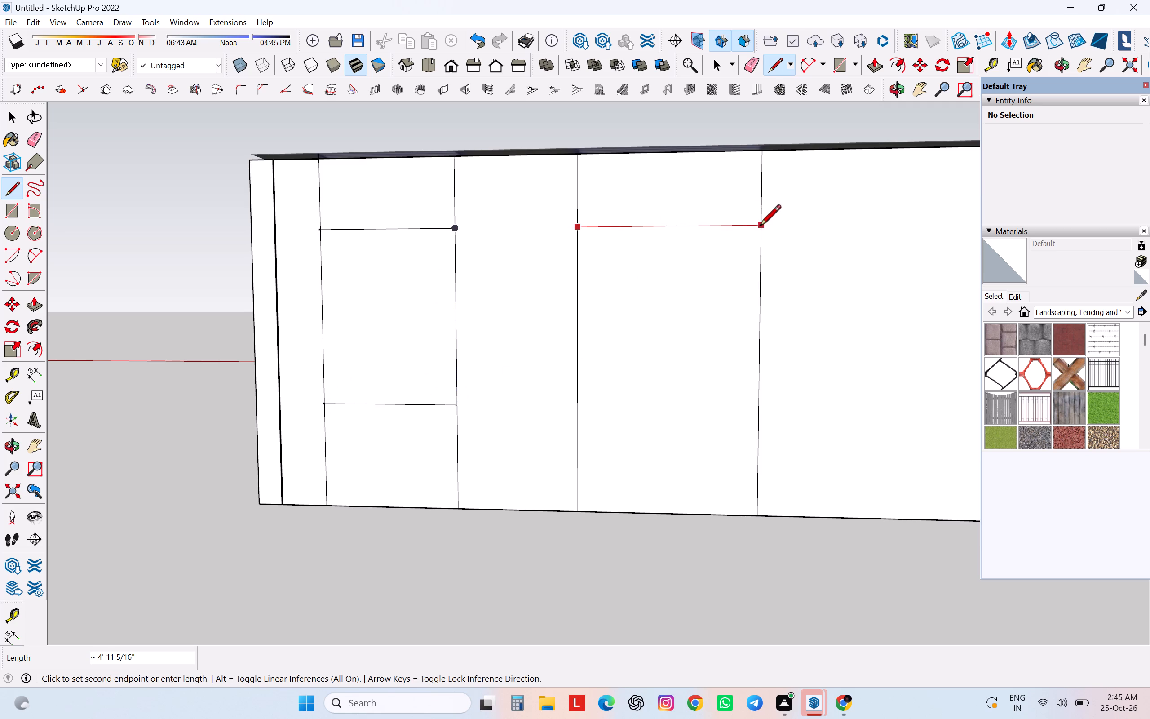
left_click(760, 227)
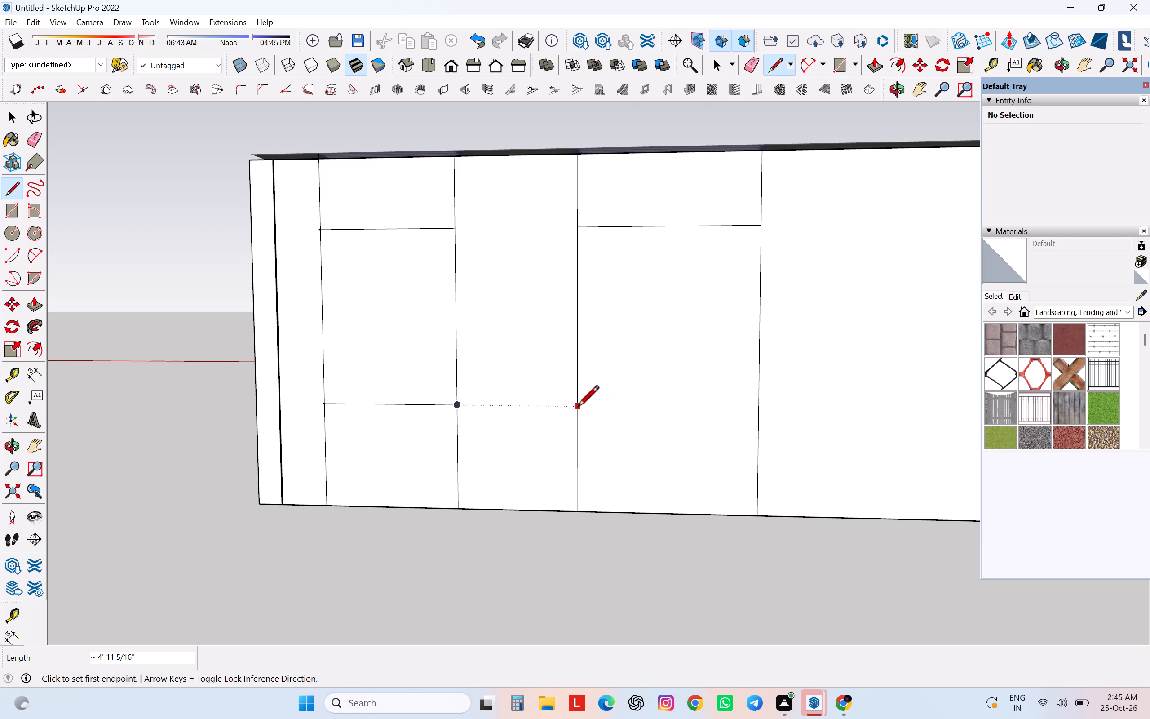
left_click(578, 408)
left_click(752, 408)
Draw a 4' 11" head line and an about 4' 11 3/8" sill line across the third window from the staircase corner, level with the others.
scroll(678, 360, "down", 2)
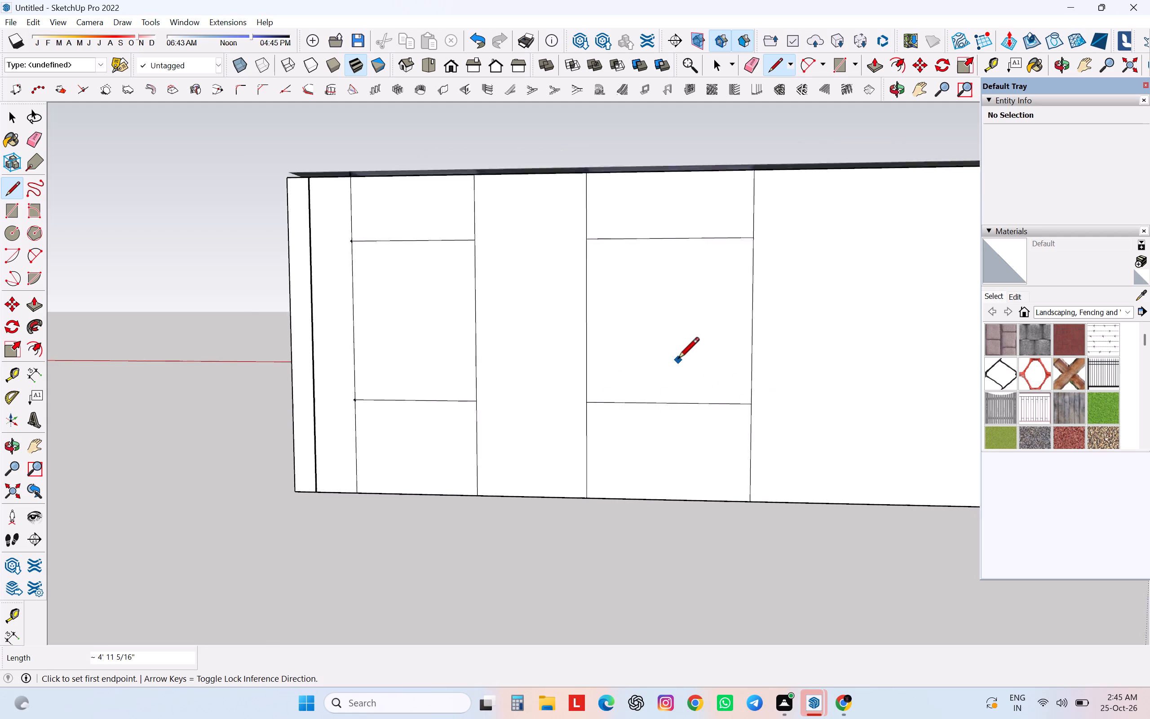
scroll(678, 360, "down", 10)
scroll(844, 327, "up", 3)
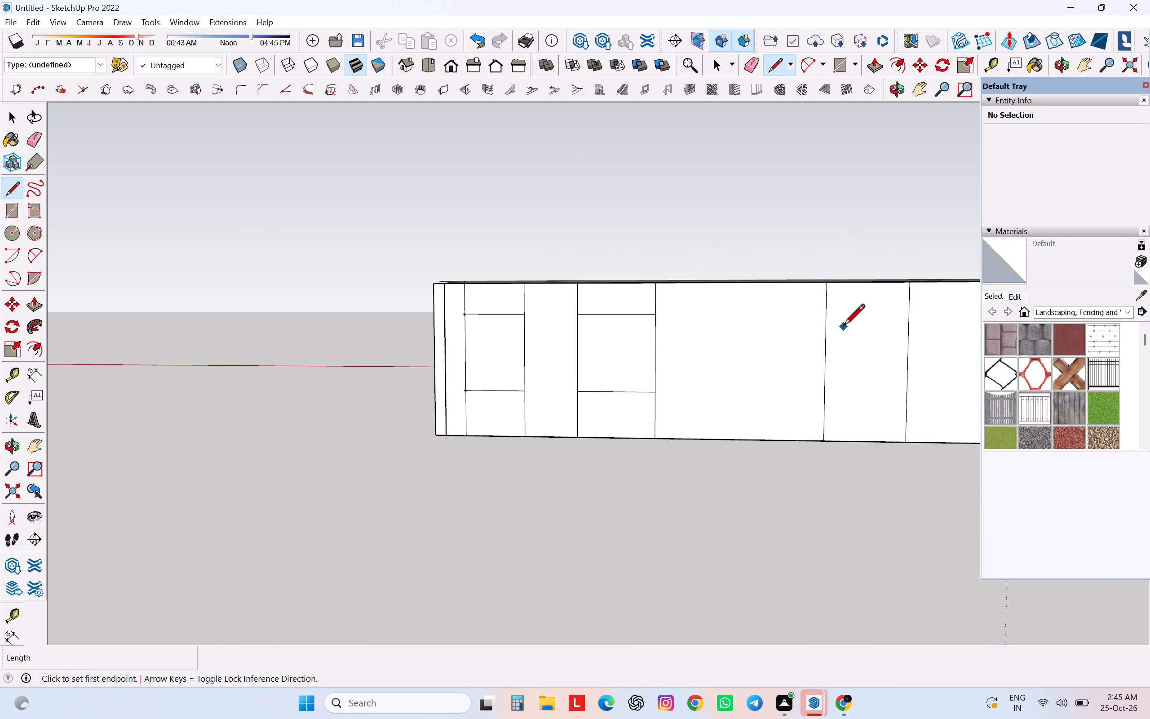
scroll(844, 327, "down", 11)
scroll(844, 327, "up", 11)
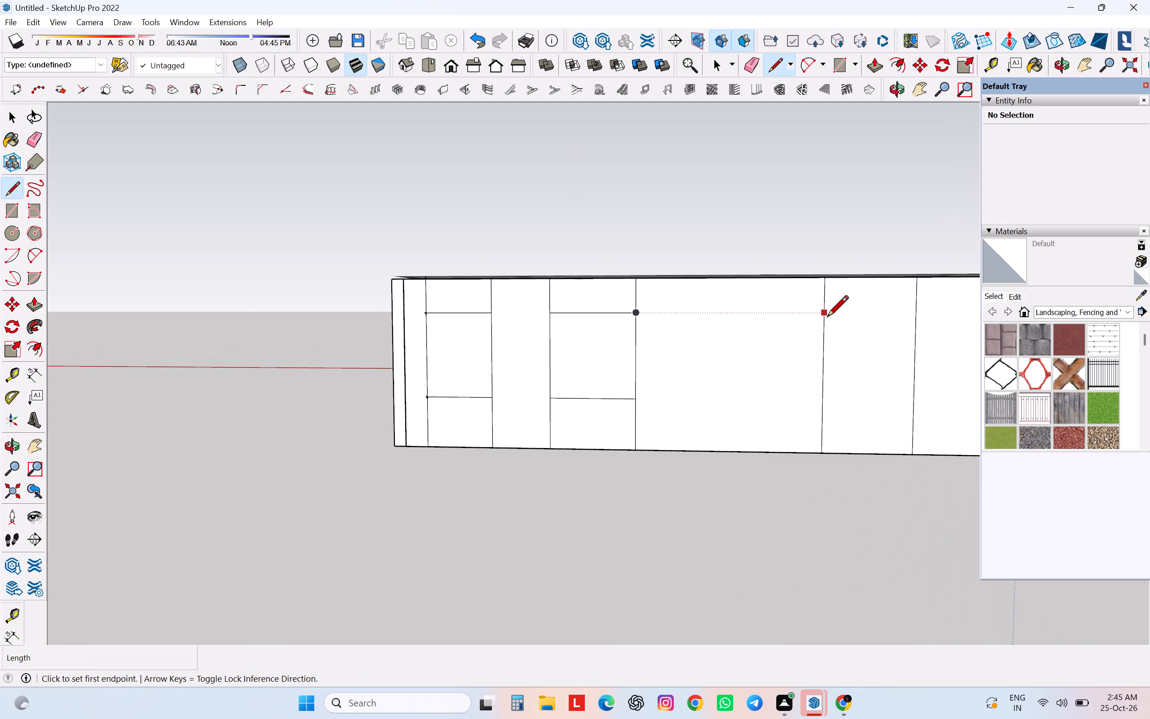
left_click(827, 316)
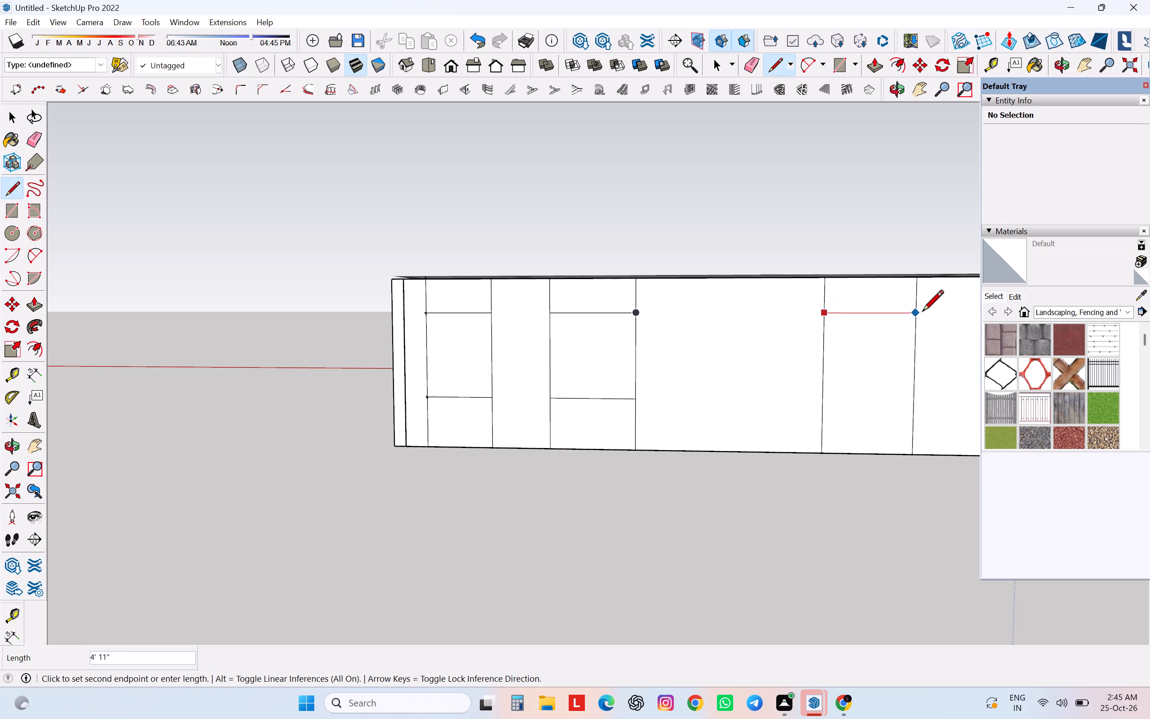
left_click(922, 313)
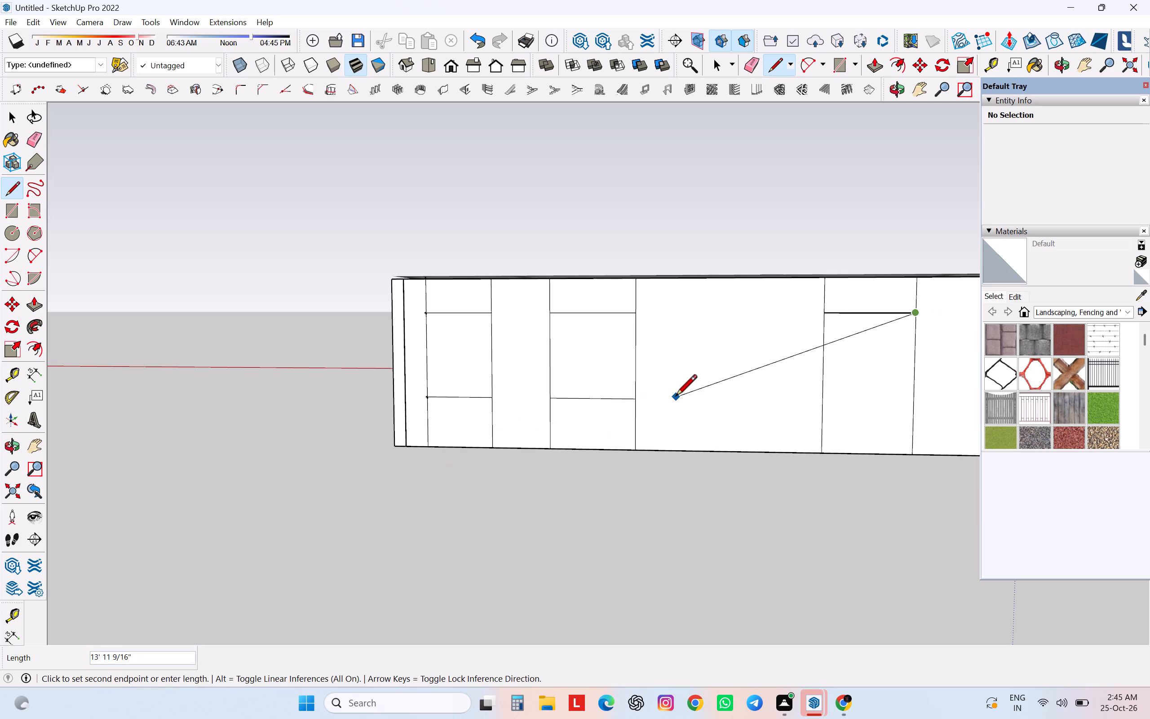
key("Escape")
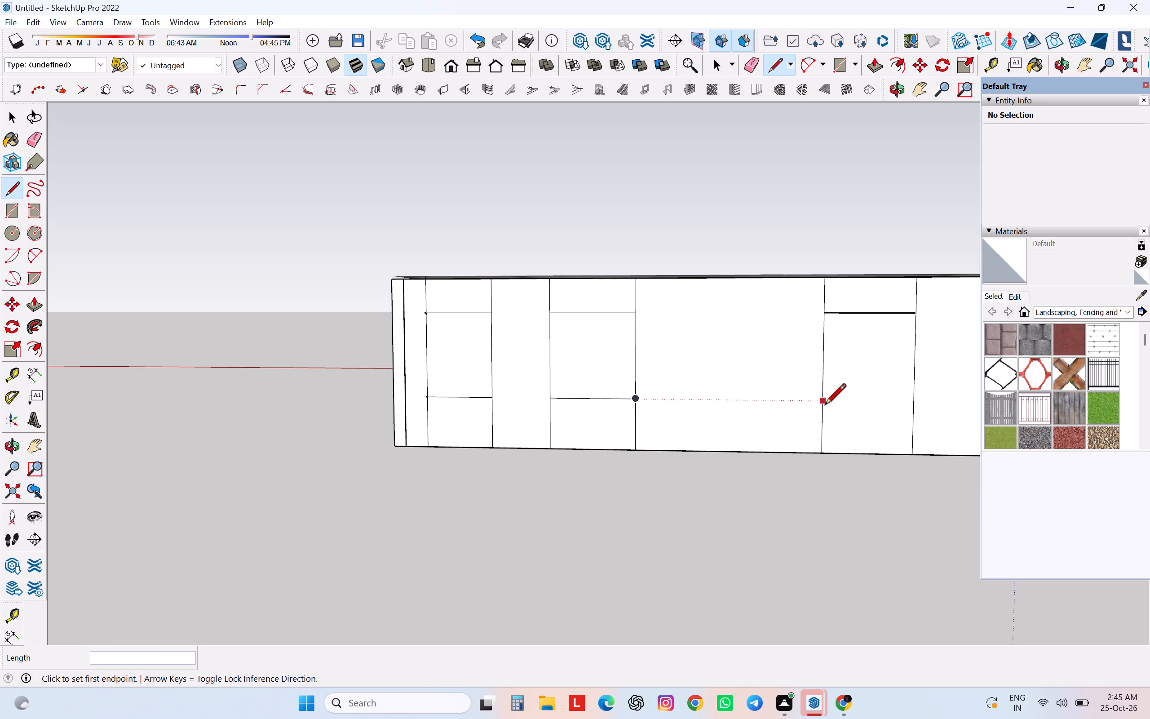
left_click(825, 406)
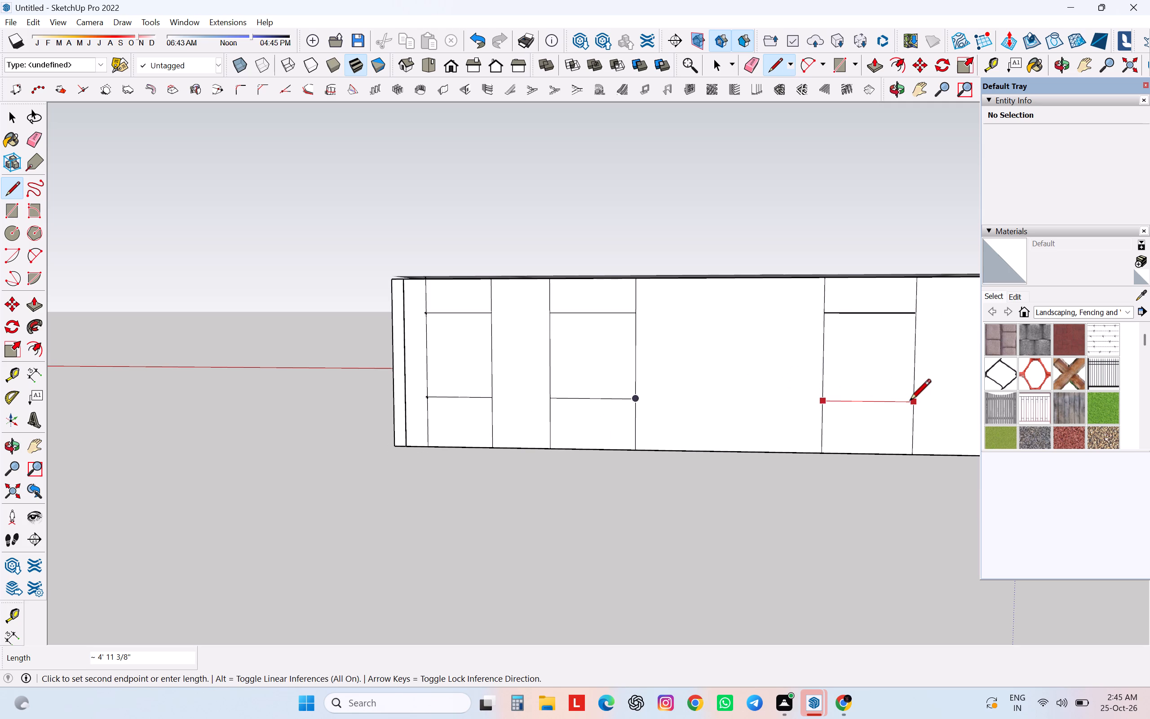
left_click(910, 402)
Draw horizontal head and sill lines, about 4' 10 3/4" long, across the fourth window from the staircase corner, aligned with the third window's.
scroll(814, 407, "down", 9)
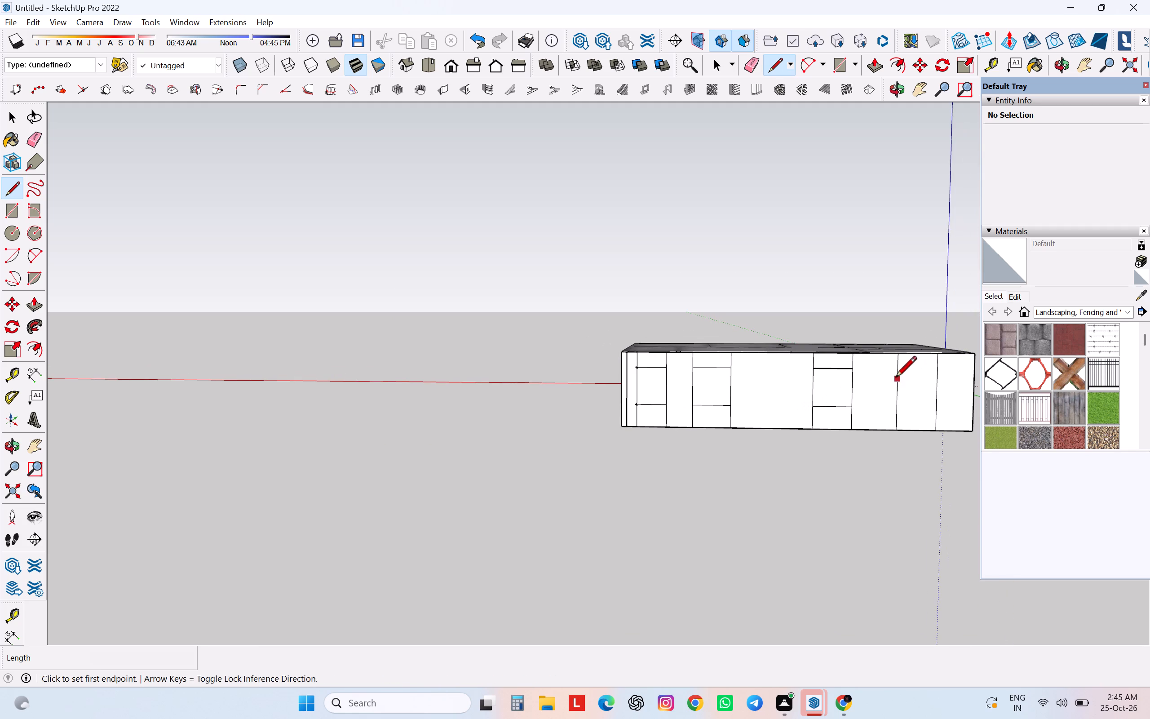
scroll(893, 370, "up", 6)
left_click(901, 372)
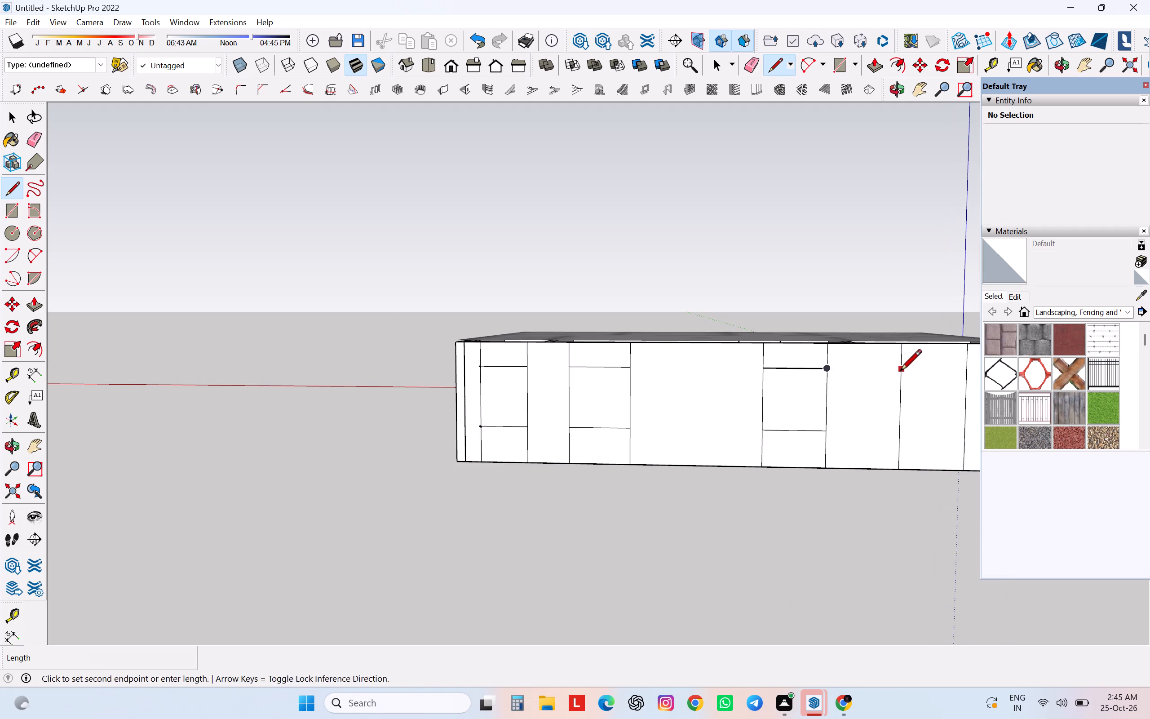
scroll(900, 372, "down", 5)
left_click(943, 373)
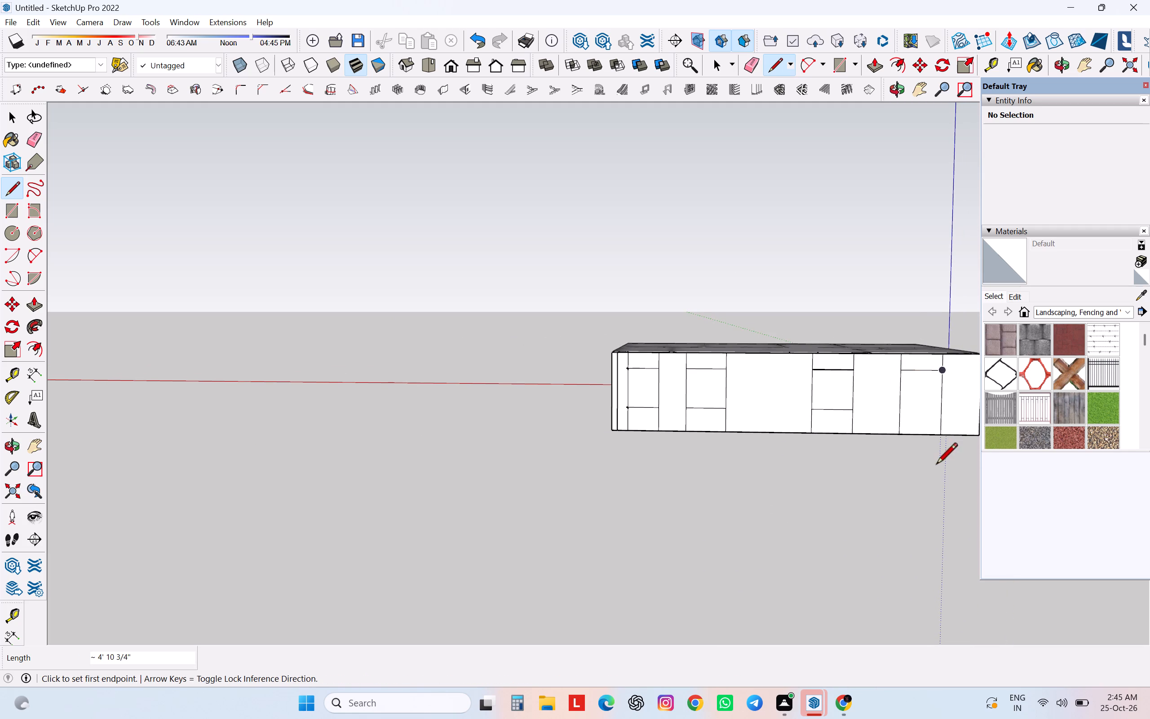
left_click(900, 411)
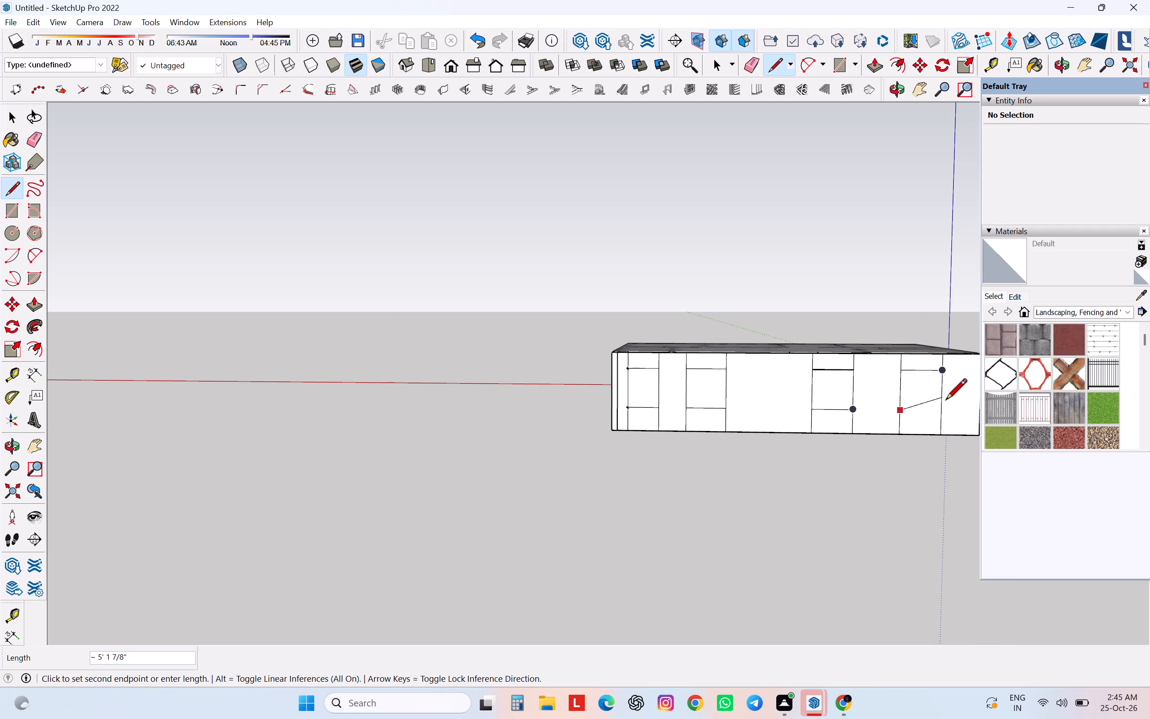
left_click(940, 410)
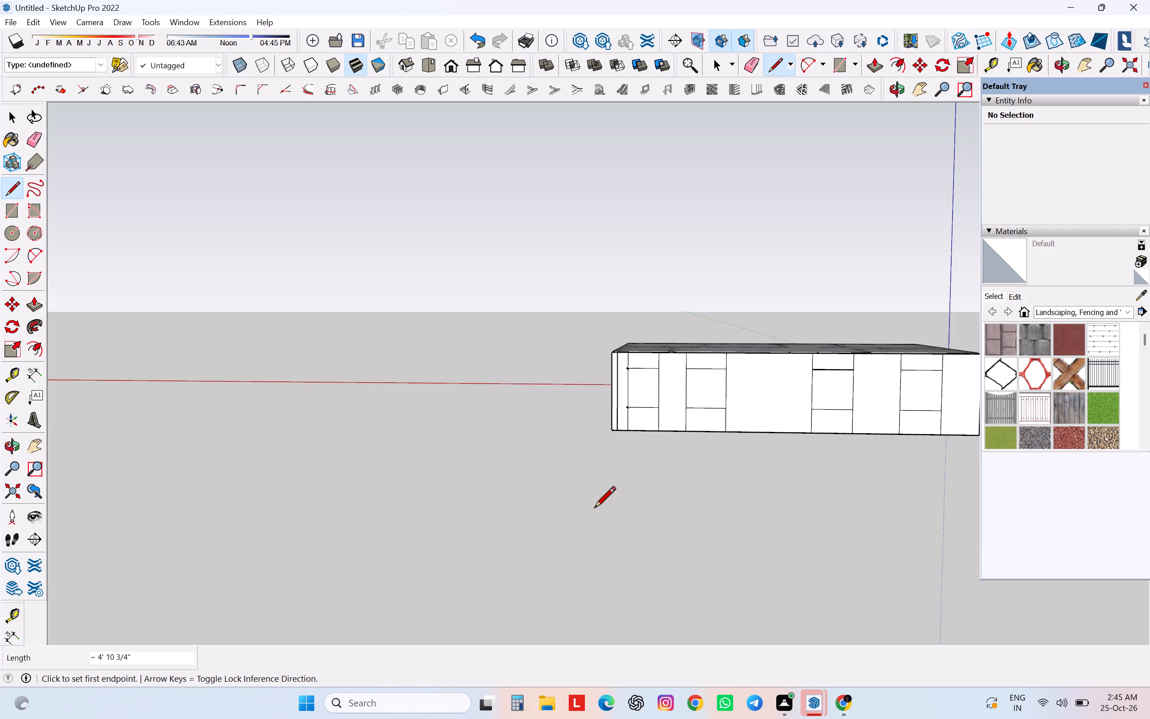
Replace the third window's heavy head line with an about 4' 11 3/8" line reaching both of its vertical edge lines.
scroll(823, 370, "up", 4)
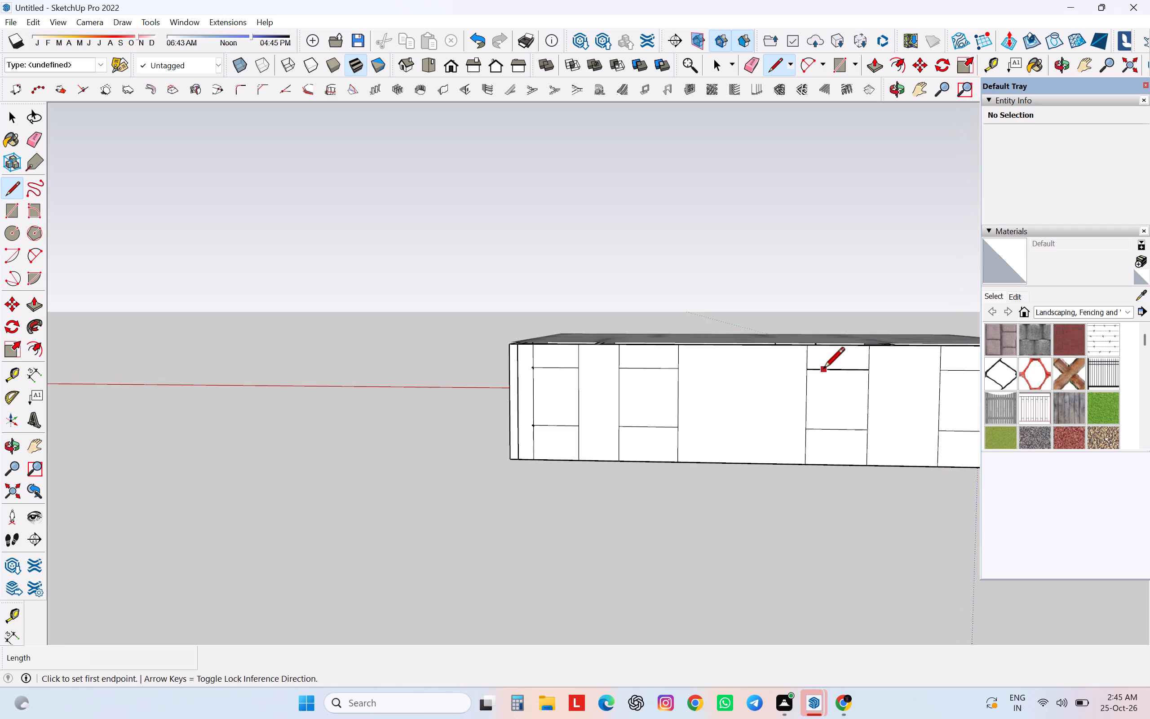
scroll(823, 370, "up", 14)
key("space")
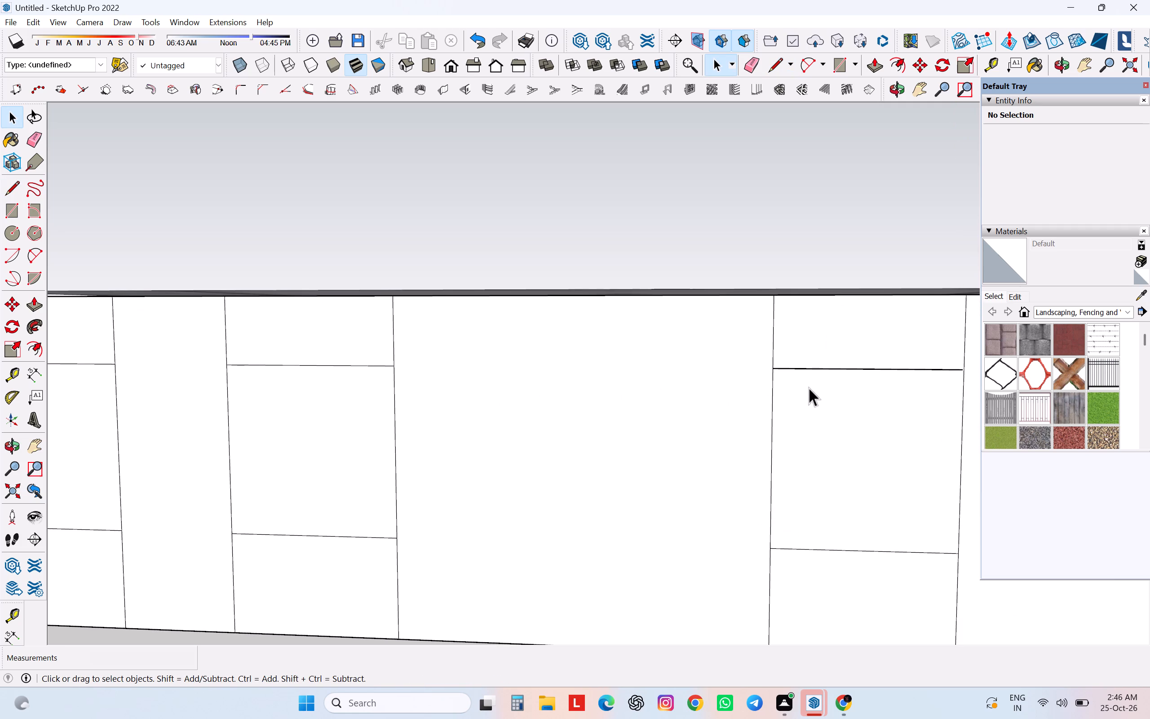
left_click(818, 368)
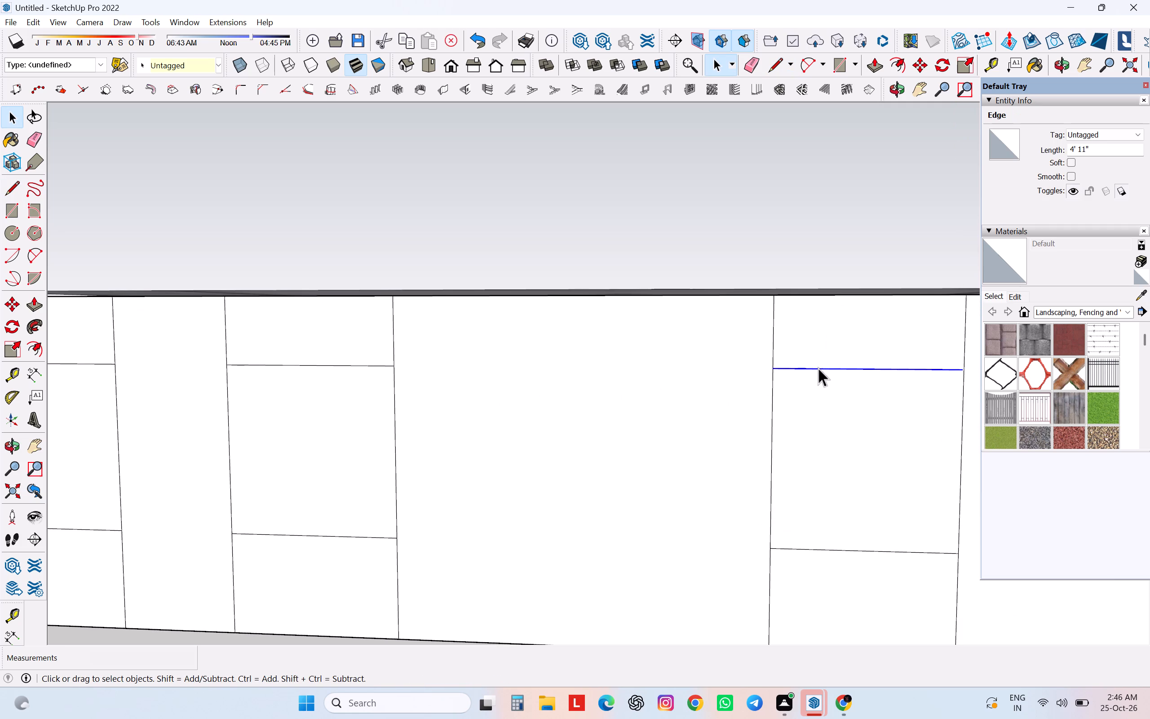
key("Delete")
key("l")
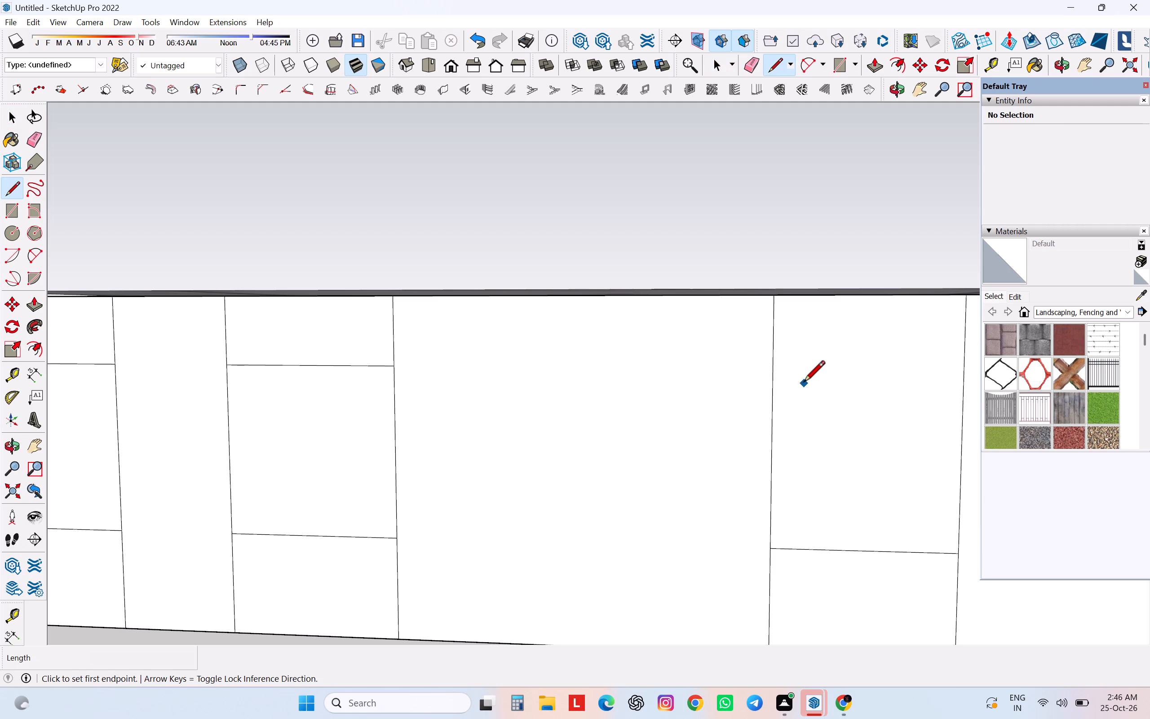
left_click(774, 368)
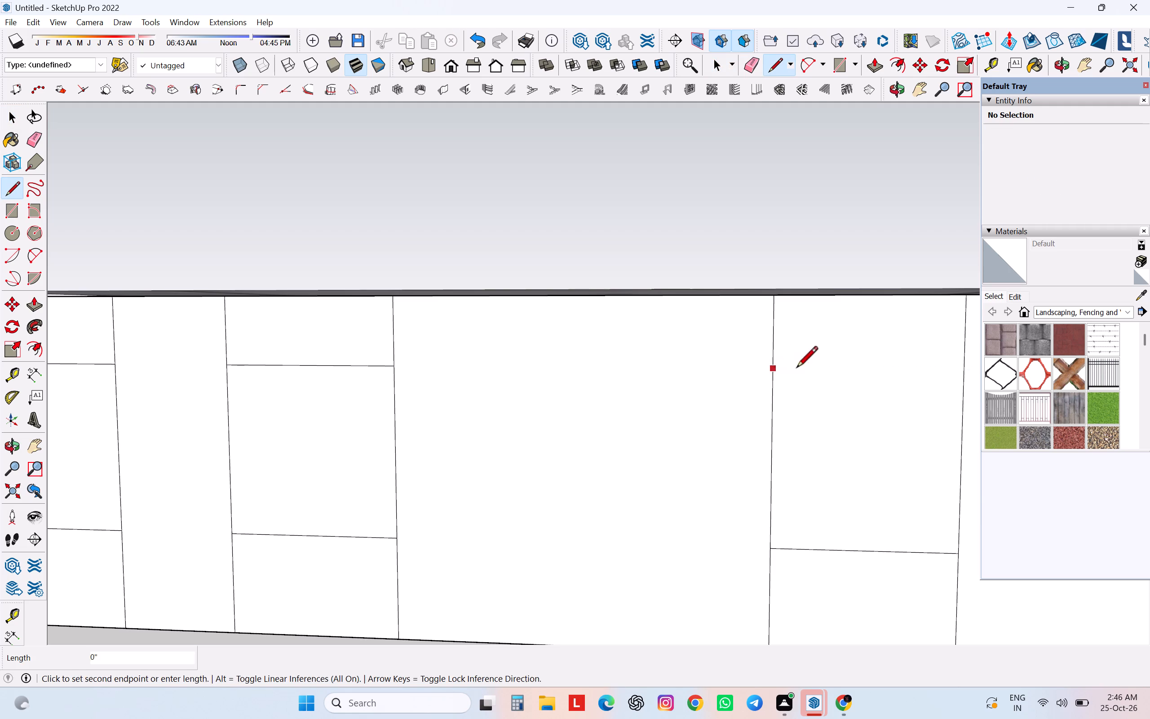
left_click(958, 368)
Inspect the four window outlines on this wall, the adjoining short wall, and the vertical window lines on the opposite long wall.
scroll(827, 515, "down", 14)
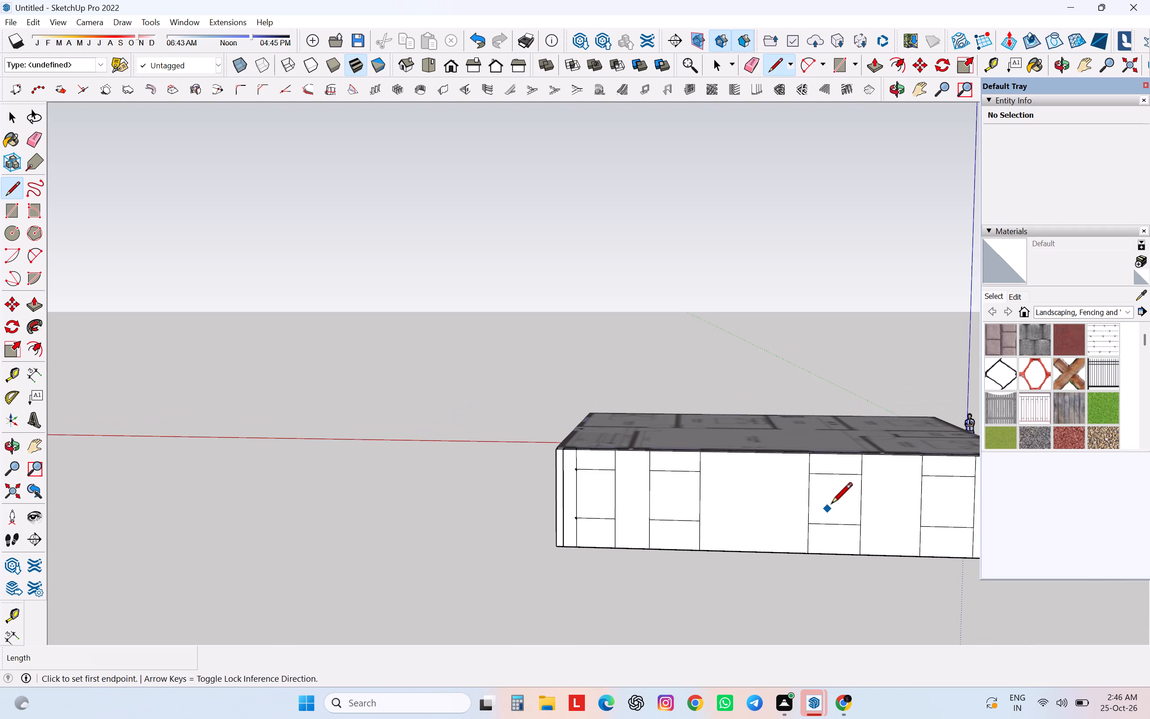
scroll(736, 509, "down", 13)
scroll(876, 496, "up", 13)
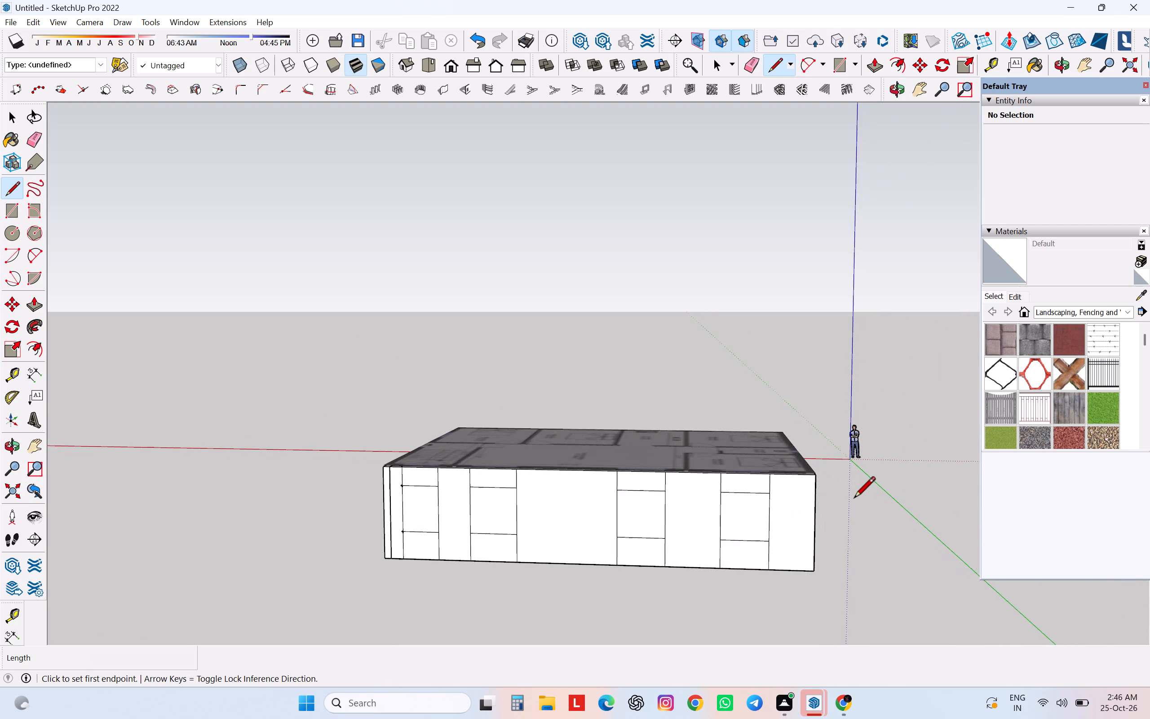
scroll(854, 499, "up", 3)
scroll(707, 539, "up", 4)
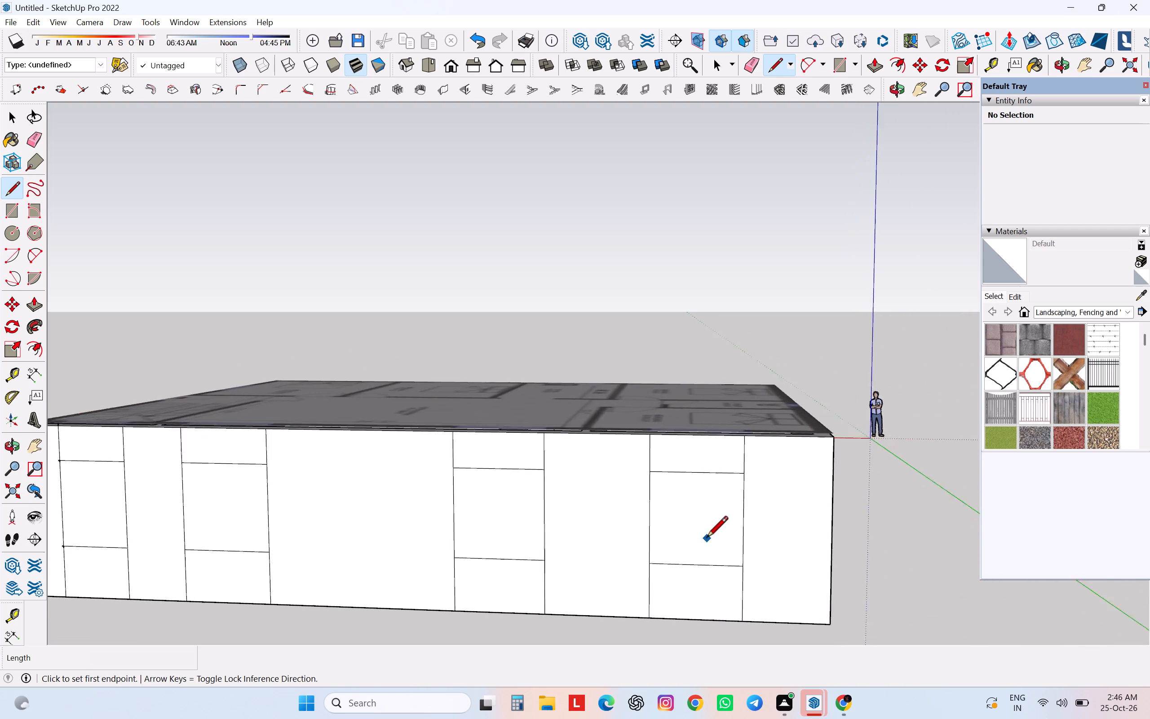
scroll(707, 539, "up", 1)
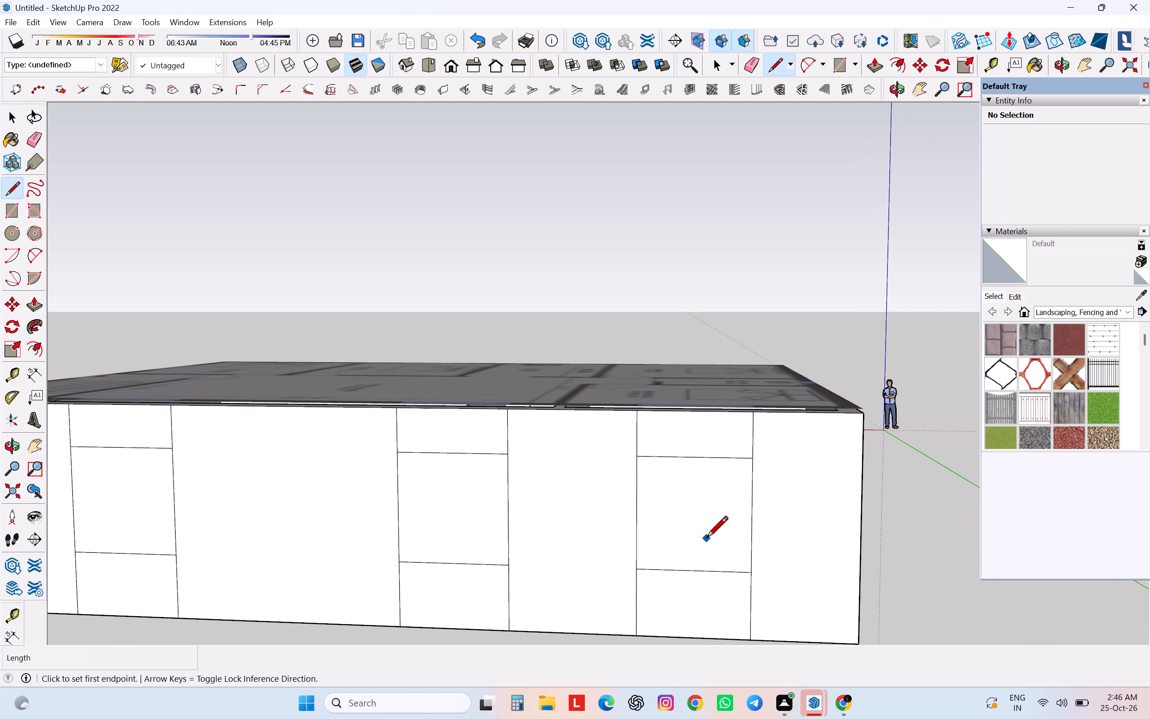
scroll(707, 522, "down", 10)
middle_click_drag(762, 555, 598, 551)
scroll(715, 554, "down", 1)
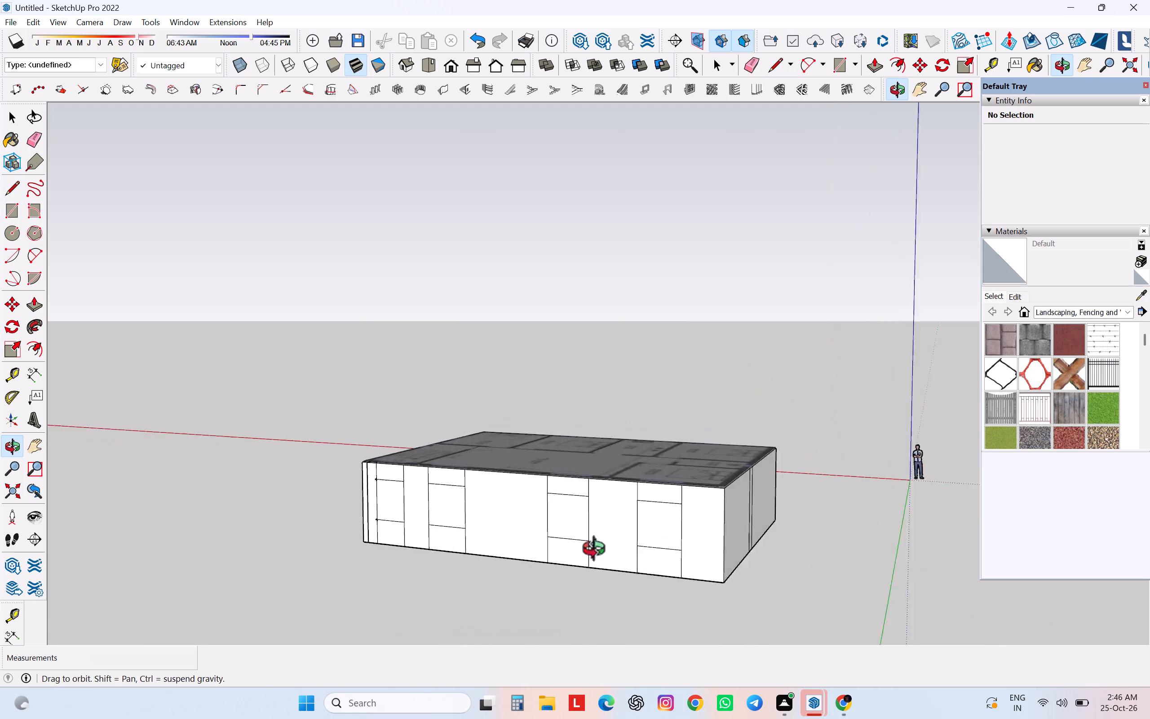
middle_click_drag(598, 551, 387, 548)
middle_click_drag(635, 543, 627, 543)
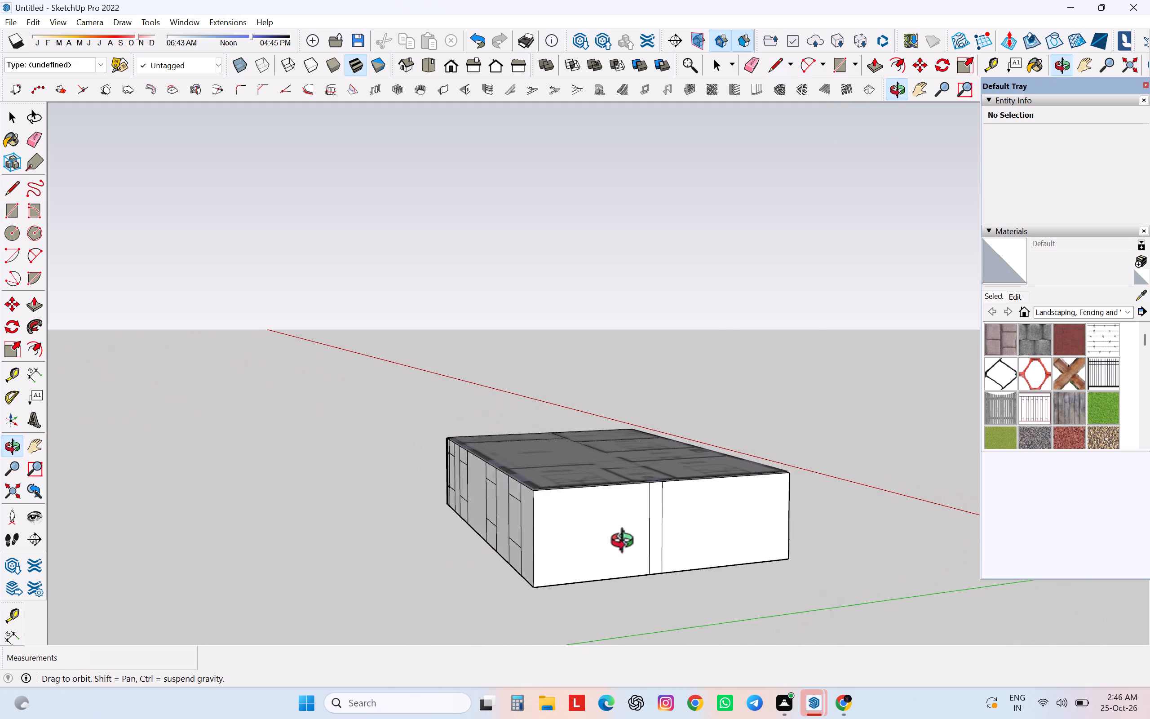
middle_click_drag(627, 543, 94, 518)
scroll(90, 520, "down", 1)
middle_click_drag(498, 576, 461, 573)
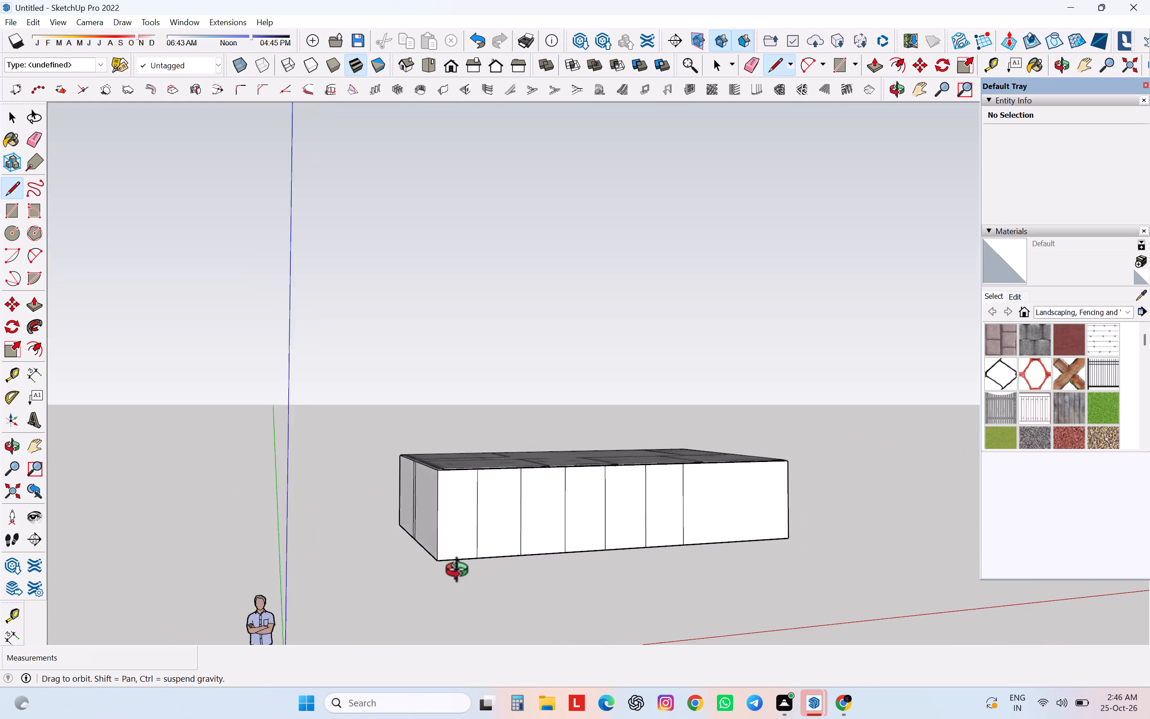
middle_click_drag(461, 573, 367, 620)
scroll(437, 528, "up", 4)
scroll(821, 570, "down", 5)
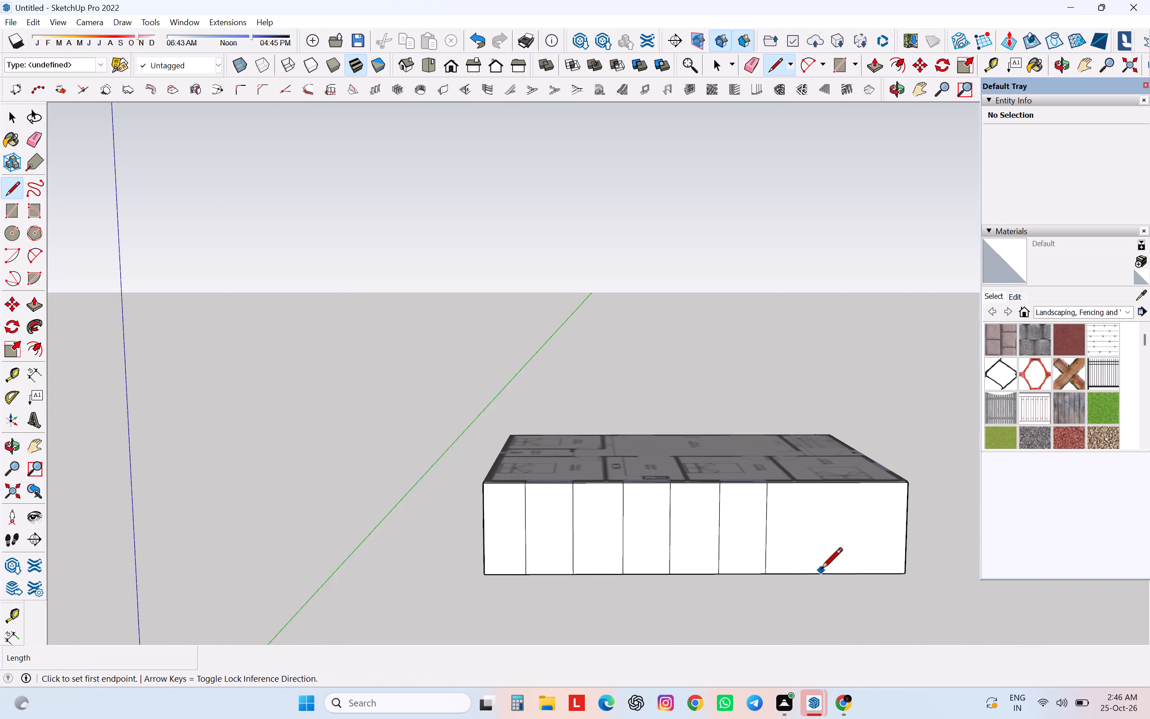
middle_click_drag(819, 570, 836, 585)
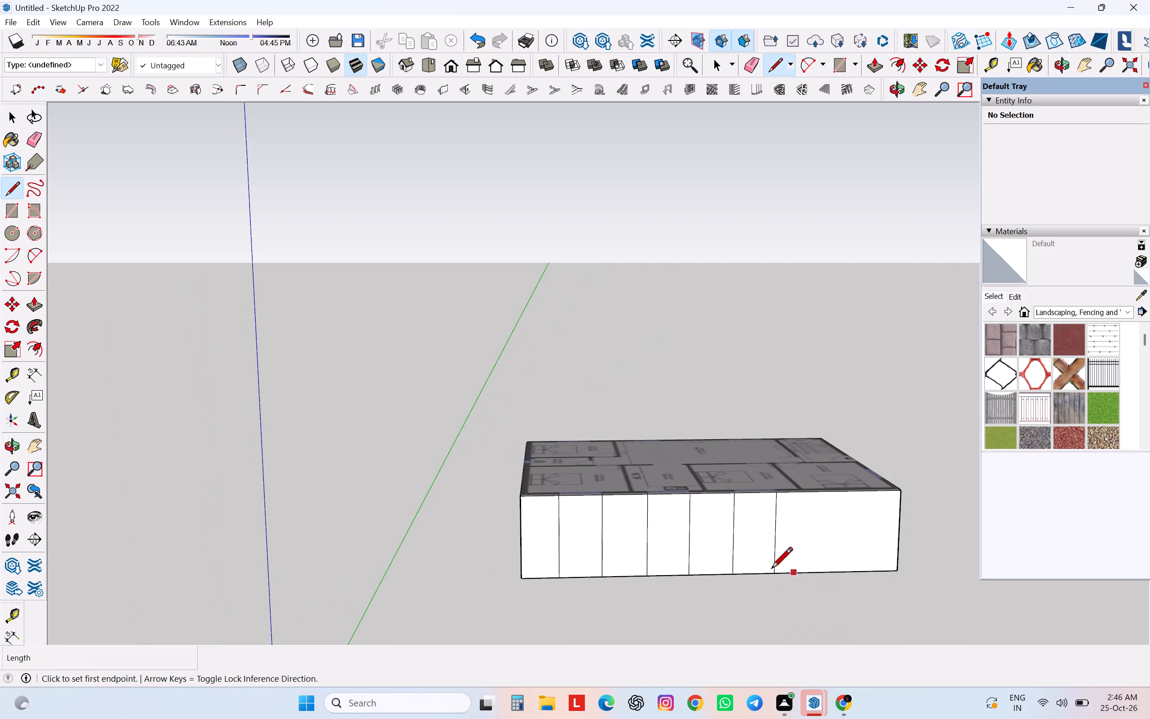
scroll(557, 564, "up", 4)
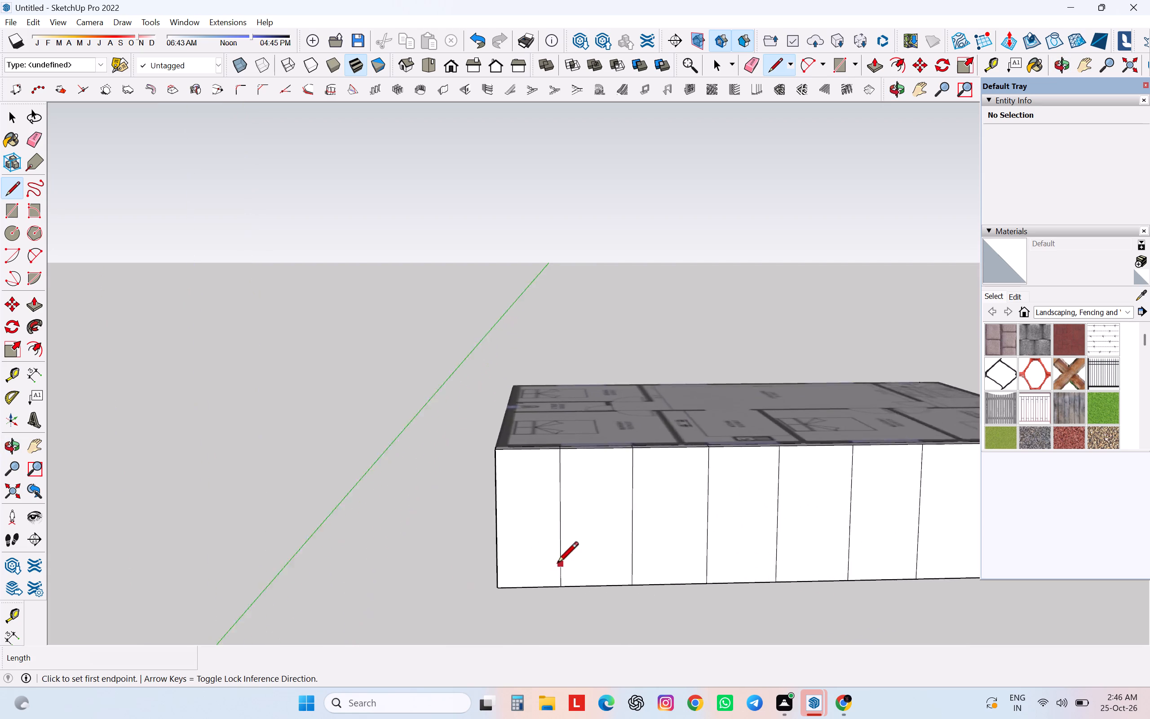
Mark guide points on the end bedroom window's outer vertical line, 35.43" above the long wall's base and 59" above that.
scroll(557, 564, "up", 9)
left_click(9, 376)
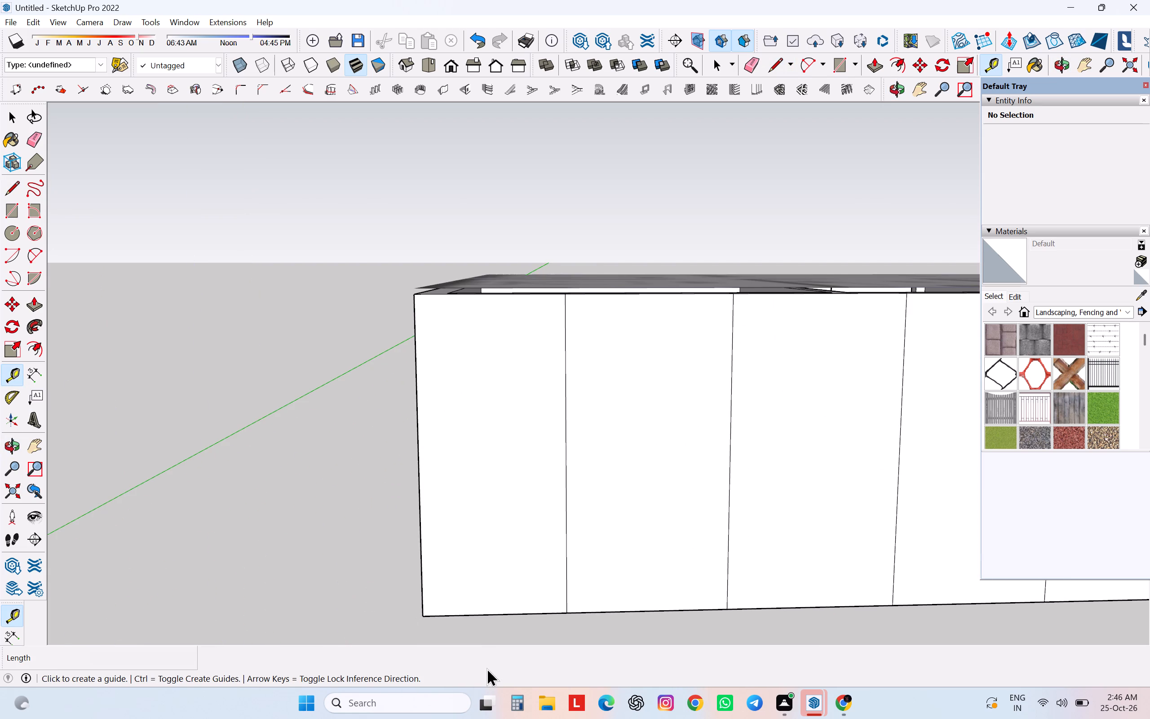
left_click(562, 611)
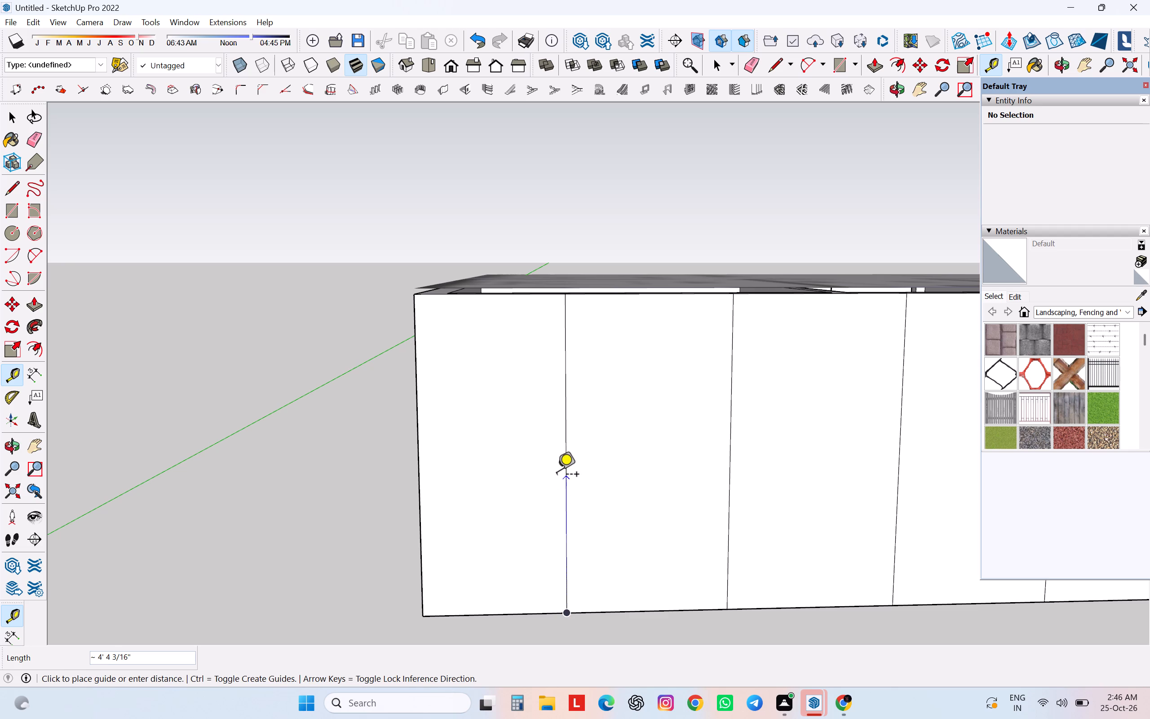
type("35.5")
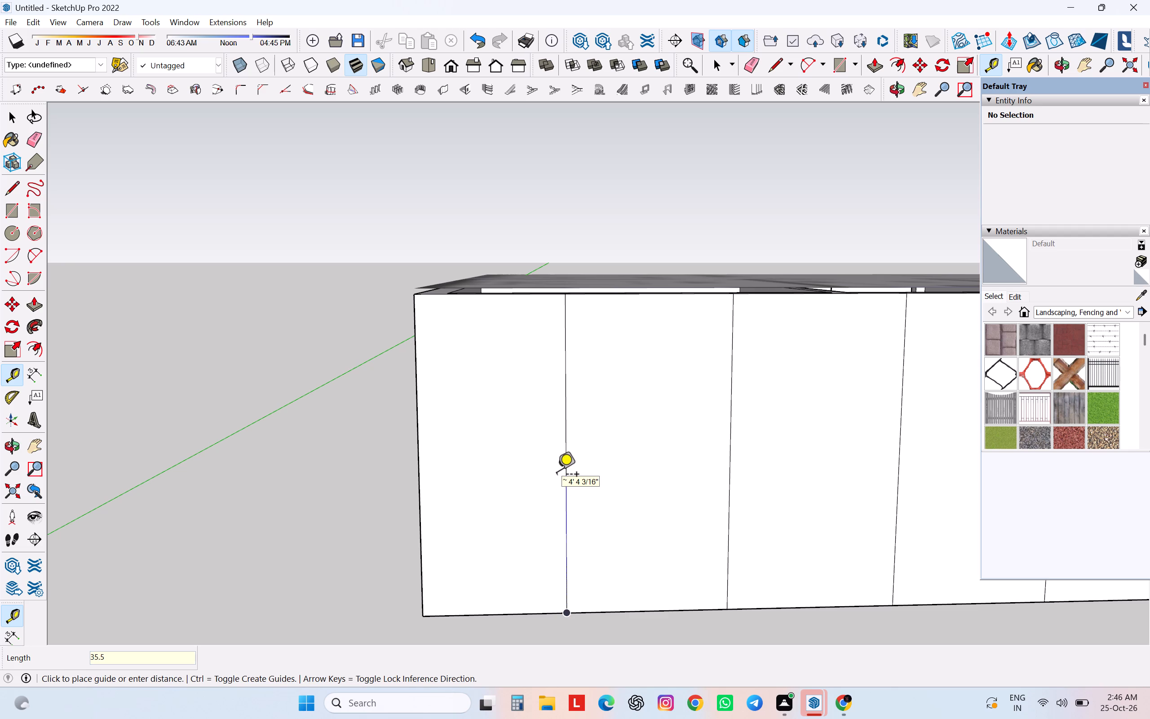
key("BackSpace")
type("43")
key("Return")
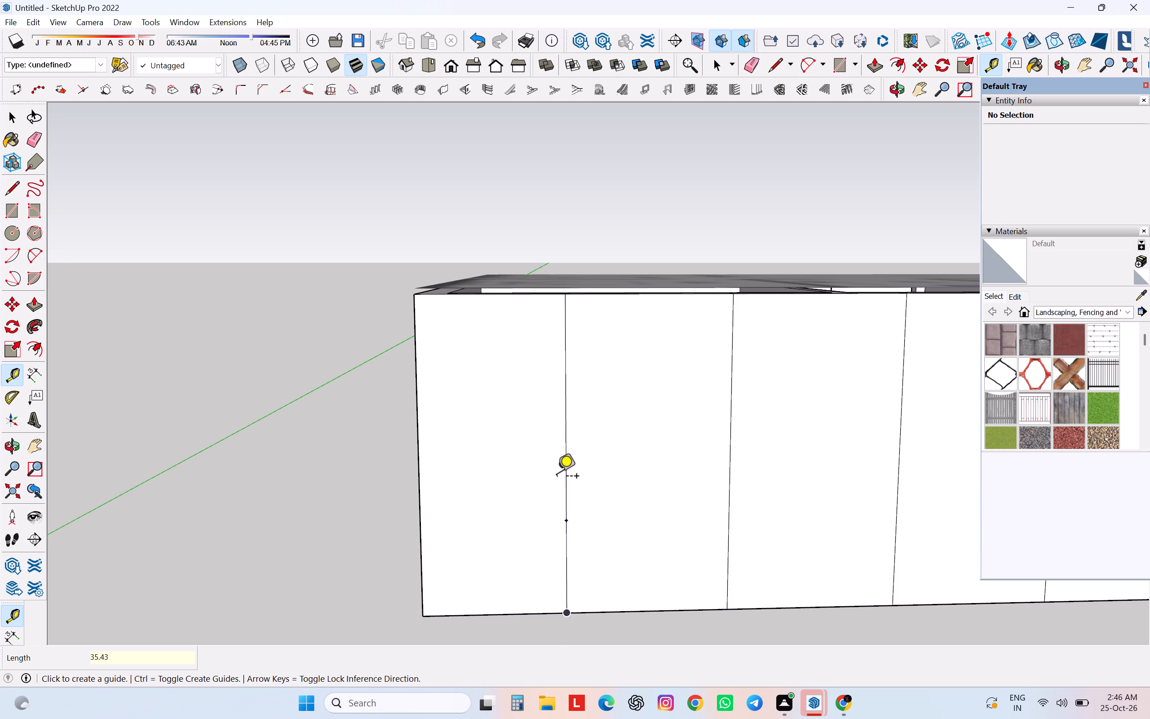
left_click(567, 522)
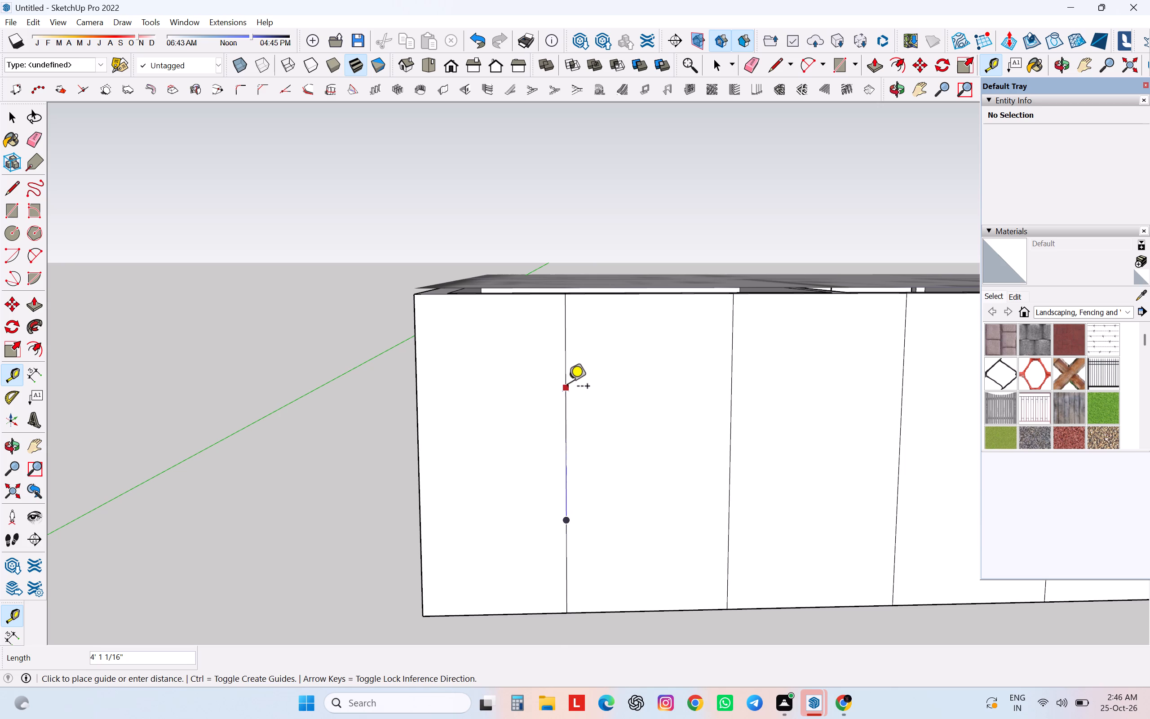
type("59")
key("Return")
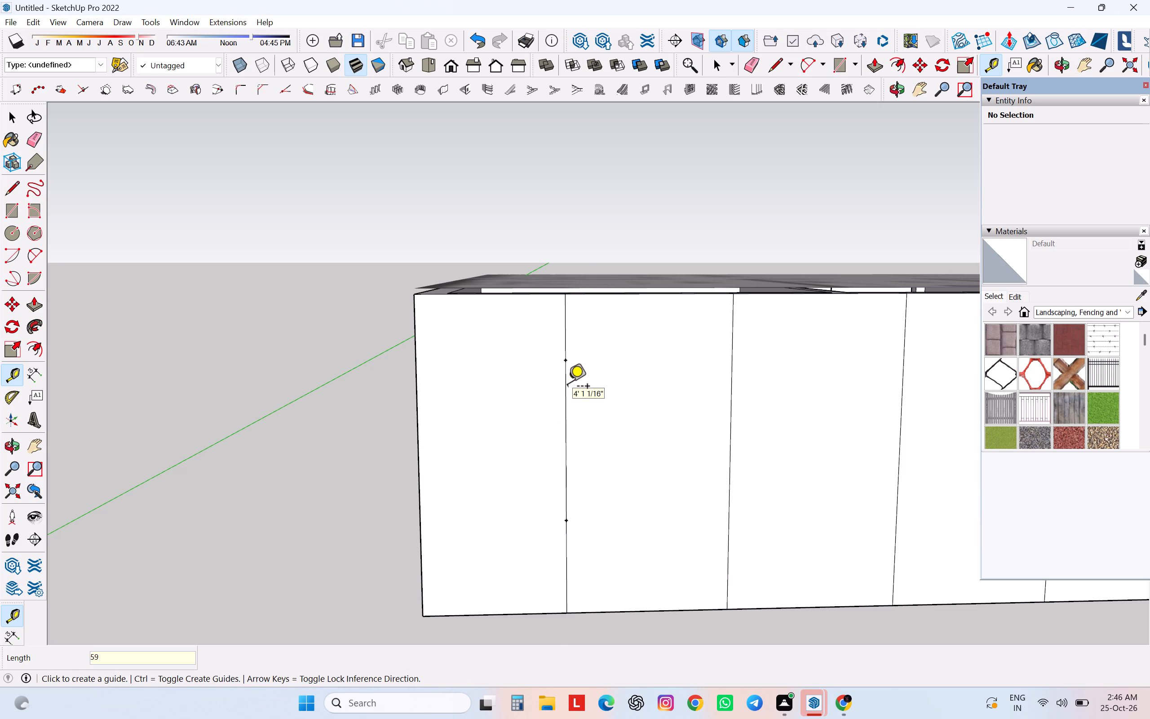
Draw horizontal head and sill lines, about 5' 1/8" long, across the end bedroom window from its two guide points.
key("l")
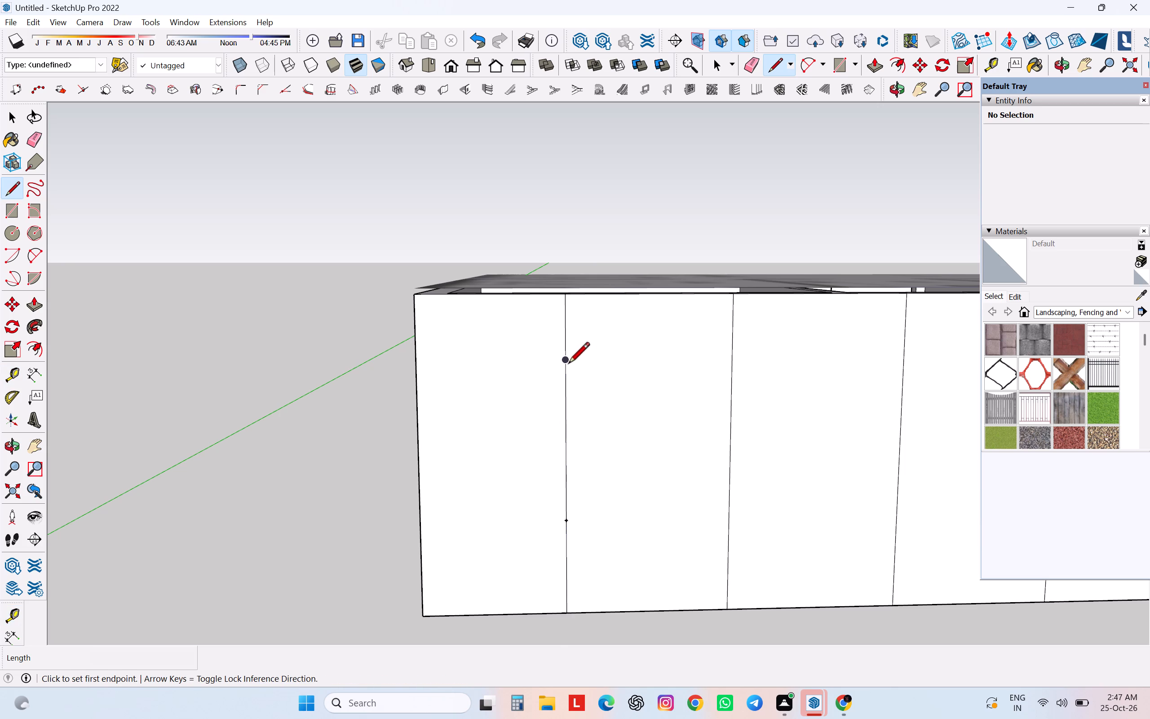
left_click(568, 365)
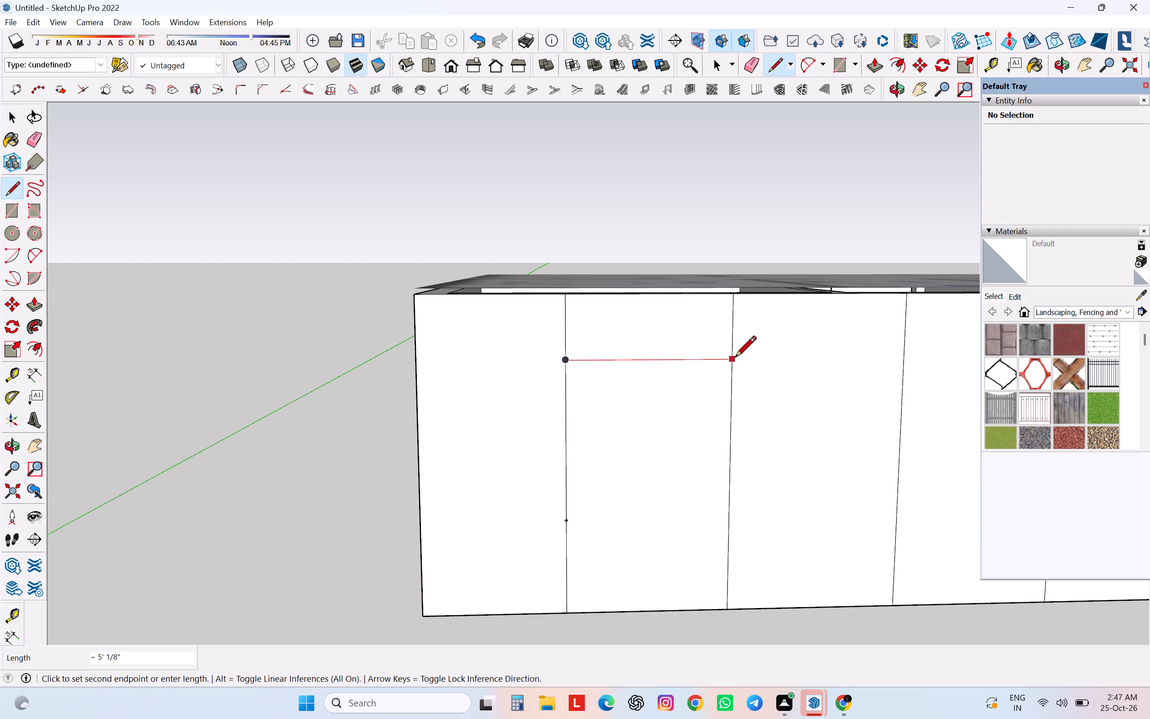
left_click(734, 358)
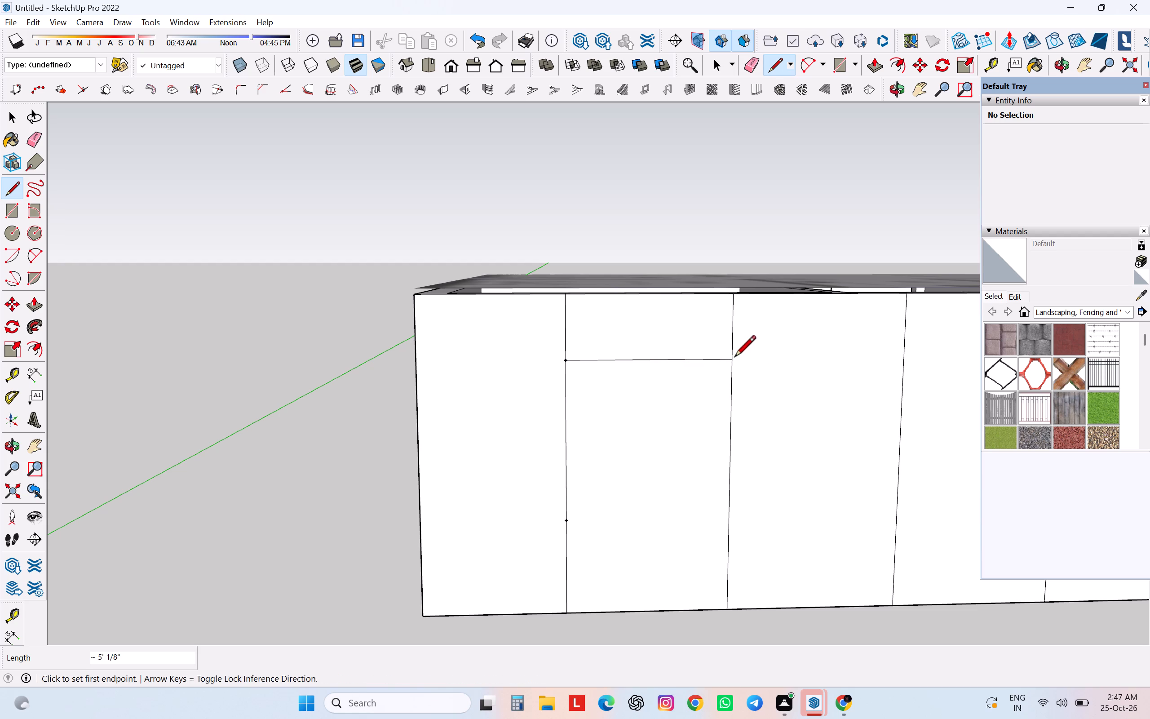
left_click(564, 517)
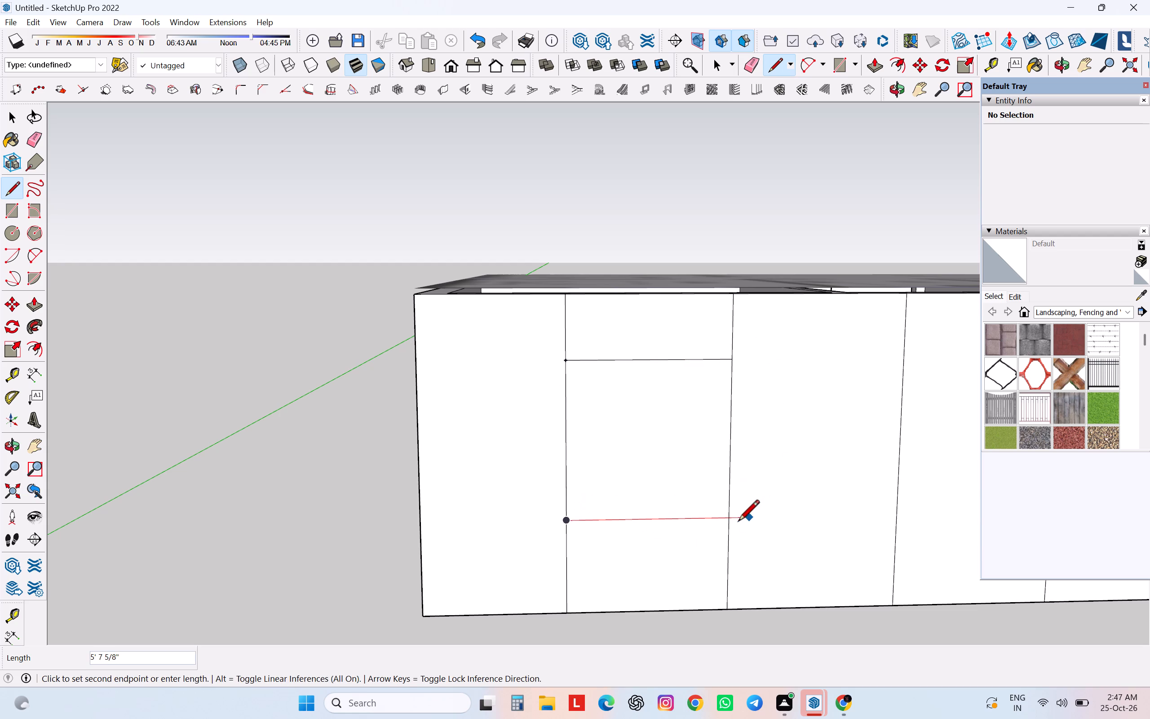
left_click(733, 523)
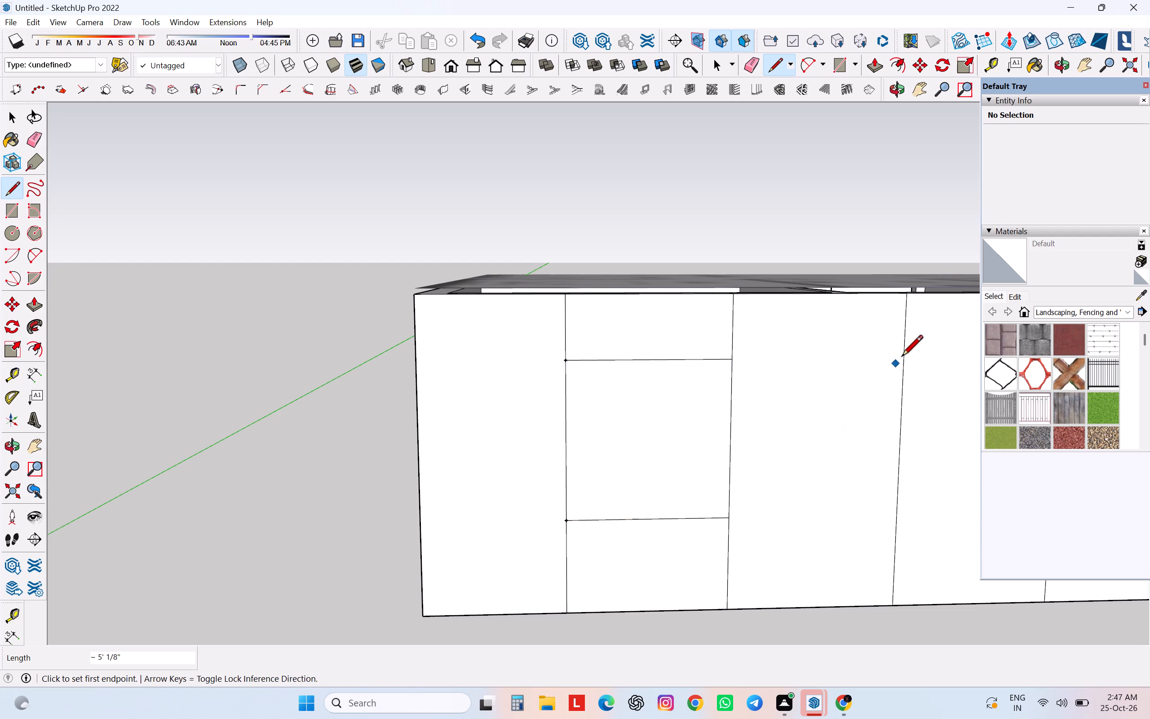
Draw head and sill lines, about 4' 11 7/16" long, across the kitchen window, level with the end bedroom window's lines.
left_click(902, 355)
scroll(898, 358, "down", 20)
scroll(898, 358, "down", 8)
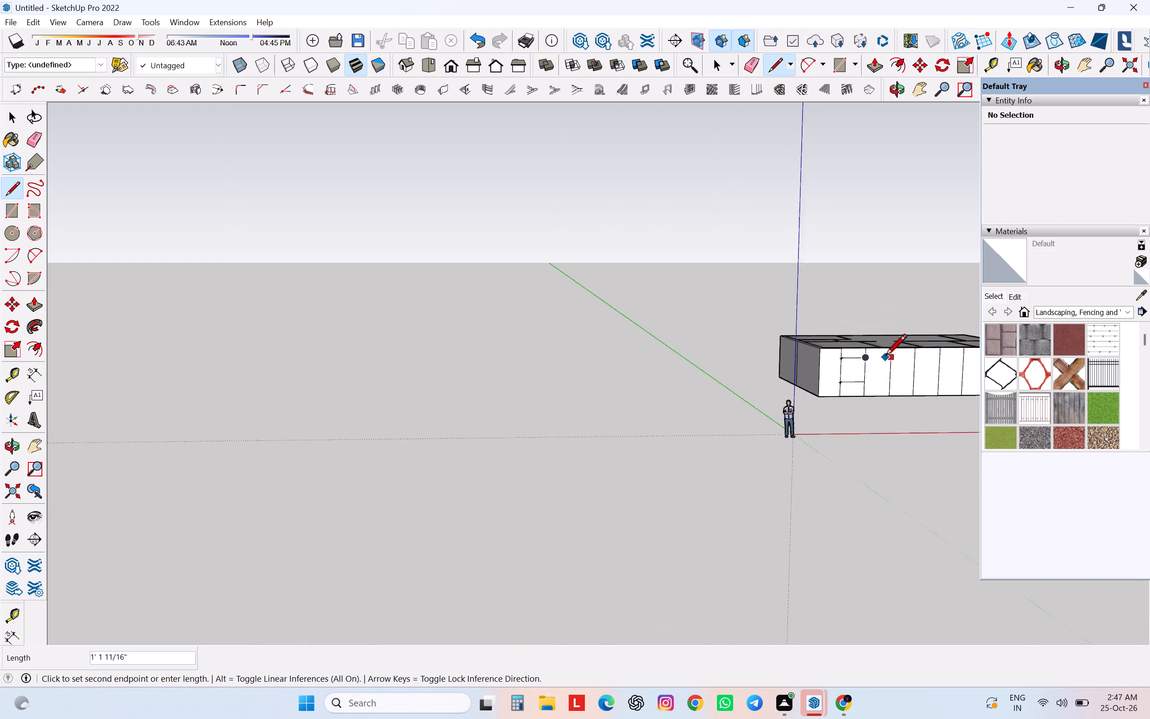
scroll(885, 357, "down", 1)
scroll(929, 400, "up", 7)
scroll(925, 364, "up", 6)
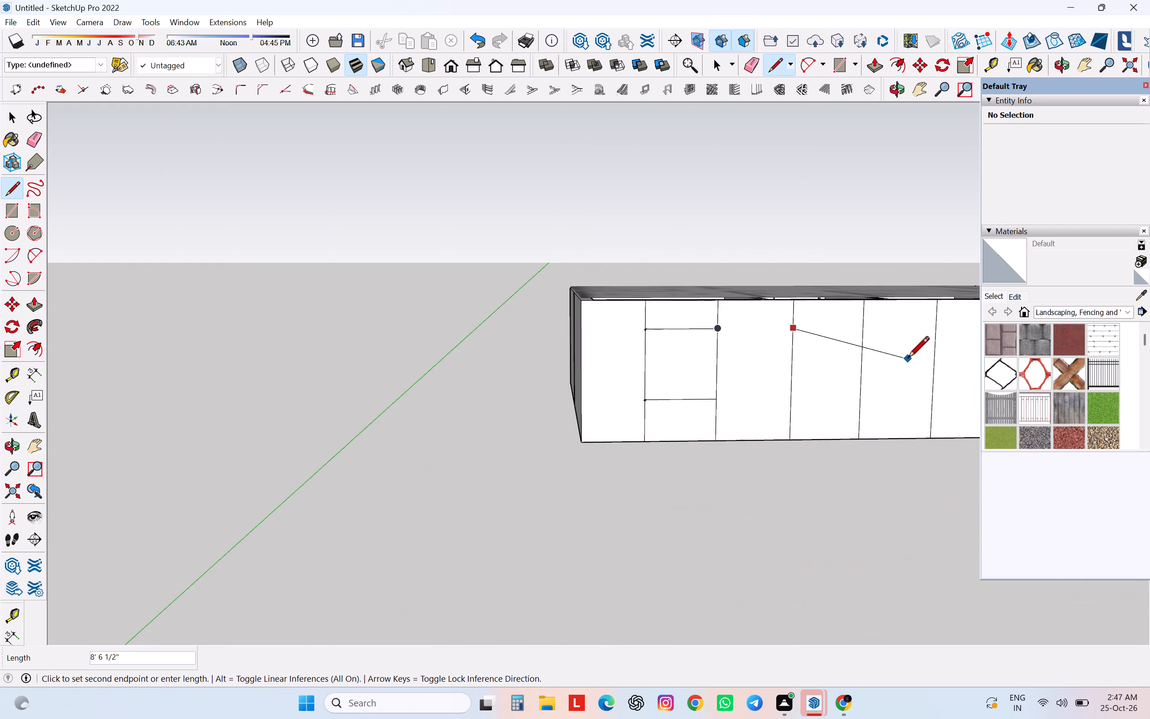
middle_click_drag(906, 359, 852, 433)
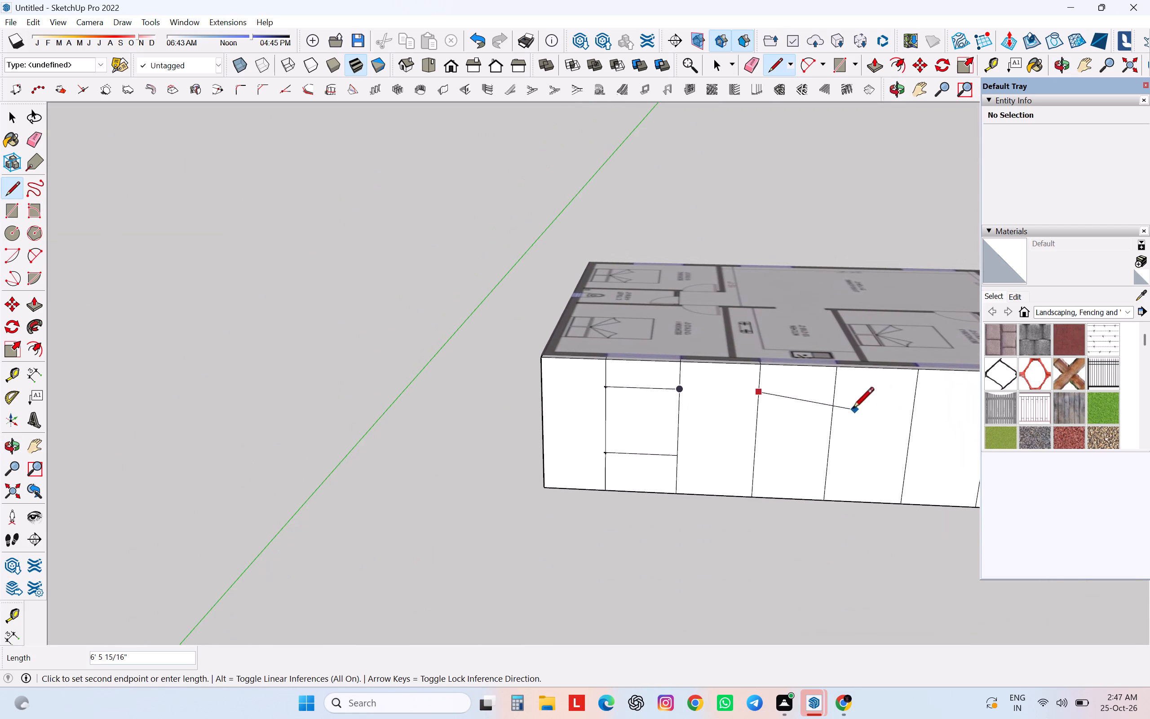
left_click(833, 394)
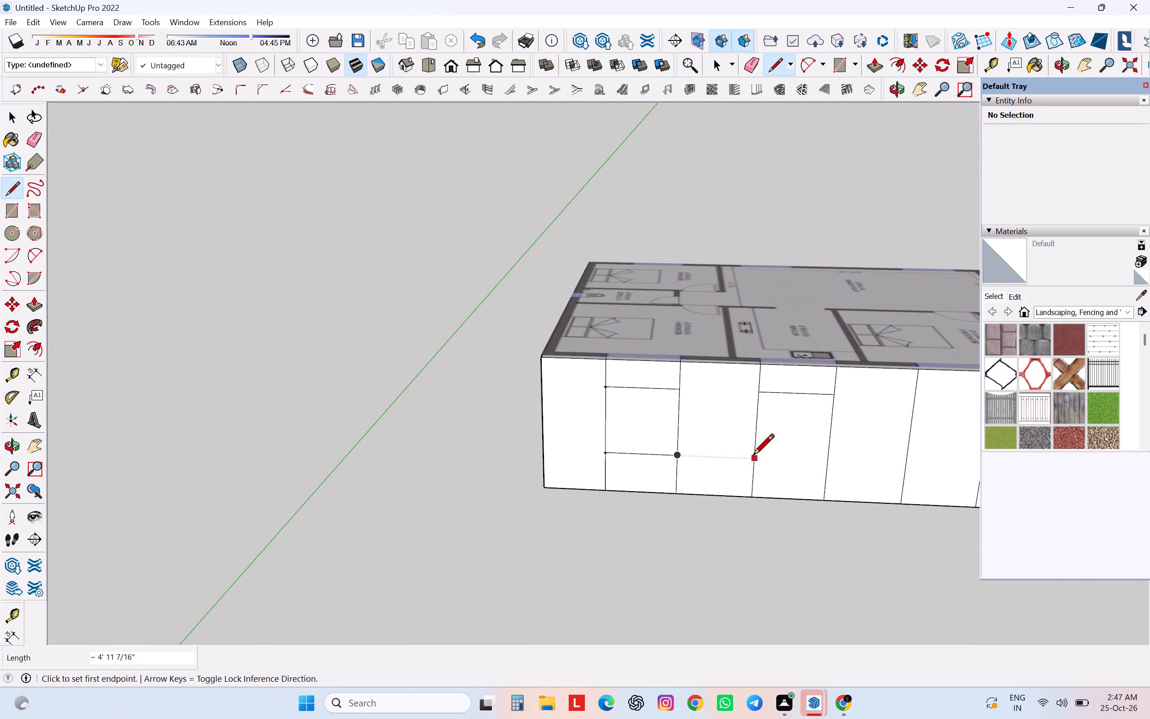
left_click(754, 456)
left_click(832, 461)
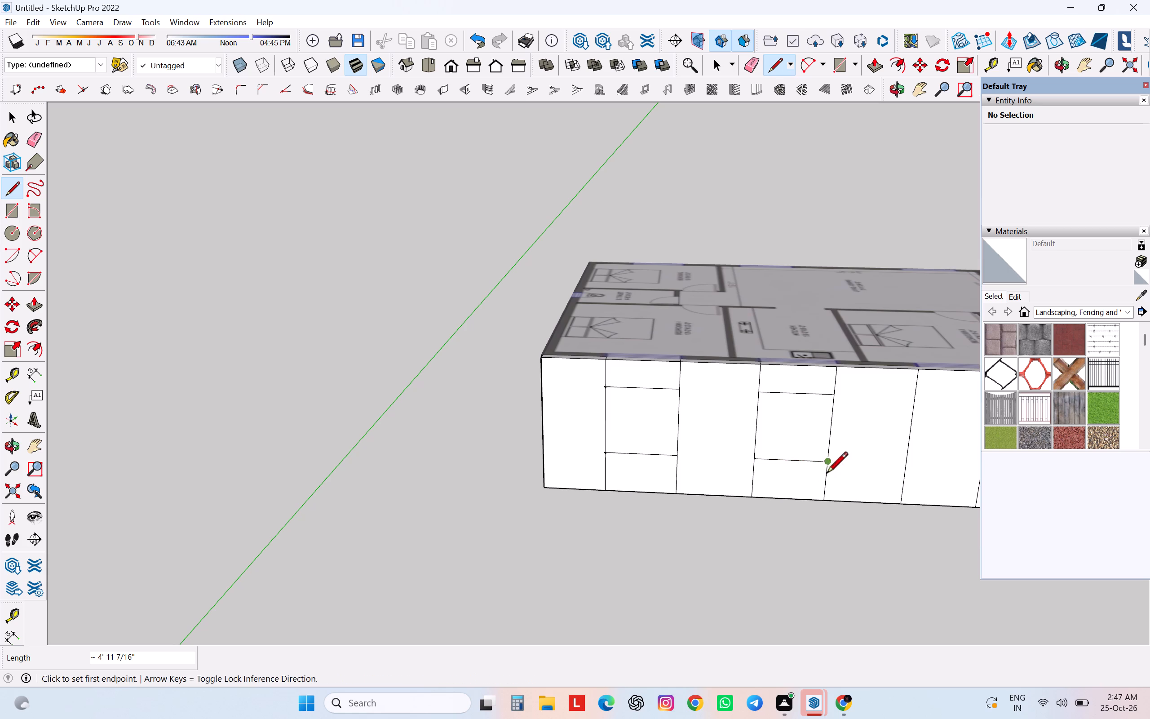
Draw head and sill lines, about 4' 11 3/4" long, across the third window on this wall, aligned with the kitchen window's.
middle_click_drag(885, 432, 765, 450)
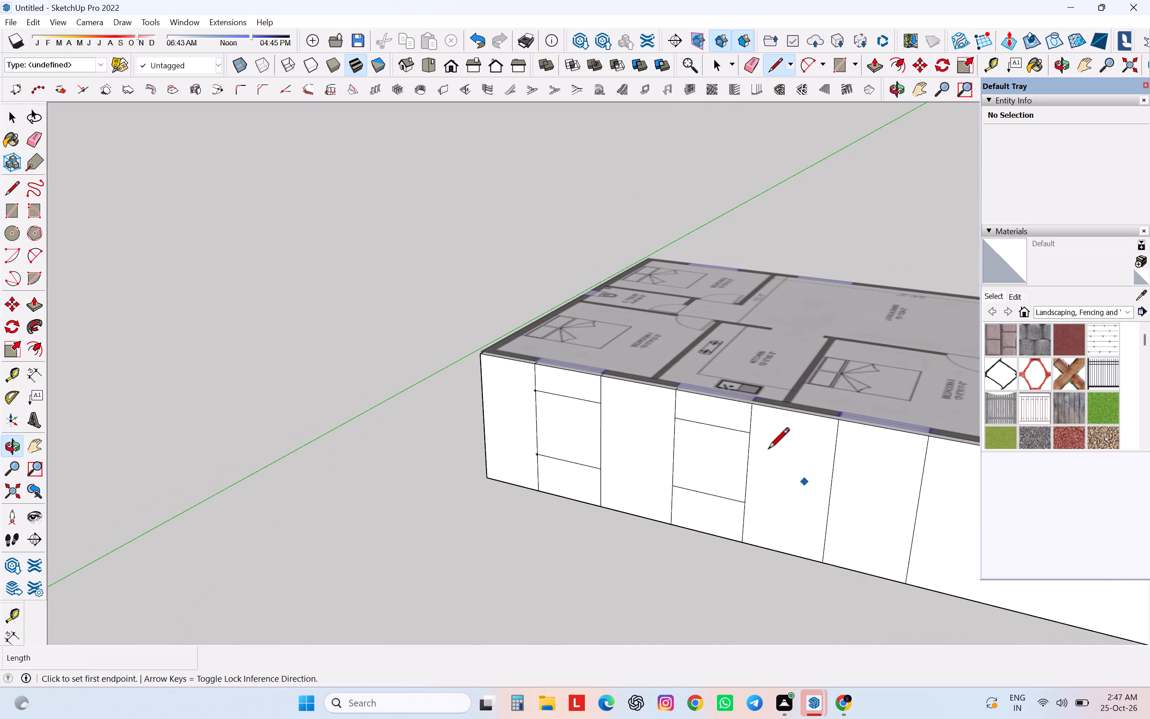
left_click(837, 449)
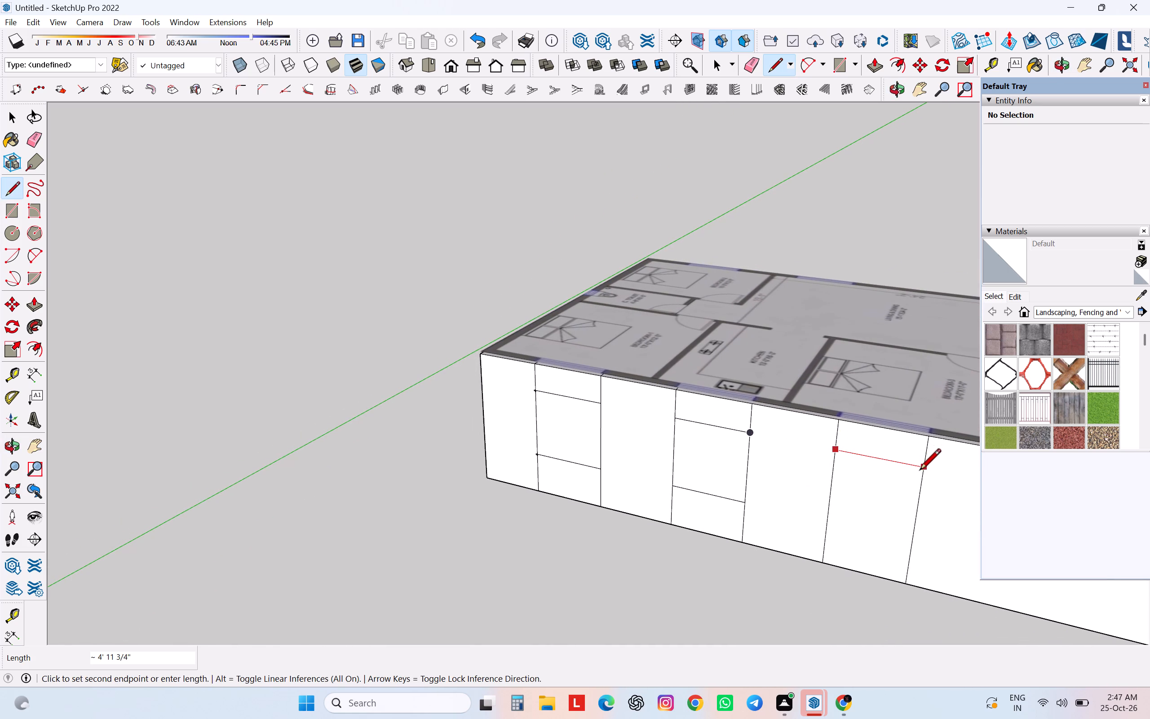
left_click(921, 474)
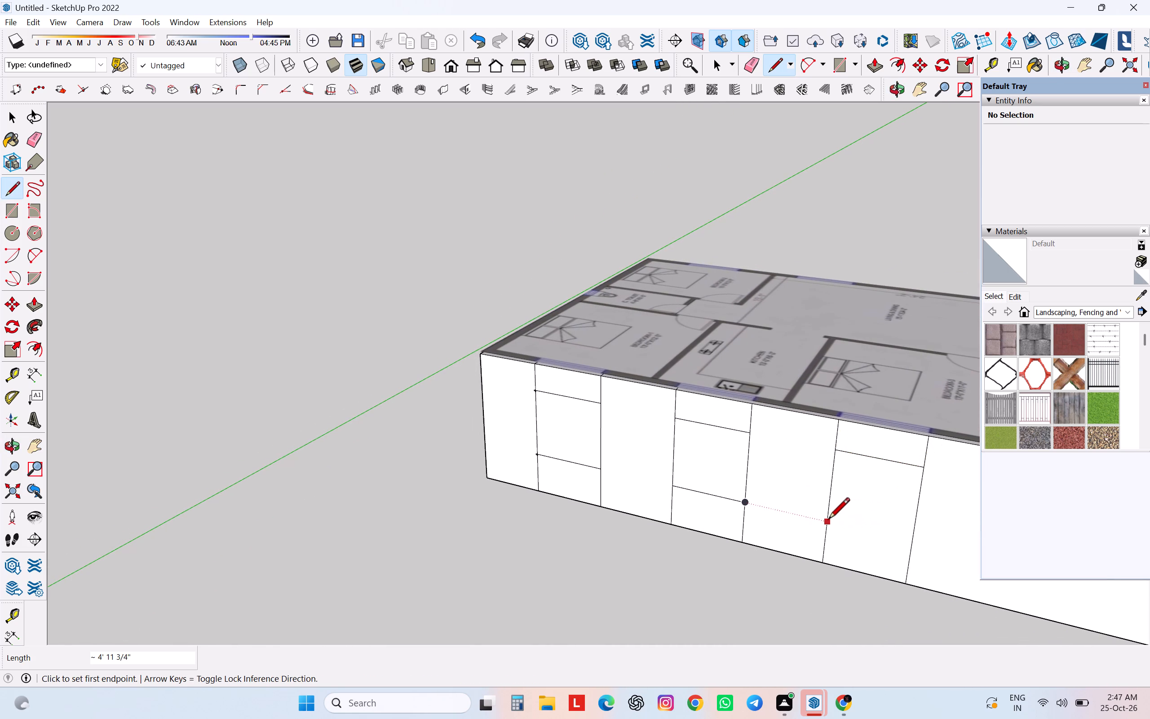
left_click(828, 520)
left_click(907, 543)
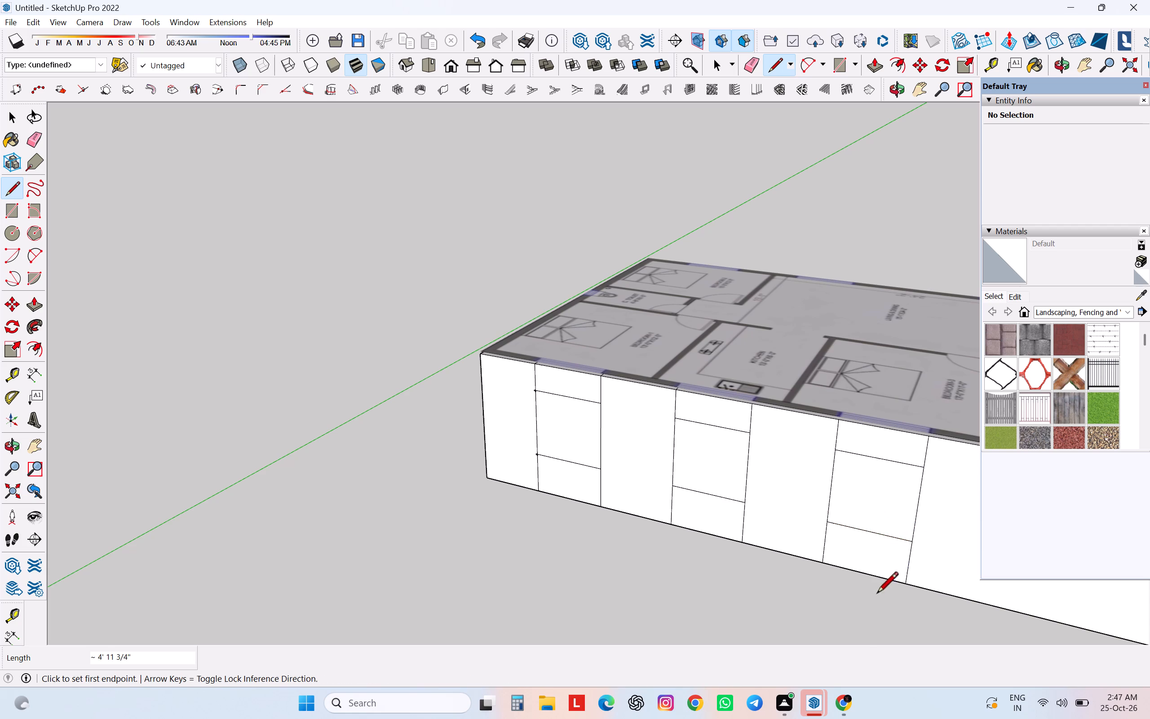
Mark guide points on the doorway wall's vertical window line nearest the corner, 35.43" above the base and 59" above that.
scroll(832, 565, "down", 17)
middle_click_drag(908, 555, 901, 553)
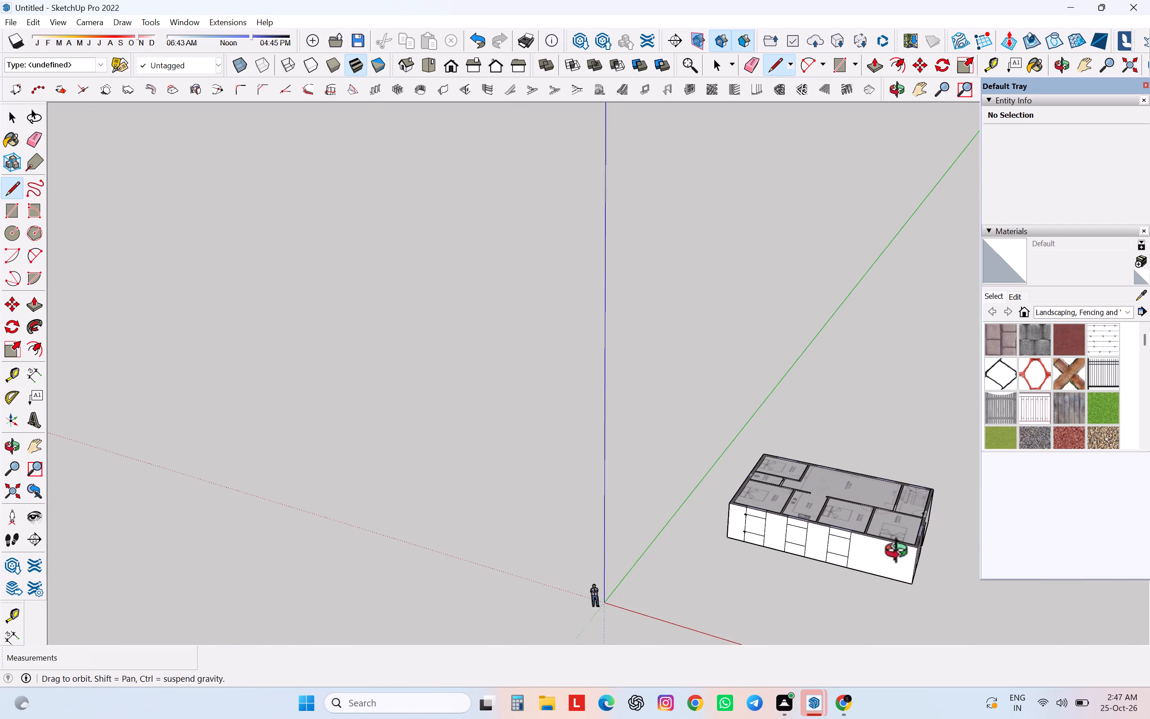
middle_click_drag(901, 553, 574, 442)
scroll(593, 492, "down", 4)
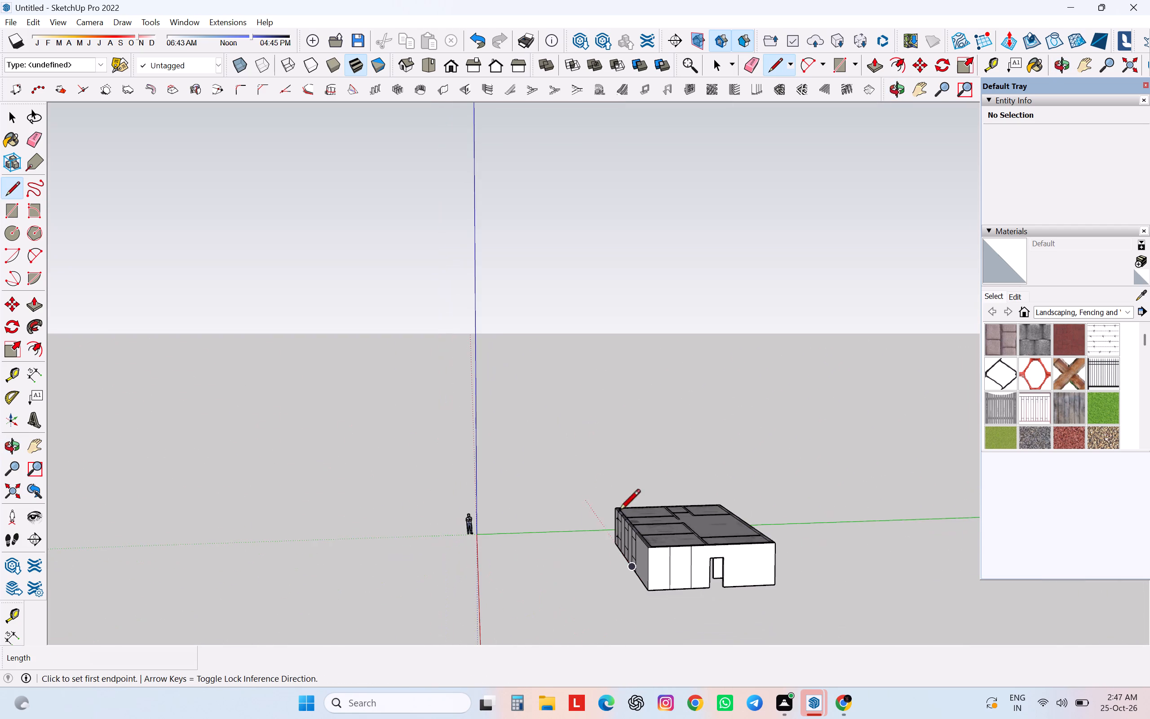
scroll(678, 571, "down", 1)
scroll(678, 571, "up", 6)
scroll(678, 607, "up", 6)
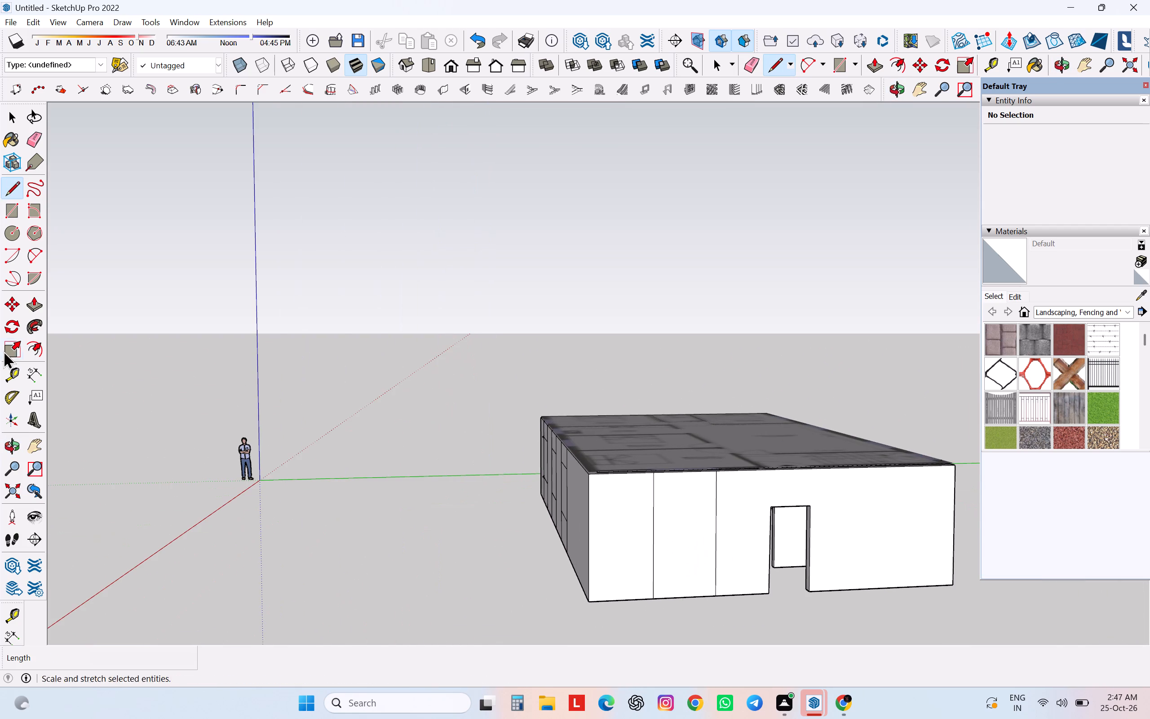
left_click(10, 370)
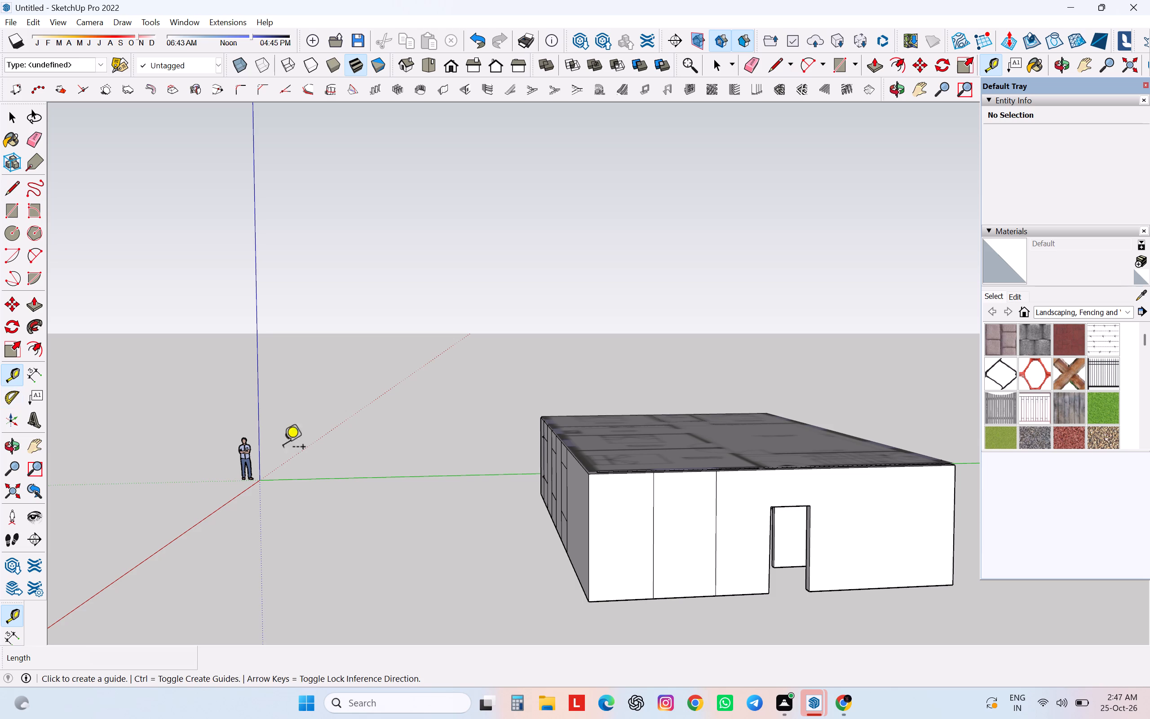
scroll(668, 621, "up", 12)
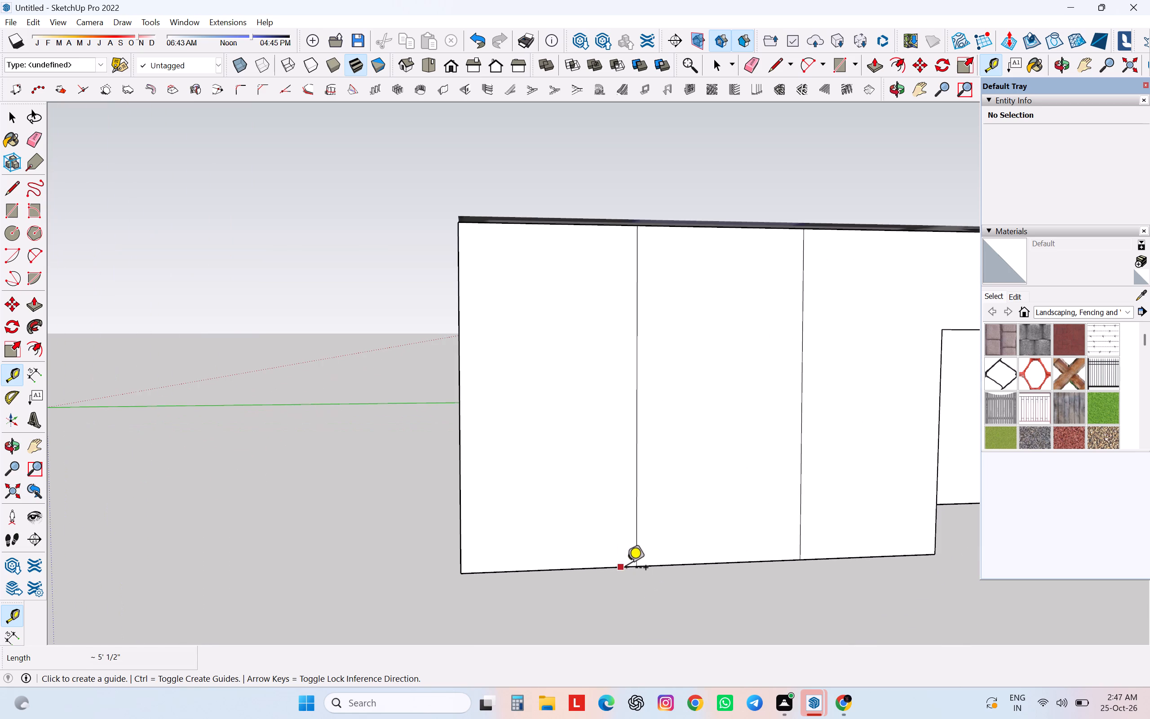
left_click(629, 570)
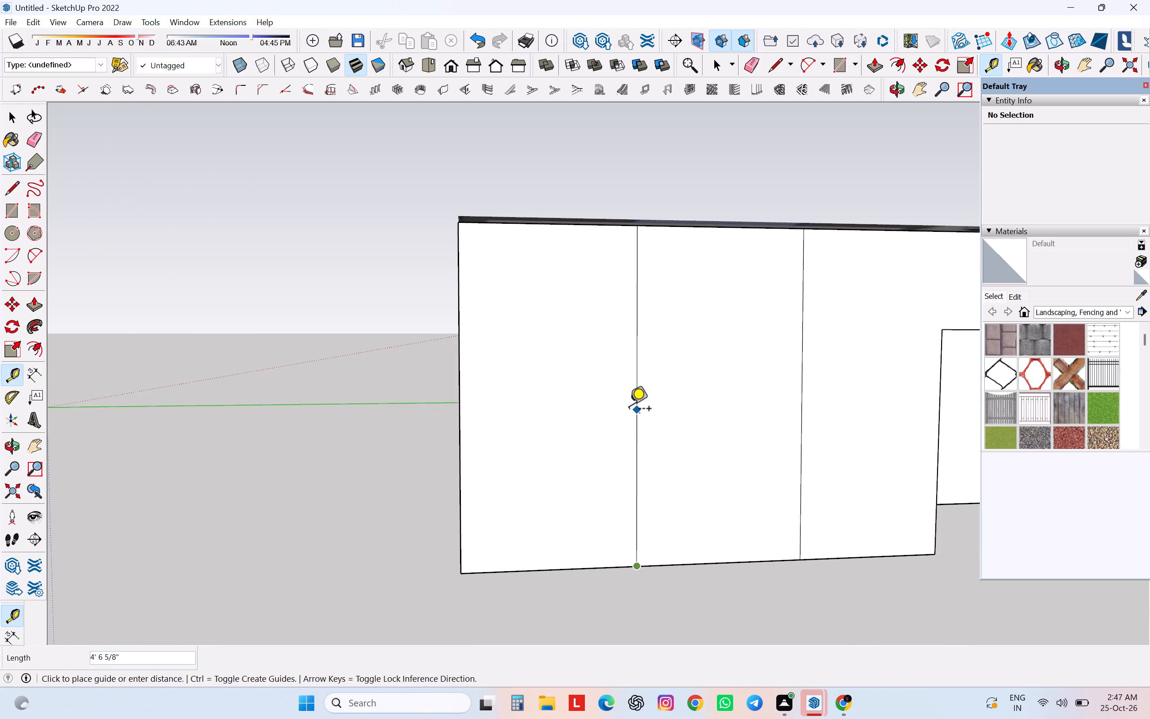
type("35.43")
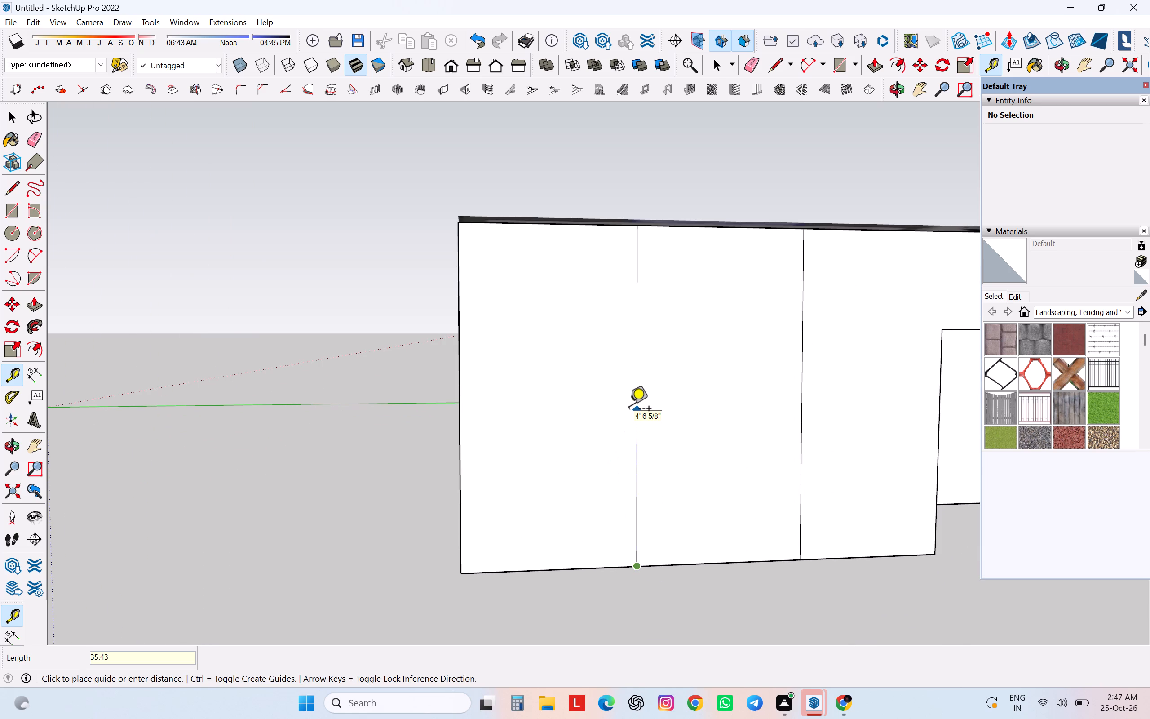
key("Return")
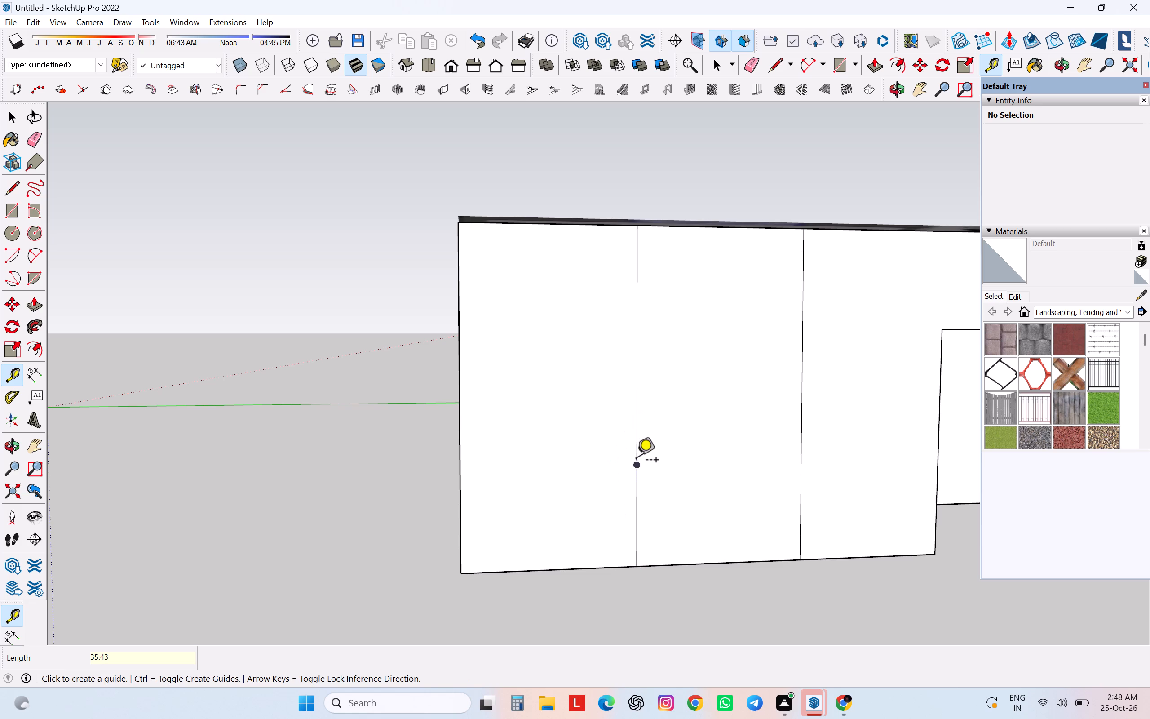
left_click(637, 461)
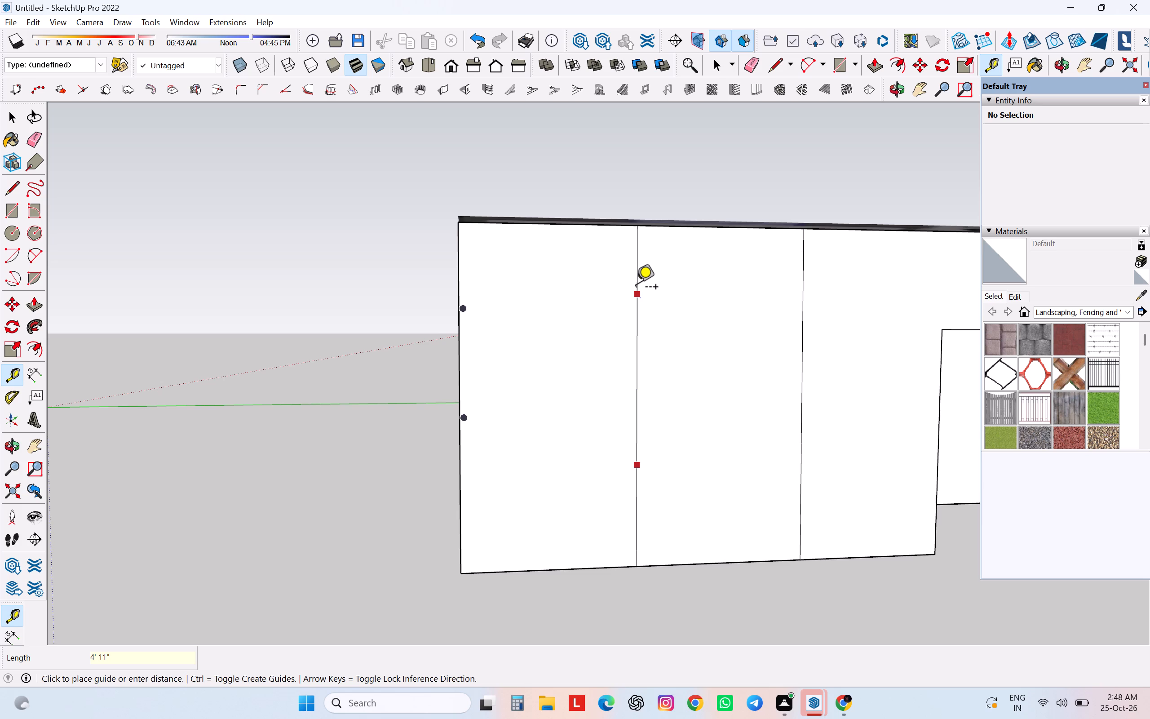
type("59")
key("Return")
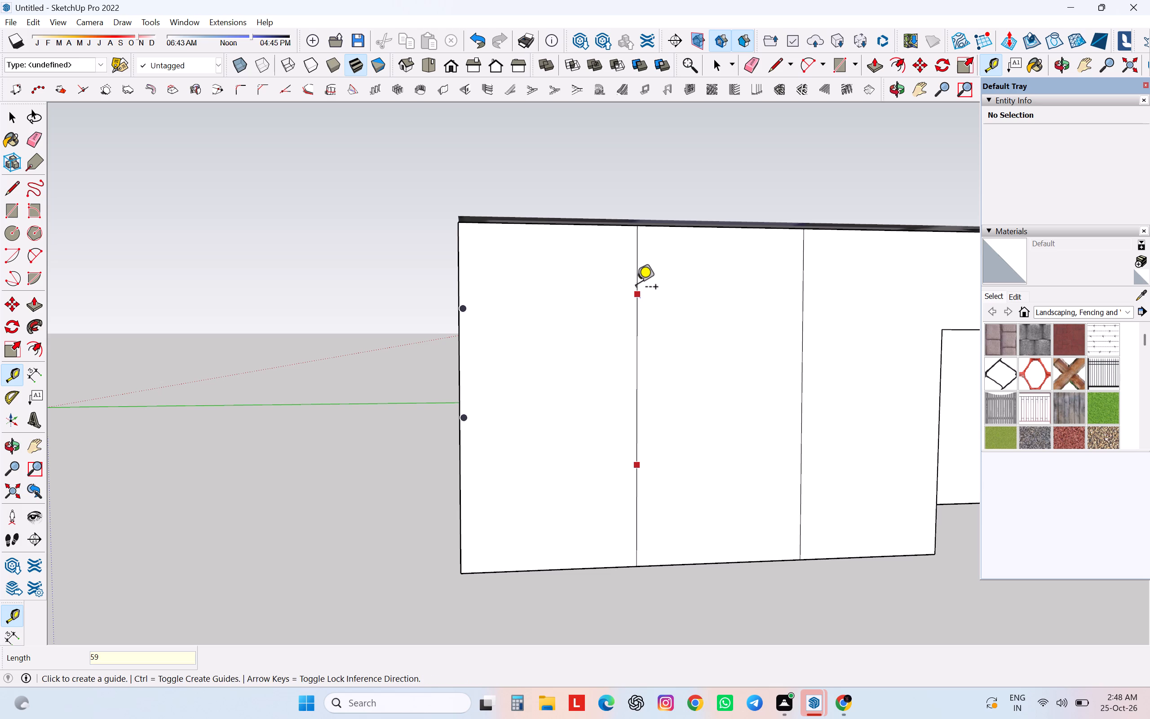
Draw horizontal head and sill lines, about 4' 11 11/16" long, across the window beside the doorway from its two guide points.
key("l")
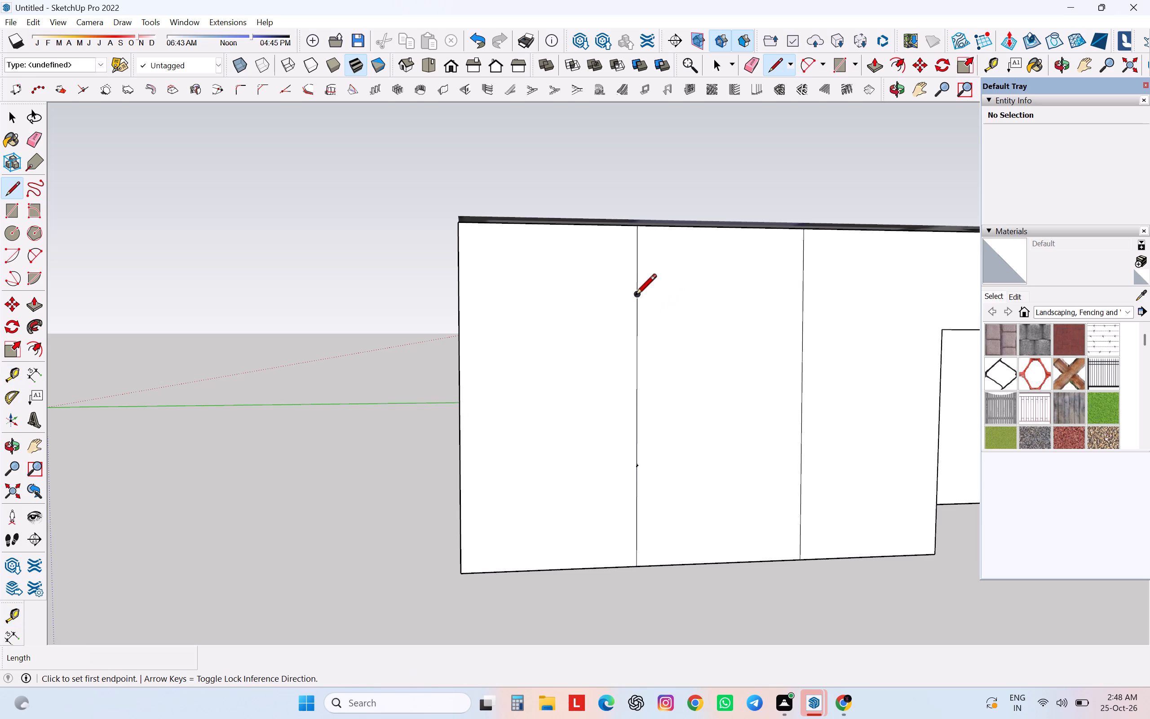
left_click_drag(635, 297, 639, 296)
left_click(805, 292)
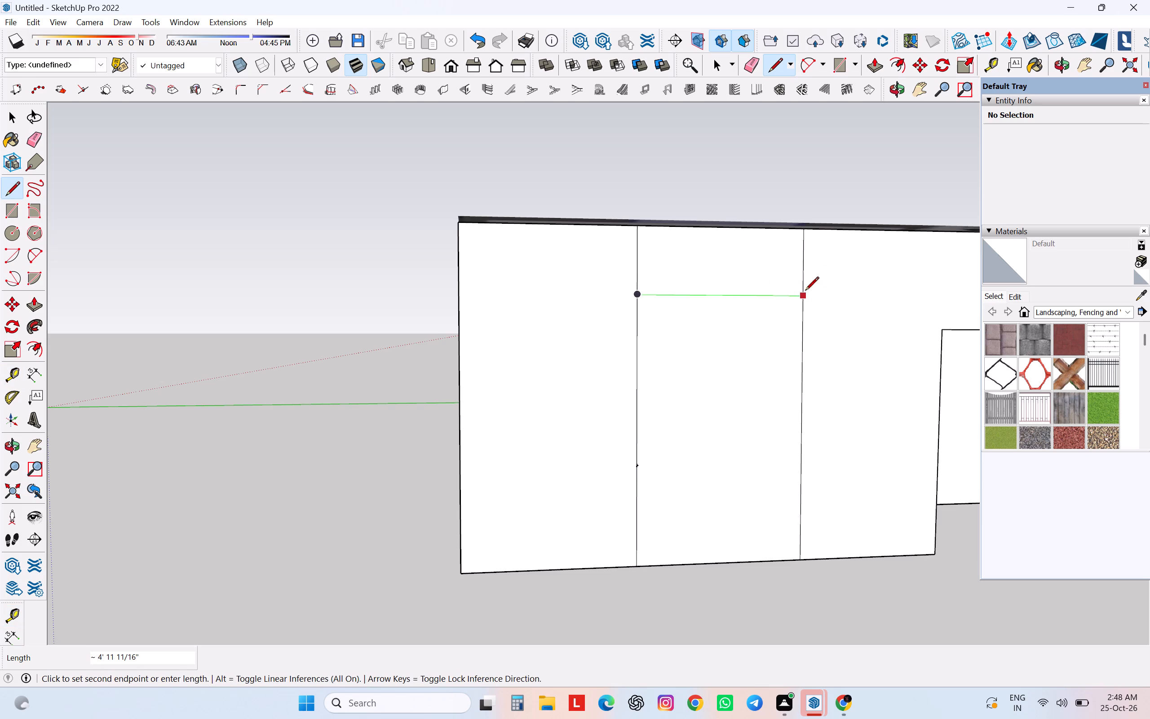
left_click(640, 465)
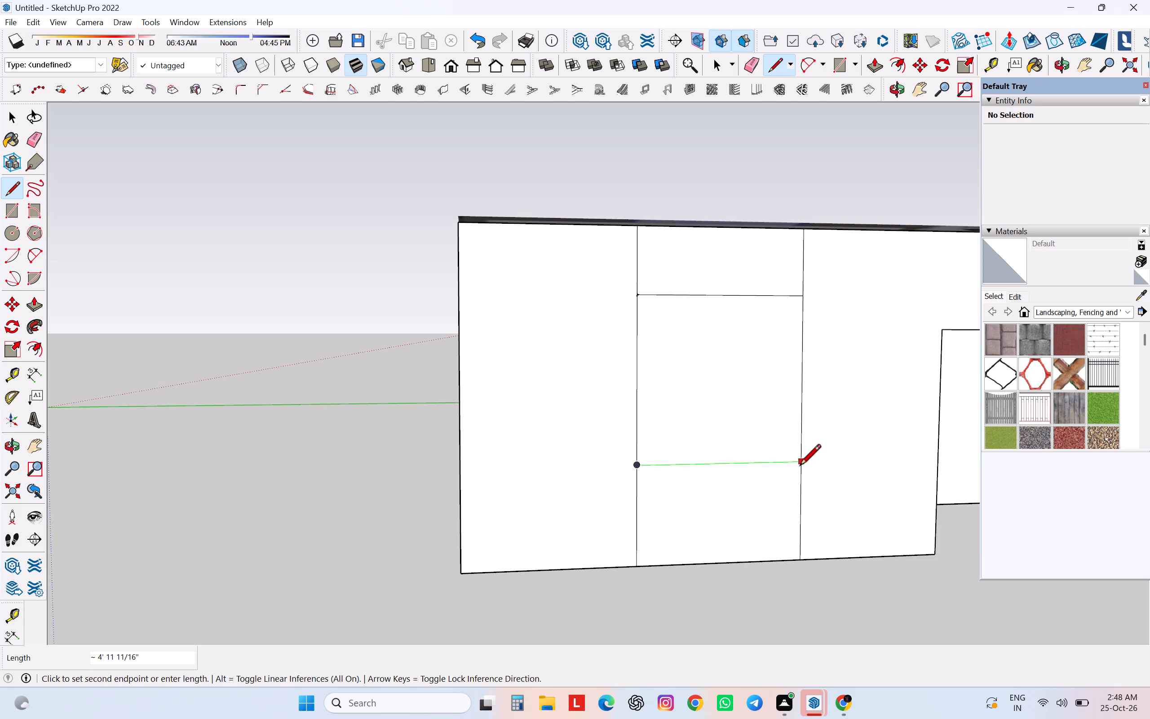
left_click(800, 467)
key("Escape")
key("Escape")
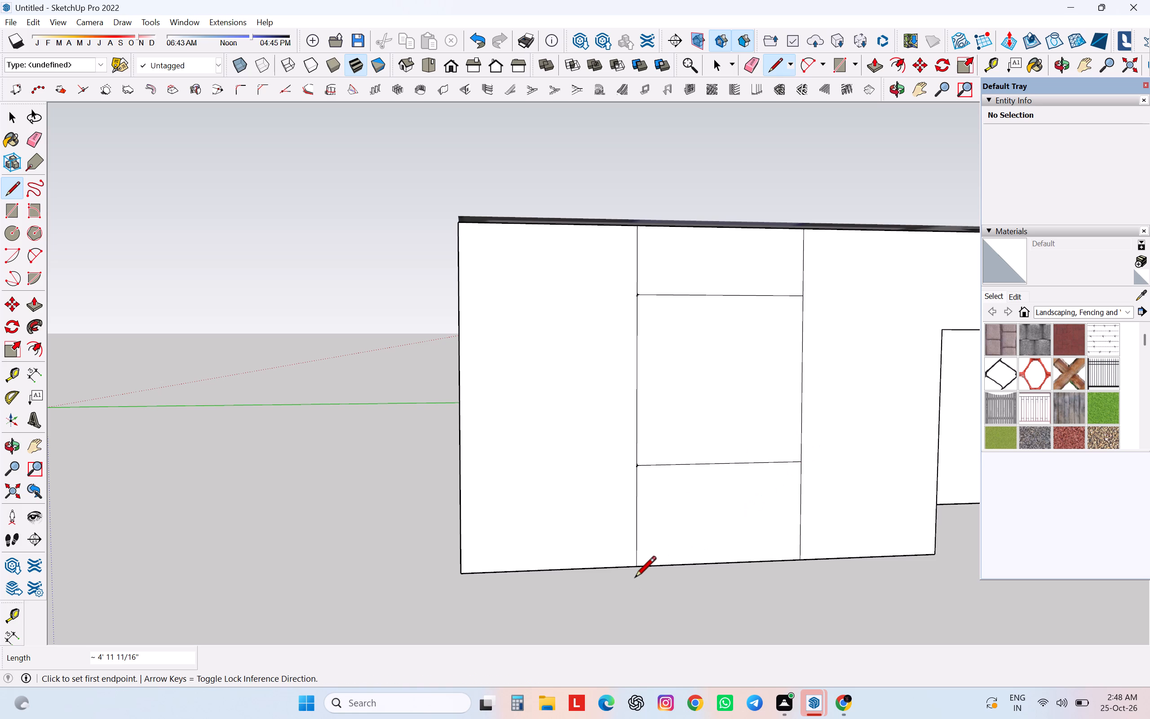
key("Escape")
key("Escape")
key("Escape")
key("space")
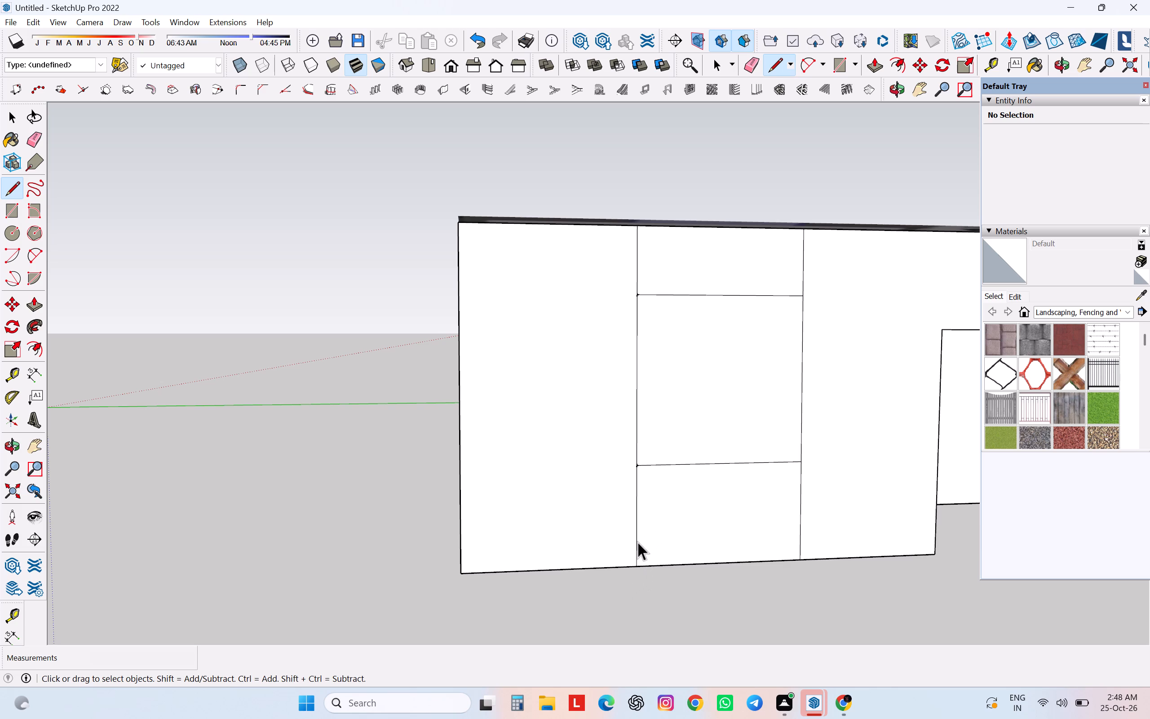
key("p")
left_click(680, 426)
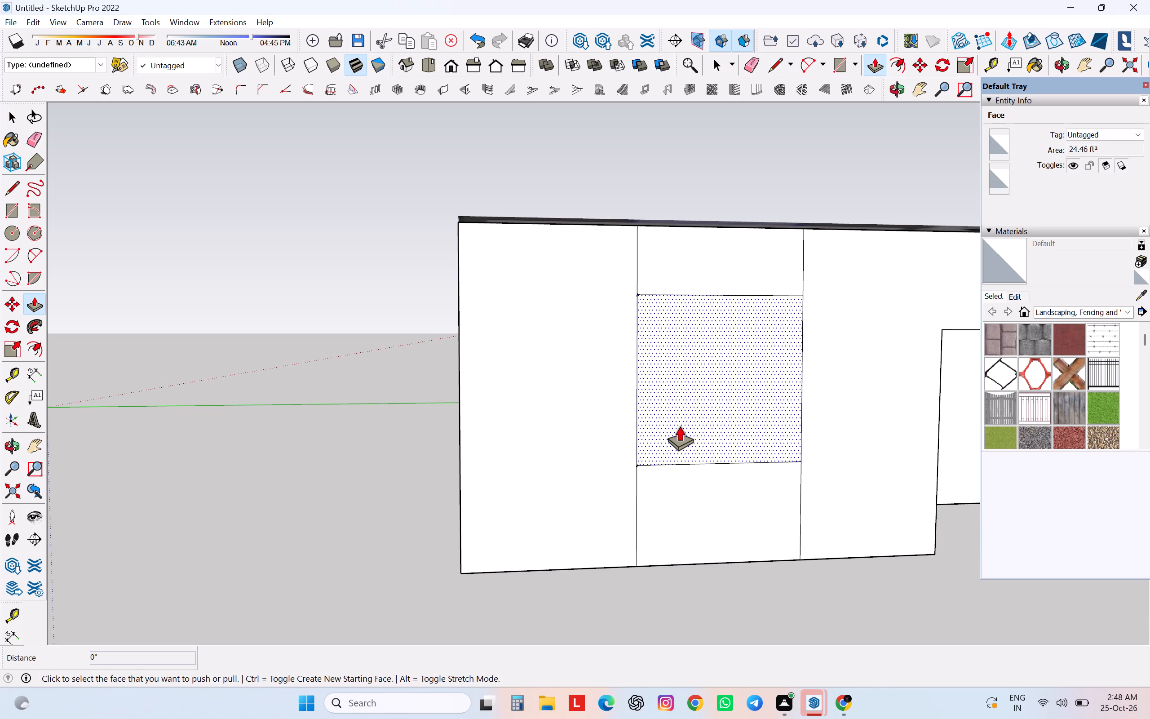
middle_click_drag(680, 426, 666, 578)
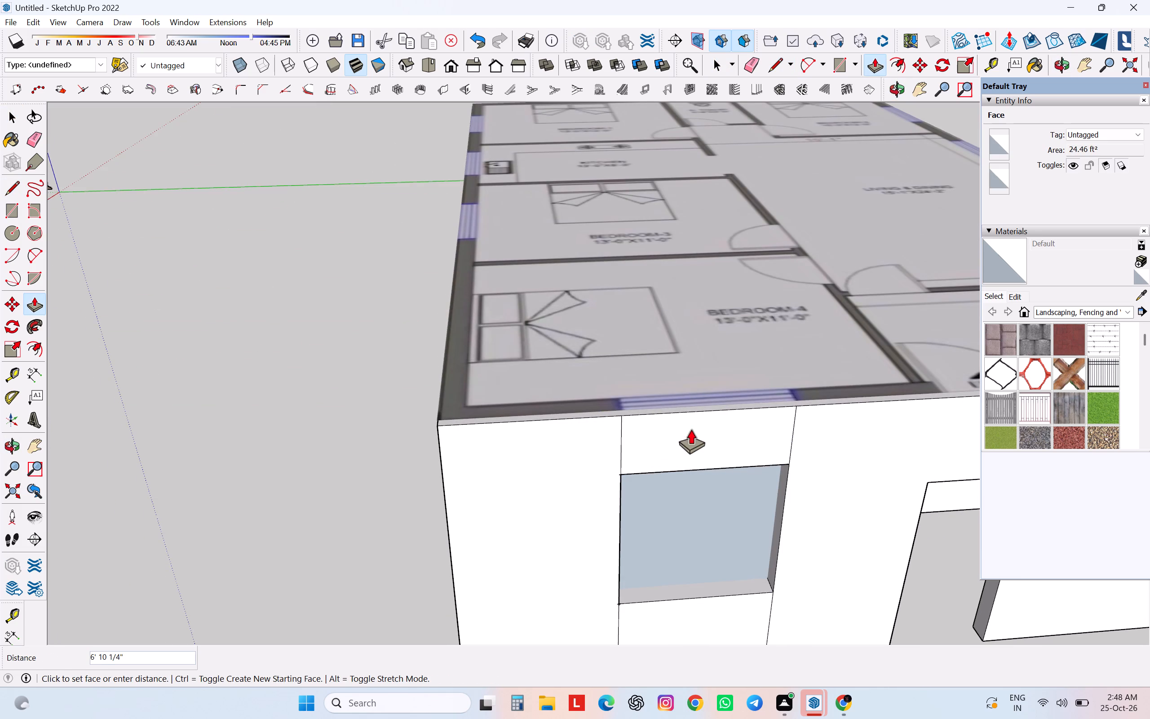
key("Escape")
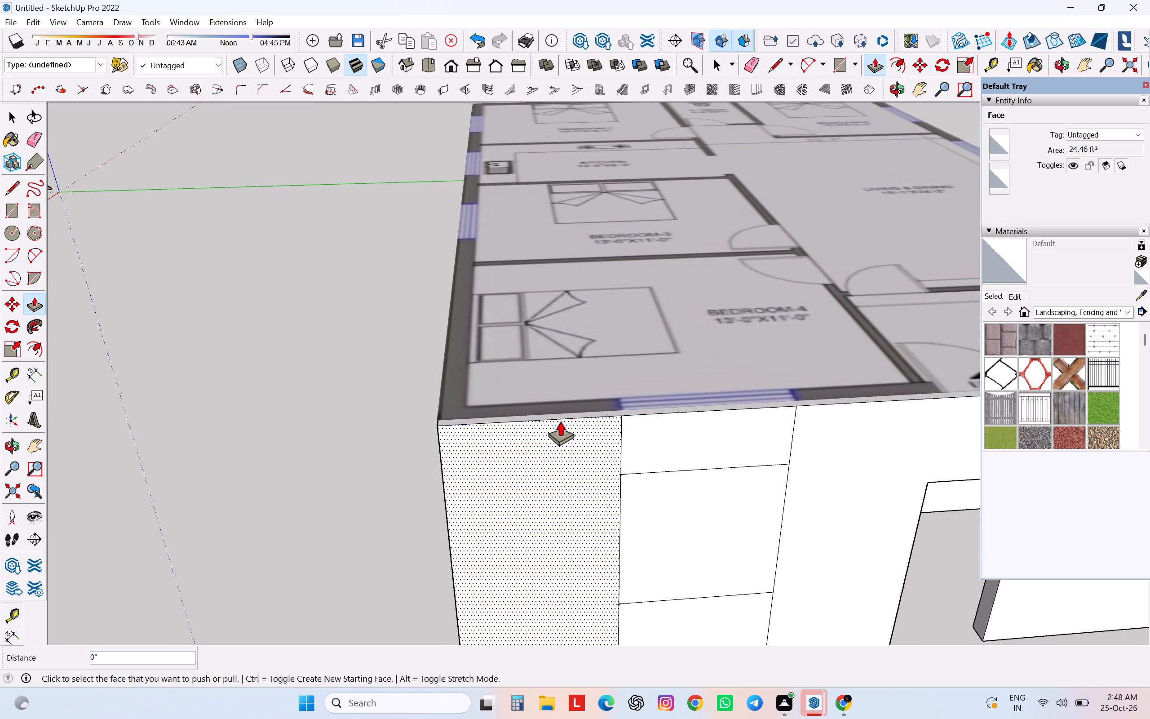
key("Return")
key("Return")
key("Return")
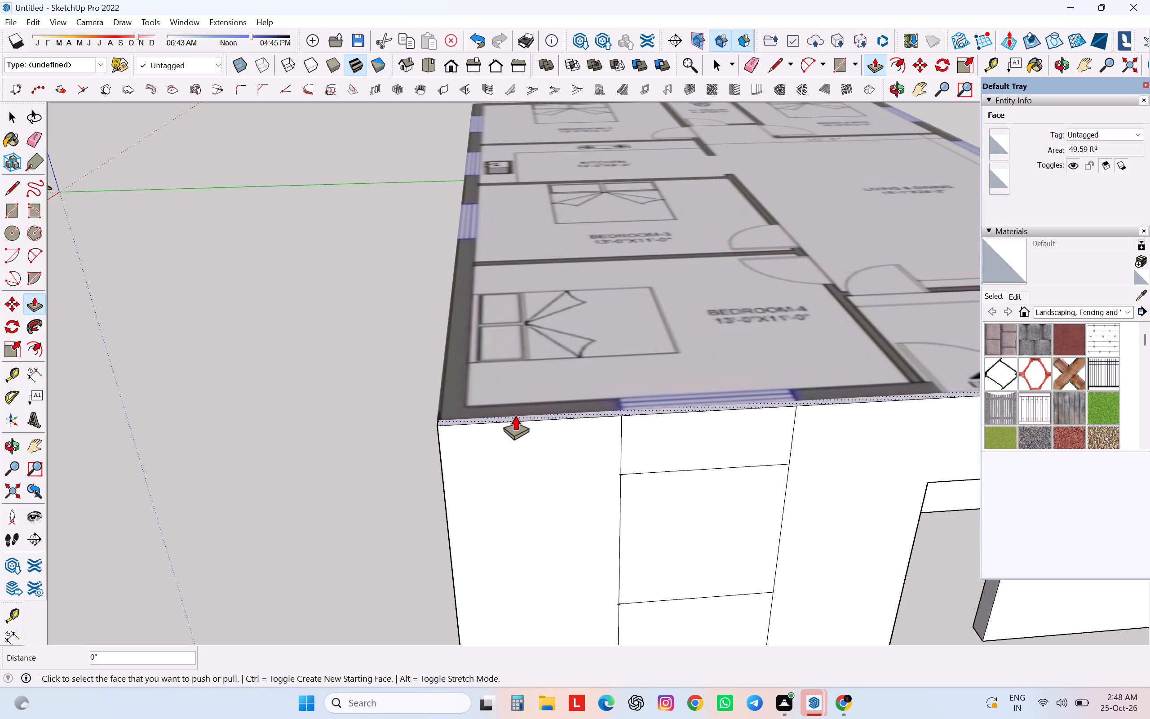
Move the floor plan image about 2 1/16" by its corner beside Bedroom-4 onto the wall's top outer corner.
key("space")
left_click(517, 409)
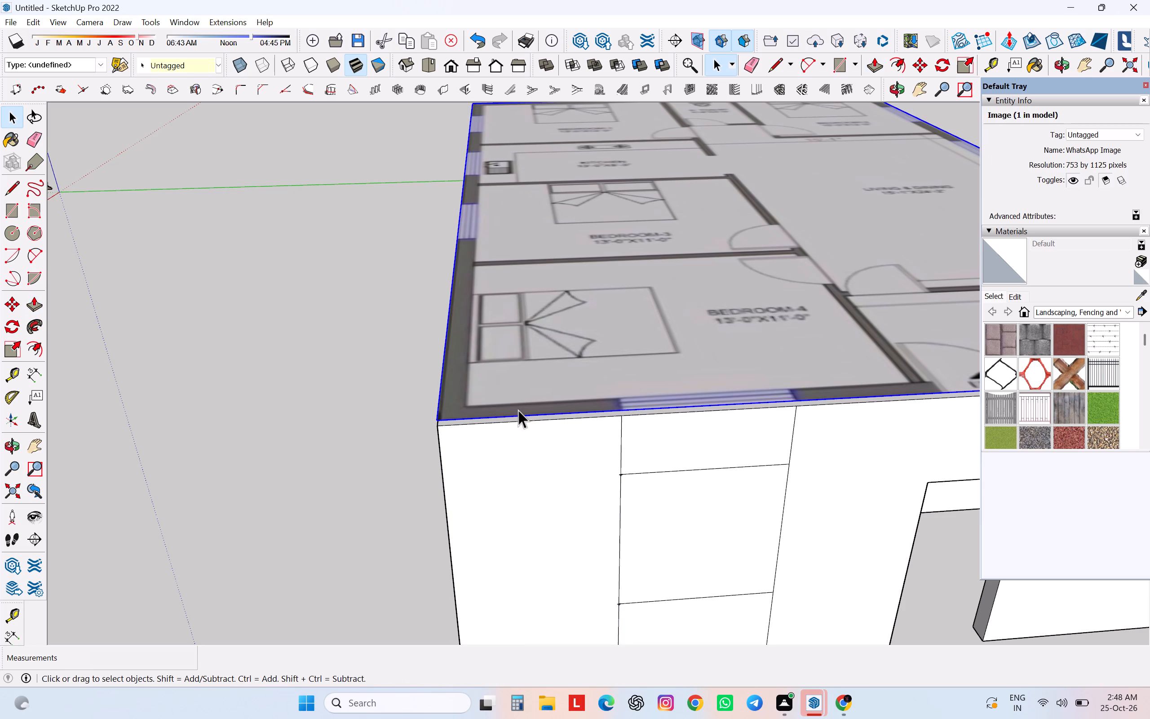
key("m")
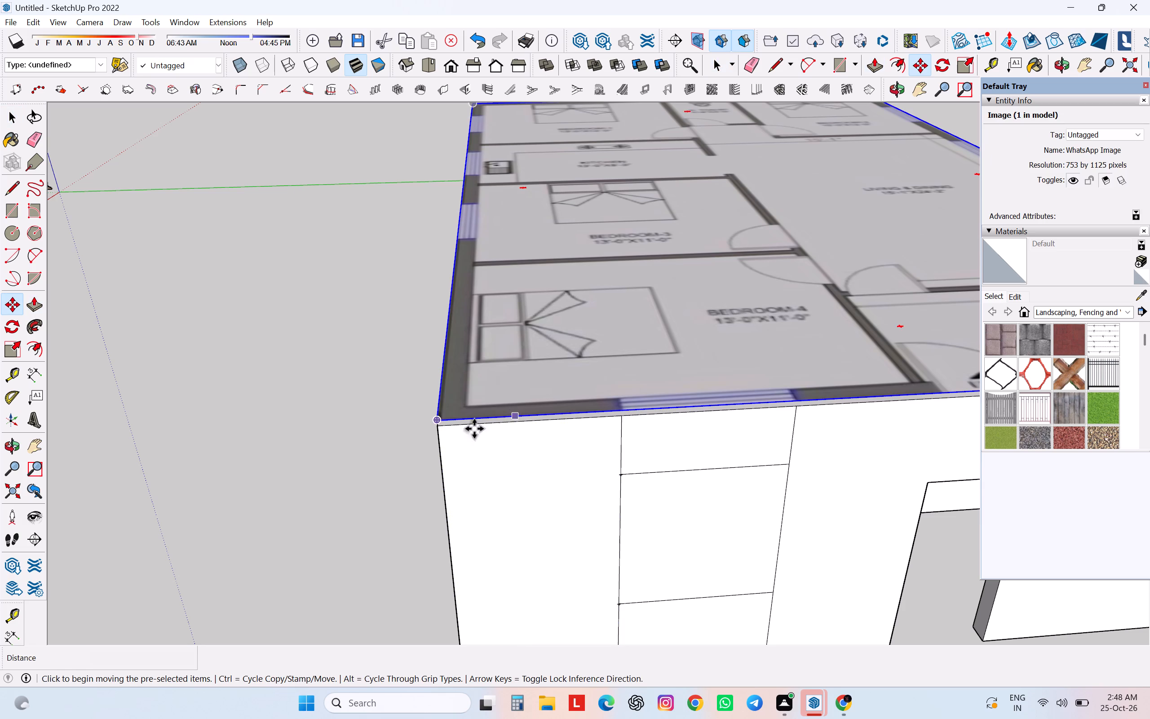
scroll(449, 435, "up", 11)
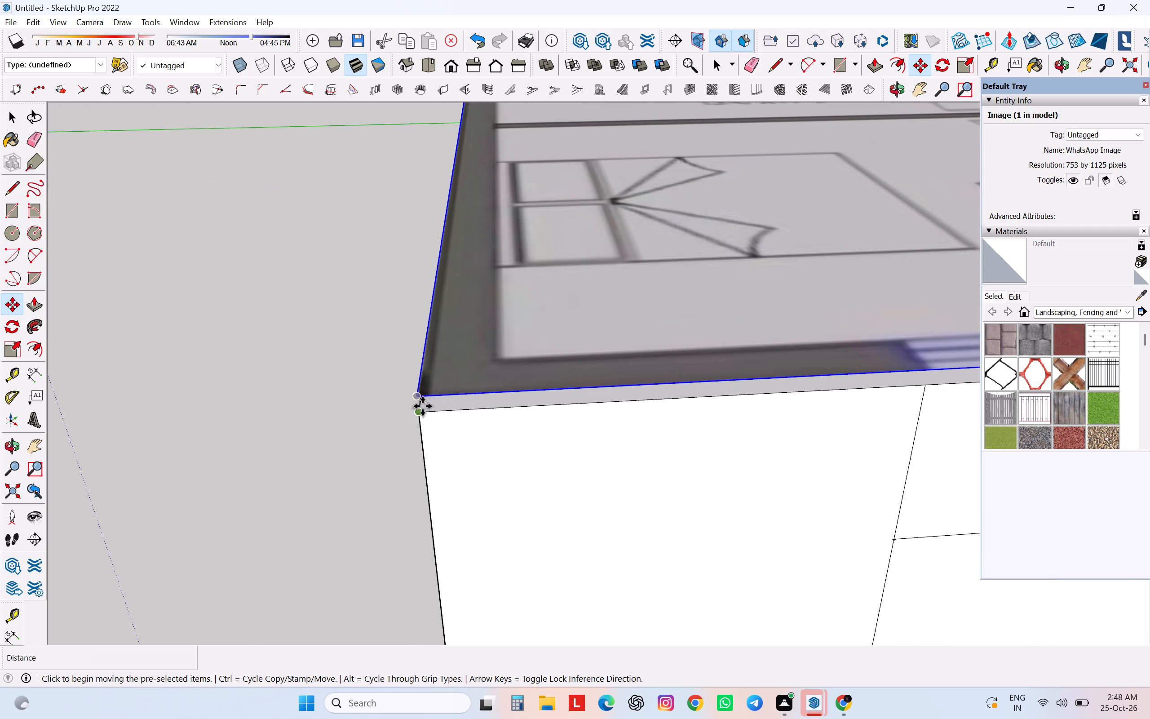
left_click(419, 400)
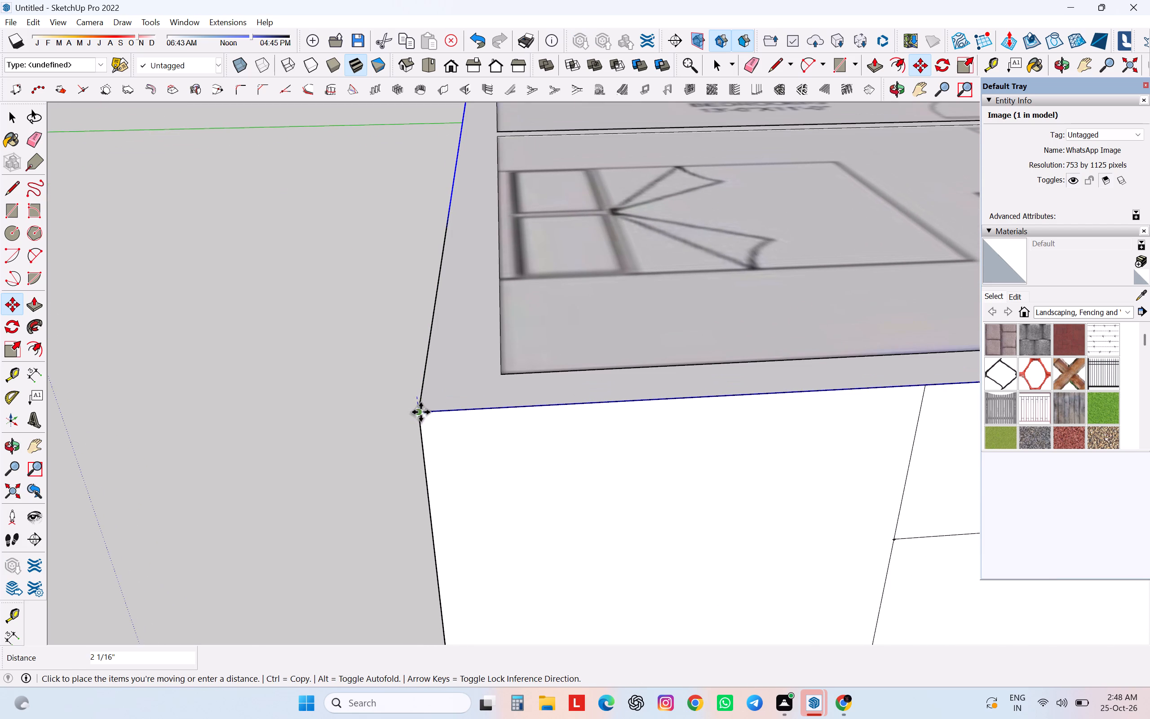
left_click(420, 412)
Push the Bedroom-4 window panel beside the doorway about 8 3/16" through the wall to open it.
scroll(472, 377, "down", 16)
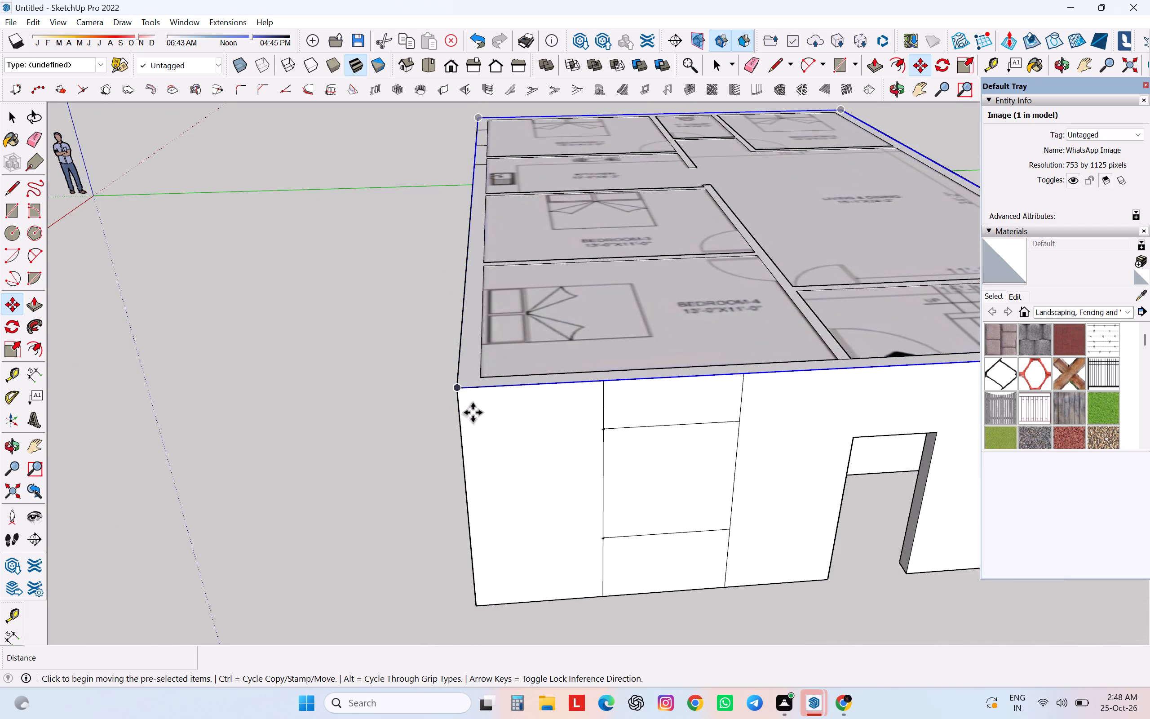
key("p")
left_click(639, 479)
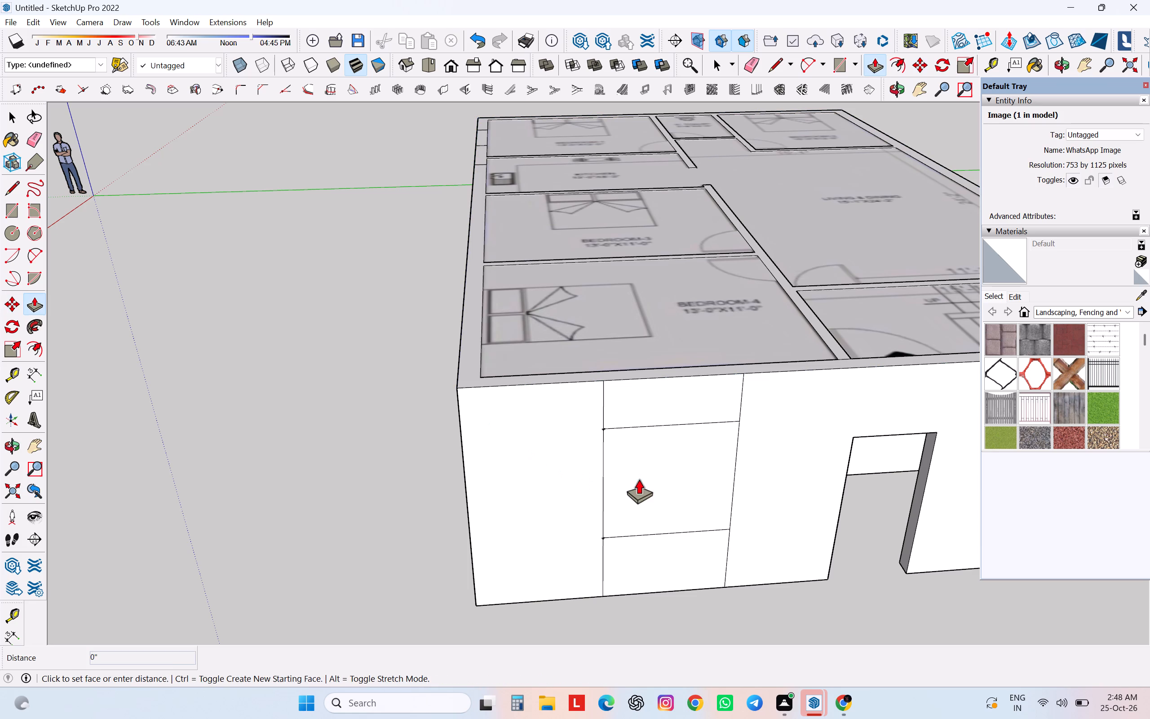
left_click(650, 367)
Push the staircase window panel and the adjacent living room window panel about 10 7/8" through the long side wall.
middle_click_drag(693, 533, 471, 470)
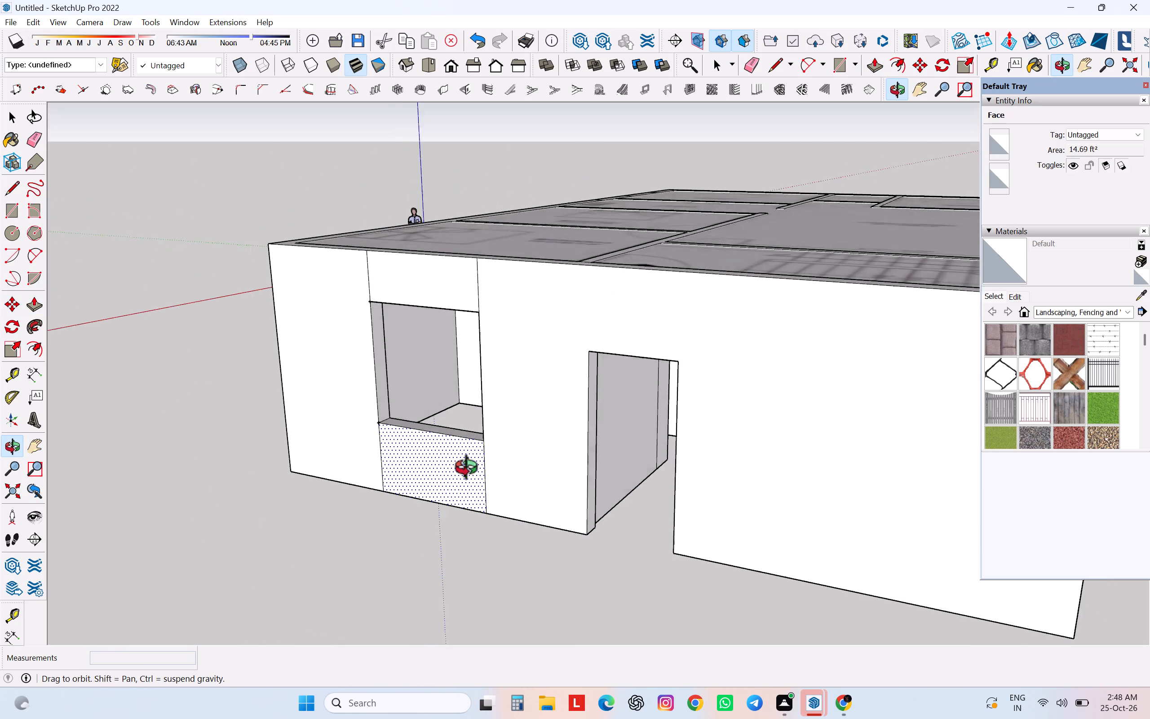
middle_click_drag(471, 470, 479, 526)
scroll(485, 513, "down", 7)
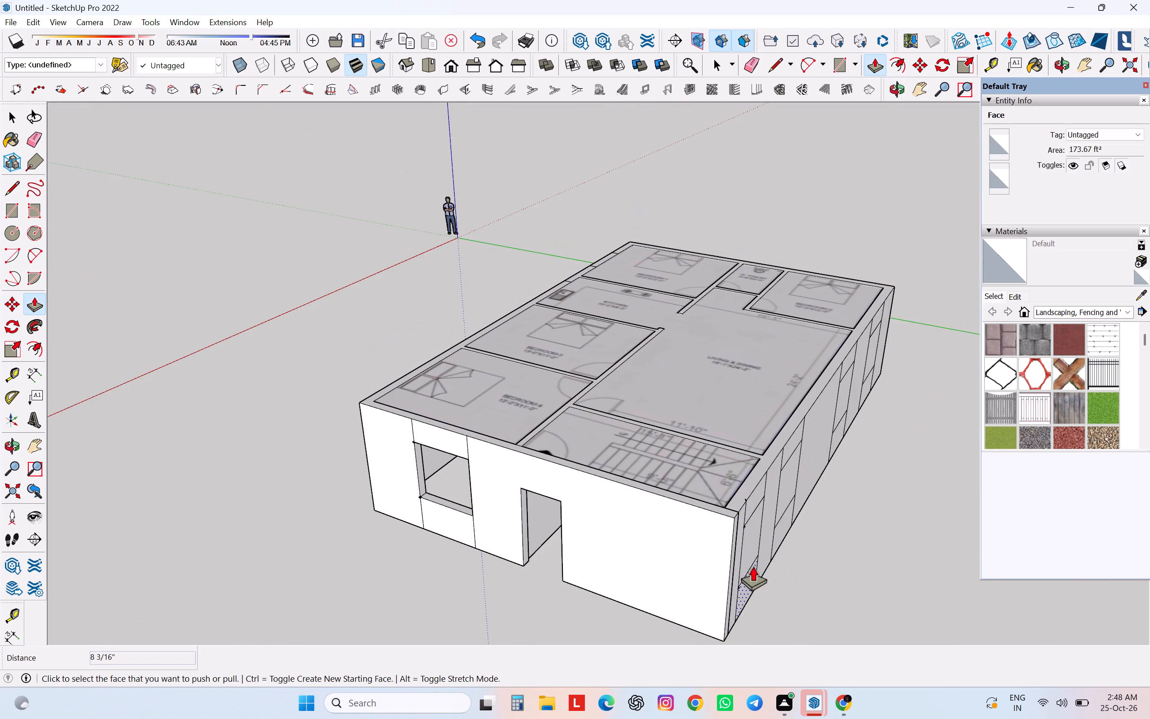
middle_click_drag(752, 566, 506, 656)
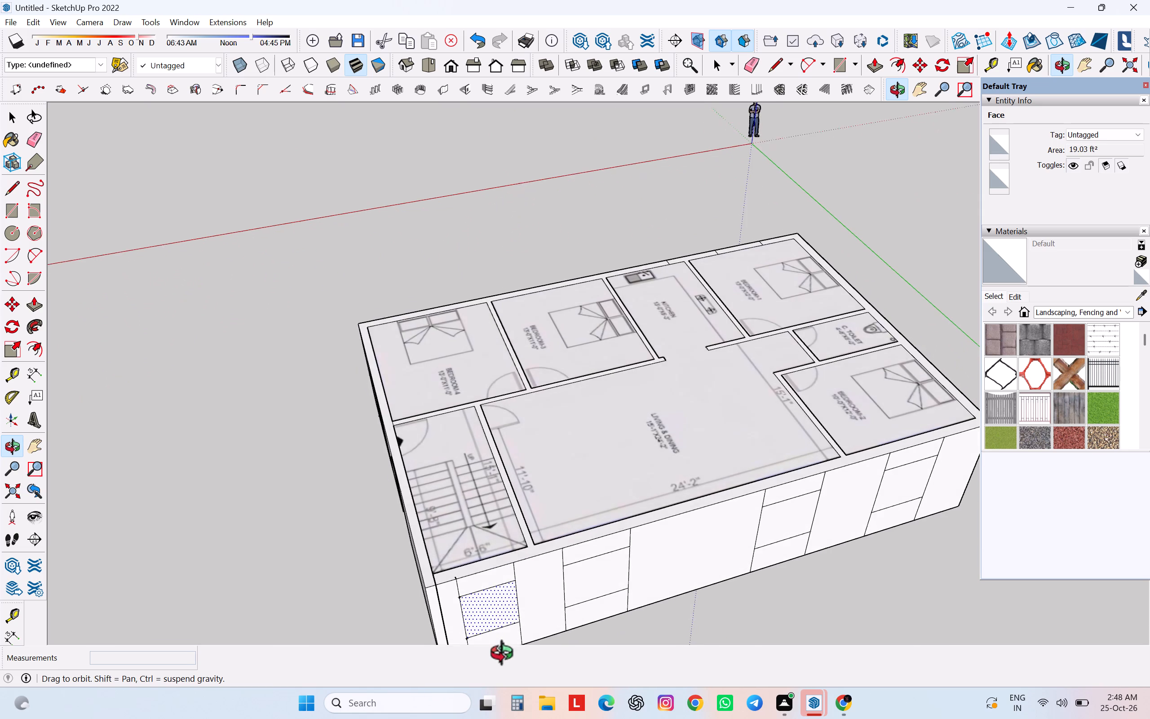
middle_click_drag(506, 656, 548, 629)
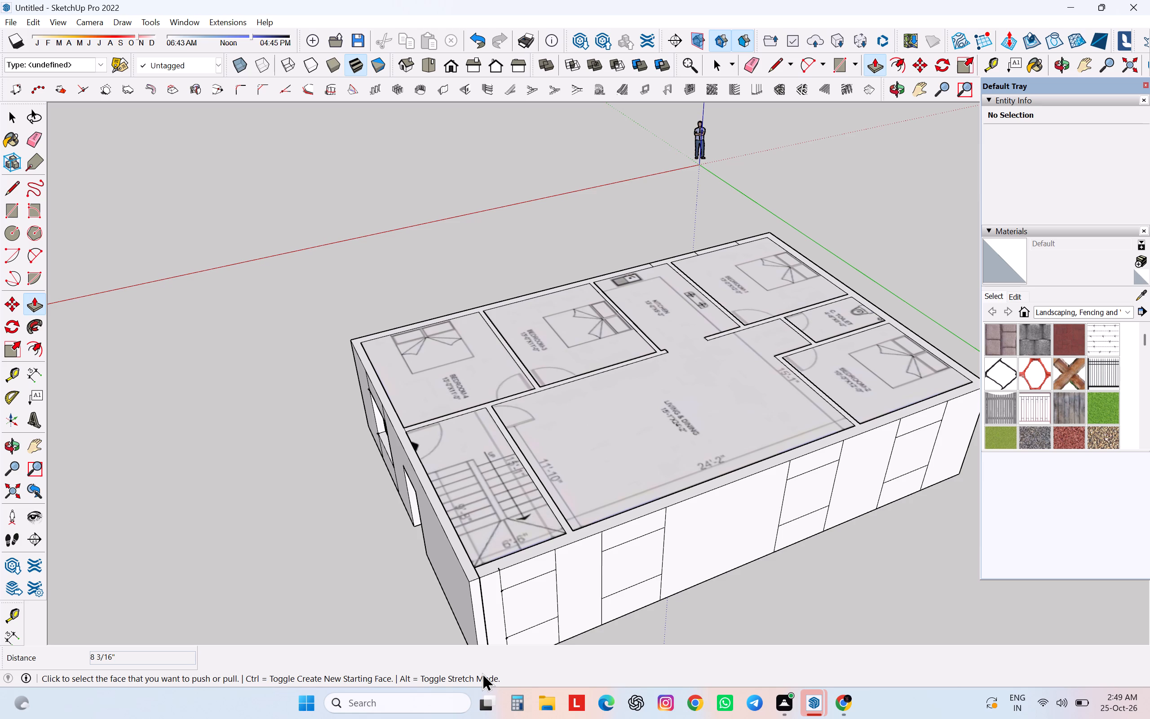
left_click(531, 611)
left_click(519, 550)
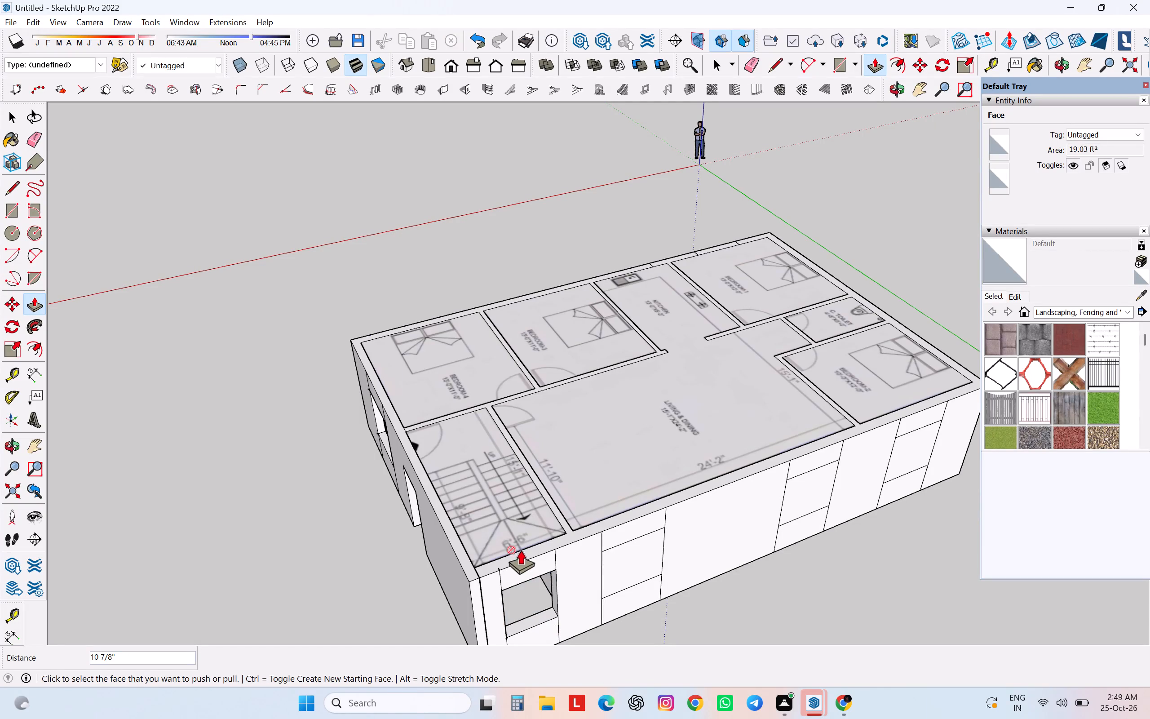
left_click(632, 568)
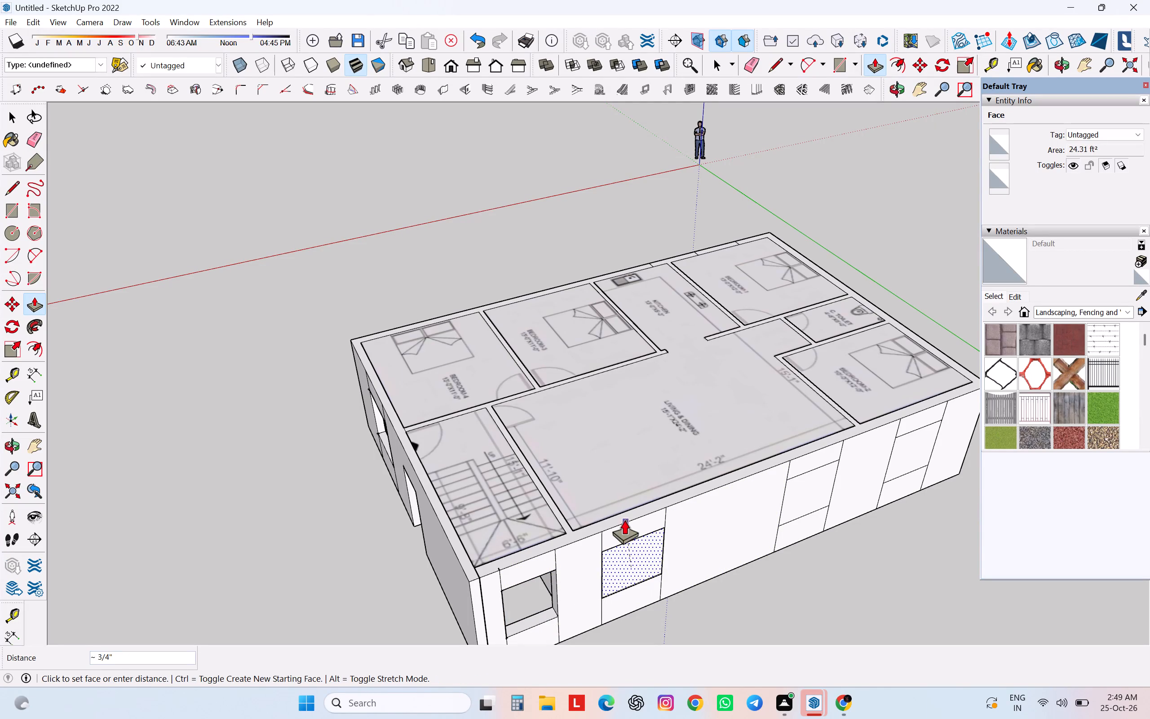
left_click(625, 512)
Push the remaining living room window panel and the Bedroom-2 window panel about 10 7/8" through the same long wall.
middle_click_drag(656, 544, 451, 571)
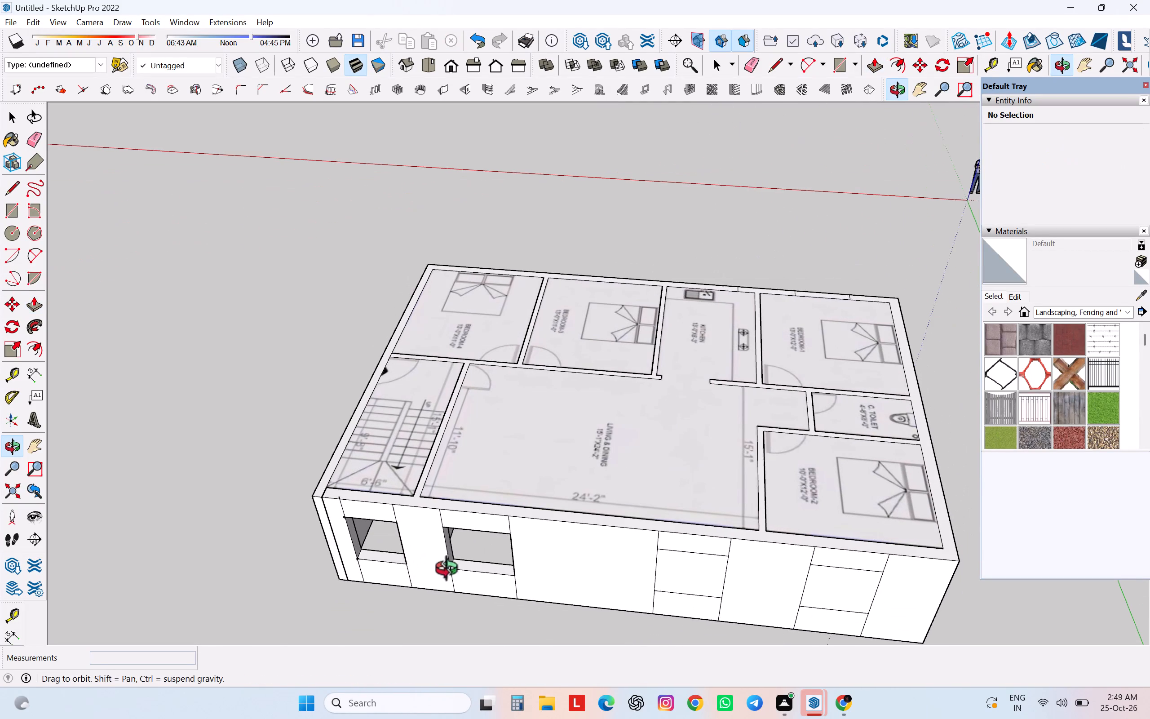
middle_click_drag(451, 571, 451, 571)
left_click(684, 576)
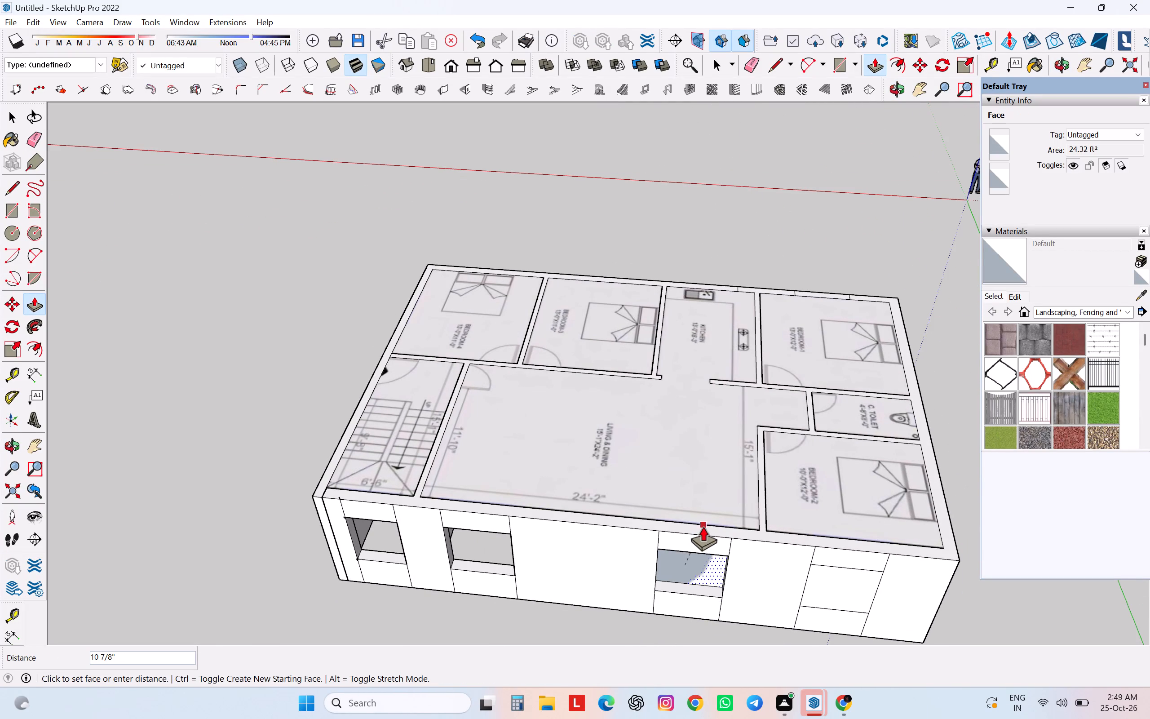
left_click(703, 526)
left_click(832, 577)
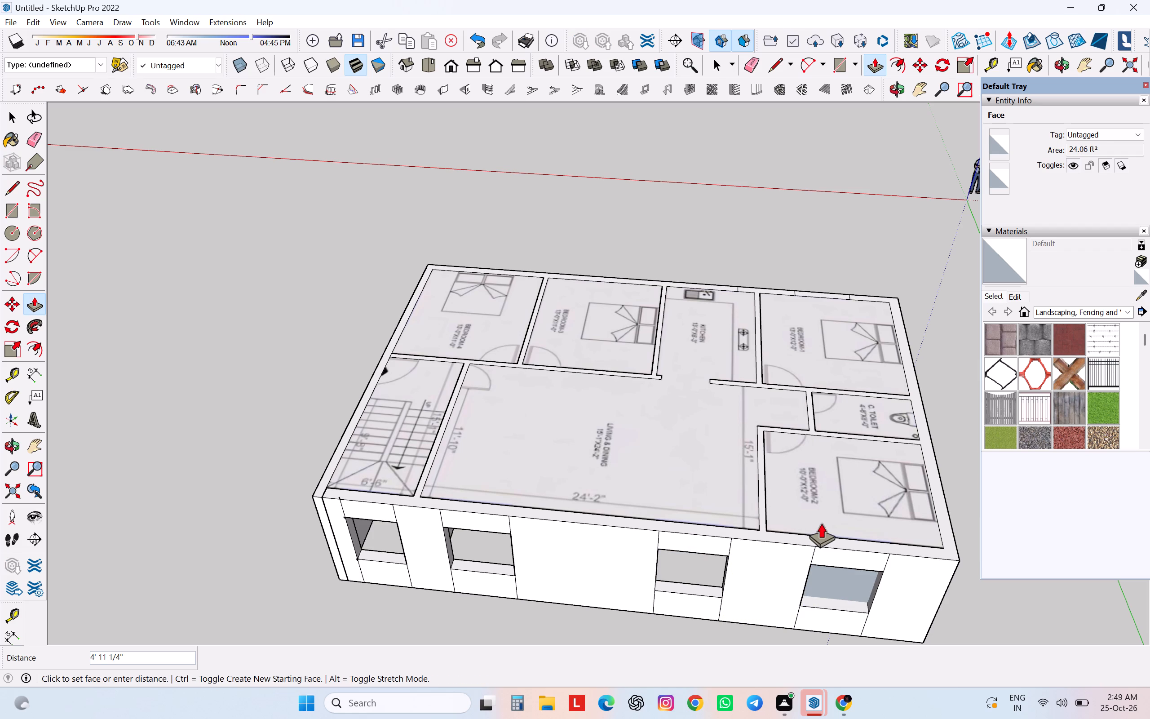
left_click(834, 537)
Open the Bedroom-1 window on the kitchen-side wall by pushing its panel in about 3 1/16" and a further 6 3/8".
middle_click_drag(833, 568, 831, 568)
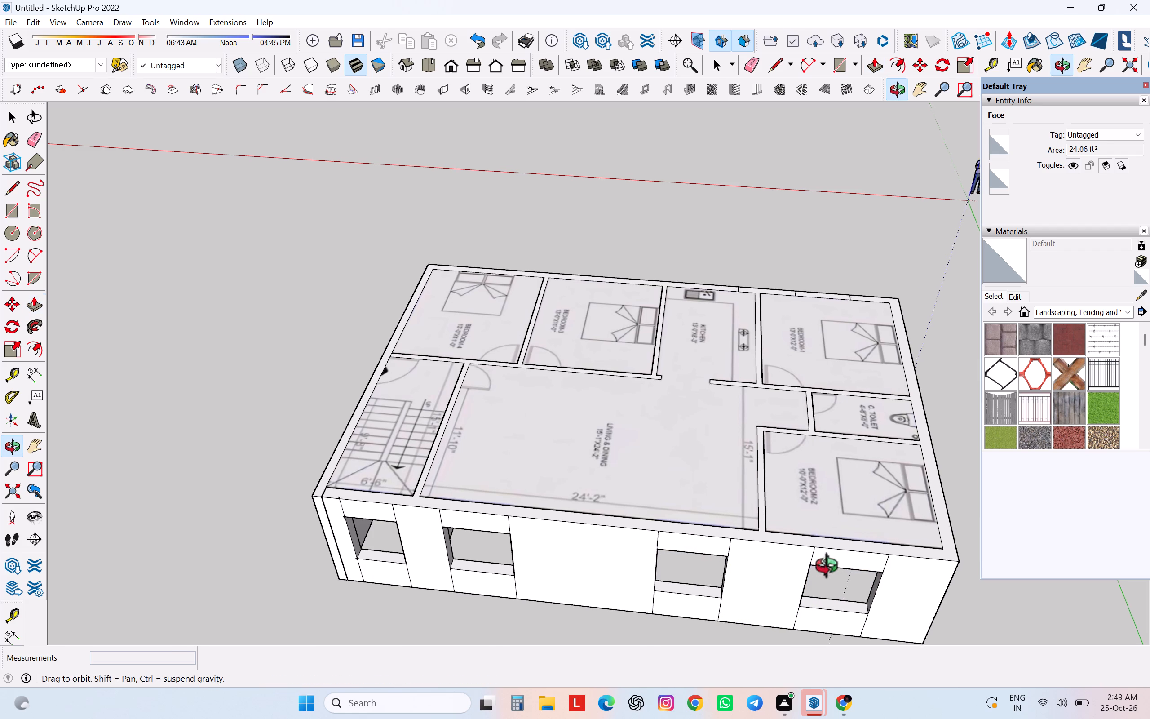
middle_click_drag(831, 568, 328, 502)
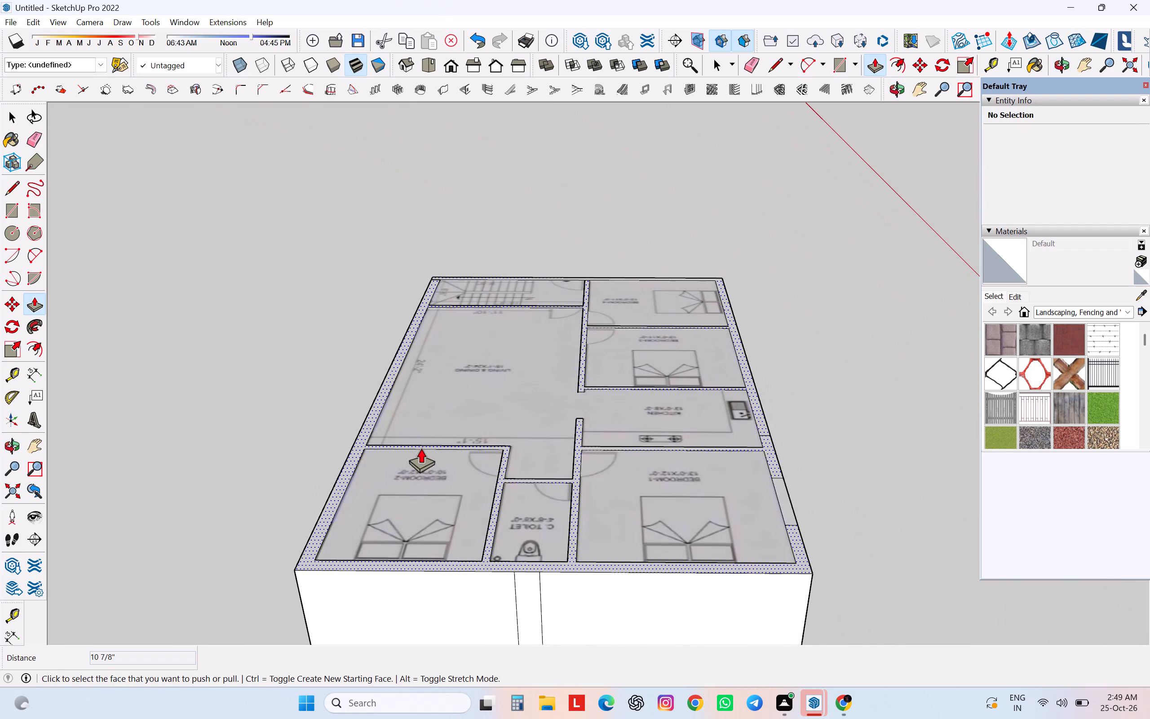
scroll(421, 448, "down", 8)
middle_click_drag(599, 554, 288, 498)
scroll(629, 412, "up", 6)
scroll(379, 478, "up", 6)
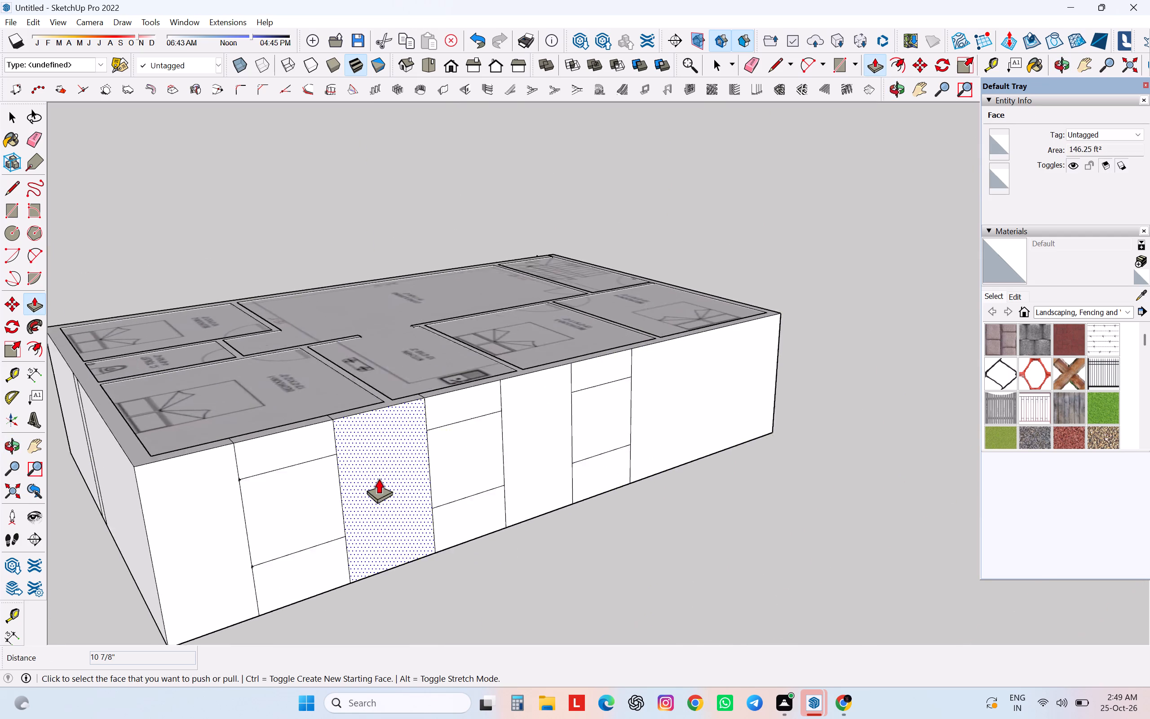
left_click(266, 517)
middle_click_drag(256, 474, 265, 594)
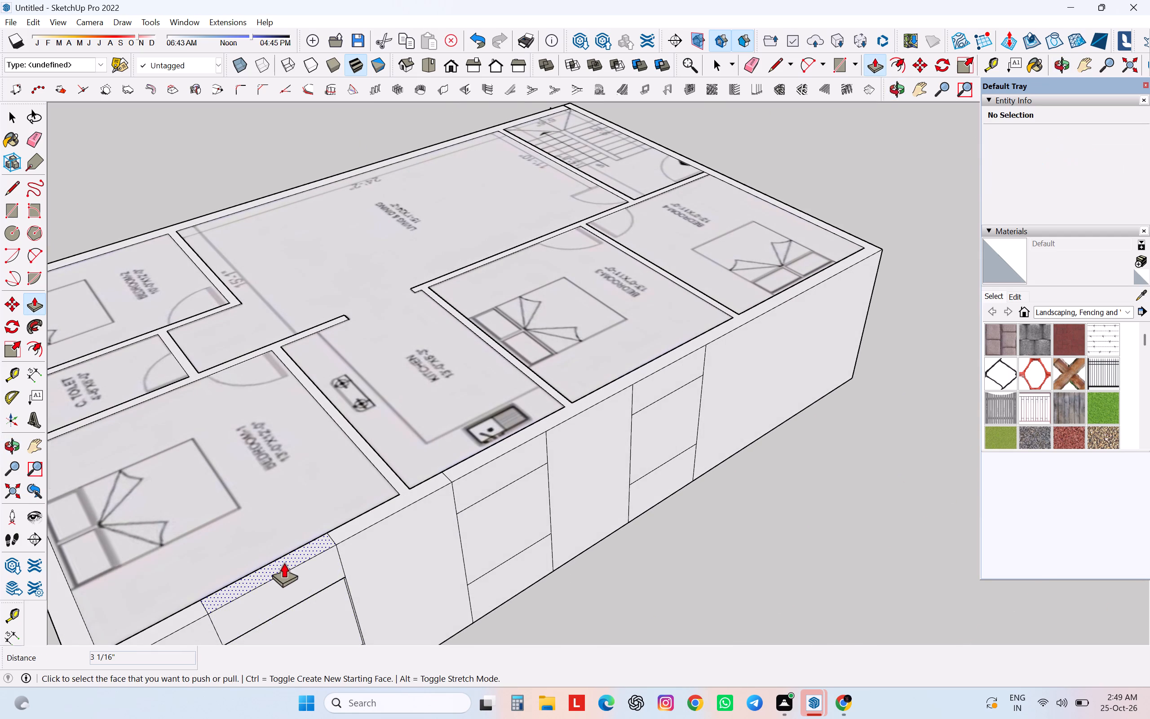
scroll(355, 518, "down", 3)
scroll(348, 558, "down", 1)
middle_click_drag(348, 558, 296, 461)
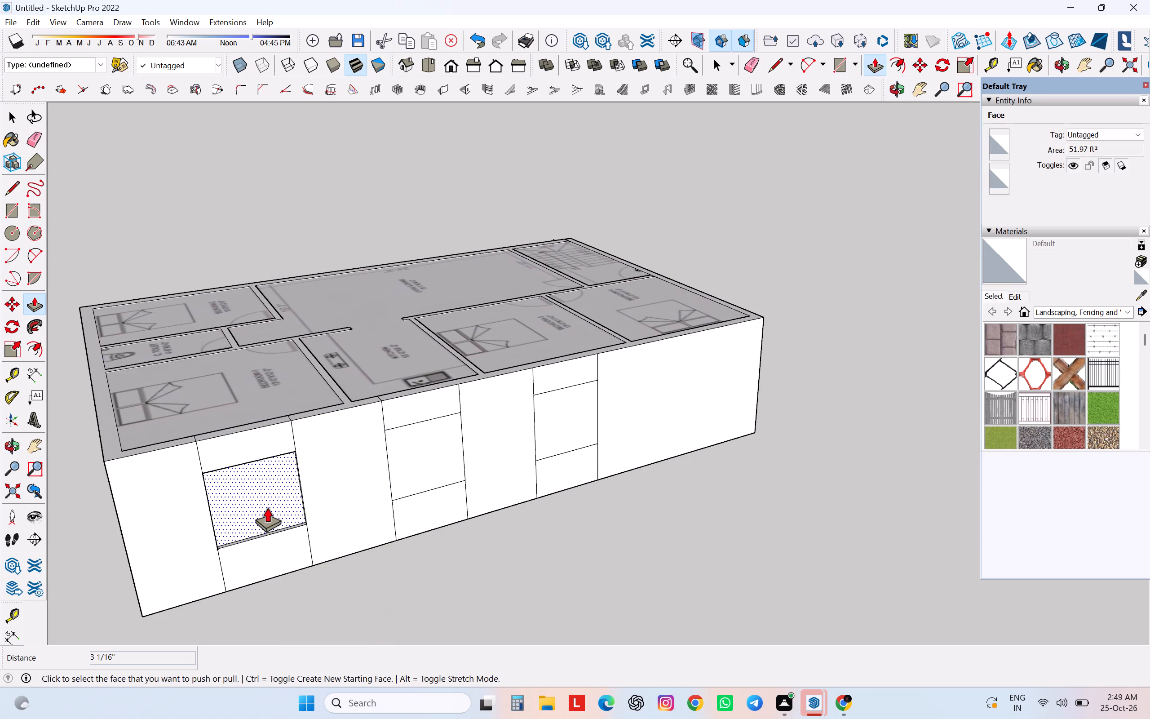
left_click(267, 507)
middle_click_drag(267, 507, 280, 631)
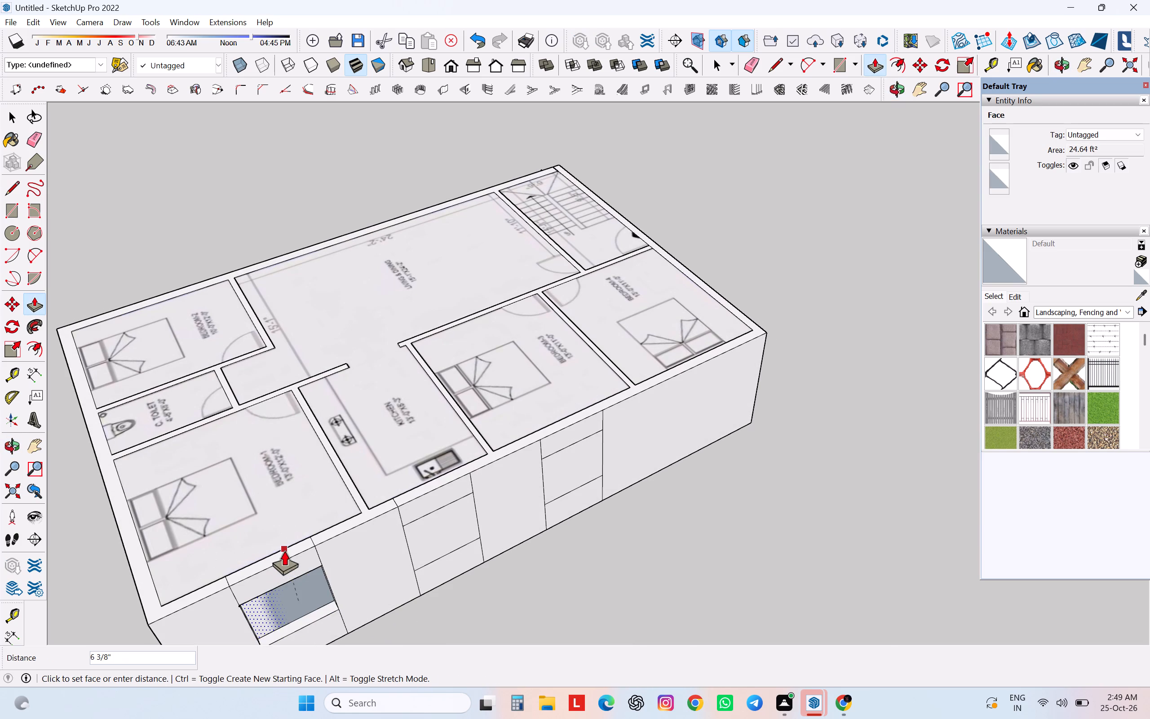
left_click(285, 549)
Push the kitchen and Bedroom-3 window panels about 9 7/16" through the wall to open both windows.
left_click(452, 542)
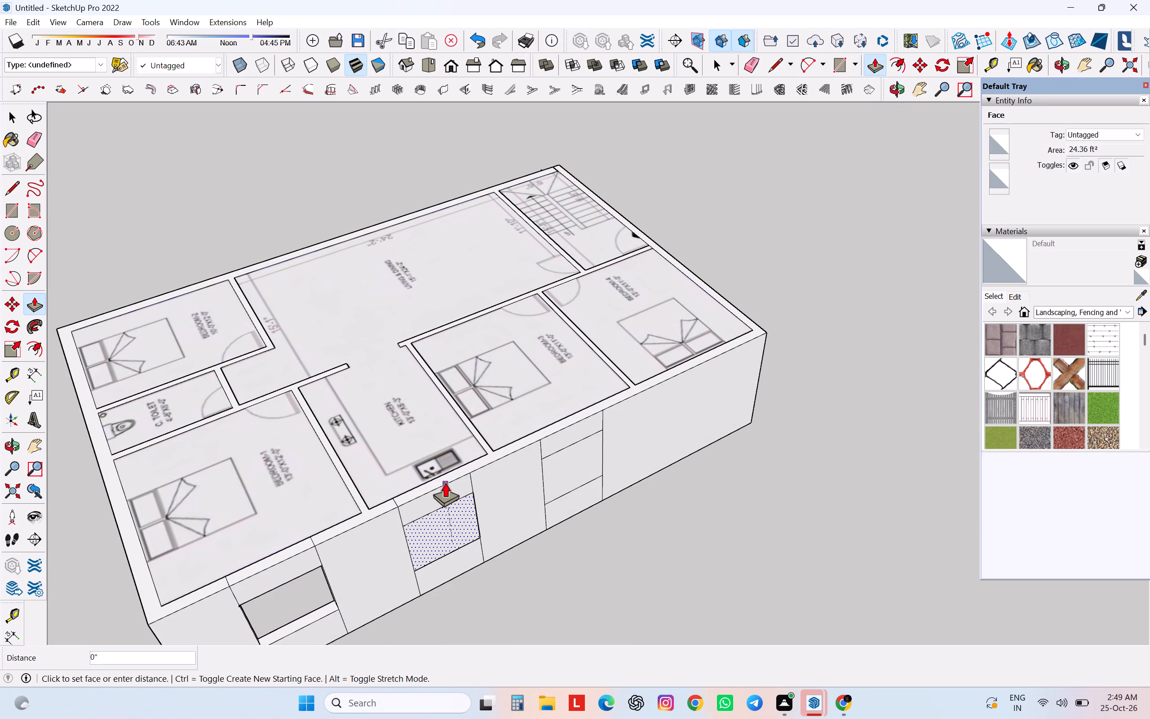
left_click(445, 473)
left_click(553, 472)
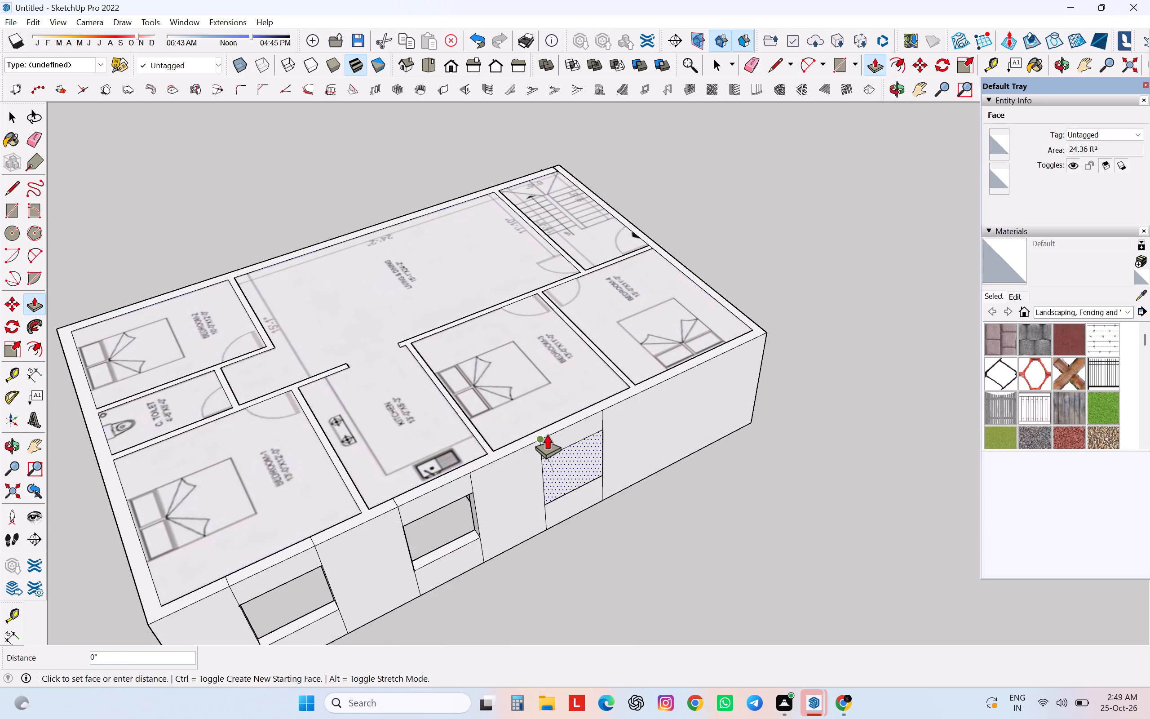
left_click(552, 427)
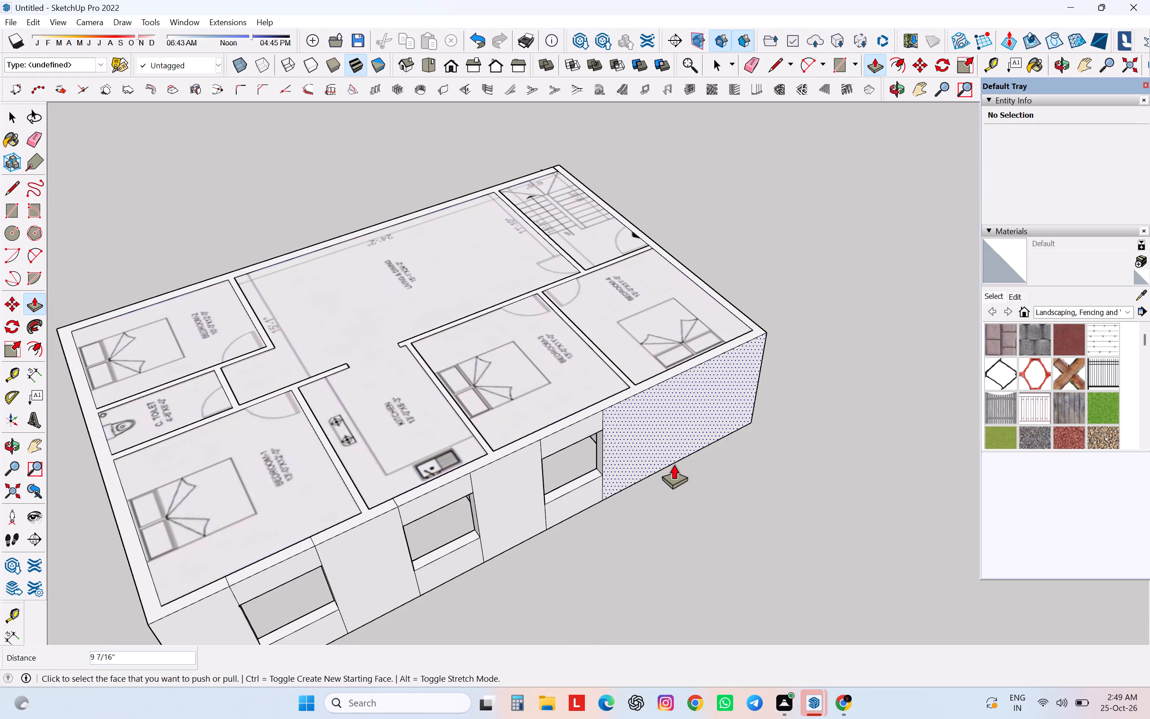
Draw a line about 30' 3/4" along the doorway wall's base, from the Bedroom-4 outer corner to the staircase corner.
scroll(674, 464, "down", 4)
middle_click_drag(674, 463, 276, 343)
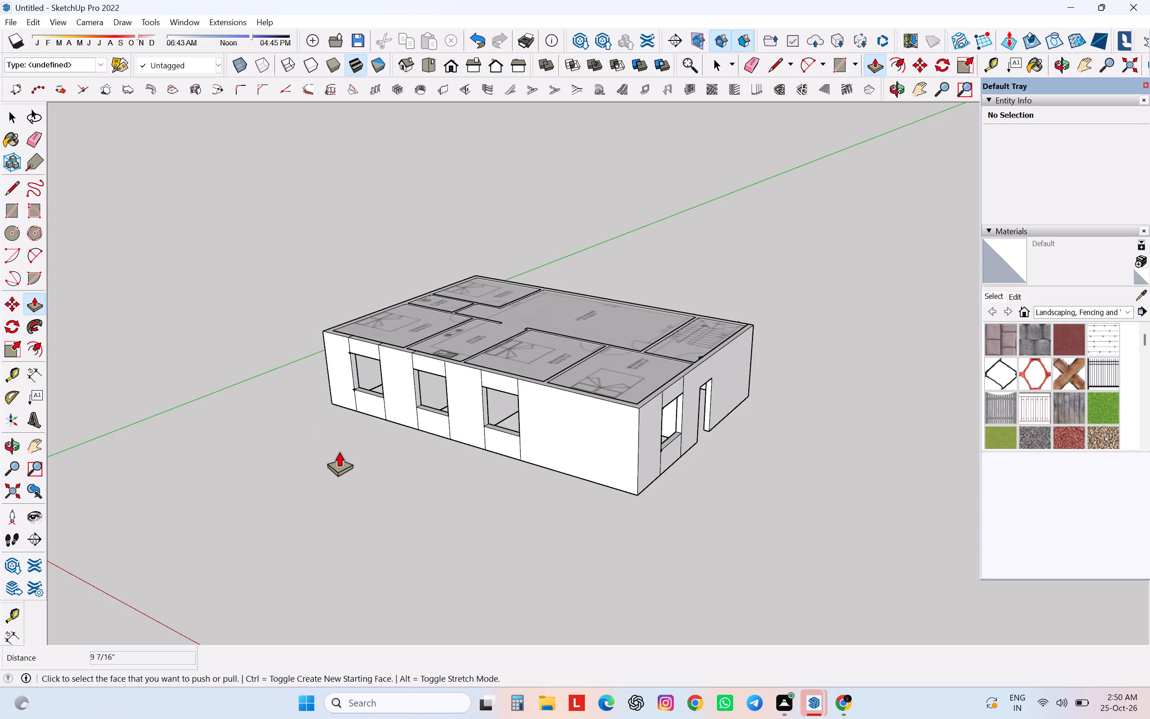
key("l")
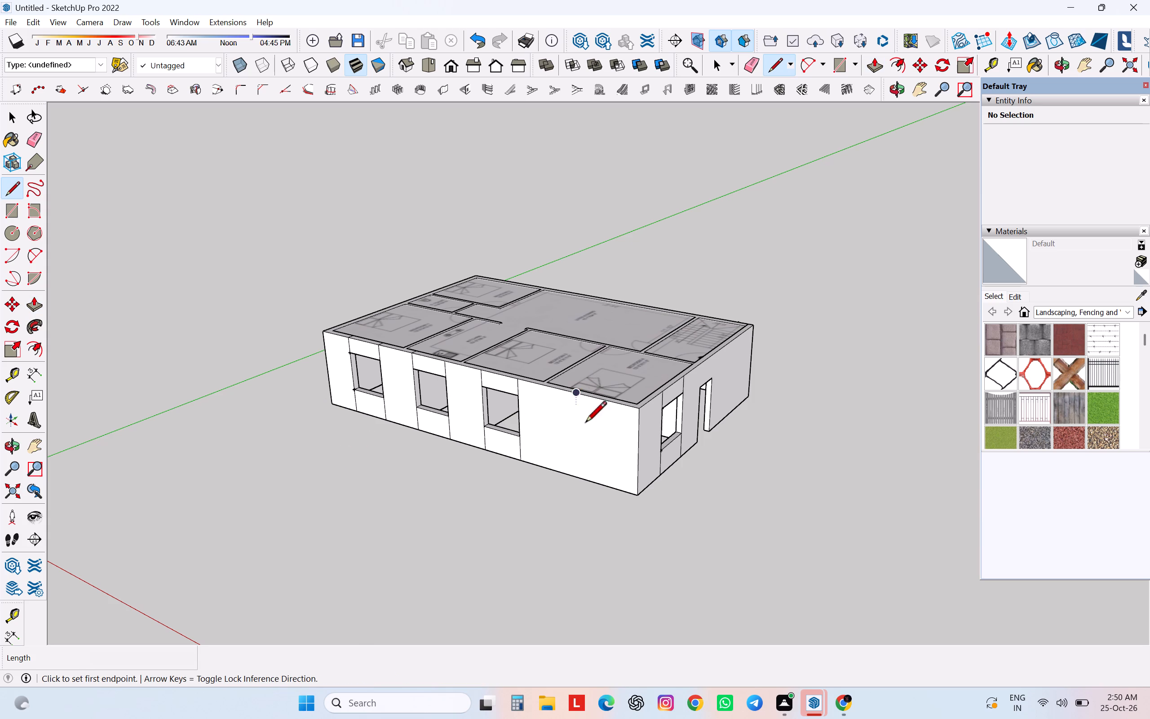
left_click(638, 497)
middle_click_drag(634, 497, 623, 509)
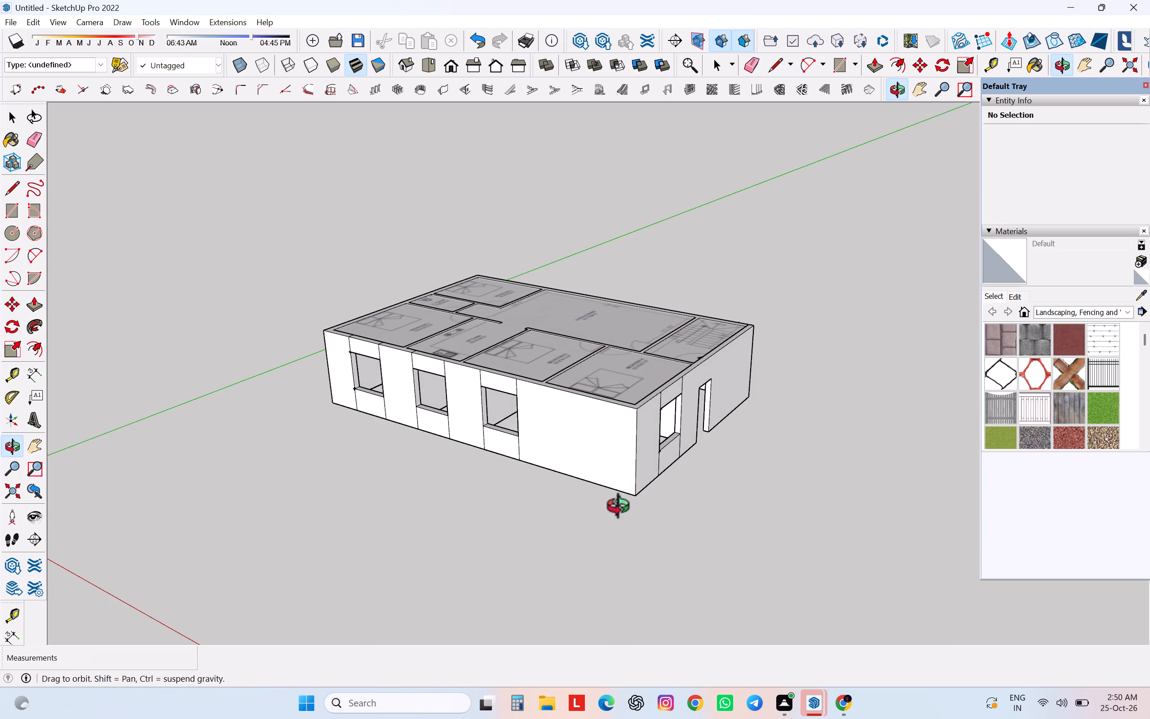
middle_click_drag(623, 509, 217, 519)
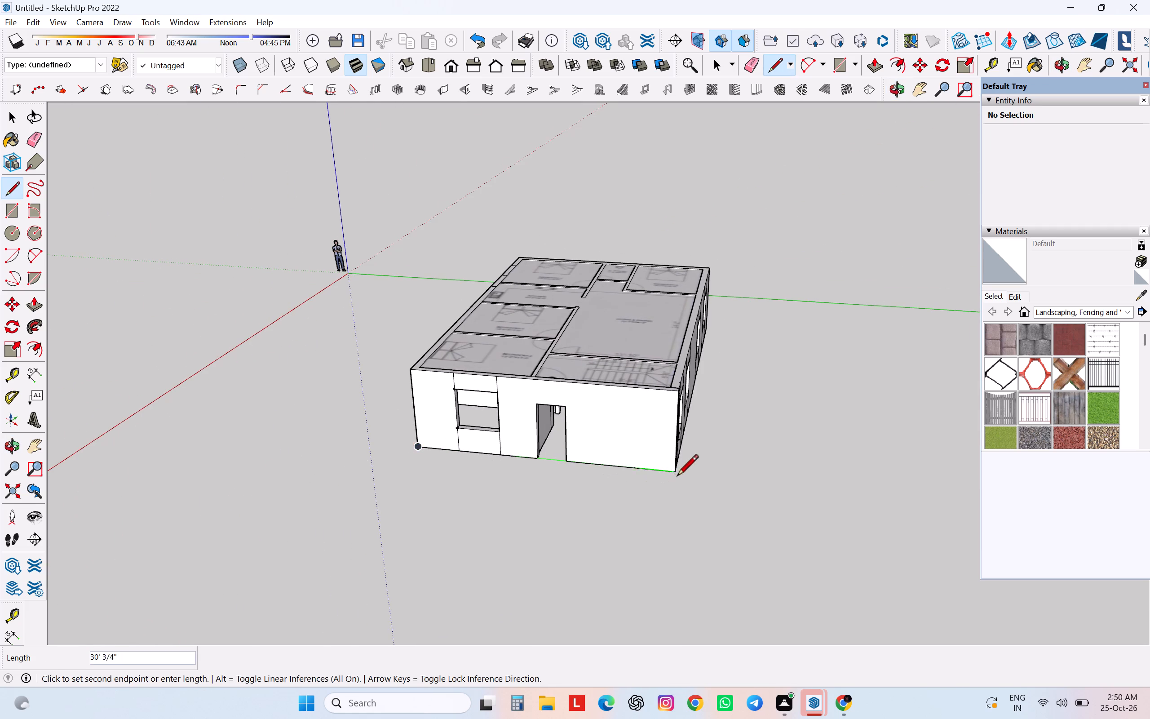
left_click(674, 475)
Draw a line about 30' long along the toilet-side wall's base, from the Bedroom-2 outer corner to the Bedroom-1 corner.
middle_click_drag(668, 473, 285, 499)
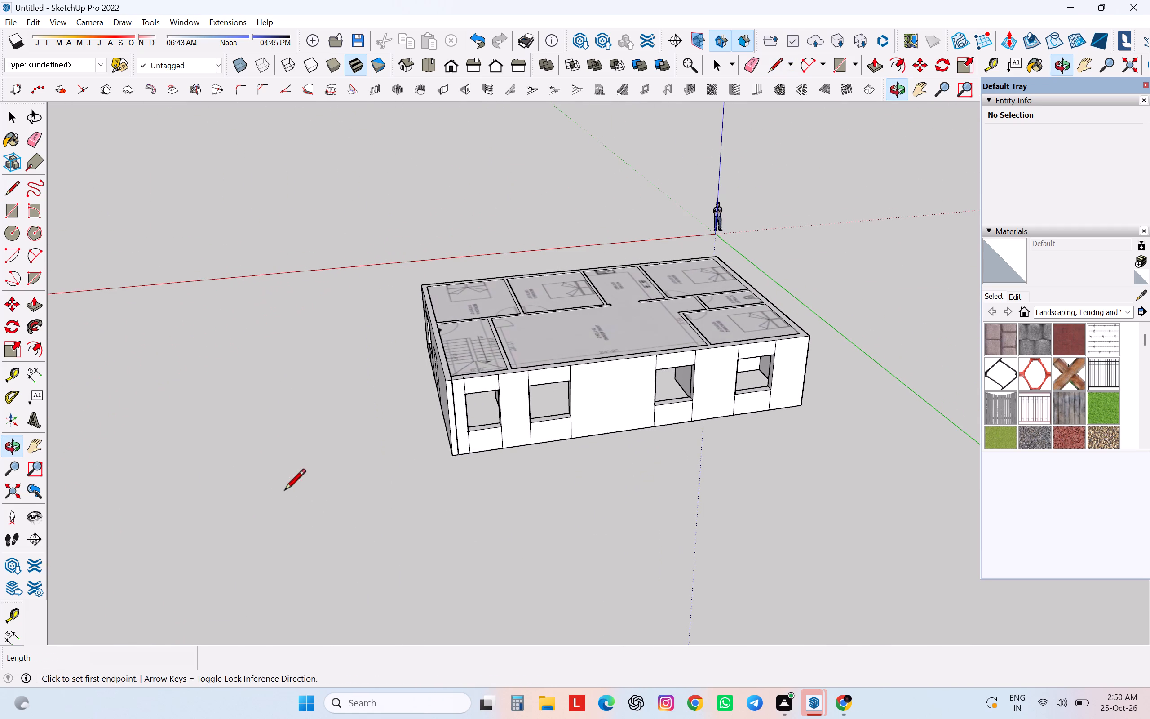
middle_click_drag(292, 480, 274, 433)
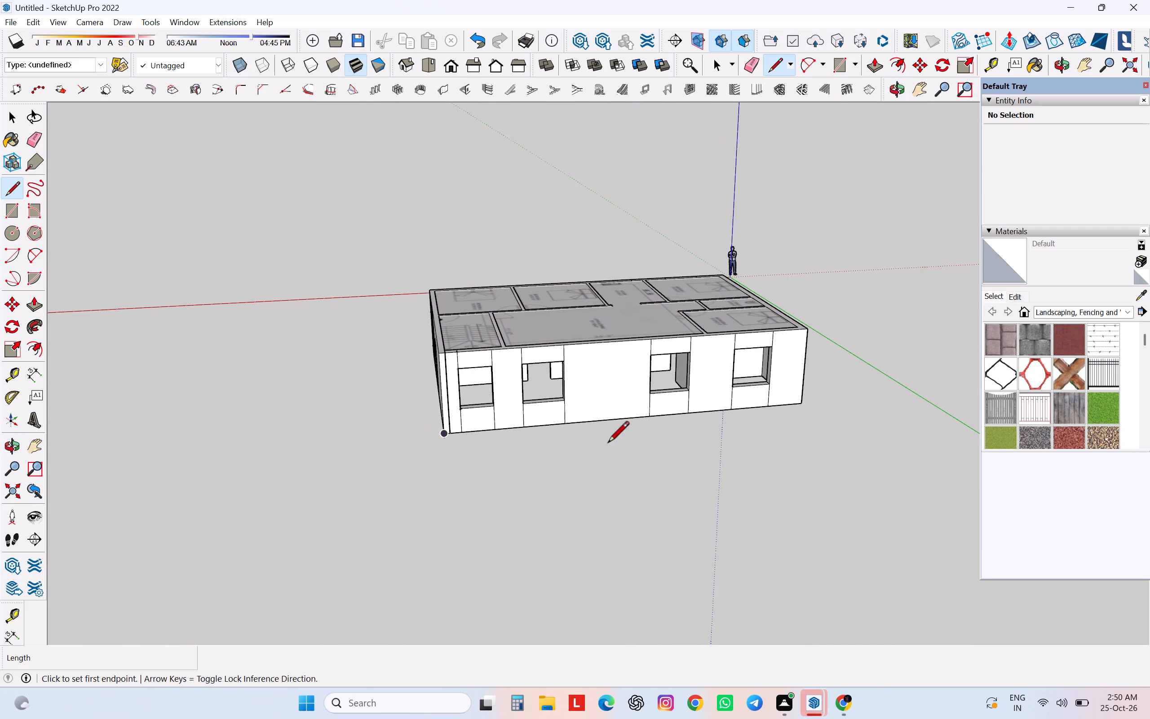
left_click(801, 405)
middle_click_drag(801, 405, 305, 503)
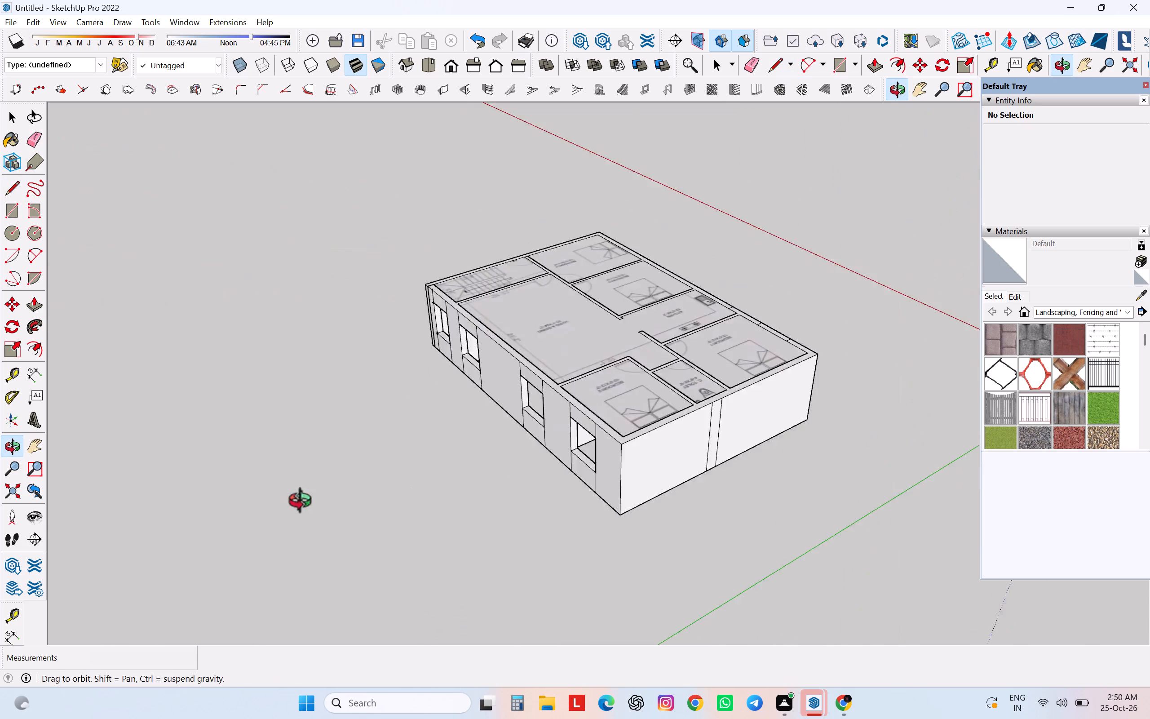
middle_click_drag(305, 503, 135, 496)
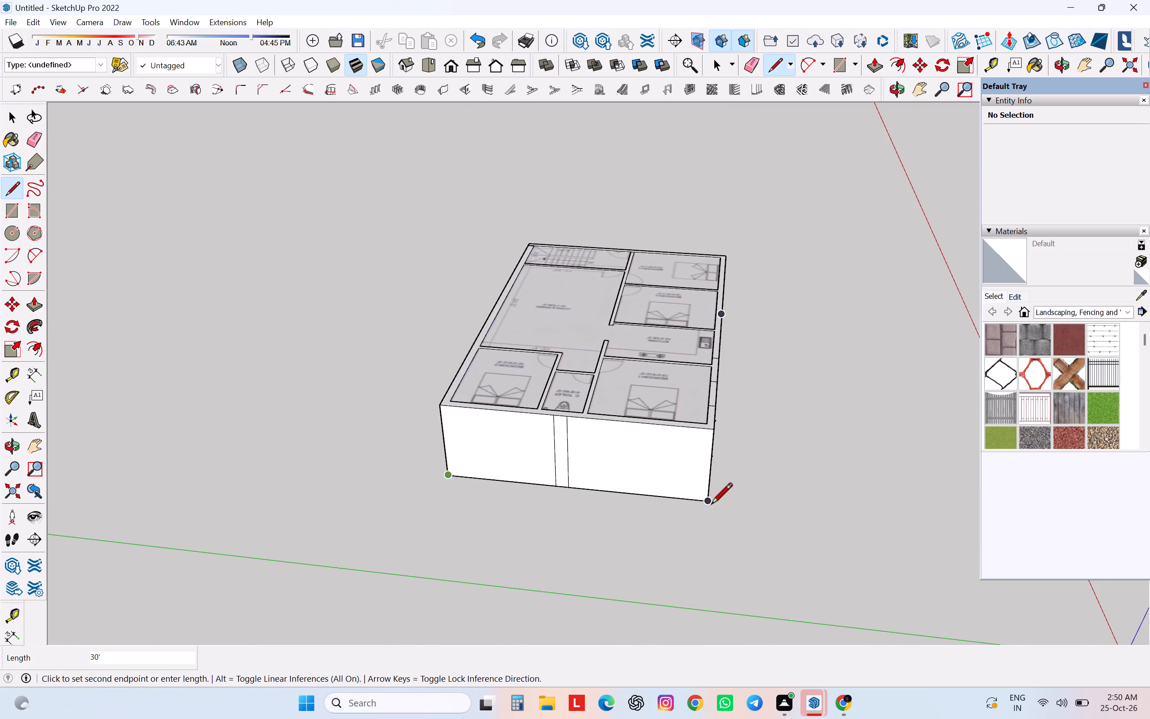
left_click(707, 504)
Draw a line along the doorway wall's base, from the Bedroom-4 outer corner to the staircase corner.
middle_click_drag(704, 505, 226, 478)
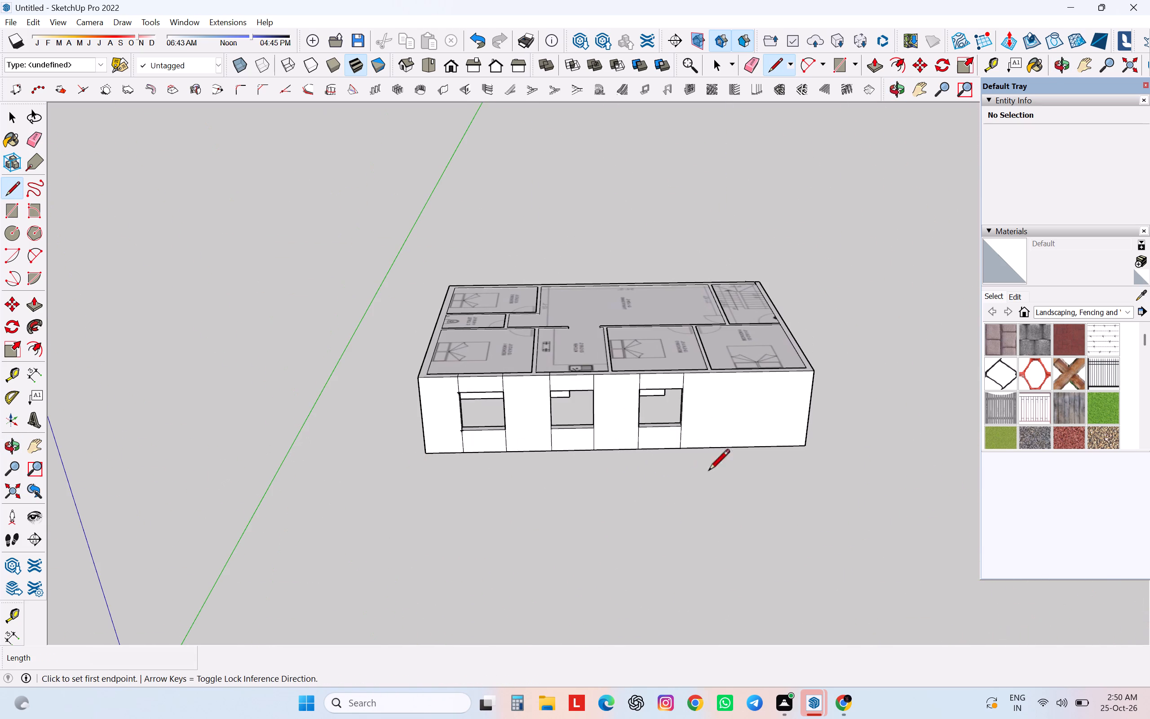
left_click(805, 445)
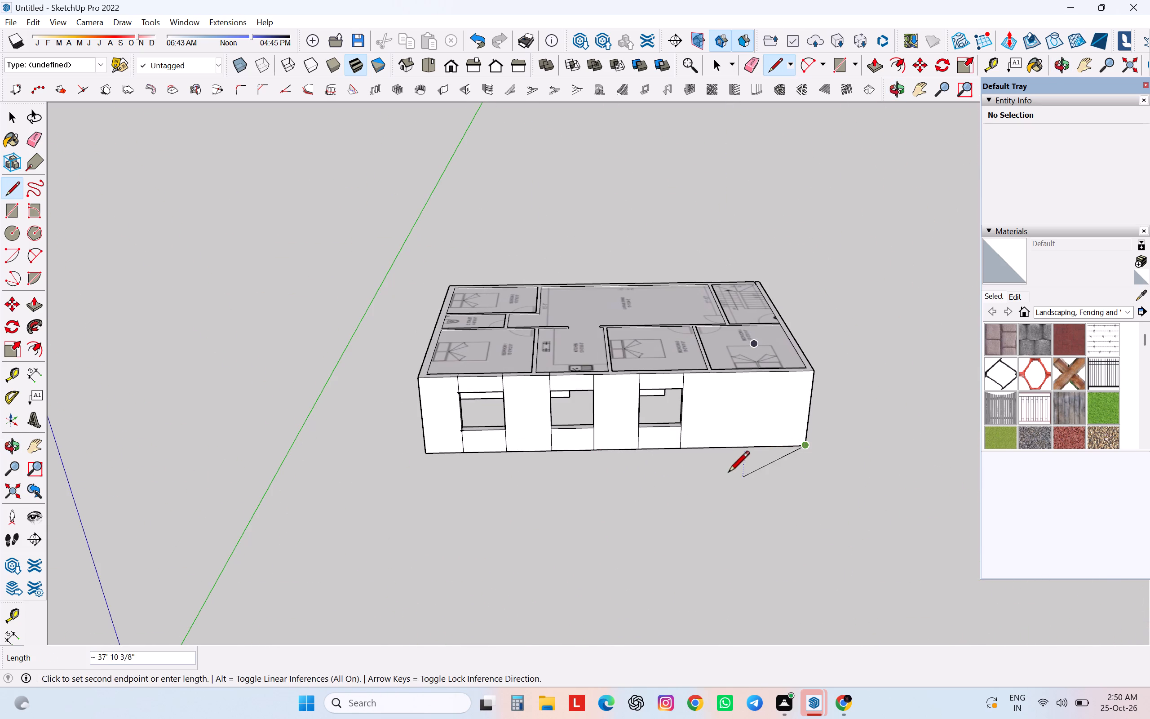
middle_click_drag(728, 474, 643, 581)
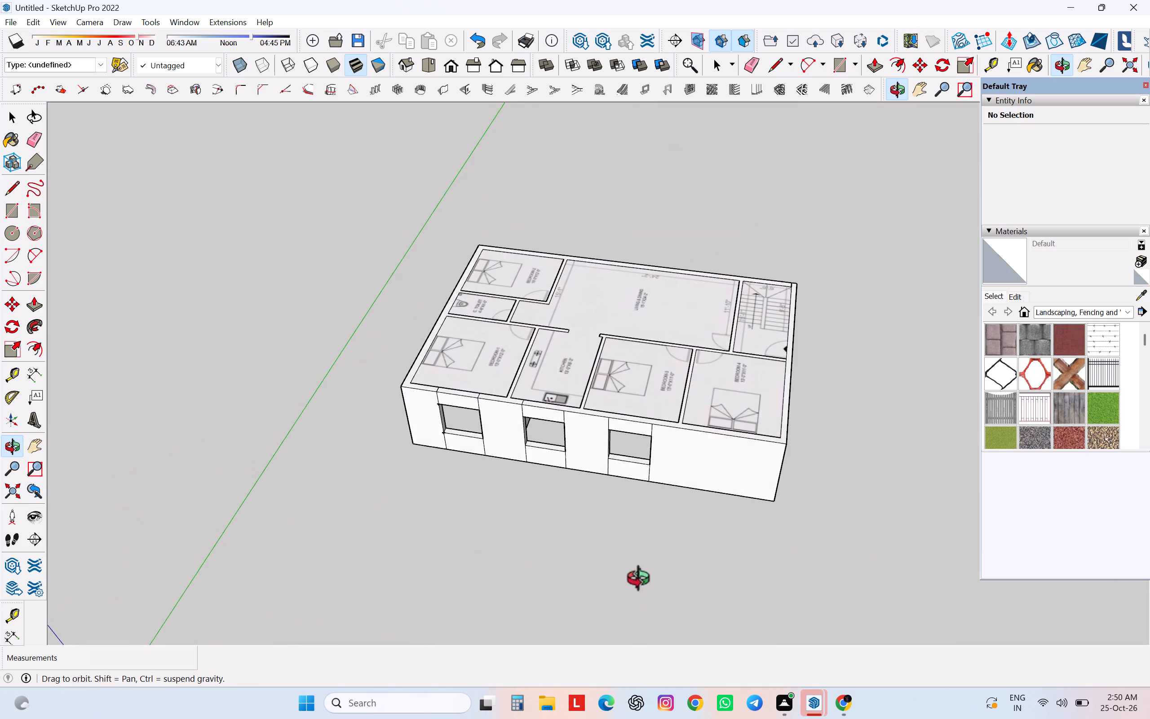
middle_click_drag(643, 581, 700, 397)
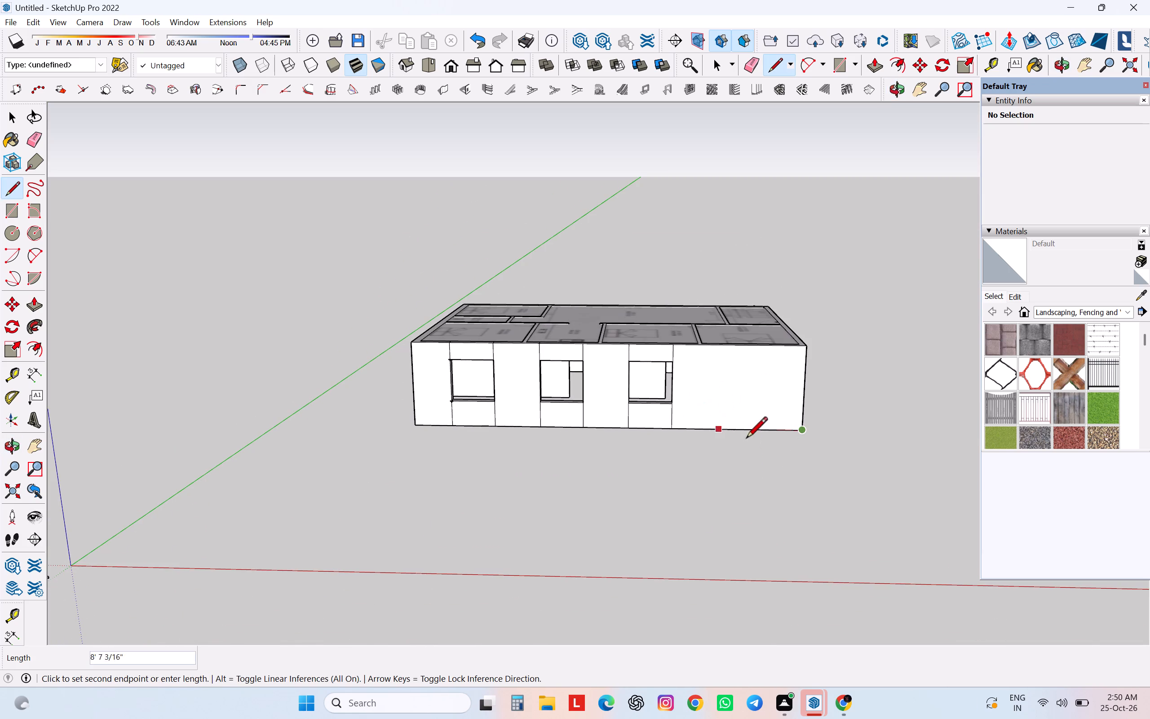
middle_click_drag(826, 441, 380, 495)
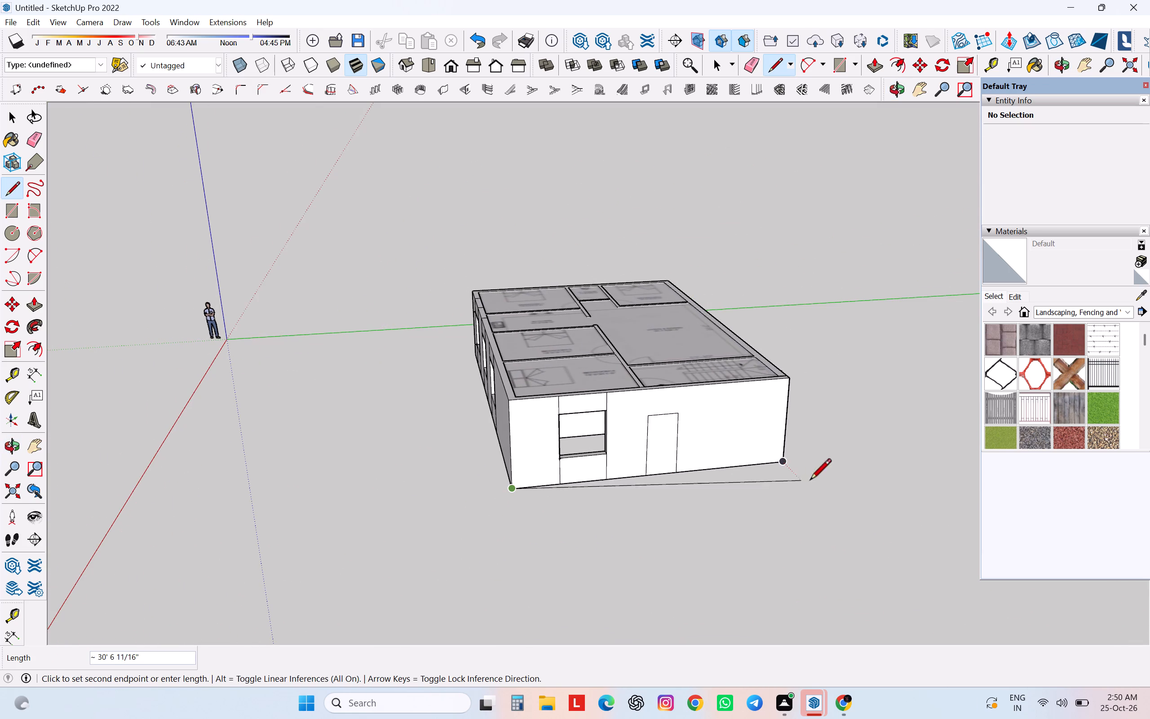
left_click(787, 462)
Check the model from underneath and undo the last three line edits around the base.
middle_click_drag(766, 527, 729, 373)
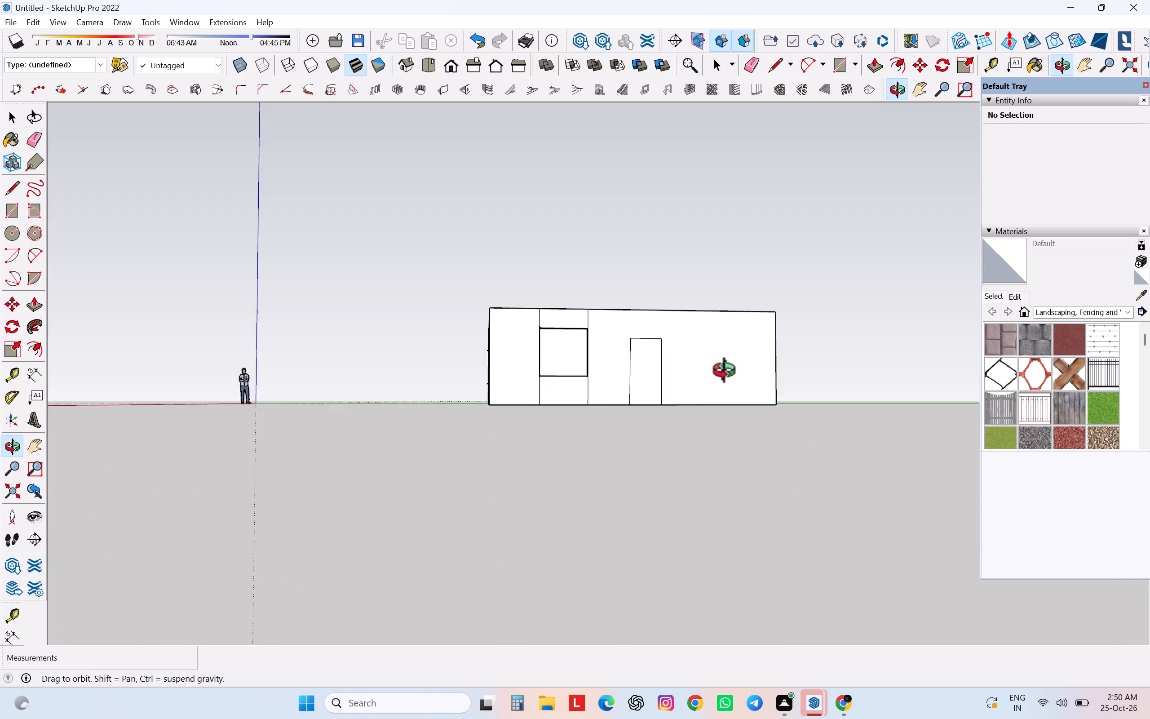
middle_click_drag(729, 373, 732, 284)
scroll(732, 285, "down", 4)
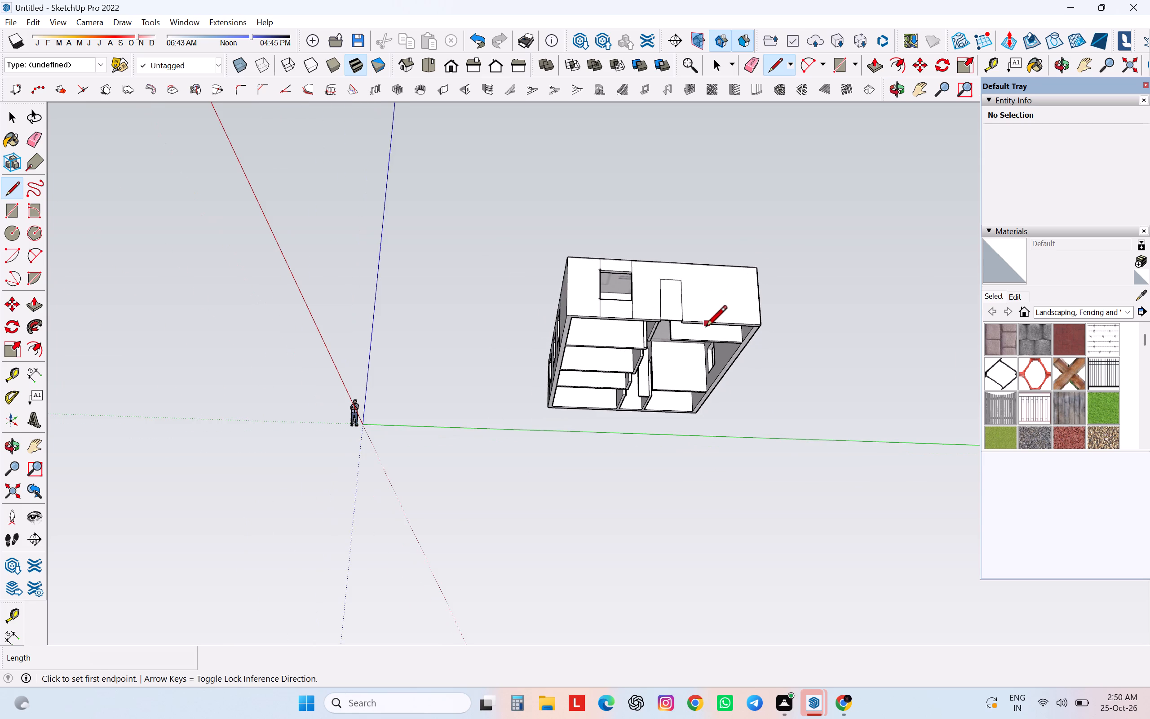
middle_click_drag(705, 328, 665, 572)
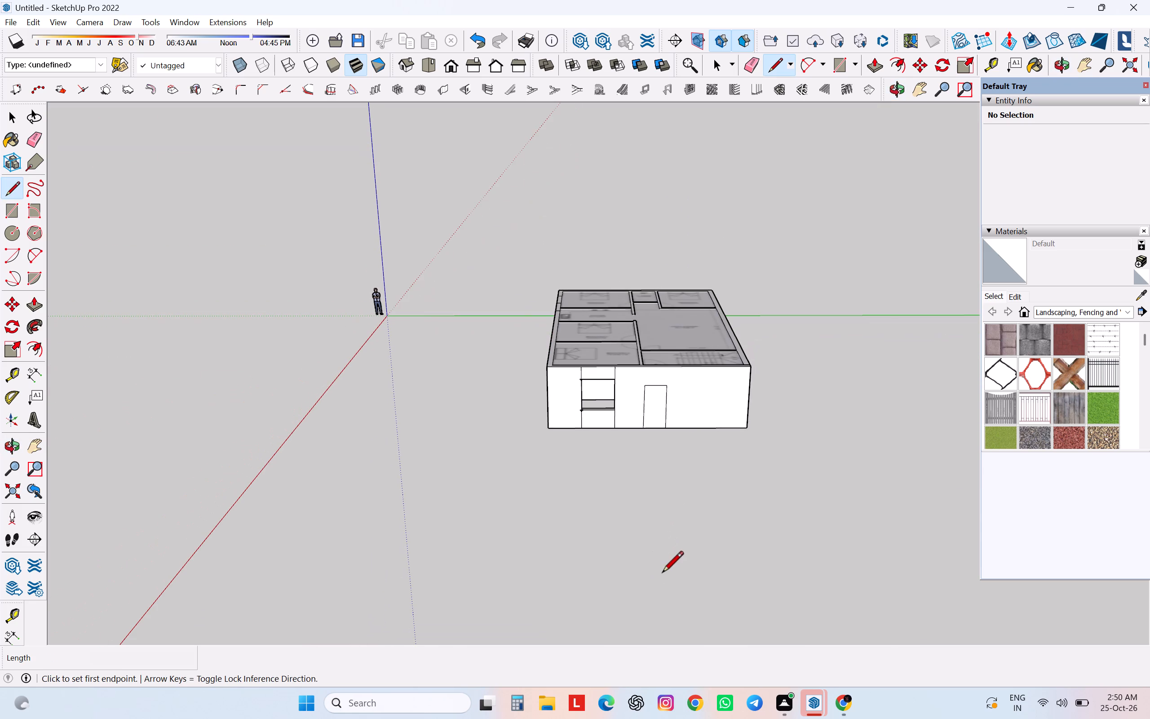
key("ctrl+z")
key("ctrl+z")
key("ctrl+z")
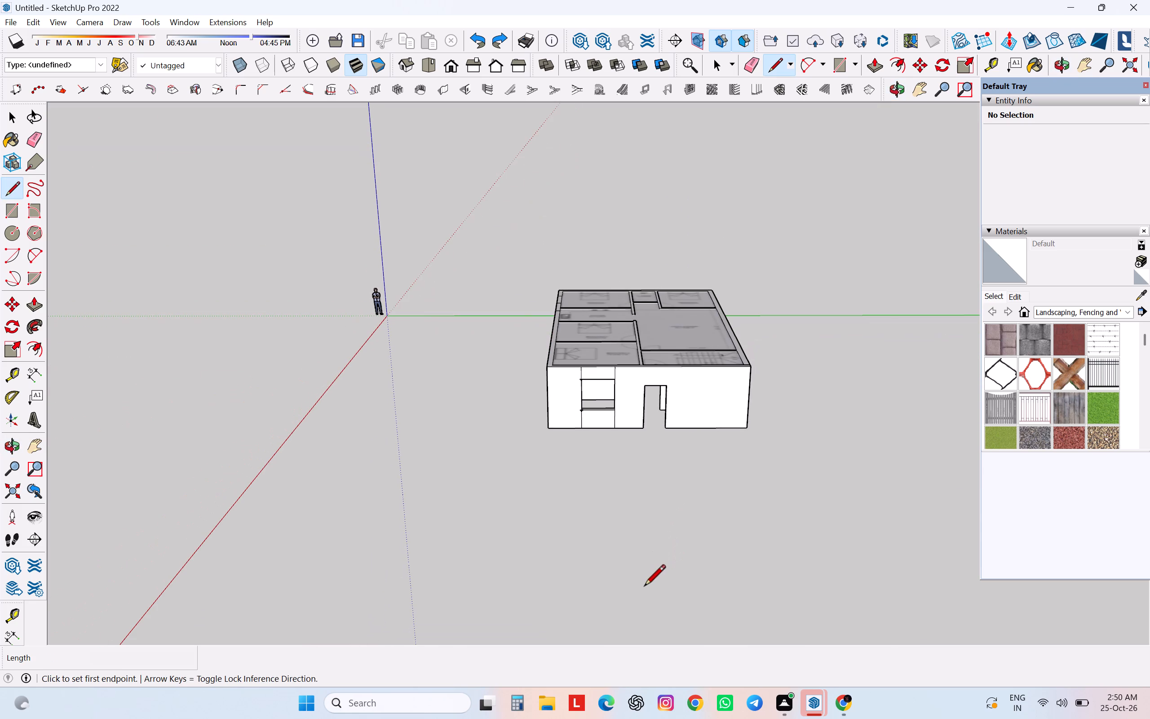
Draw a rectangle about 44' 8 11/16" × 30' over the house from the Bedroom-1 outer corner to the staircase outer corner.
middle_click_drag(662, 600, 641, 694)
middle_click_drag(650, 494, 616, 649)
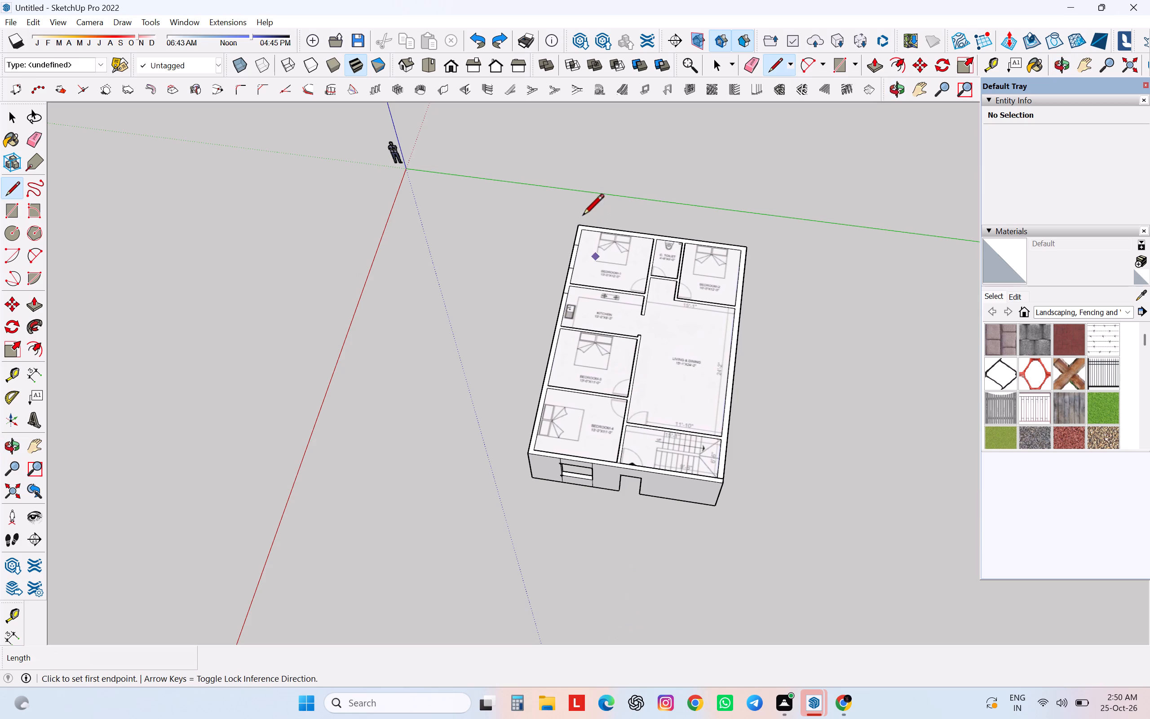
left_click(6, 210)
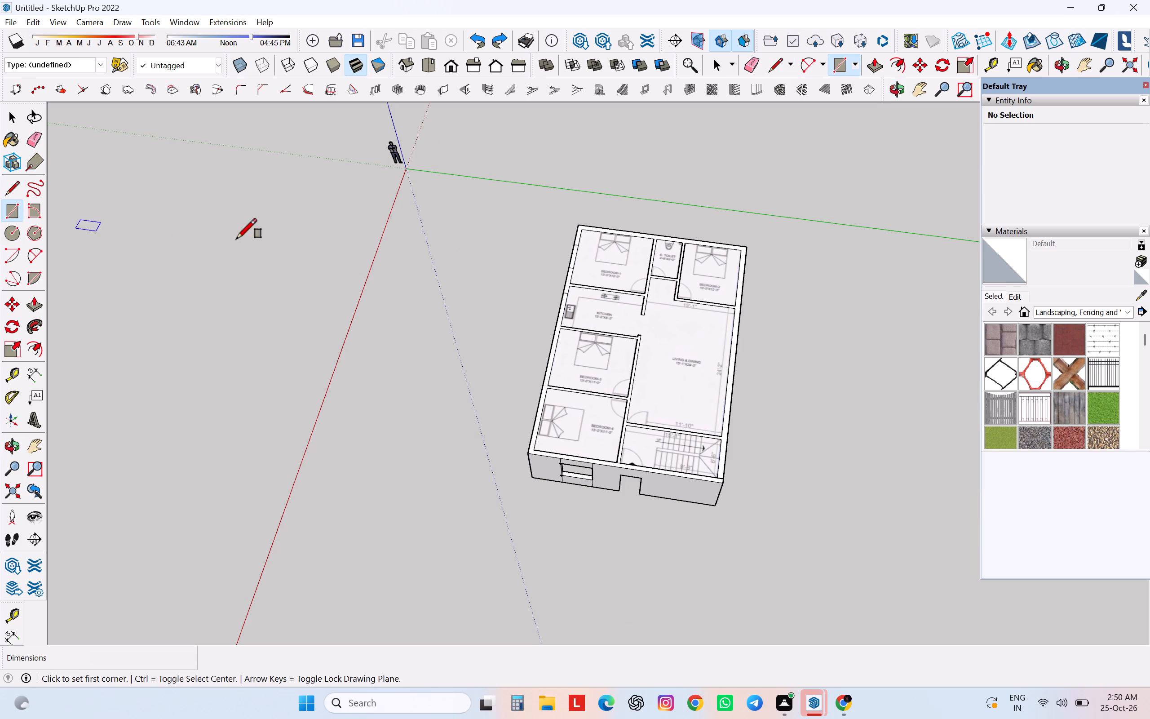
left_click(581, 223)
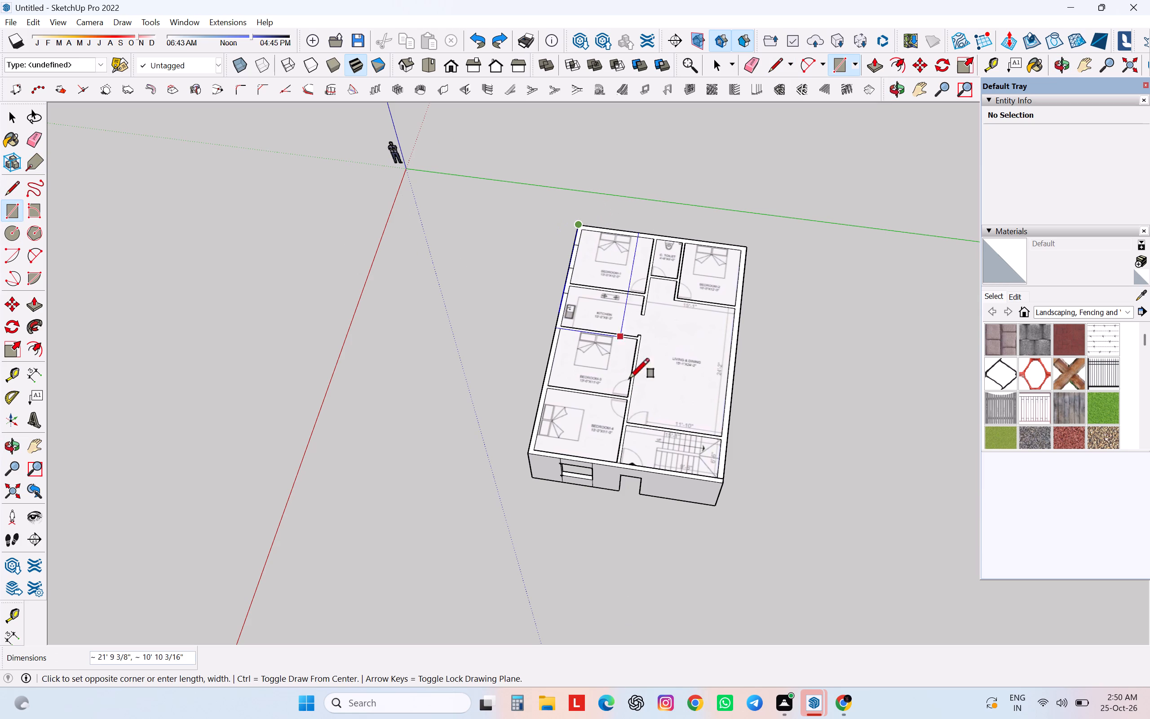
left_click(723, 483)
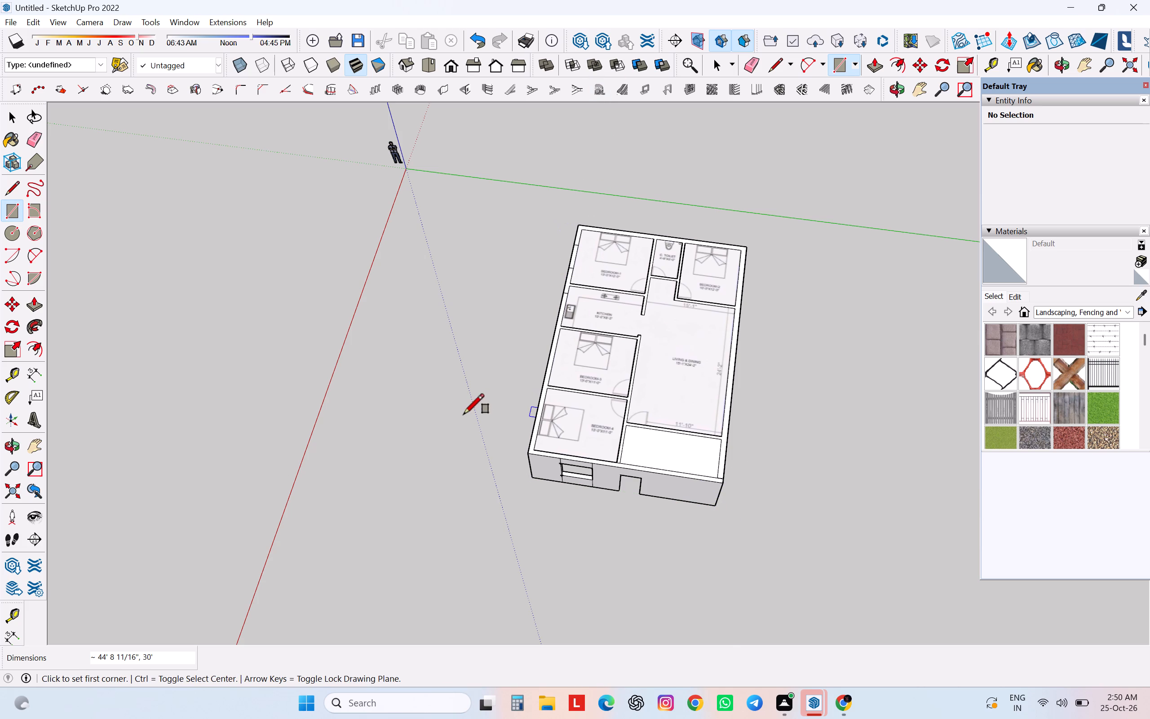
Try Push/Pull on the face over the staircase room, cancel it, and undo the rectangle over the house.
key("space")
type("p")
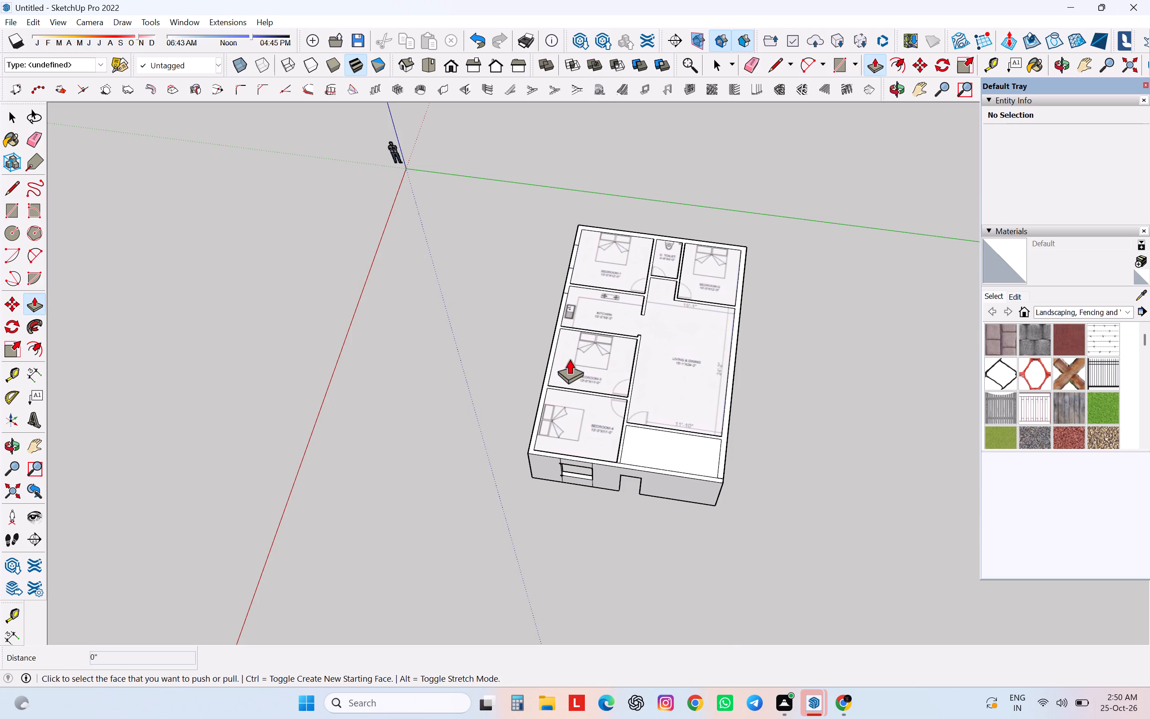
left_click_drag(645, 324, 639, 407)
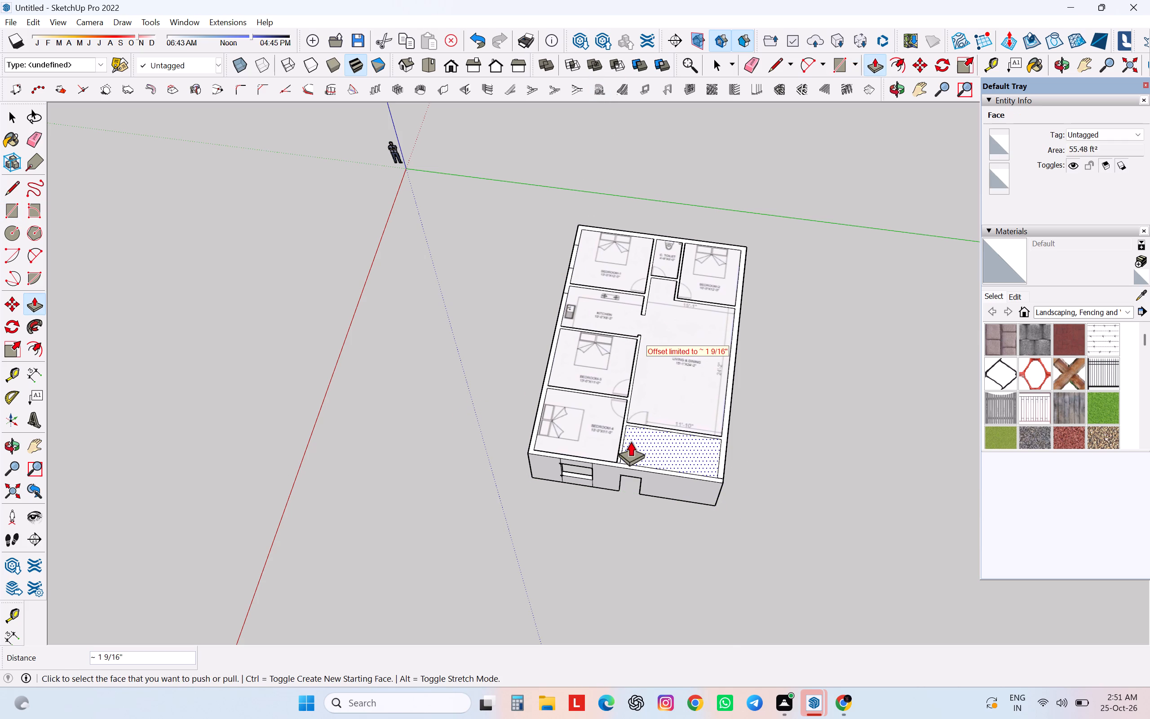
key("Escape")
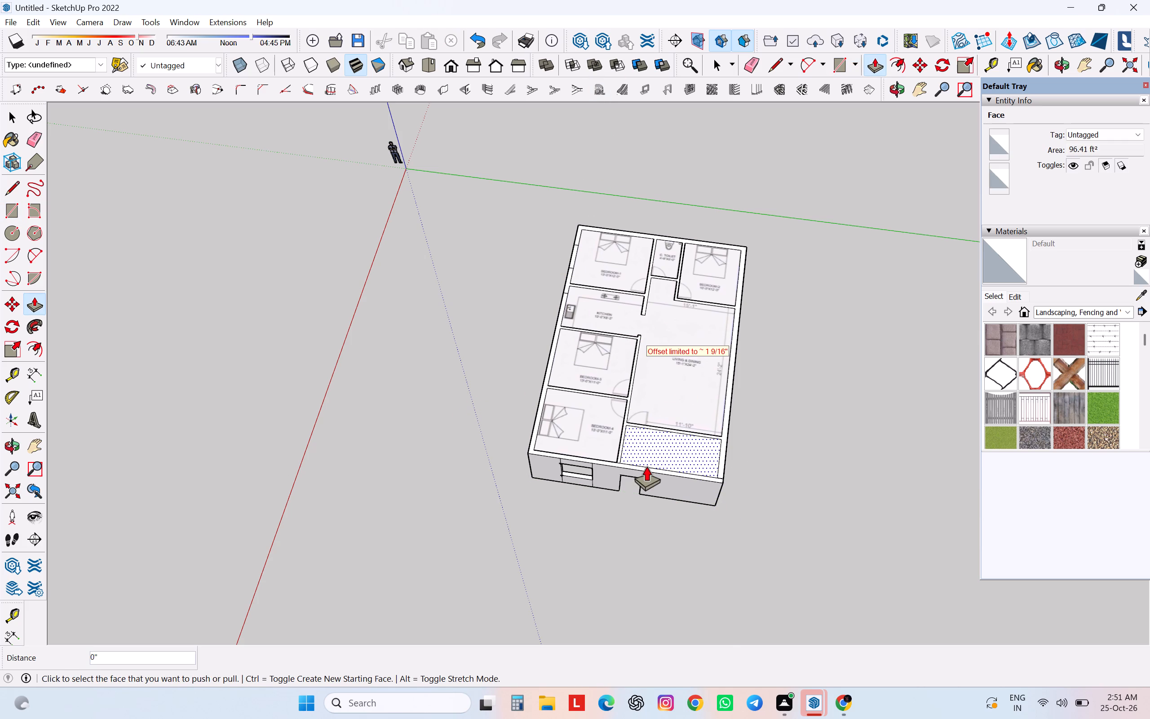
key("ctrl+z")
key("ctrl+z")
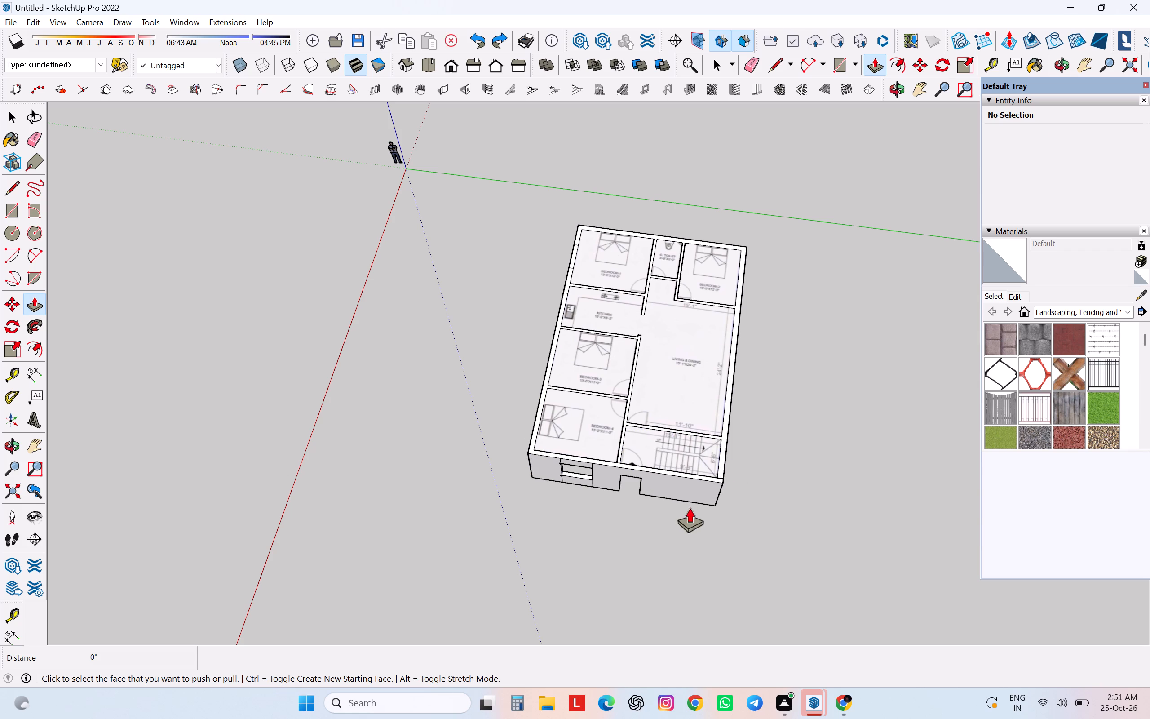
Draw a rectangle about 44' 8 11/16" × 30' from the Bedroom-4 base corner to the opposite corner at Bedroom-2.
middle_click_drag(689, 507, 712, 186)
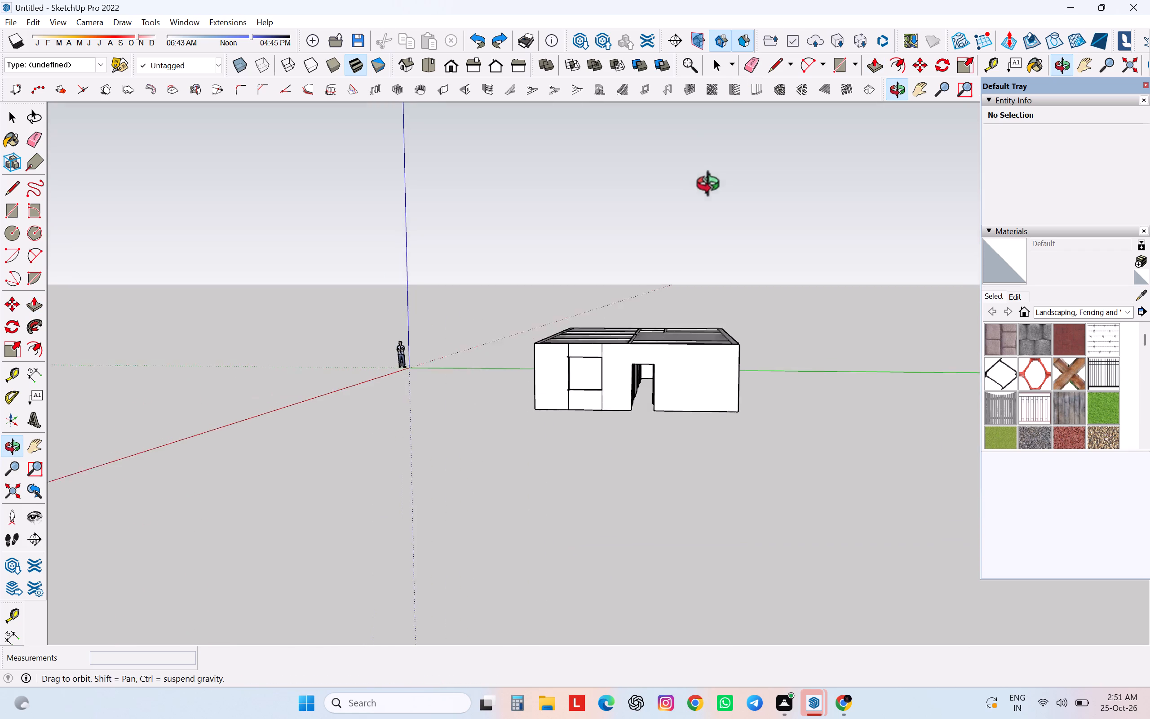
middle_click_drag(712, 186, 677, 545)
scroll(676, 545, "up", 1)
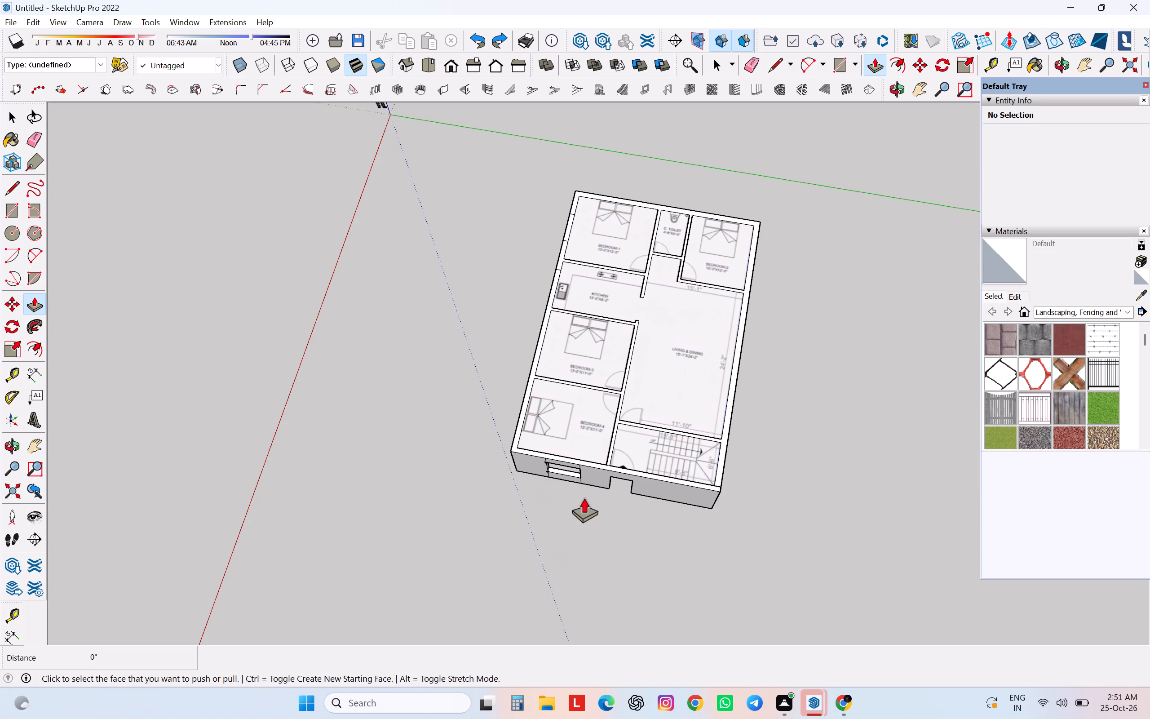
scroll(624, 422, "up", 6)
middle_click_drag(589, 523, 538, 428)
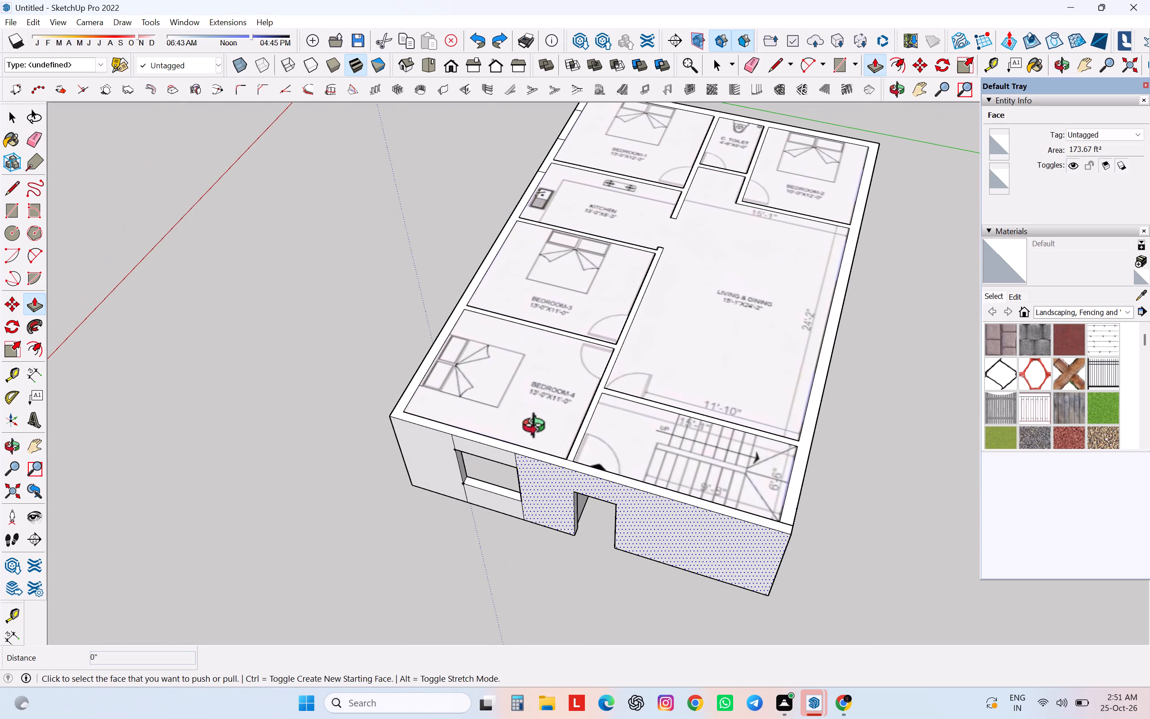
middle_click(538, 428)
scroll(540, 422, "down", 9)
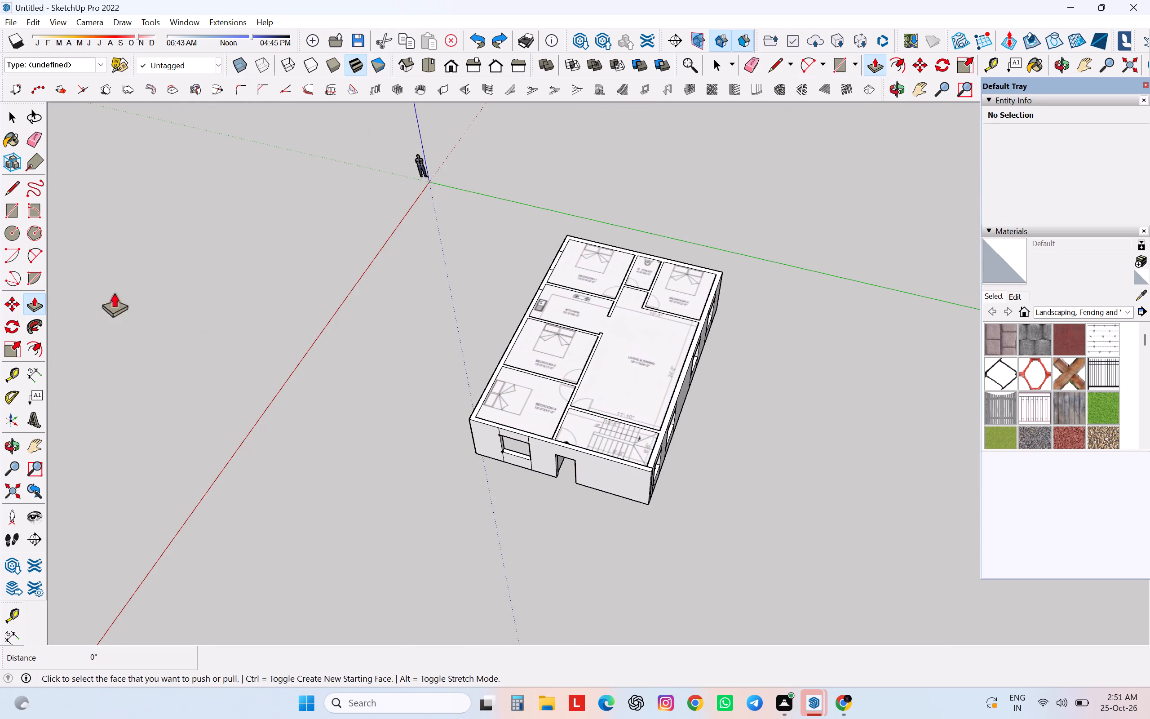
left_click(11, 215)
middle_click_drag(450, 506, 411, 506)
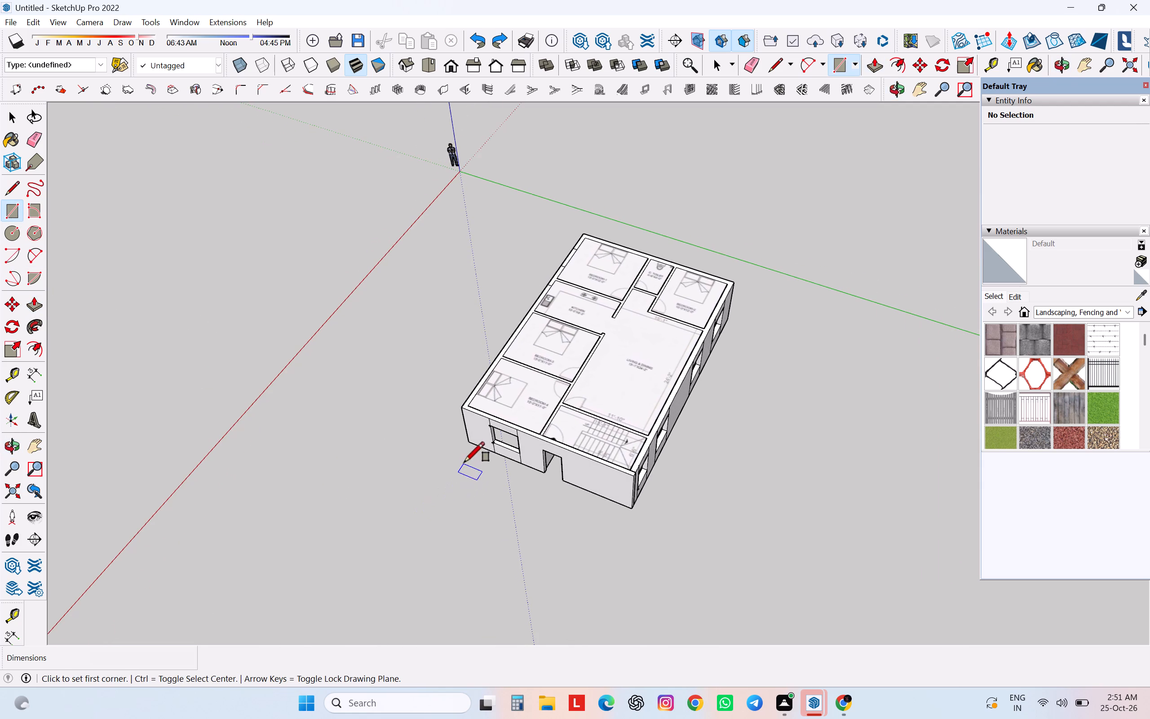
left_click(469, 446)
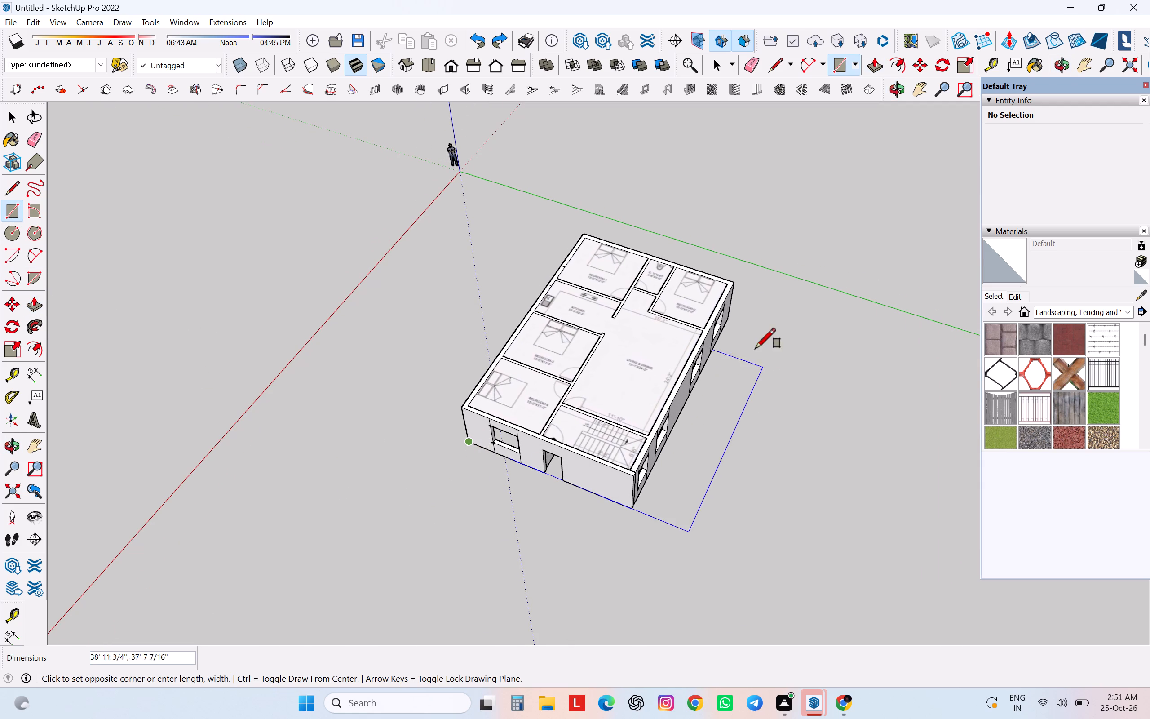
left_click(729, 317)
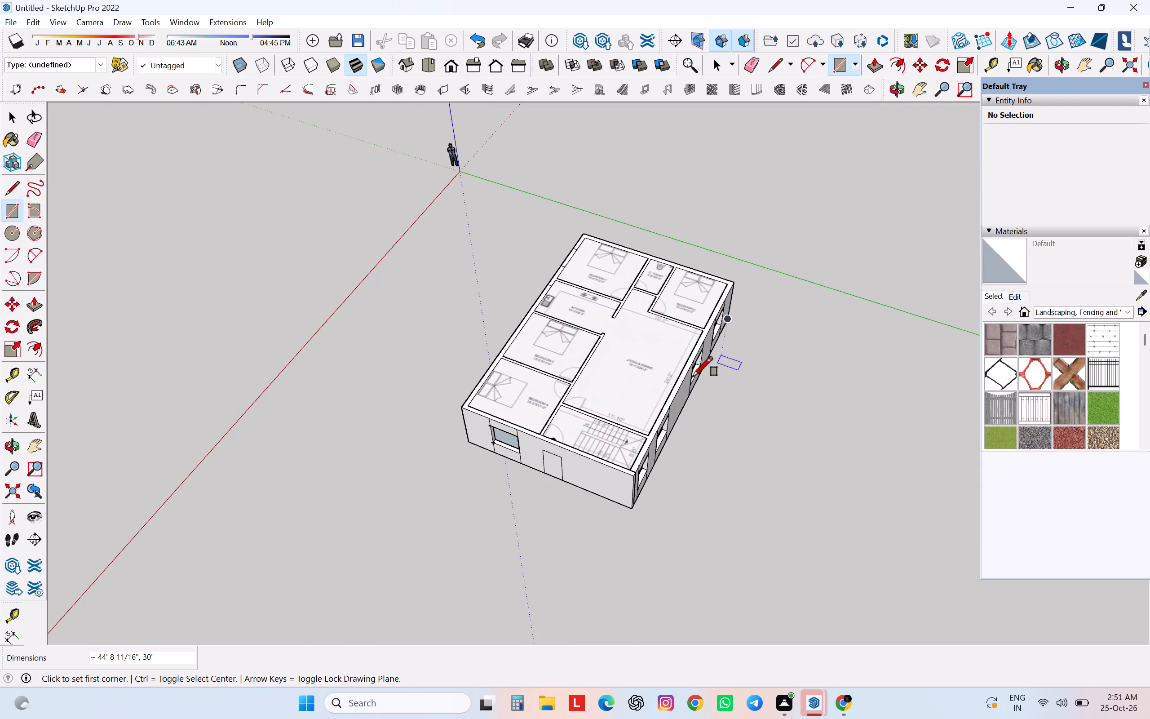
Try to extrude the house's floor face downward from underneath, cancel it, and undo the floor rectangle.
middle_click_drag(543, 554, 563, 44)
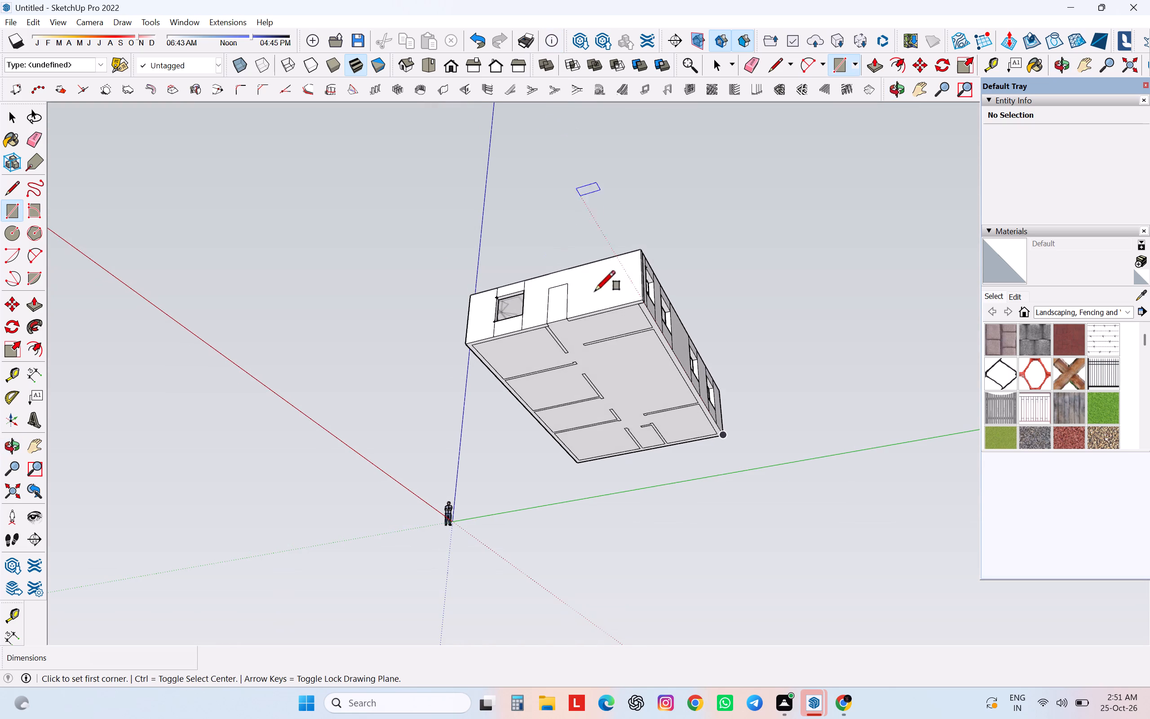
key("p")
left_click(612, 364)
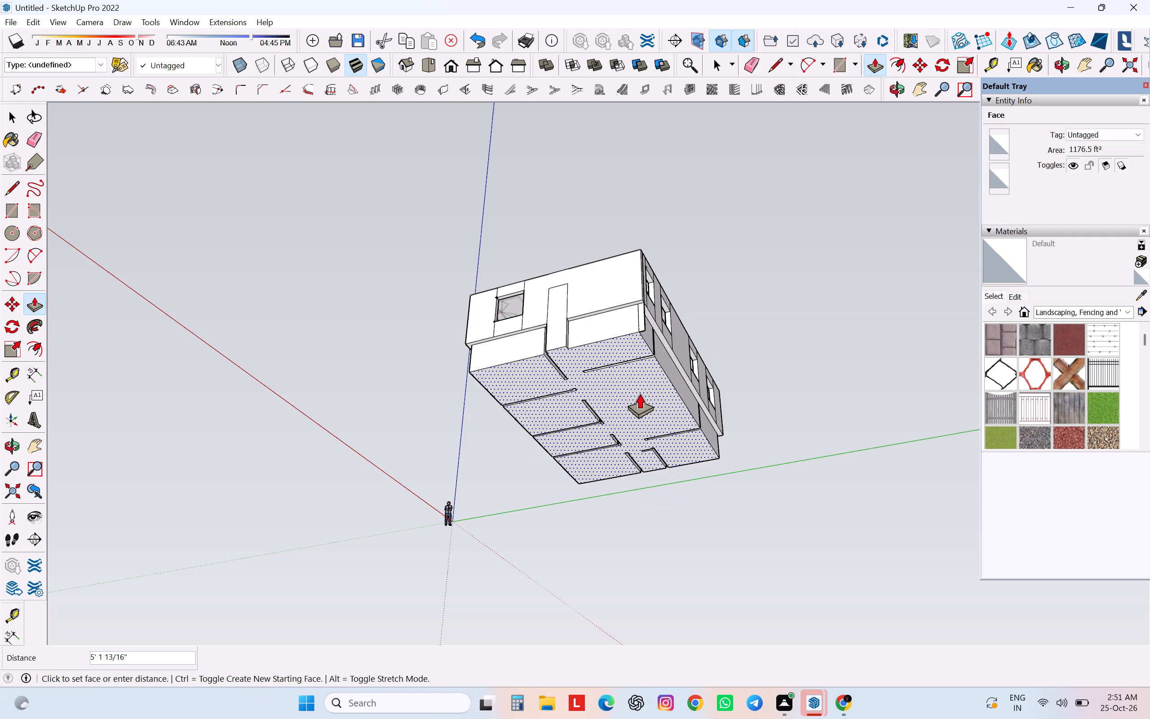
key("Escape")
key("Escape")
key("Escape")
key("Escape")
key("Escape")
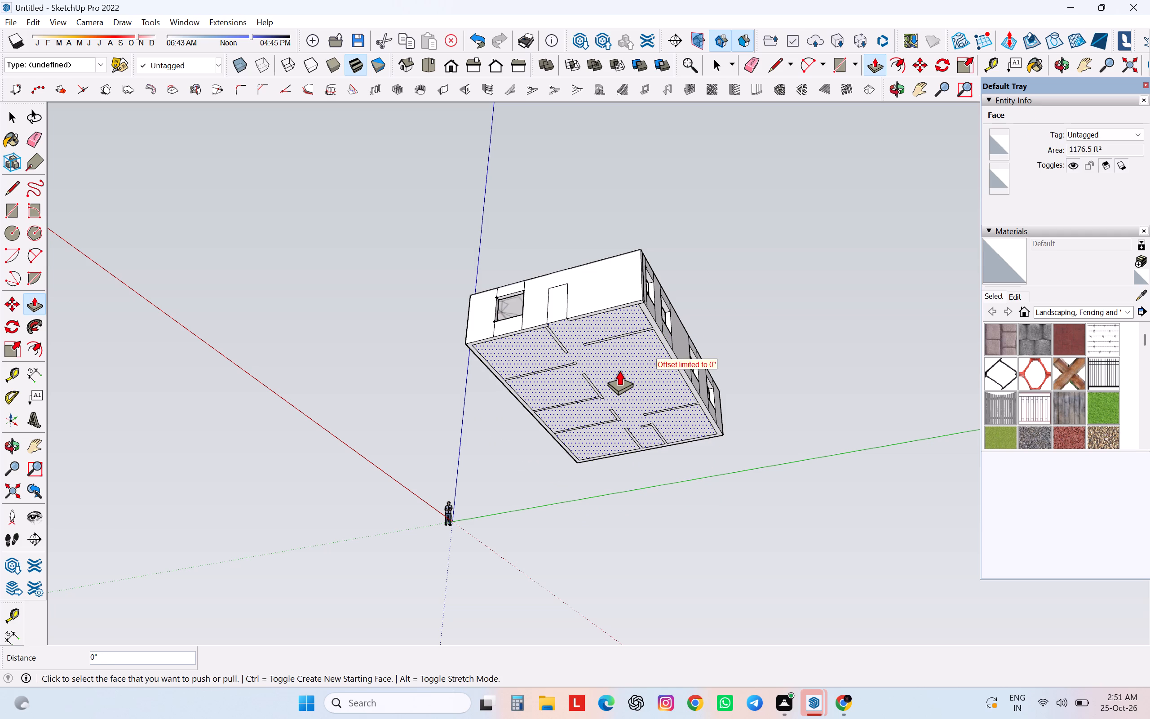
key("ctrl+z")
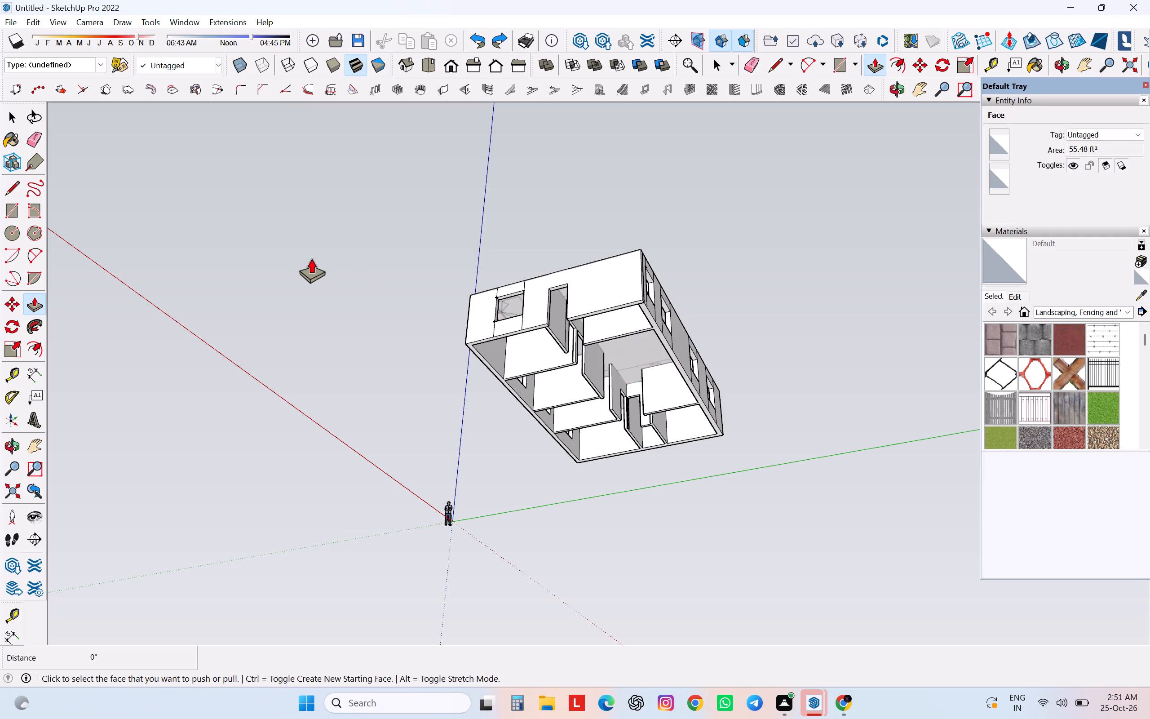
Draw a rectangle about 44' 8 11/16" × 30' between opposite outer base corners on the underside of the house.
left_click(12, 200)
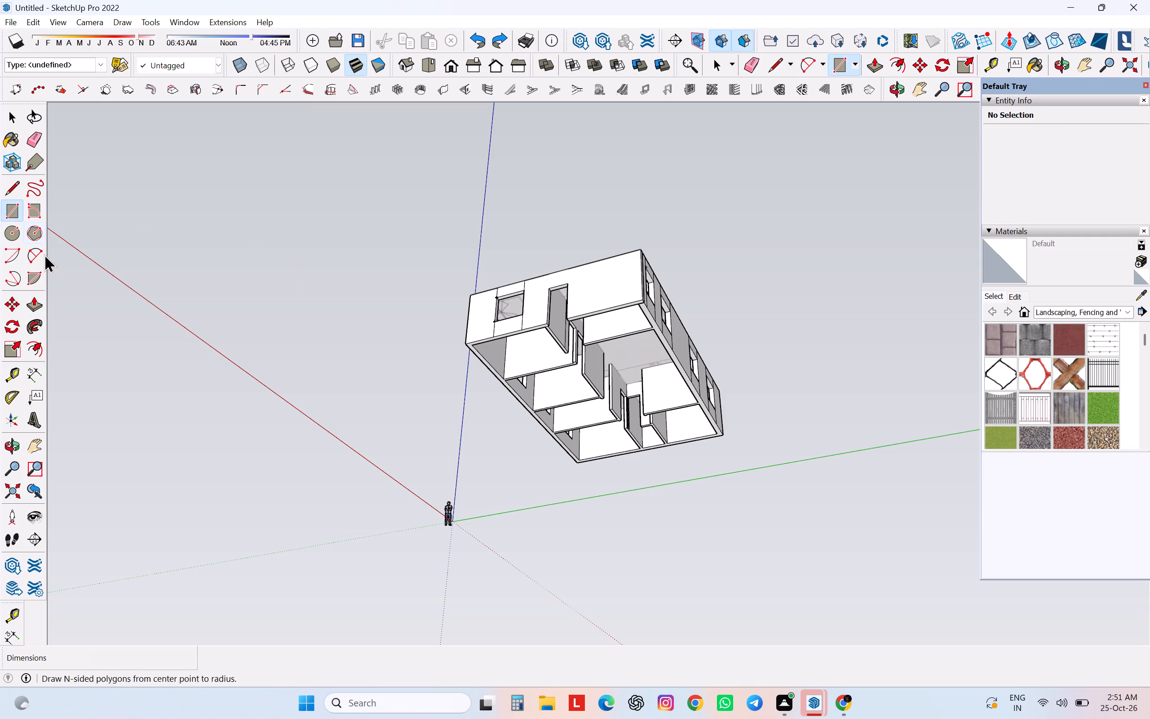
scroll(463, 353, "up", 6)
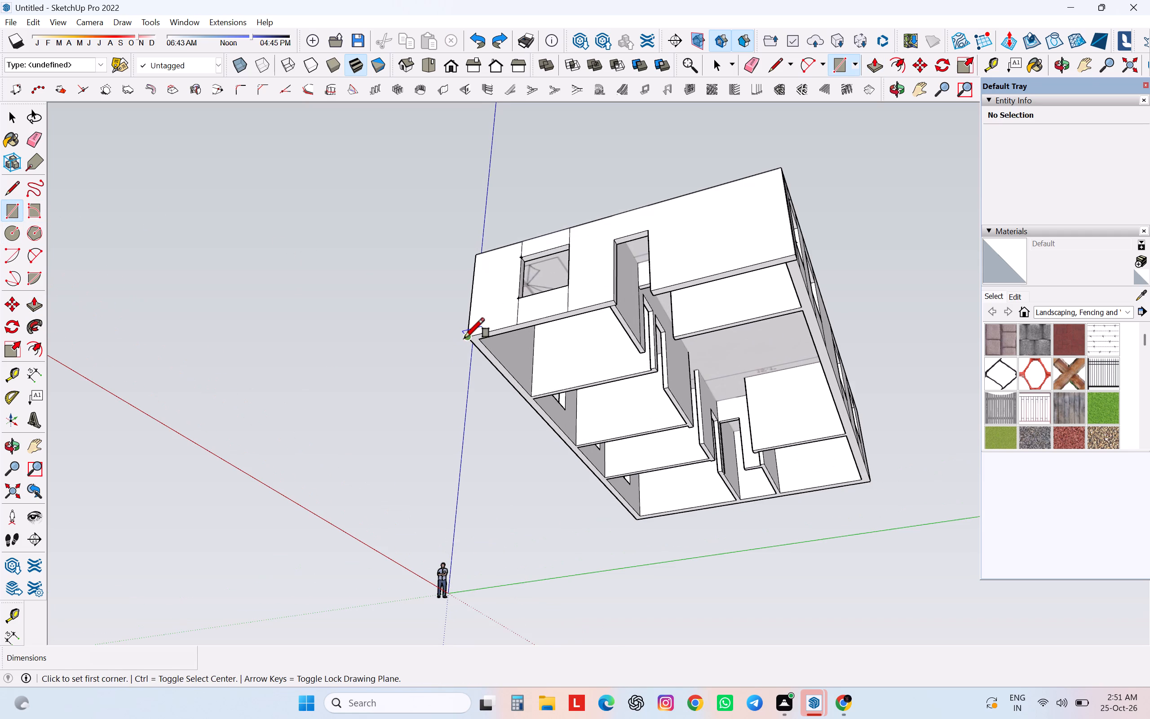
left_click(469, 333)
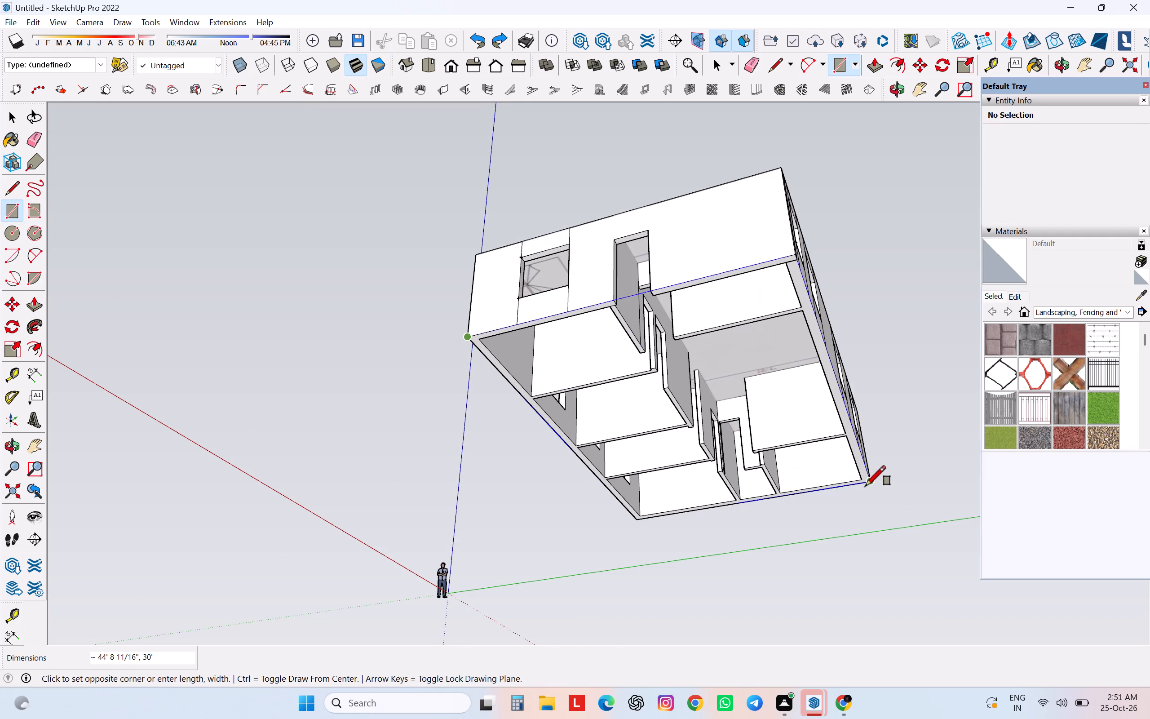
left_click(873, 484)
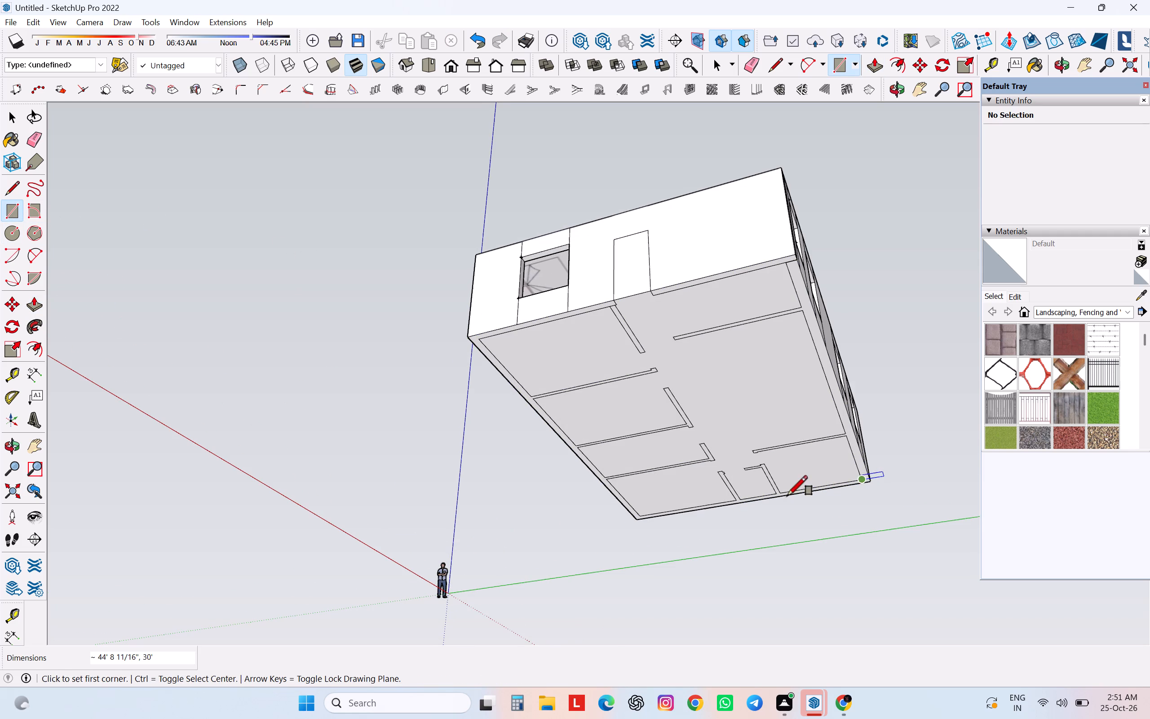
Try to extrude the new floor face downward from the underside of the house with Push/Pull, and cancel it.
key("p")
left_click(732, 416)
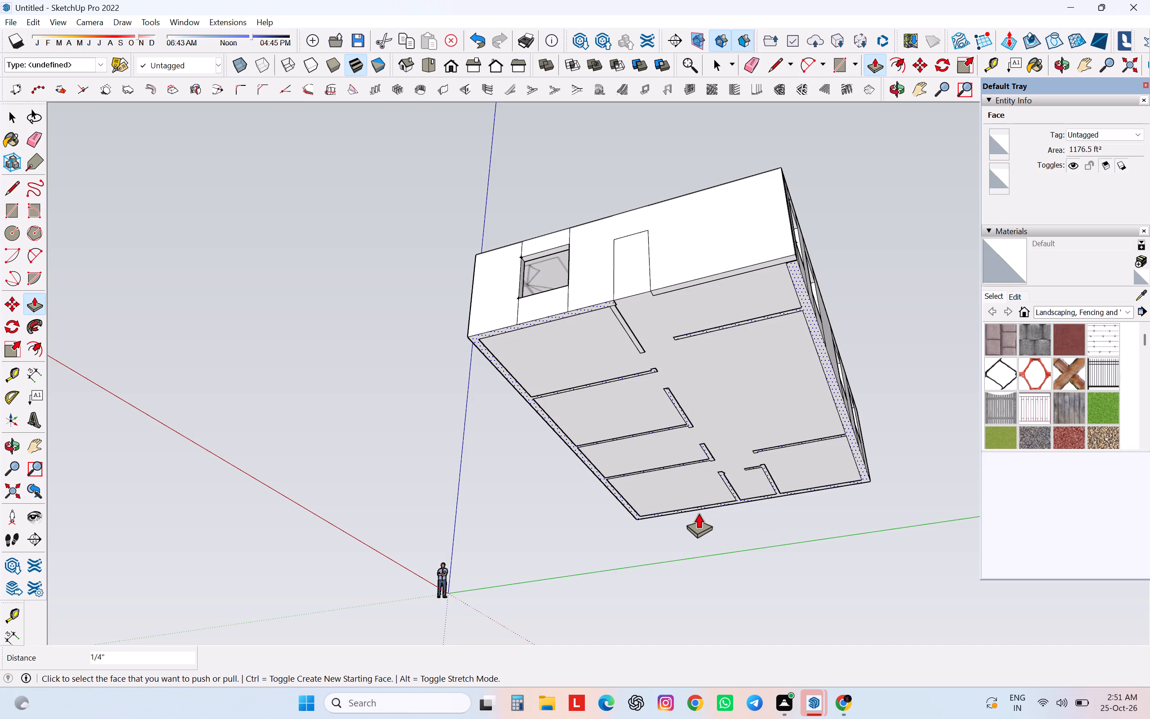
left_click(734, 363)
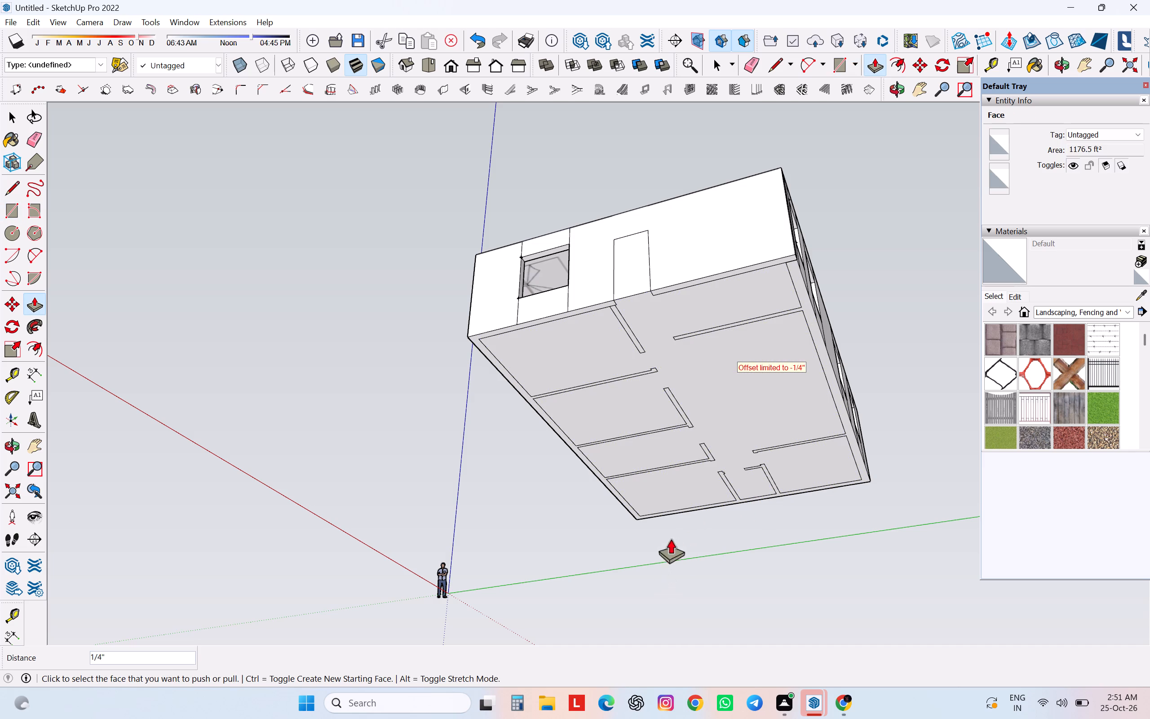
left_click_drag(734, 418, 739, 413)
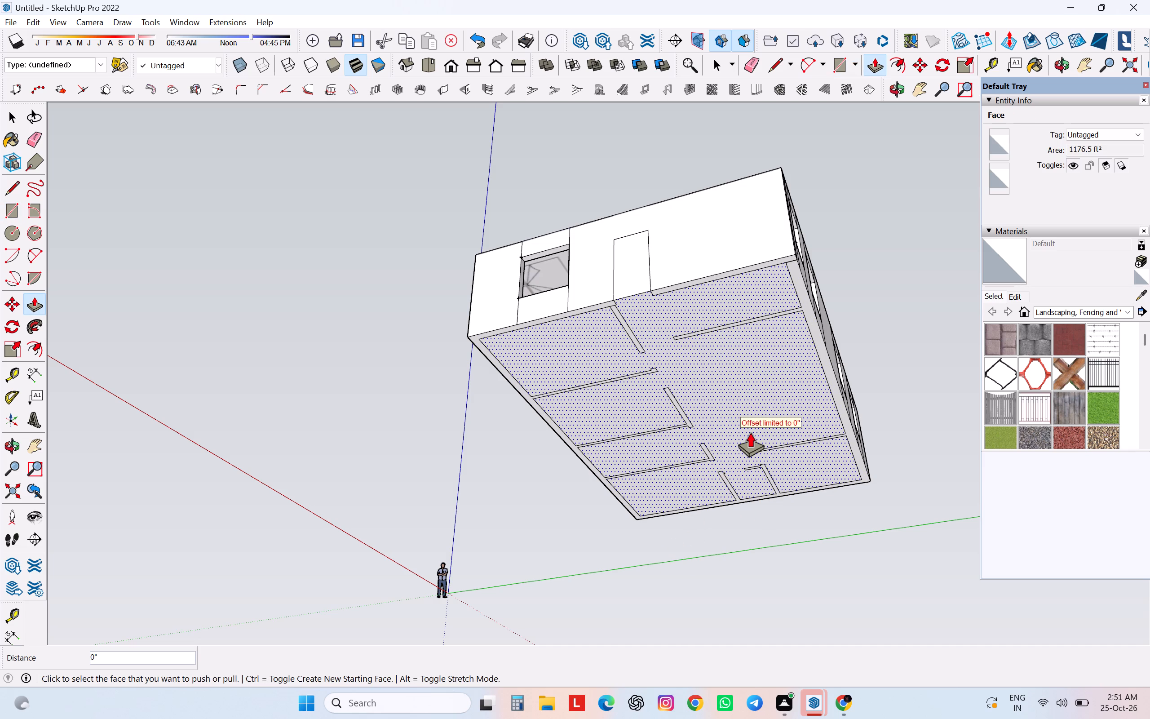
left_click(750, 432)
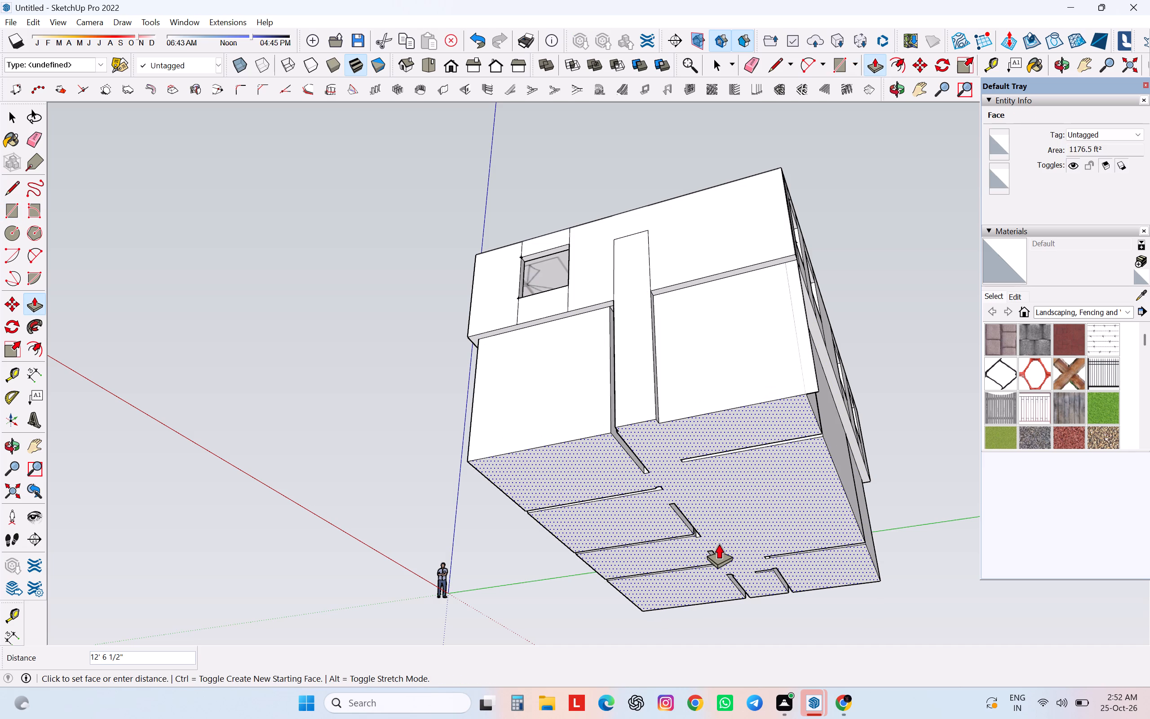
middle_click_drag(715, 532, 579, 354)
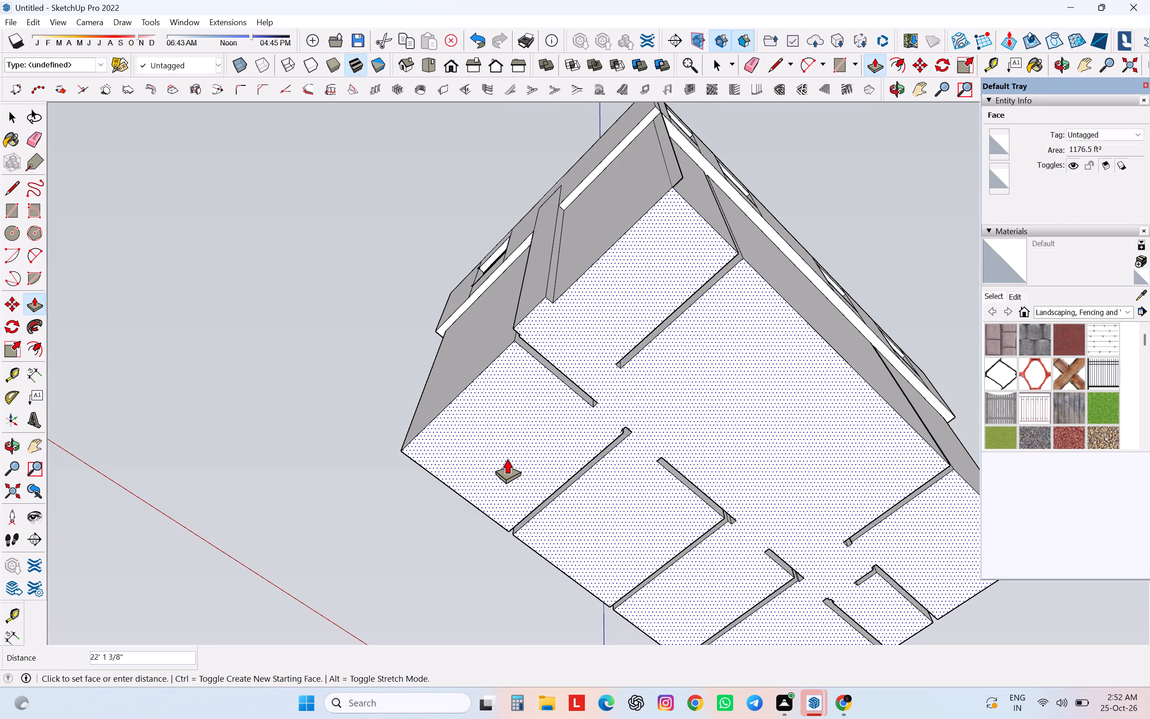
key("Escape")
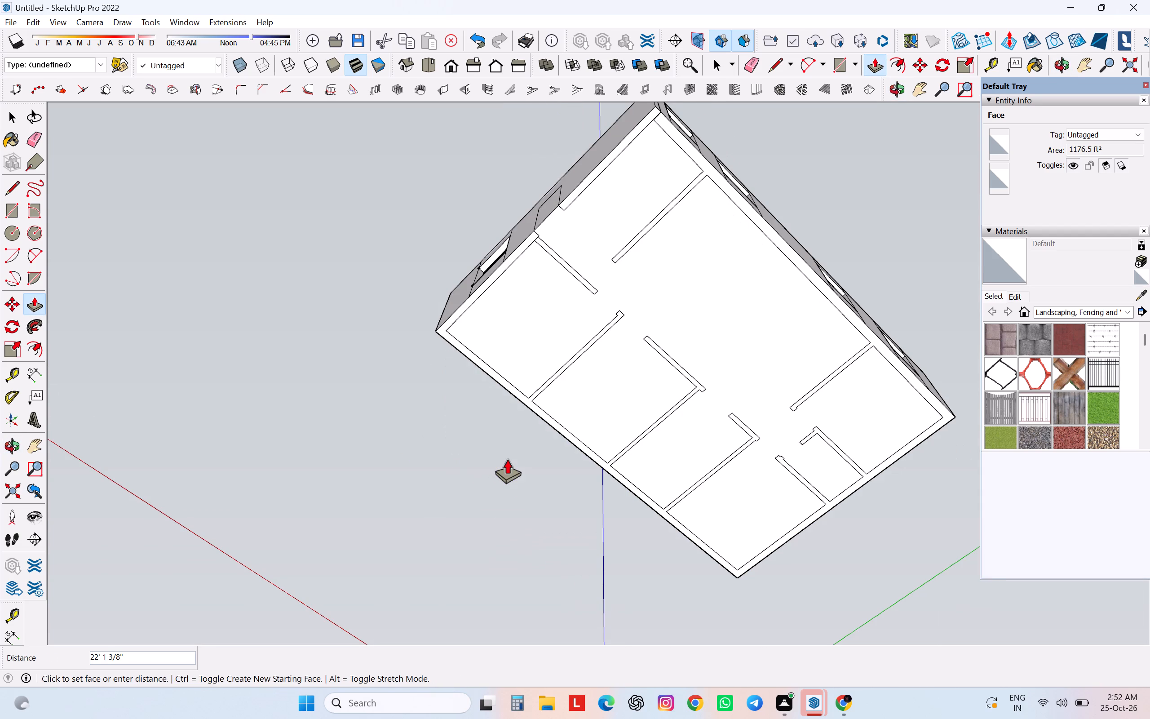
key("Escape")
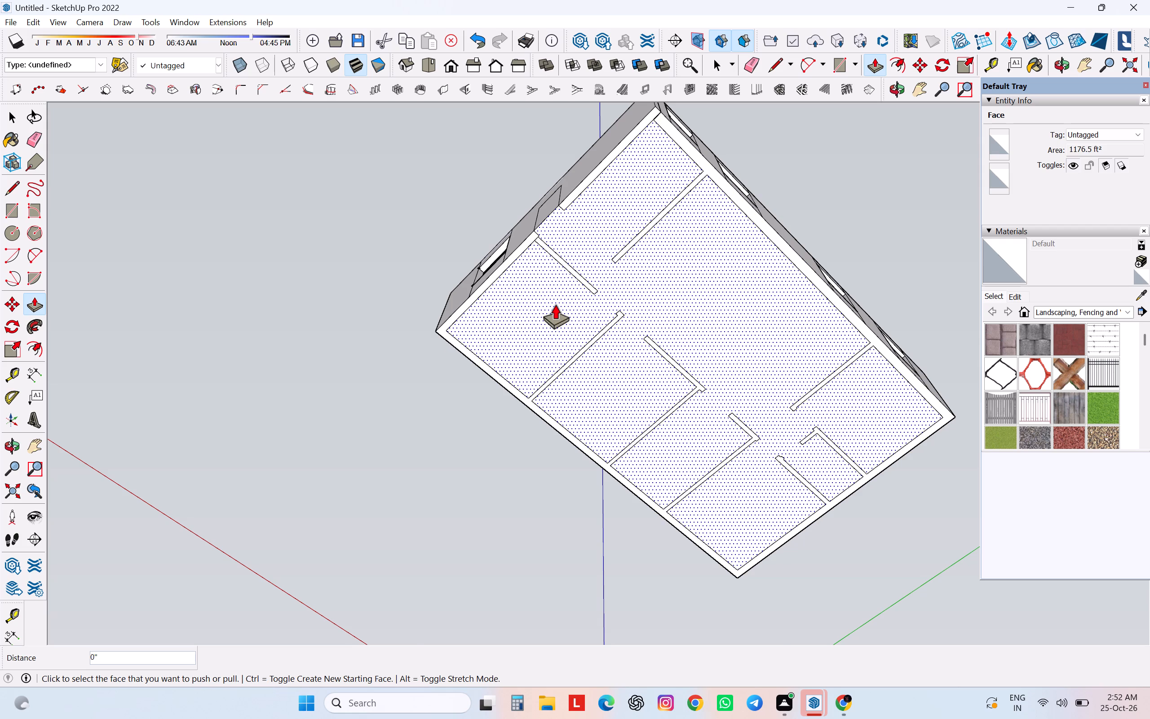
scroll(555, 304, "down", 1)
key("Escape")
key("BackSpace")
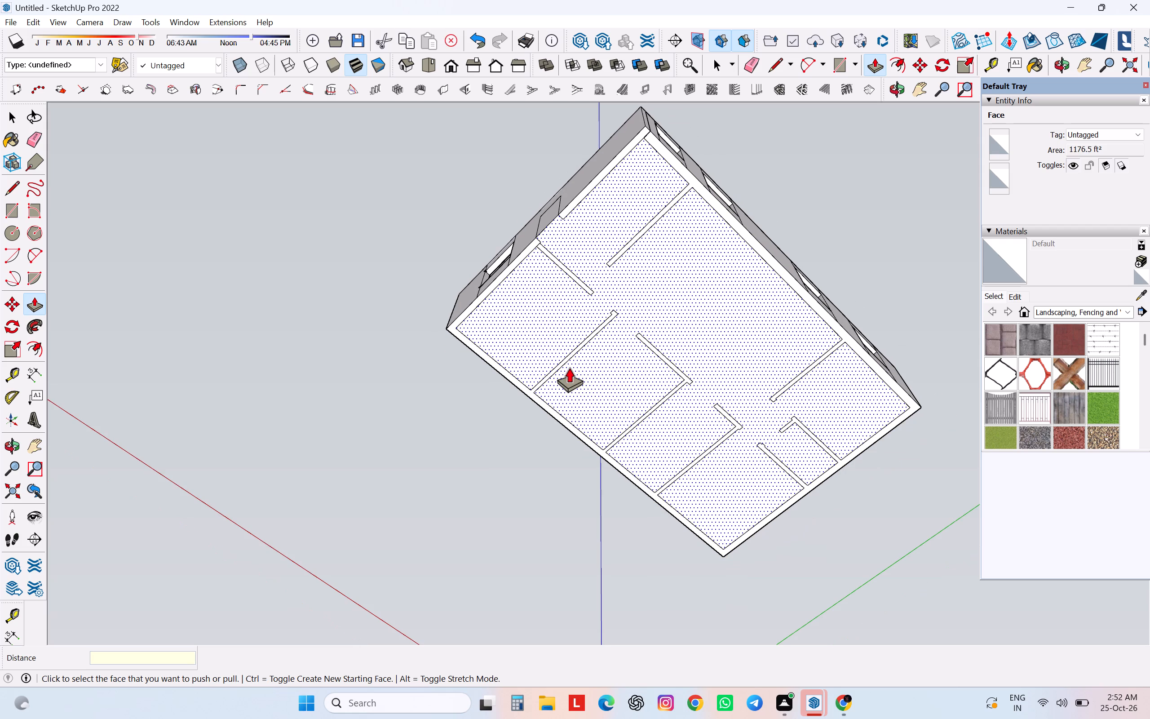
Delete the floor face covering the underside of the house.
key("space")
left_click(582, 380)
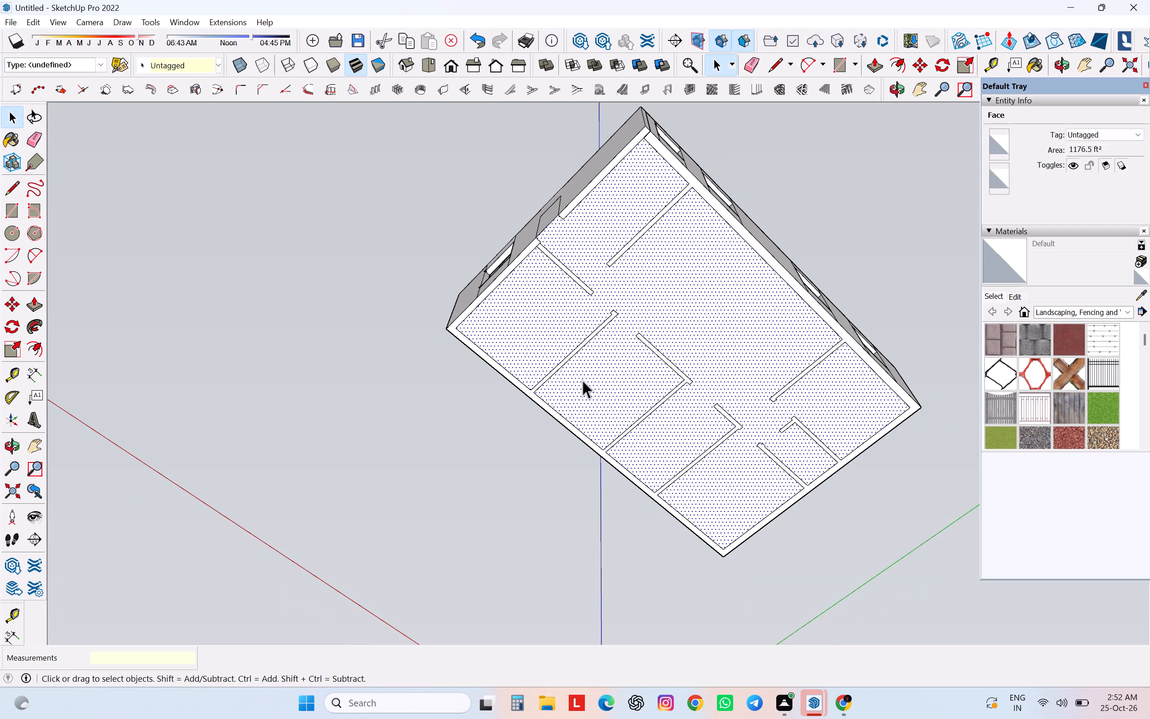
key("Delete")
Examine the seam at the outer wall corner beside the staircase, checking the adjoining wall-top face and vertical edge.
scroll(597, 350, "down", 3)
scroll(647, 193, "down", 1)
middle_click_drag(647, 193, 620, 325)
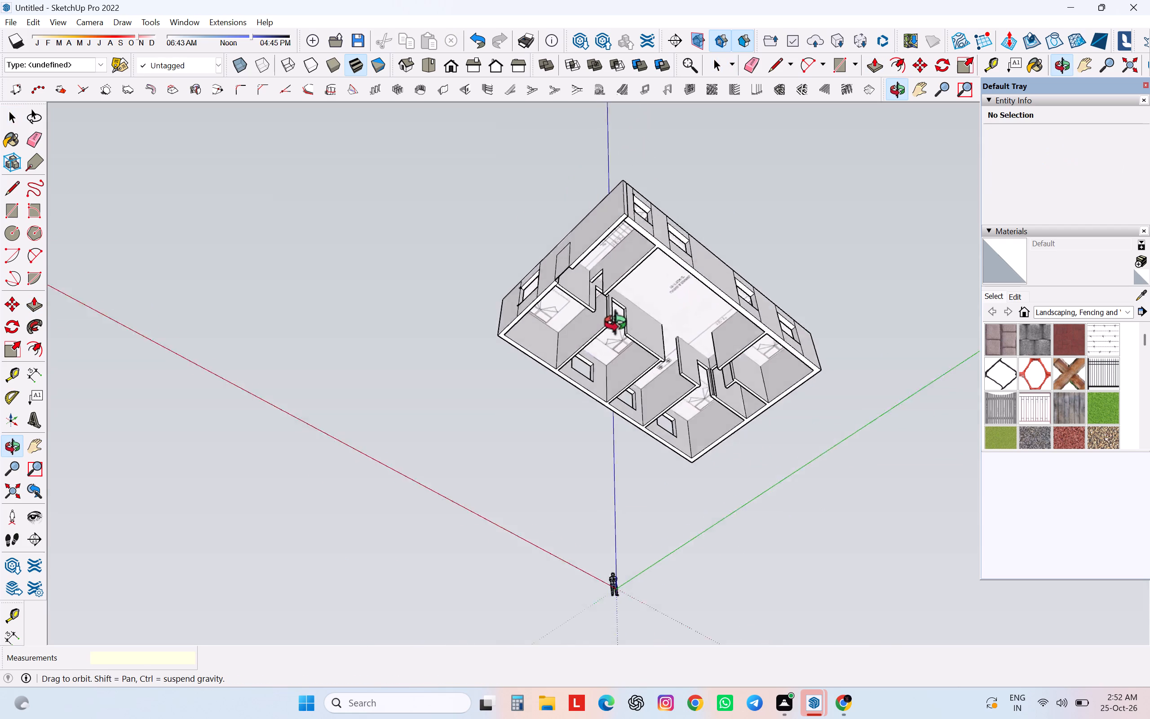
middle_click_drag(620, 325, 605, 415)
scroll(609, 394, "down", 4)
middle_click_drag(616, 260, 526, 663)
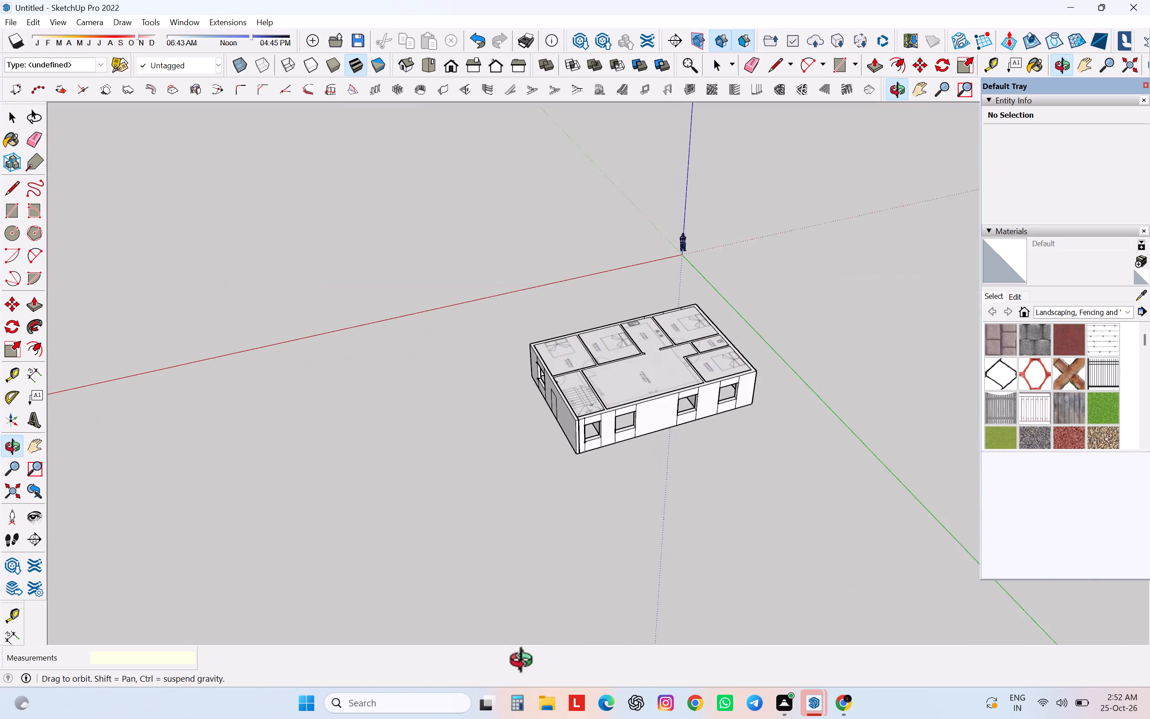
middle_click_drag(526, 663, 524, 660)
middle_click_drag(569, 412, 510, 554)
scroll(507, 558, "down", 1)
scroll(546, 502, "up", 6)
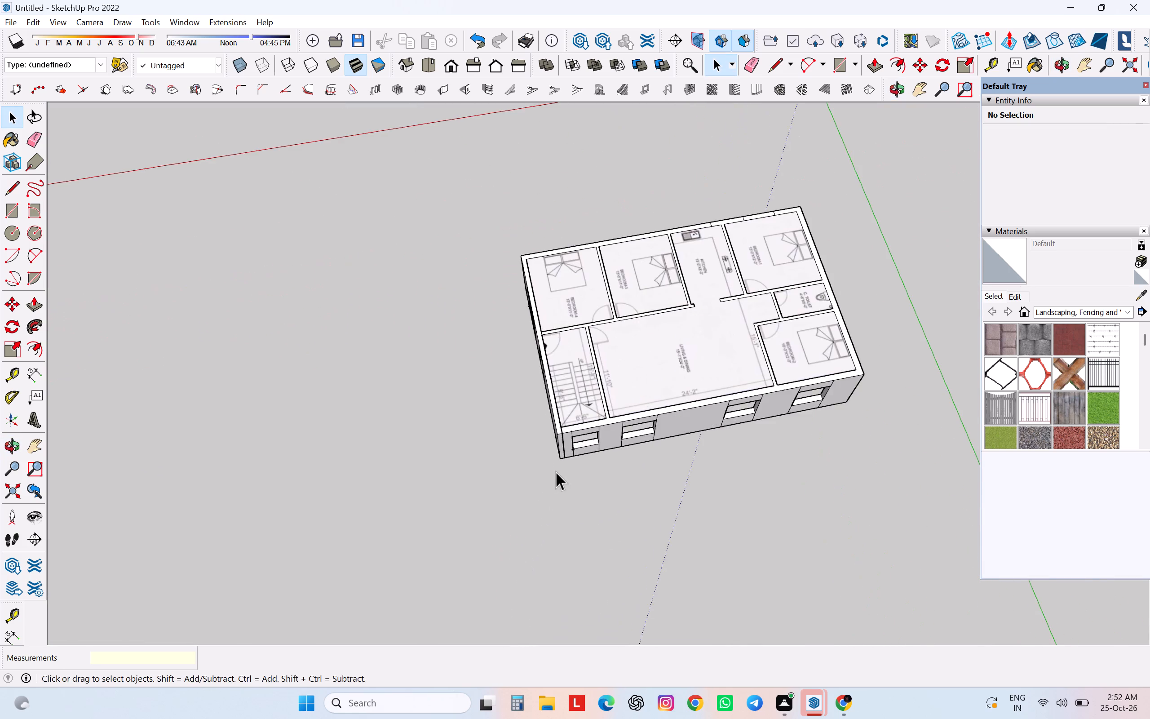
scroll(580, 432, "up", 13)
scroll(556, 441, "up", 8)
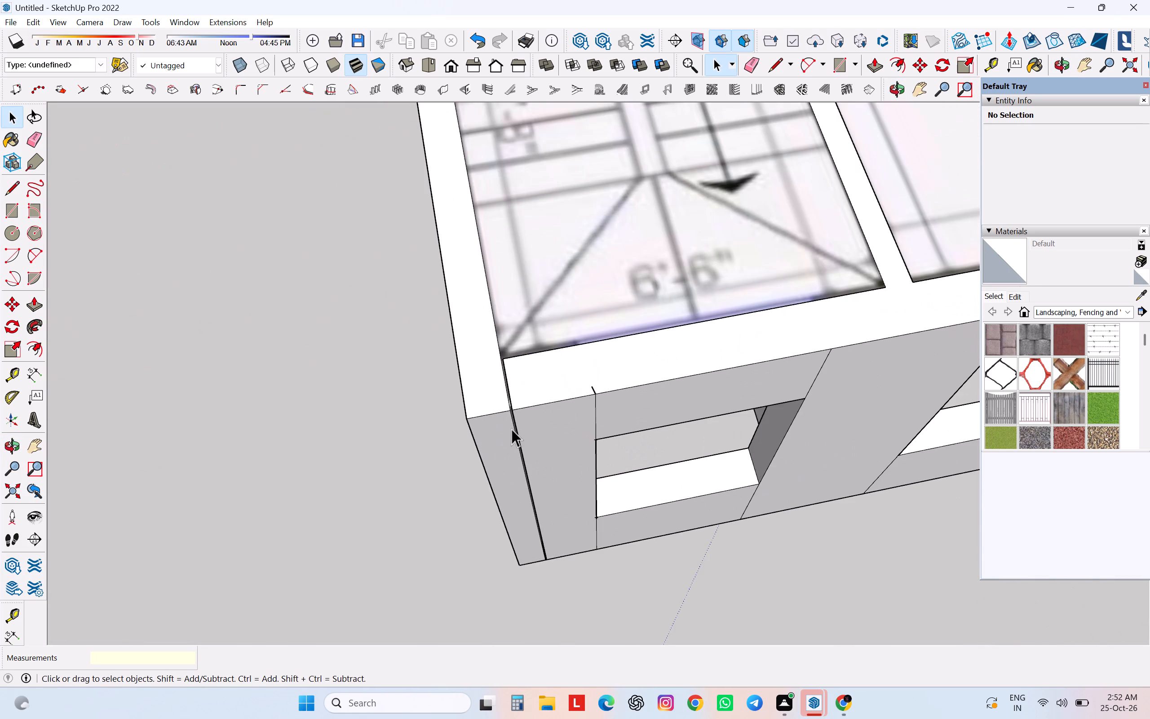
scroll(510, 426, "up", 6)
middle_click_drag(510, 422, 362, 370)
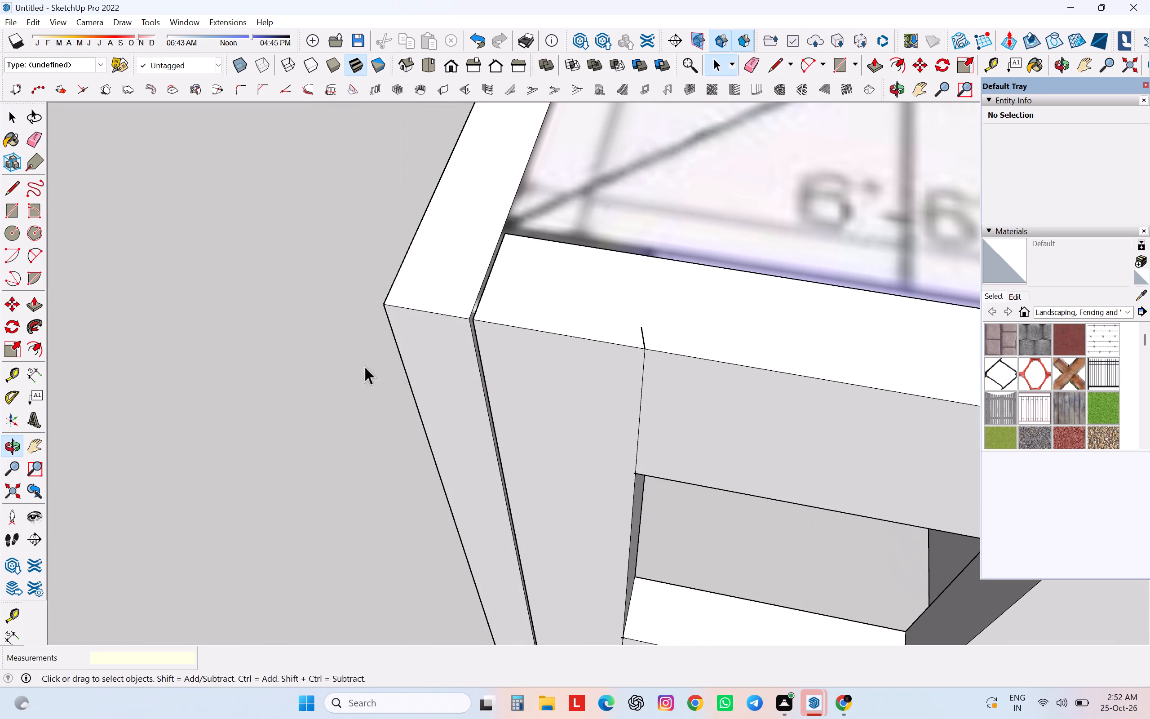
left_click(487, 303)
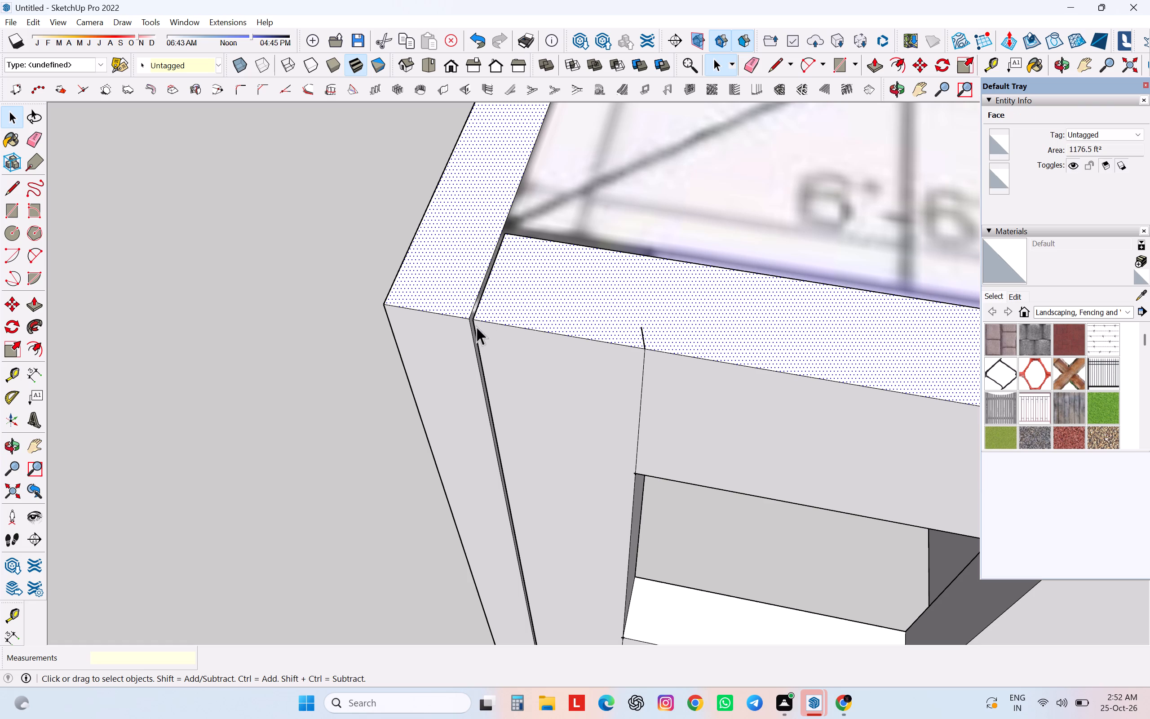
left_click(474, 325)
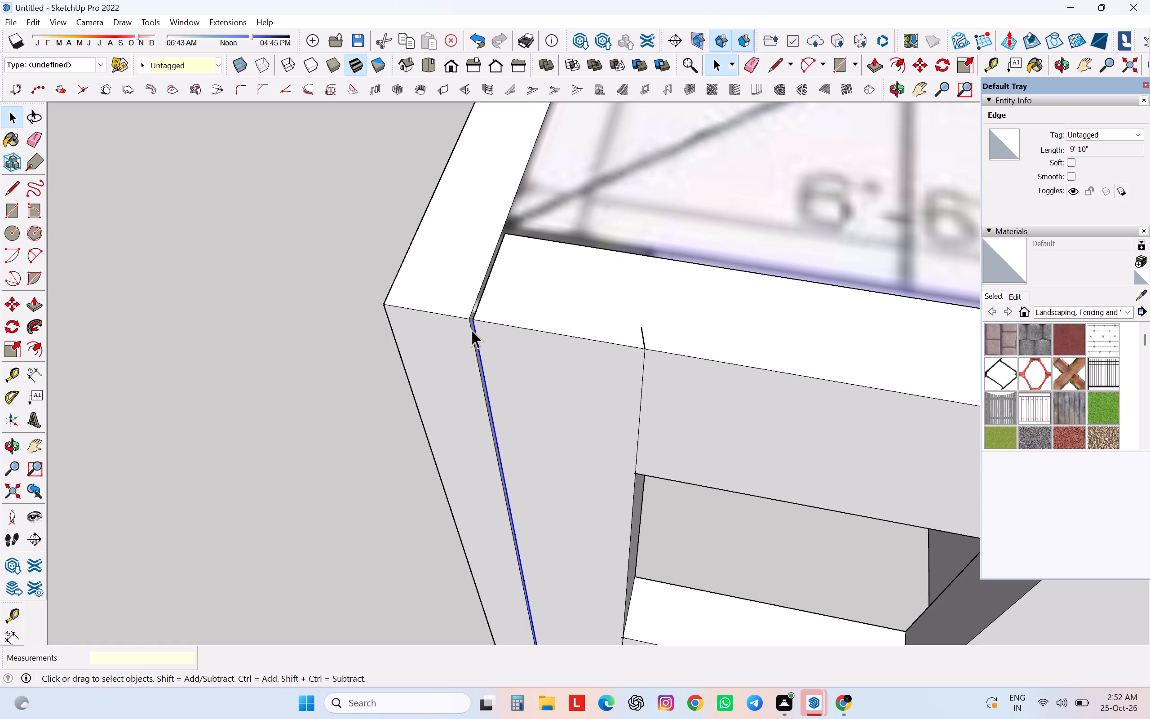
left_click(471, 330)
left_click(474, 333)
left_click(526, 306)
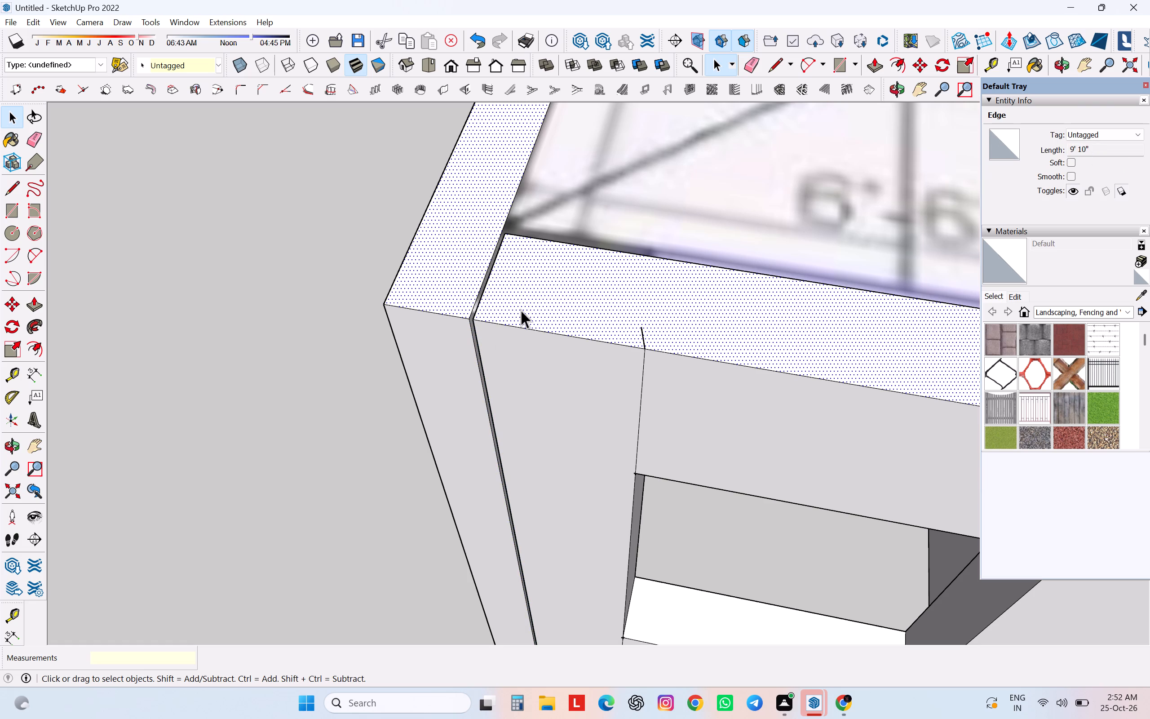
middle_click_drag(491, 378, 371, 135)
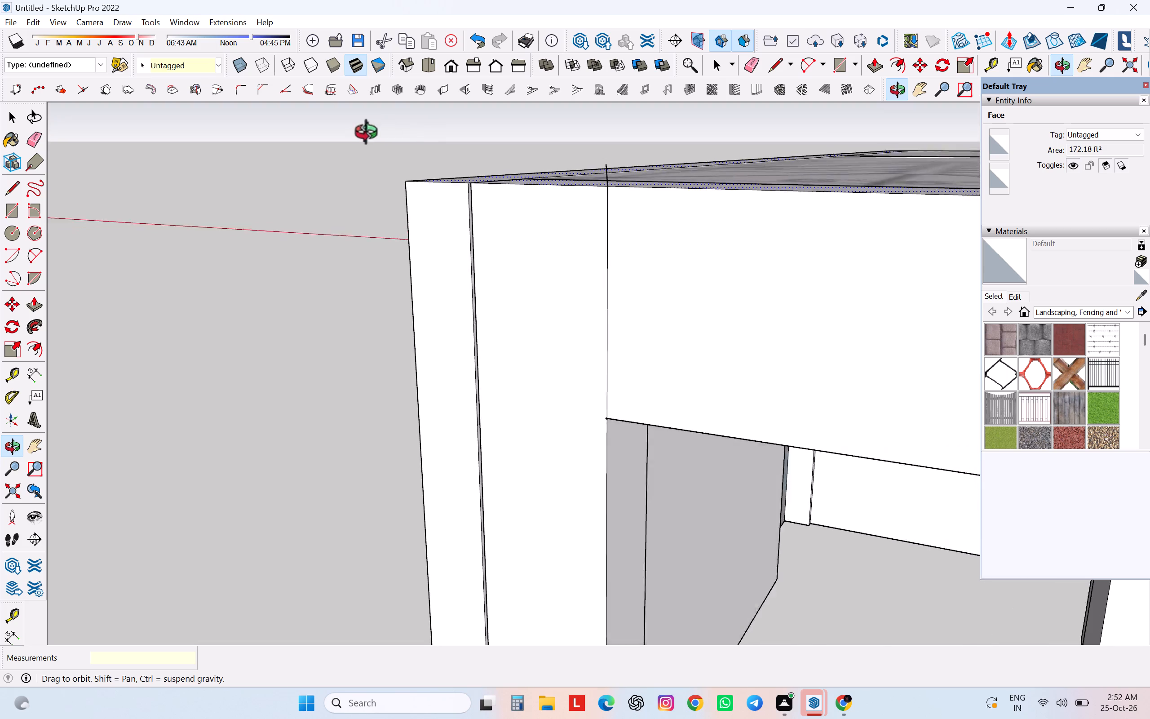
middle_click_drag(371, 135, 158, 331)
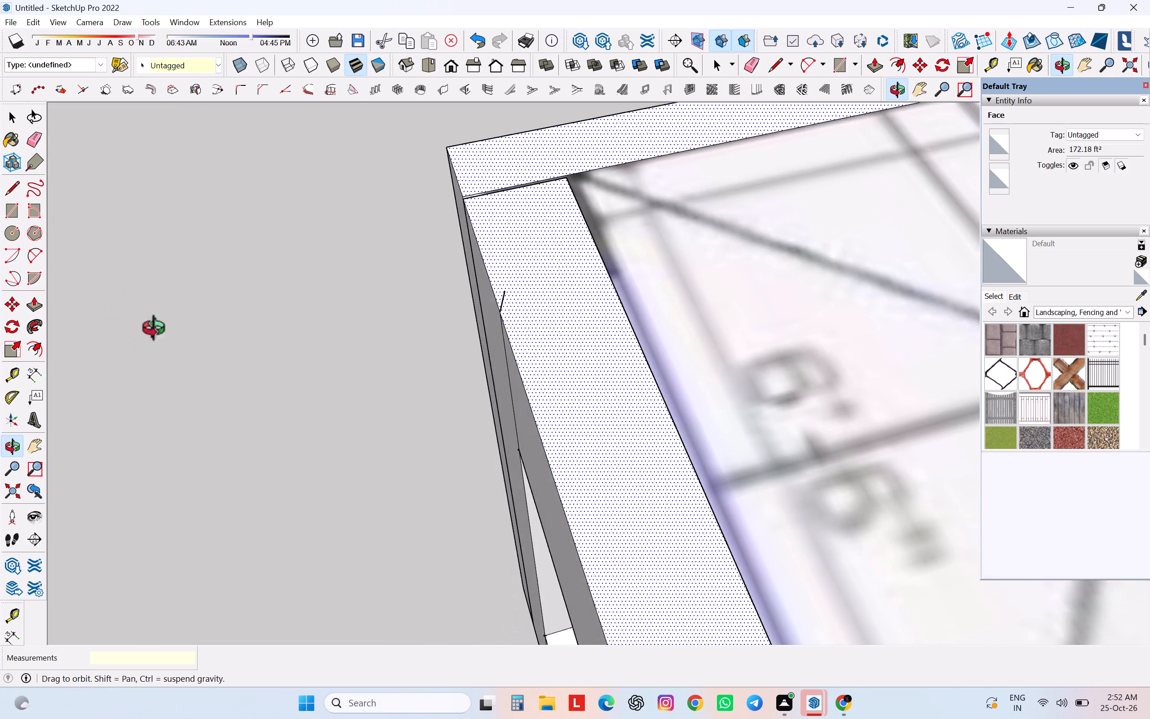
middle_click_drag(158, 331, 271, 222)
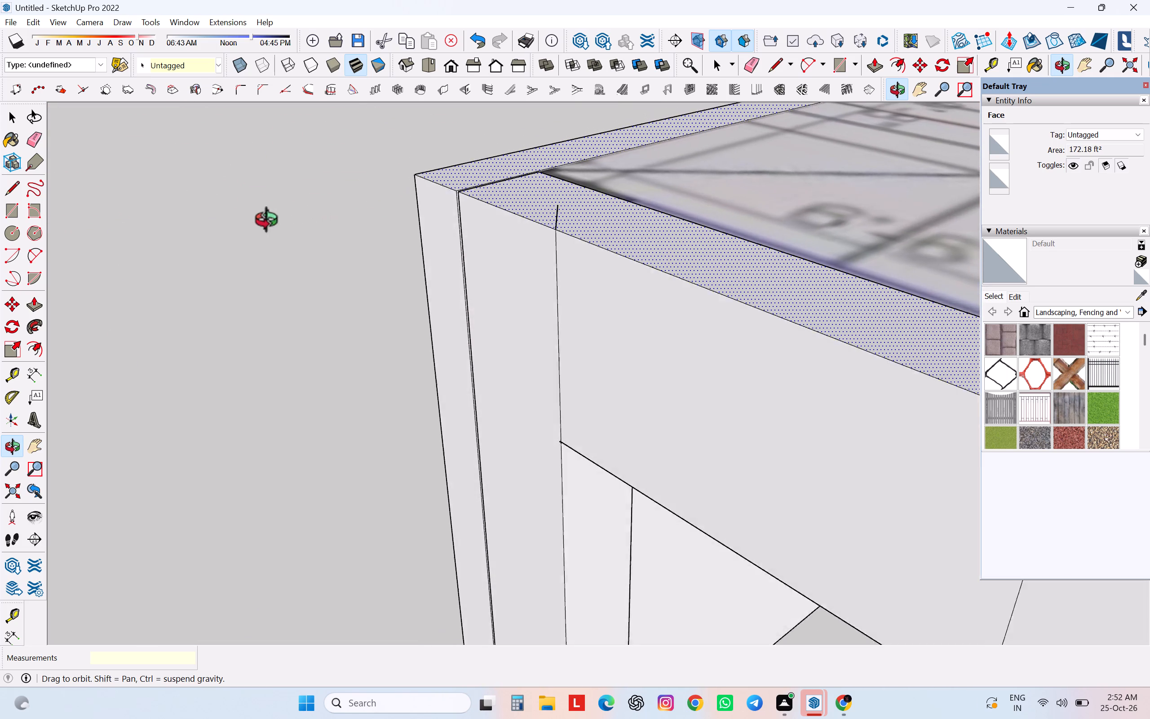
middle_click_drag(271, 222, 212, 232)
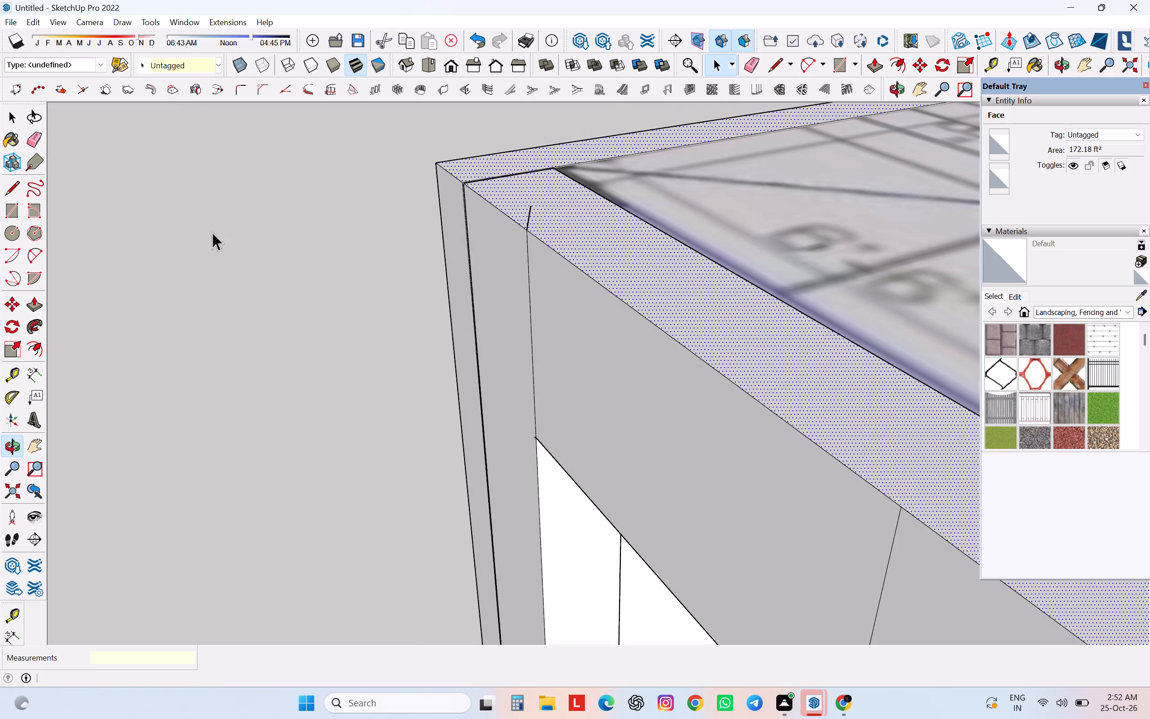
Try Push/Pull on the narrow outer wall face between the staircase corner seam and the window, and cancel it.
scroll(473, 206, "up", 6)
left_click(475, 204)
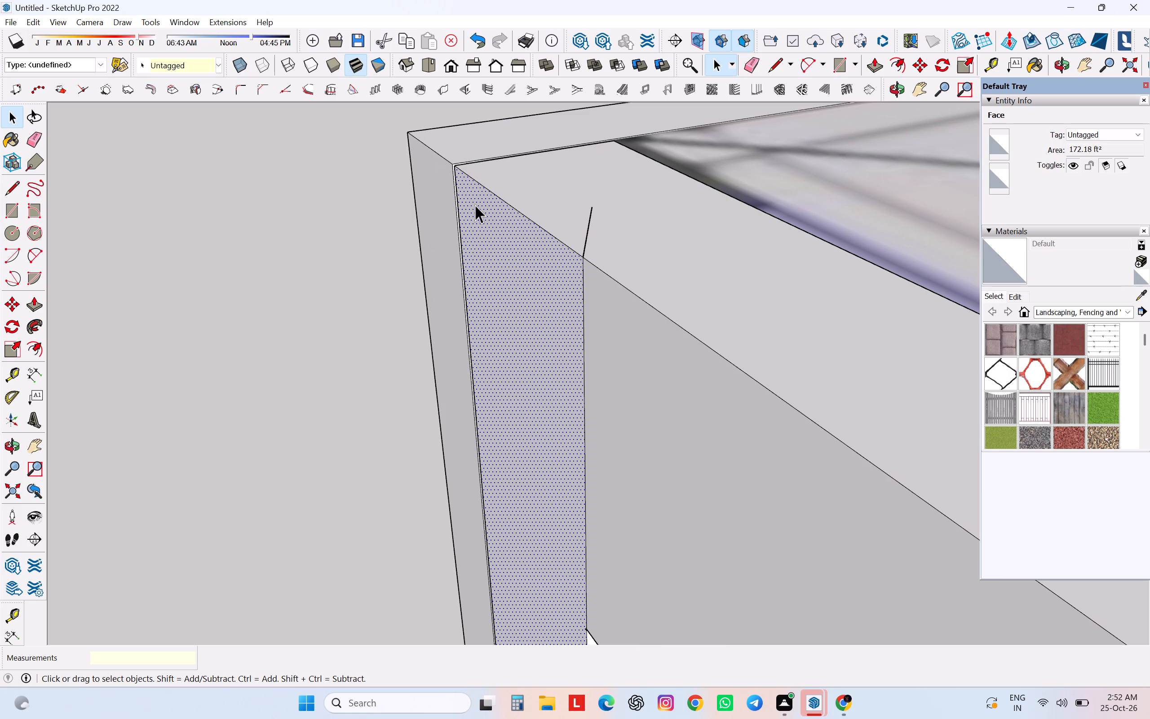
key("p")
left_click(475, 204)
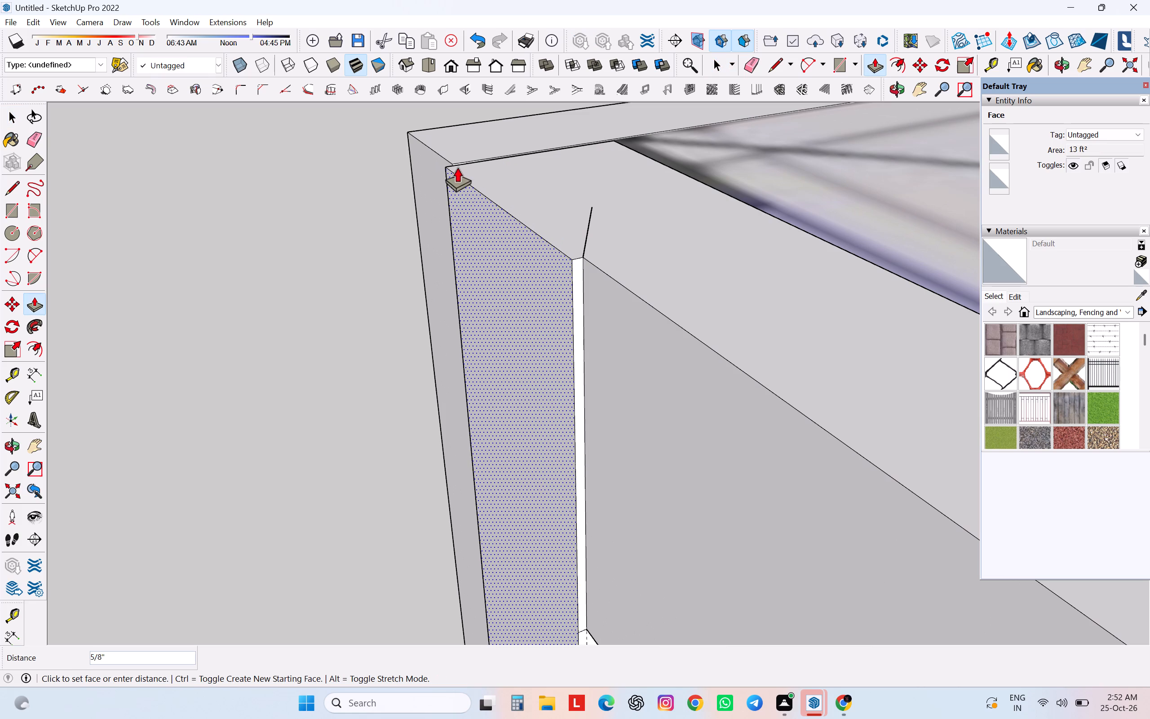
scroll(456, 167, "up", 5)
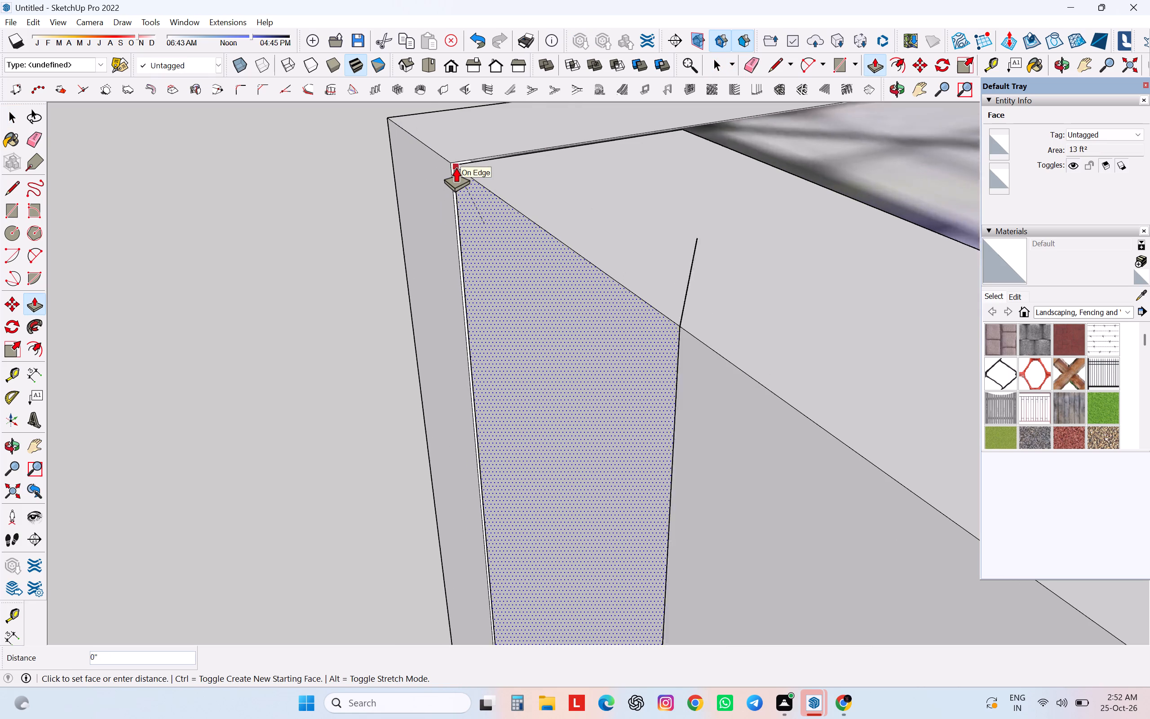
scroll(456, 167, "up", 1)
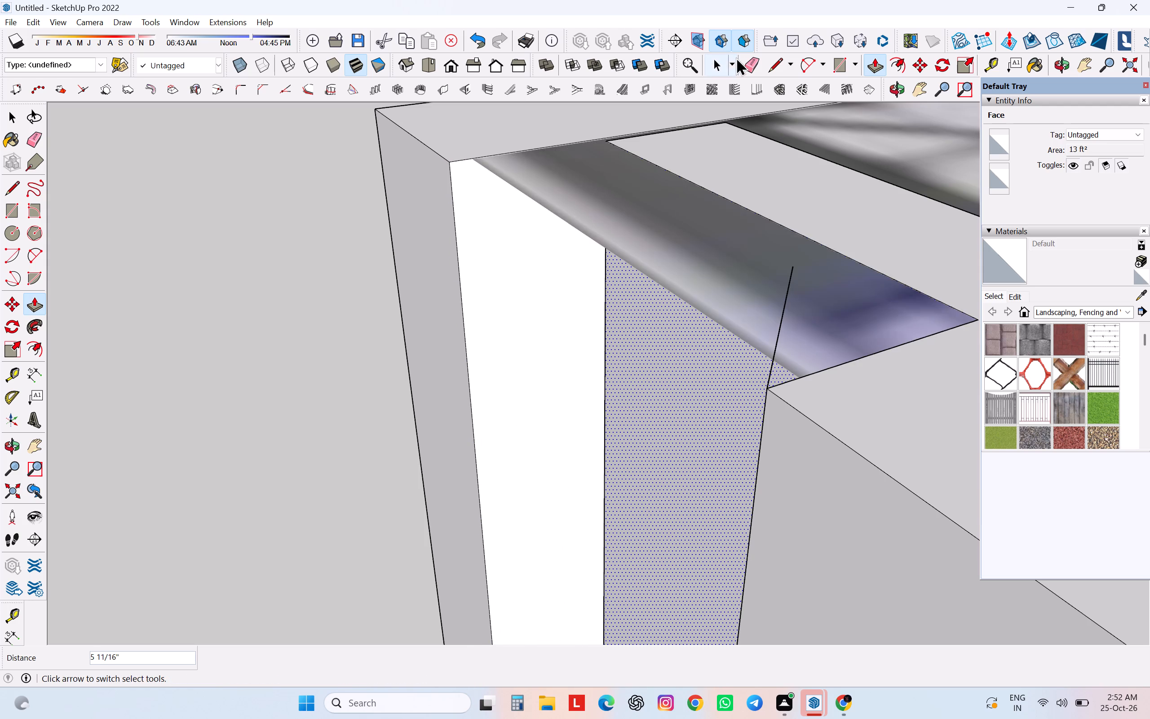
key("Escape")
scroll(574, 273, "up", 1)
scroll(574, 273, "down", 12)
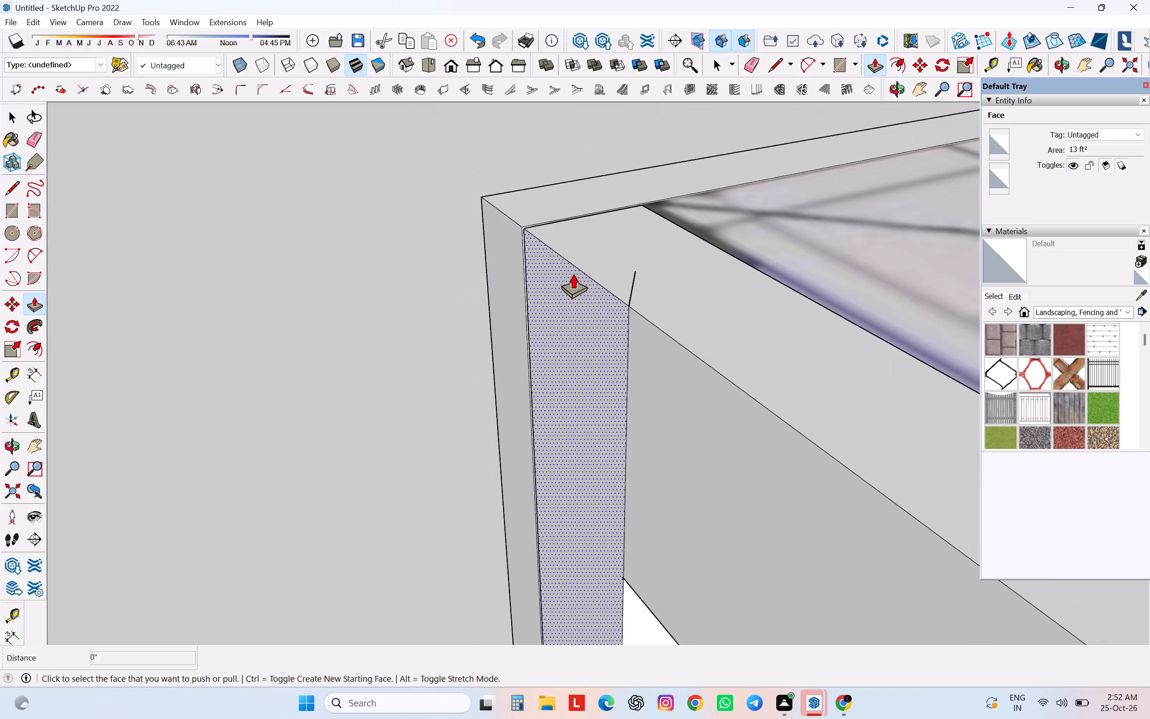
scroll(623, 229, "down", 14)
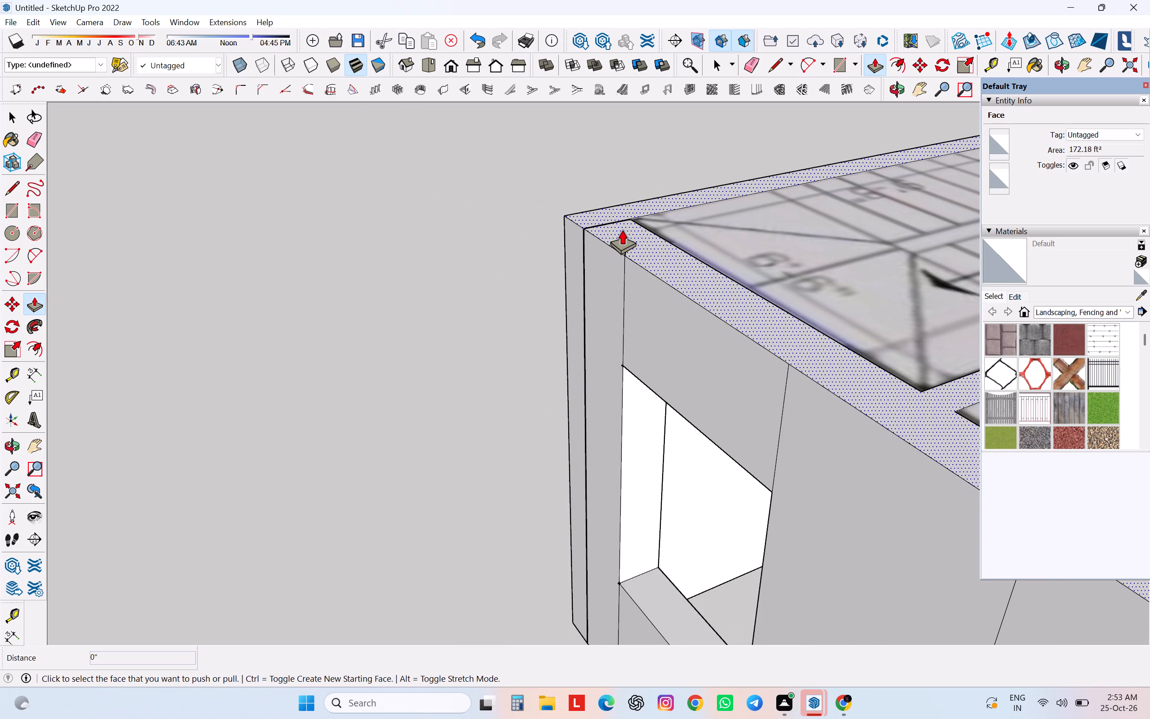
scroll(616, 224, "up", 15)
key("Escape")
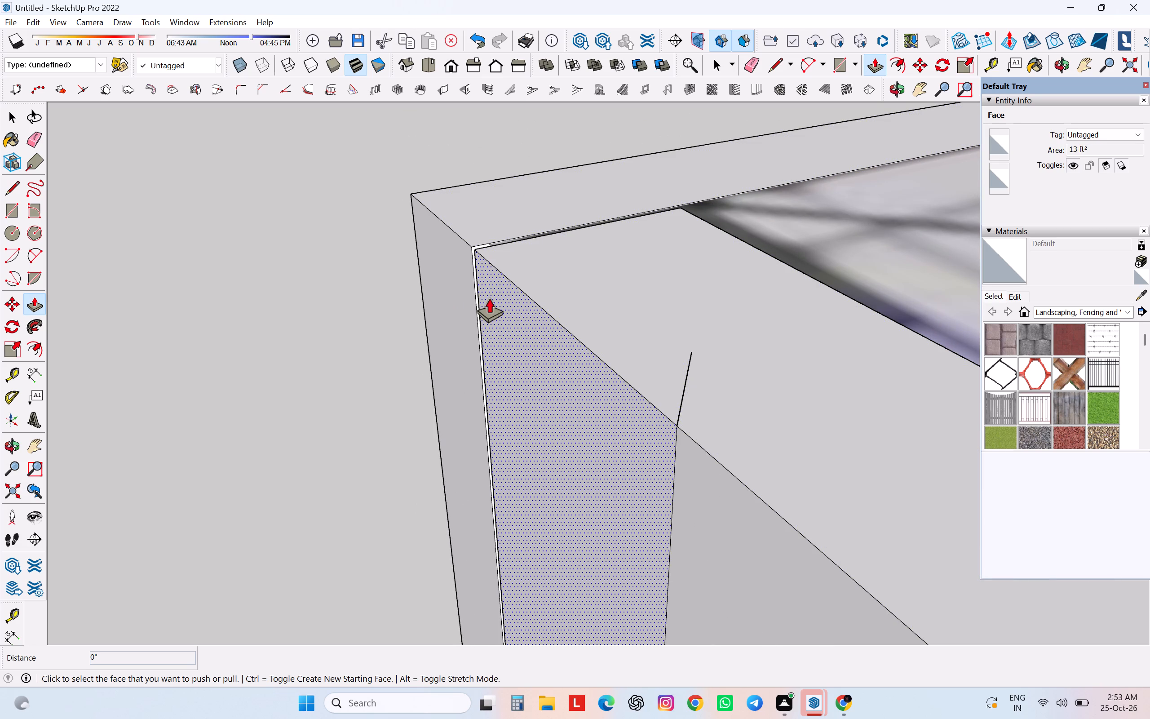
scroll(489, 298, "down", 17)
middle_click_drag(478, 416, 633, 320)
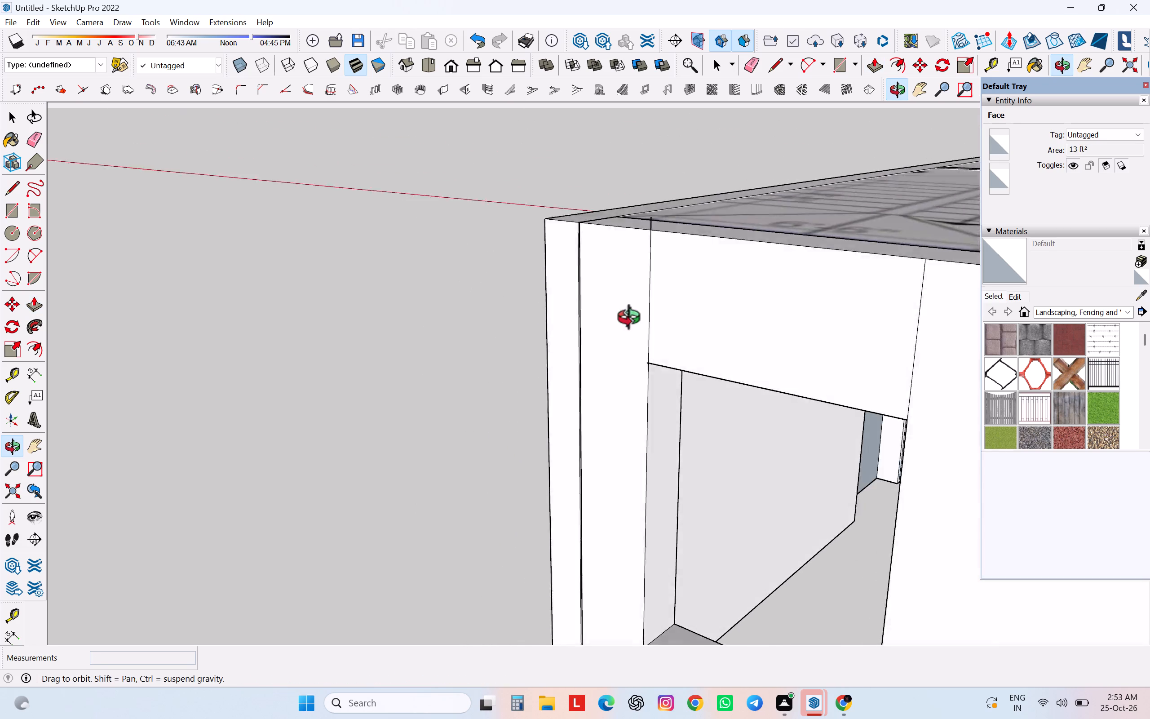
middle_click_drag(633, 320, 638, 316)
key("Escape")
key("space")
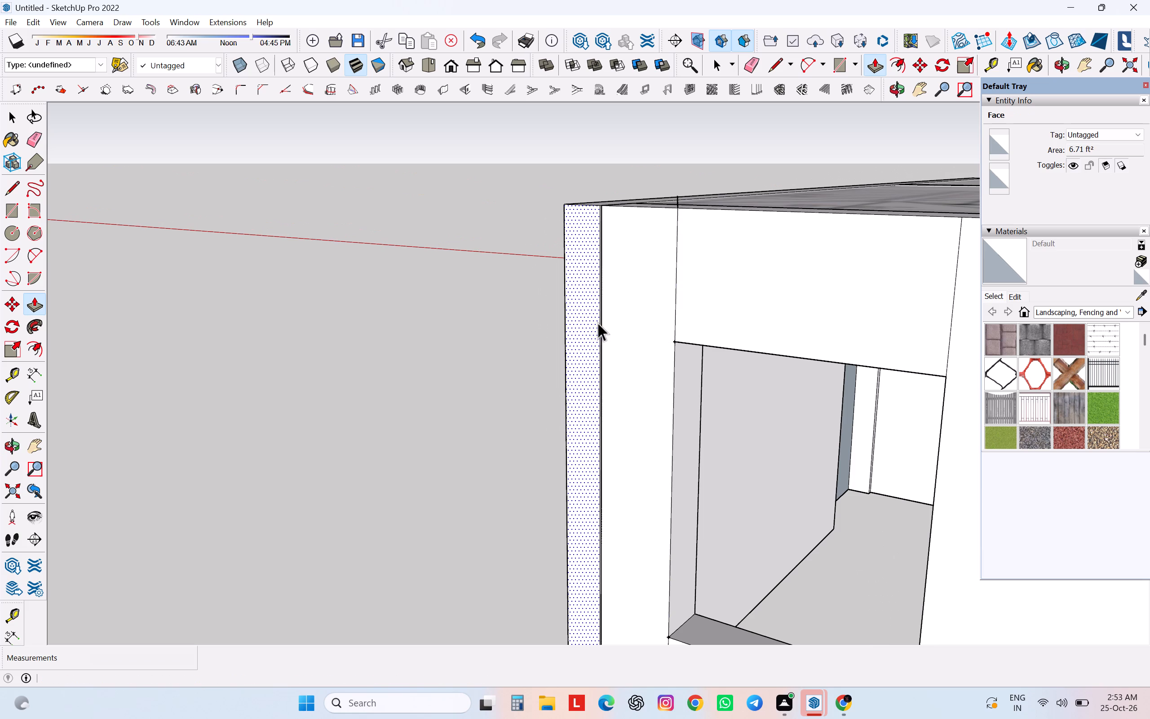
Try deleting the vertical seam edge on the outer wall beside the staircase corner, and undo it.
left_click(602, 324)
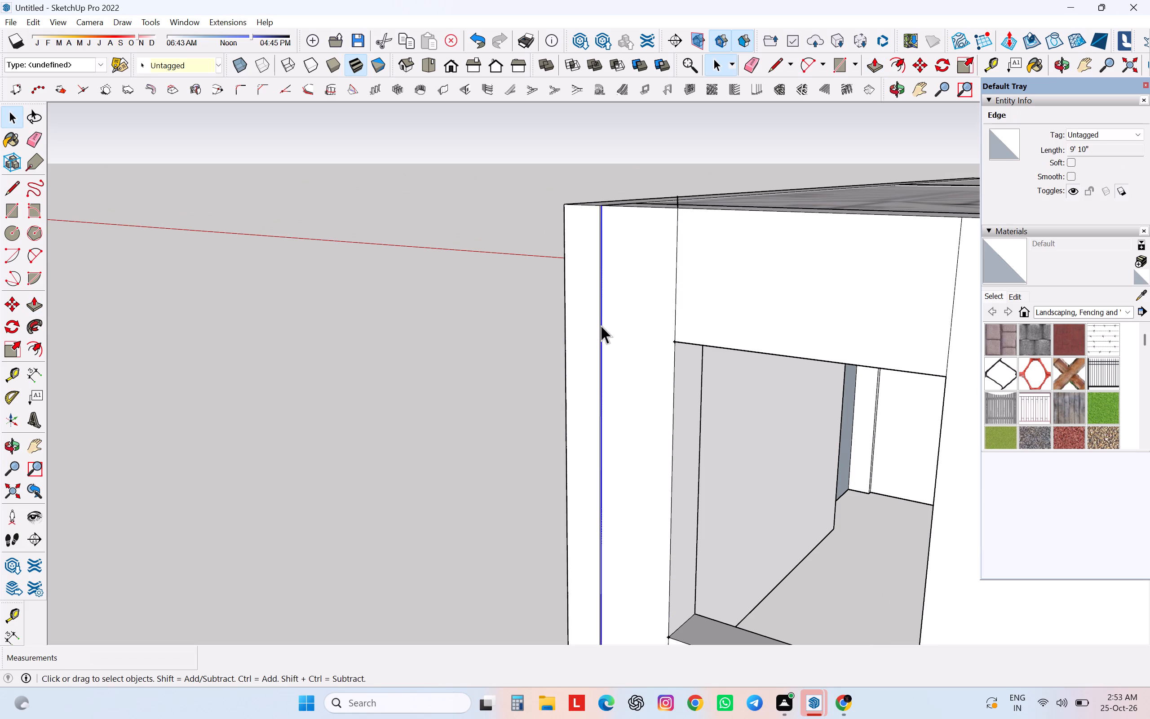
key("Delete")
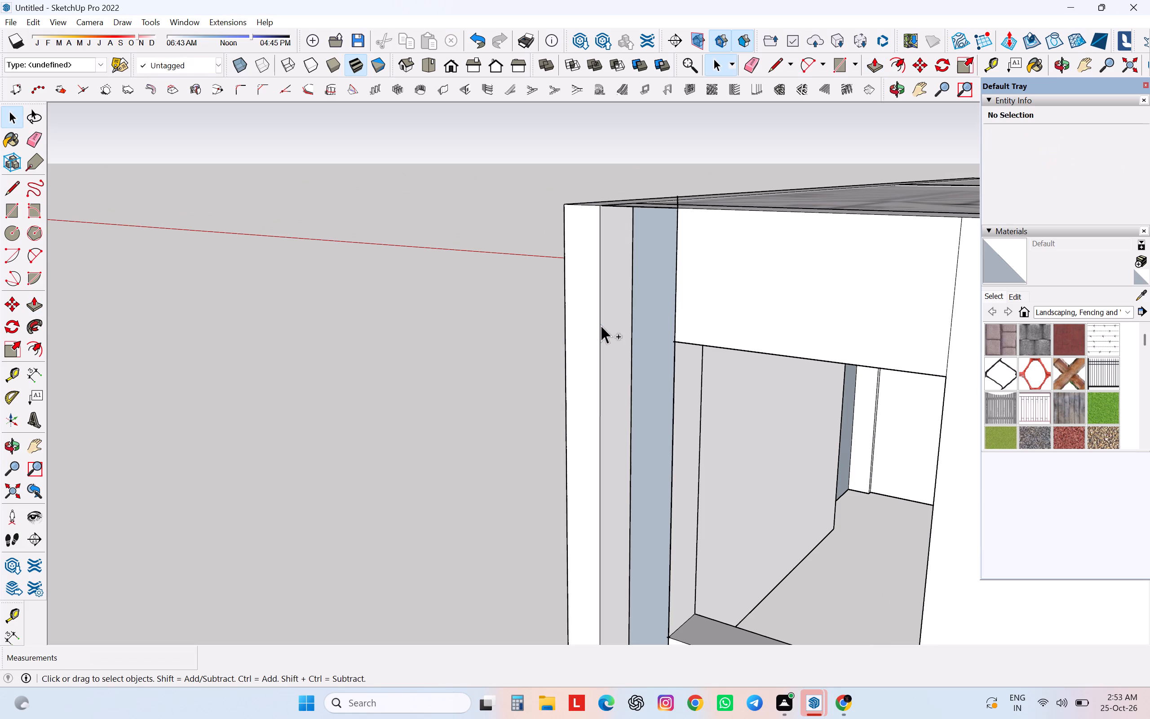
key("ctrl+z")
Move the short wall-top edge beside the staircase's outer corner so its end meets the adjoining wall-top corner across the narrow gap.
middle_click_drag(615, 354, 480, 469)
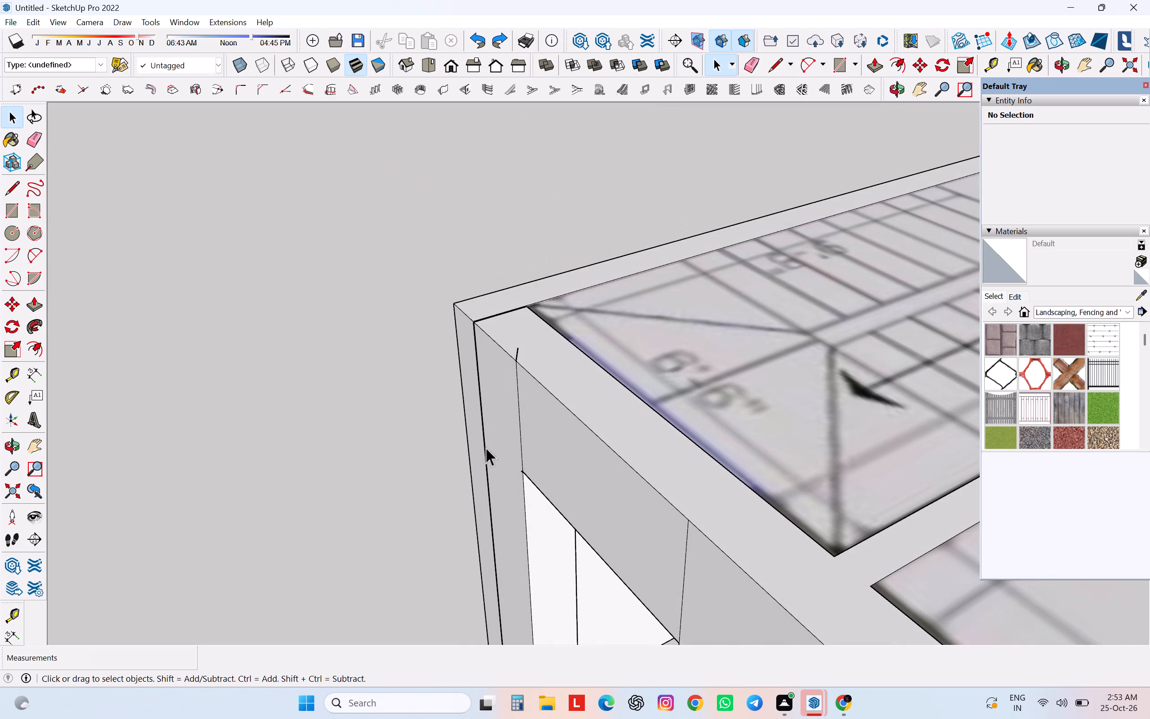
scroll(478, 332, "up", 7)
scroll(478, 321, "up", 20)
scroll(478, 321, "up", 2)
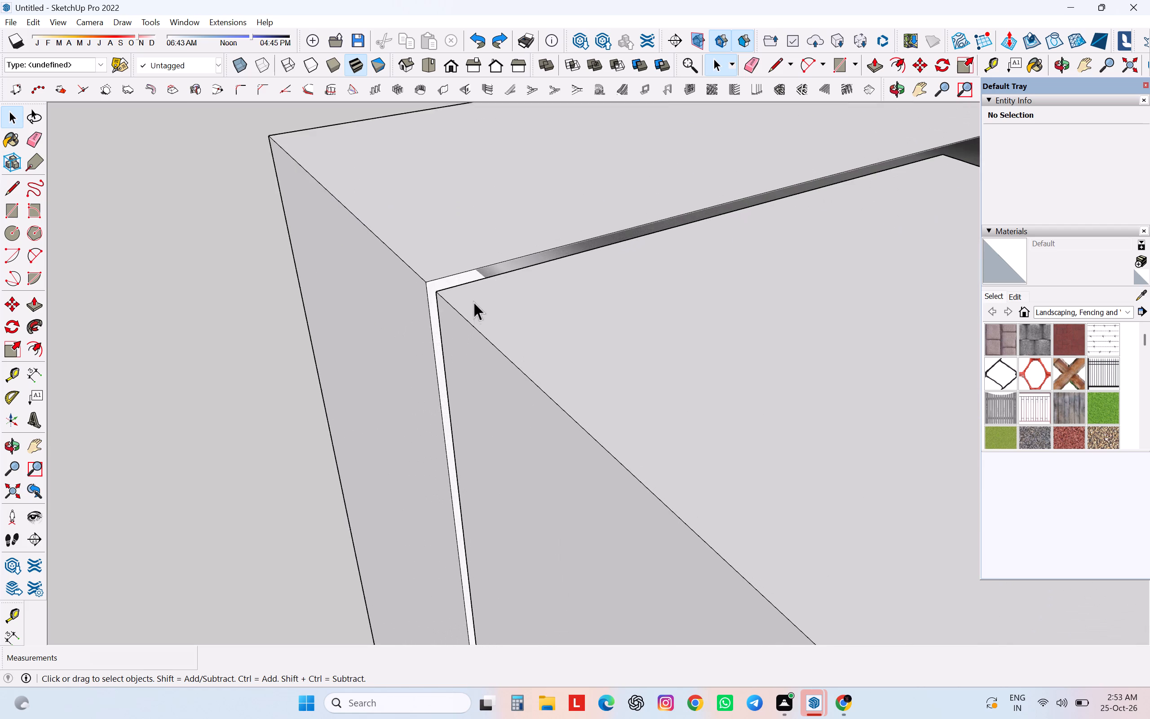
scroll(473, 302, "up", 6)
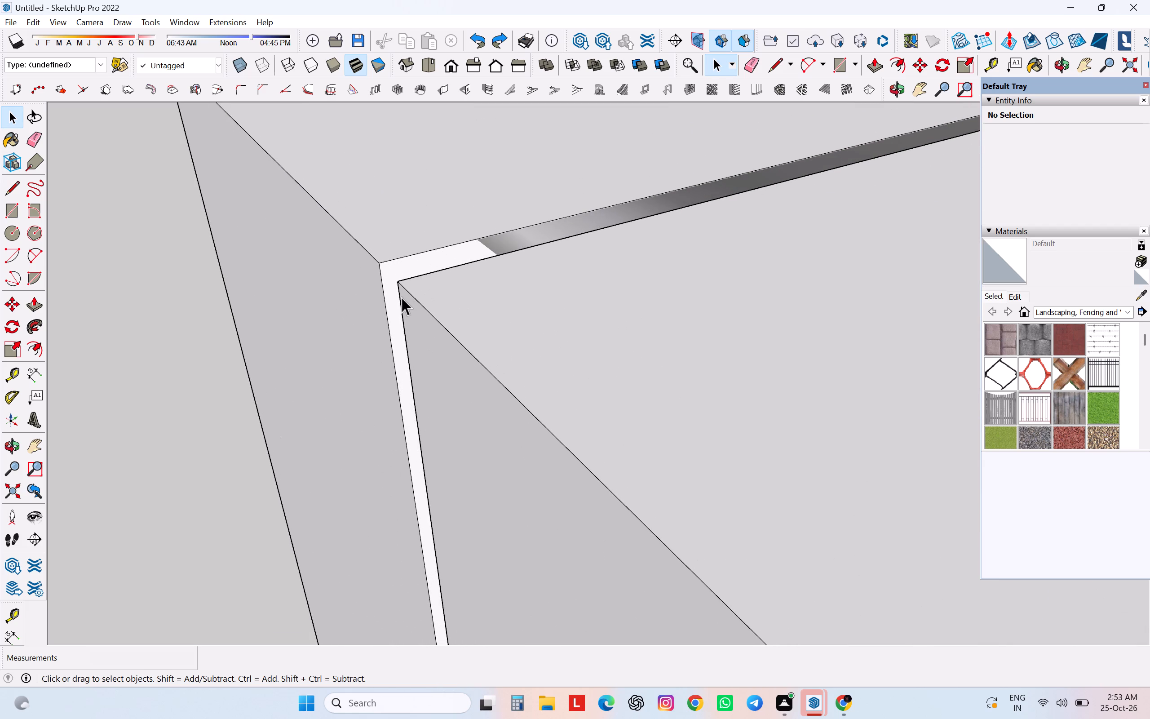
left_click(398, 284)
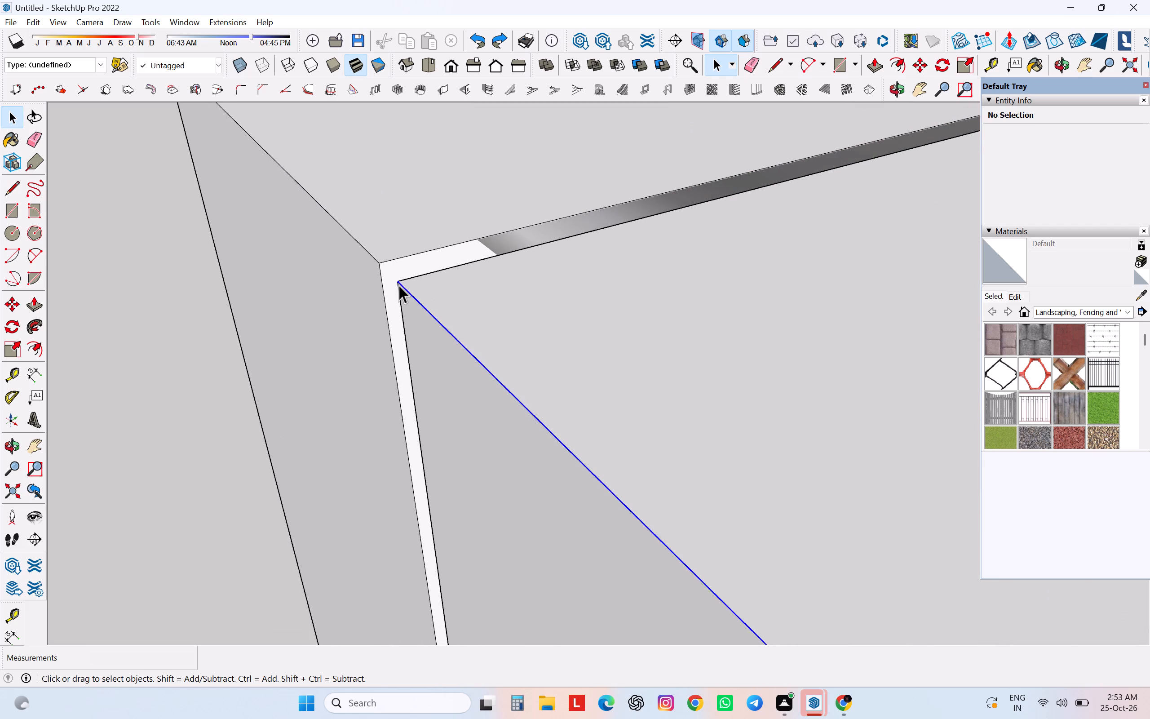
key("m")
left_click(398, 279)
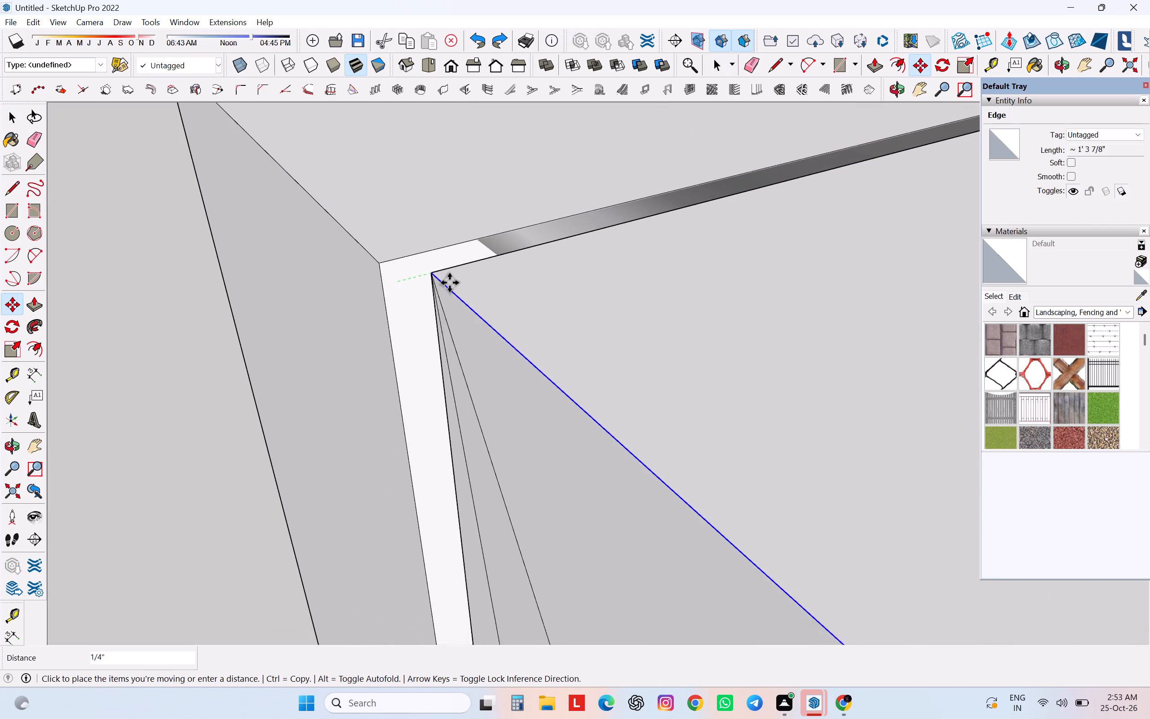
left_click(381, 265)
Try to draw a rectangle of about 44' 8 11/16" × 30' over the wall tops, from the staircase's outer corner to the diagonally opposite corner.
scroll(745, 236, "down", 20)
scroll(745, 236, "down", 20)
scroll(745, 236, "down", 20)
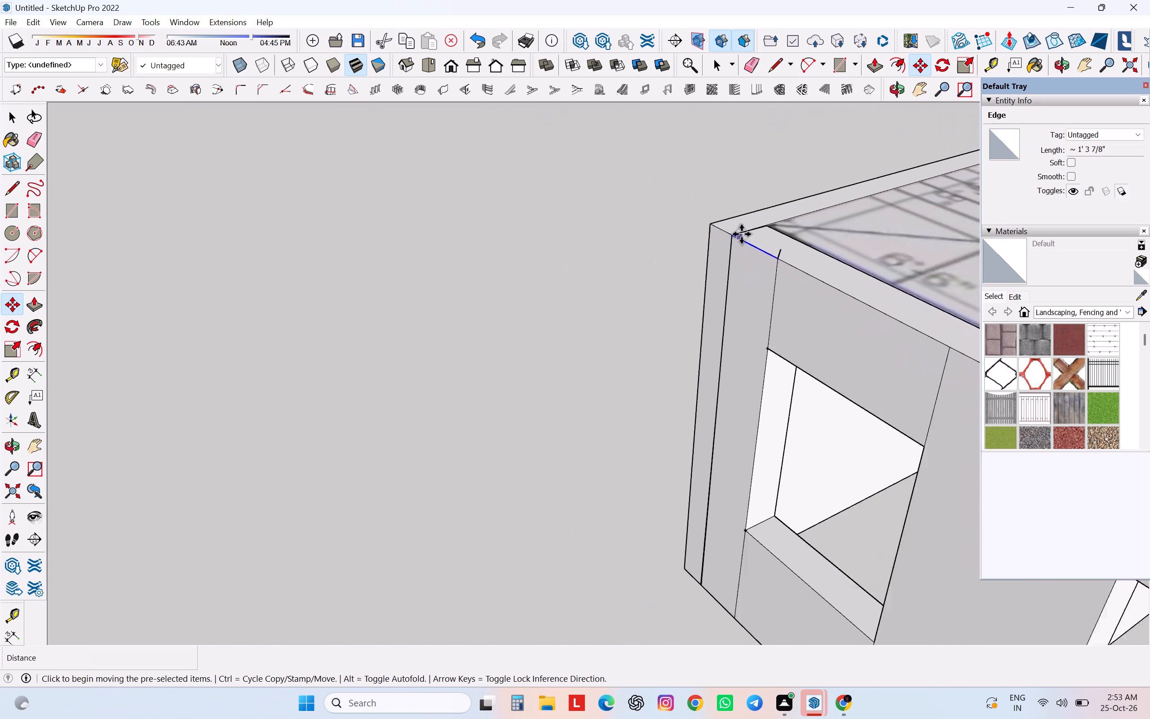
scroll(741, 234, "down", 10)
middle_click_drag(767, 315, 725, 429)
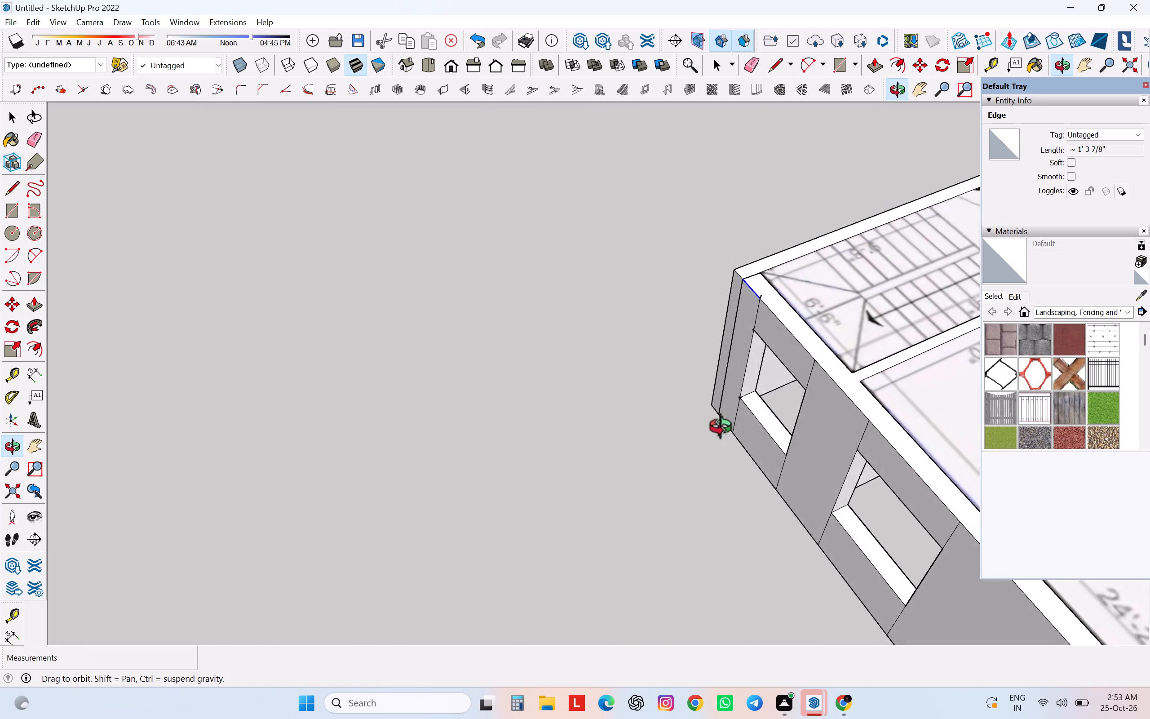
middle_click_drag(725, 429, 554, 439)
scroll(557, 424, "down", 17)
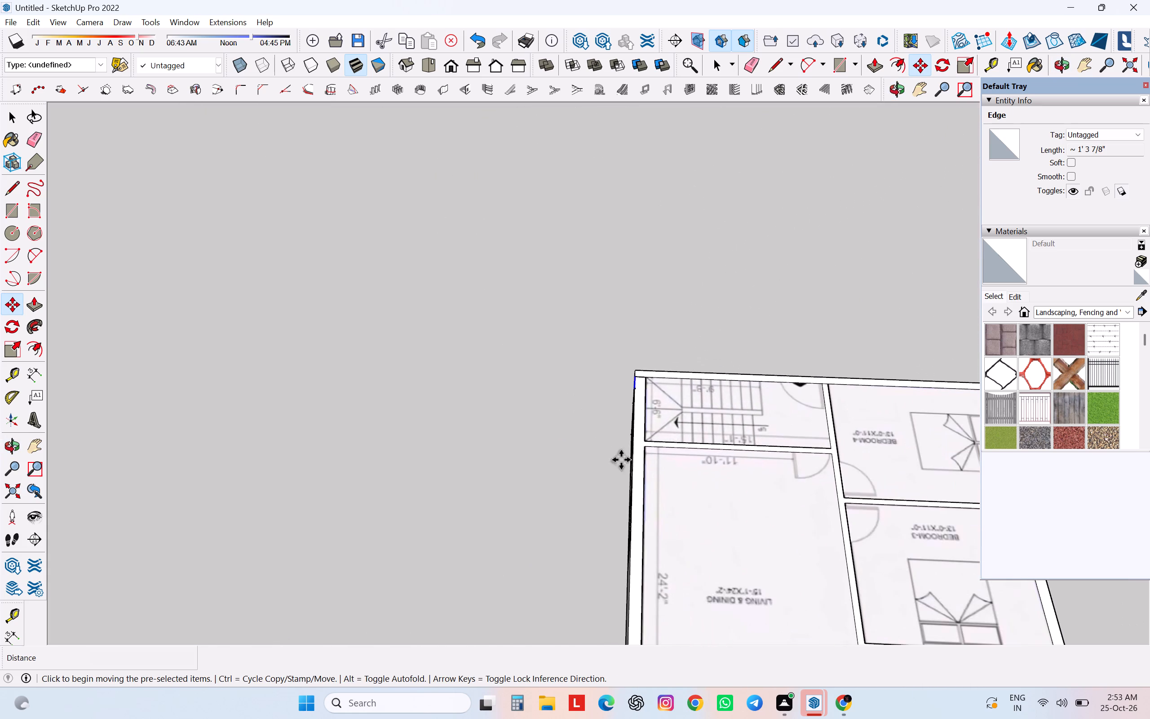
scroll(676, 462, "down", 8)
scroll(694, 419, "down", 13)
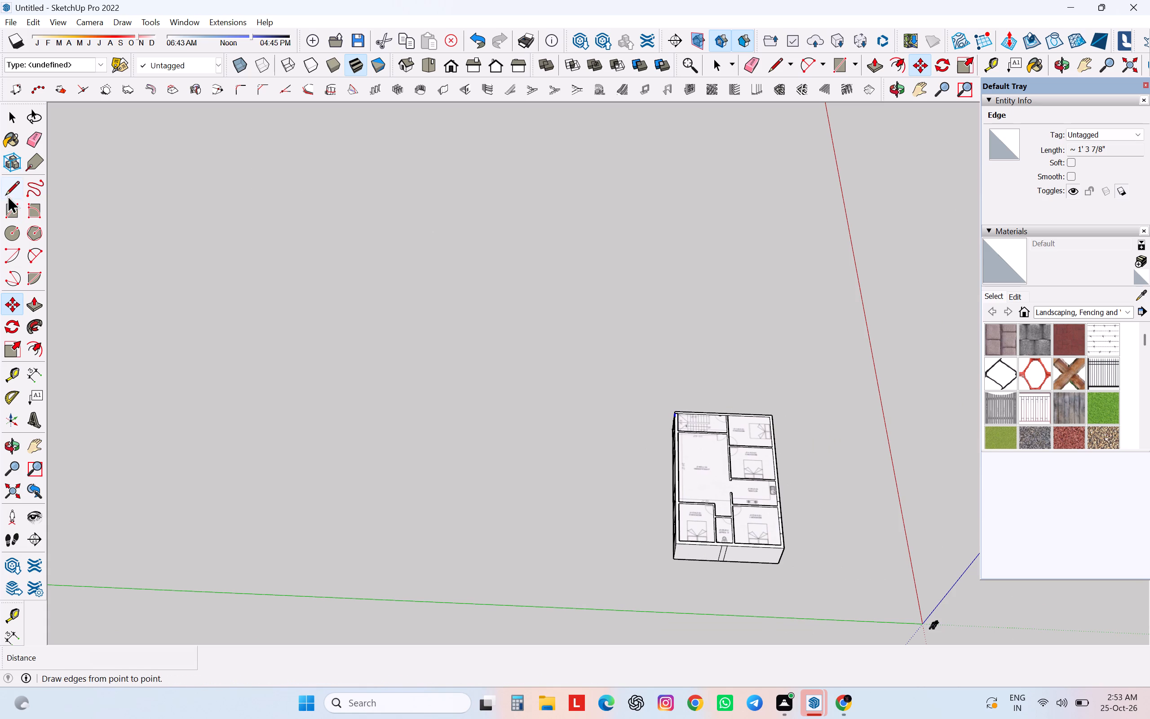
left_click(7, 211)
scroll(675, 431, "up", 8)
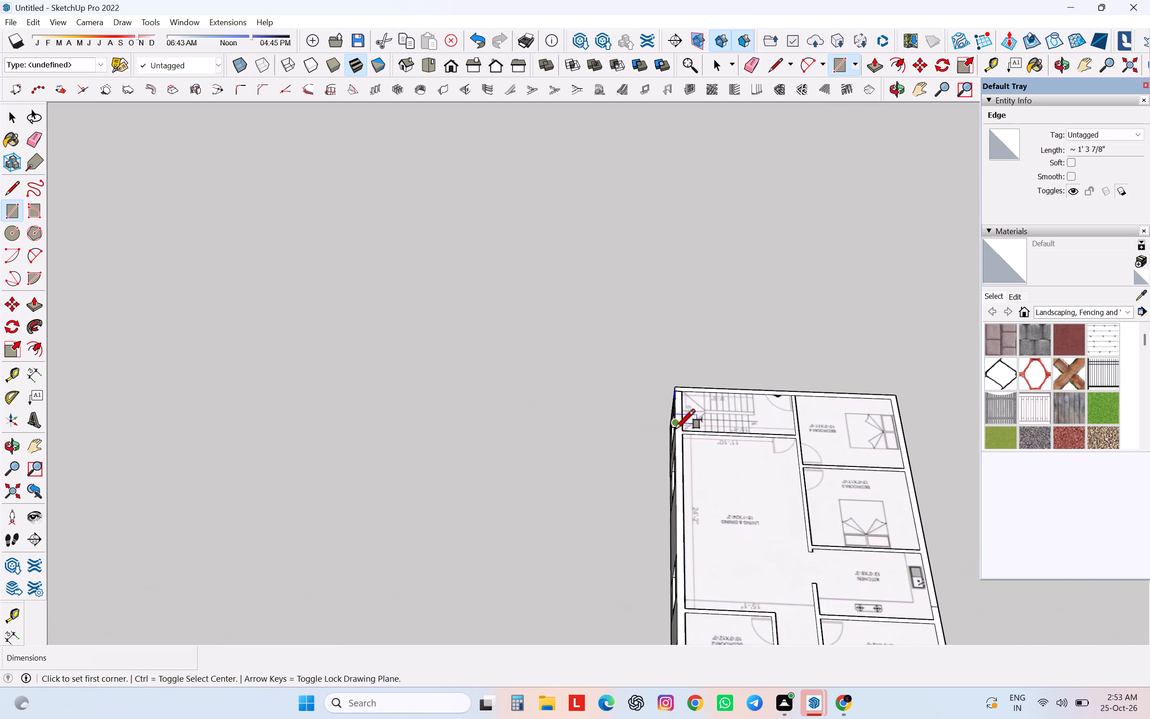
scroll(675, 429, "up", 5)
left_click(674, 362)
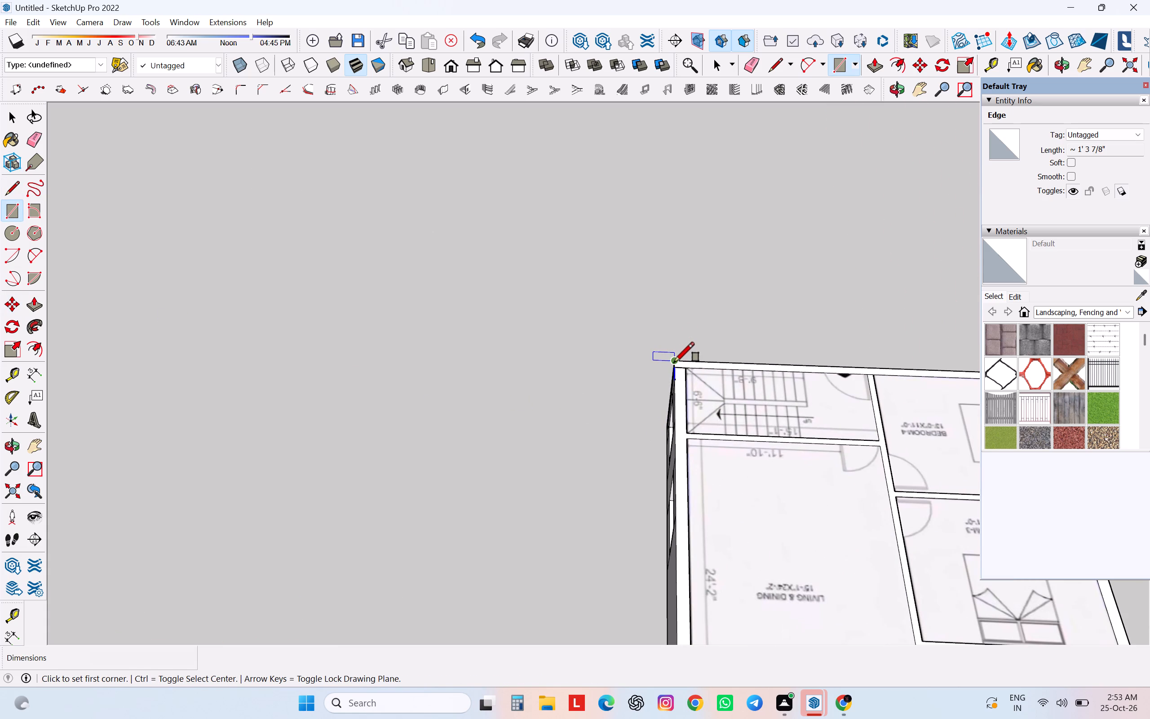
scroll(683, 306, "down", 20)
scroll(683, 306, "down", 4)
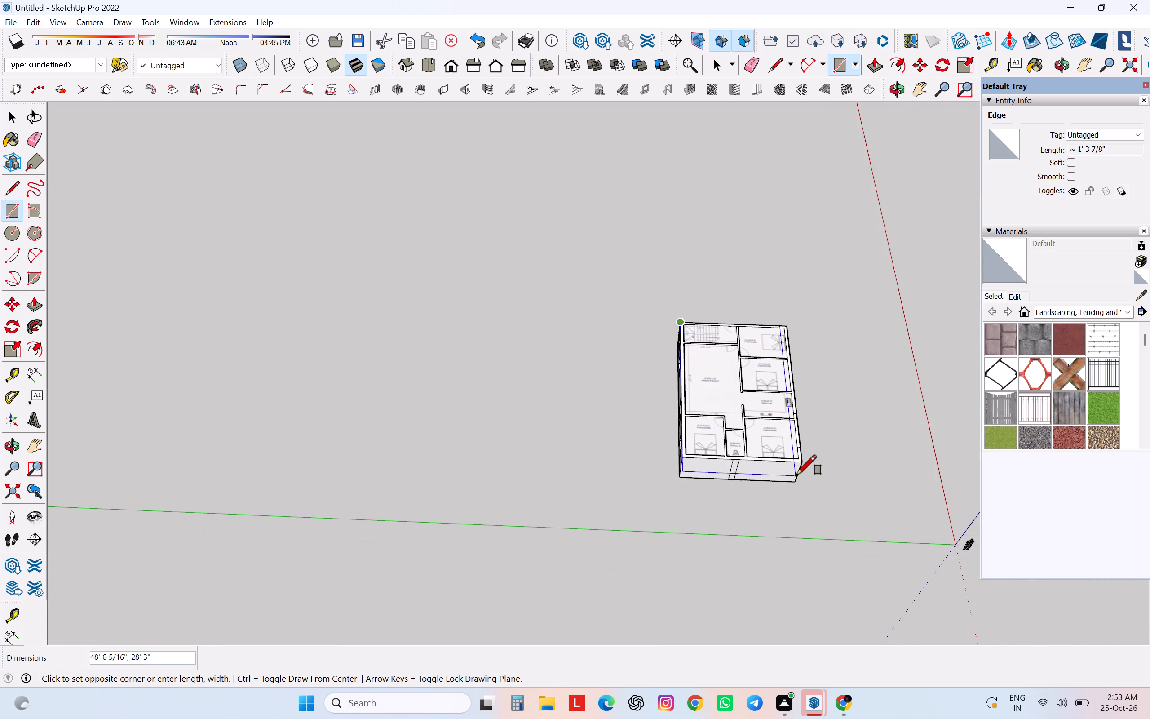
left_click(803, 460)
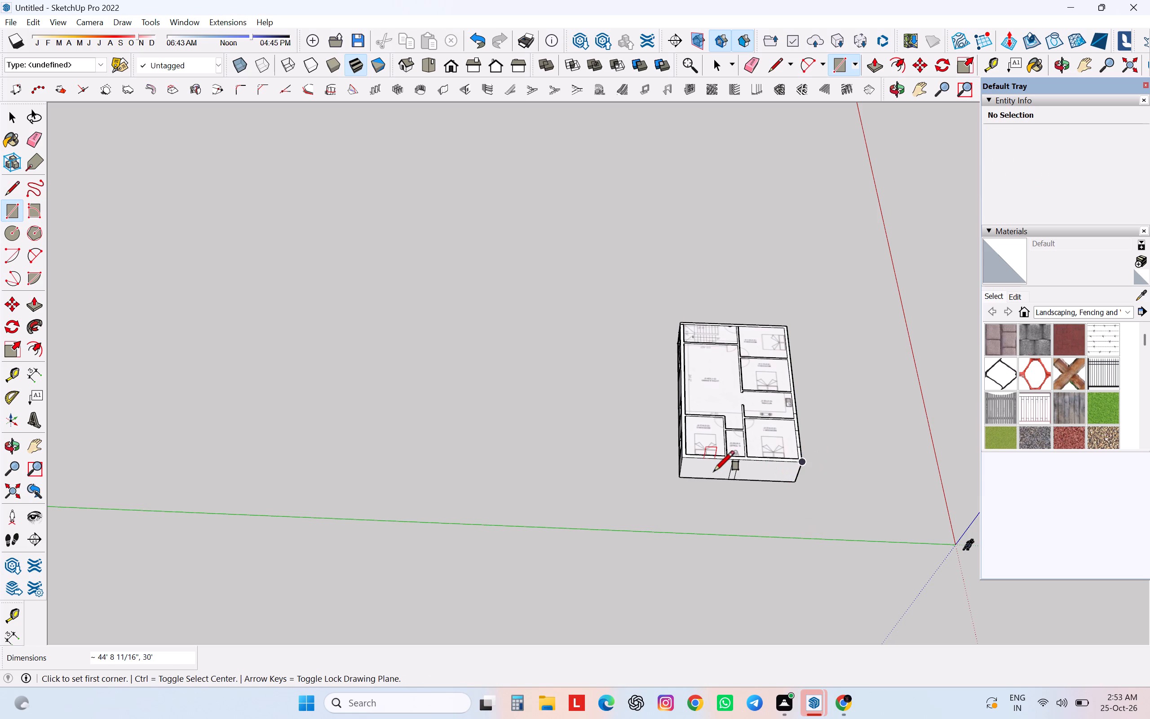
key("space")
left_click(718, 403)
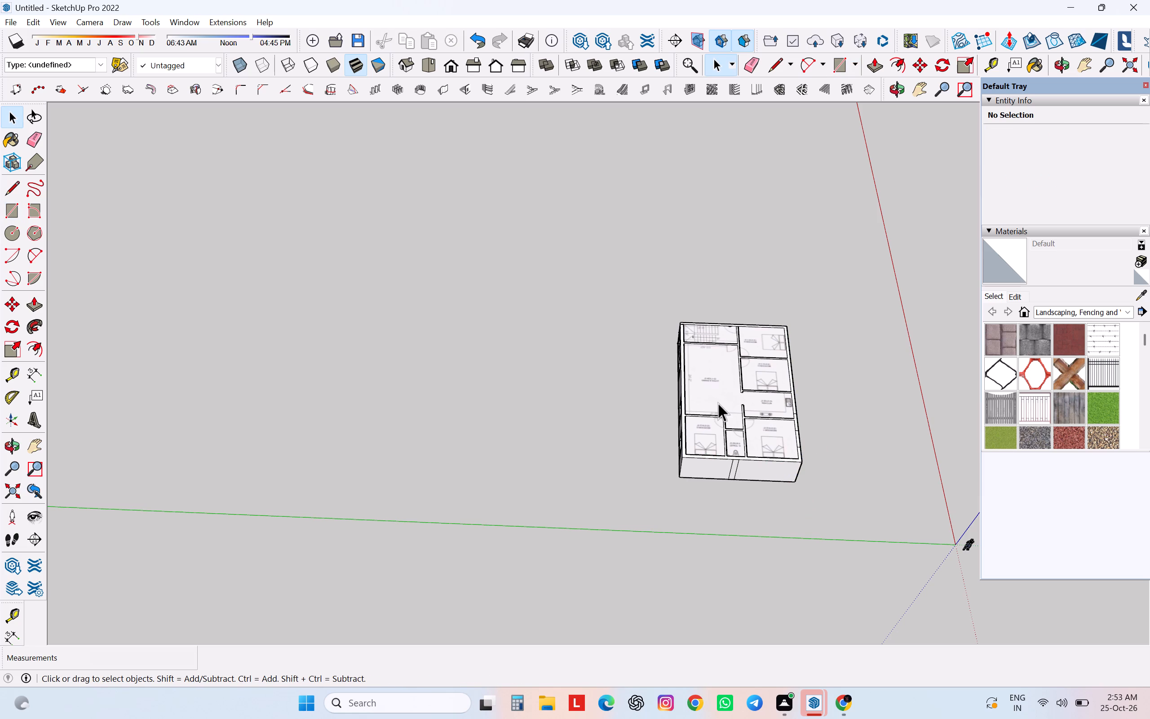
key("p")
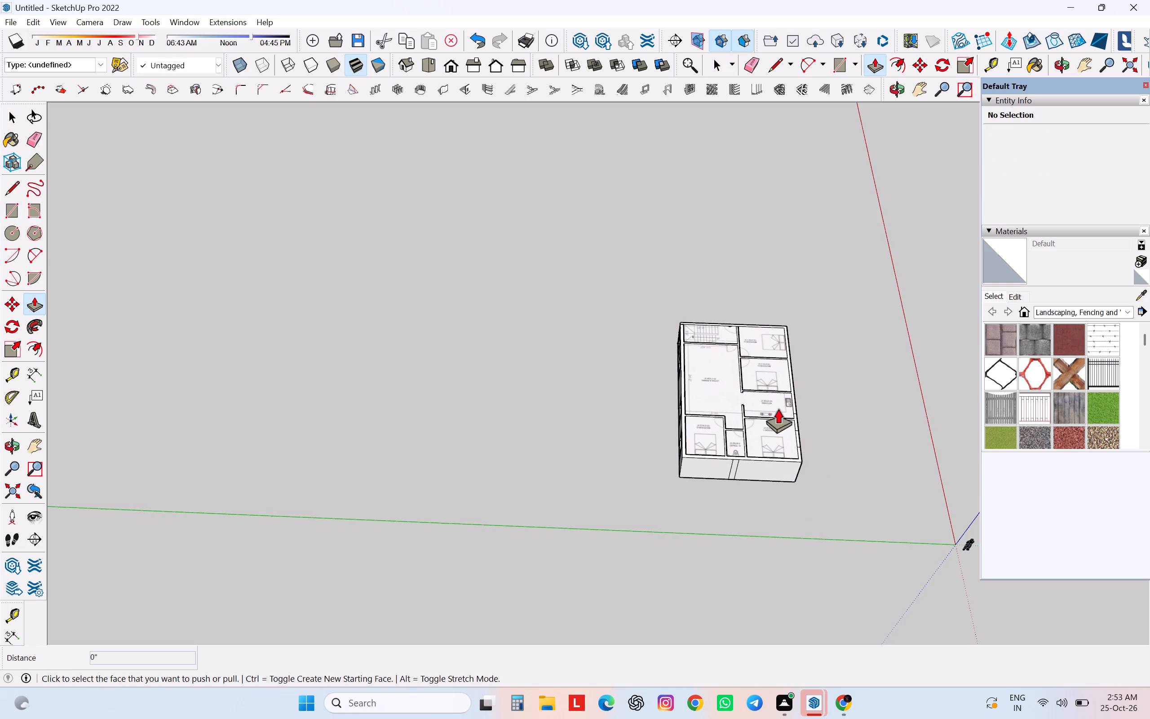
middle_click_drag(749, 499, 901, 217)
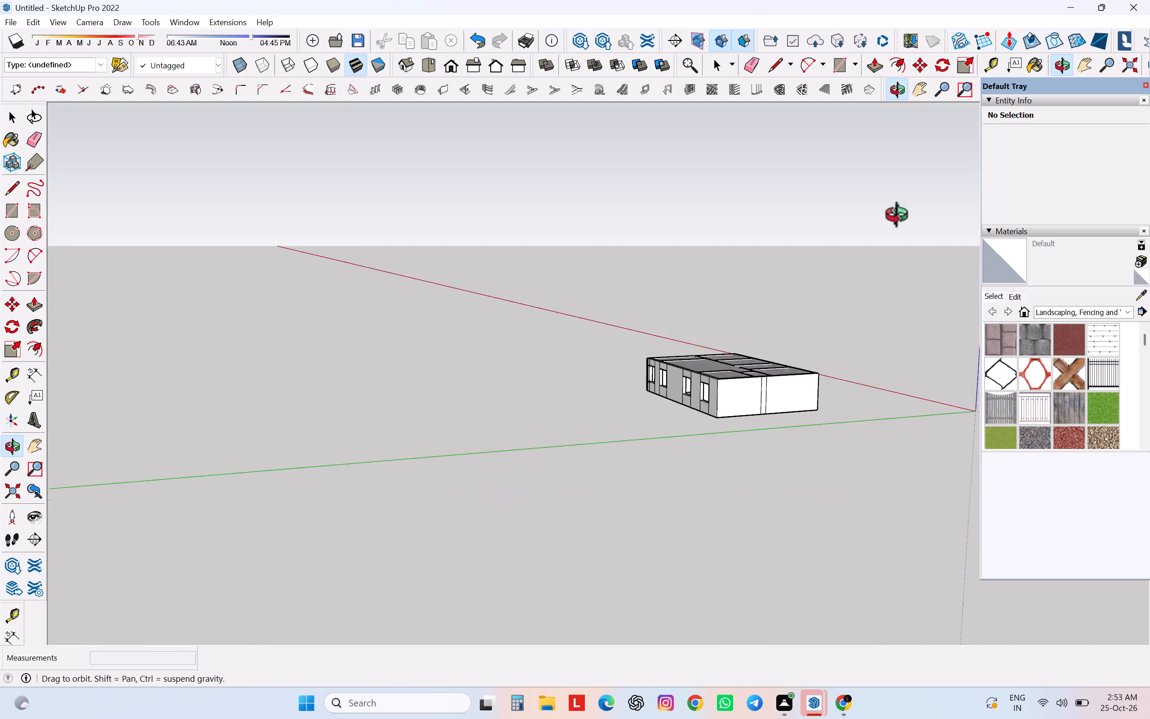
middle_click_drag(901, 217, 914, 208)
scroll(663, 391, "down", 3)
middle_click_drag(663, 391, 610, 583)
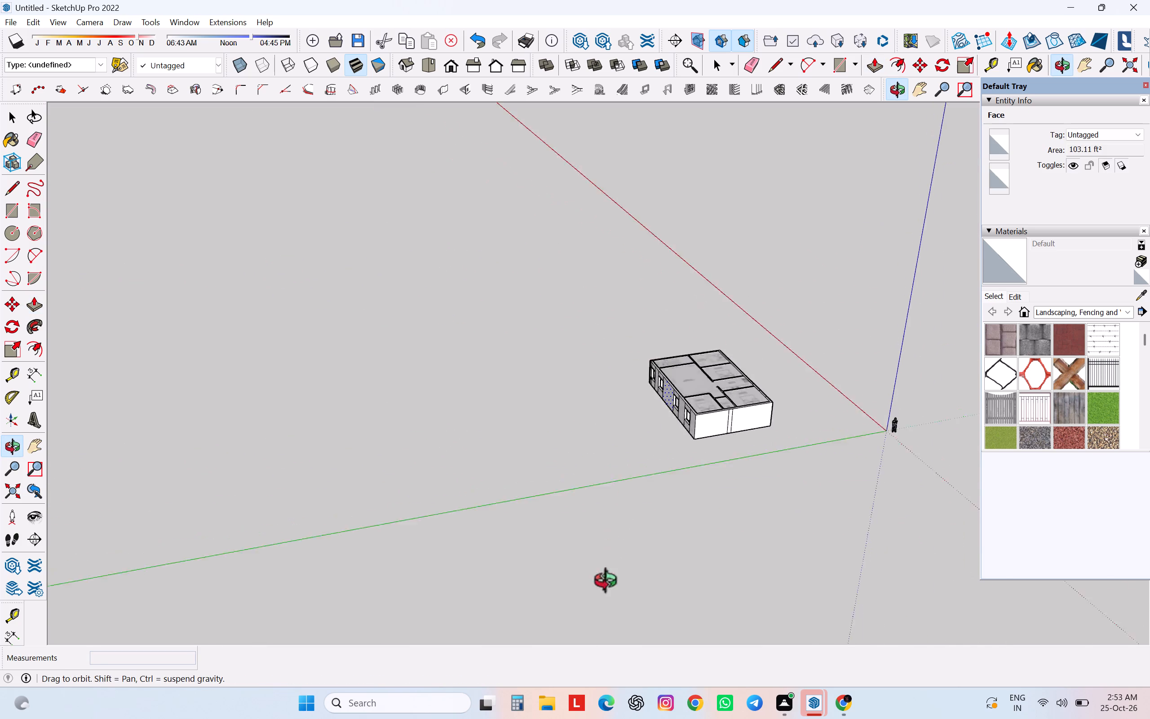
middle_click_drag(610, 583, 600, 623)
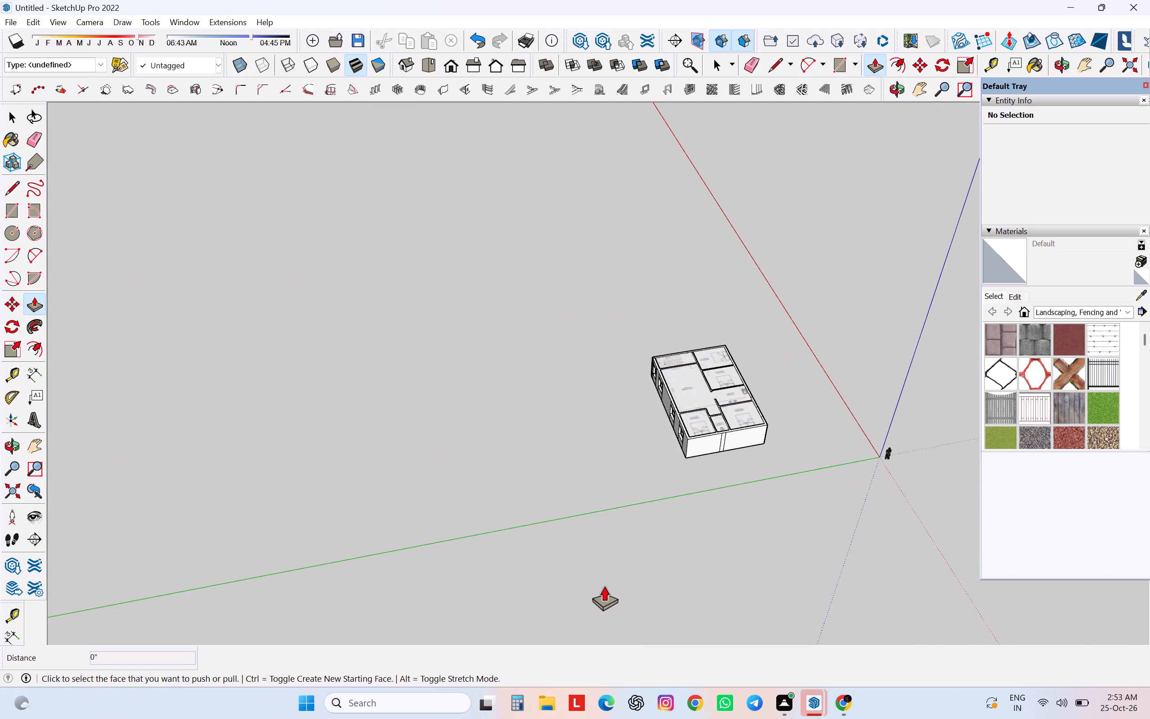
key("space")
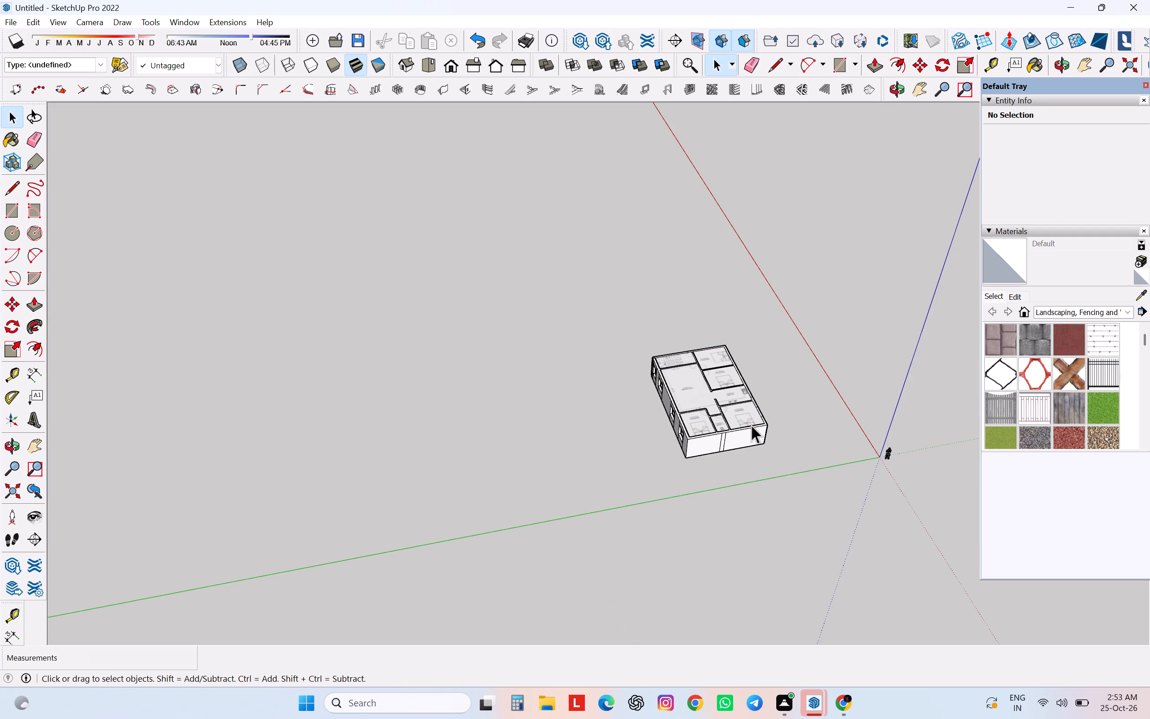
Move the floor plan image off the wall tops, about 44' 10" along the green axis, to lie beside the house.
left_click(737, 422)
scroll(737, 422, "up", 1)
key("m")
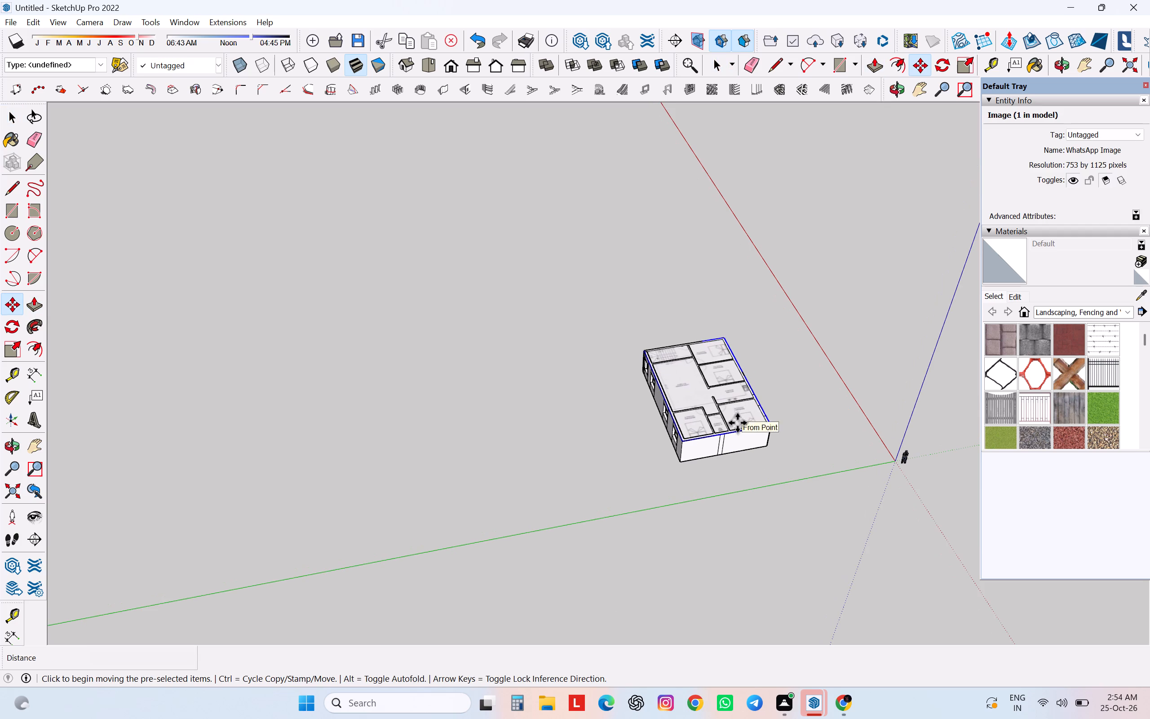
scroll(734, 424, "up", 7)
left_click(808, 426)
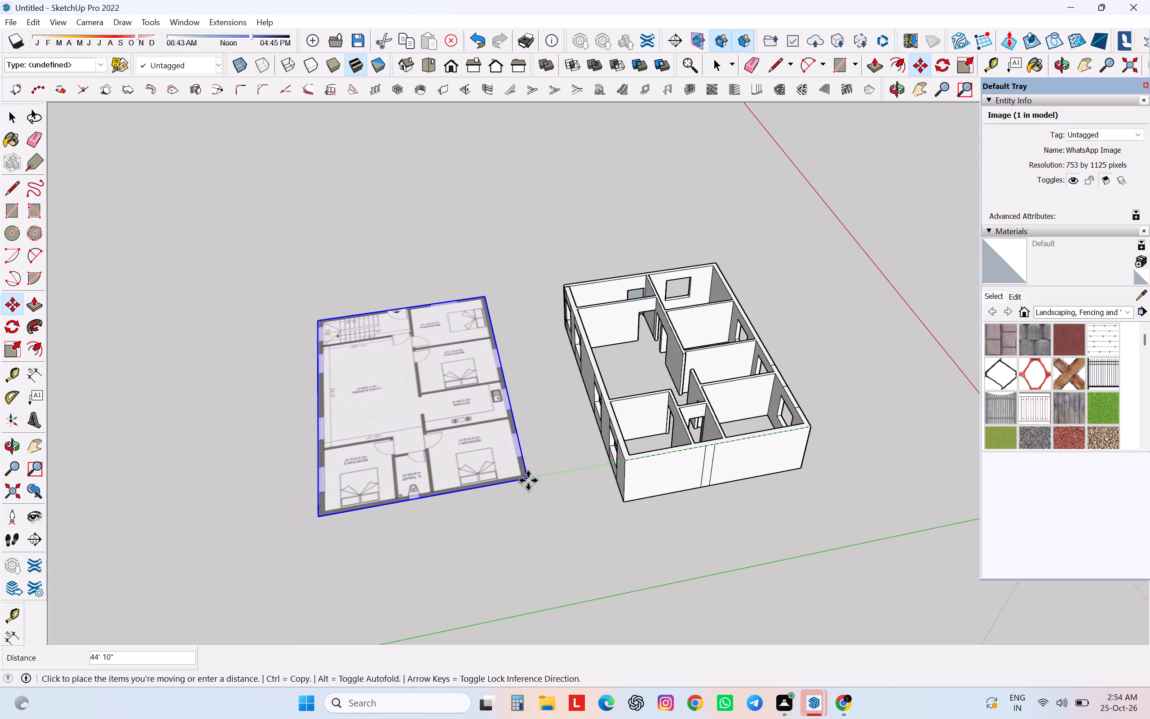
left_click(528, 480)
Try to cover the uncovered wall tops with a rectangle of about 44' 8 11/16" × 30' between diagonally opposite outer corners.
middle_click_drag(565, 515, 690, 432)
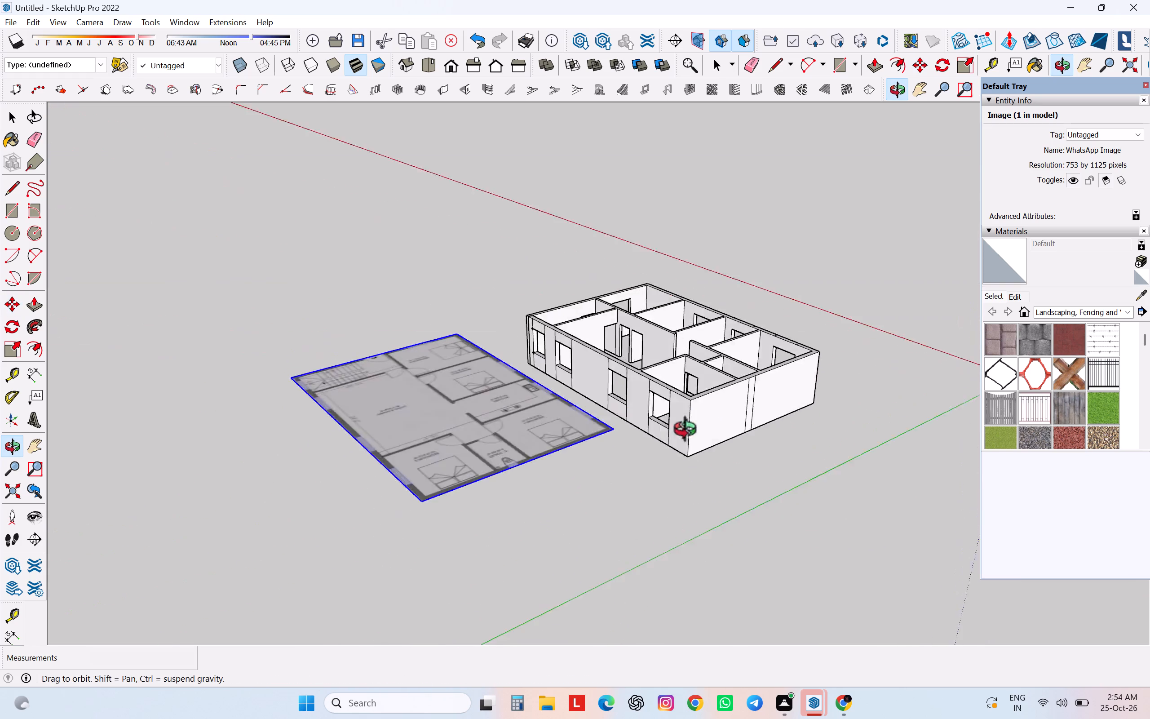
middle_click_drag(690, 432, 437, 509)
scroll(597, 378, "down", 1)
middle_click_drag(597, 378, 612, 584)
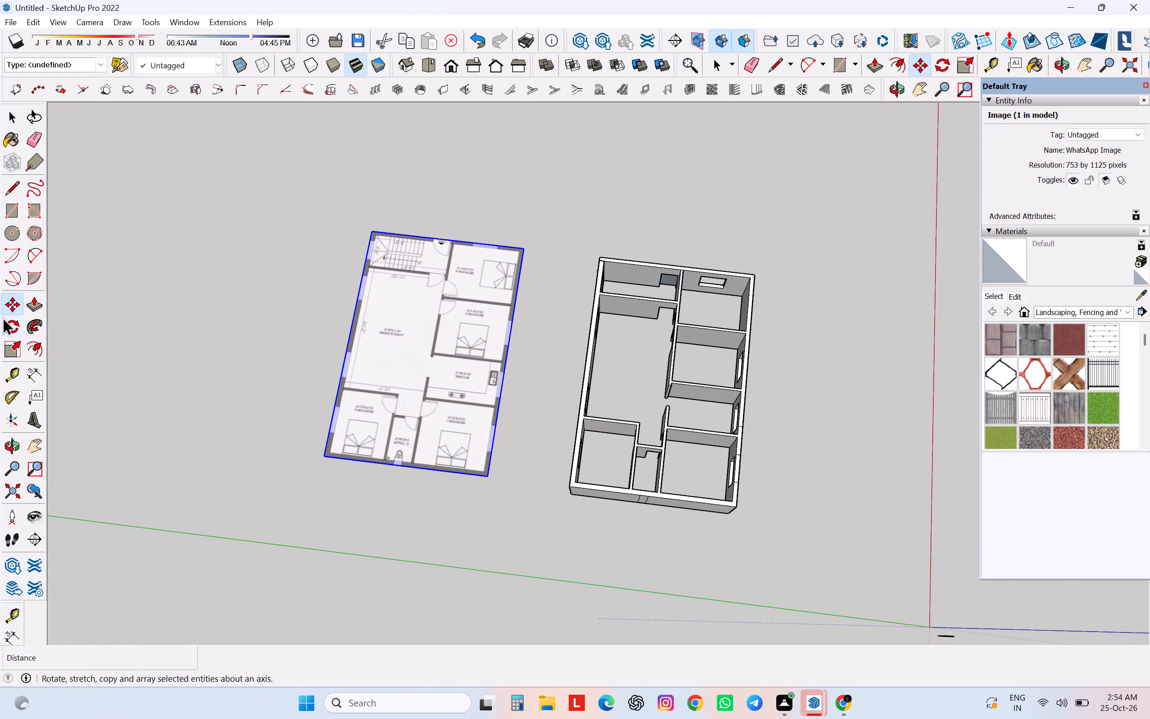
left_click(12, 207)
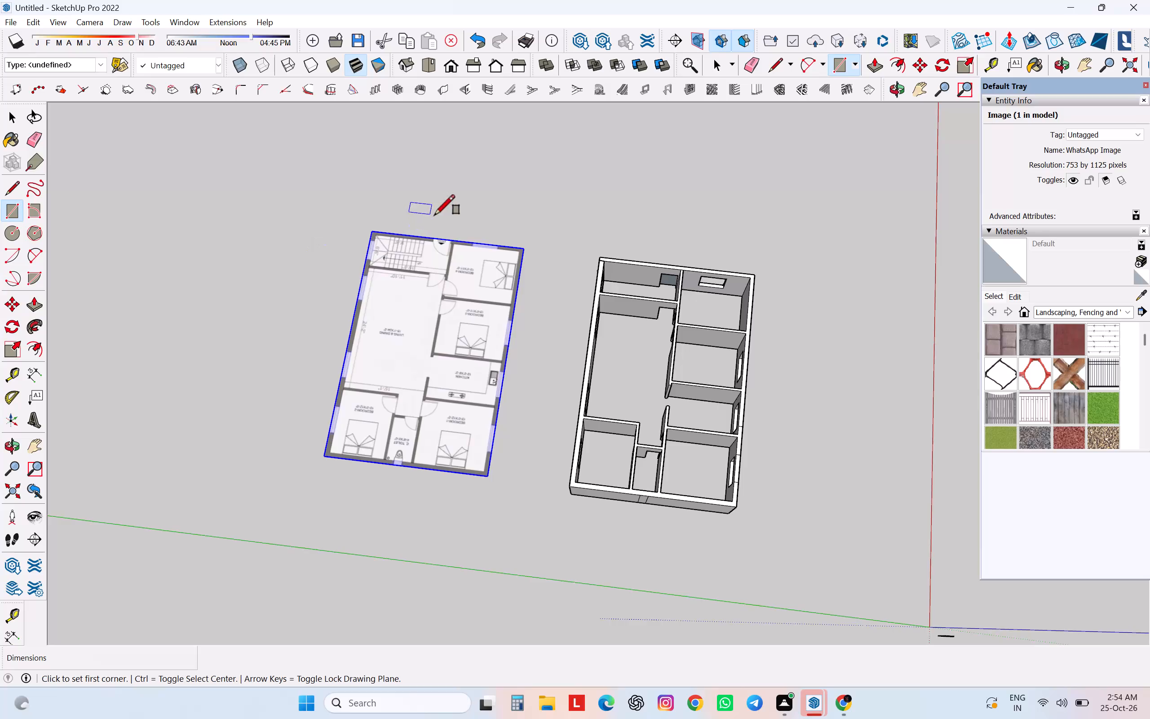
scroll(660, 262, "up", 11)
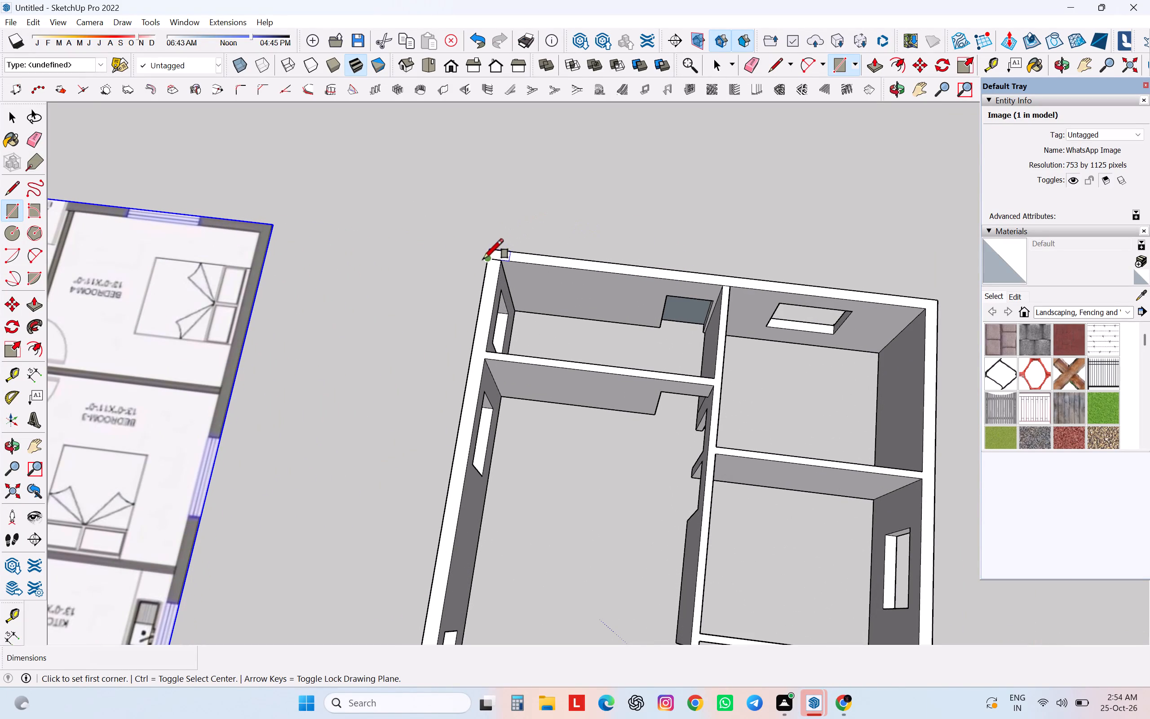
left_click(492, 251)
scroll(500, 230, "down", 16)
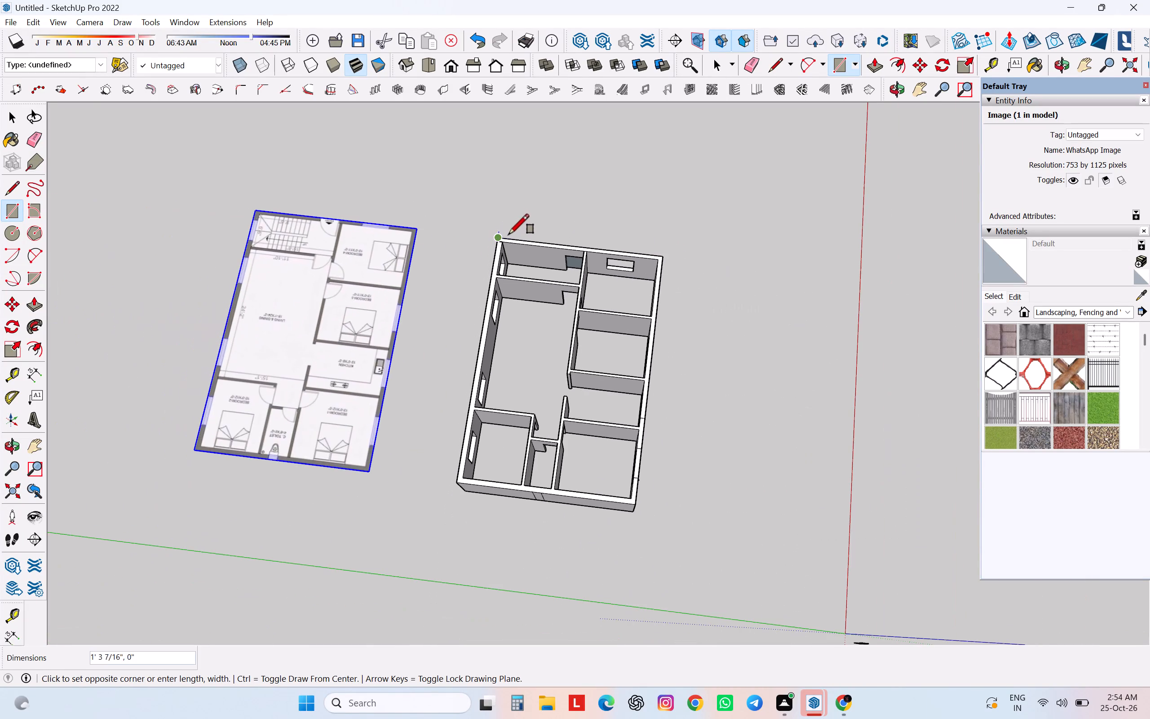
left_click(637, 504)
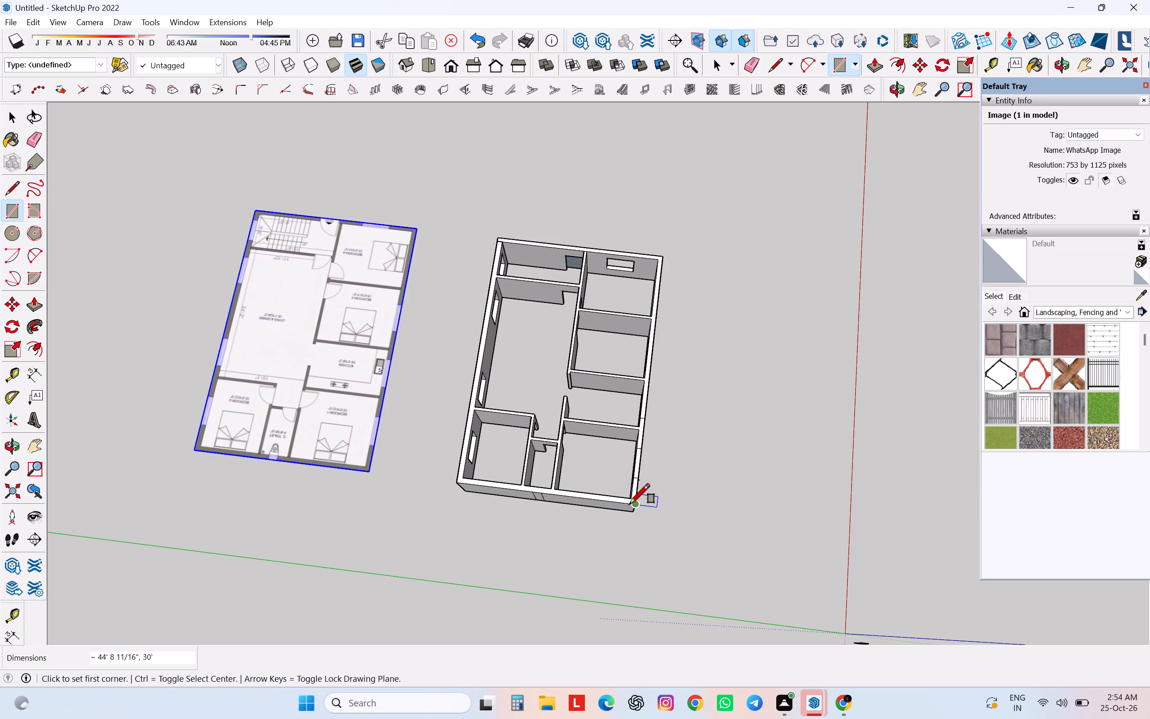
Draw a rectangle of about 44' 8 11/16" × 30' over the wall tops again, from the staircase's outer corner to the opposite corner.
middle_click_drag(628, 504, 681, 125)
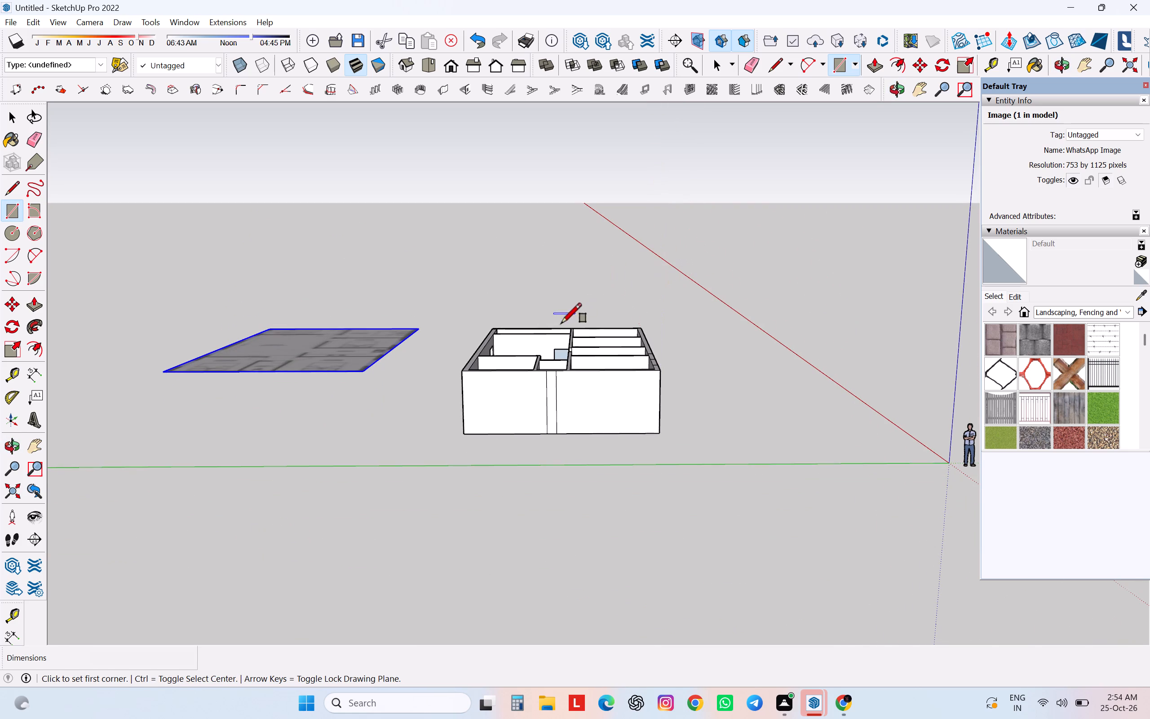
middle_click_drag(497, 328, 493, 529)
scroll(493, 529, "down", 1)
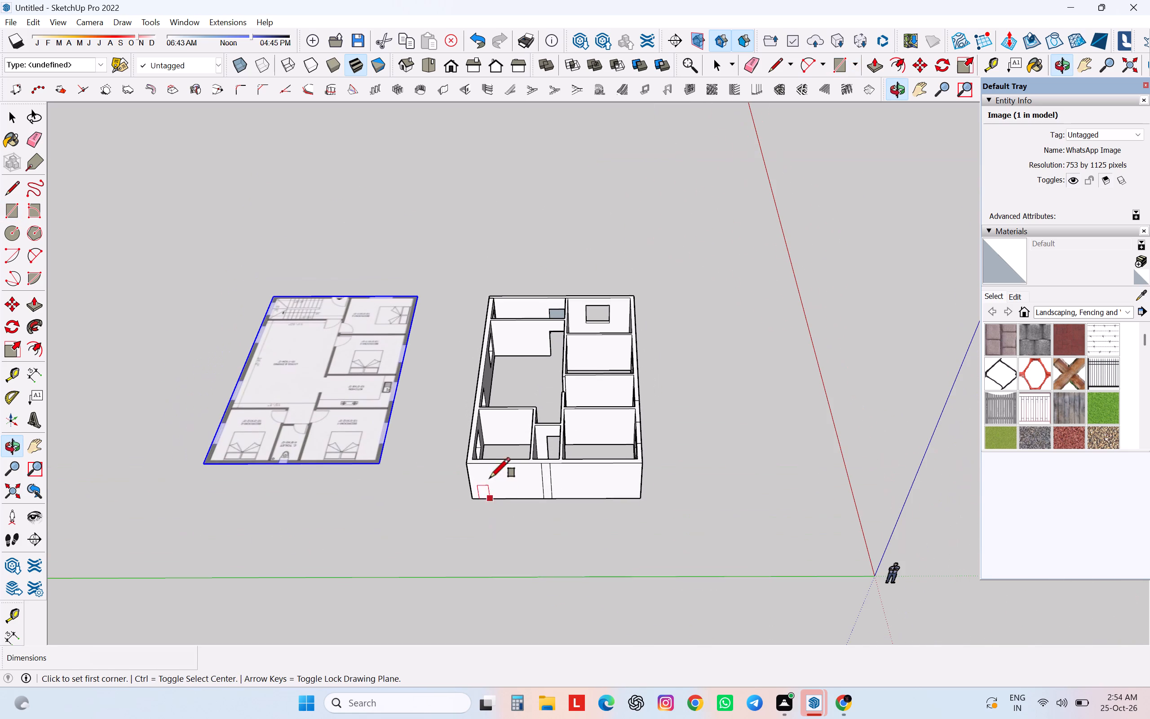
scroll(490, 294, "down", 1)
scroll(490, 294, "up", 5)
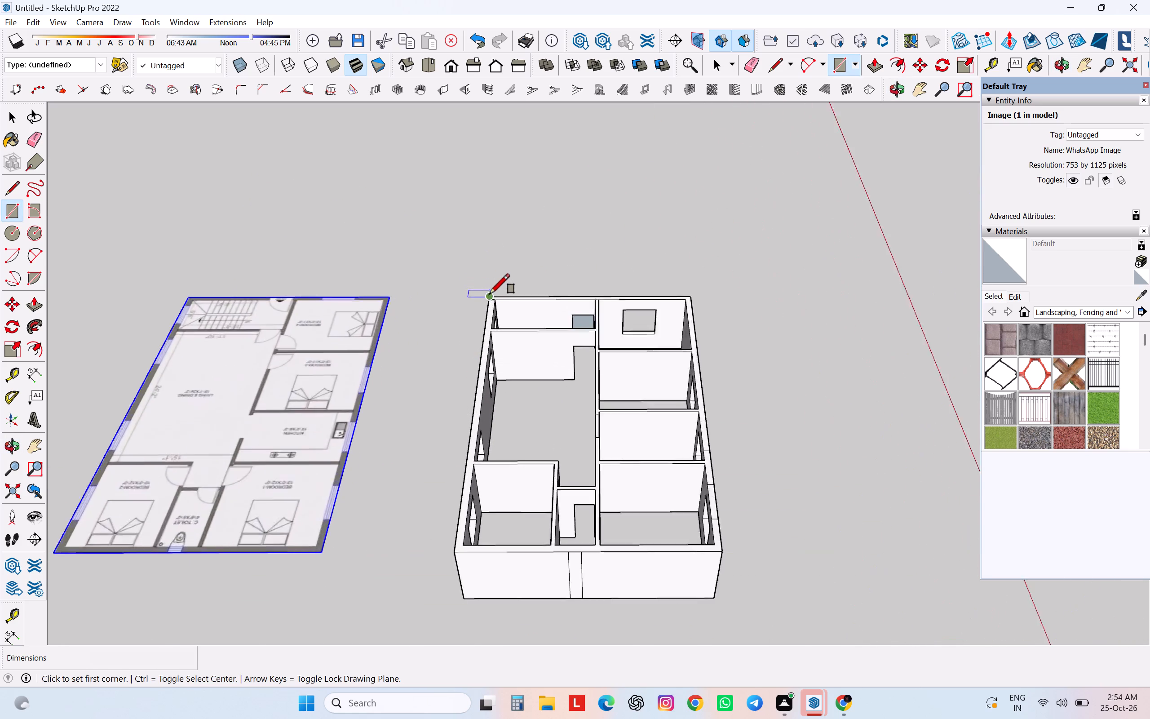
scroll(490, 294, "up", 10)
left_click(488, 296)
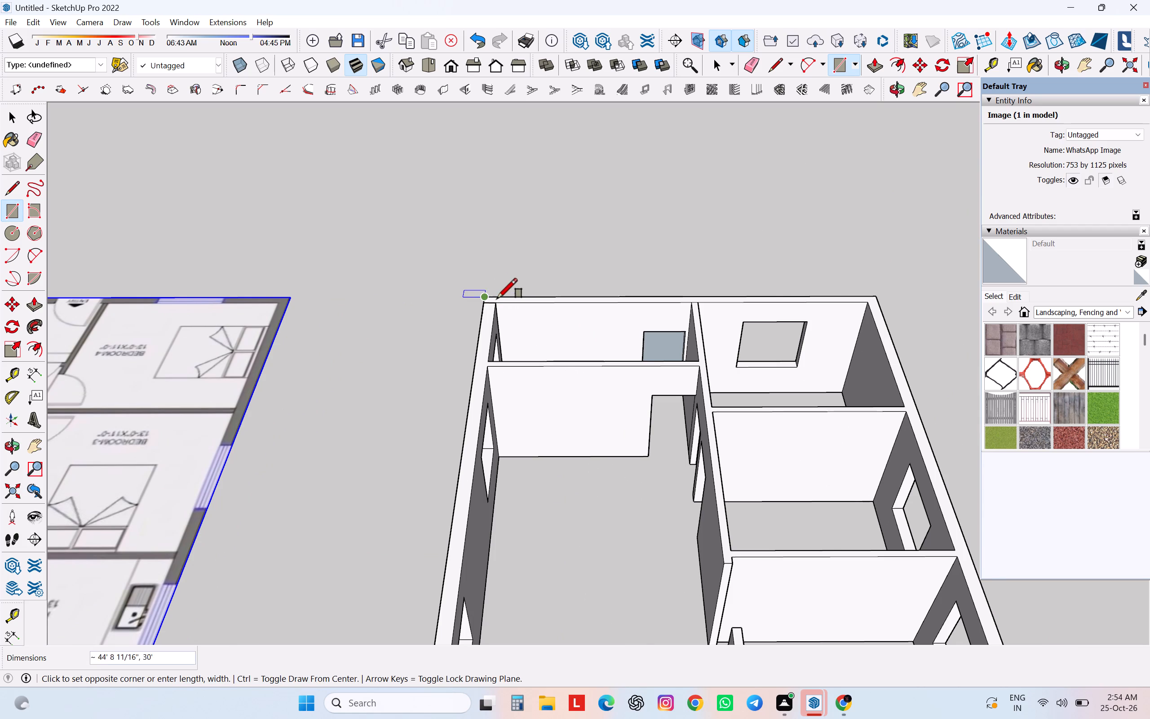
scroll(497, 297, "down", 4)
scroll(526, 371, "down", 5)
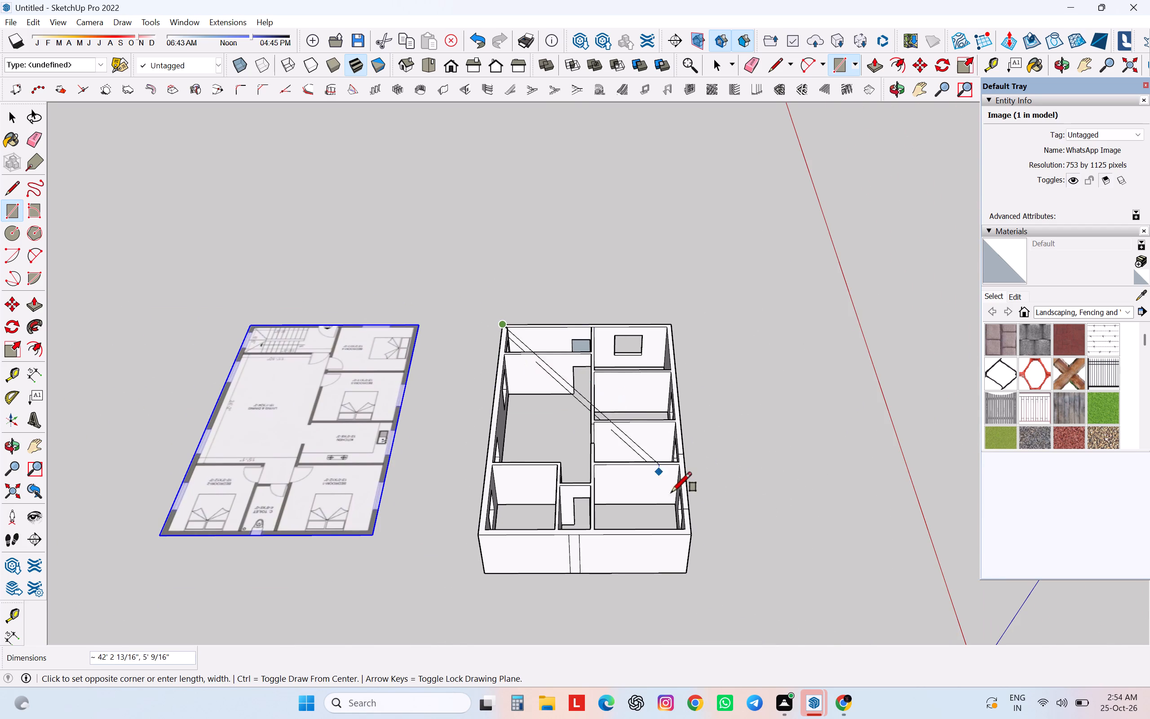
left_click(691, 537)
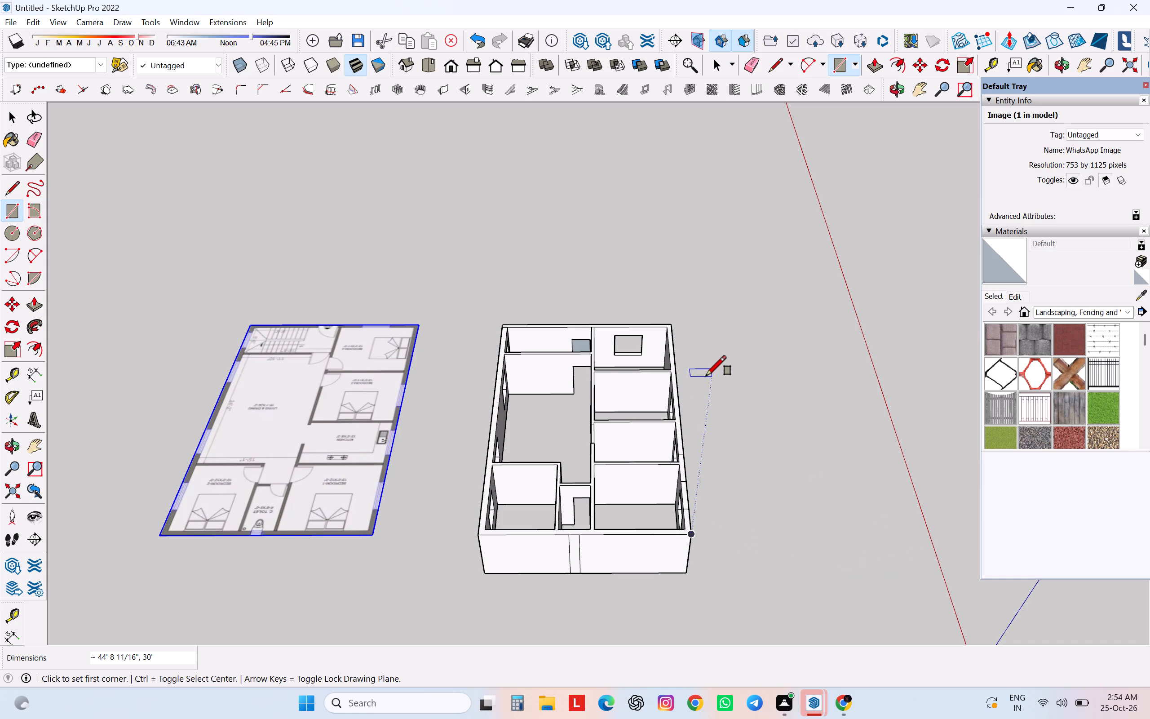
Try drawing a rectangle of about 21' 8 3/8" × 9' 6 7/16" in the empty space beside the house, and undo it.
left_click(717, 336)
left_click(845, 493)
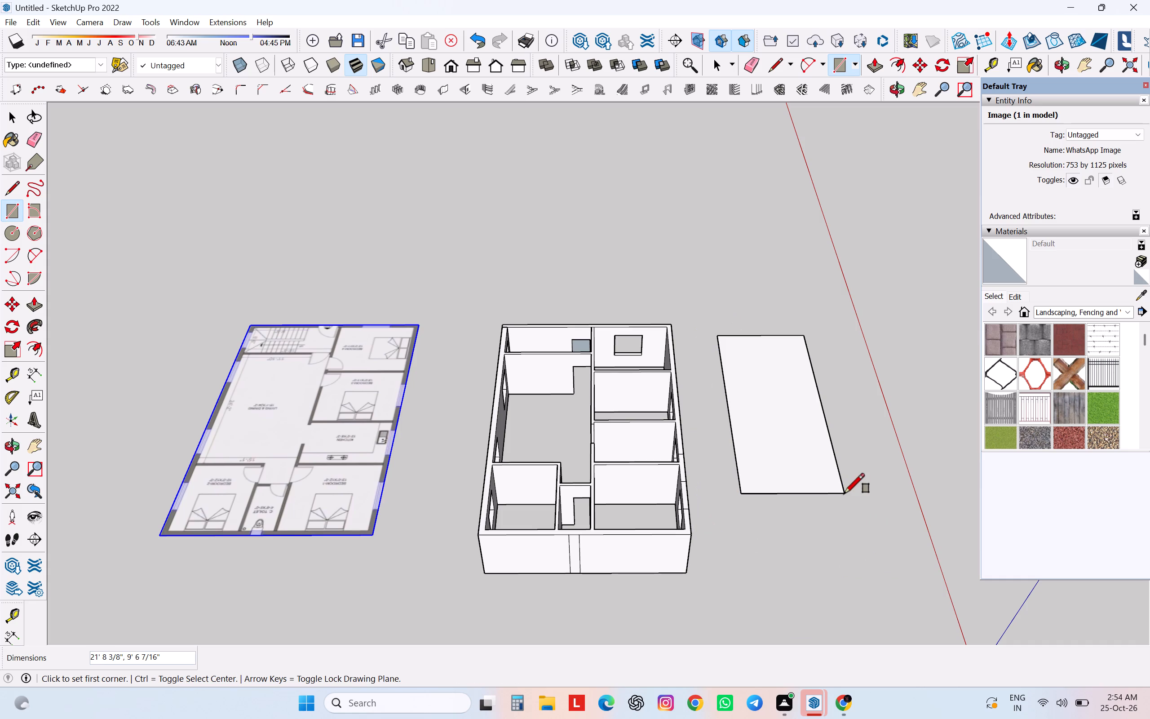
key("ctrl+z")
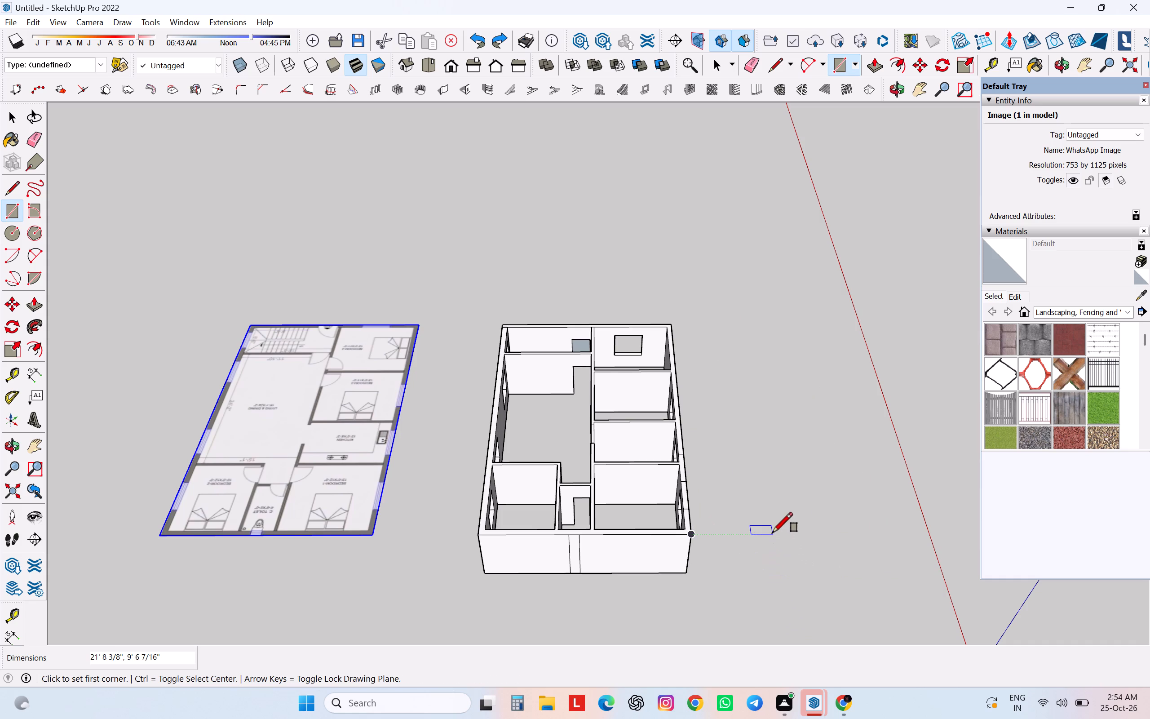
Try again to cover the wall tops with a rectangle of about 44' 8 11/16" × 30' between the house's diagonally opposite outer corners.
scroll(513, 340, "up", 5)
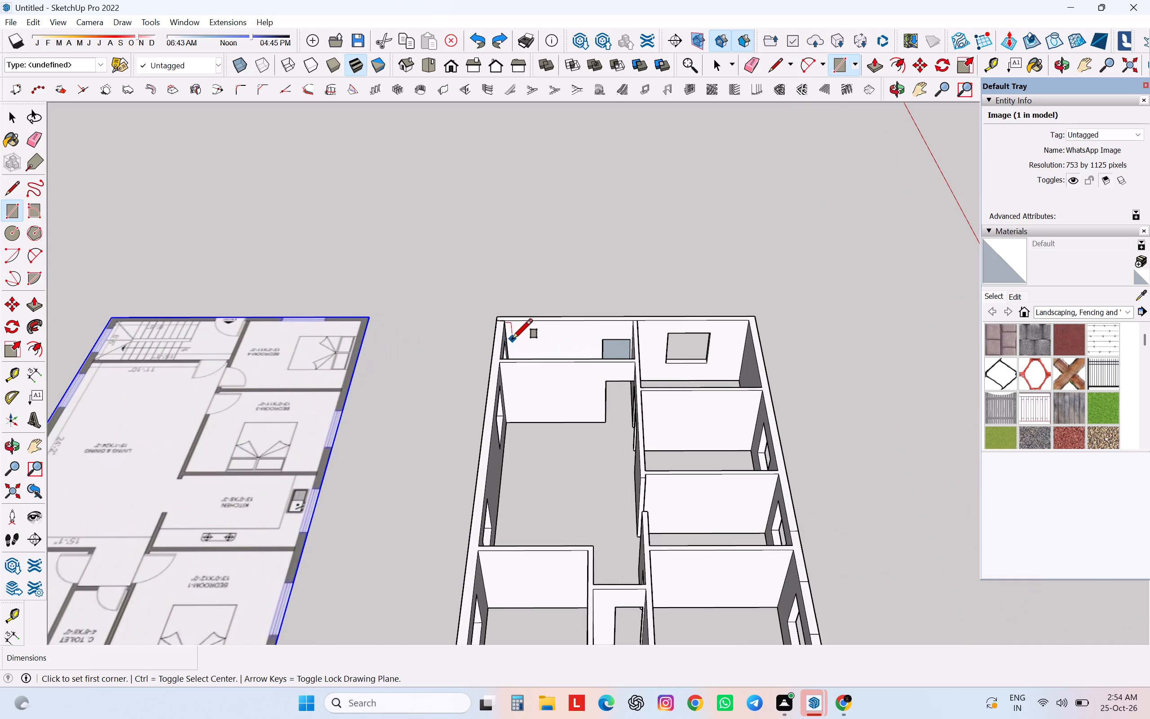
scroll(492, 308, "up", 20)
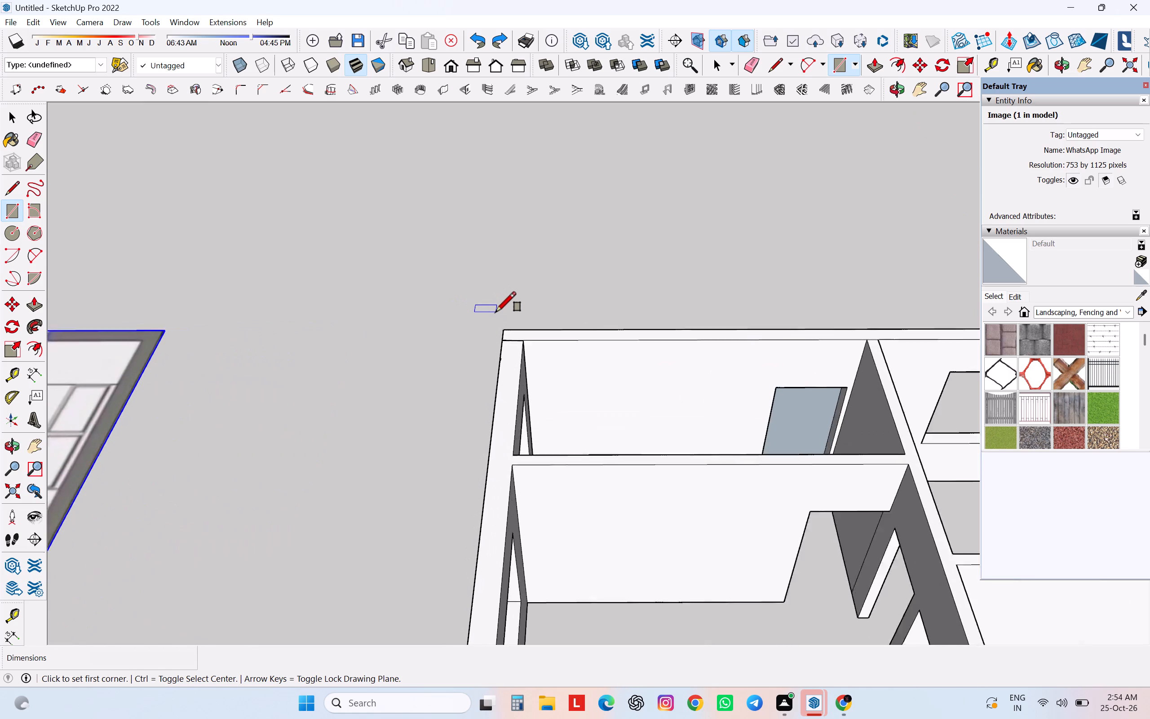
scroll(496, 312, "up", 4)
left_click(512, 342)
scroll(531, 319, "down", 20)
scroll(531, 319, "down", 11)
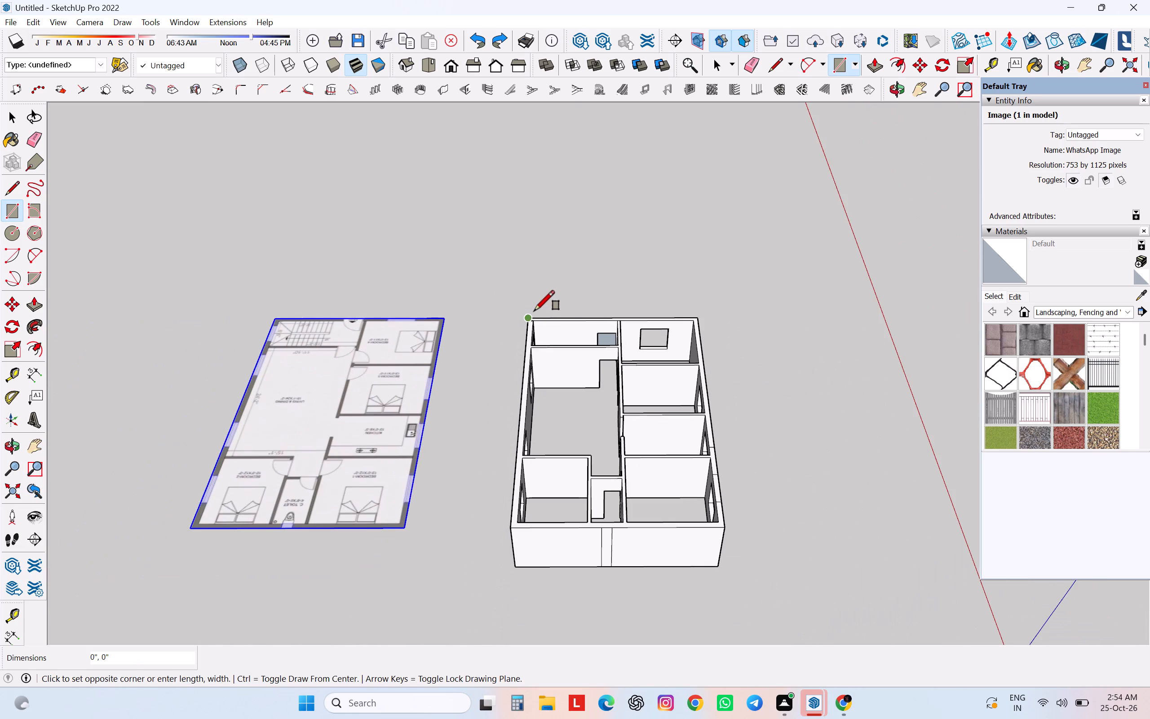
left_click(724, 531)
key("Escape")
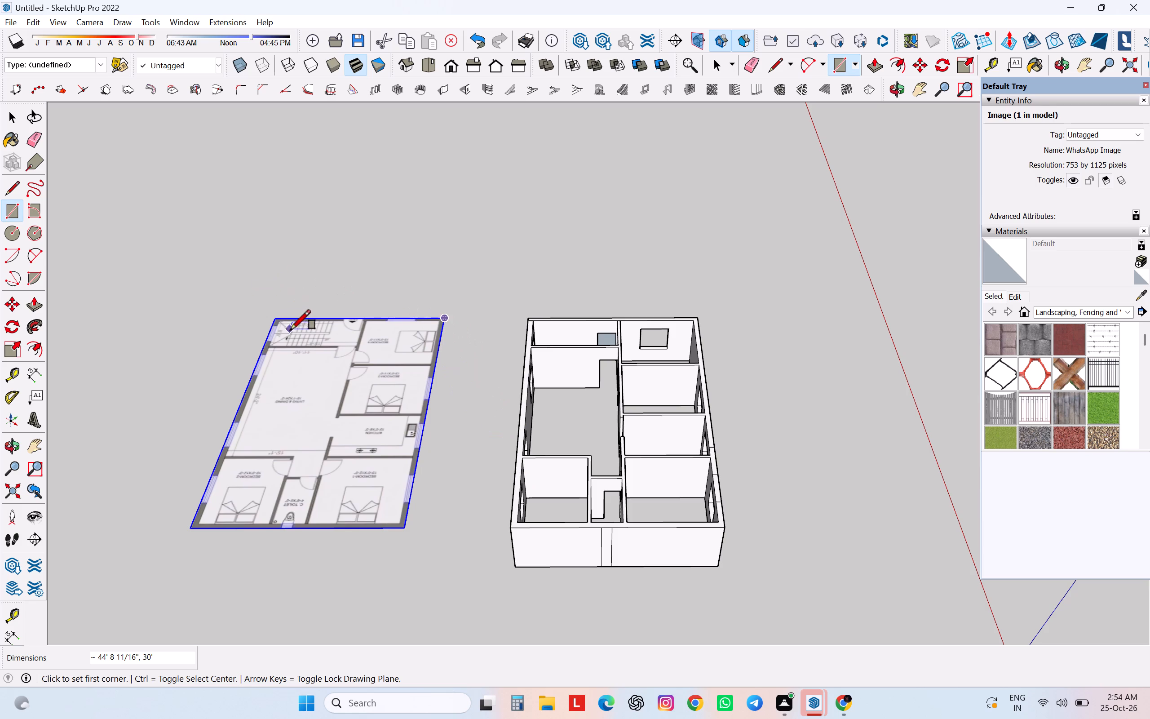
Draw a rectangle of about 44' 8 11/16" × 29' 11 1/4" over the floor plan image, from its staircase corner to the diagonally opposite corner.
left_click(276, 319)
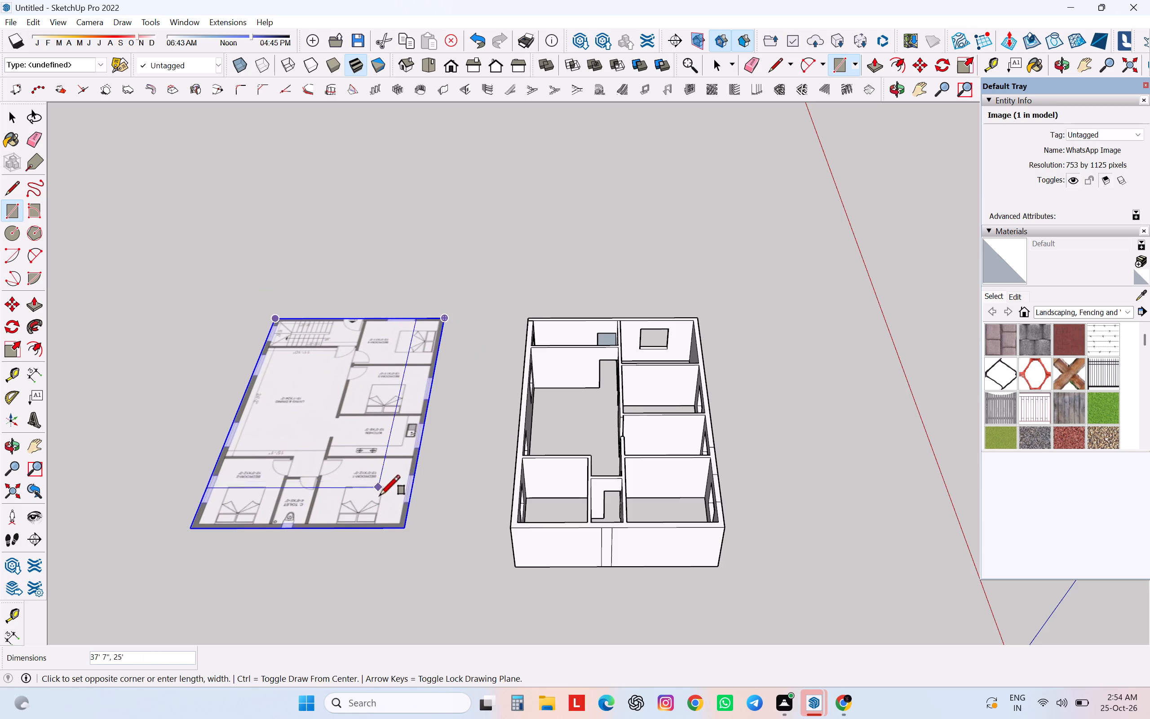
left_click(401, 530)
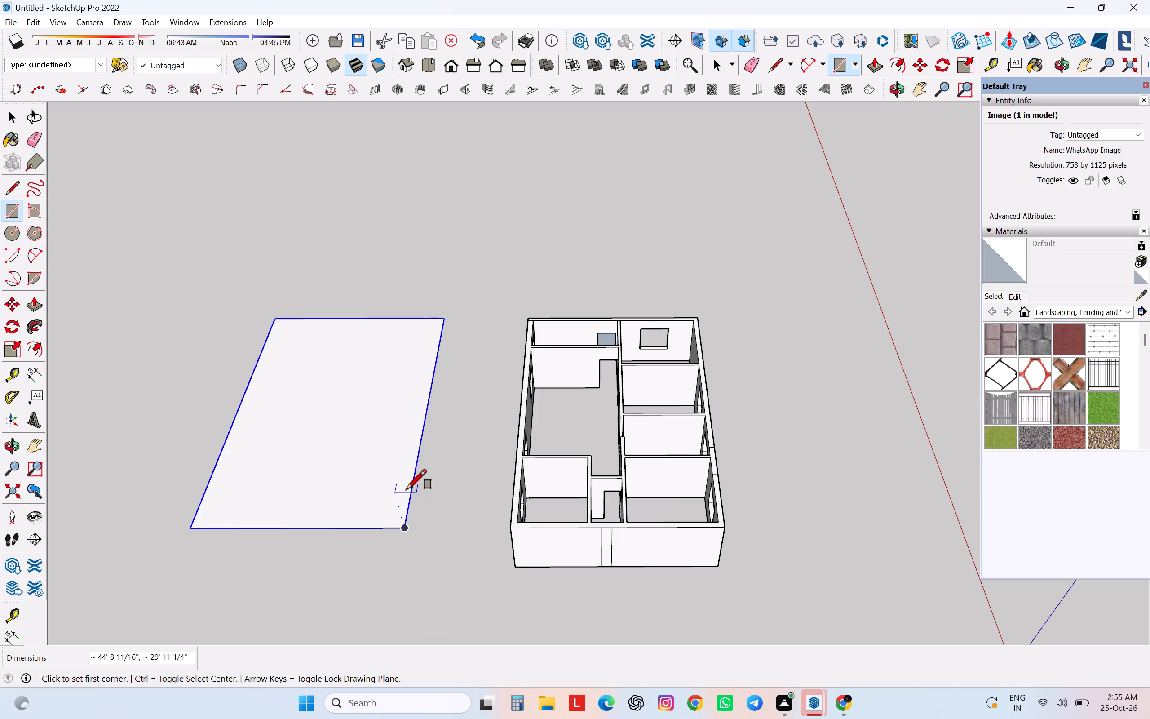
Extrude the rectangle on the floor plan image upward by 23.6 inches to form a slab.
key("p")
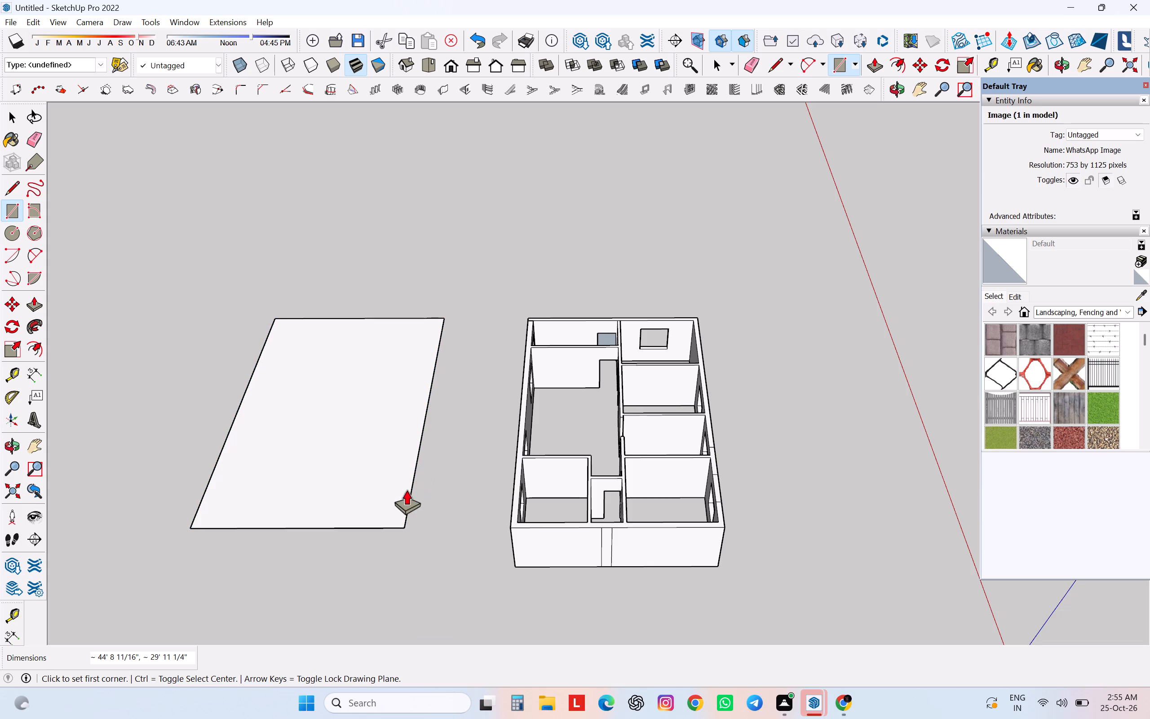
left_click(380, 473)
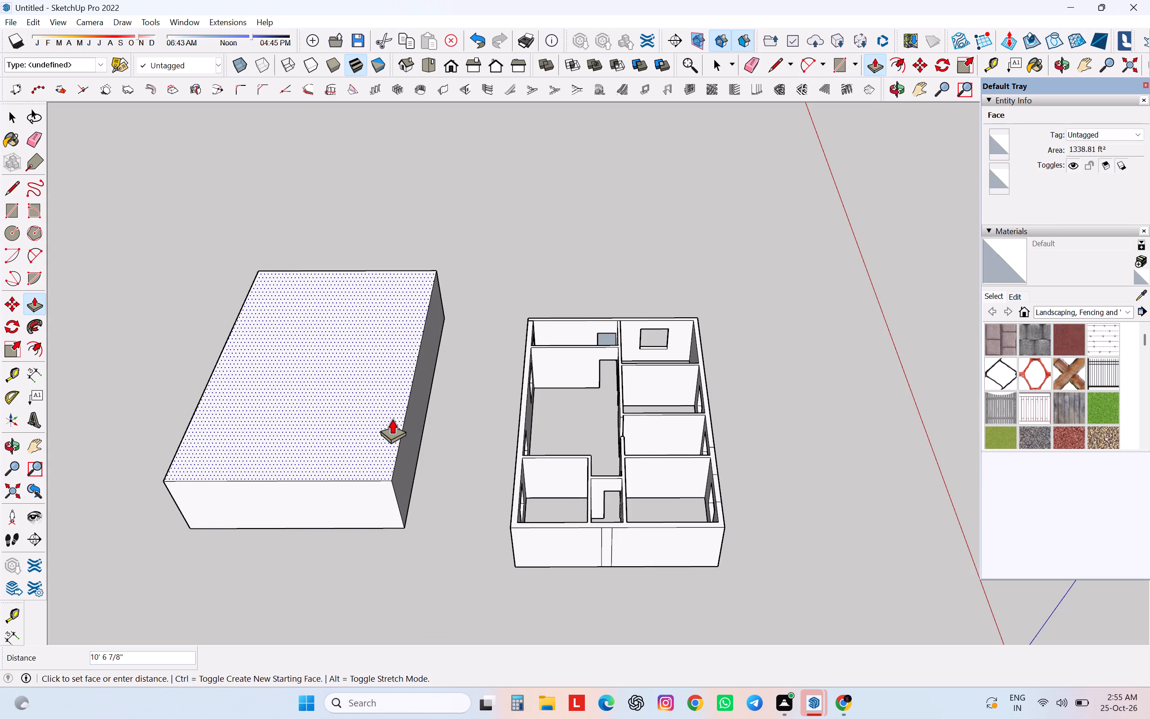
type("23.6")
key("Return")
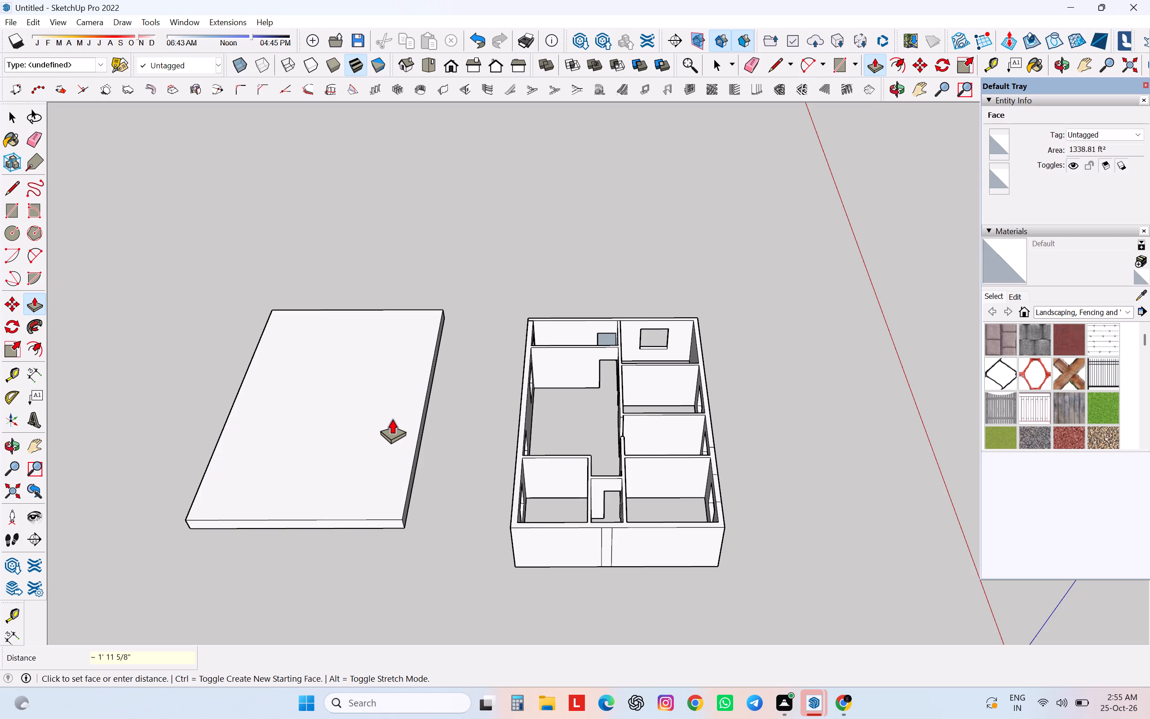
Select all the connected geometry of the house walls and make it a group.
scroll(427, 543, "up", 6)
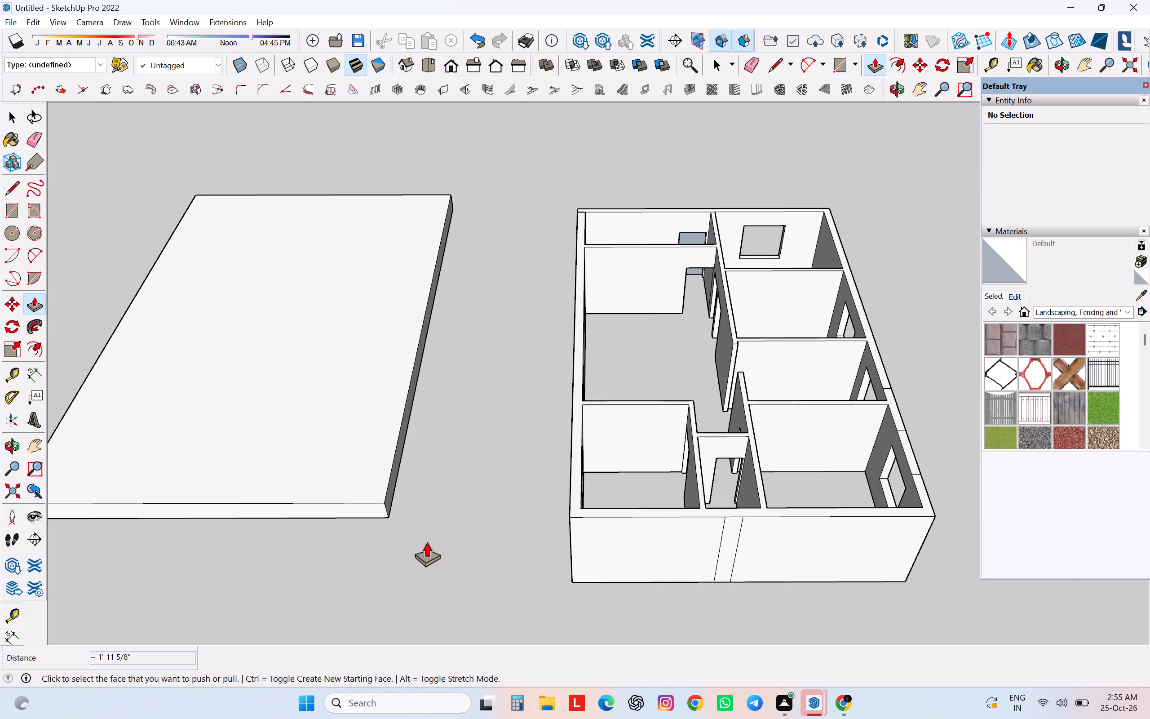
key("space")
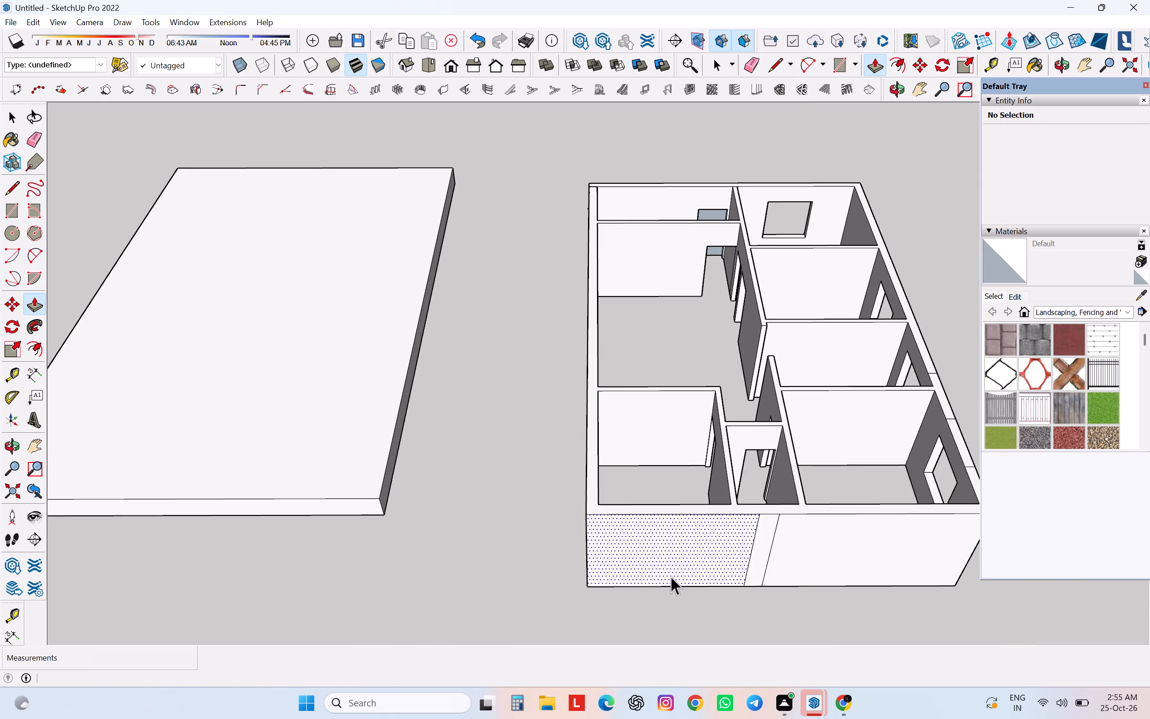
key("Escape")
key("Escape")
key("Escape")
triple_click(671, 576)
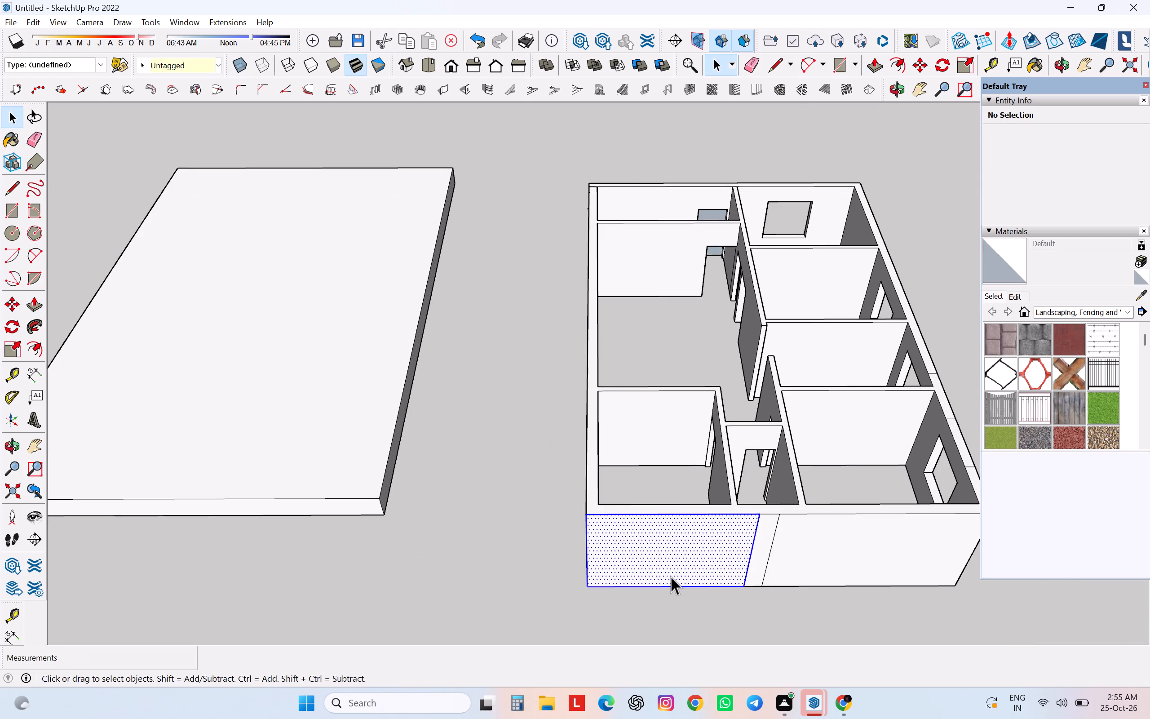
right_click(671, 576)
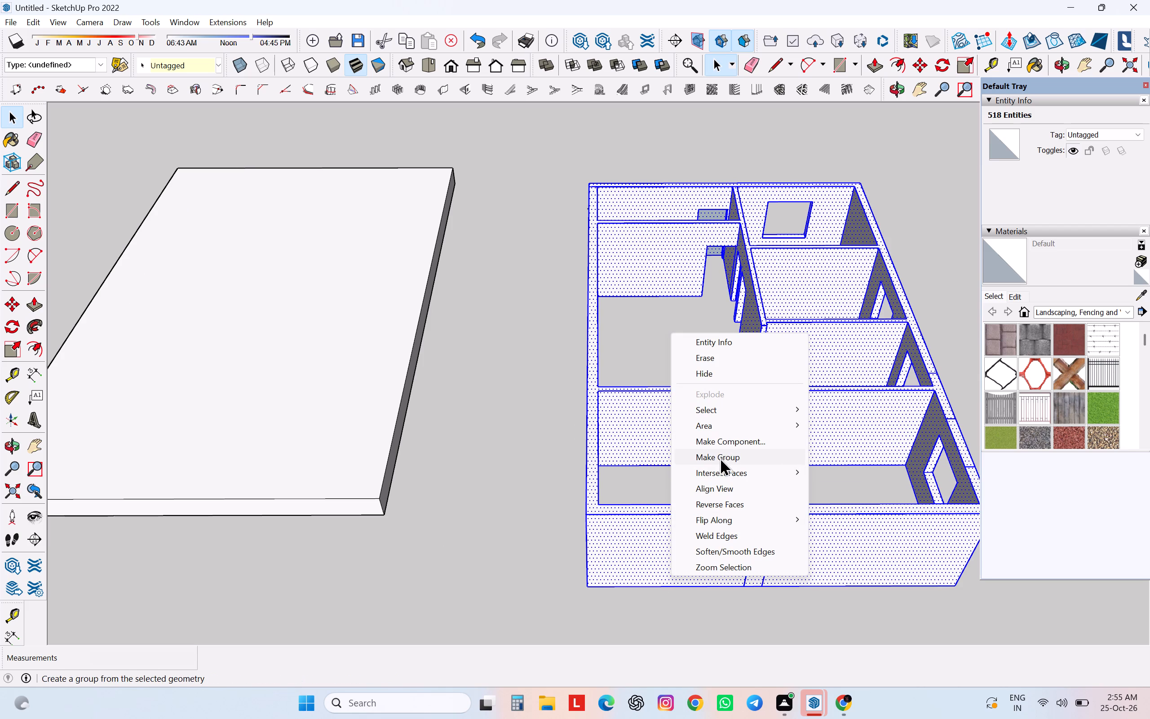
left_click(720, 457)
left_click(521, 565)
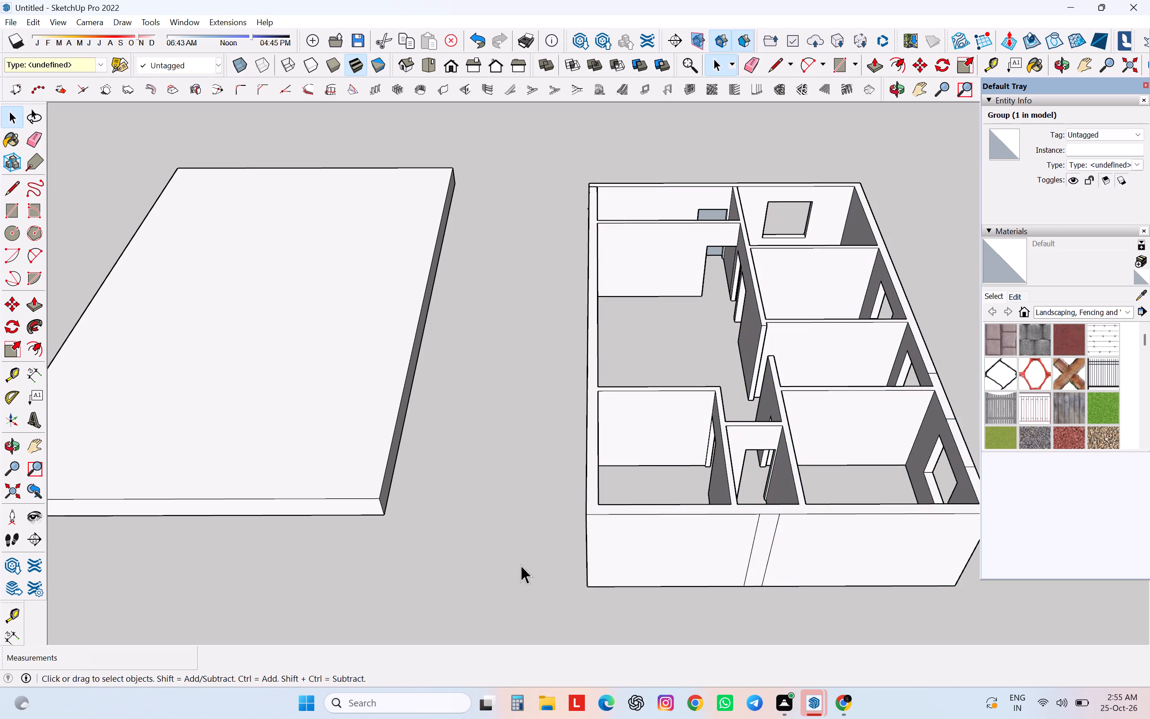
Select the whole slab with all its faces and edges and make it a group.
left_click(328, 460)
double_click(328, 460)
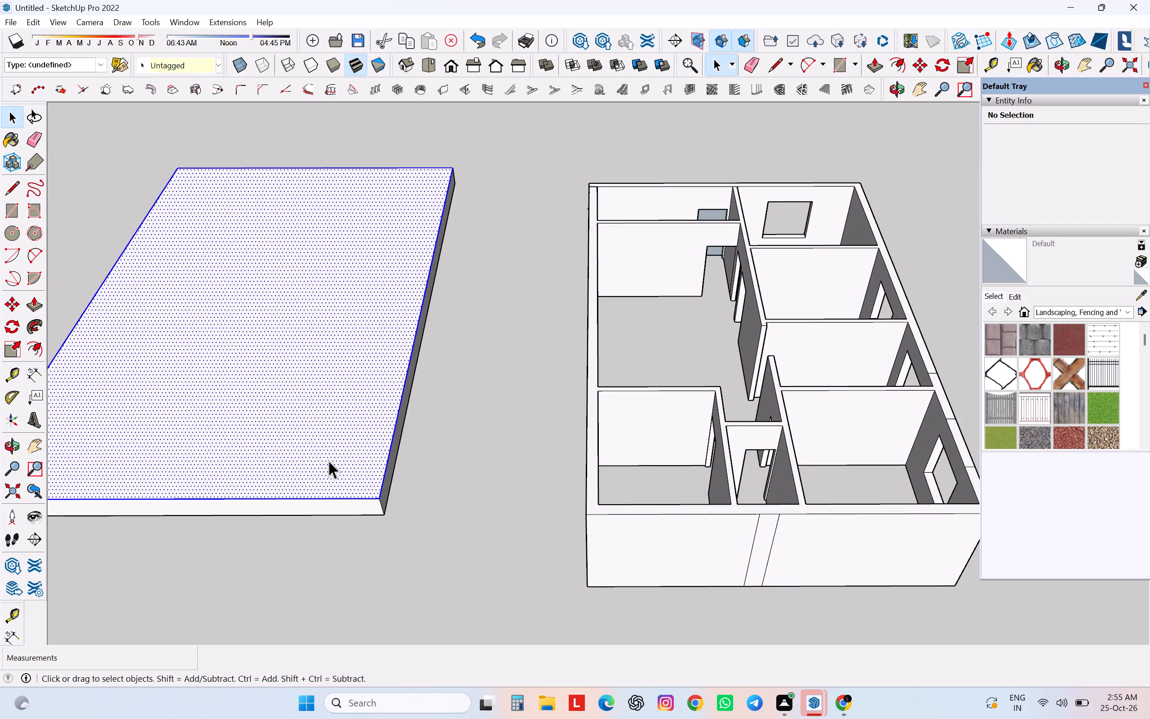
left_click(328, 460)
right_click(328, 460)
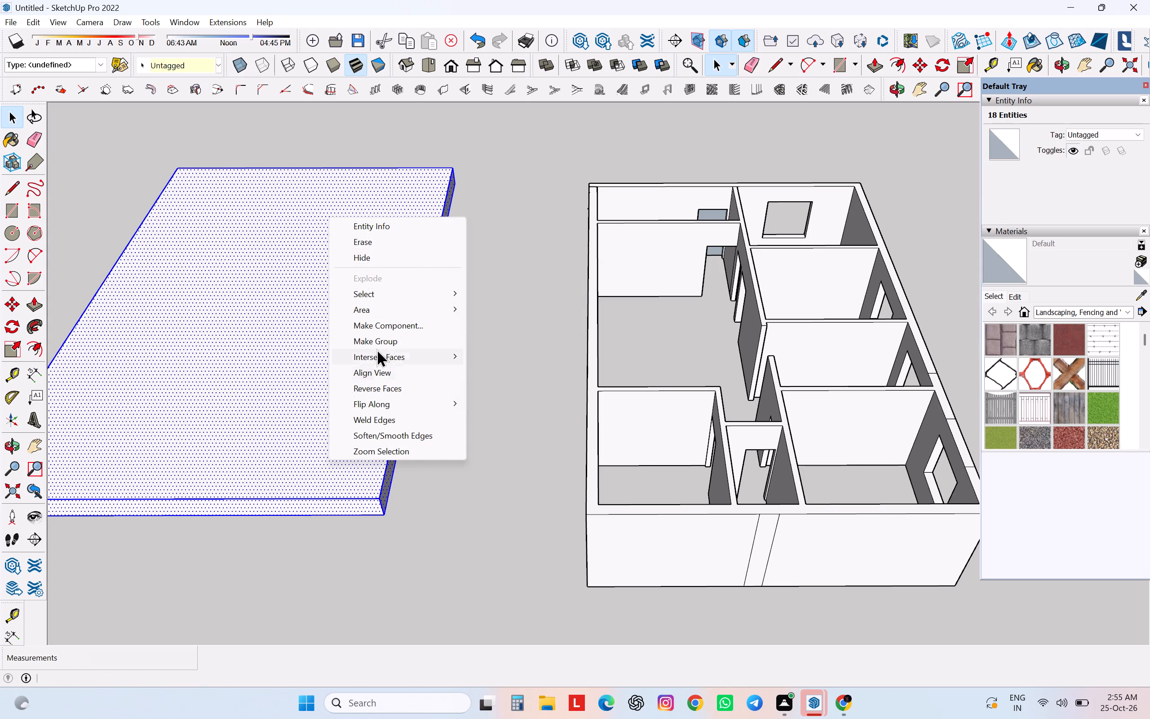
left_click(379, 334)
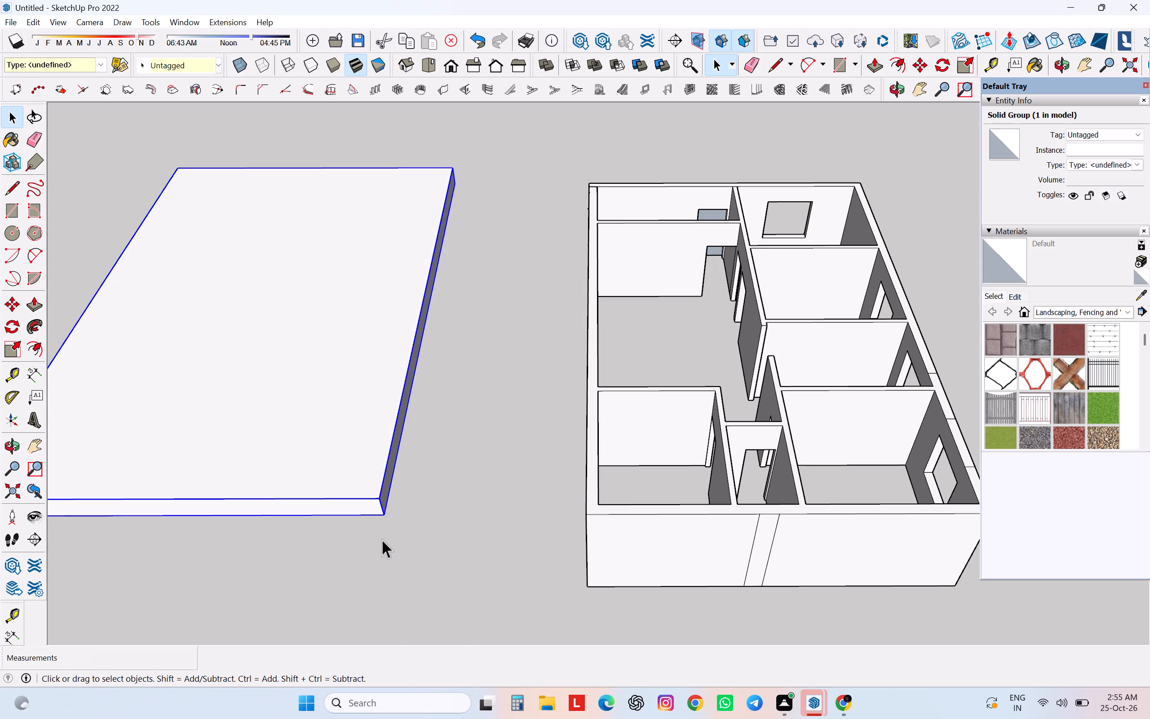
Move the slab group by its top corner to the matching bottom corner of the house, so it sits beneath the walls as a plinth.
key("m")
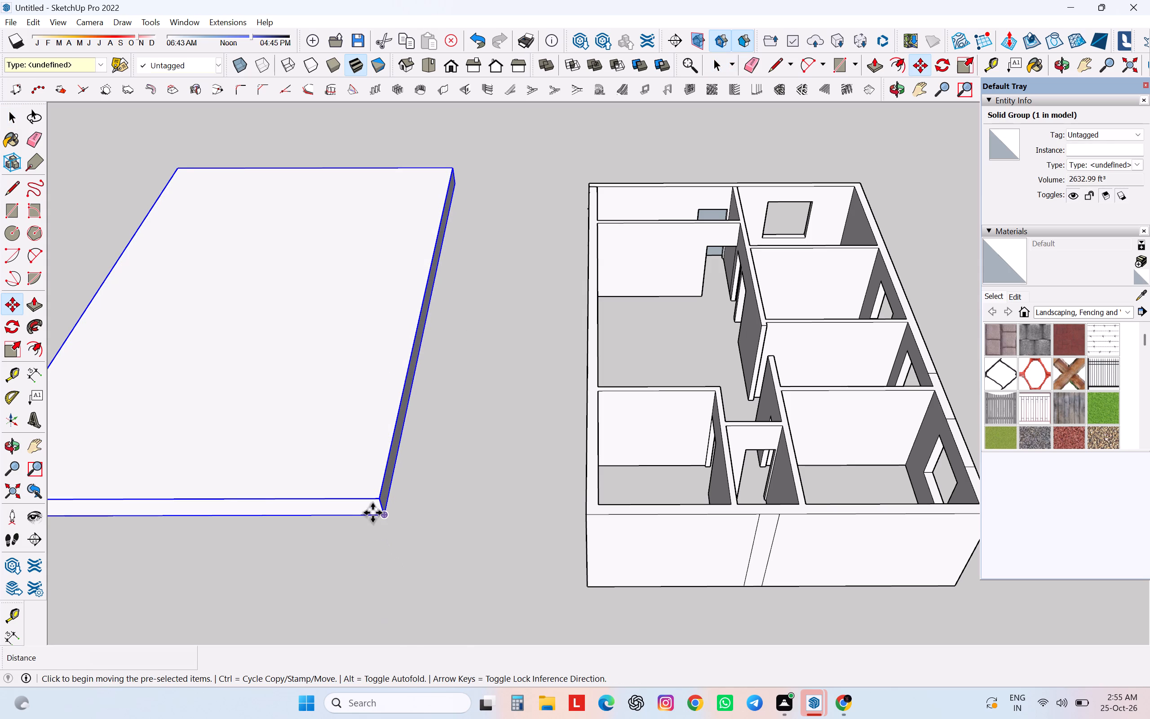
left_click(379, 499)
scroll(477, 582, "down", 8)
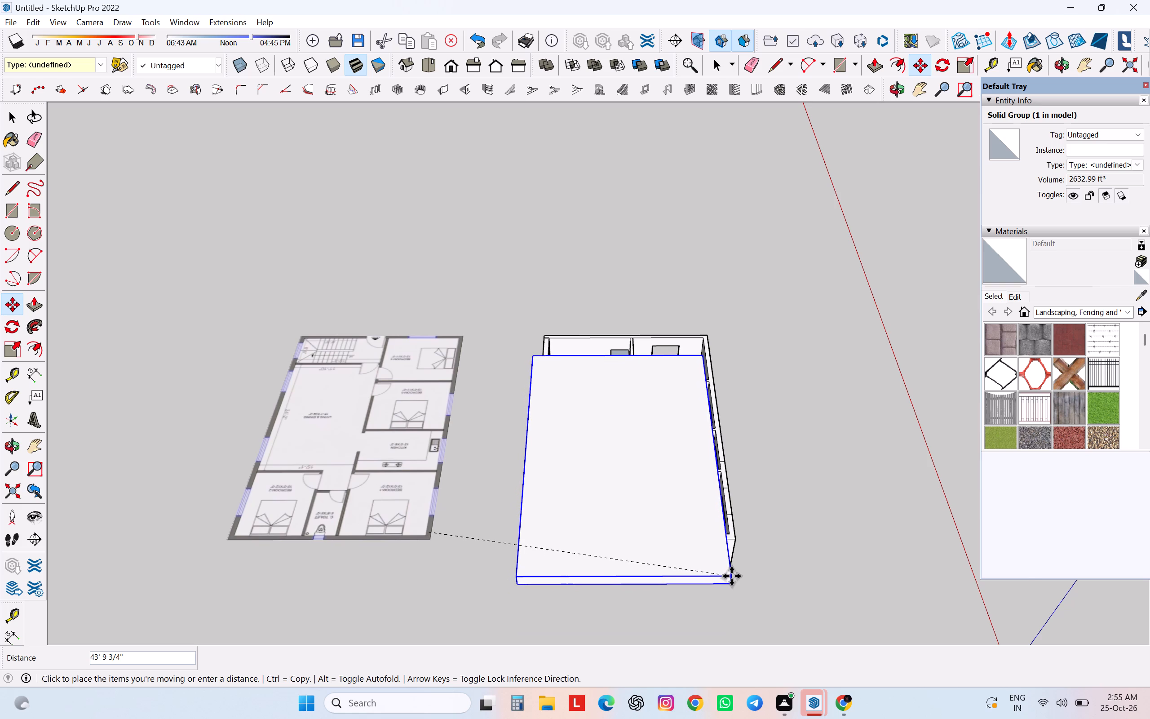
scroll(731, 576, "down", 1)
middle_click_drag(726, 572, 503, 392)
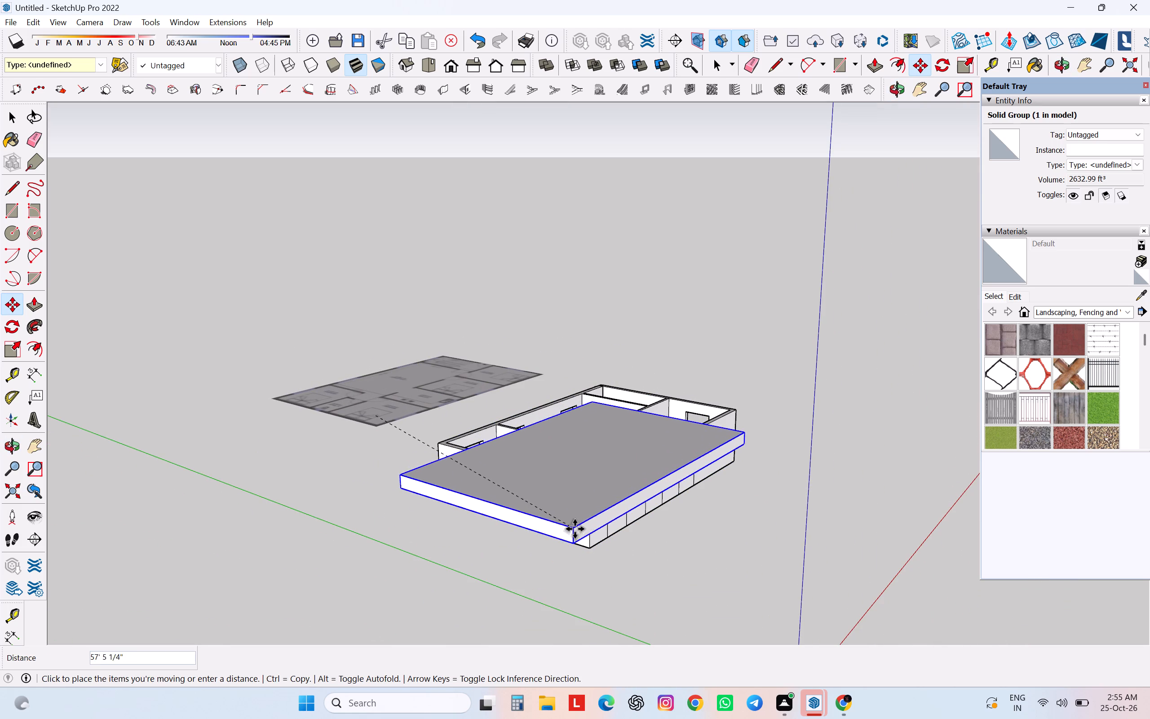
scroll(661, 550, "down", 7)
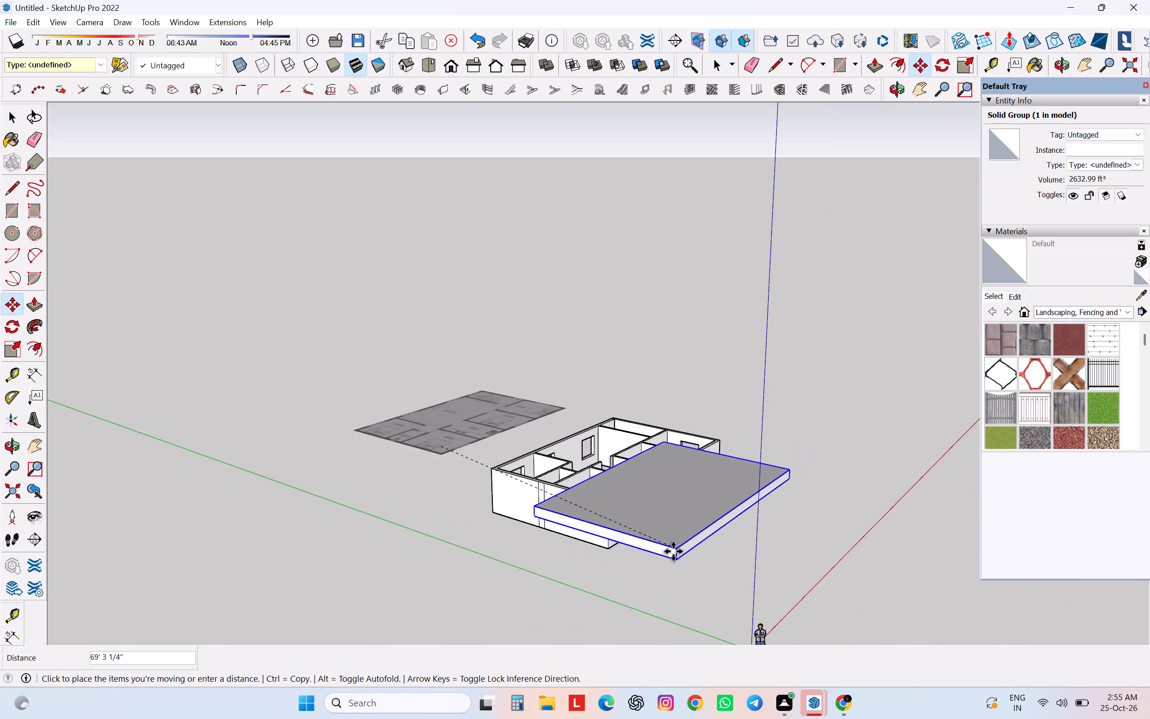
middle_click_drag(673, 551, 768, 395)
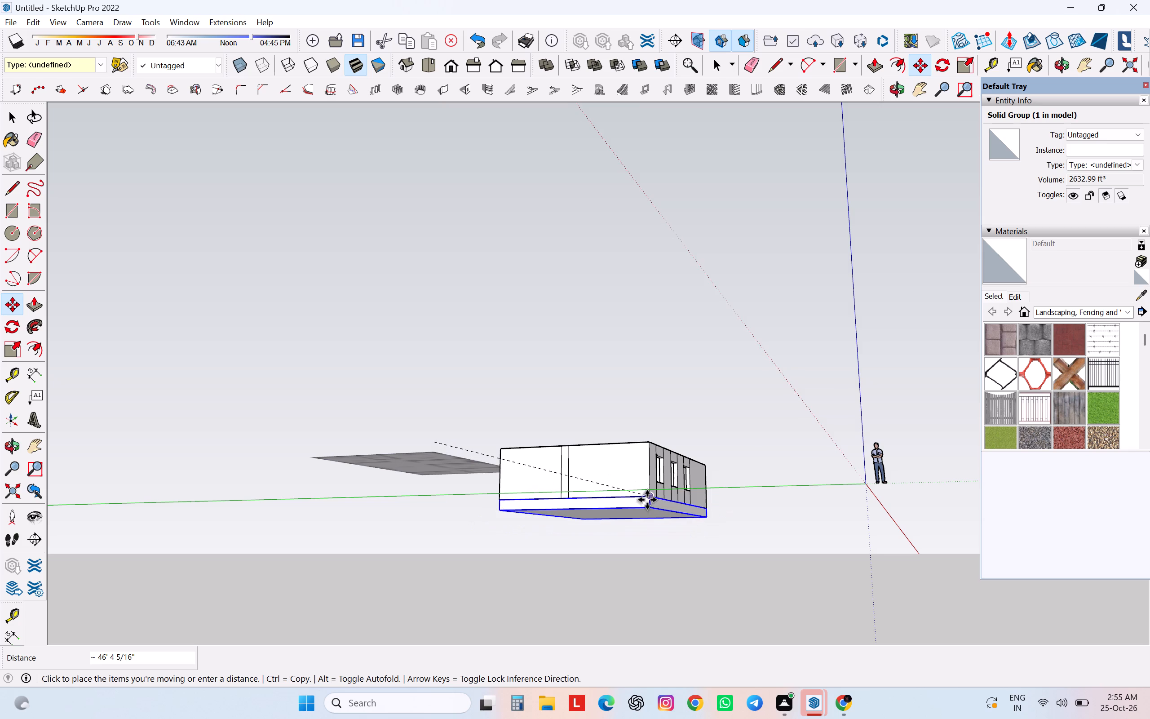
scroll(647, 500, "up", 8)
left_click(647, 500)
Inside the wall group, delete the door-shaped face beside the window in the outer end wall to open the doorway.
middle_click_drag(672, 567, 448, 613)
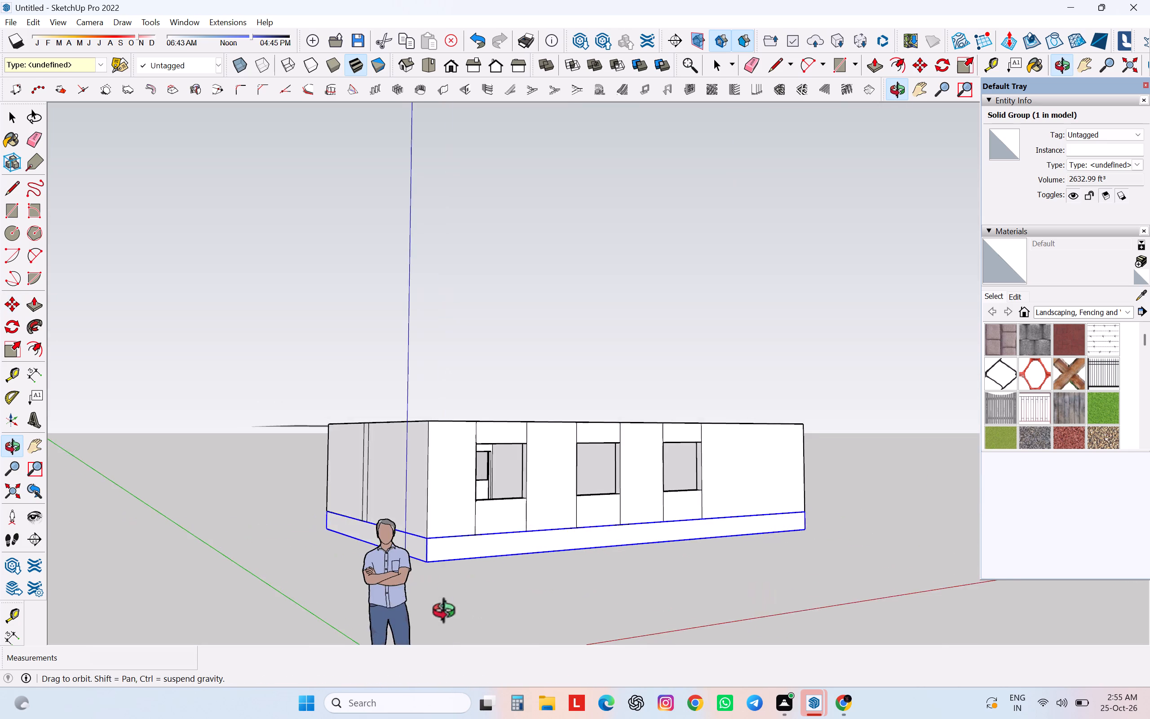
middle_click_drag(448, 613, 448, 613)
scroll(448, 613, "up", 1)
scroll(457, 603, "down", 6)
middle_click_drag(534, 577, 179, 592)
scroll(534, 577, "down", 1)
scroll(418, 488, "down", 4)
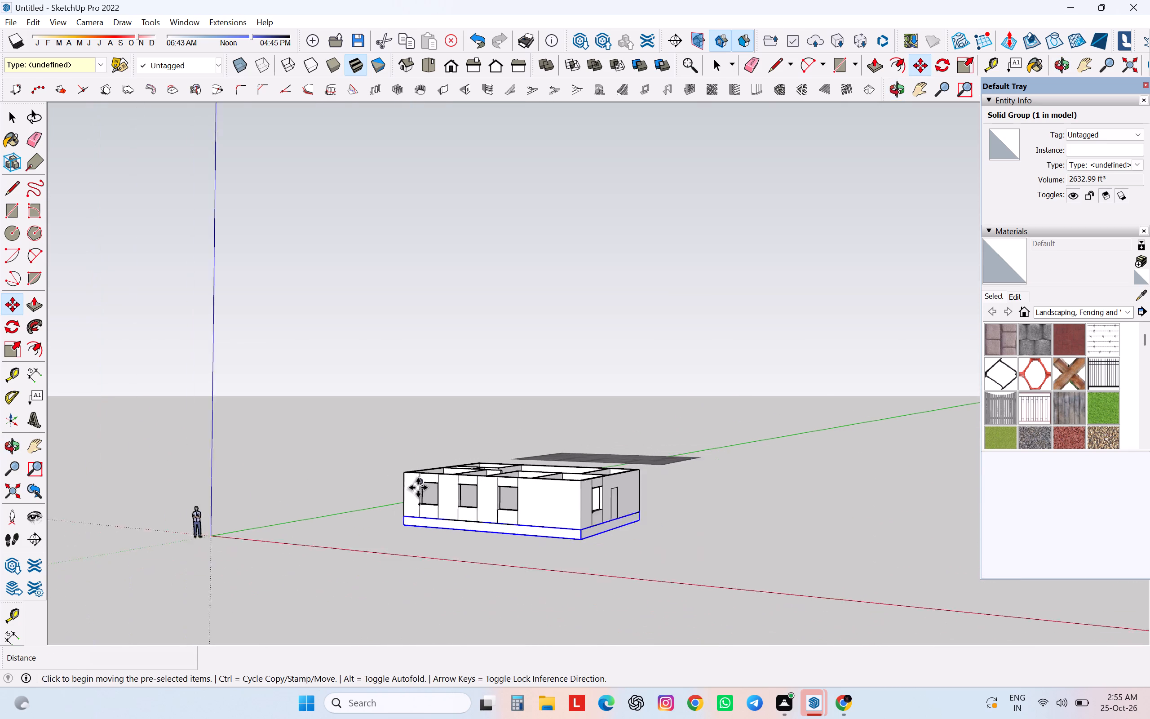
scroll(418, 488, "down", 1)
middle_click_drag(547, 538, 247, 546)
middle_click_drag(510, 500, 433, 500)
scroll(545, 492, "up", 6)
middle_click(545, 492)
scroll(545, 492, "up", 15)
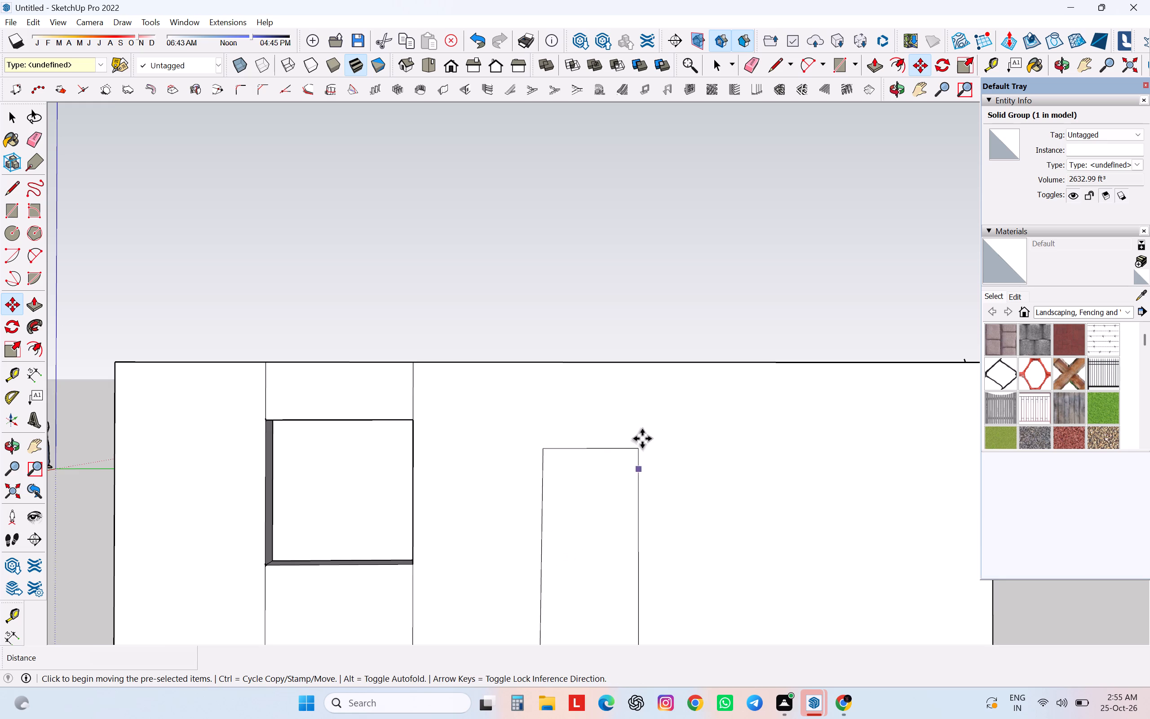
scroll(643, 435, "down", 5)
key("space")
left_click(615, 513)
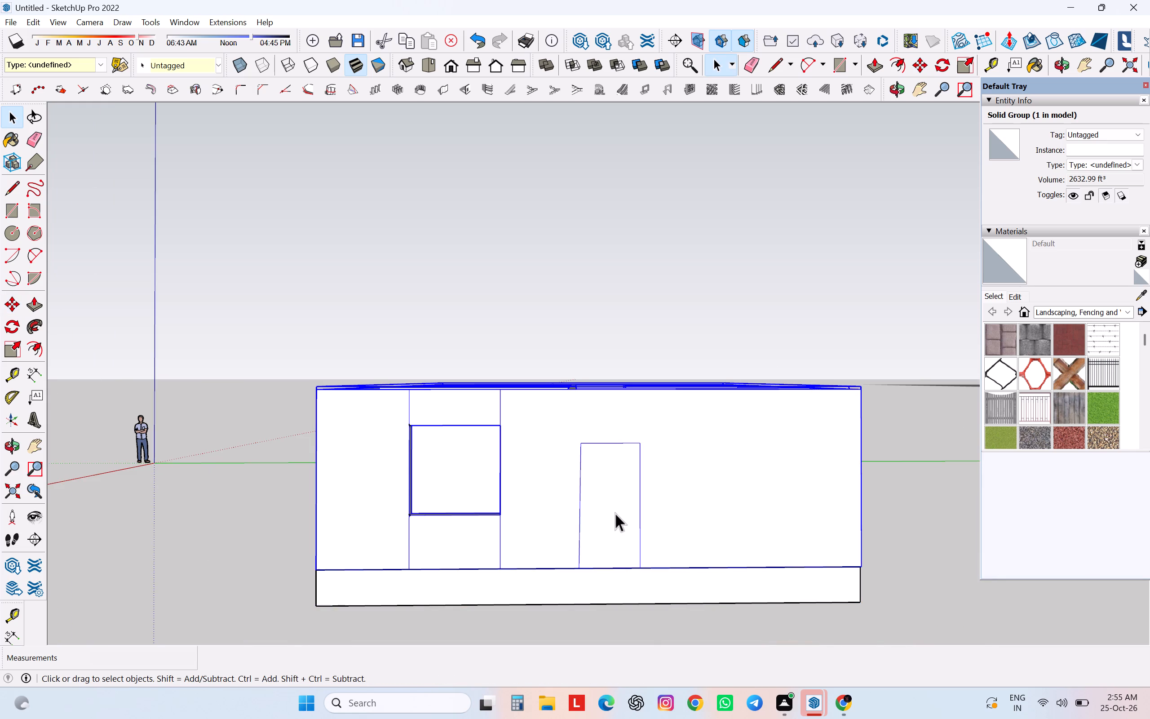
double_click(615, 513)
right_click(615, 513)
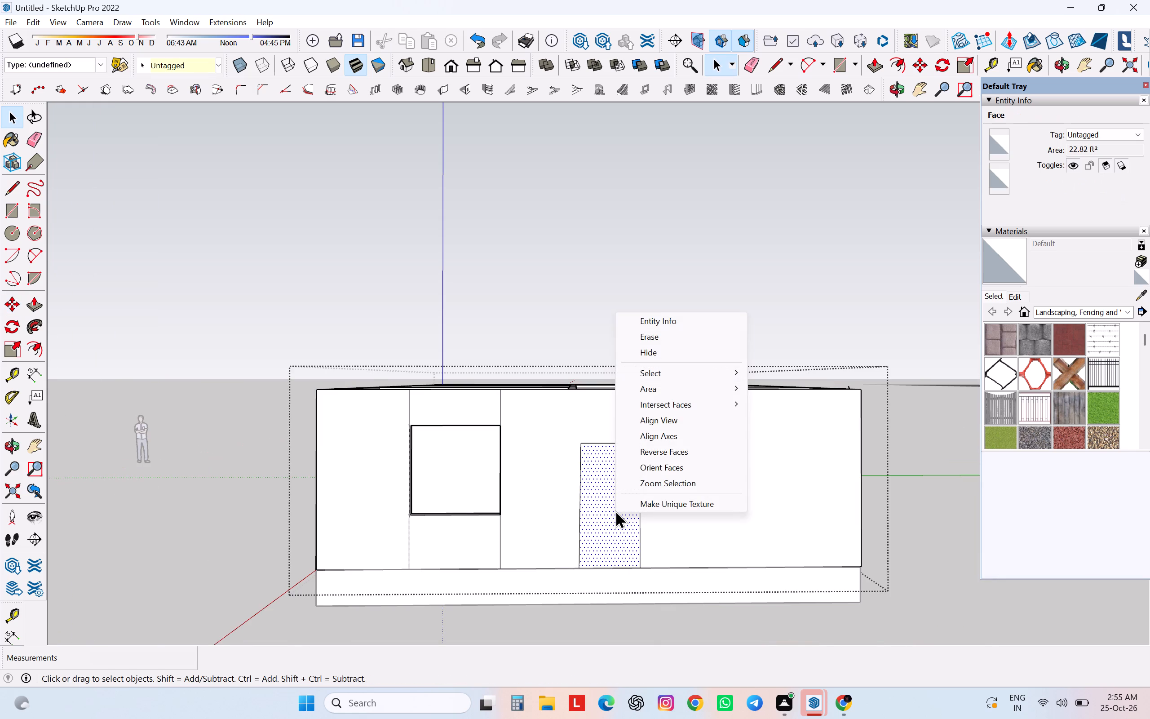
key("Delete")
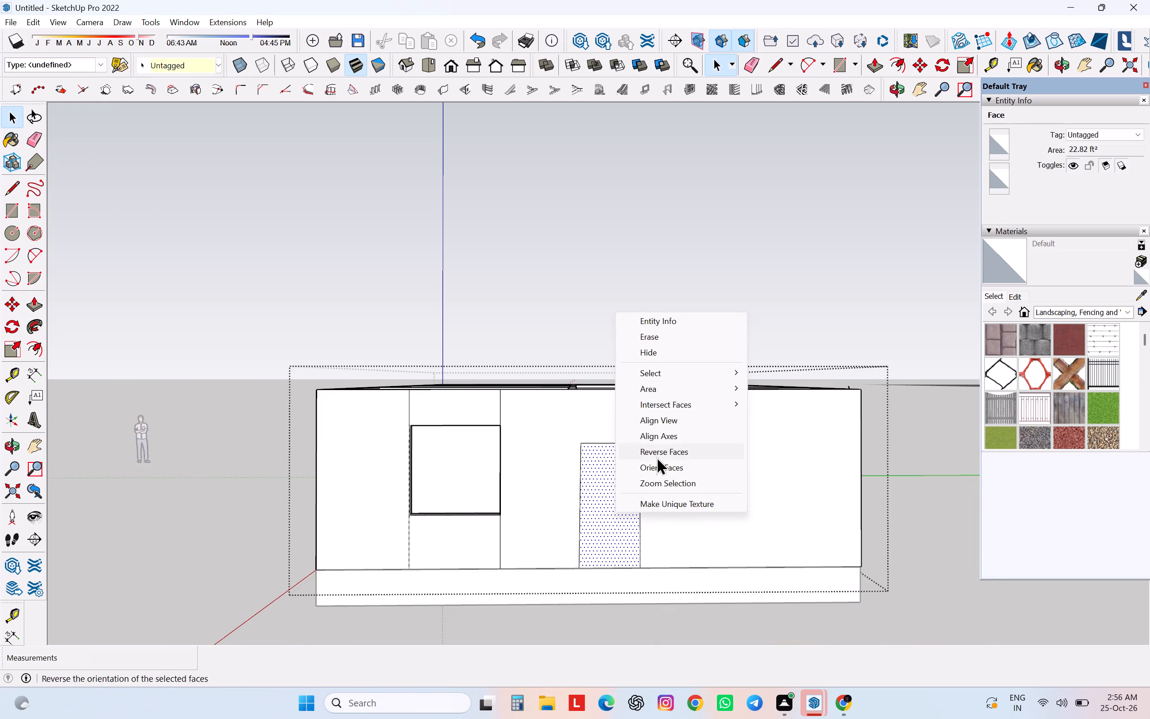
left_click(616, 547)
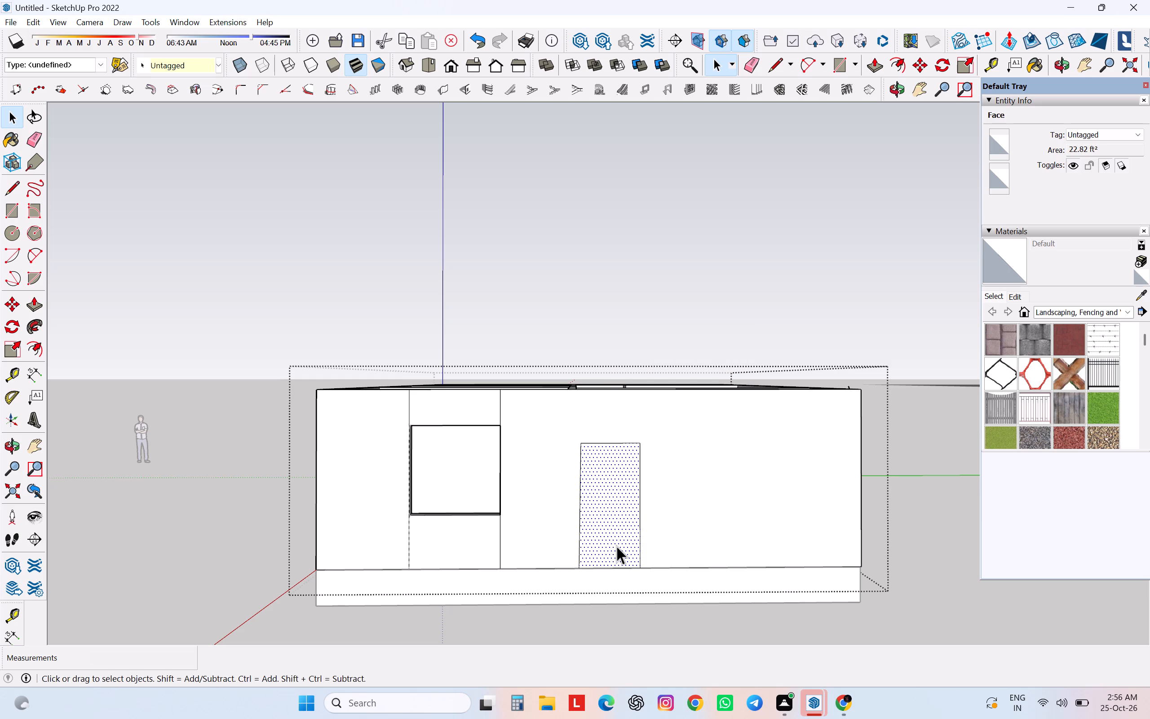
key("Delete")
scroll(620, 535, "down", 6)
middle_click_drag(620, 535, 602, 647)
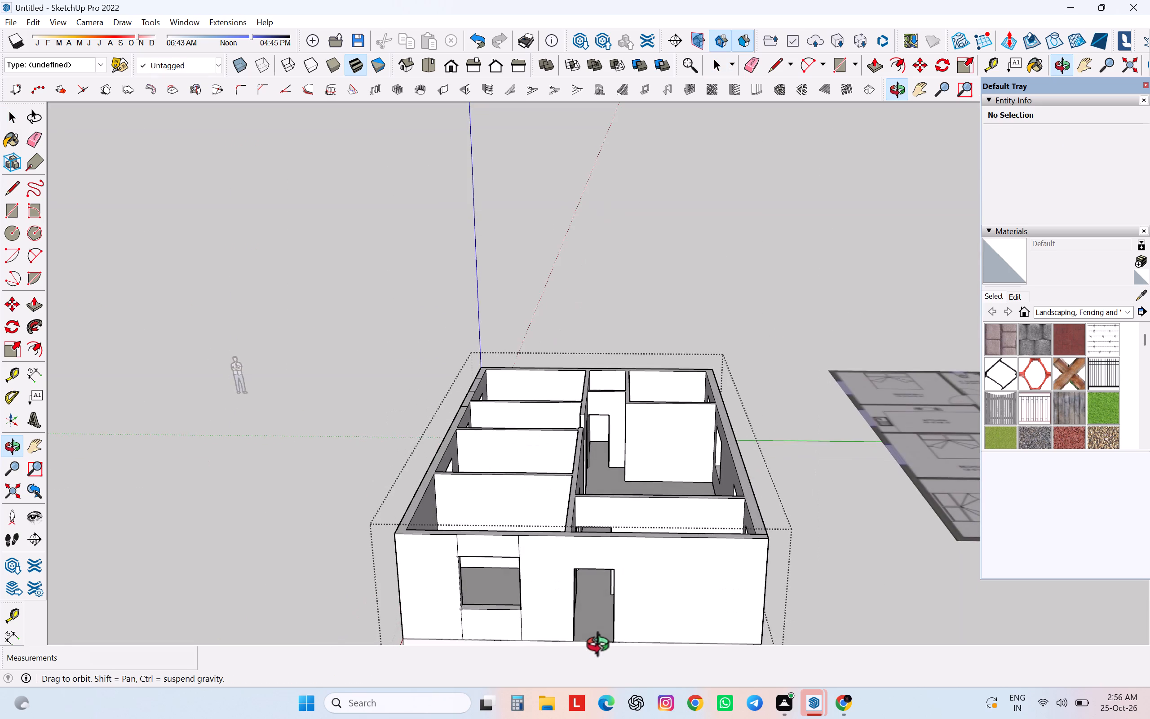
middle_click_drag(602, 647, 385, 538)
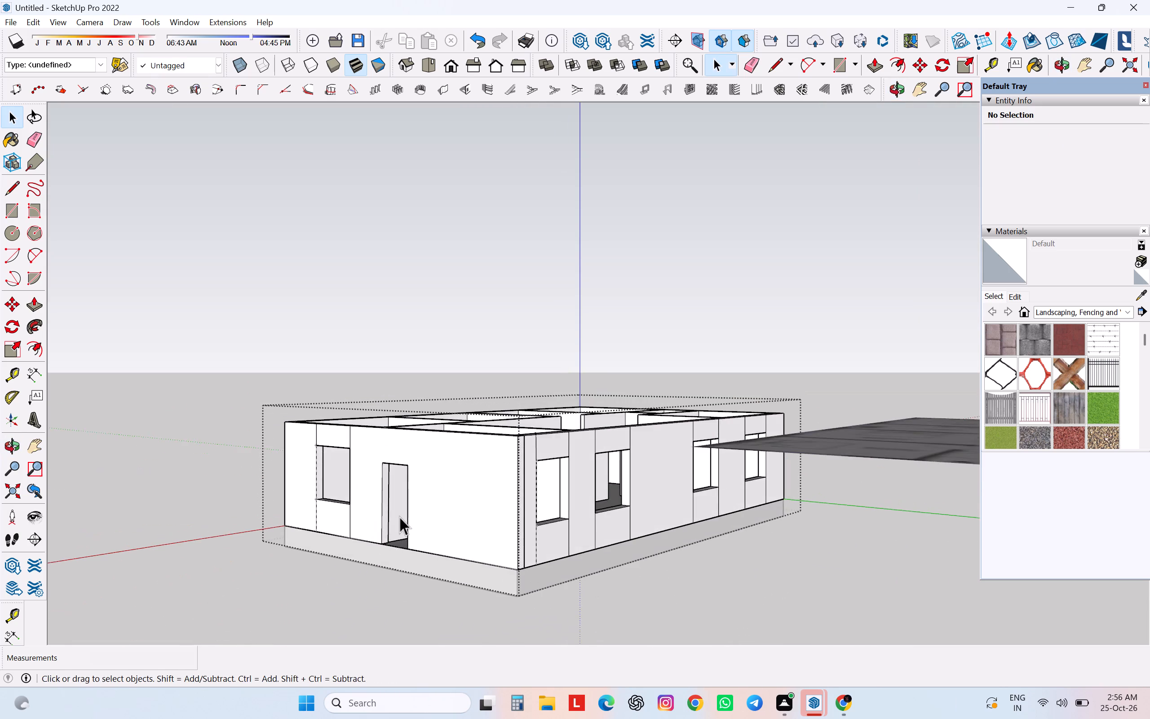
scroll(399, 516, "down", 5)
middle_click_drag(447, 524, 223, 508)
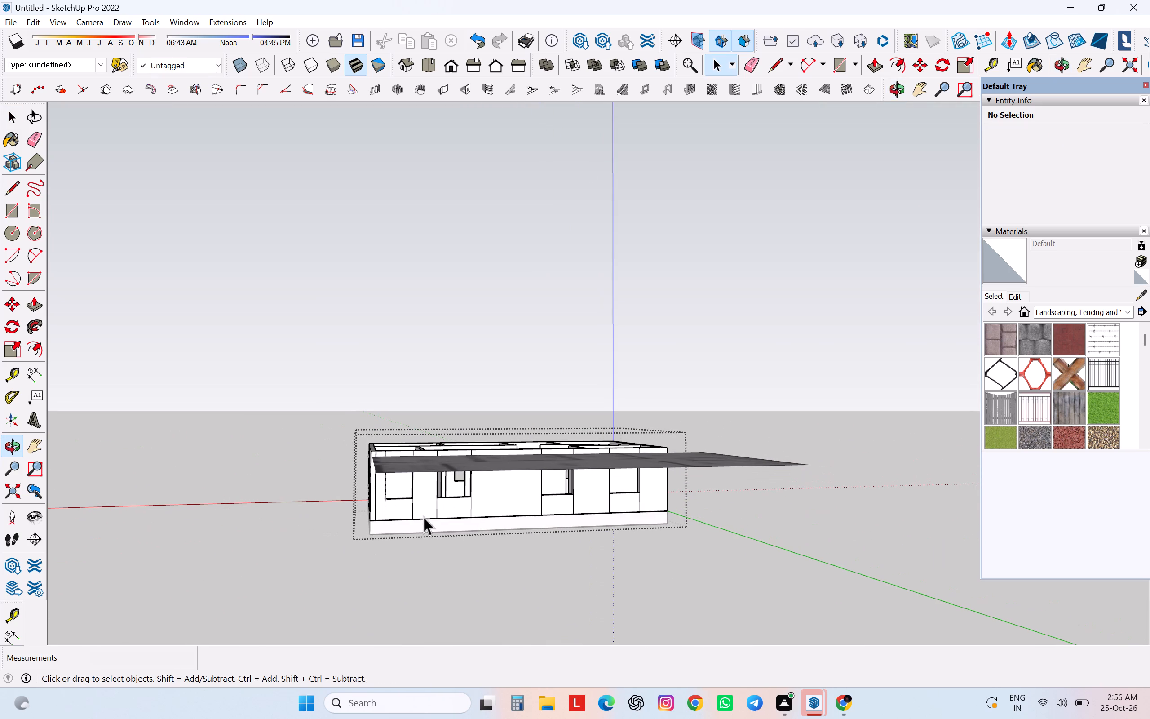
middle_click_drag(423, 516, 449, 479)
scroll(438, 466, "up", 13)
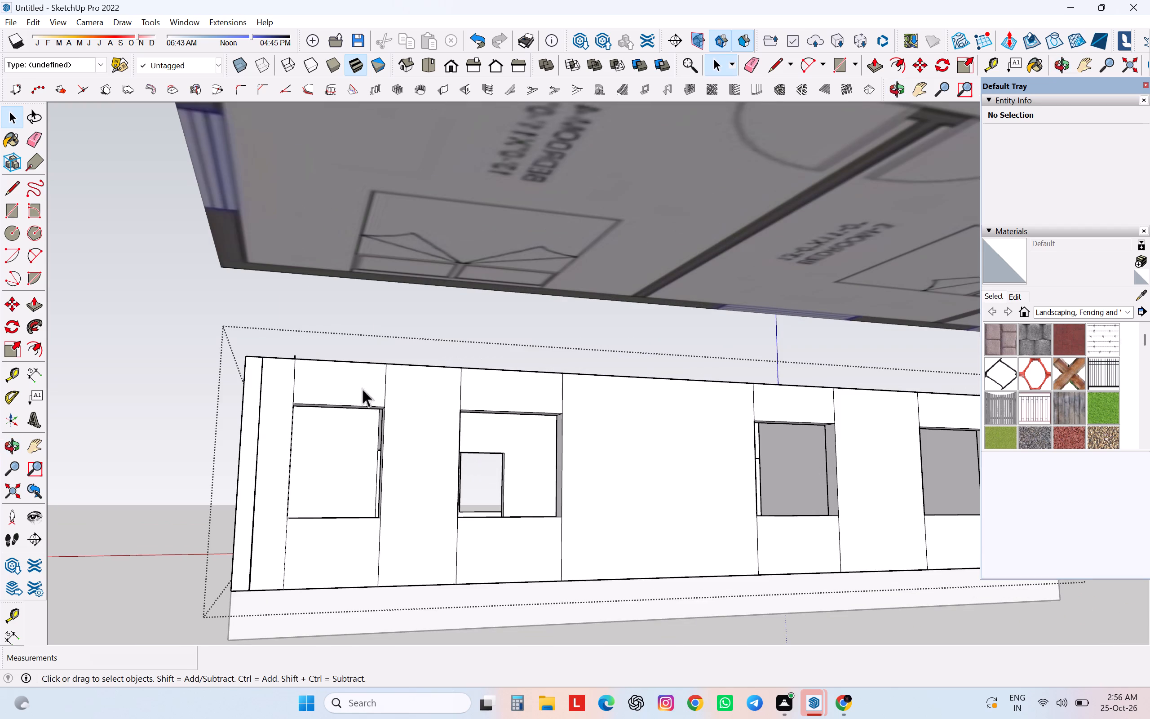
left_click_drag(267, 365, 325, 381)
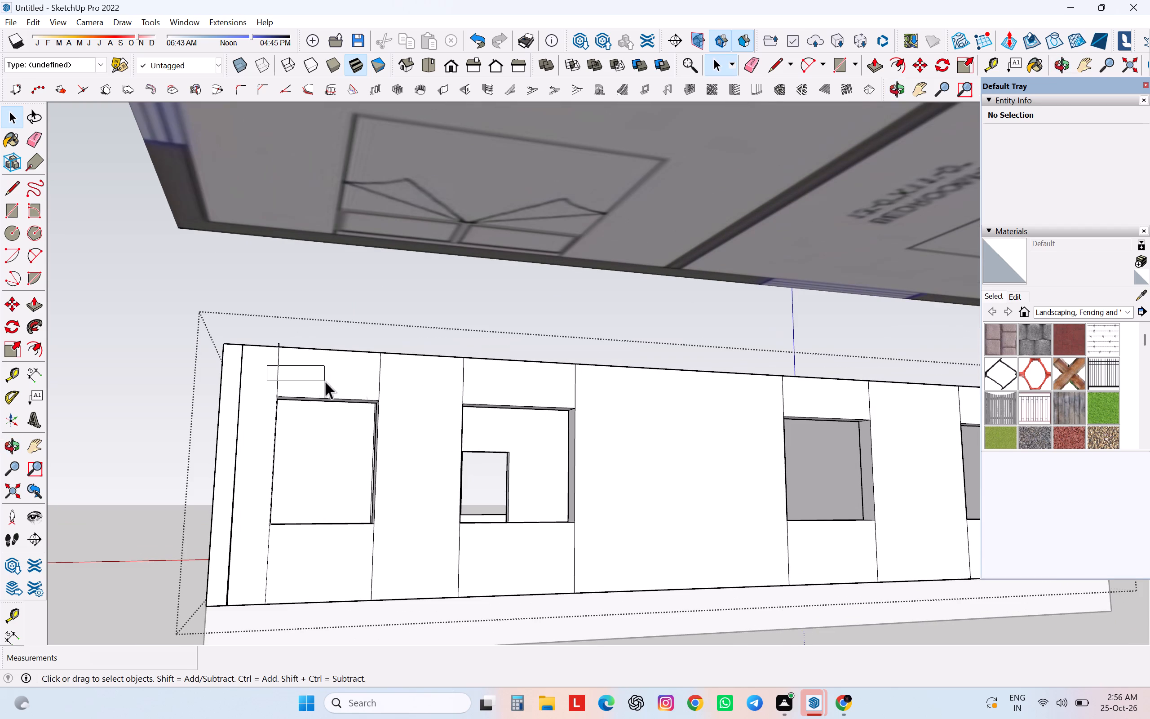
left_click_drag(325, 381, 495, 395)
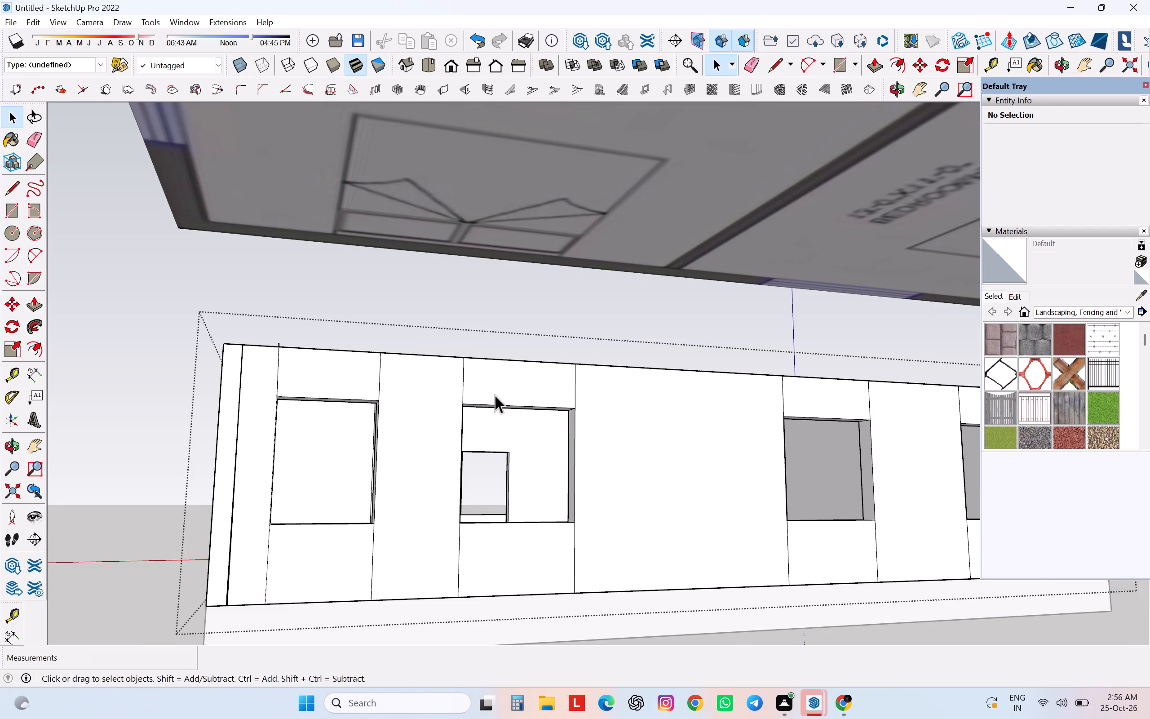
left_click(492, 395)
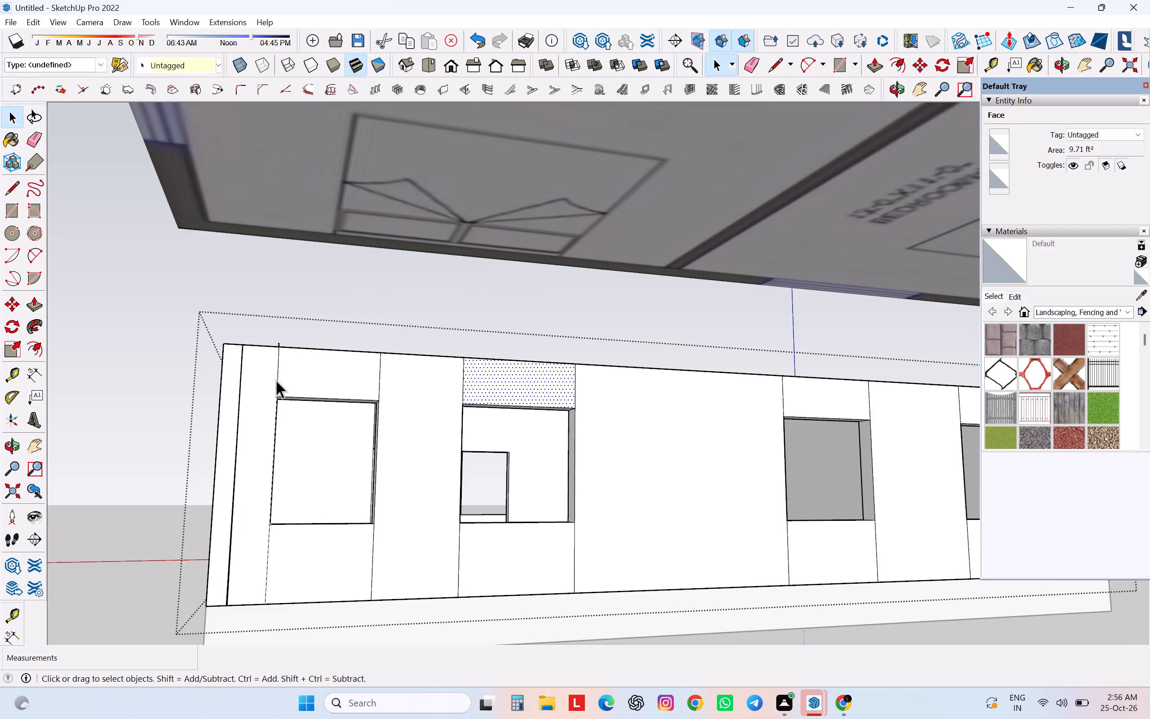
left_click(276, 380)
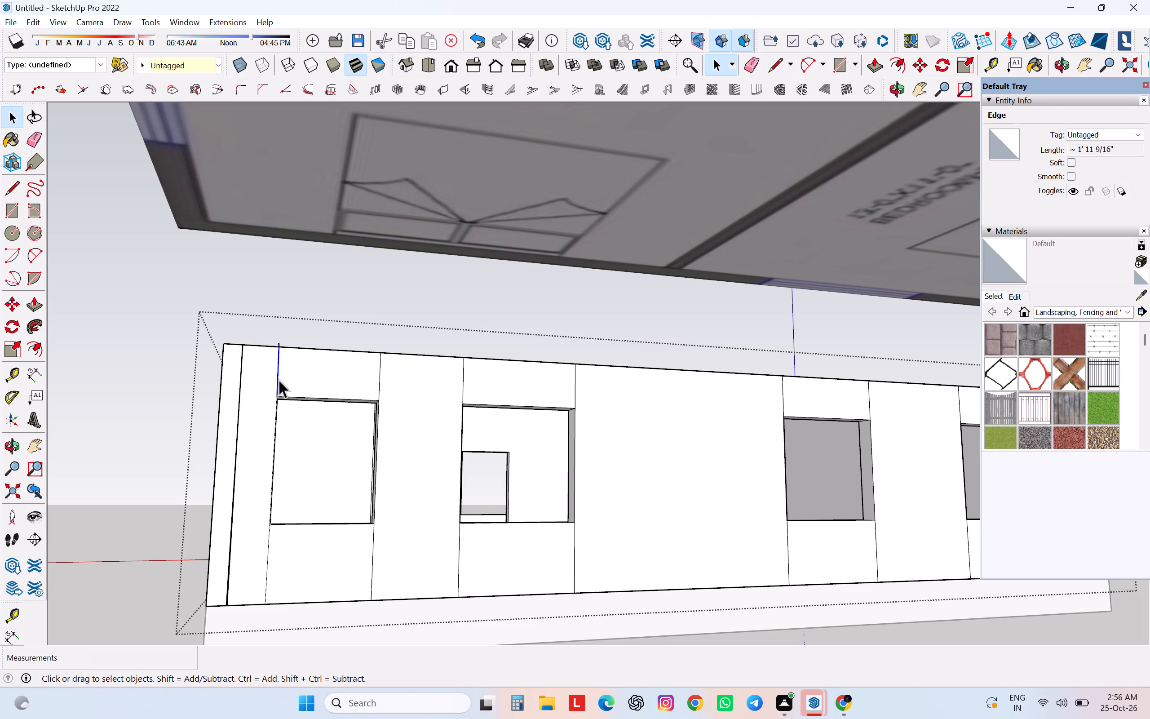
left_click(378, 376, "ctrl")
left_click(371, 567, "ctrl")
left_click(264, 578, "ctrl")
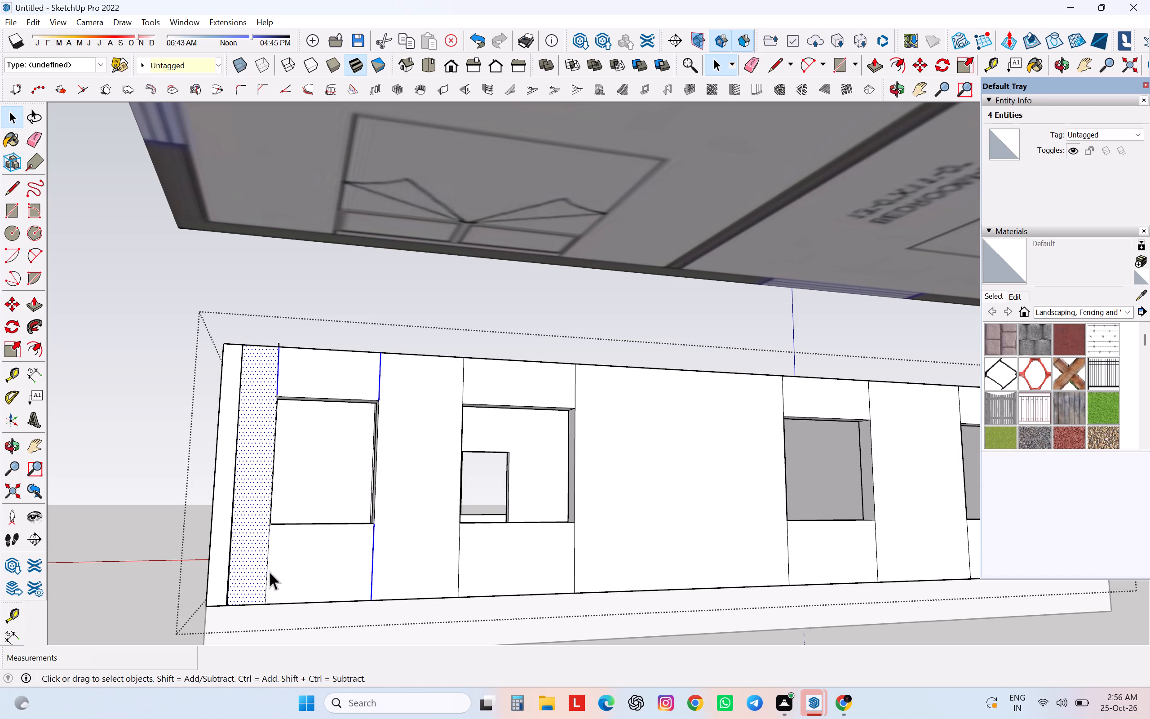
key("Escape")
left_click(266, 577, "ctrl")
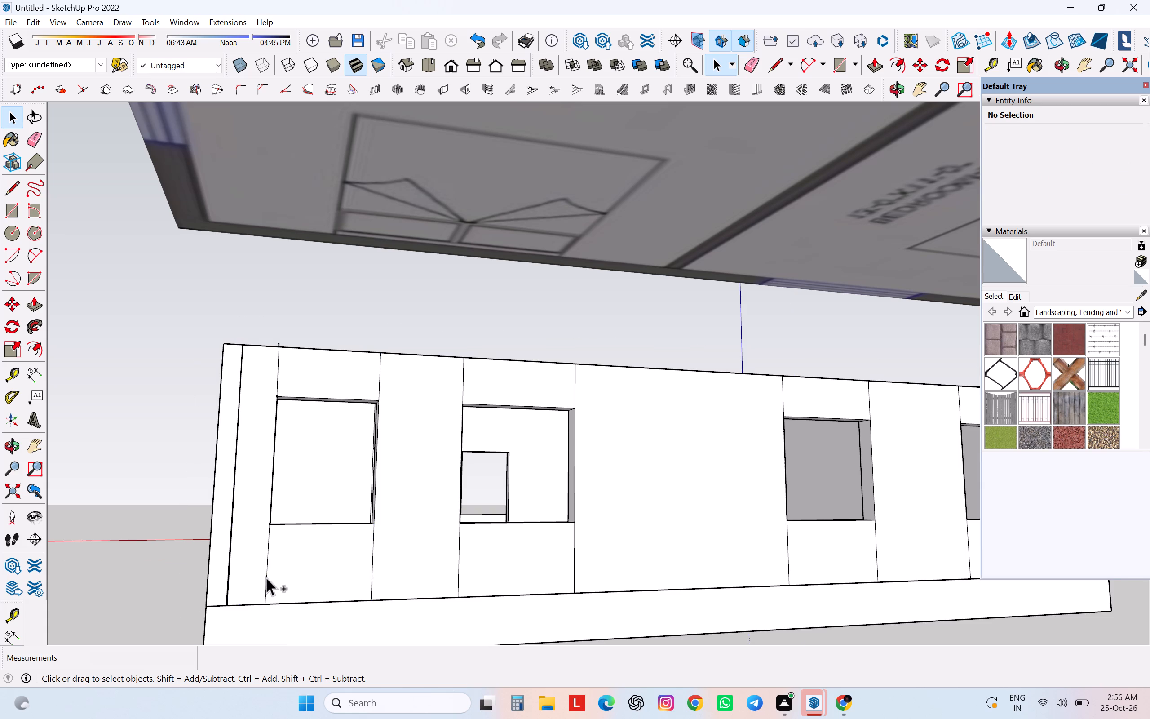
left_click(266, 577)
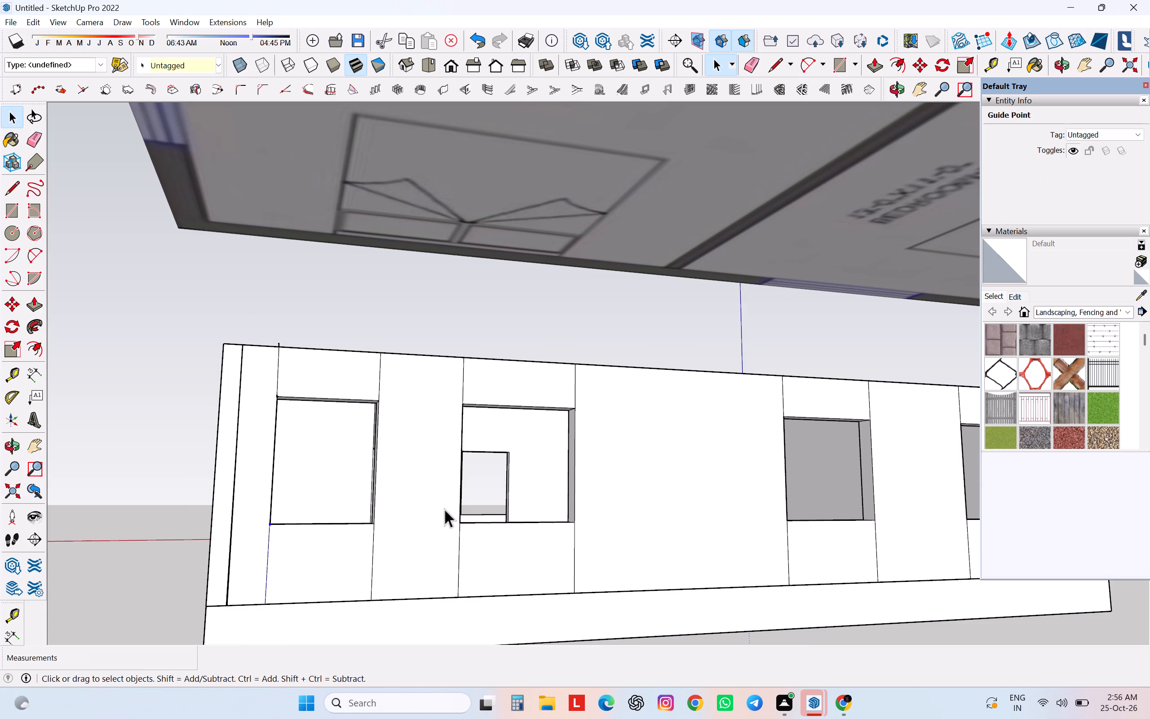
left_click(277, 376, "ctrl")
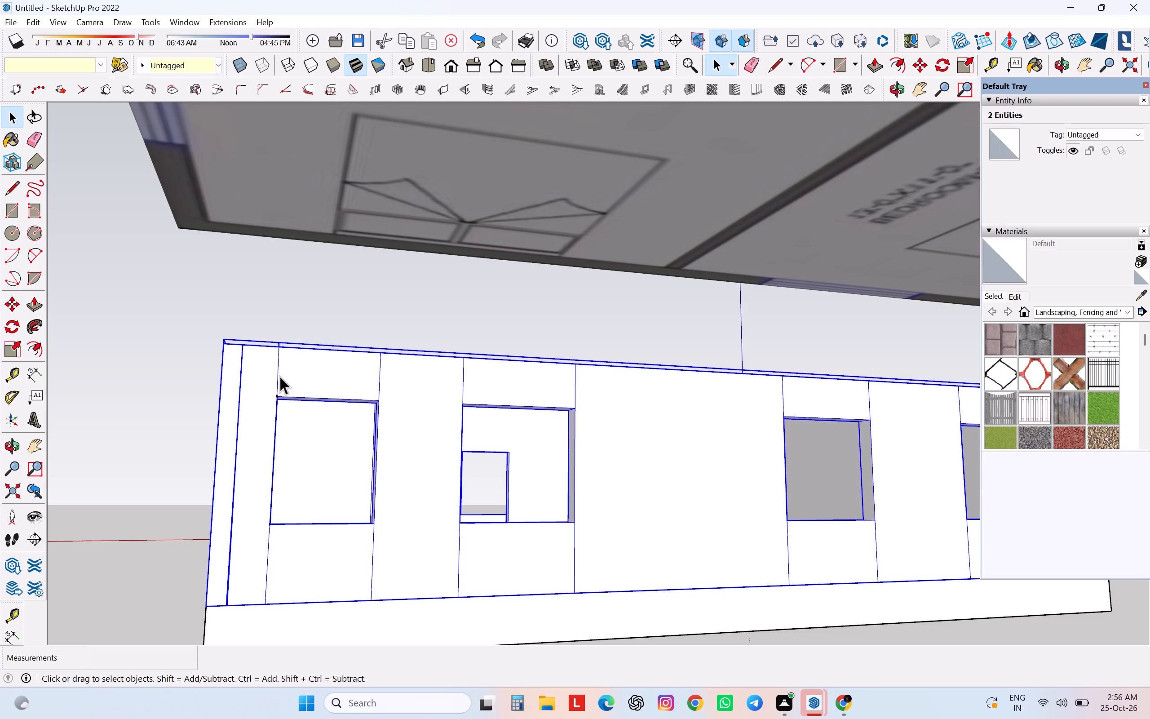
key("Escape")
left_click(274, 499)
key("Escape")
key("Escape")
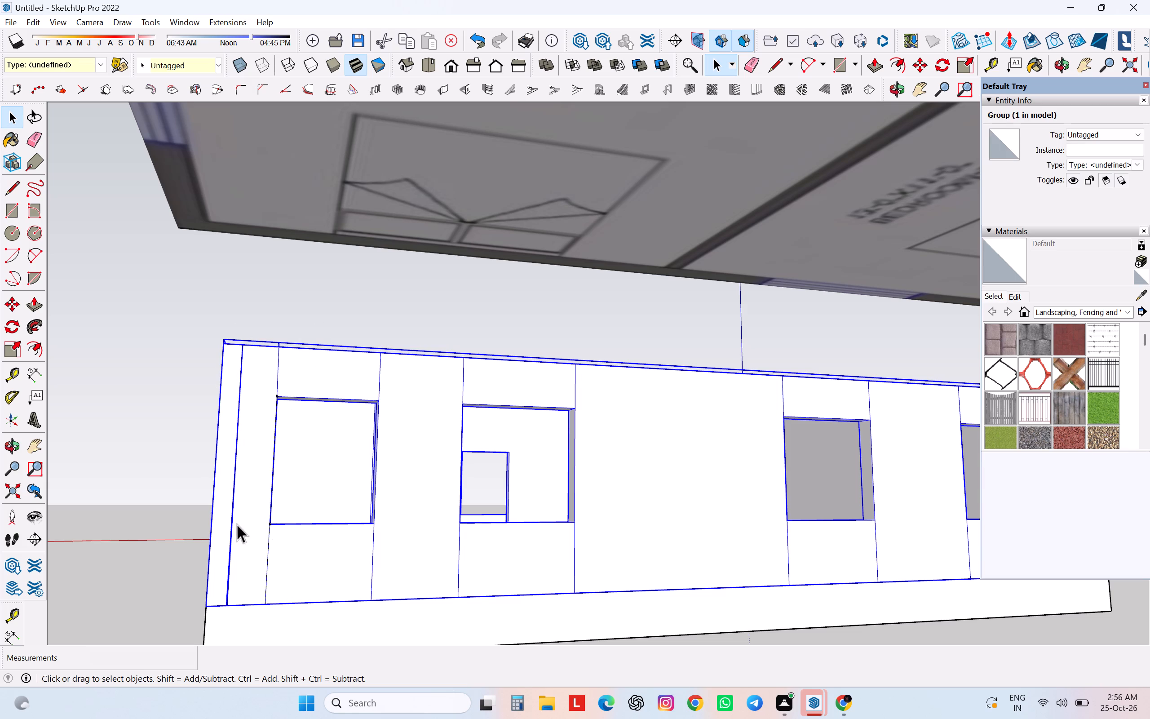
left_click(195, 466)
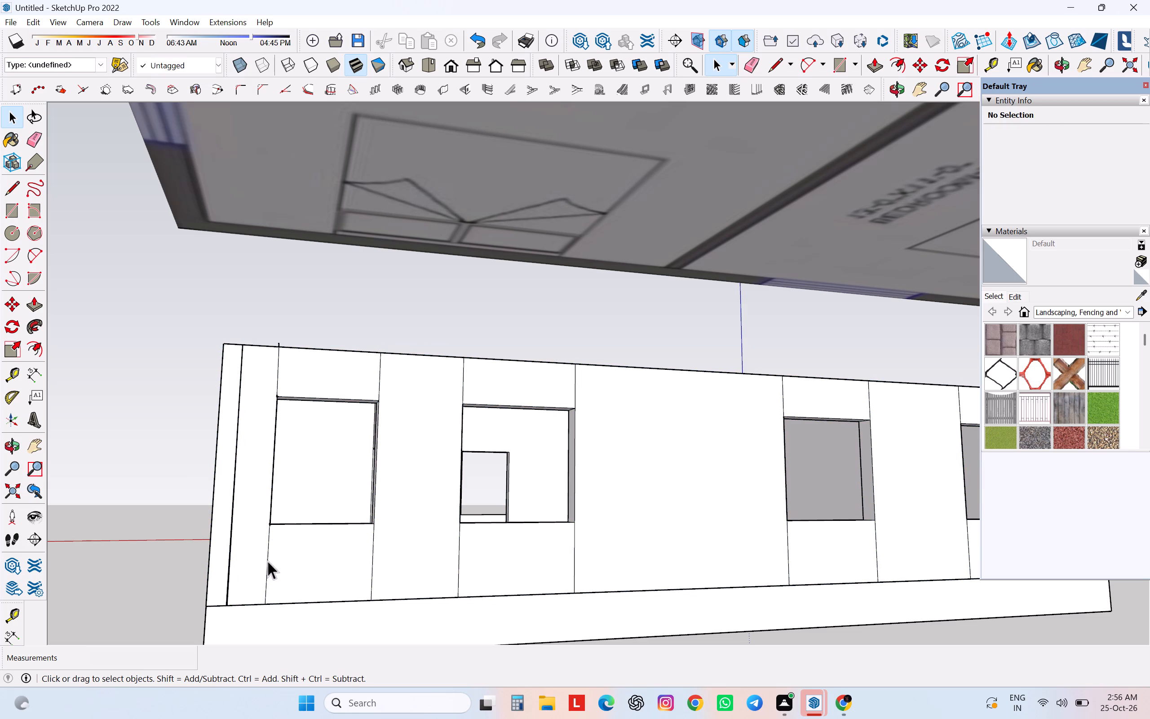
Delete the leftover construction guide running below the first window of the long outer side wall.
left_click(264, 560)
left_click(265, 562)
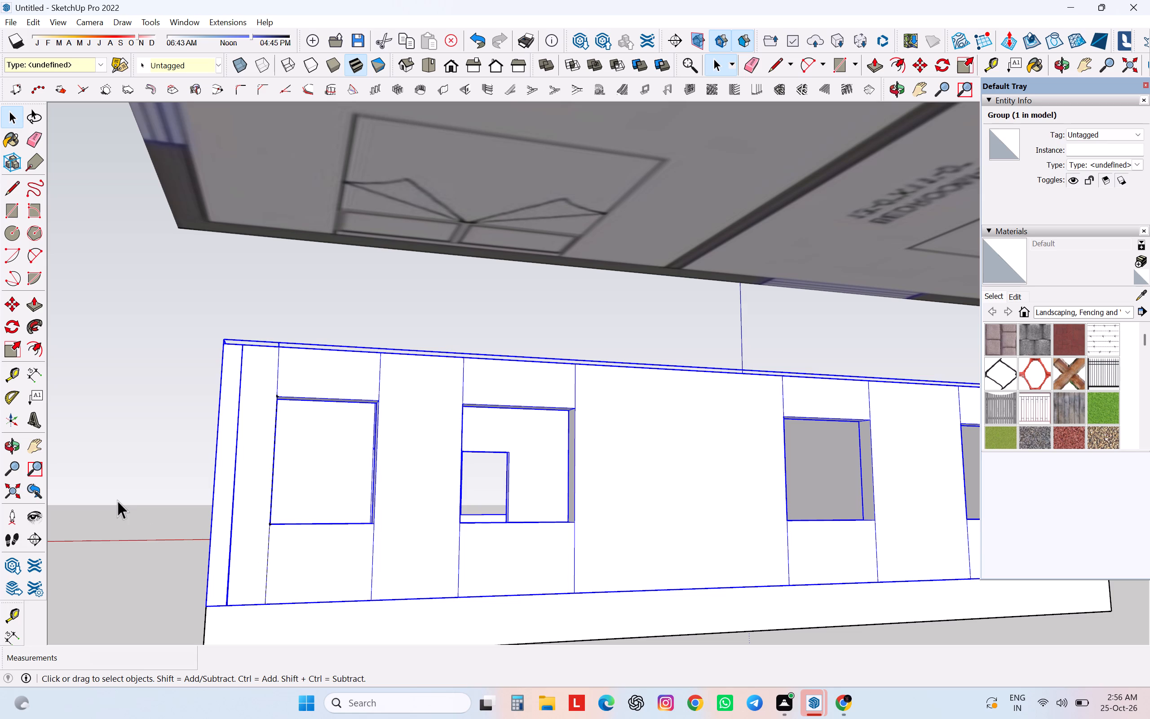
left_click(117, 500)
left_click(266, 567)
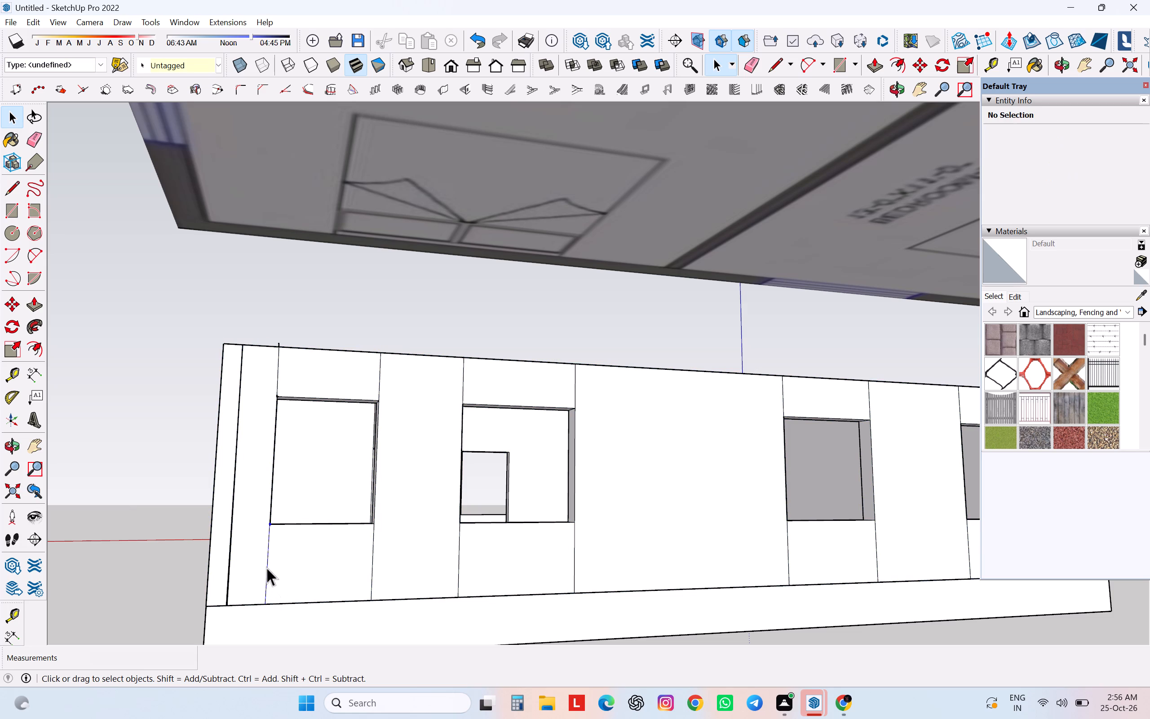
key("Delete")
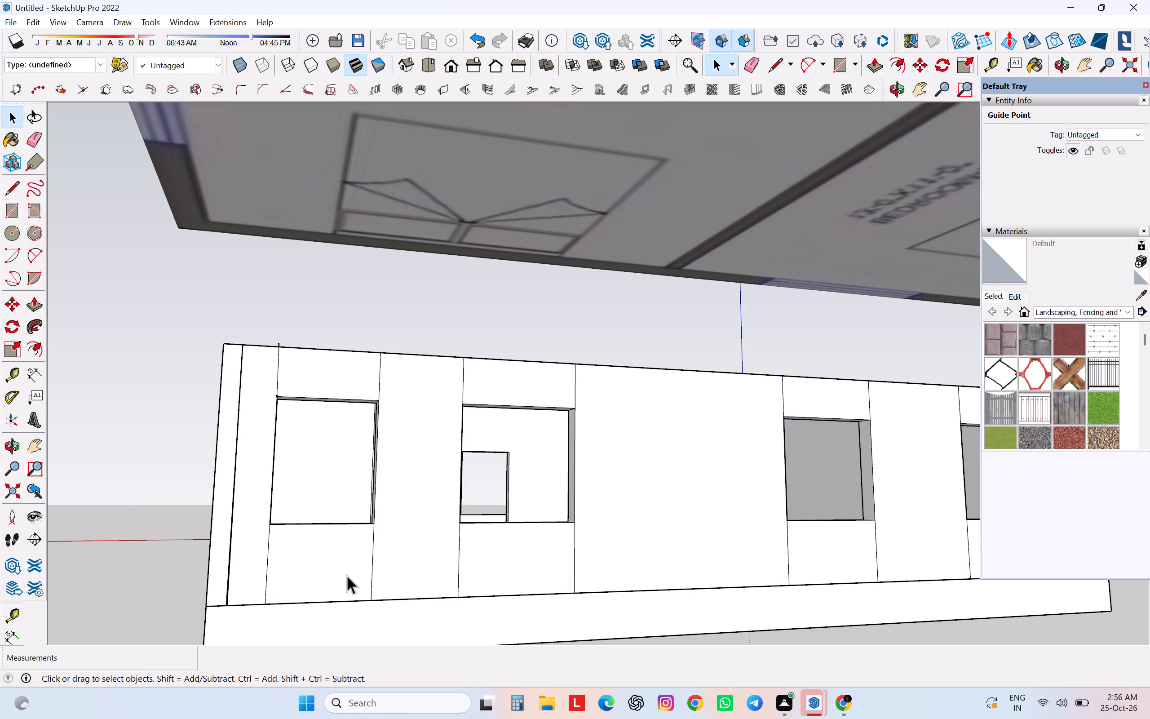
Inside the wall group, delete the two vertical edges above the first window and the one below its side farther from the corner.
left_click(371, 569)
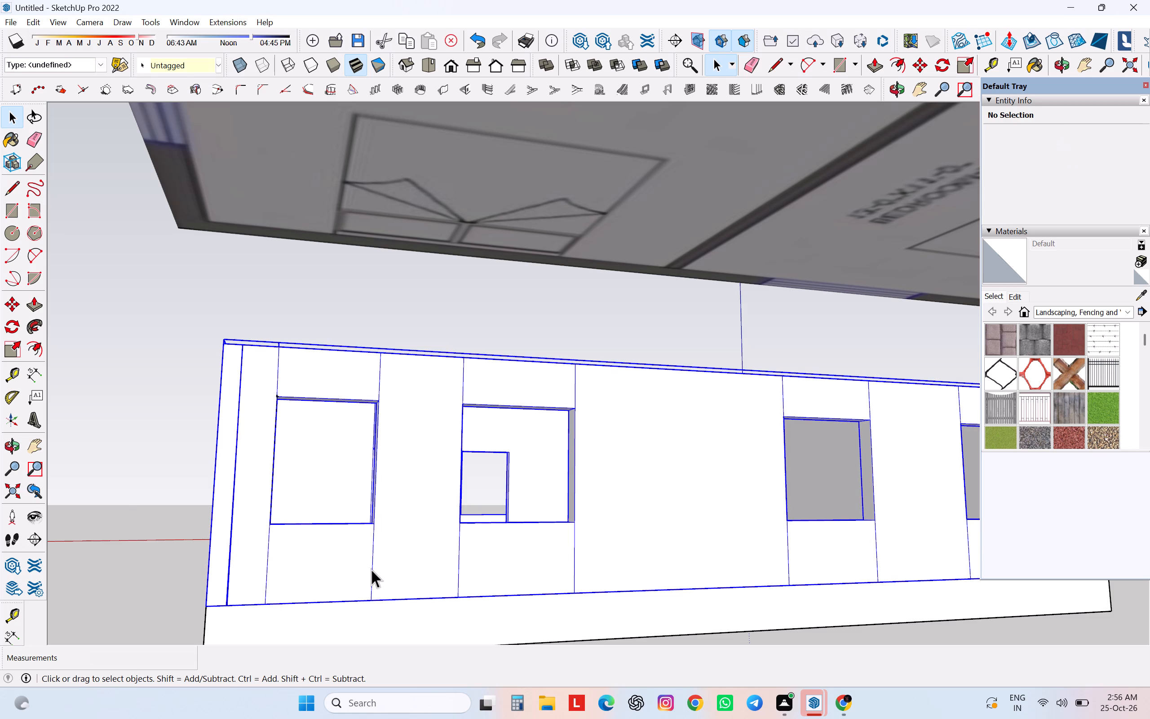
right_click(368, 568)
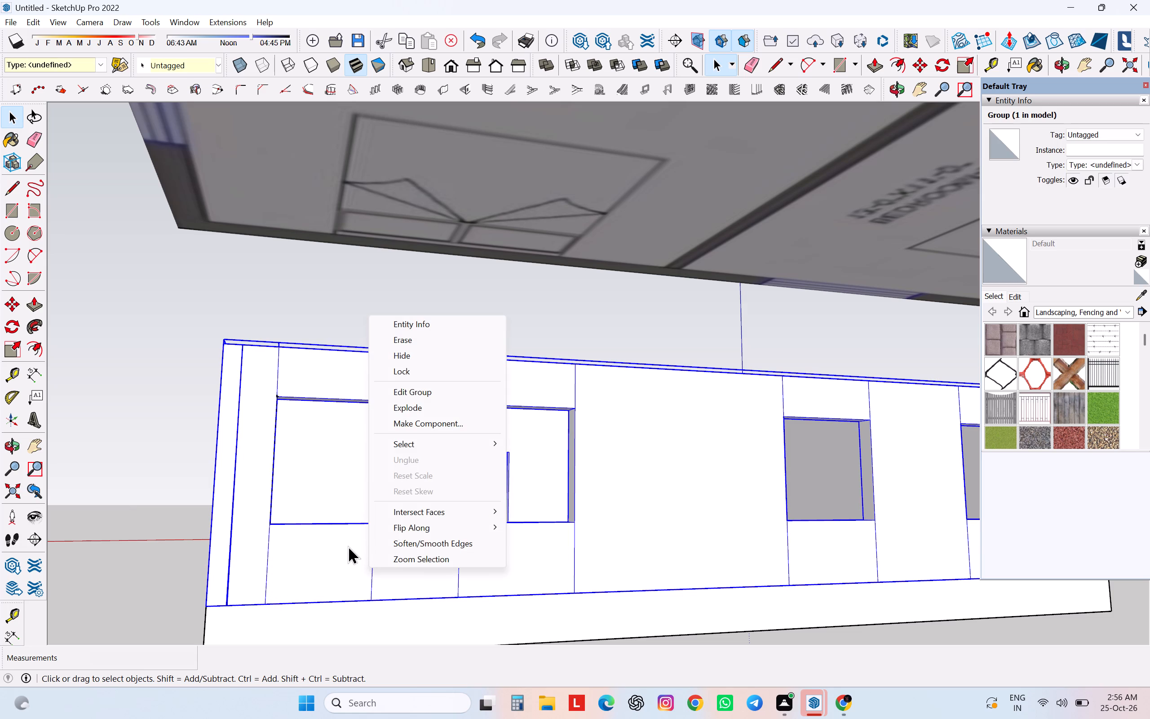
left_click(423, 395)
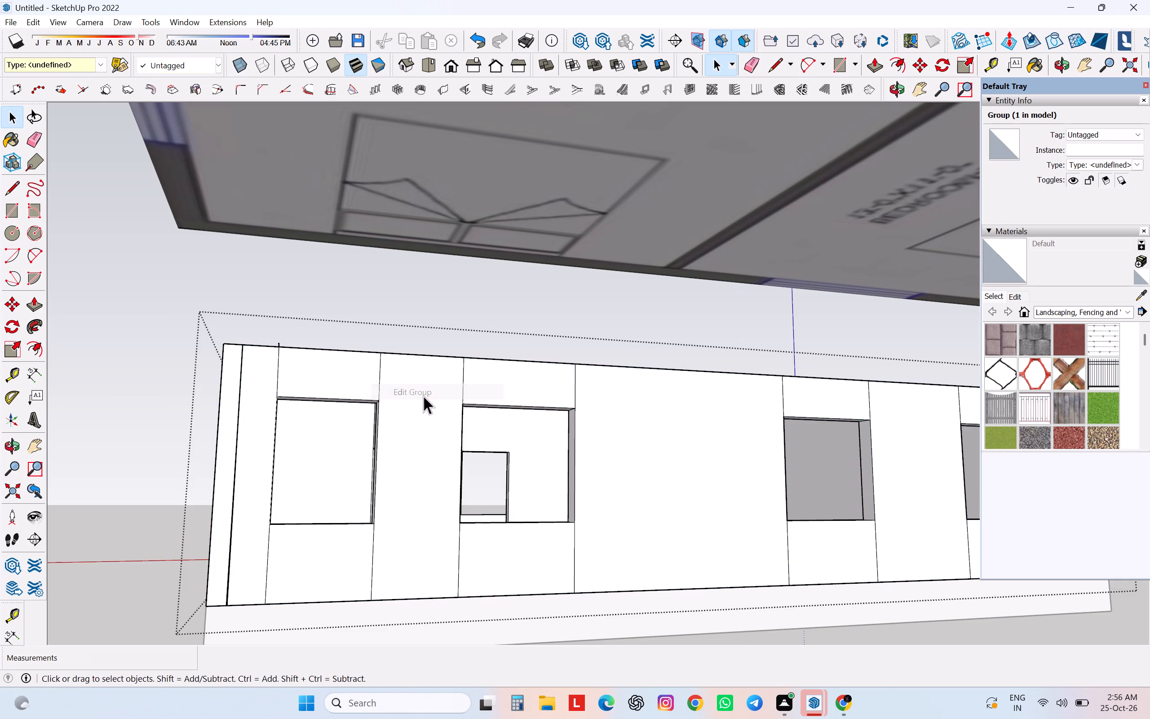
left_click(371, 572)
key("Delete")
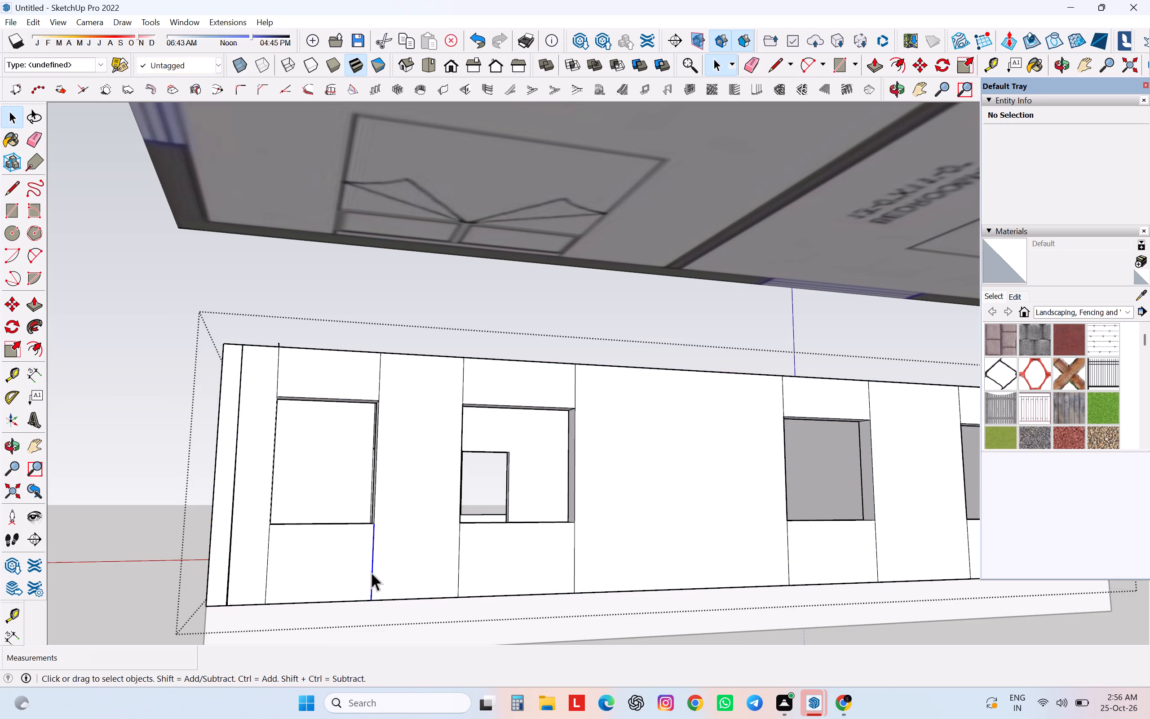
left_click(379, 384)
key("Delete")
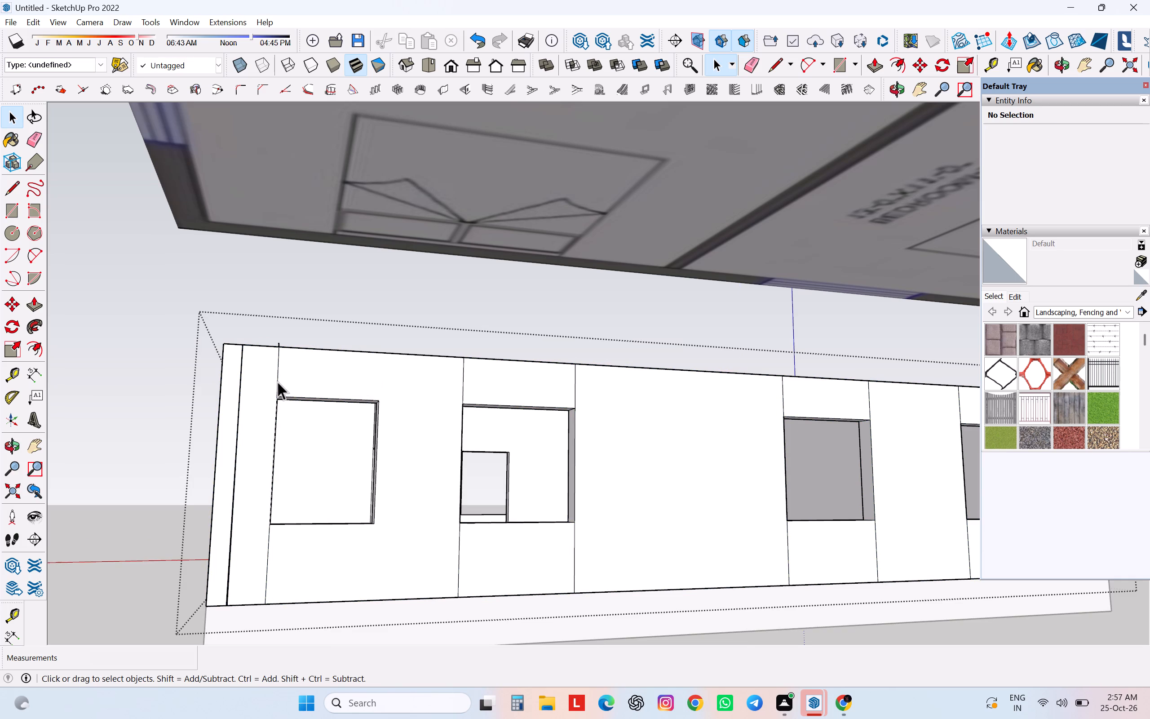
left_click(277, 381)
key("Delete")
Delete the short stray edge projecting above the wall top and the remaining vertical edge below the first window.
scroll(274, 332, "up", 5)
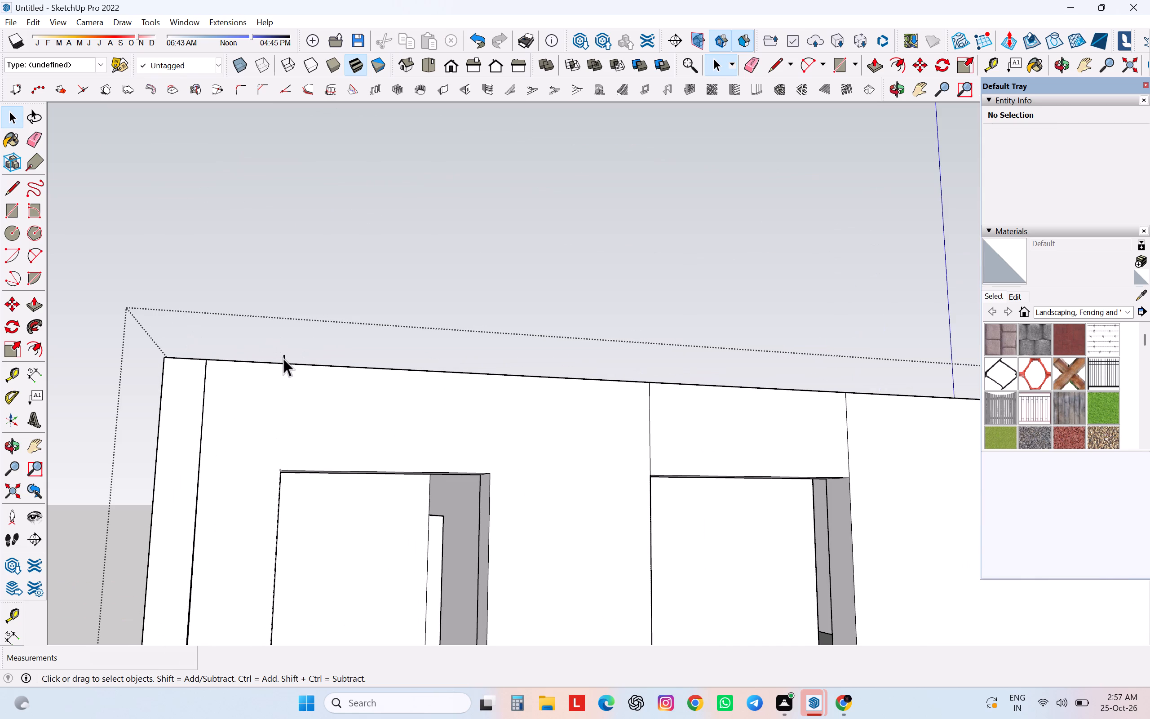
left_click(283, 358)
key("Delete")
scroll(283, 358, "down", 11)
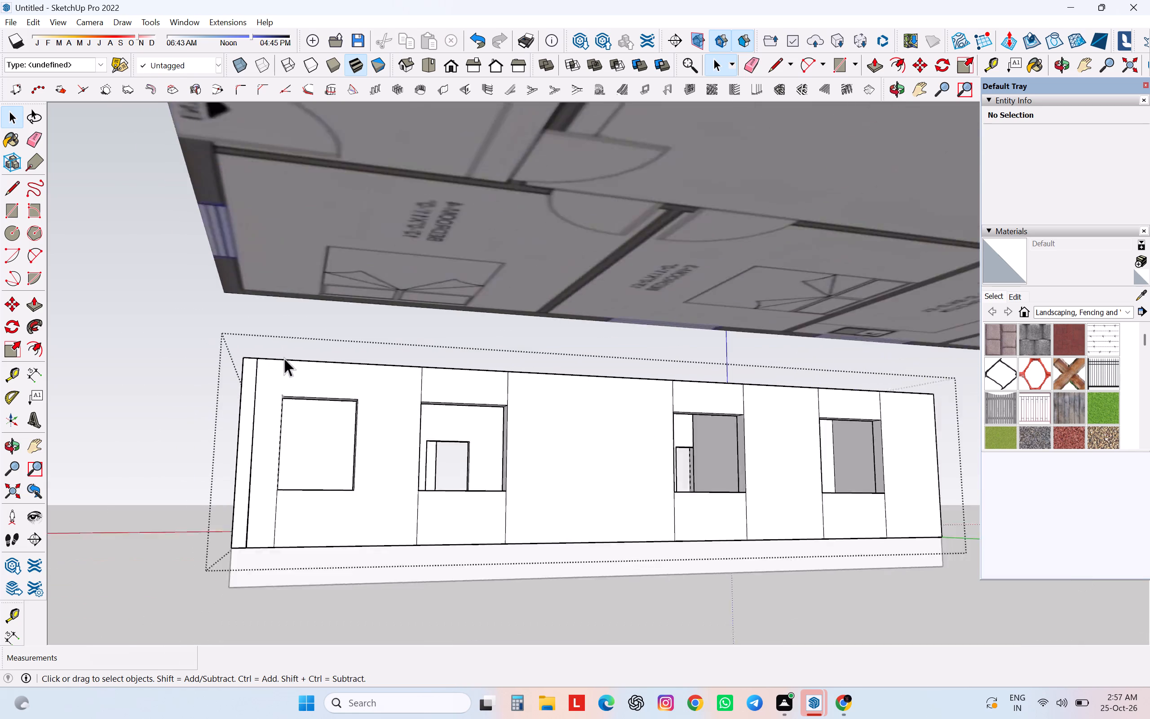
scroll(284, 358, "down", 3)
left_click(278, 470)
key("Delete")
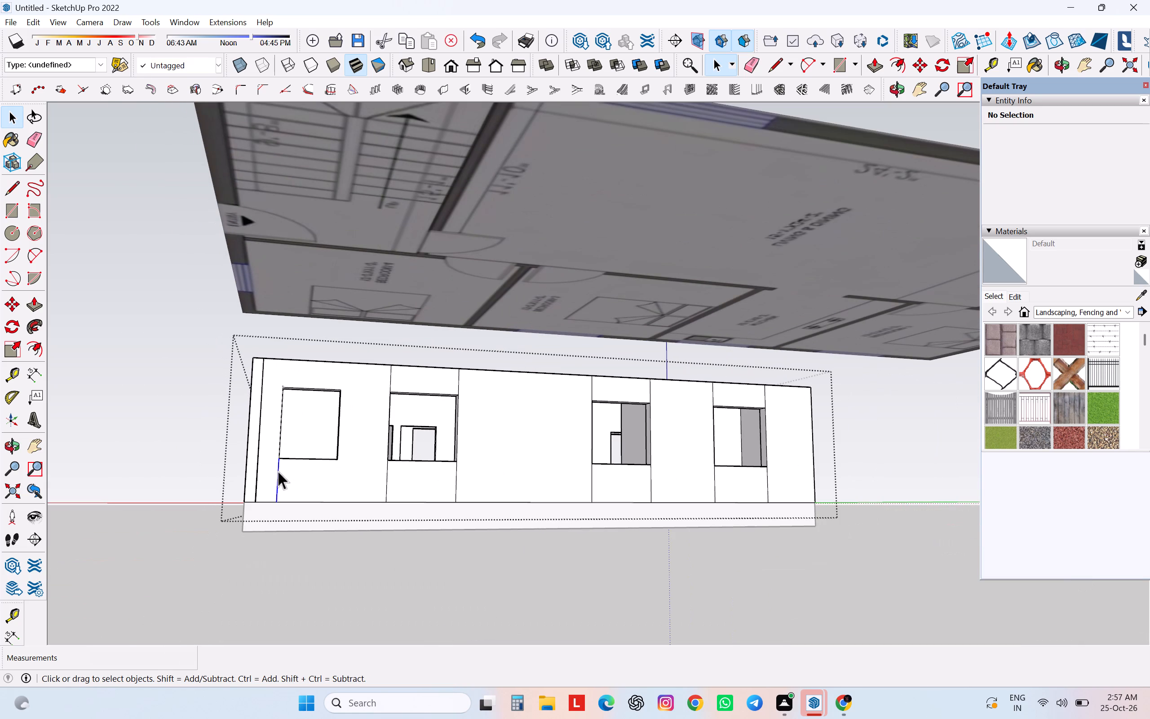
Delete the four vertical dividing edges above and below the second window of the long side wall.
left_click(386, 479)
key("Delete")
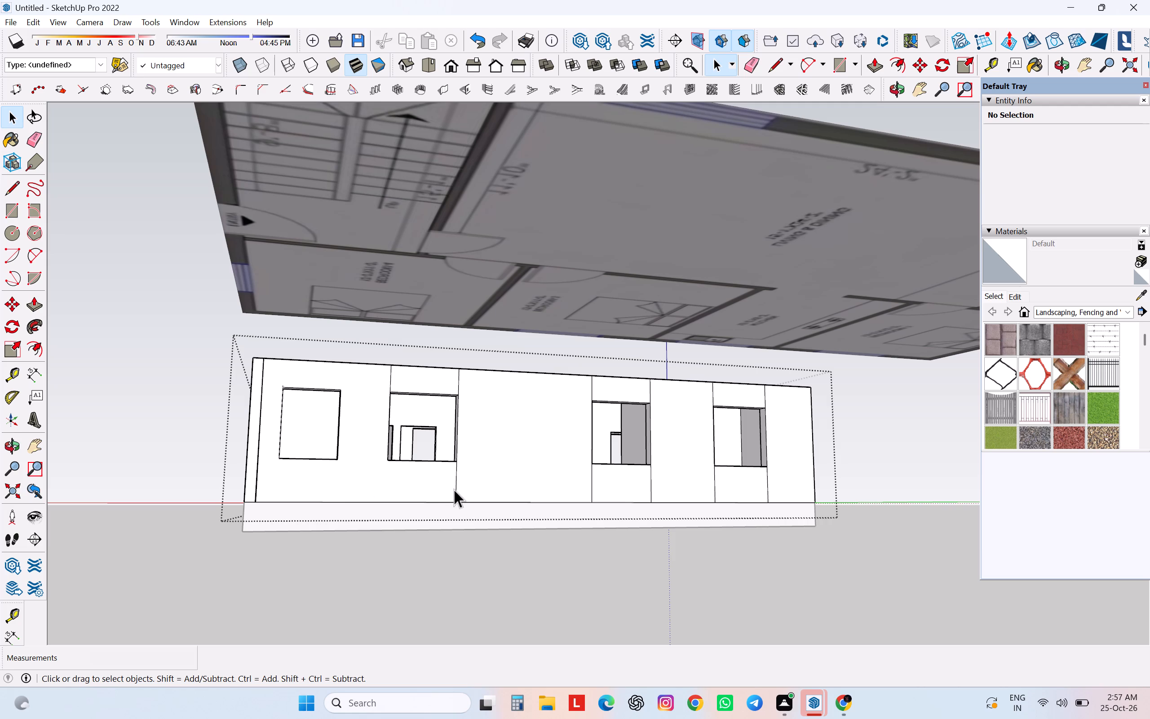
left_click(456, 489)
key("Delete")
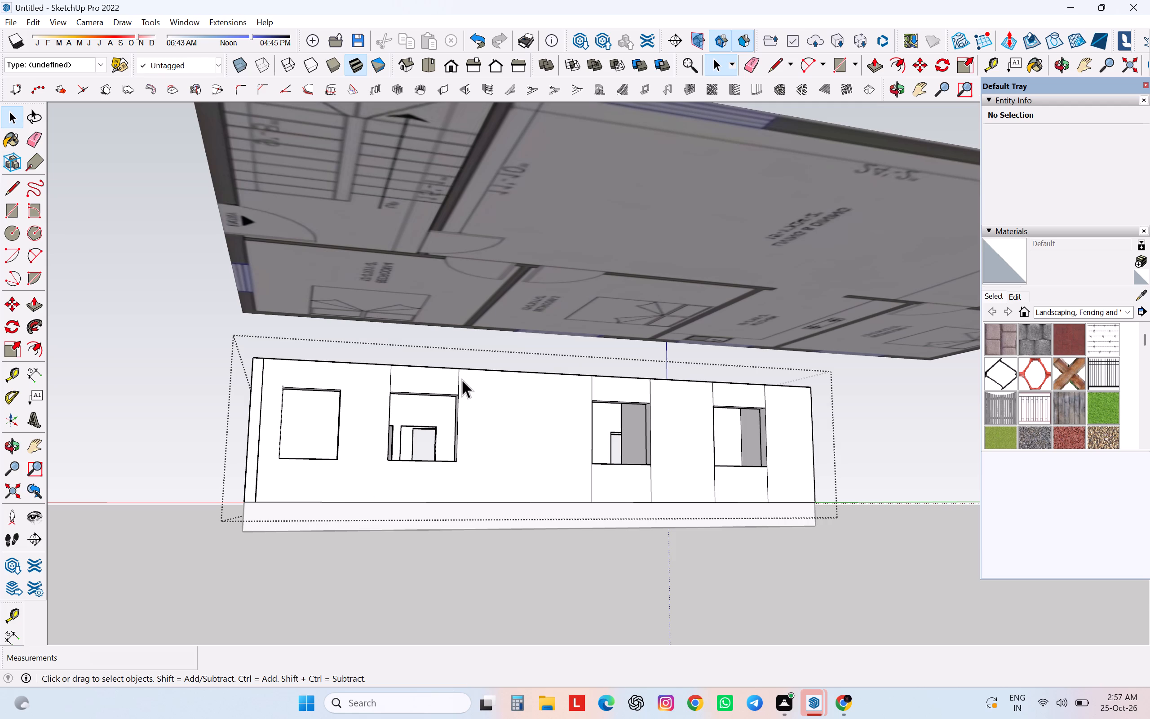
left_click(457, 377)
key("Delete")
left_click(389, 382)
key("Delete")
Delete the four vertical dividing edges above and below the third window of the long side wall.
left_click(592, 389)
key("Delete")
left_click(649, 393)
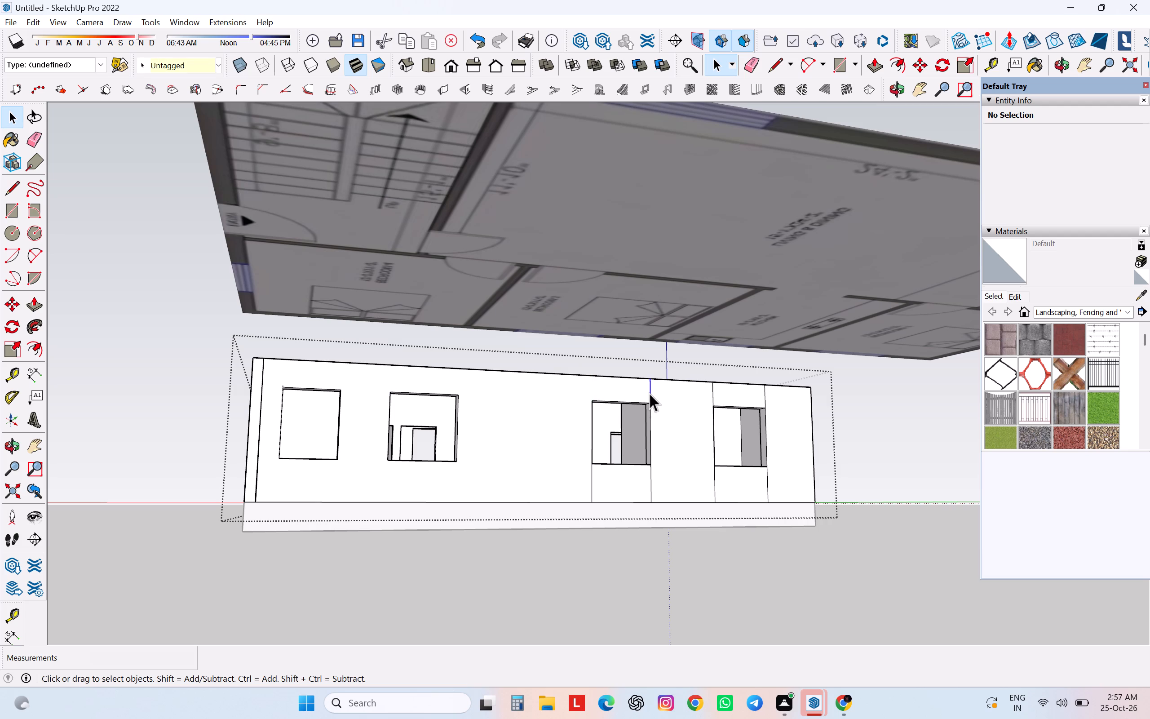
key("Delete")
left_click(650, 473)
key("Delete")
left_click(591, 484)
key("Delete")
Delete the four vertical dividing edges above and below the fourth window of the long side wall.
left_click(714, 484)
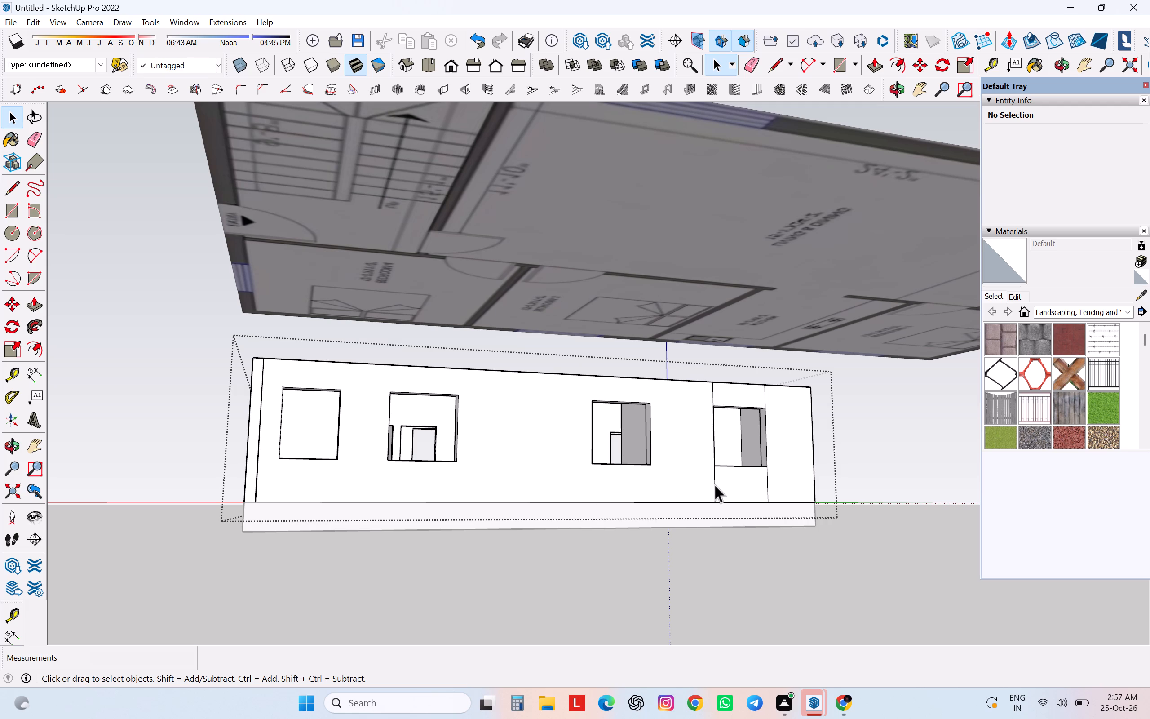
key("Delete")
left_click(768, 486)
key("Delete")
left_click(764, 392)
key("Delete")
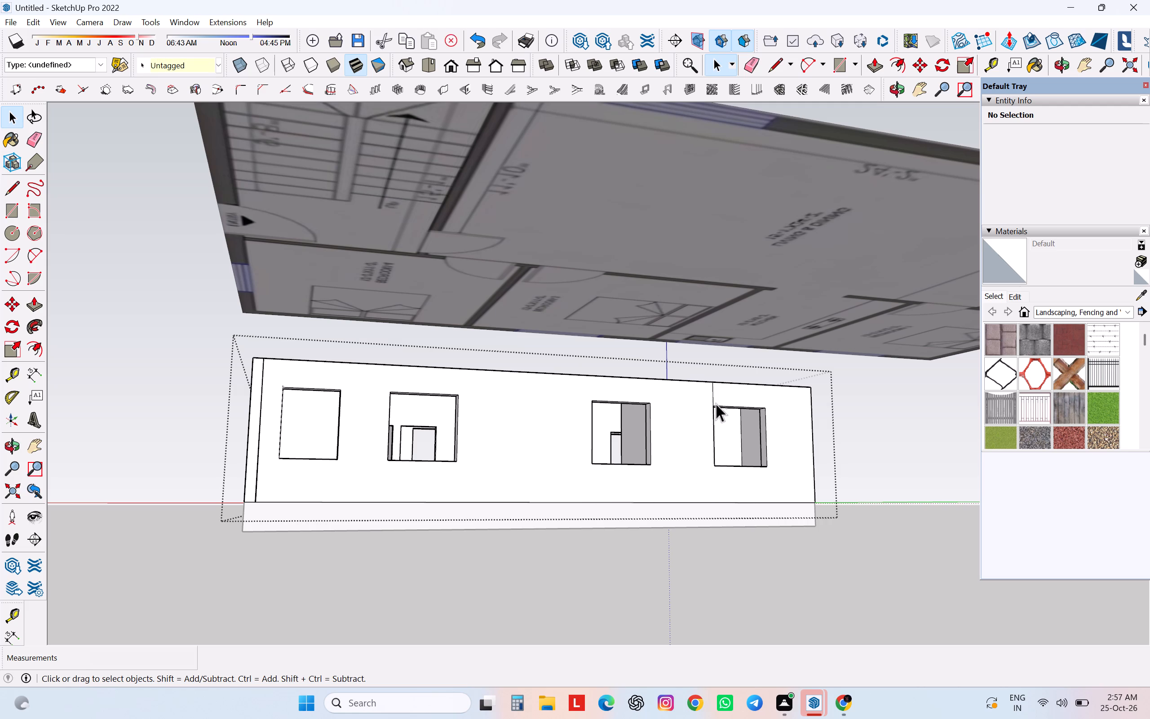
left_click(712, 399)
key("Delete")
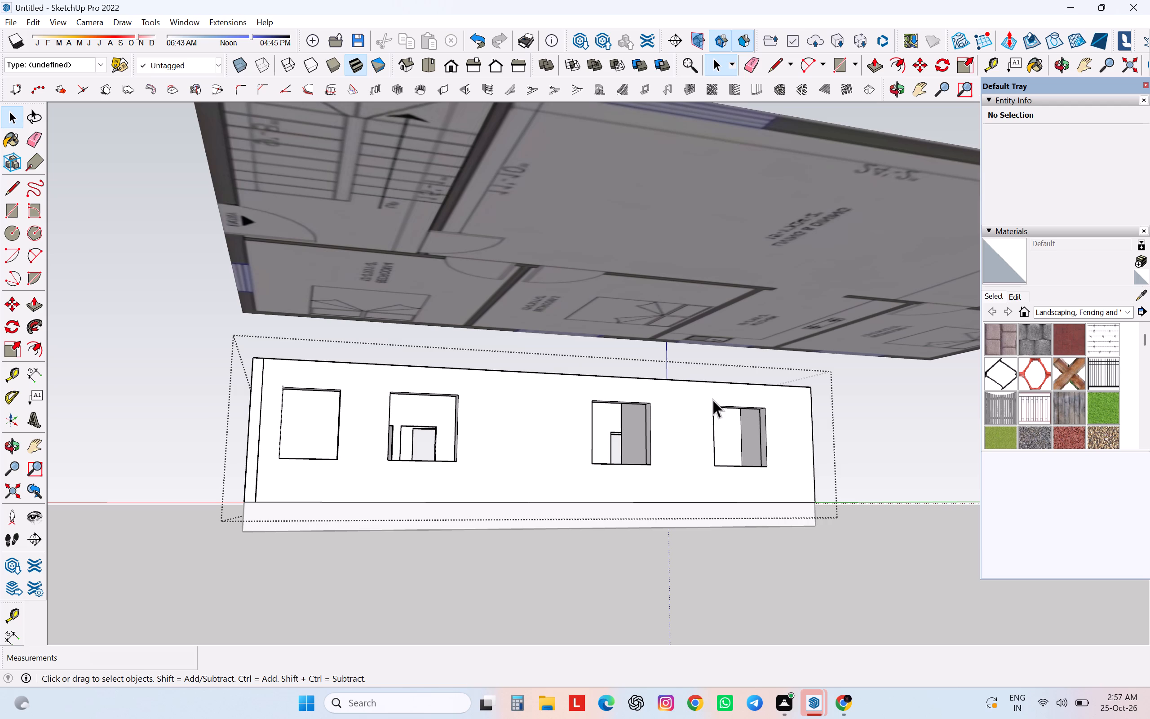
On the opposite, three-window side wall, delete the leftover construction guide below the window nearest the origin corner.
scroll(747, 509, "down", 4)
middle_click_drag(738, 502, 725, 500)
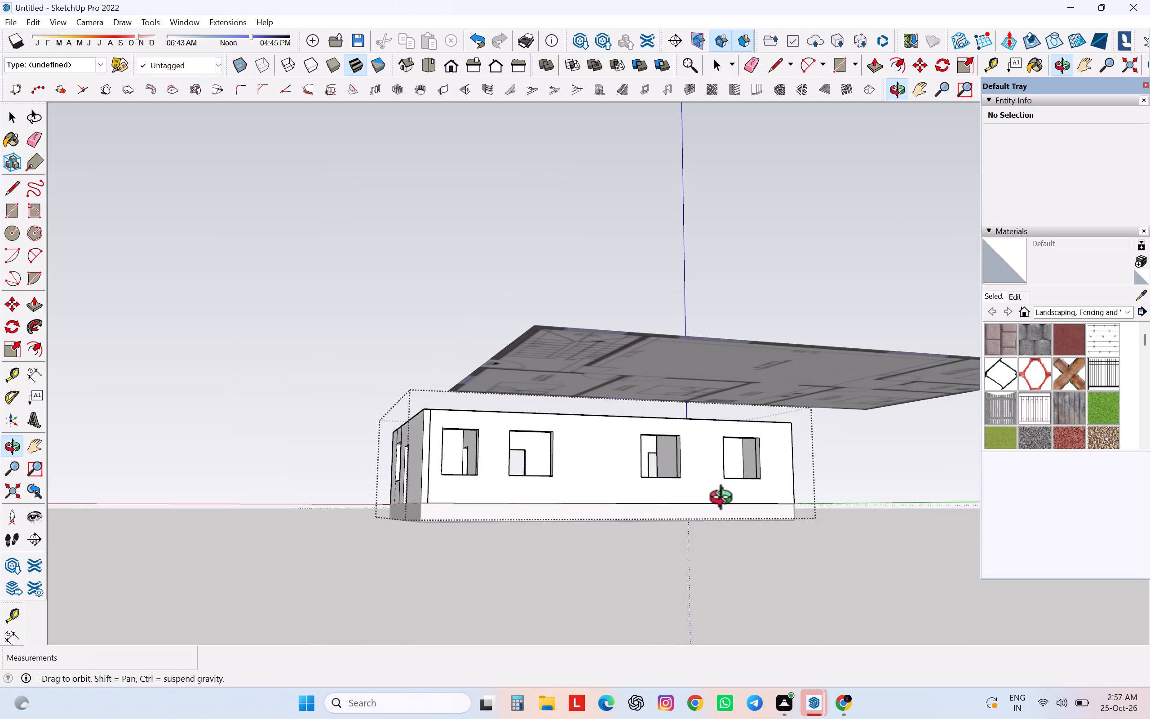
middle_click_drag(725, 500, 266, 540)
middle_click_drag(601, 479, 232, 547)
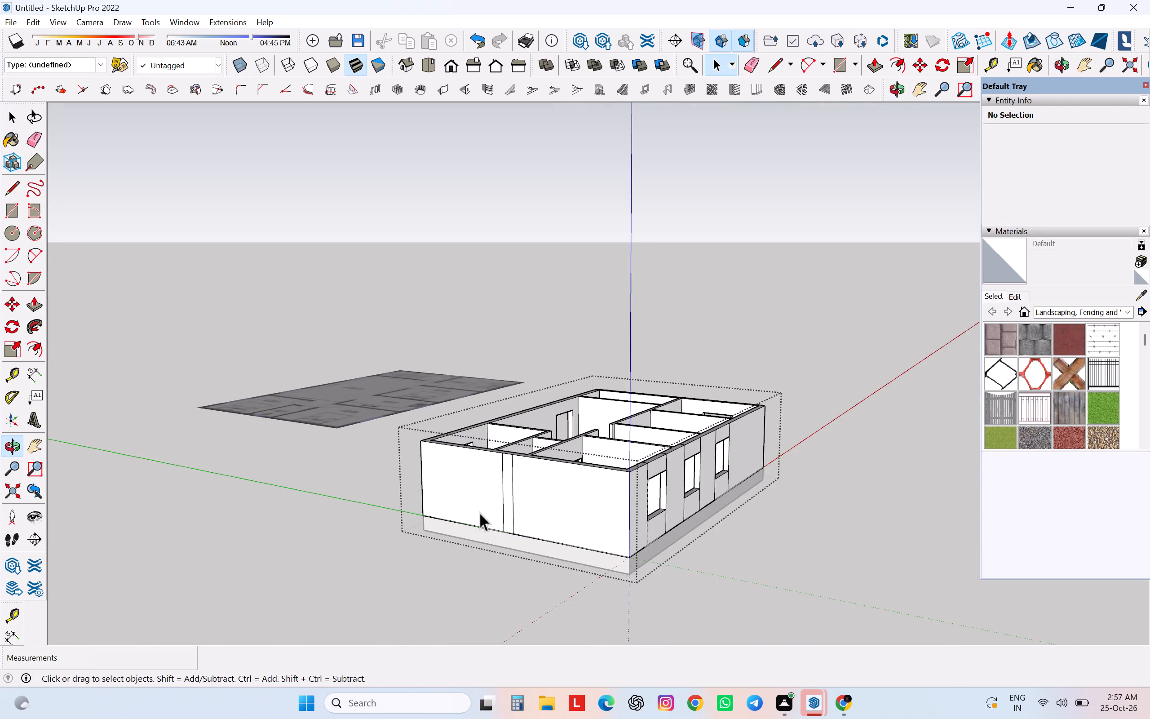
middle_click_drag(517, 508, 296, 493)
scroll(568, 519, "up", 9)
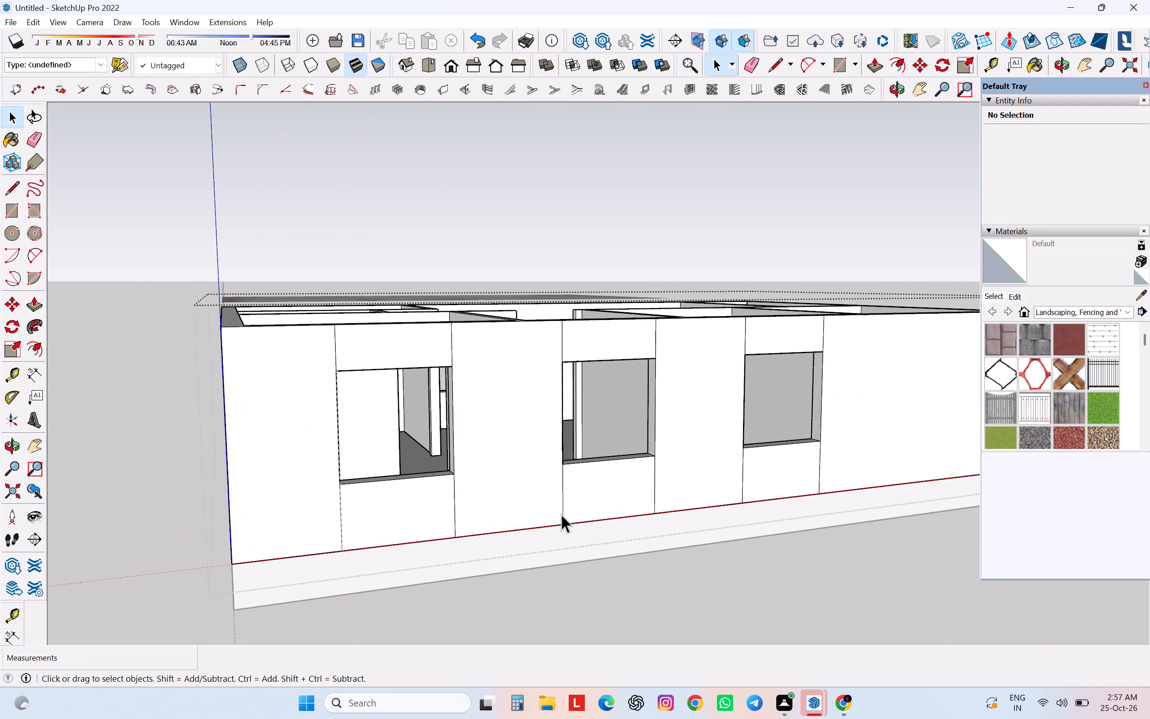
left_click_drag(327, 510, 458, 509)
left_click_drag(458, 509, 463, 509)
left_click_drag(463, 508, 321, 527)
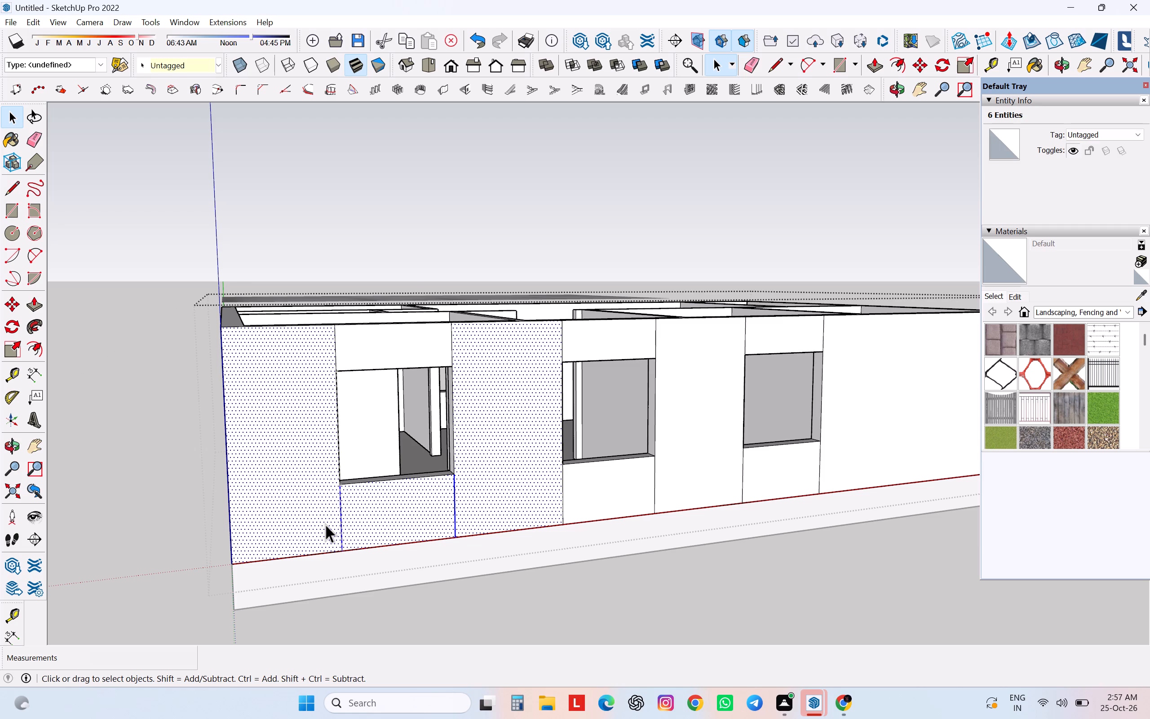
key("Escape")
left_click(340, 505)
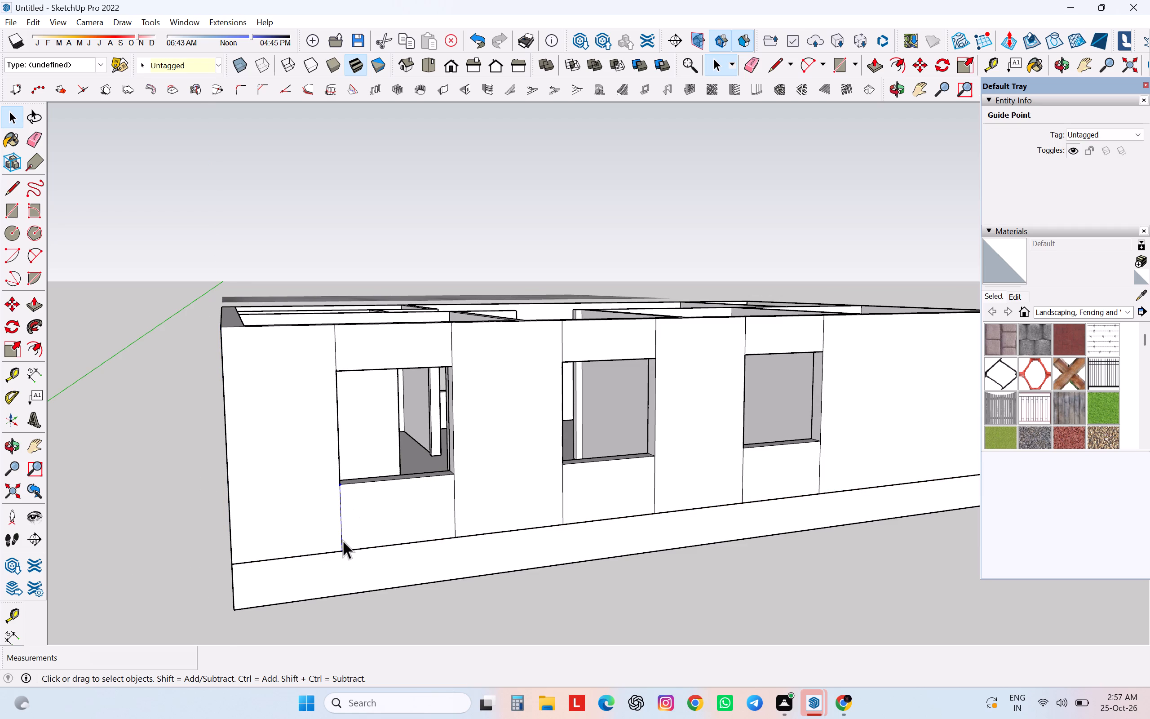
key("Delete")
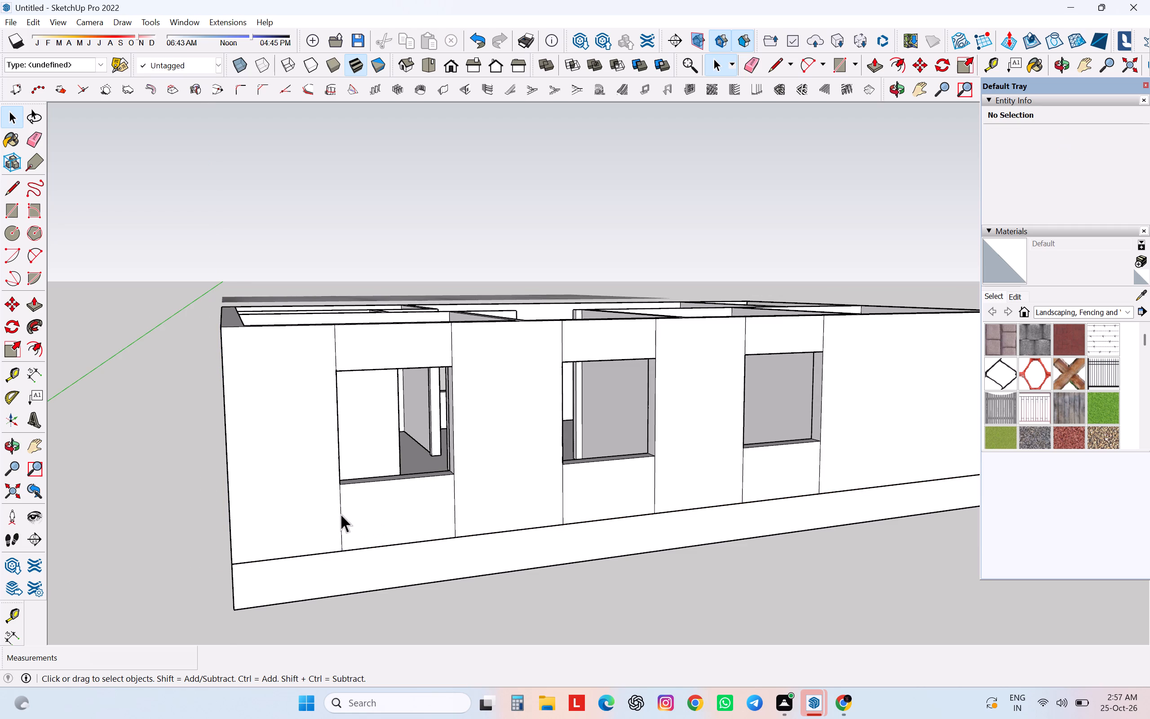
Inside the wall group, delete the four vertical edges above and below the three-window wall's window nearest the origin corner.
left_click(340, 514)
right_click(340, 514)
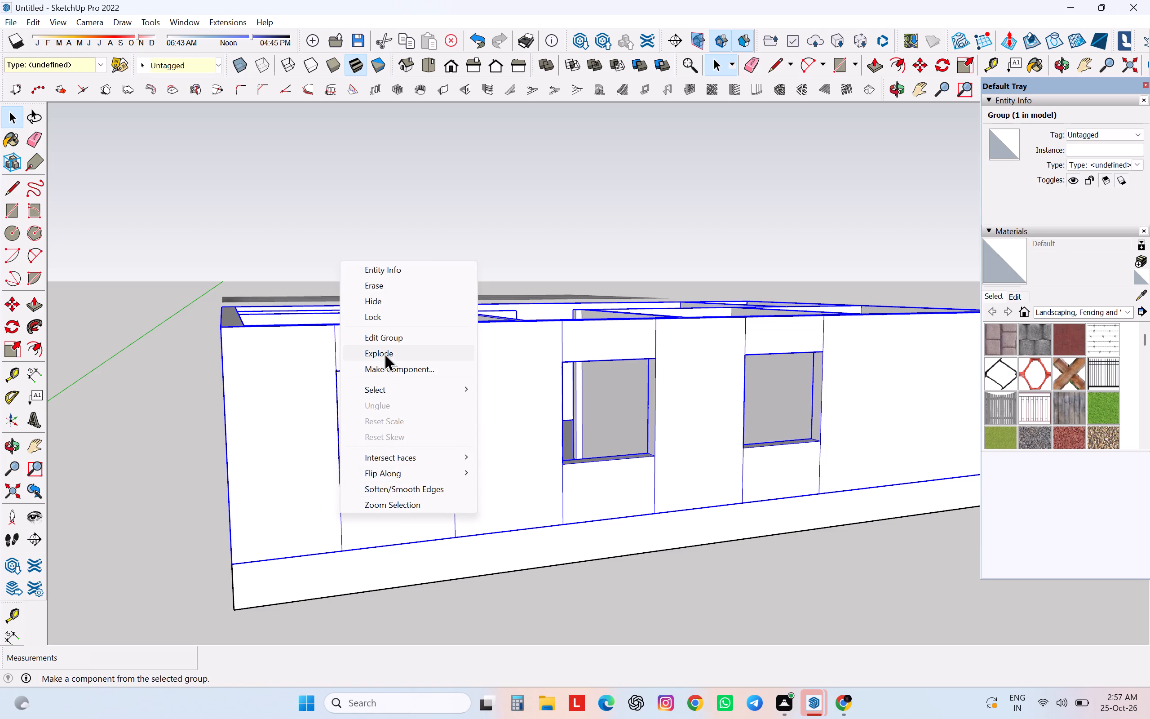
left_click(397, 341)
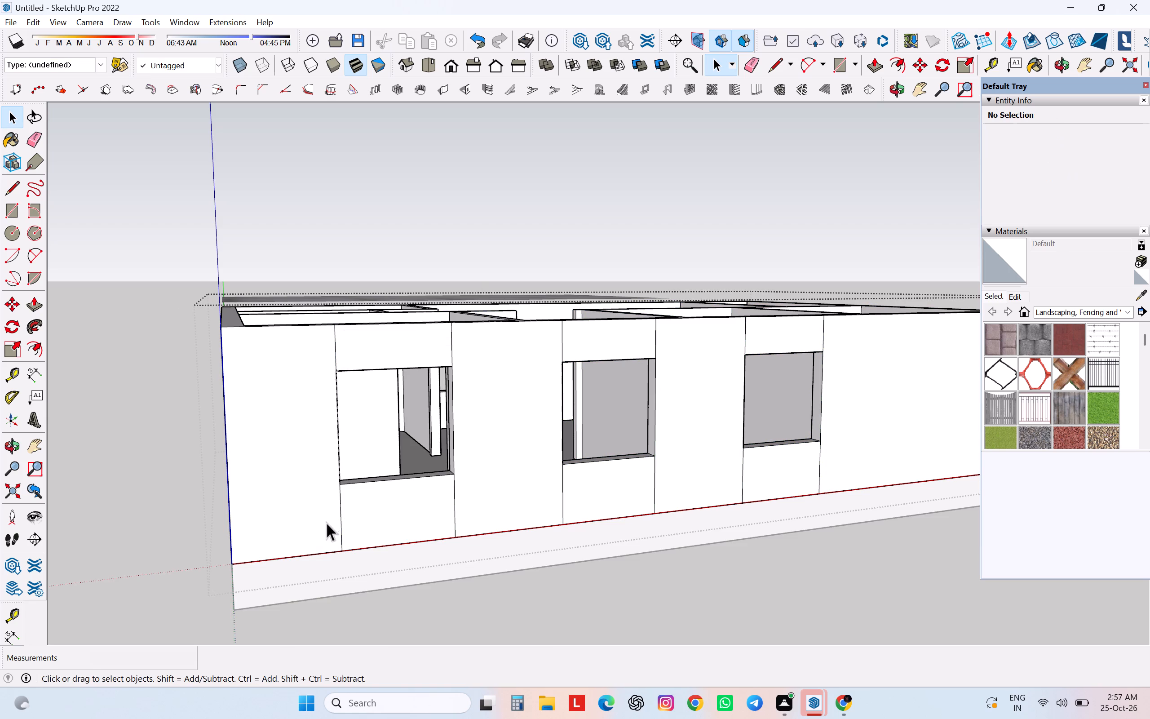
left_click_drag(337, 511, 461, 510)
left_click(461, 509)
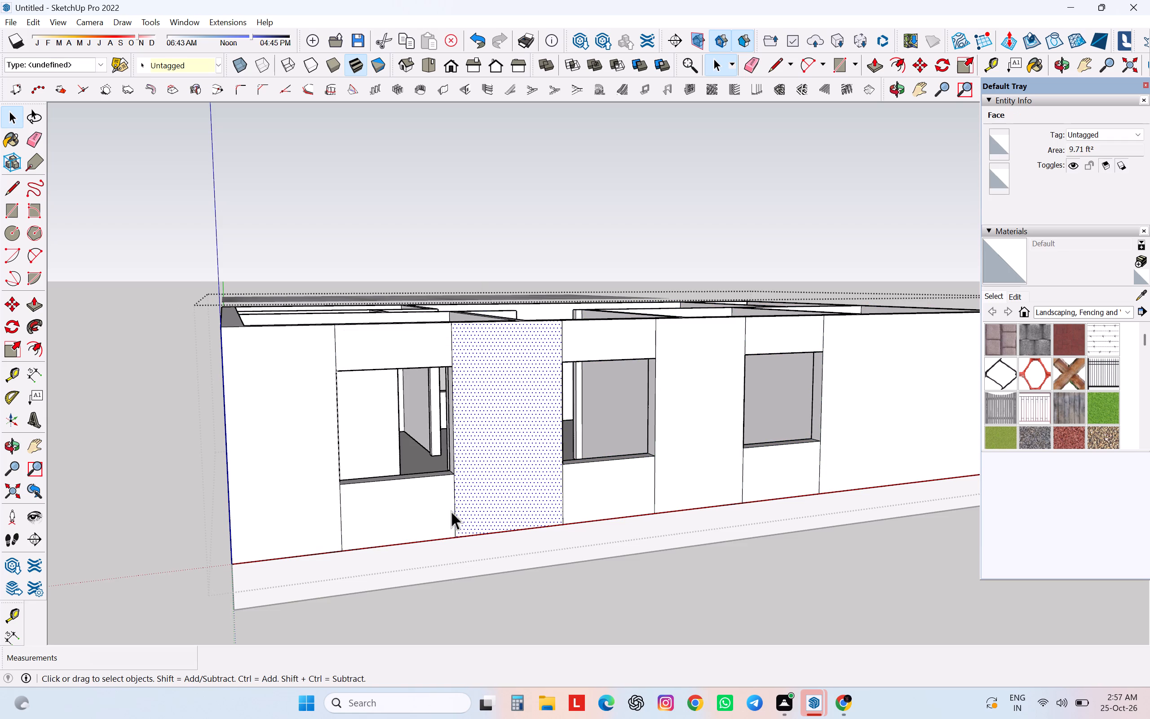
left_click(454, 511)
key("Delete")
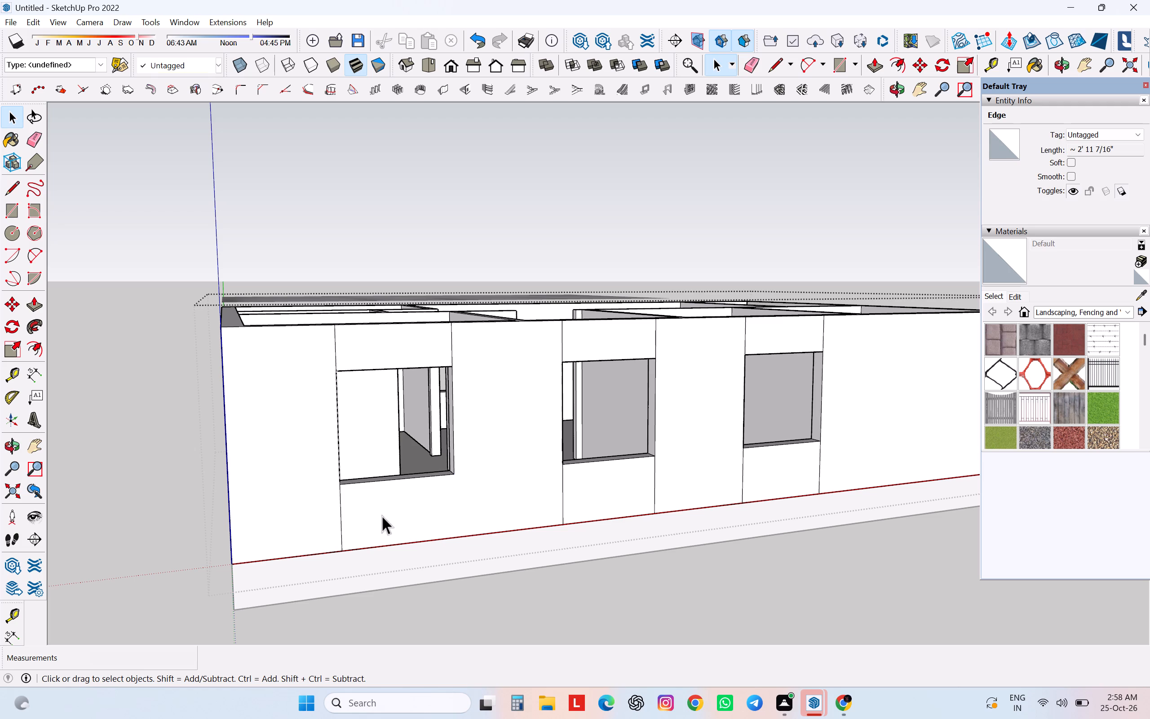
left_click(340, 519)
key("Delete")
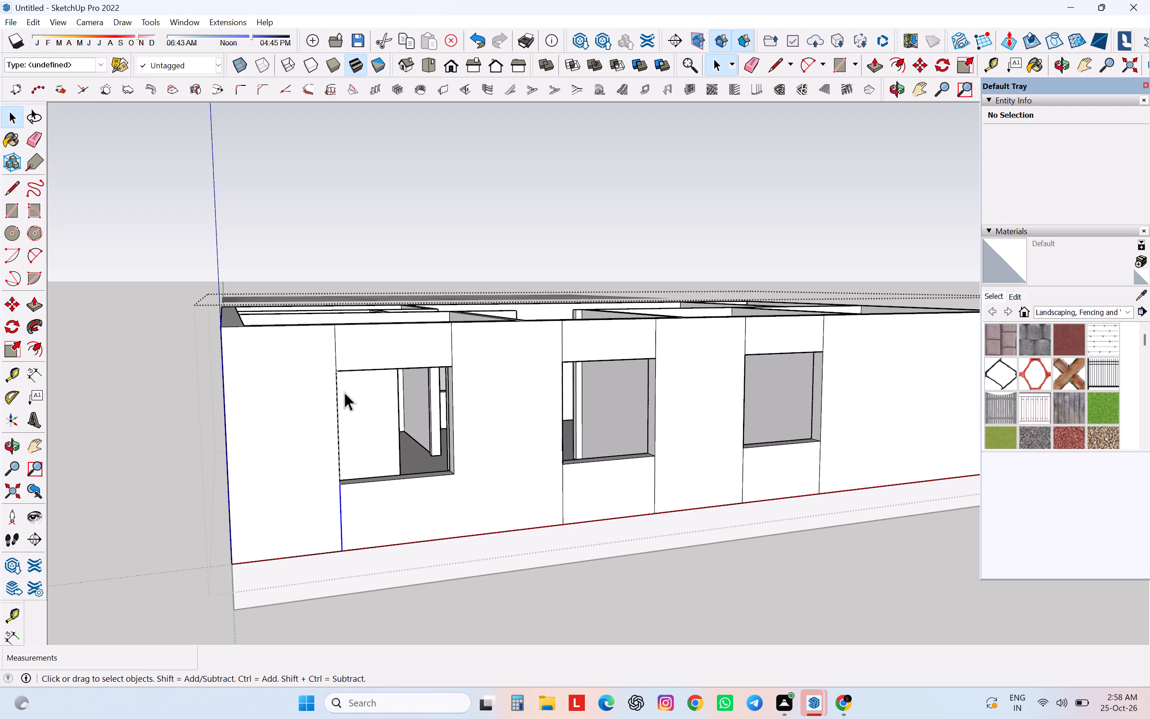
left_click(334, 363)
key("Delete")
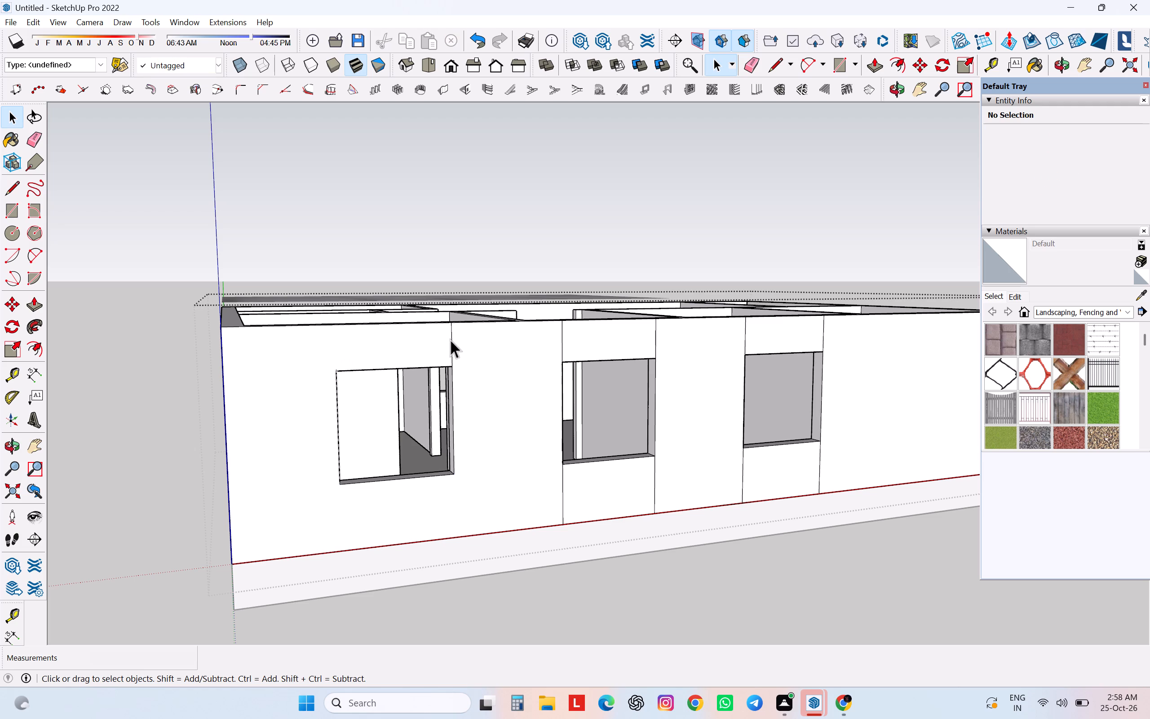
left_click(450, 339)
key("Delete")
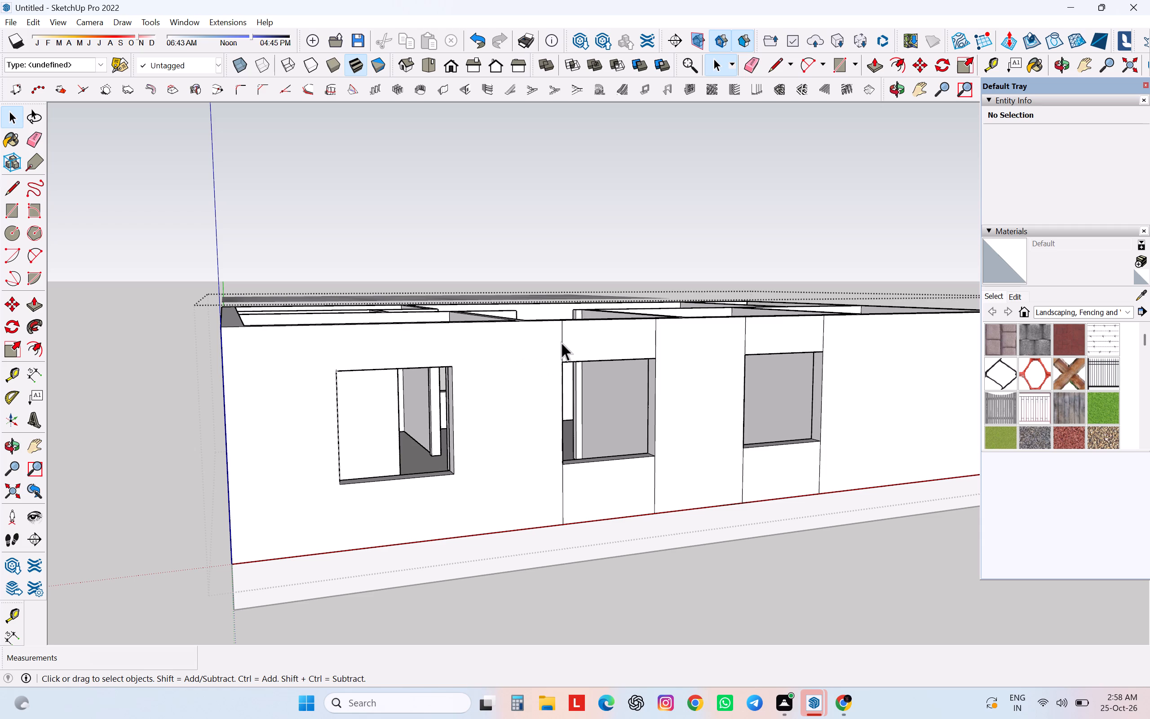
Delete the four vertical dividing edges above and below the middle window of the three-window side wall.
left_click(561, 342)
key("Delete")
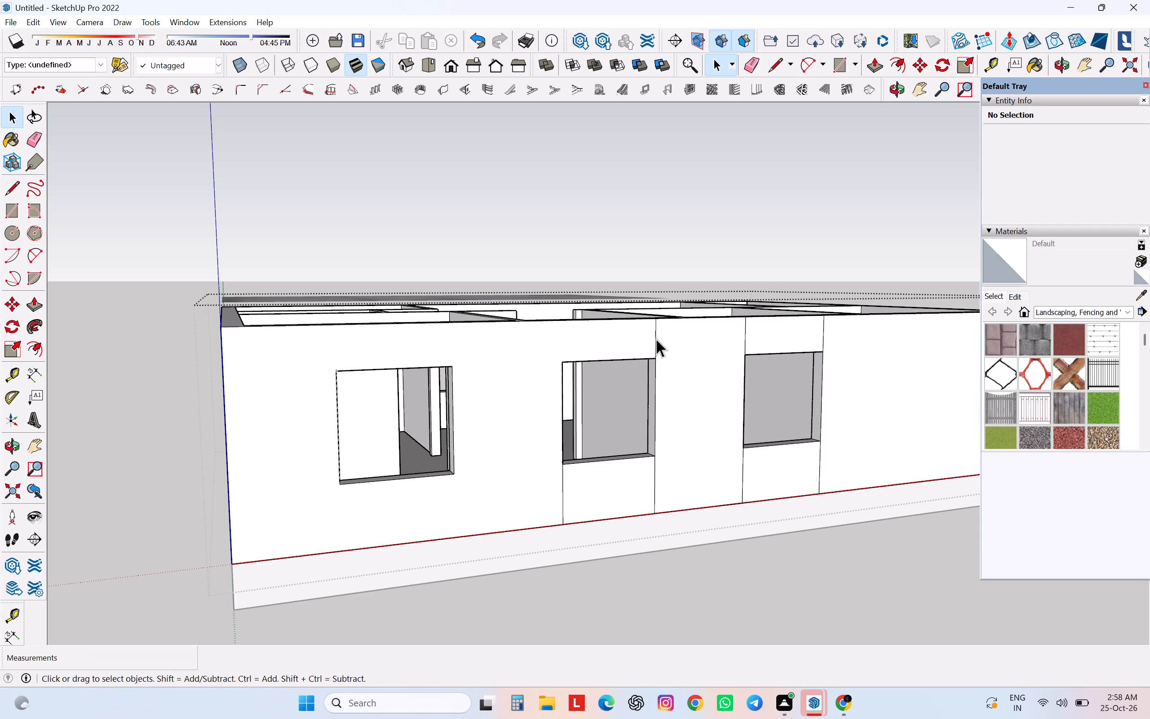
left_click(656, 338)
key("Delete")
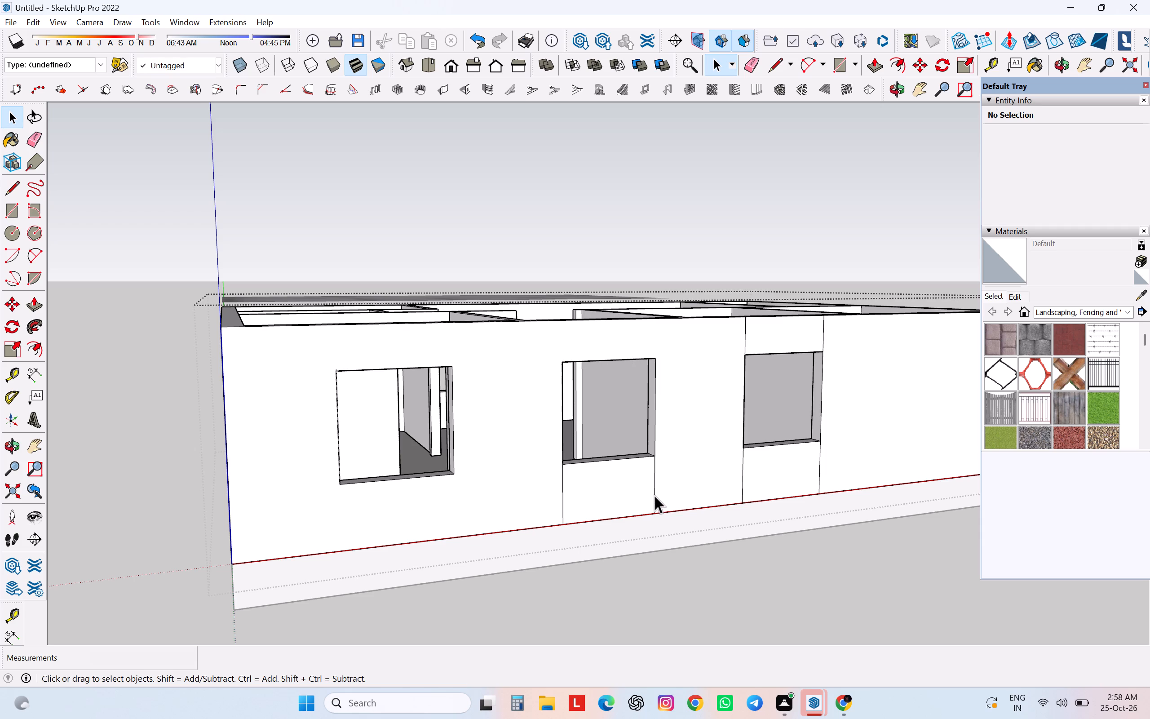
left_click(654, 495)
key("Delete")
left_click(562, 499)
key("Delete")
Delete the four vertical dividing edges above and below the three-window side wall's window farthest from the origin corner.
left_click(744, 462)
key("Delete")
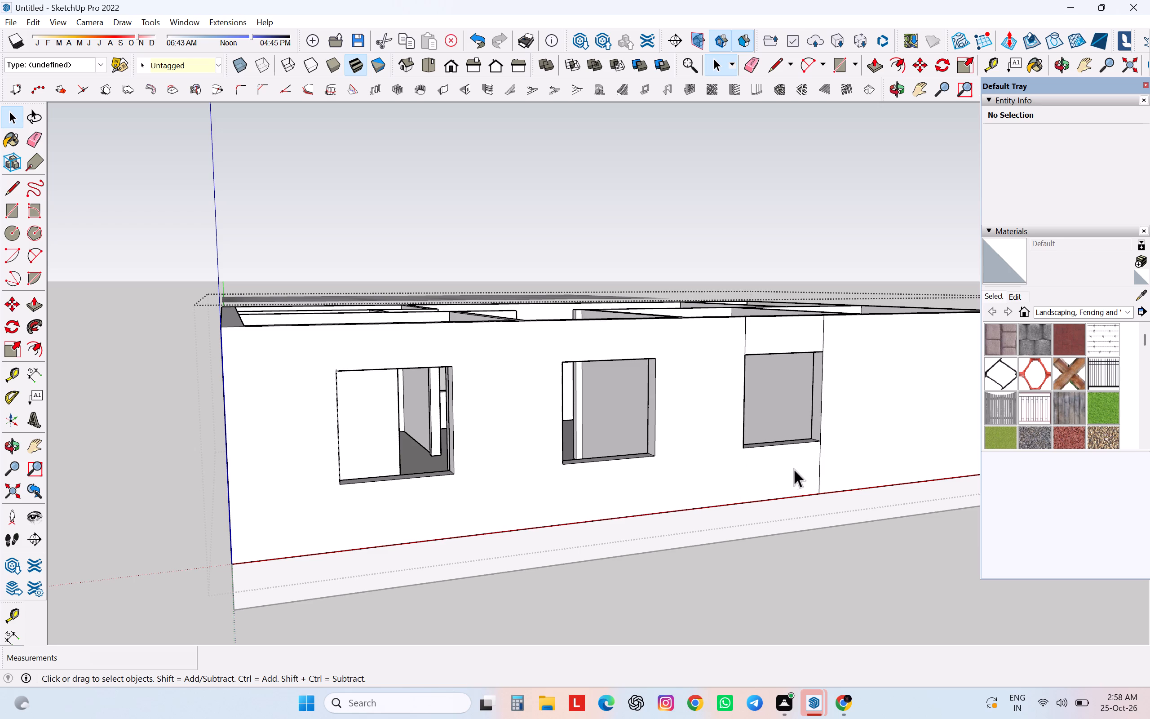
left_click(818, 454)
key("Delete")
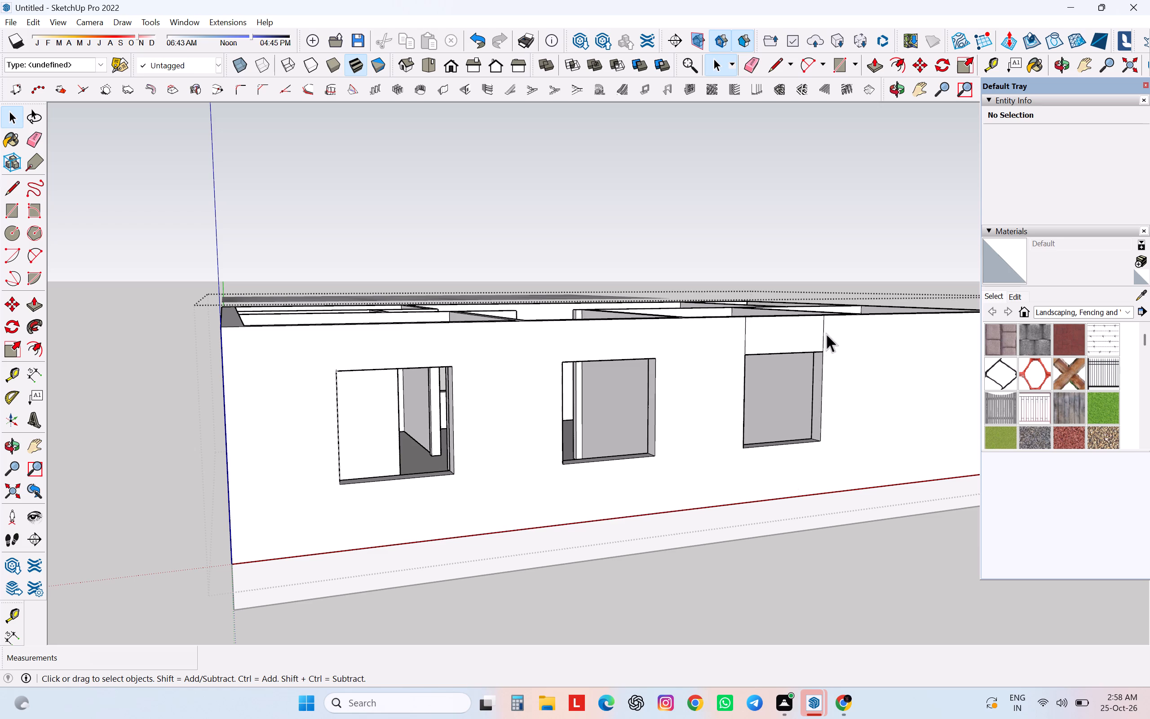
left_click(823, 333)
key("Delete")
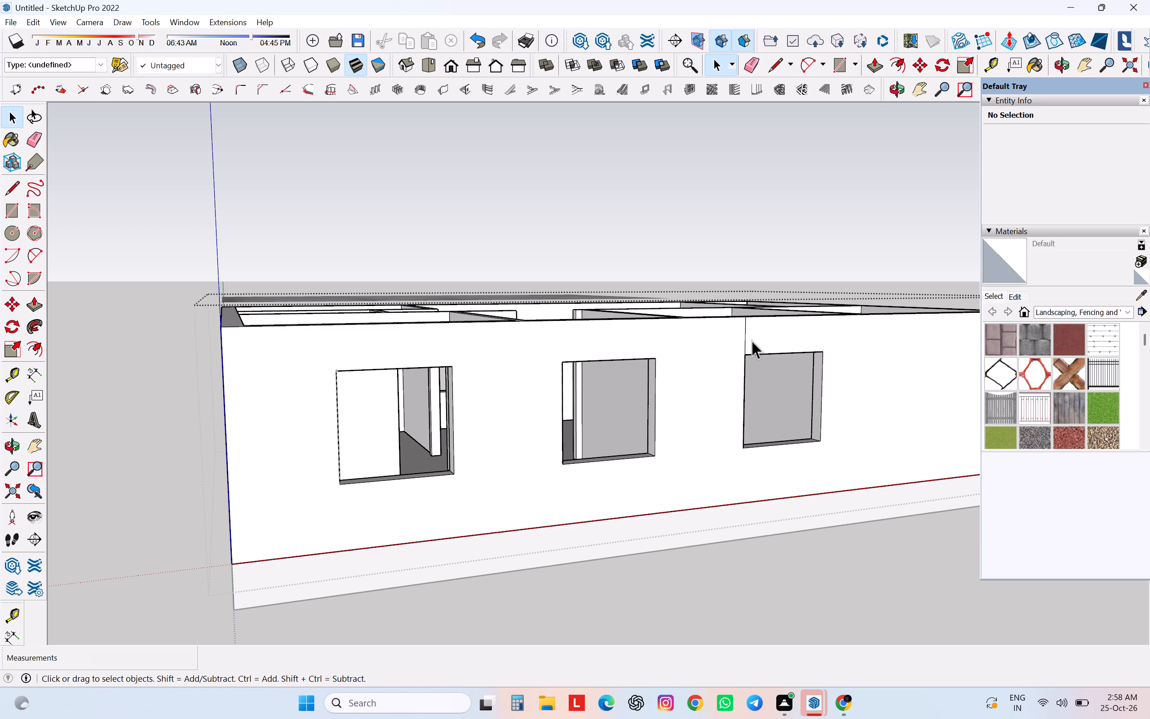
left_click(745, 340)
key("Delete")
Delete the four vertical dividing edges above and below the window of the end wall that also has the door.
scroll(745, 340, "down", 8)
middle_click_drag(750, 382, 460, 427)
scroll(451, 427, "down", 3)
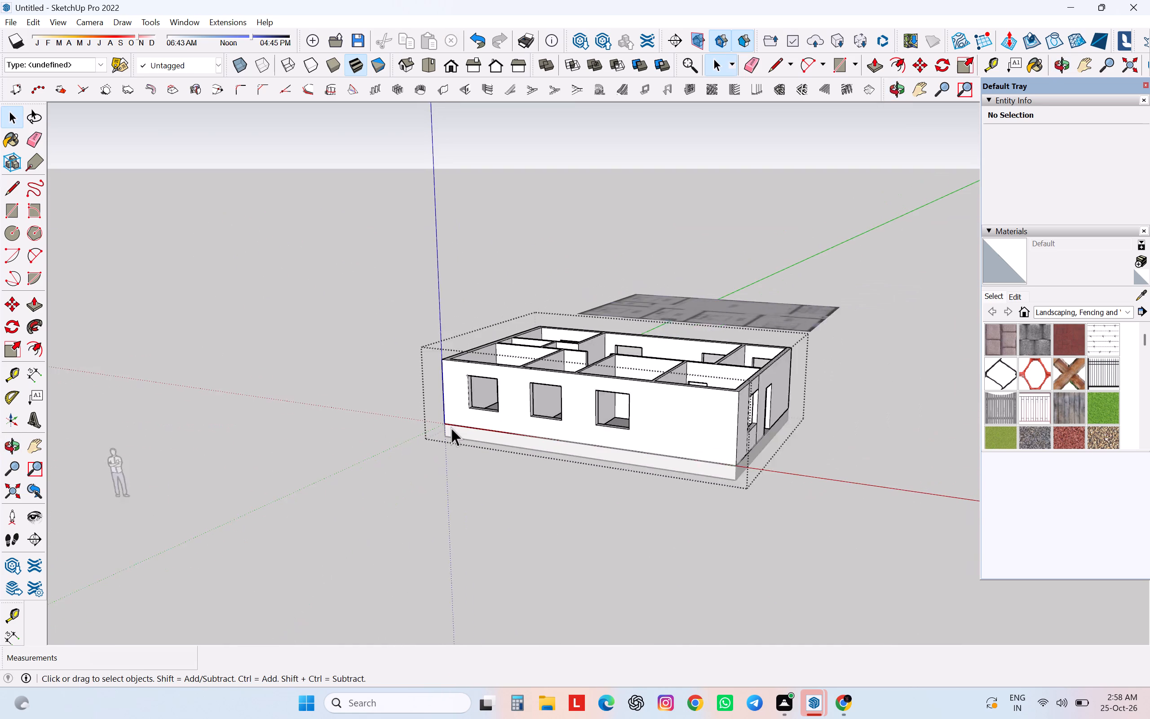
scroll(451, 427, "down", 2)
middle_click_drag(718, 454, 442, 448)
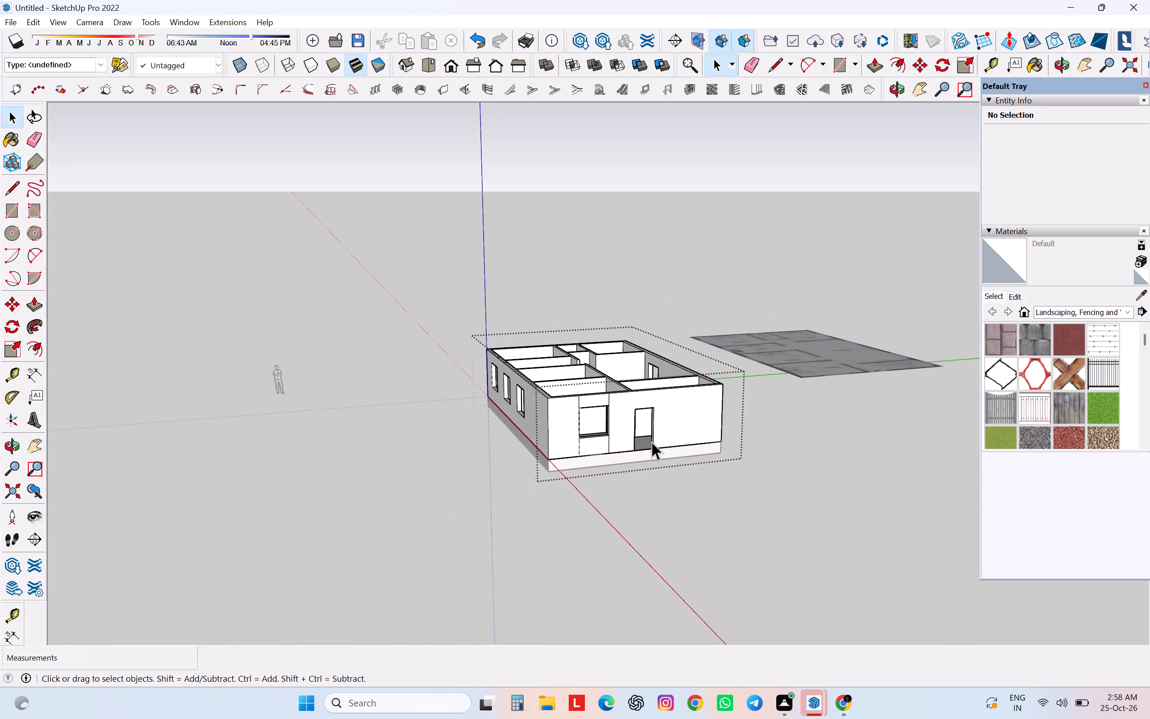
scroll(647, 395, "up", 11)
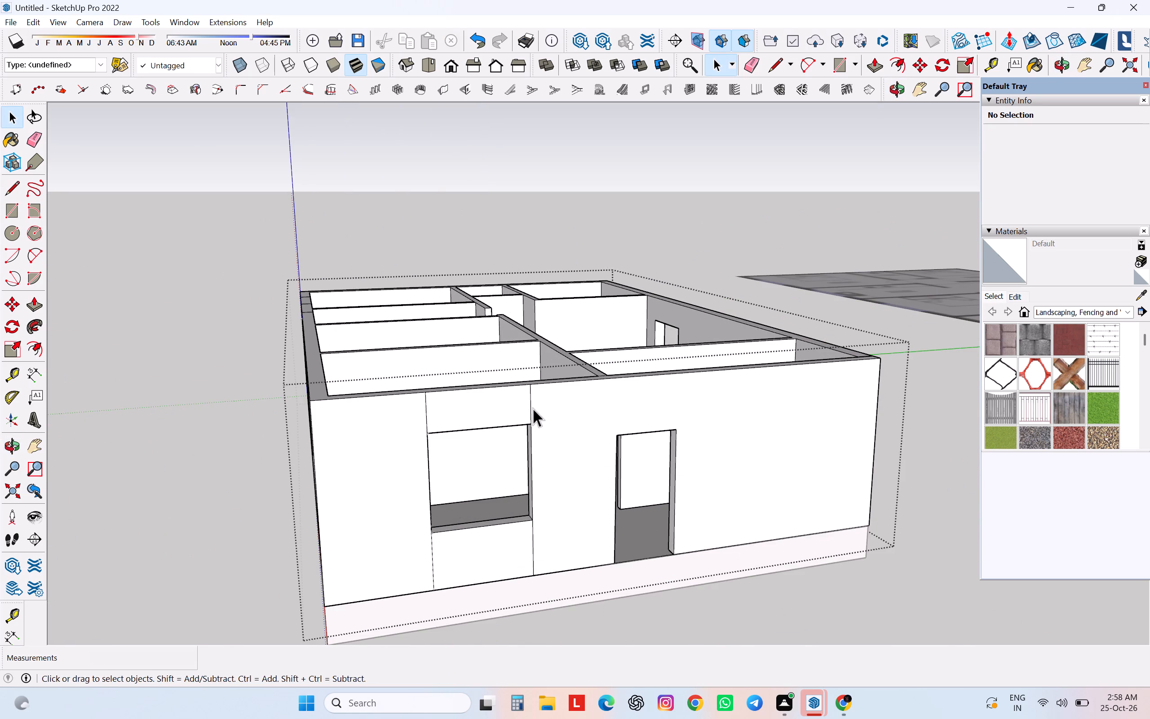
left_click(531, 407)
key("Delete")
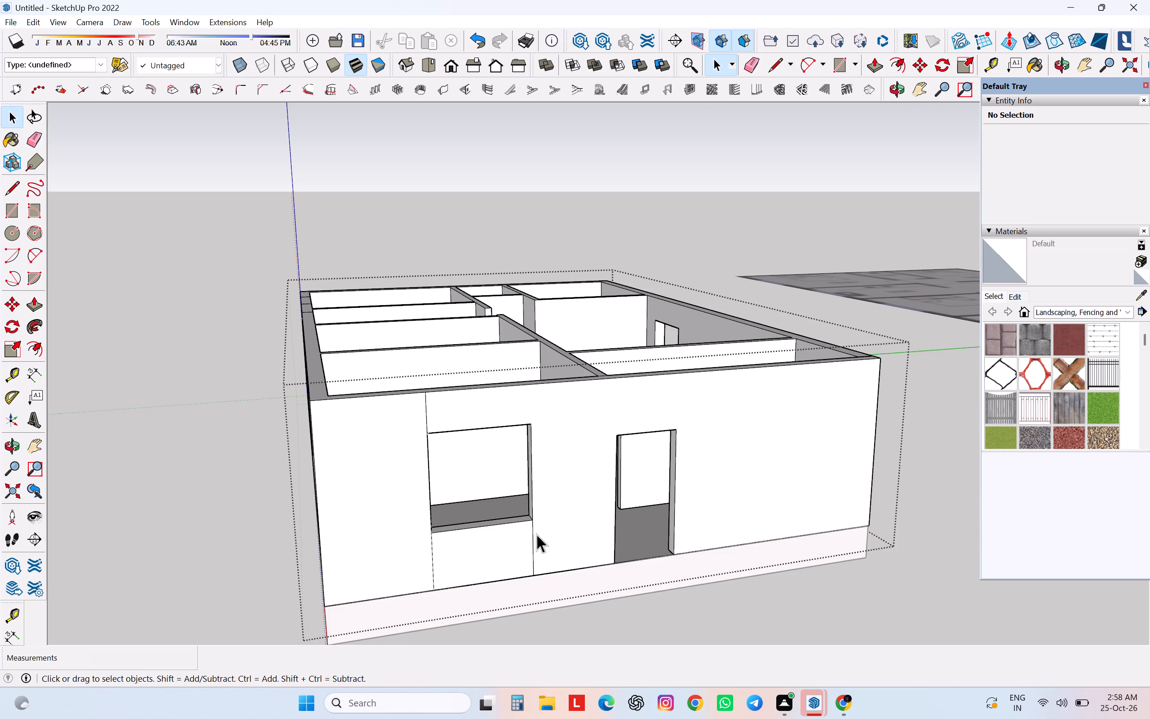
left_click(532, 531)
key("Delete")
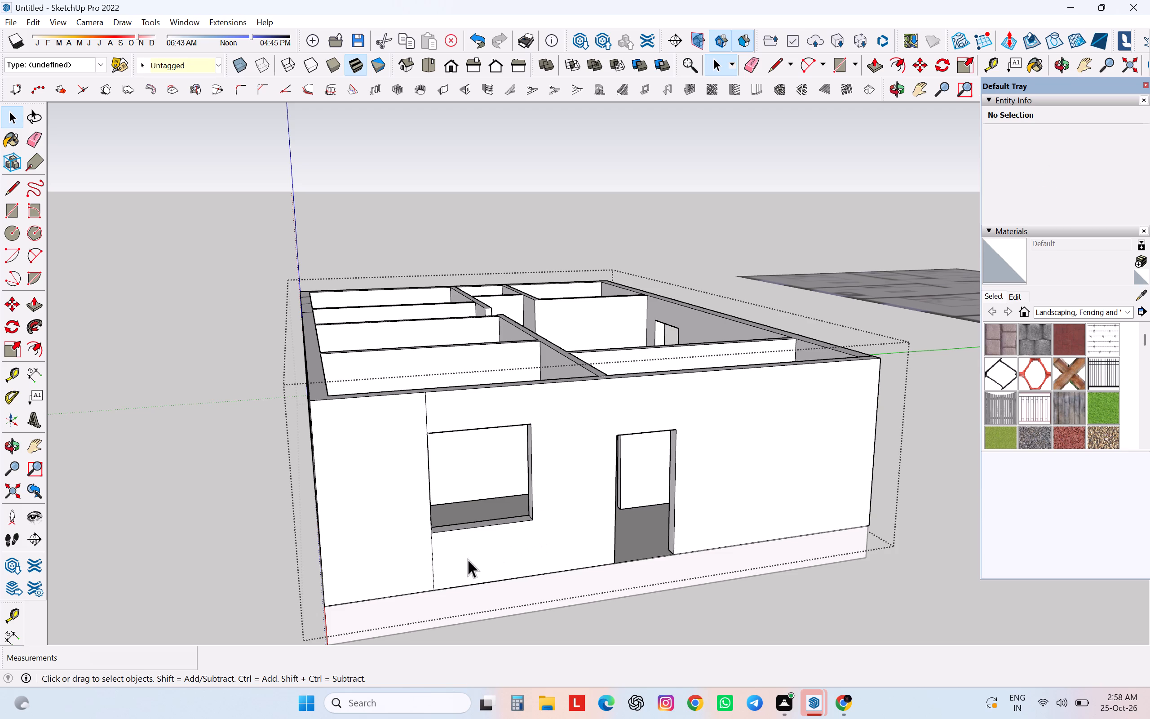
left_click(432, 554)
key("Delete")
left_click(425, 426)
key("Delete")
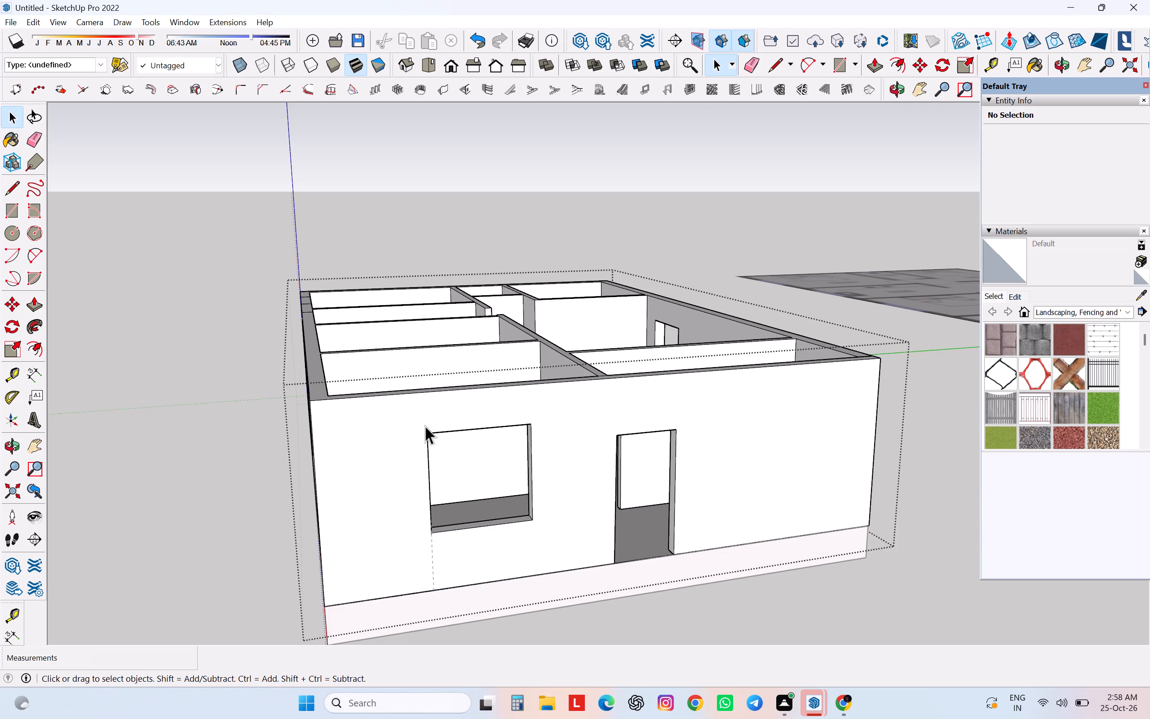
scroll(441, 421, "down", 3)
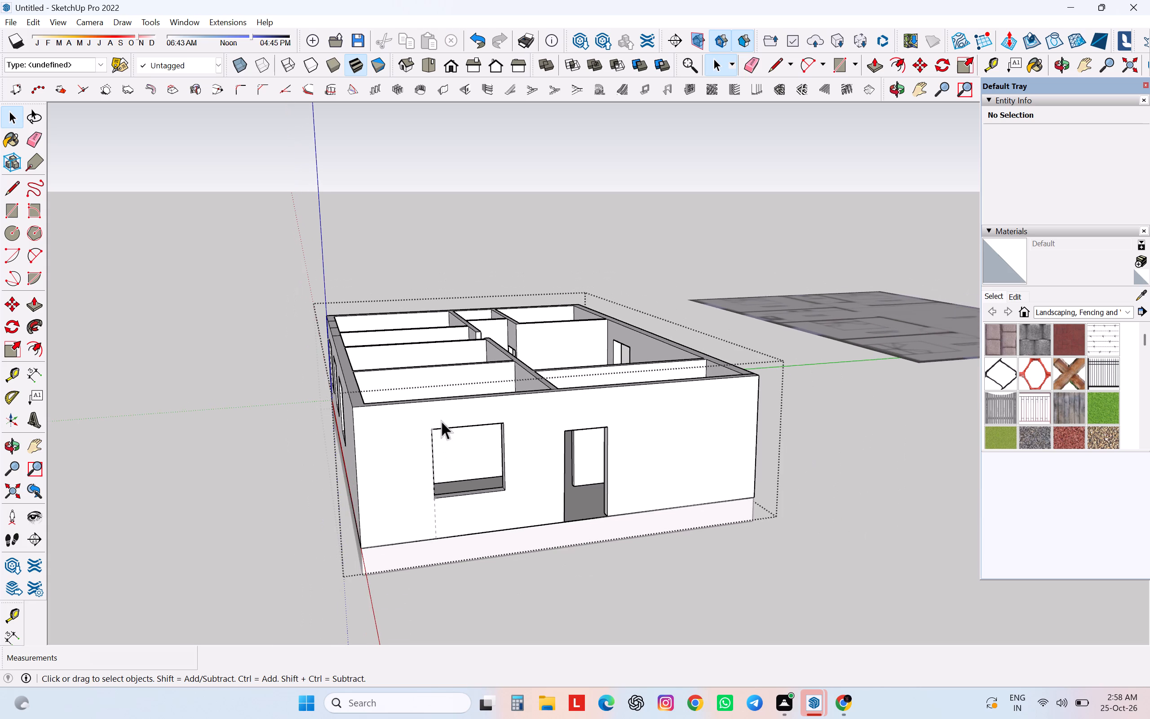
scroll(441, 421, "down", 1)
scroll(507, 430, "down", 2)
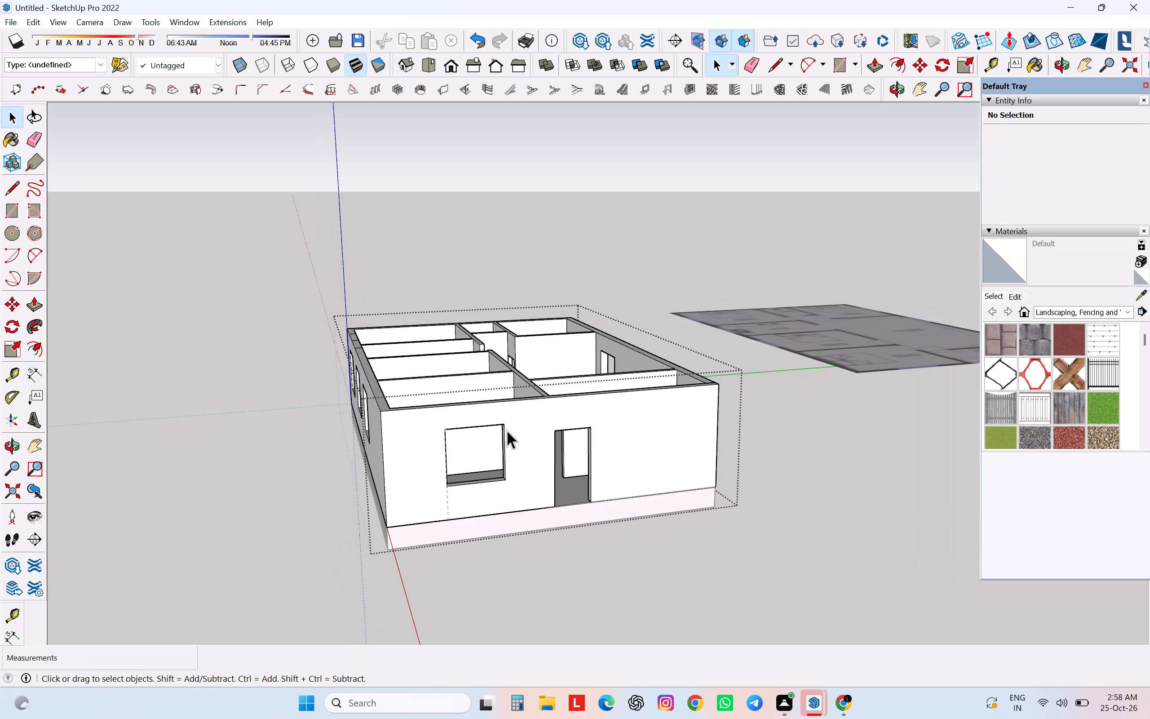
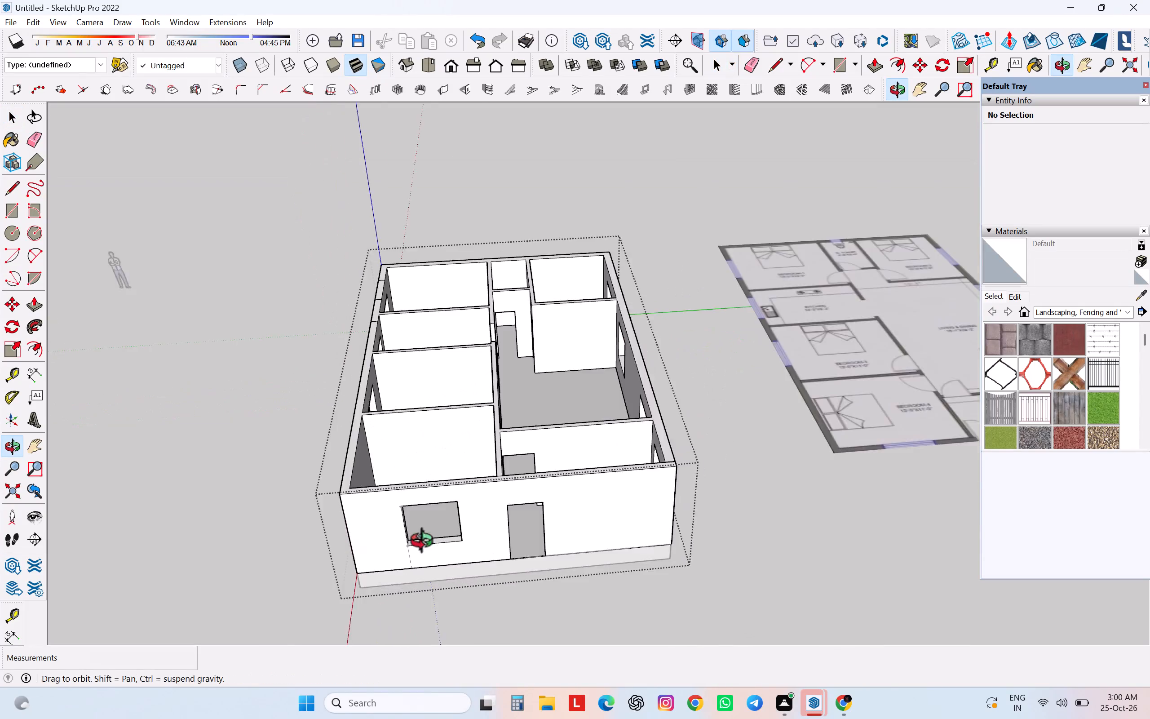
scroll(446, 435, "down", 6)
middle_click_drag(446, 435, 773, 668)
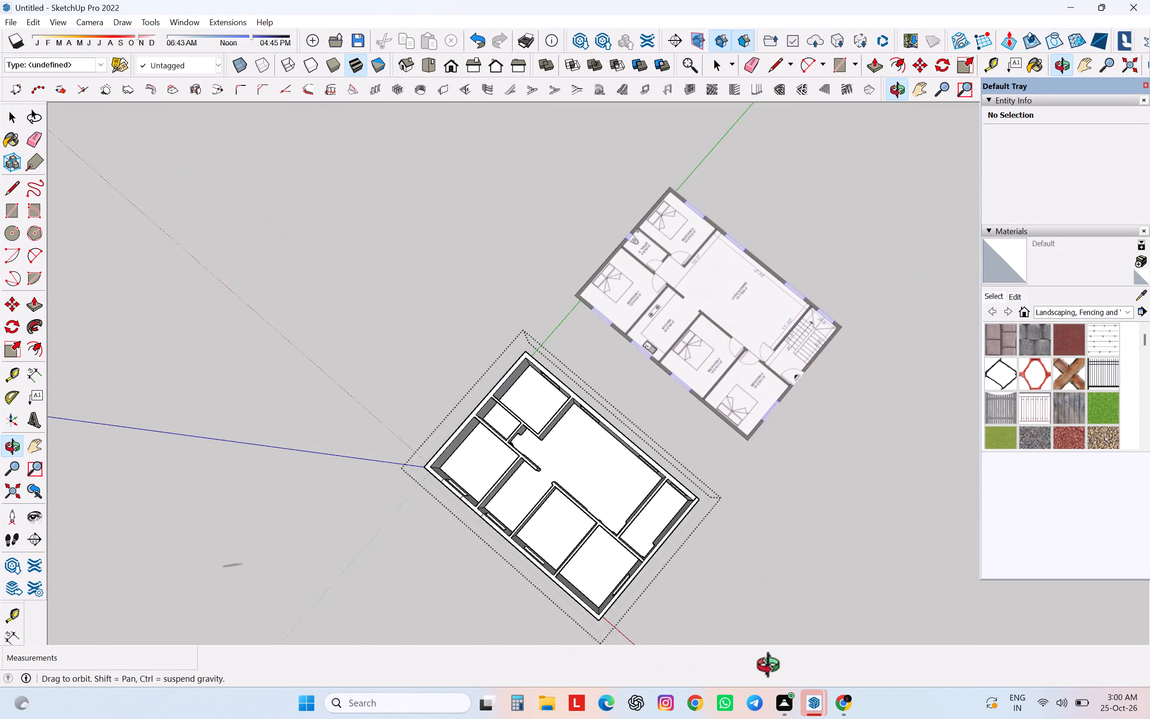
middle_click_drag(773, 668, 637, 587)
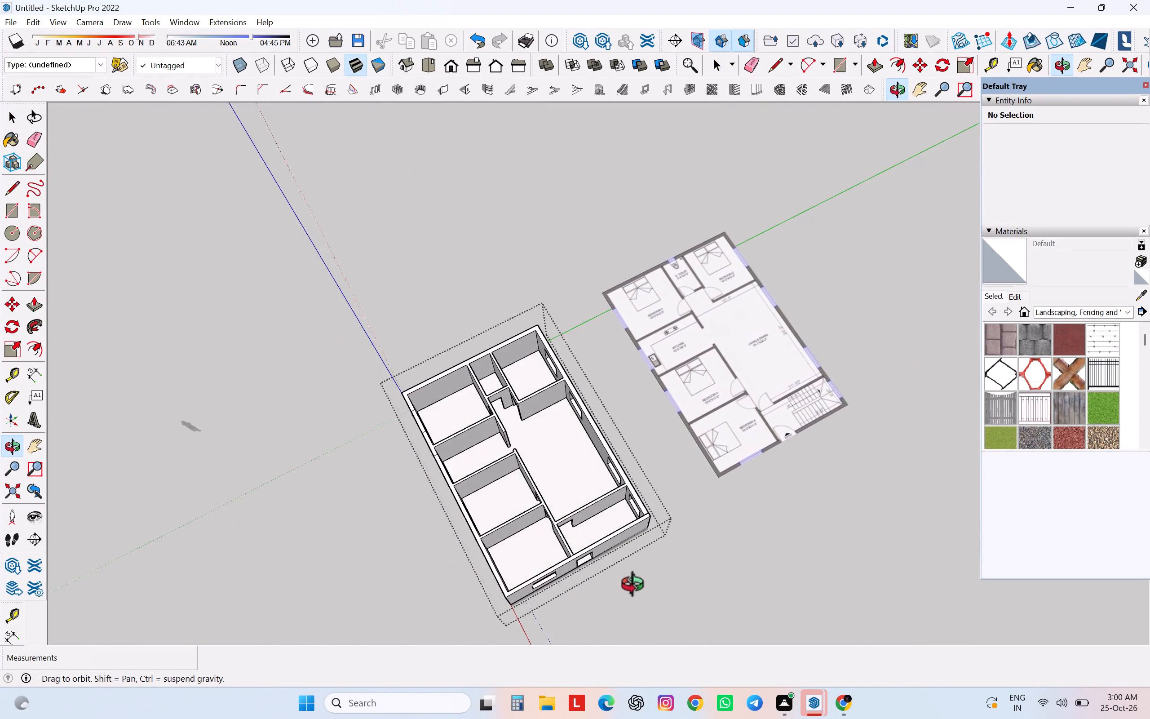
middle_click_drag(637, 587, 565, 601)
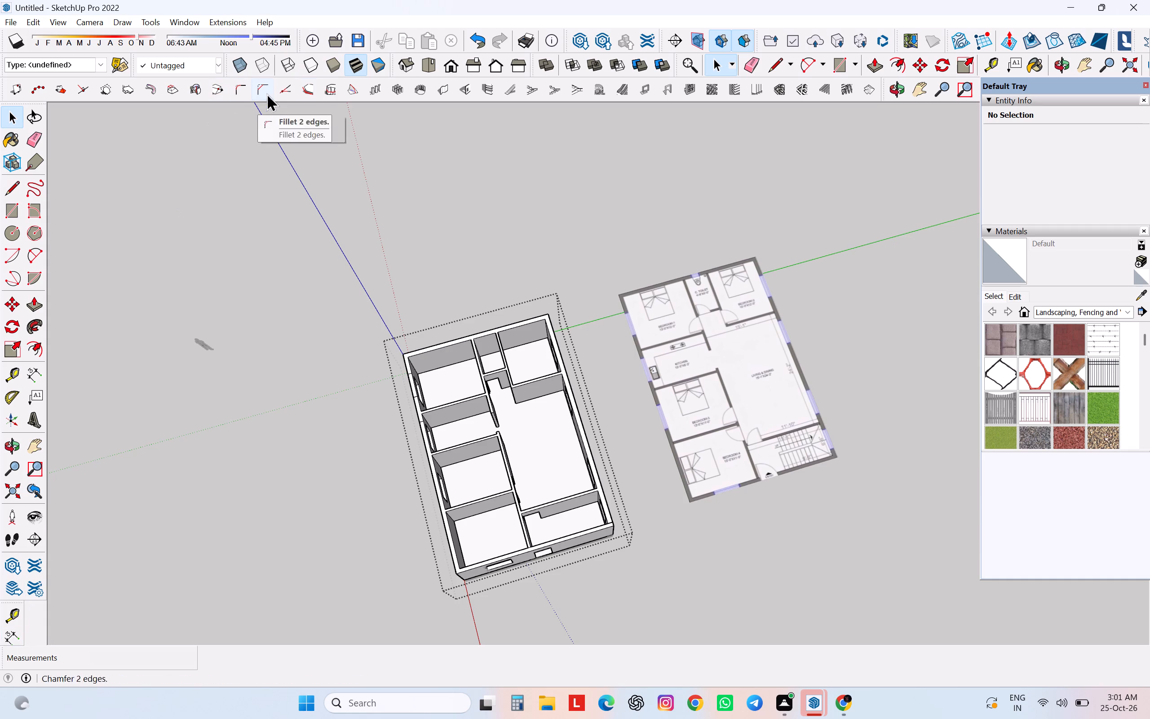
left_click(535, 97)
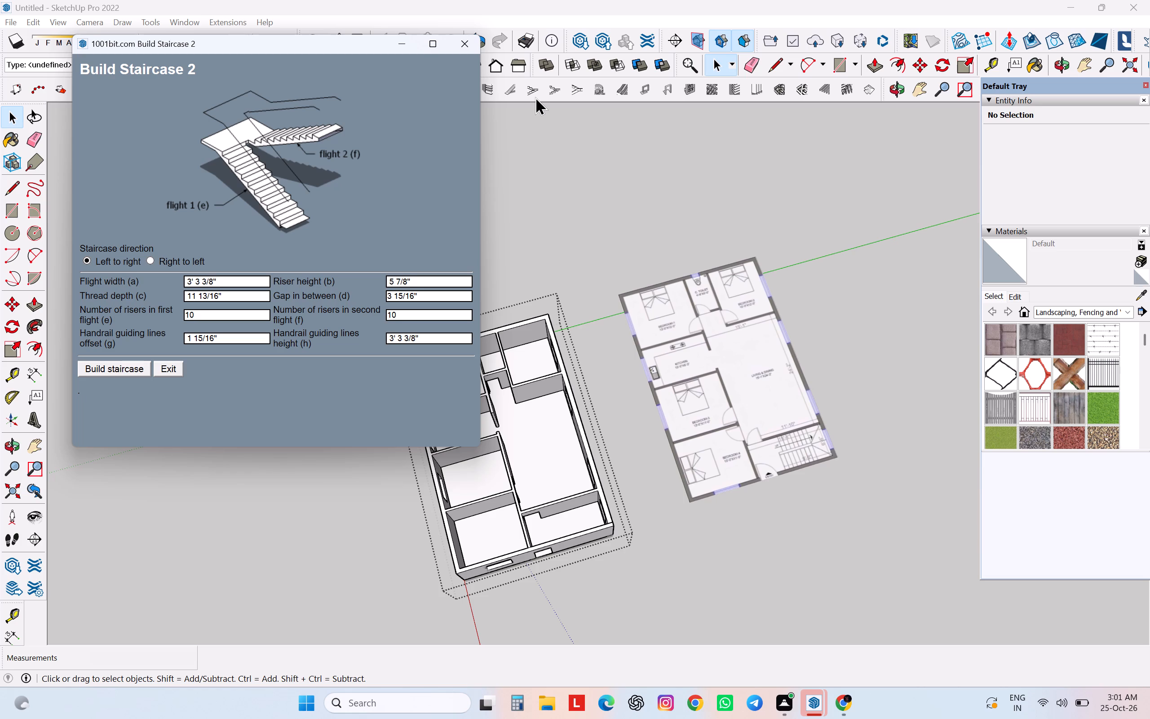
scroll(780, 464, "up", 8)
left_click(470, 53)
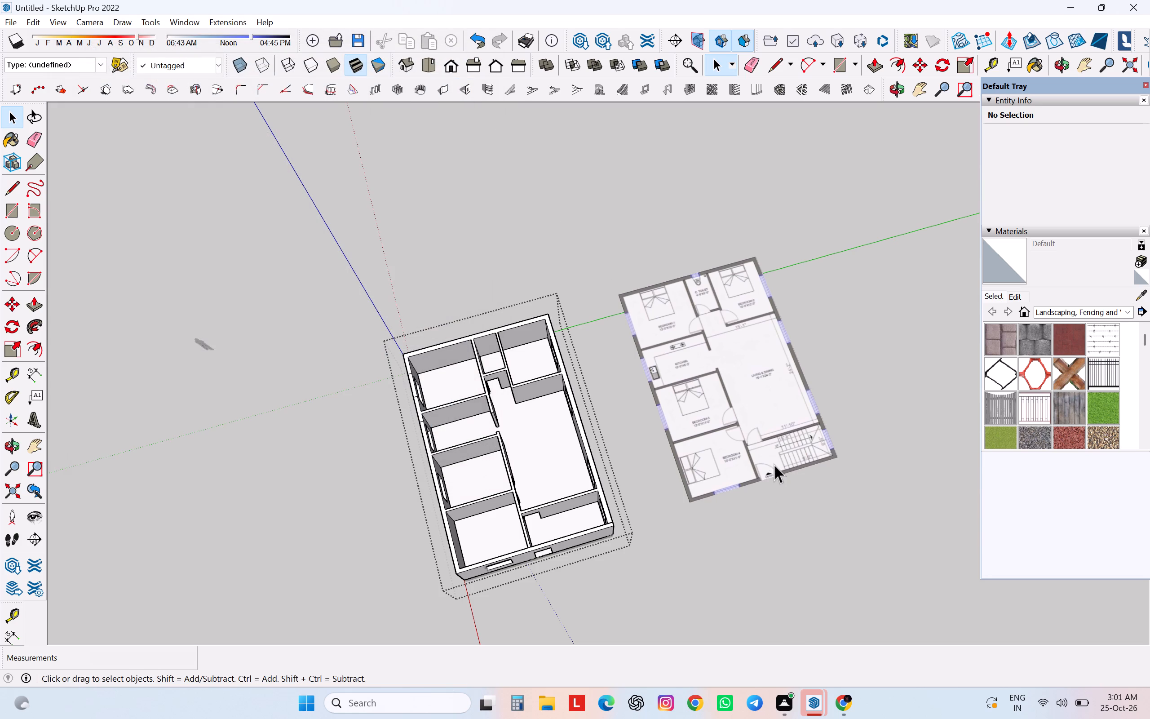
Configure the standard R.C. dogleg staircase with 7 risers in the first flight and 8 in the second flight.
scroll(774, 464, "up", 11)
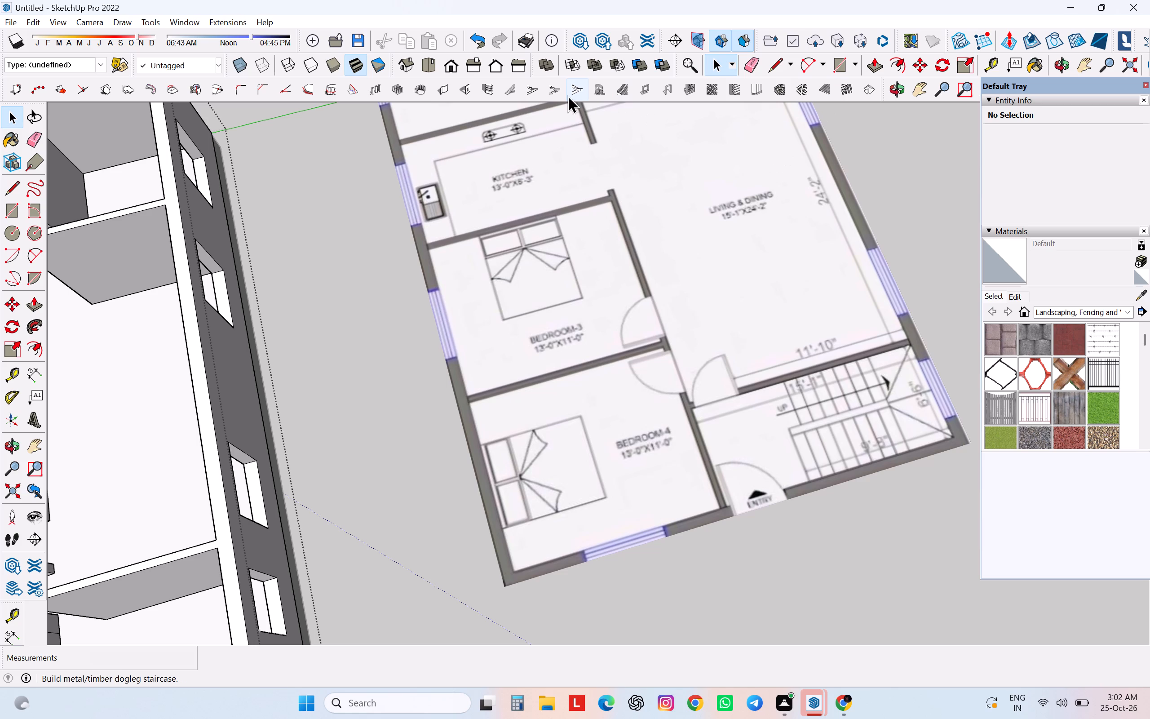
left_click(524, 88)
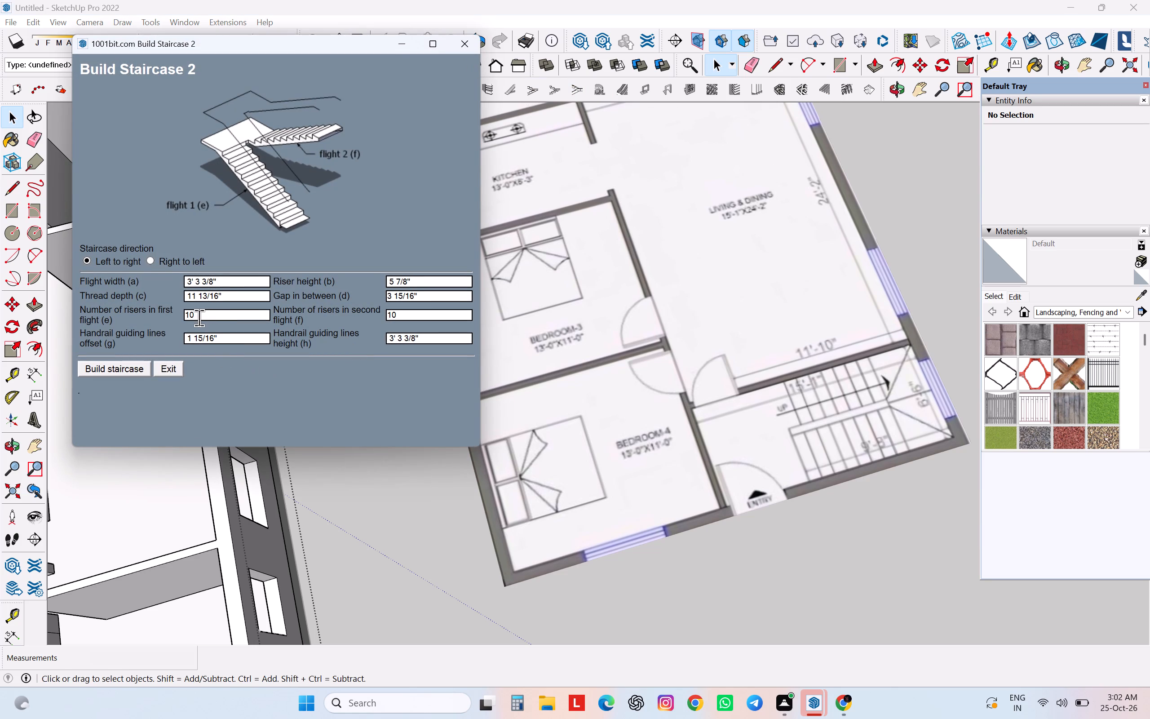
left_click_drag(199, 318, 159, 309)
key("7")
left_click_drag(402, 318, 371, 318)
left_click_drag(371, 318, 338, 319)
key("8")
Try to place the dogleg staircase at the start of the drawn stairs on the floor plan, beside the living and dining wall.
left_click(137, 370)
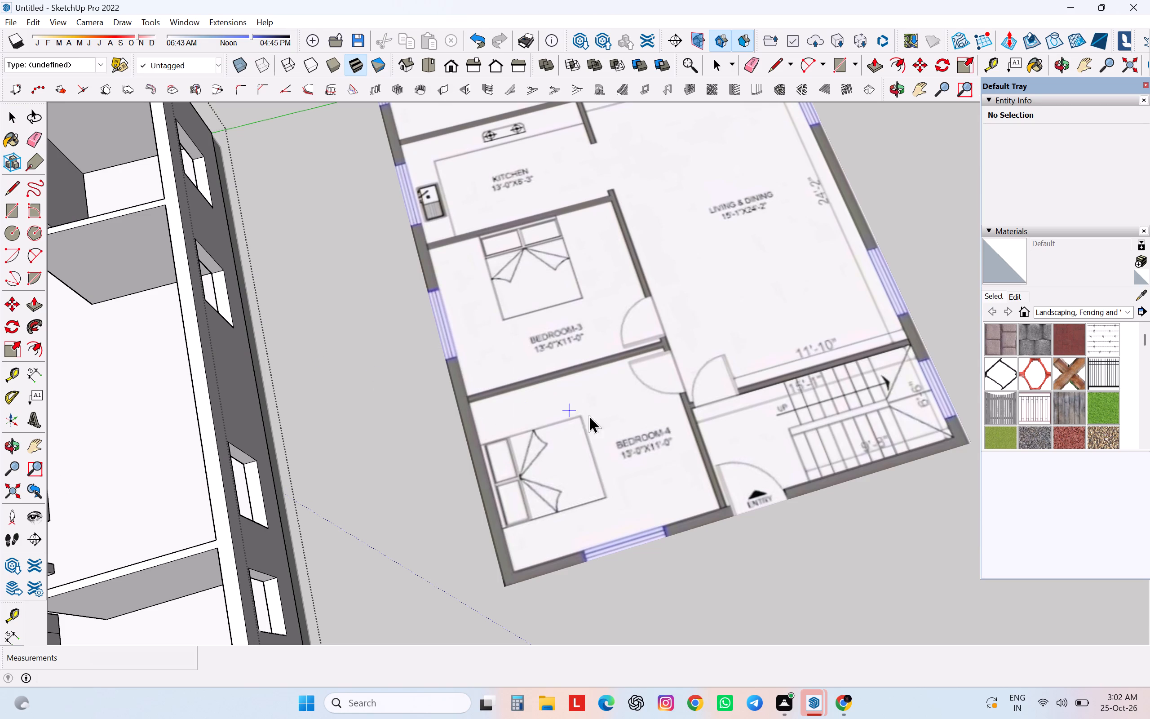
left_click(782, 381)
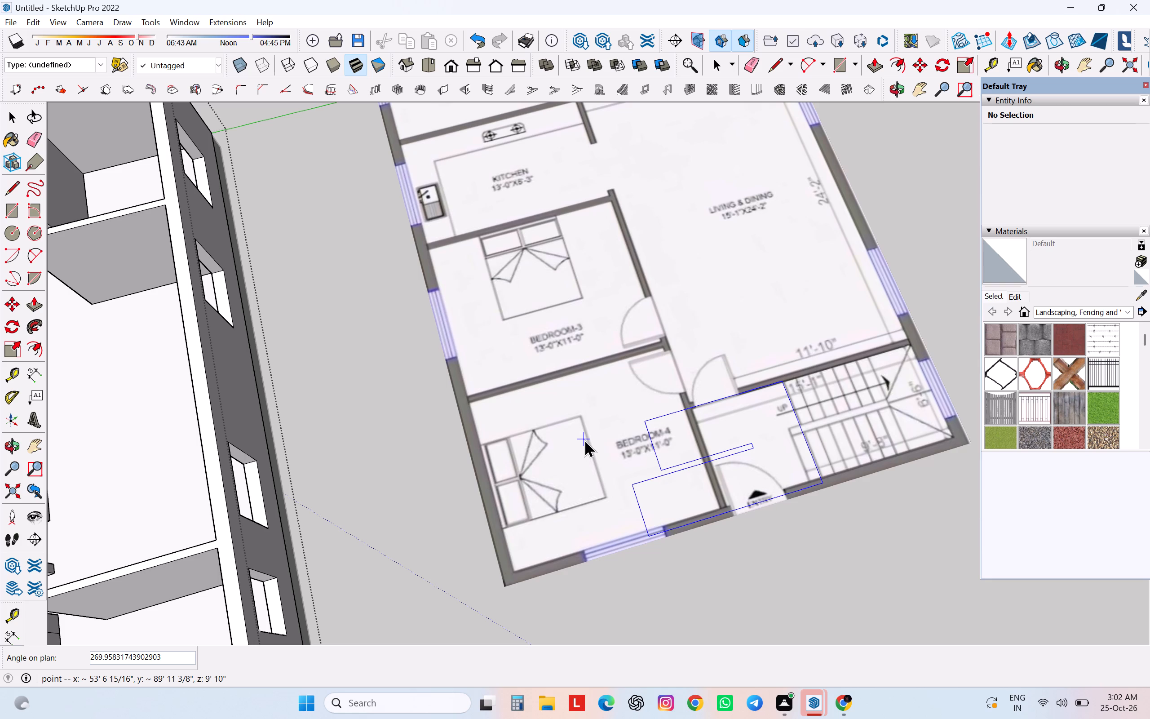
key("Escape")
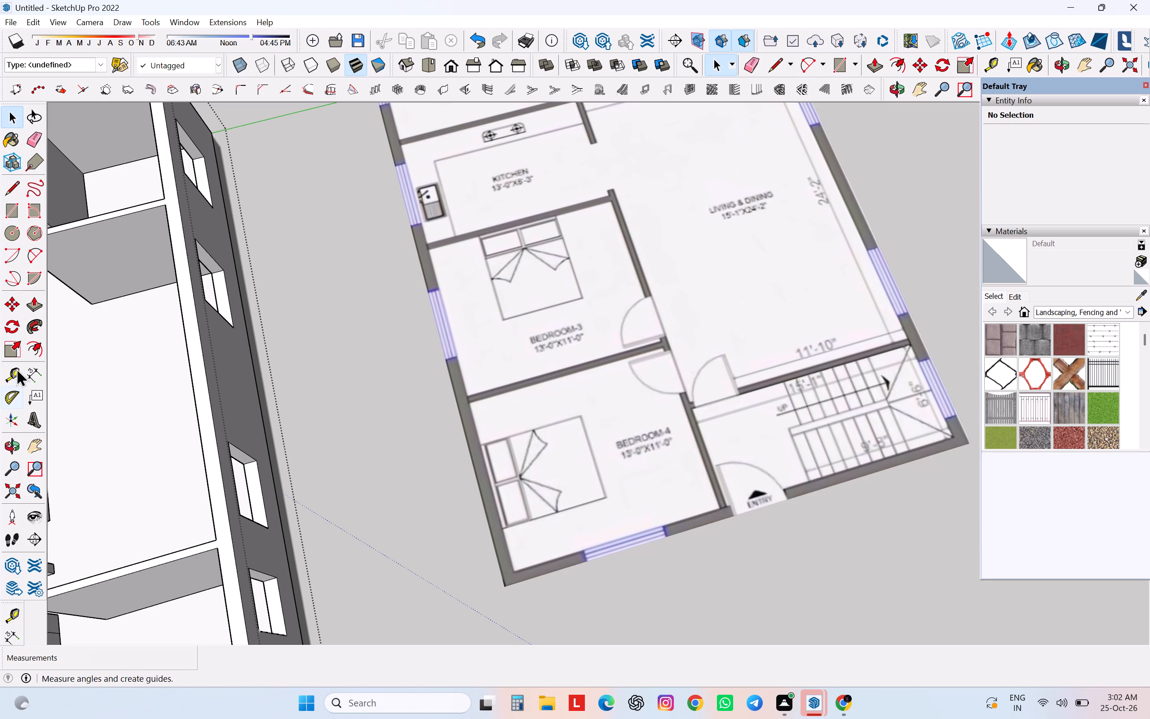
Measure the width of the stair area on the floor plan between the living-room wall and the outer entry wall.
left_click(33, 370)
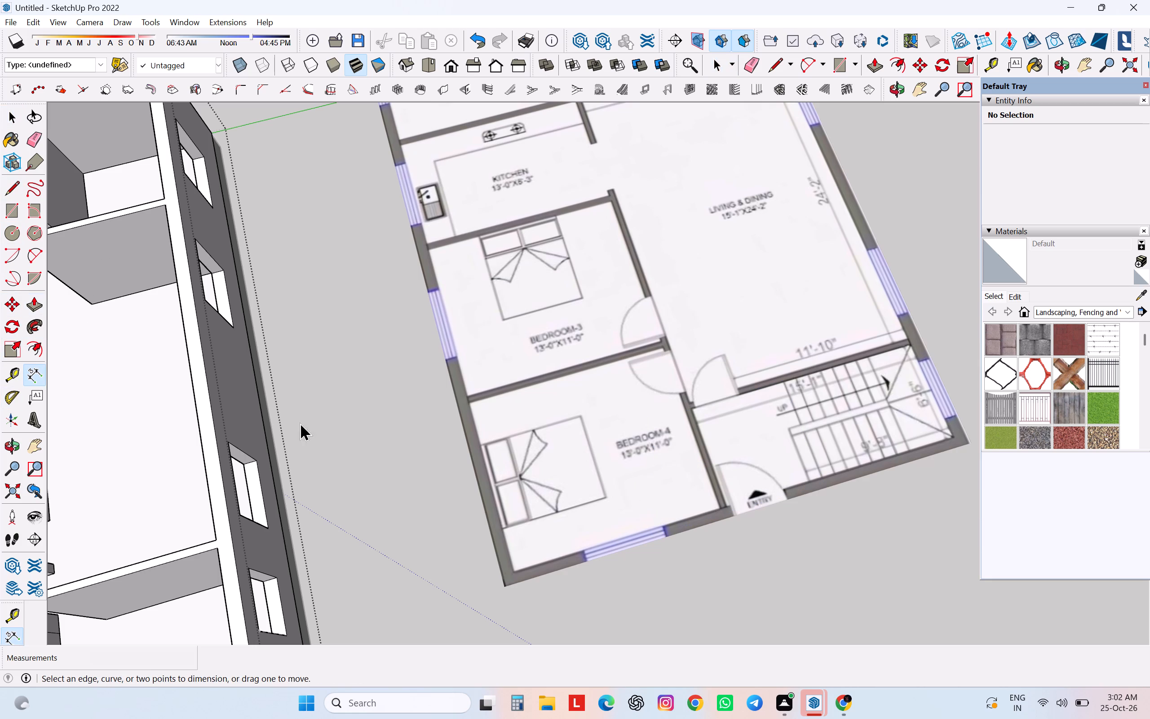
scroll(910, 345, "up", 2)
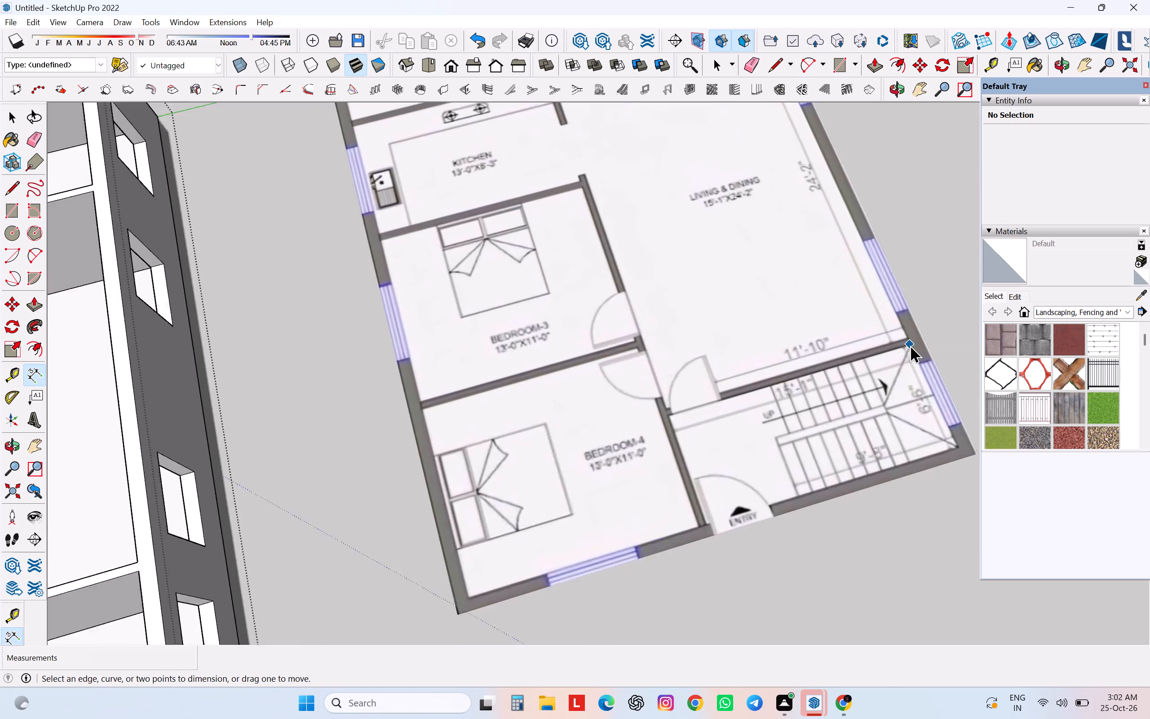
scroll(910, 345, "up", 5)
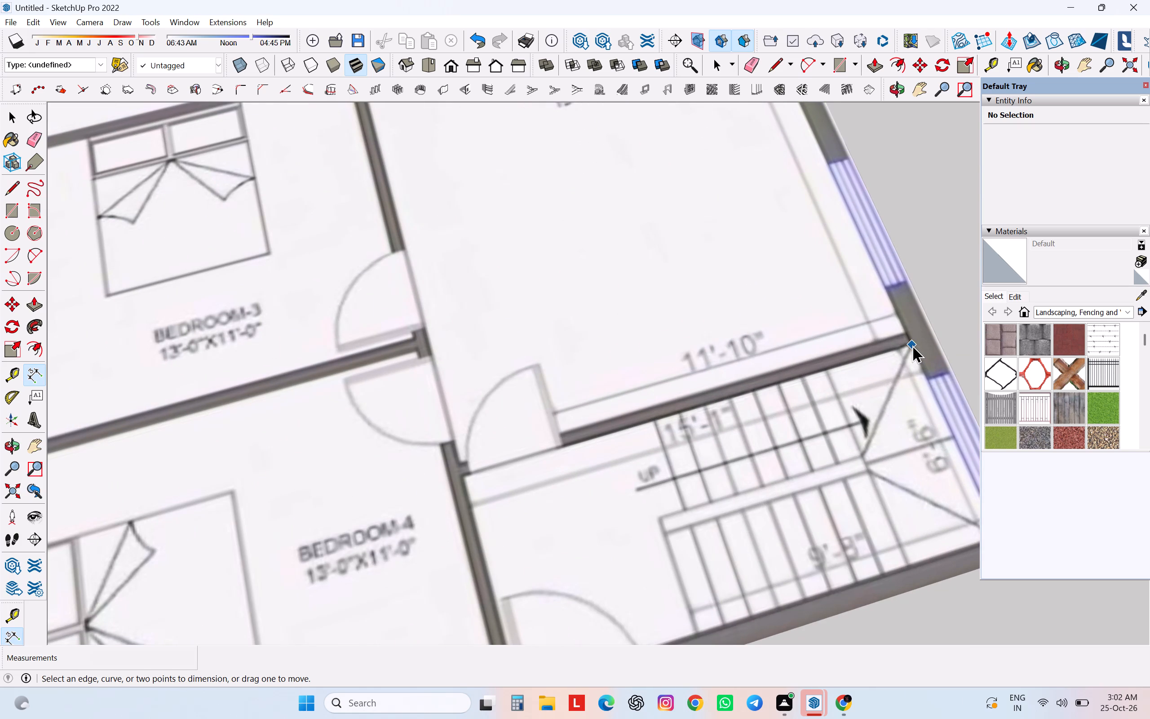
left_click(912, 345)
scroll(912, 342, "down", 5)
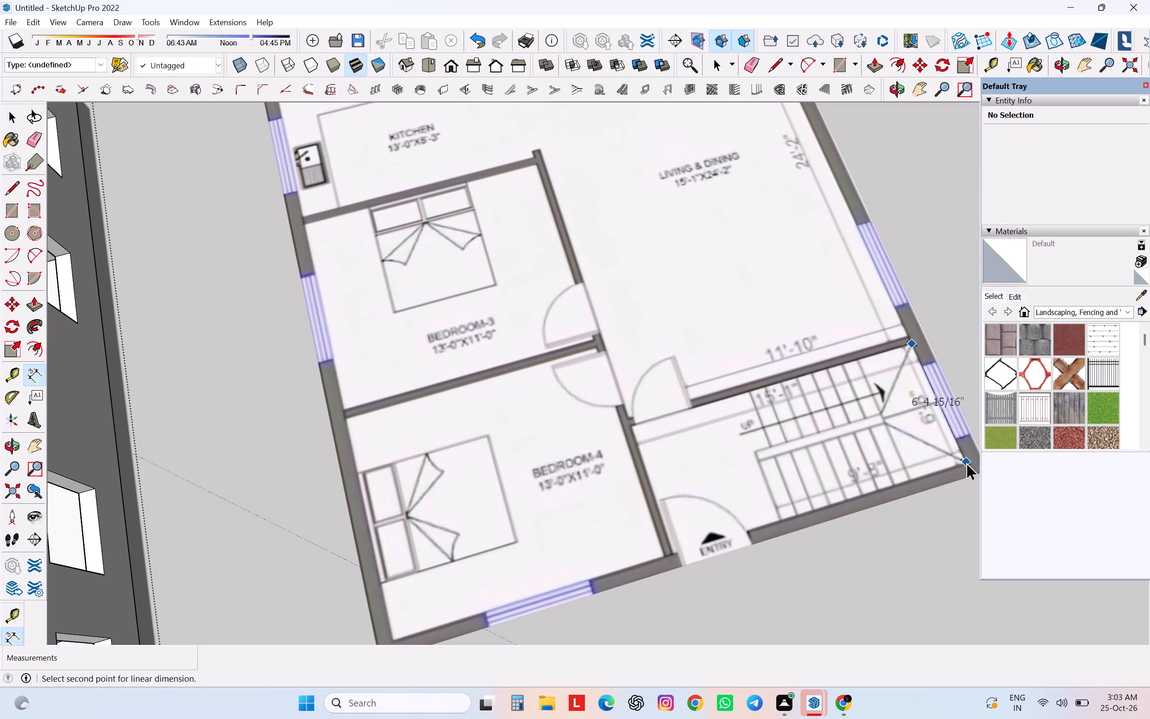
key("Escape")
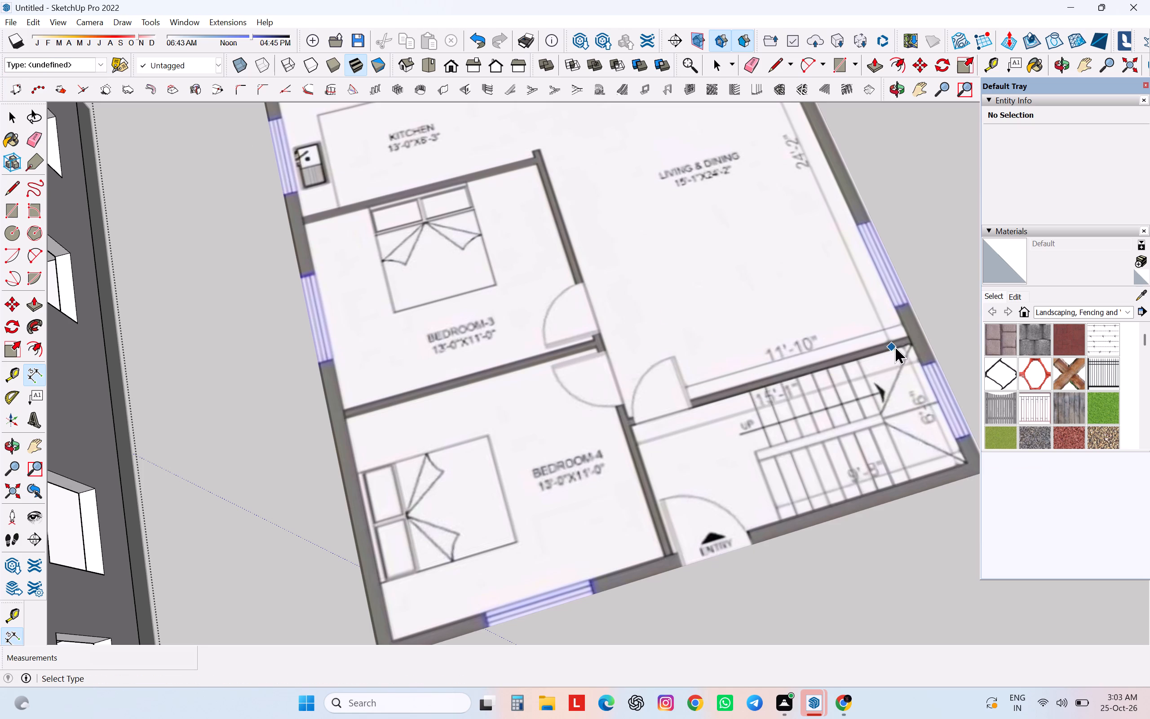
left_click(911, 345)
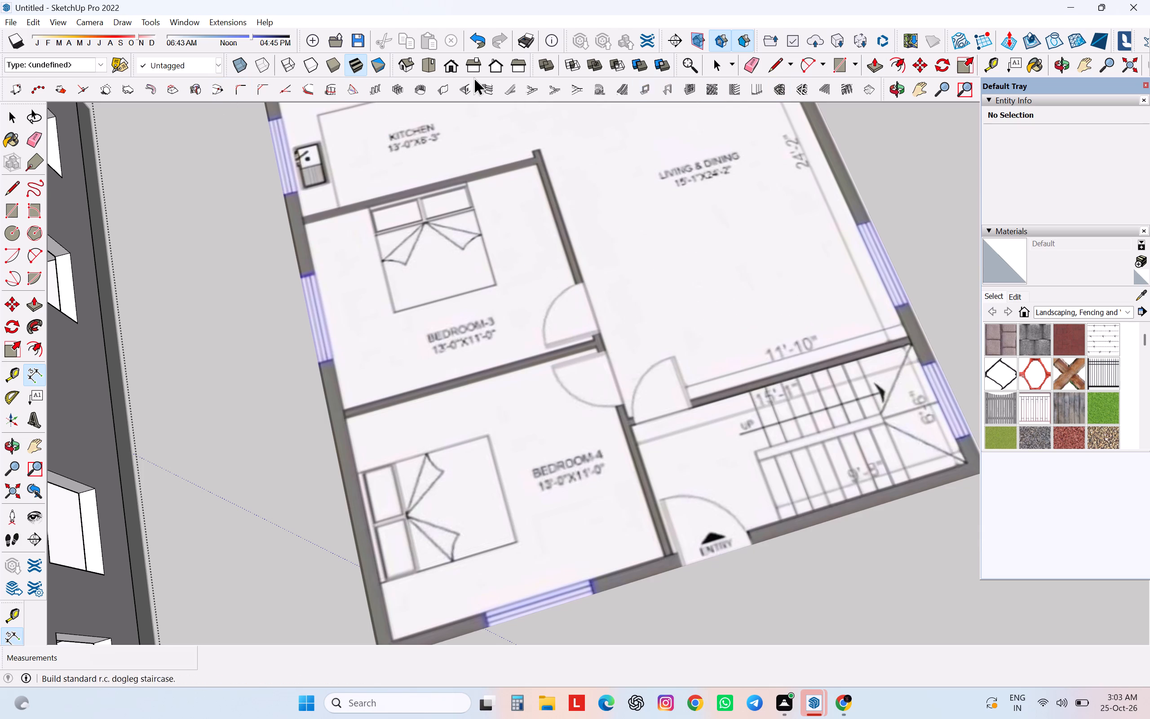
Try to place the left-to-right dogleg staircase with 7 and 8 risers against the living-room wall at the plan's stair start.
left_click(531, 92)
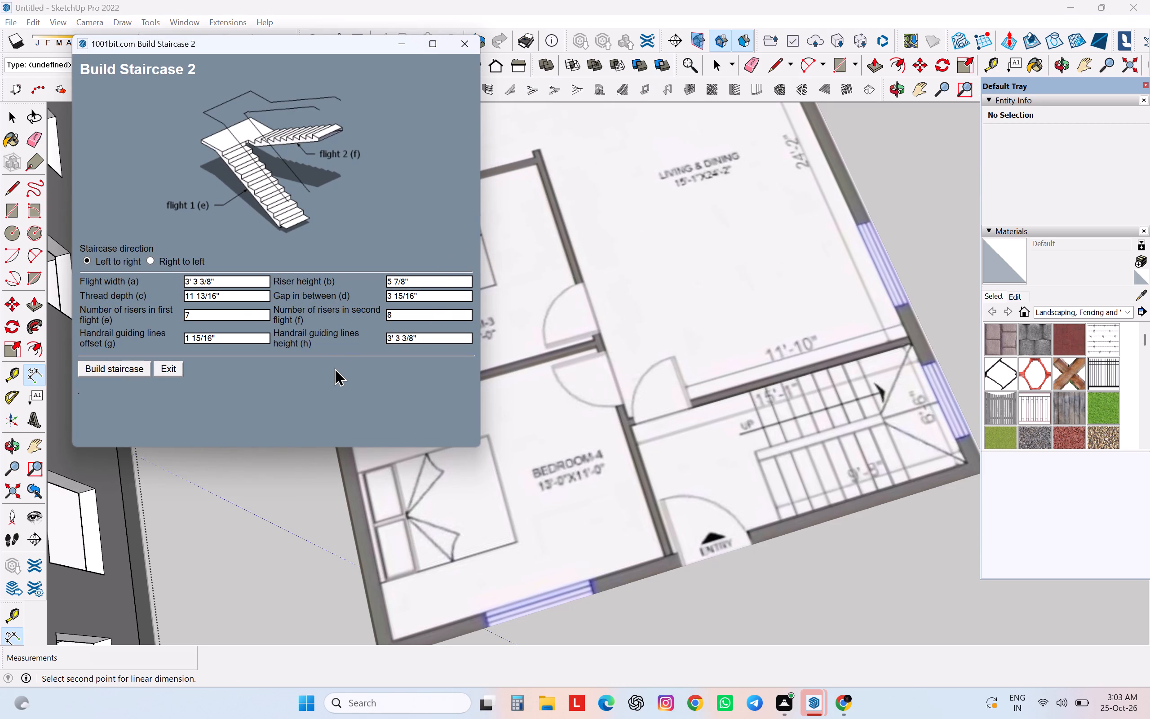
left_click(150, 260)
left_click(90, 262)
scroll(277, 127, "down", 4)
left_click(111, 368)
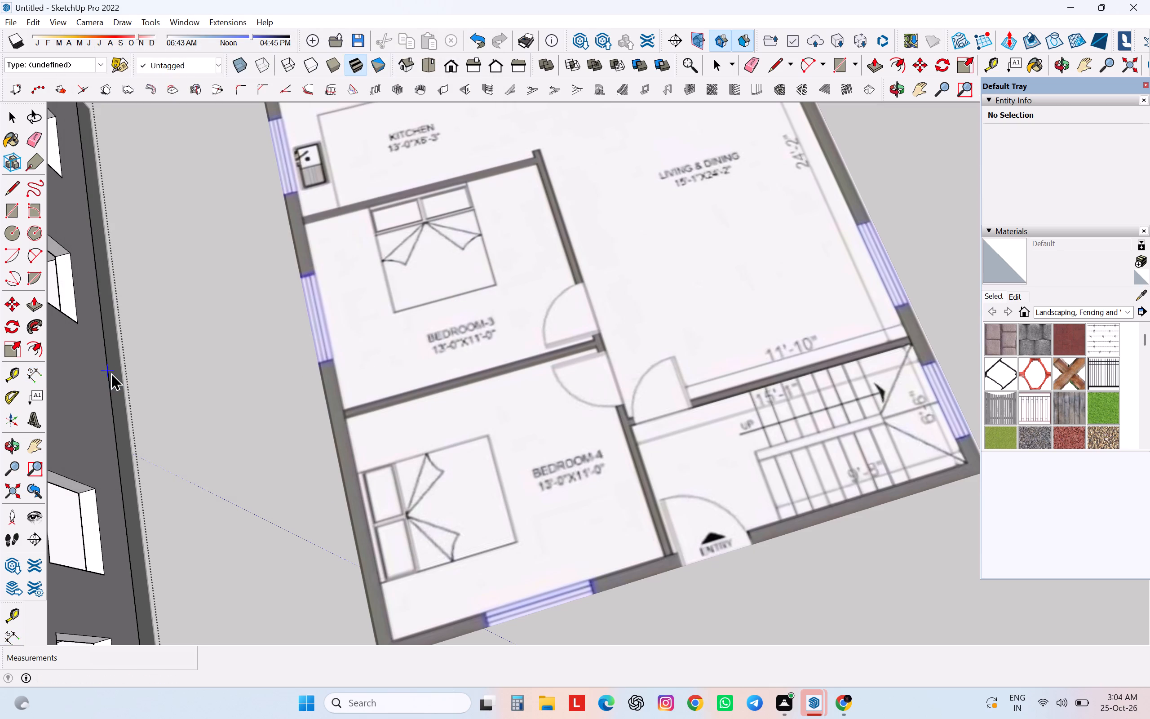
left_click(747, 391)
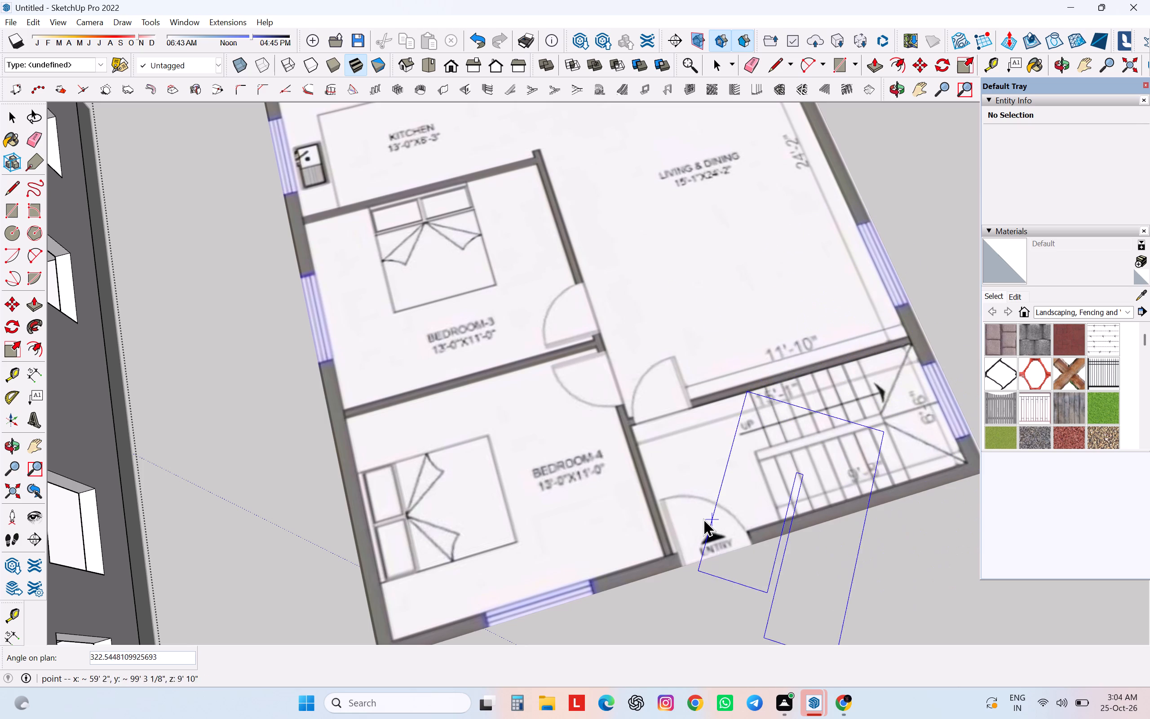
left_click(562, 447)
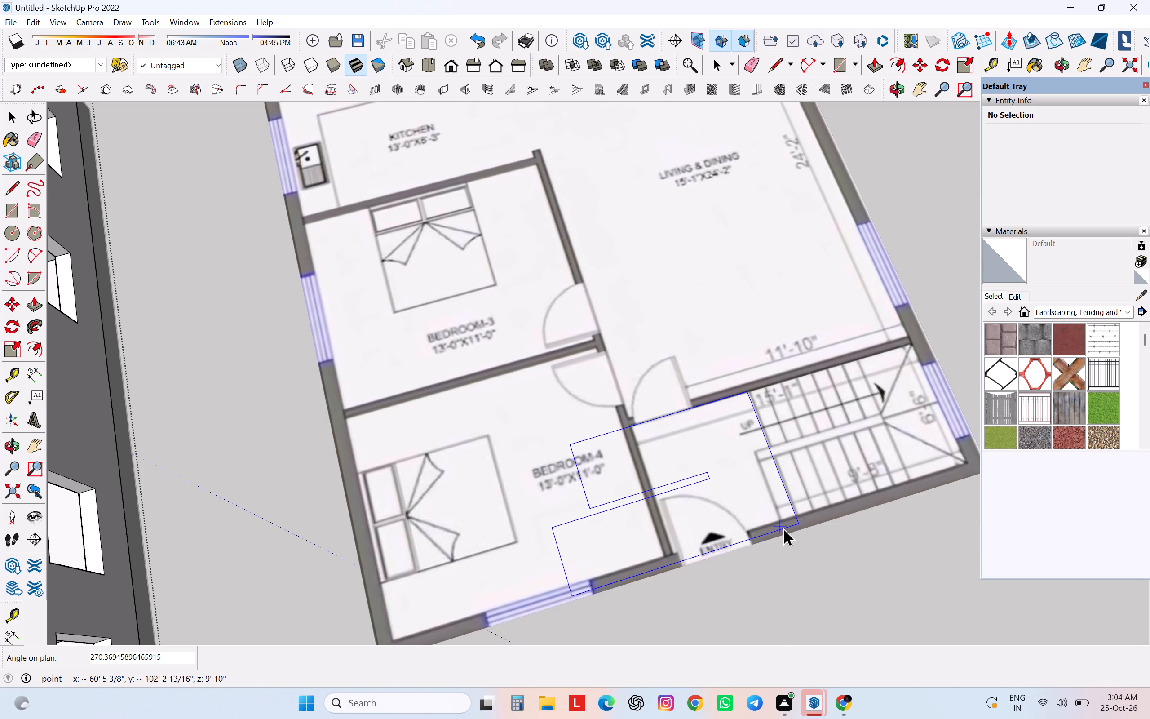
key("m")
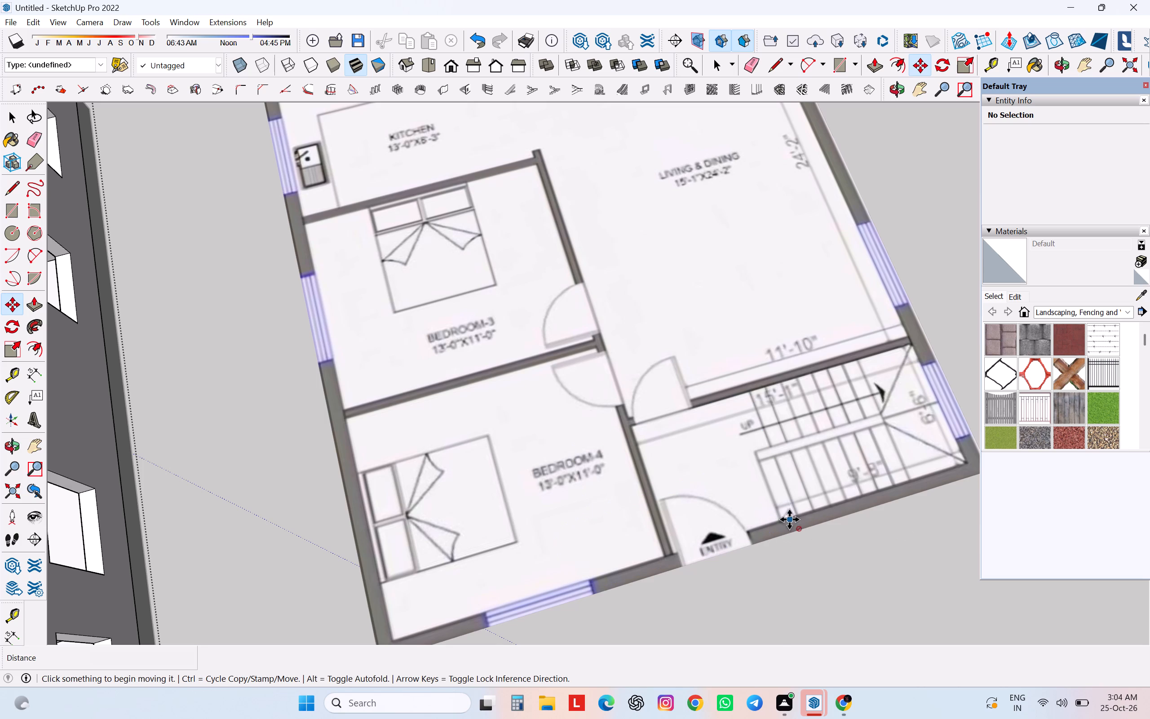
Examine the house model and floor plan from the side and from above to check for the placed staircase.
middle_click_drag(576, 488, 582, 394)
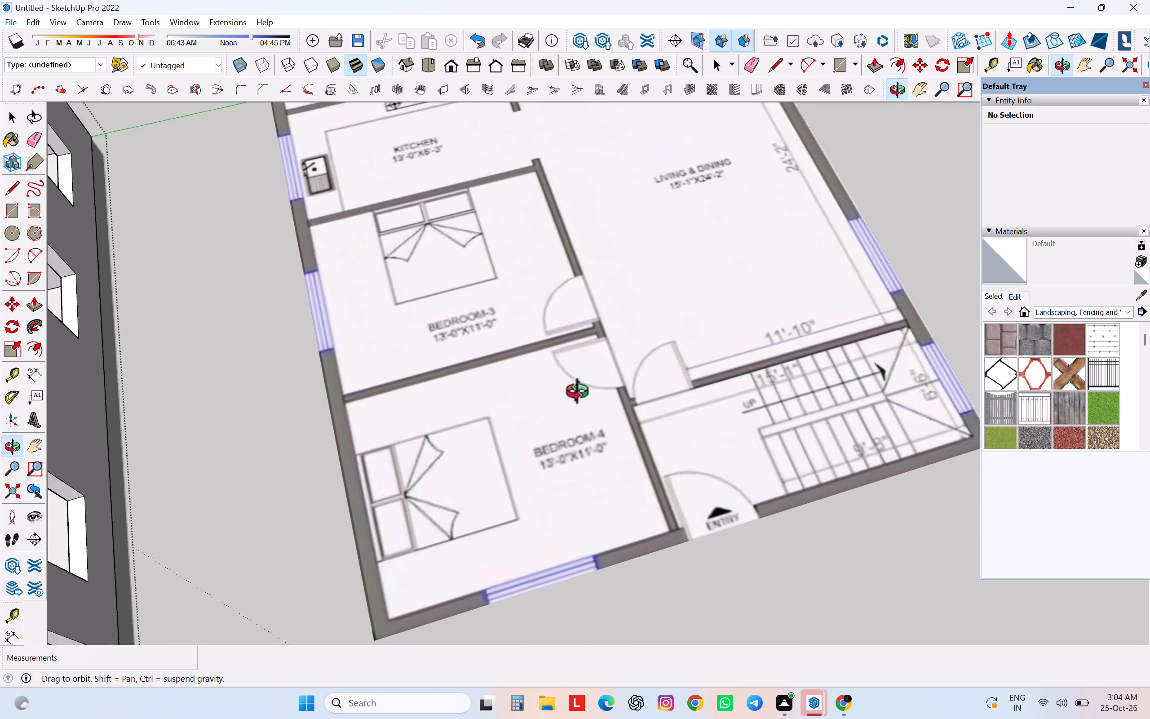
middle_click_drag(582, 394, 508, 86)
scroll(530, 247, "down", 11)
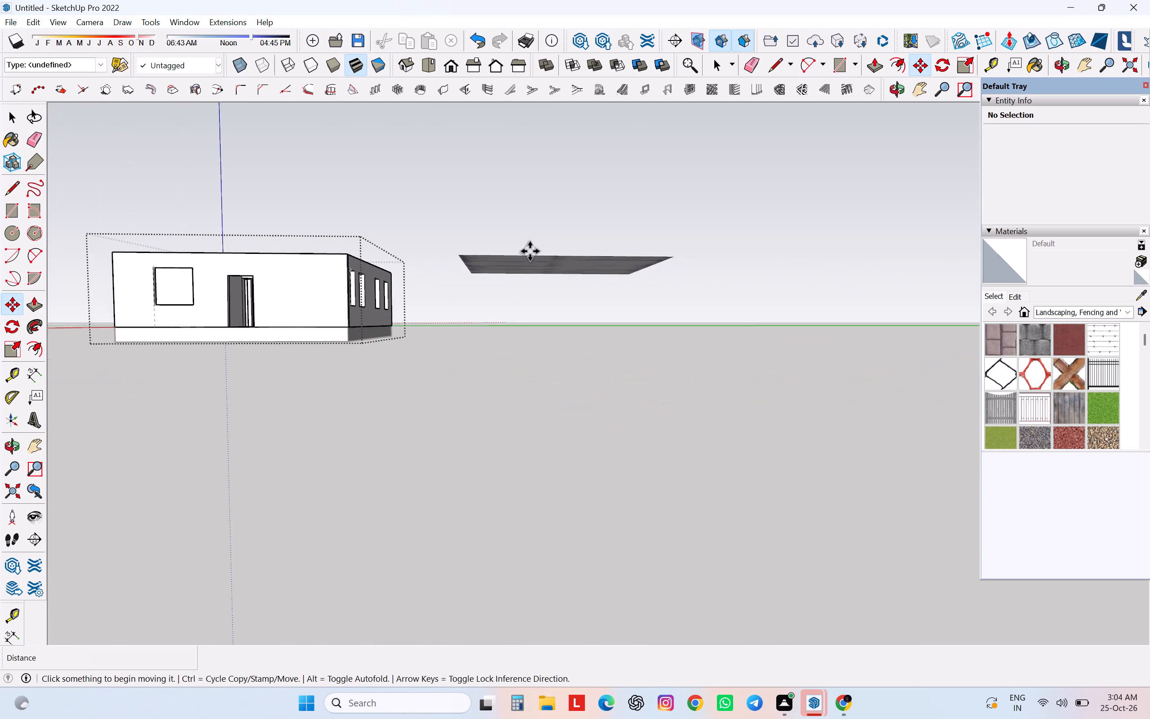
middle_click_drag(530, 251, 548, 439)
scroll(549, 434, "down", 7)
middle_click_drag(548, 437, 543, 454)
scroll(546, 450, "down", 7)
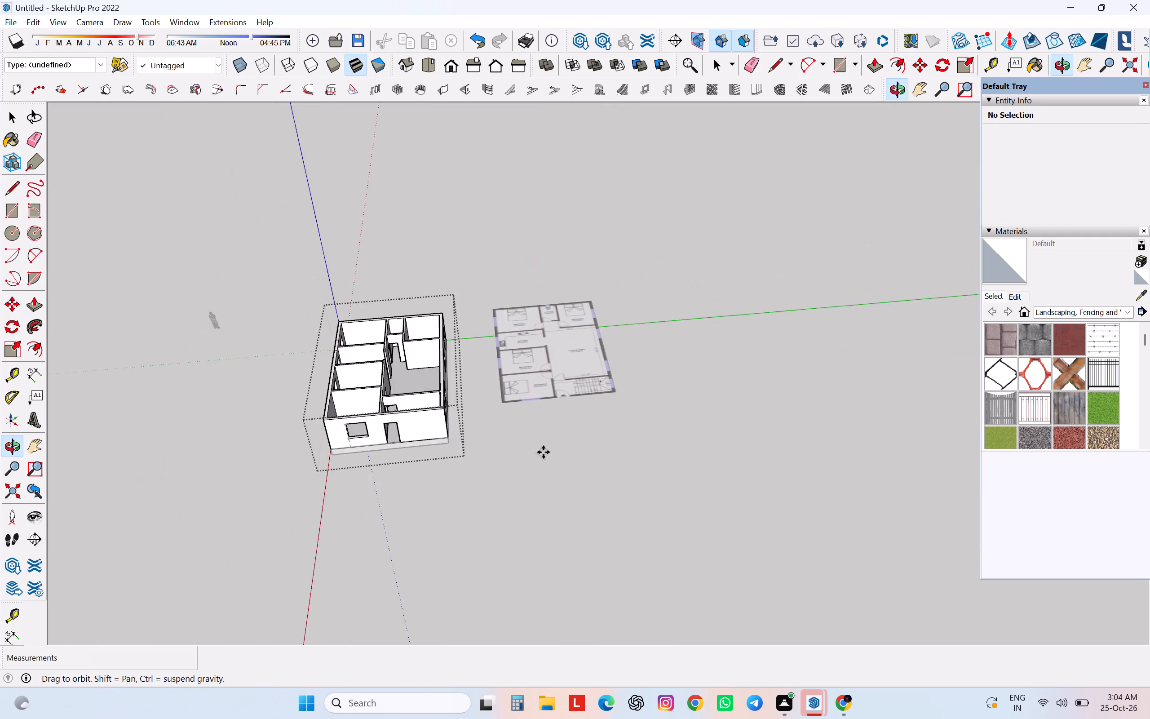
scroll(543, 449, "down", 9)
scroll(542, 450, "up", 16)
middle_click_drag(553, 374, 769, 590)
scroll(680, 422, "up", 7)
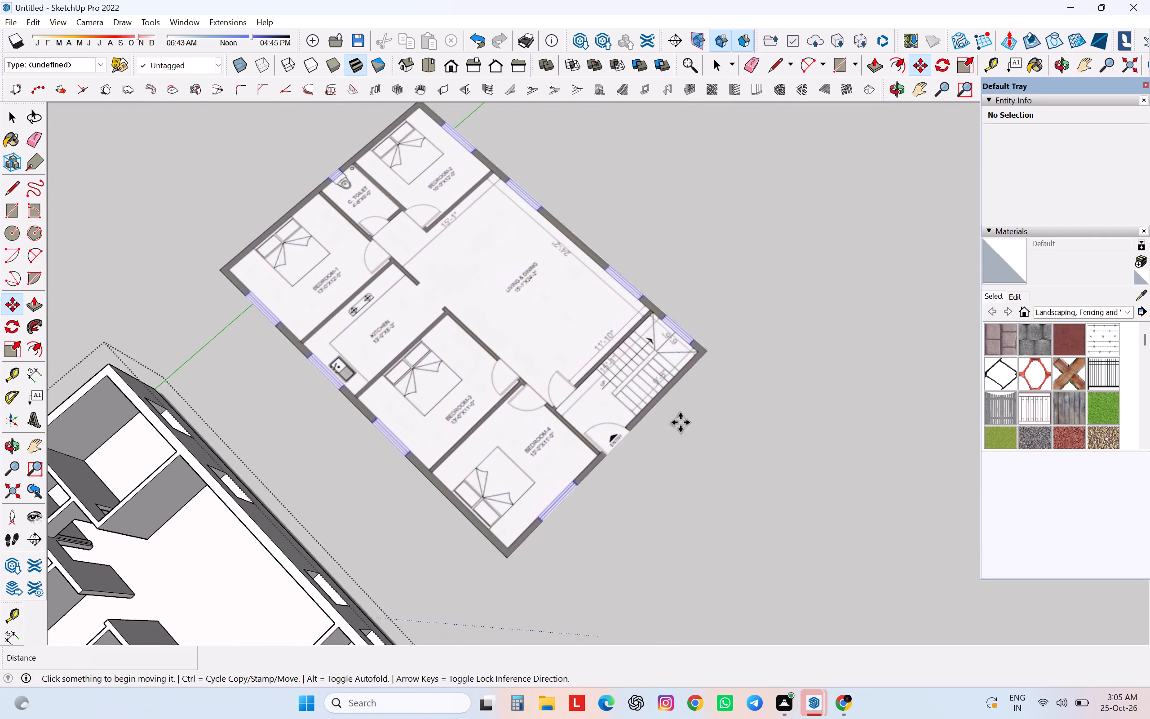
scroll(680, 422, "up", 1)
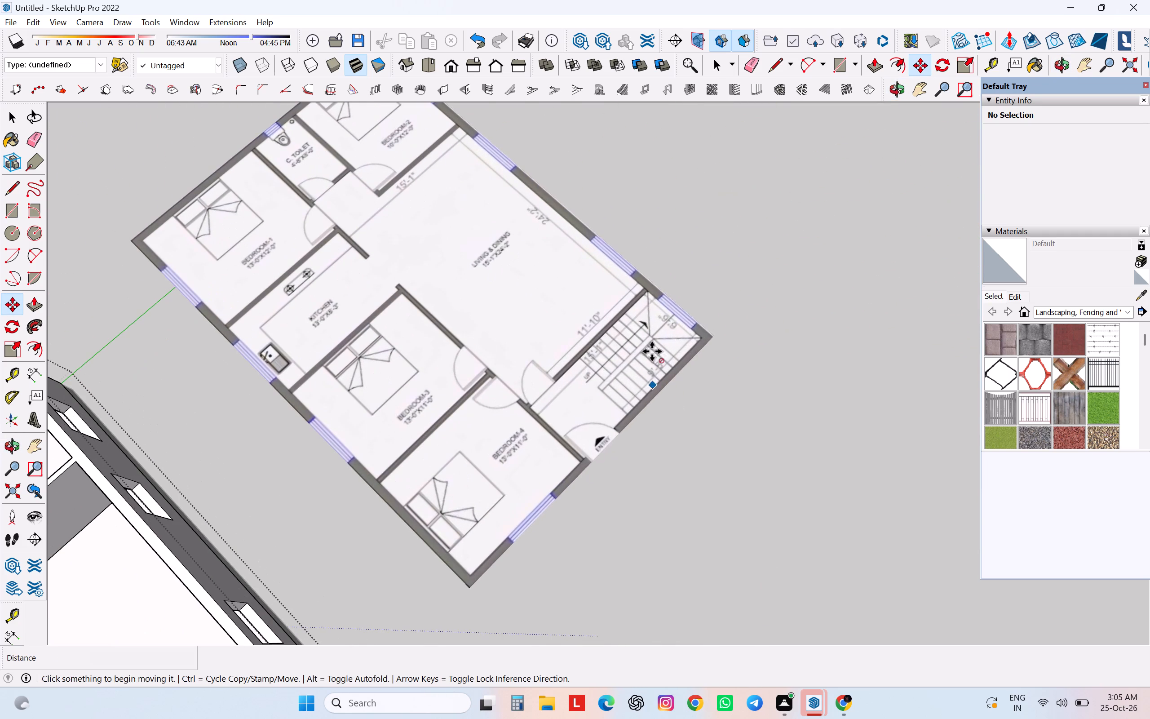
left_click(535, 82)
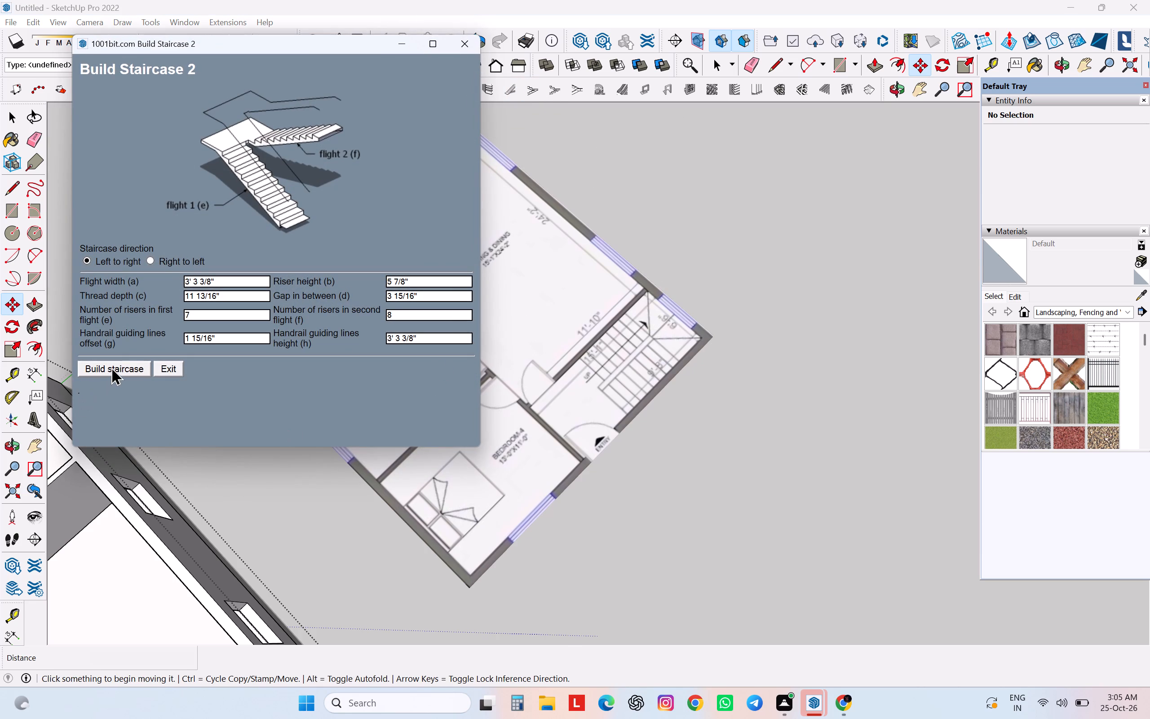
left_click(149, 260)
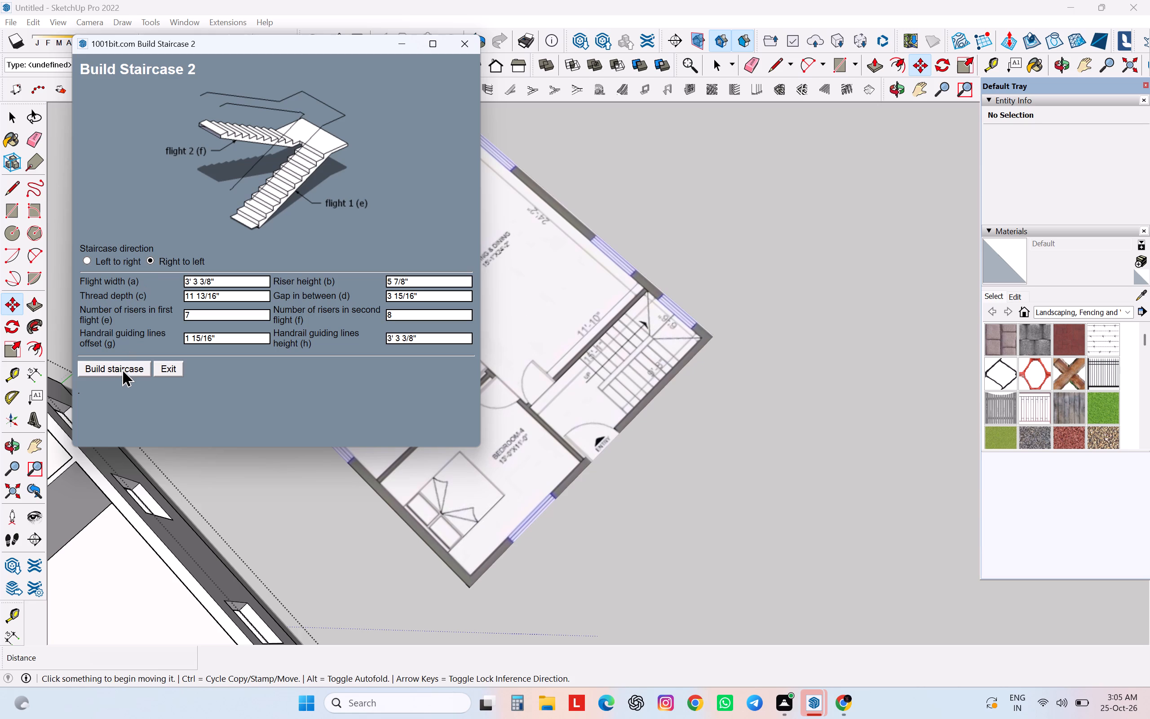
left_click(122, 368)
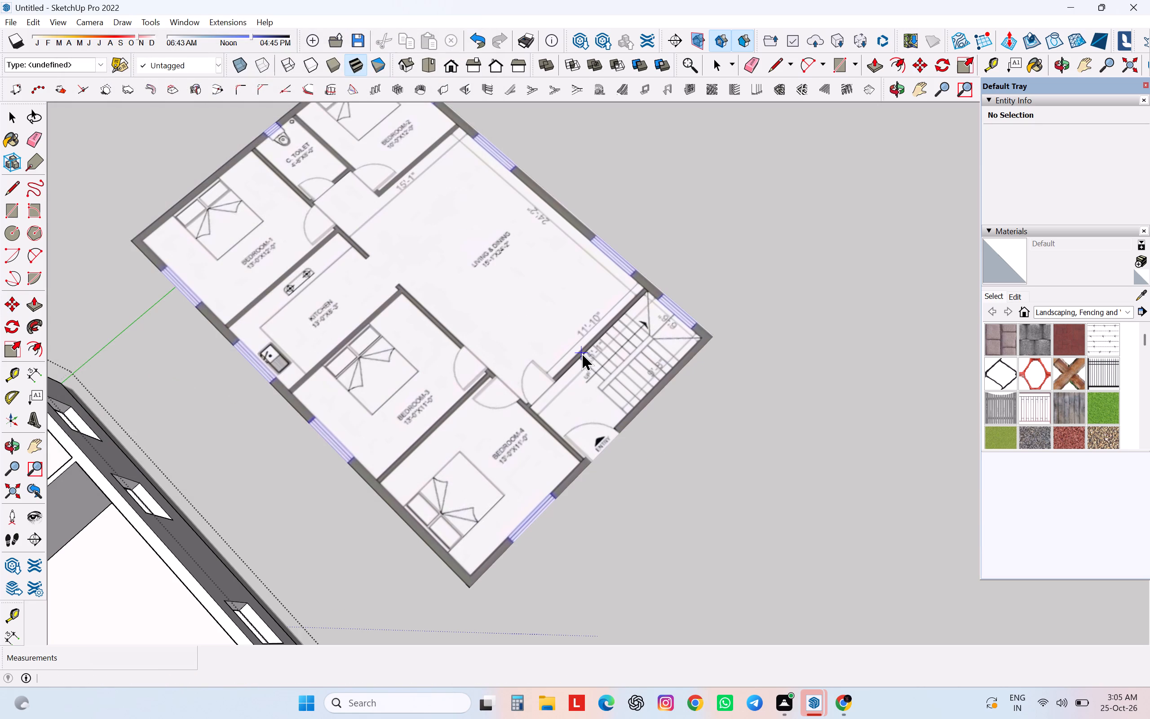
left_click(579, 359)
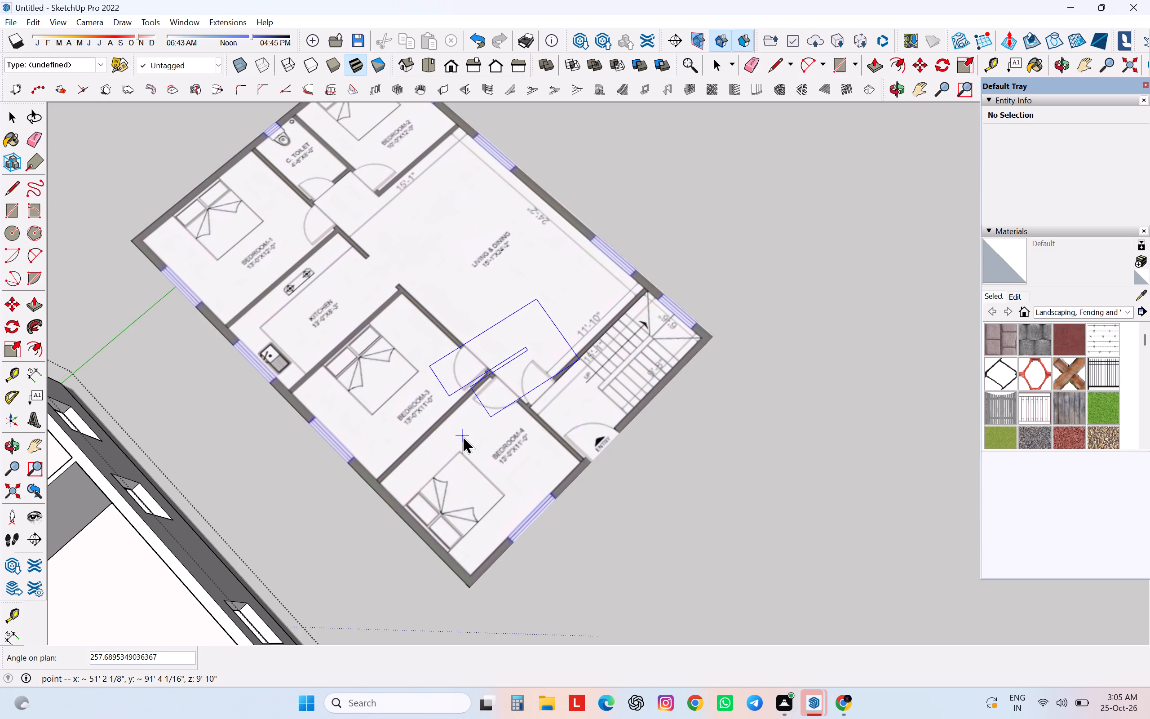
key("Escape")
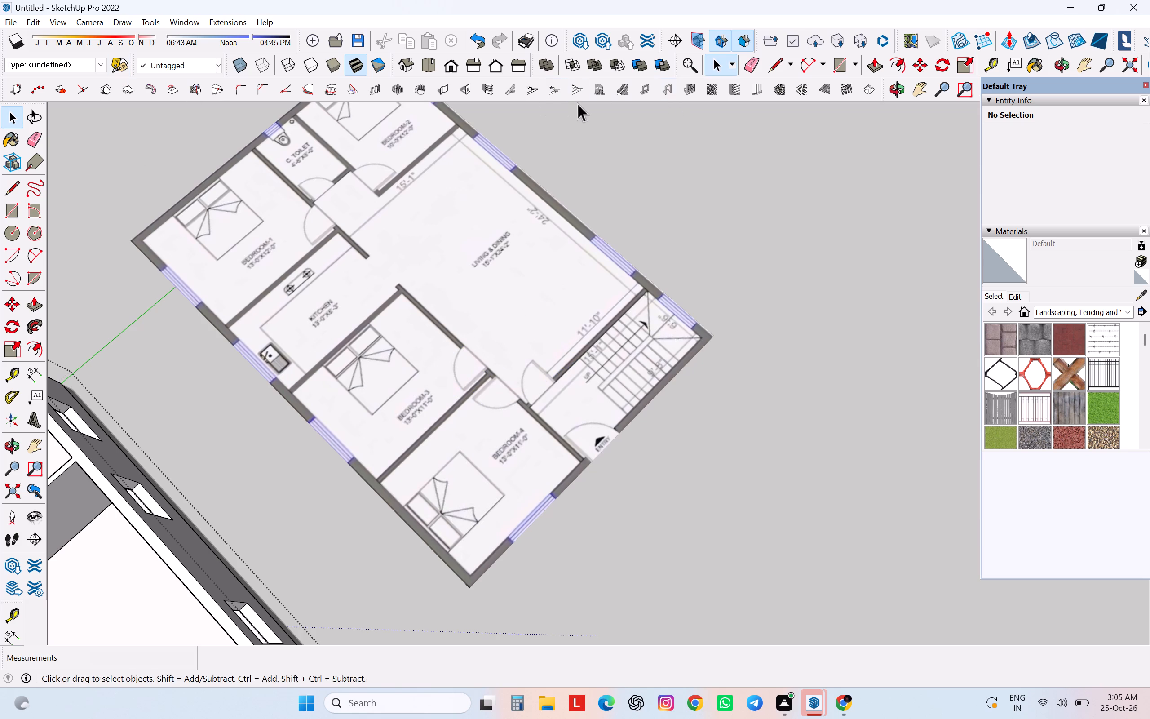
Build a left-to-right dogleg staircase with 7 and 8 risers from the plan's stair start at the living-room wall, aligned toward bedroom 4.
left_click(537, 85)
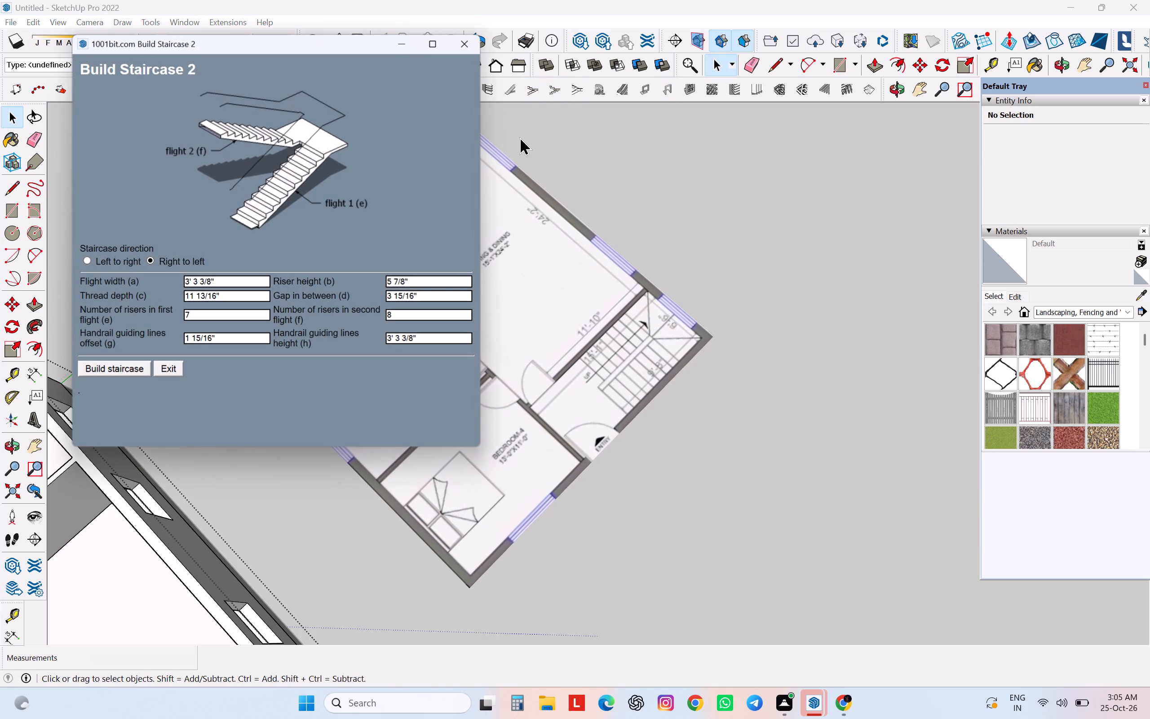
left_click(87, 264)
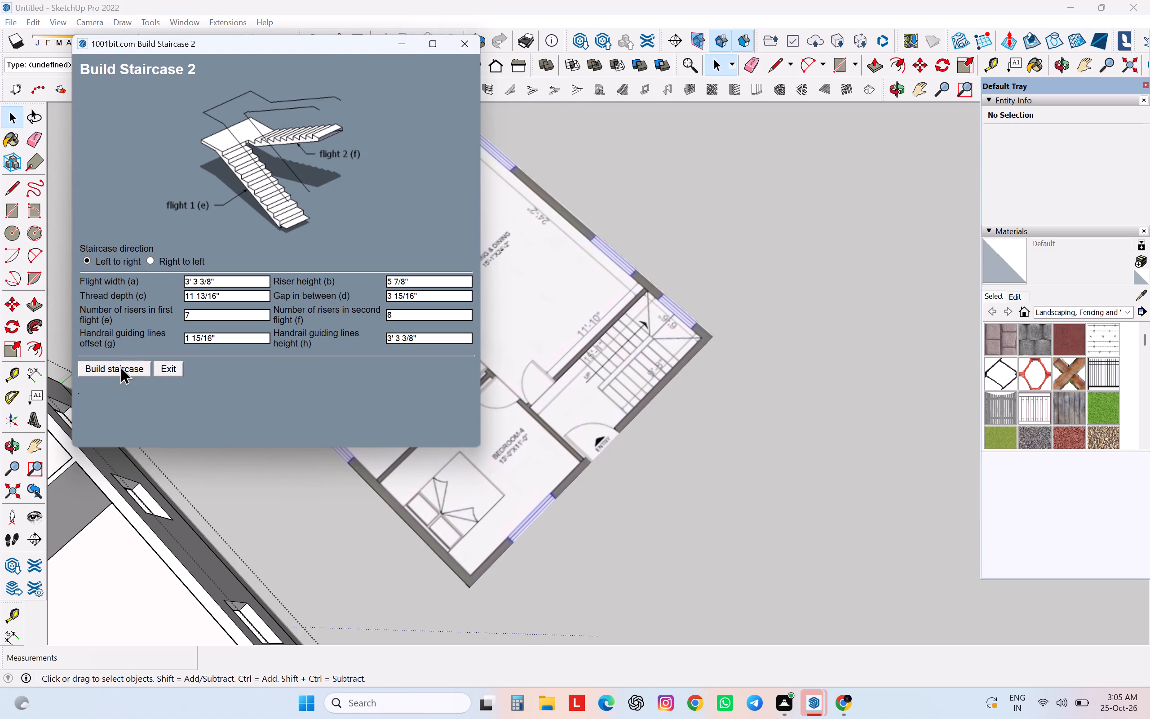
left_click(120, 366)
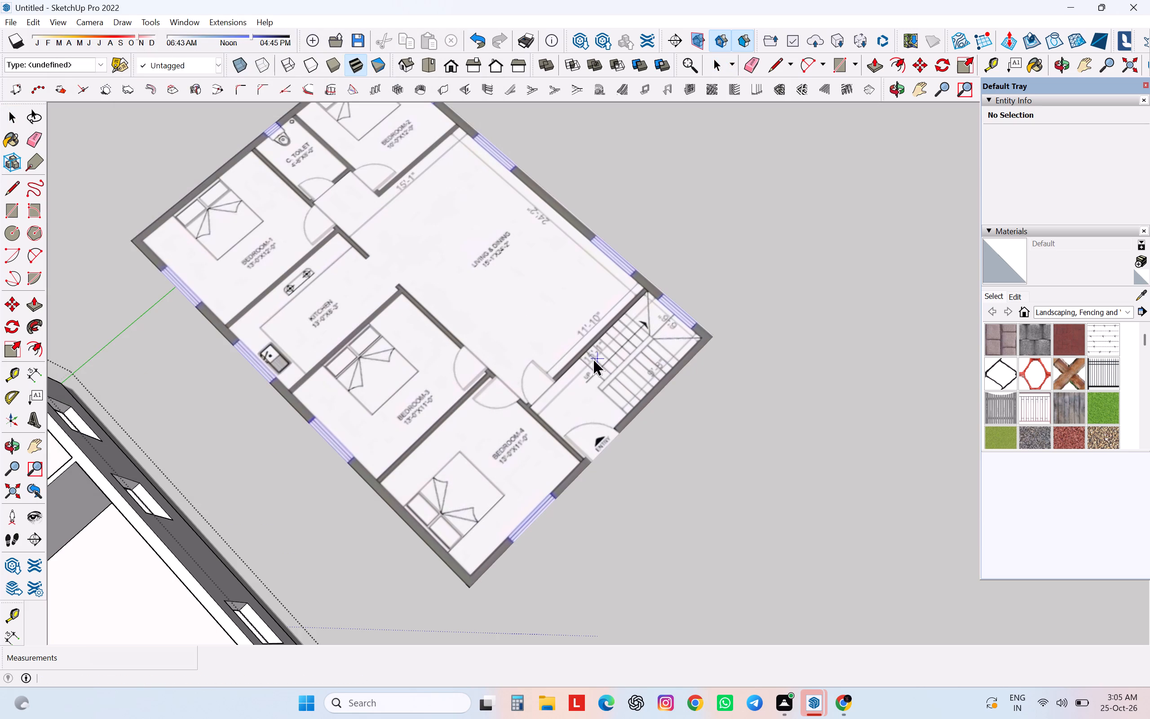
left_click(579, 358)
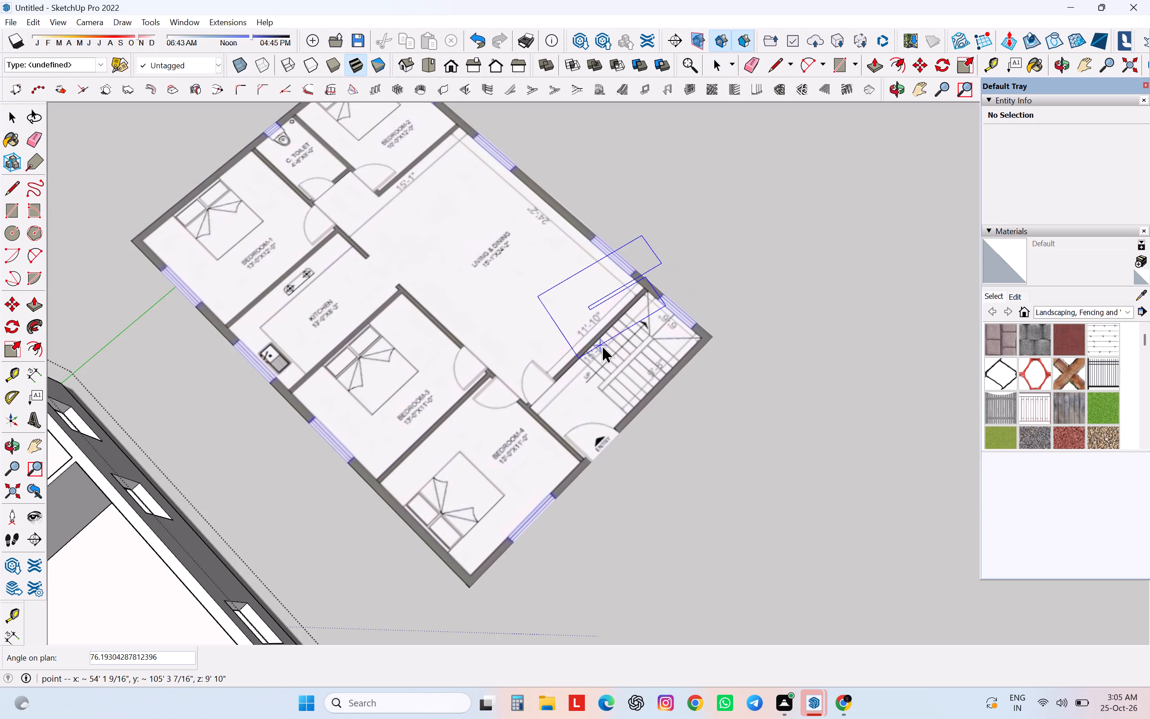
left_click(513, 425)
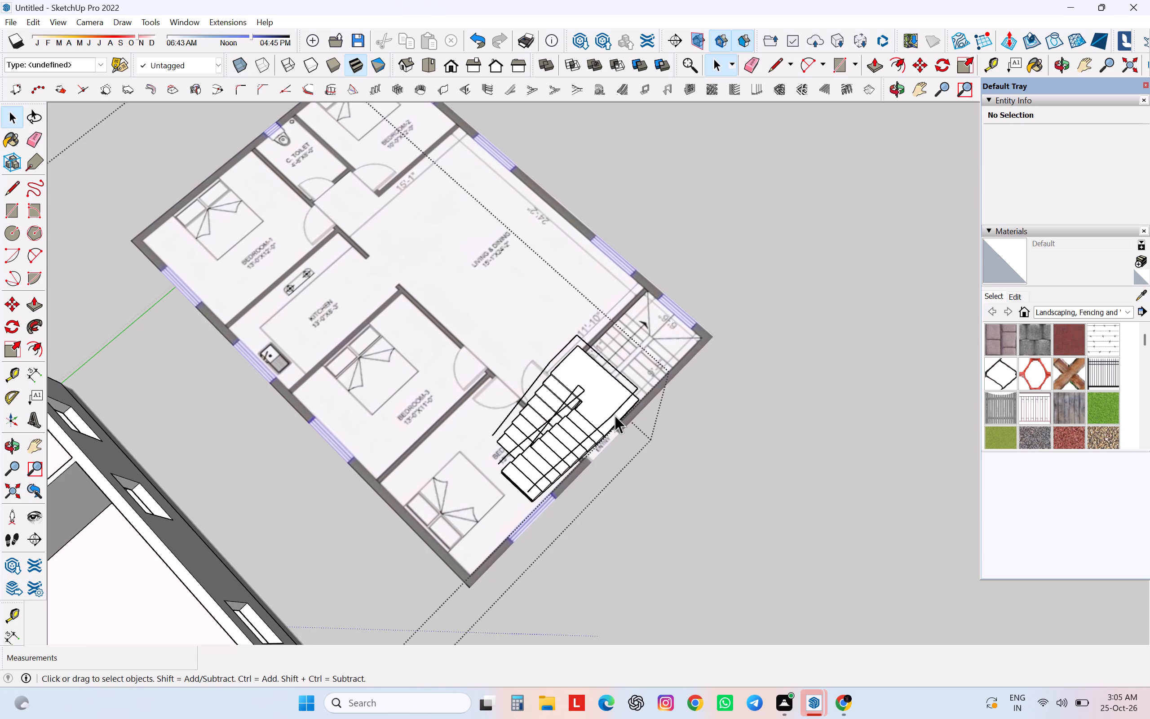
Open the group containing the house model and the new staircase for editing.
middle_click_drag(603, 414, 769, 219)
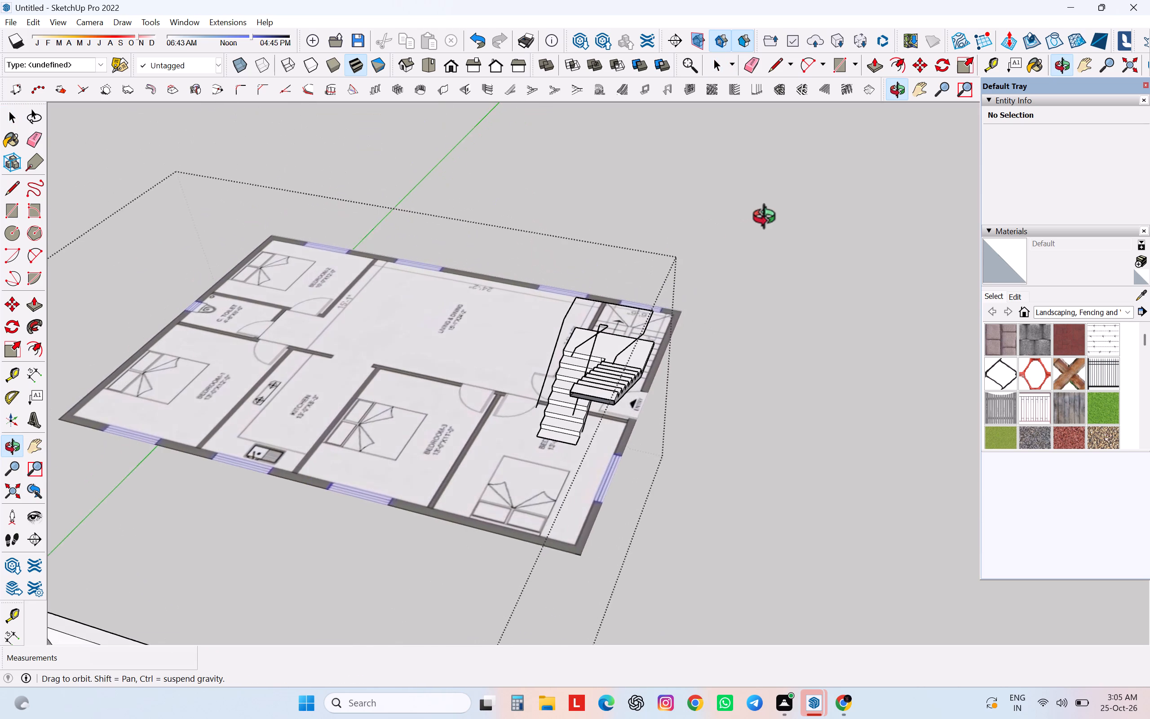
middle_click_drag(769, 219, 784, 226)
scroll(670, 312, "down", 1)
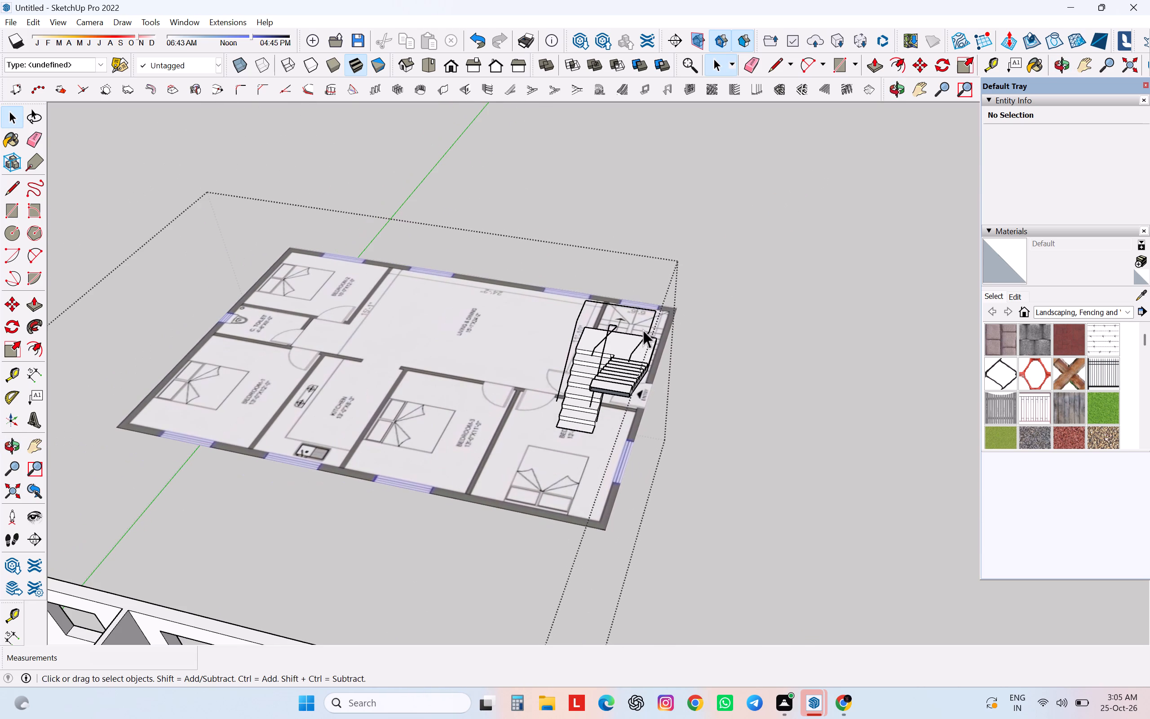
left_click(650, 308)
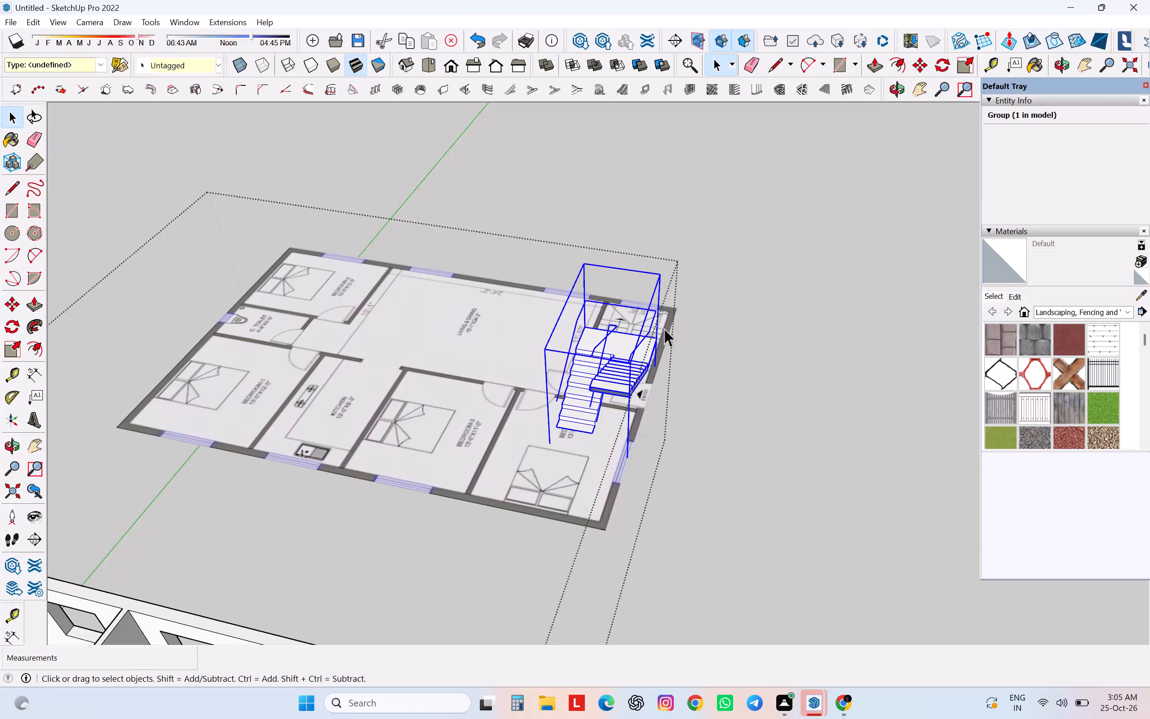
left_click(697, 360)
left_click(628, 397)
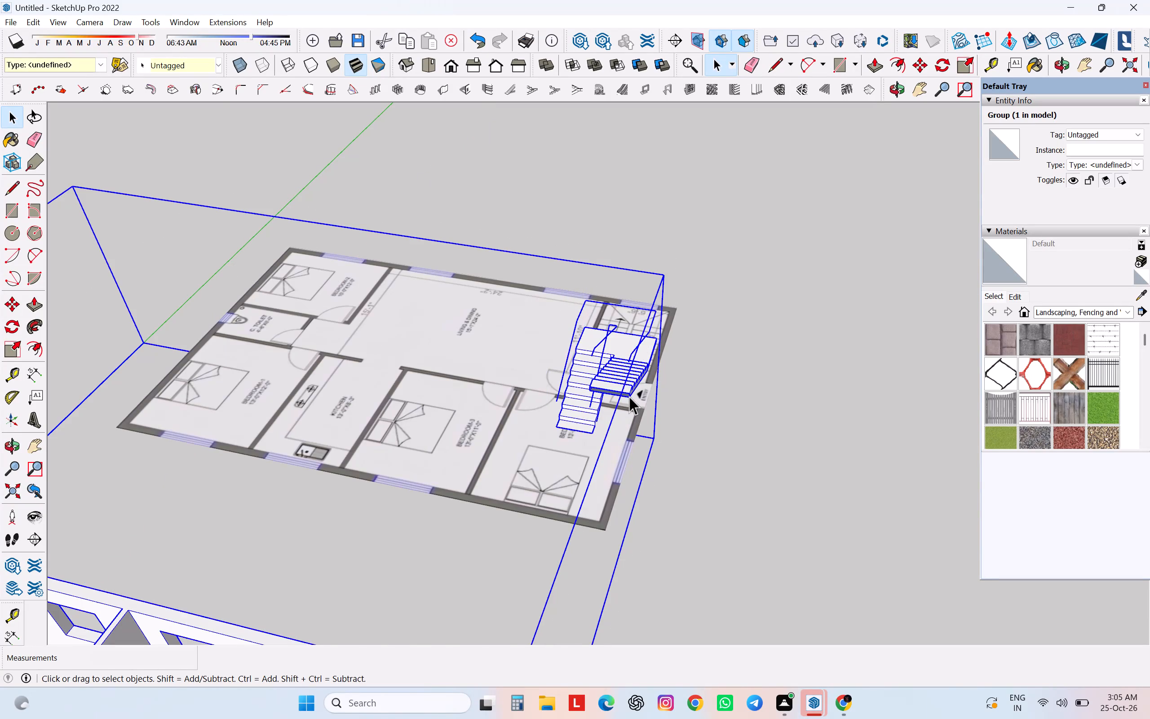
scroll(630, 395, "down", 3)
left_click_drag(683, 475, 691, 485)
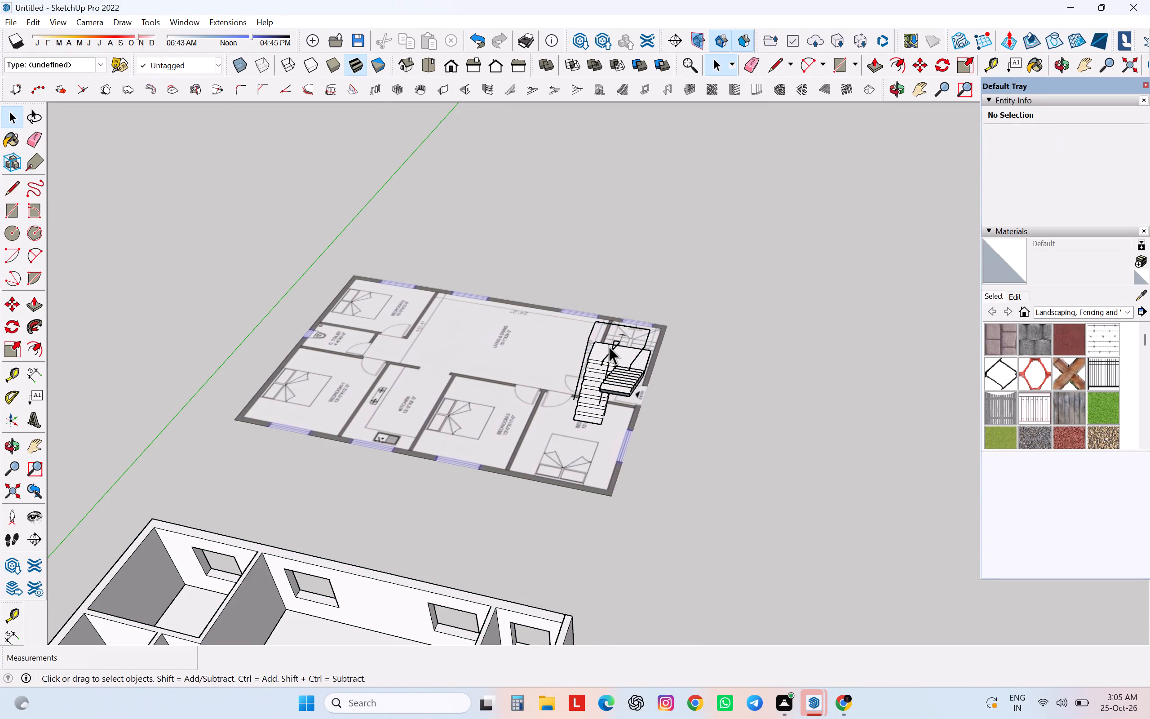
left_click(609, 346)
scroll(603, 348, "up", 10)
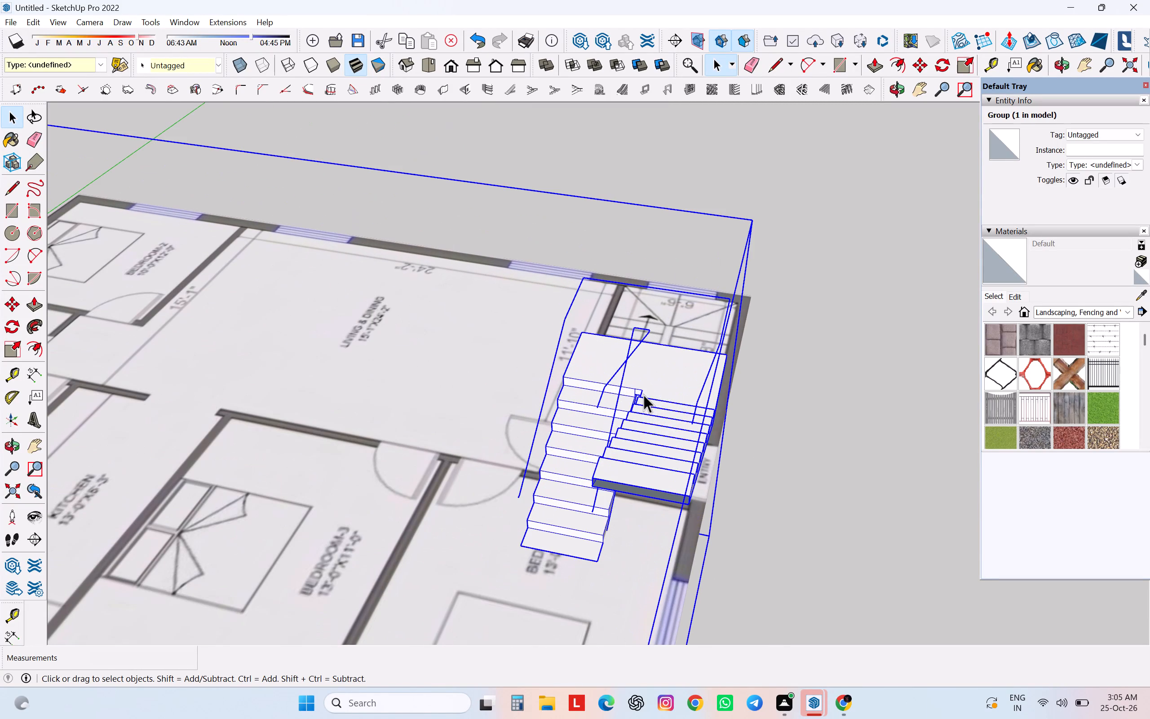
right_click(643, 394)
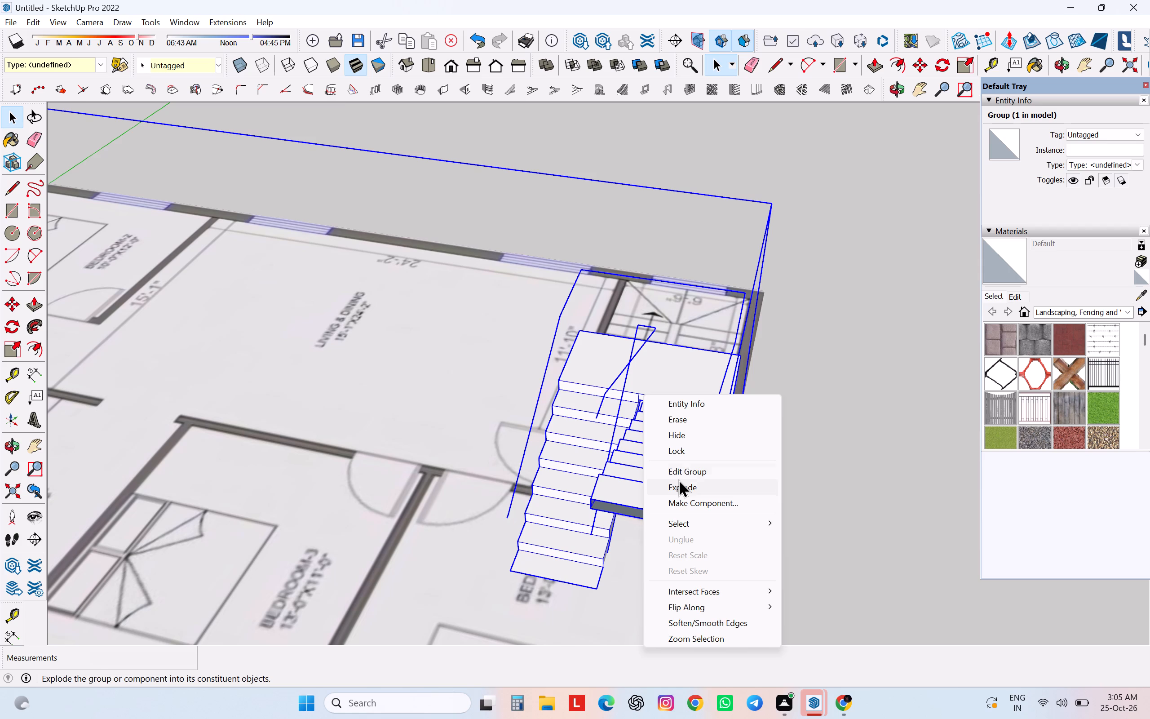
left_click(679, 476)
Move the staircase by its landing's outer corner to the inner top corner of the walls in the house model's stair area.
left_click(667, 462)
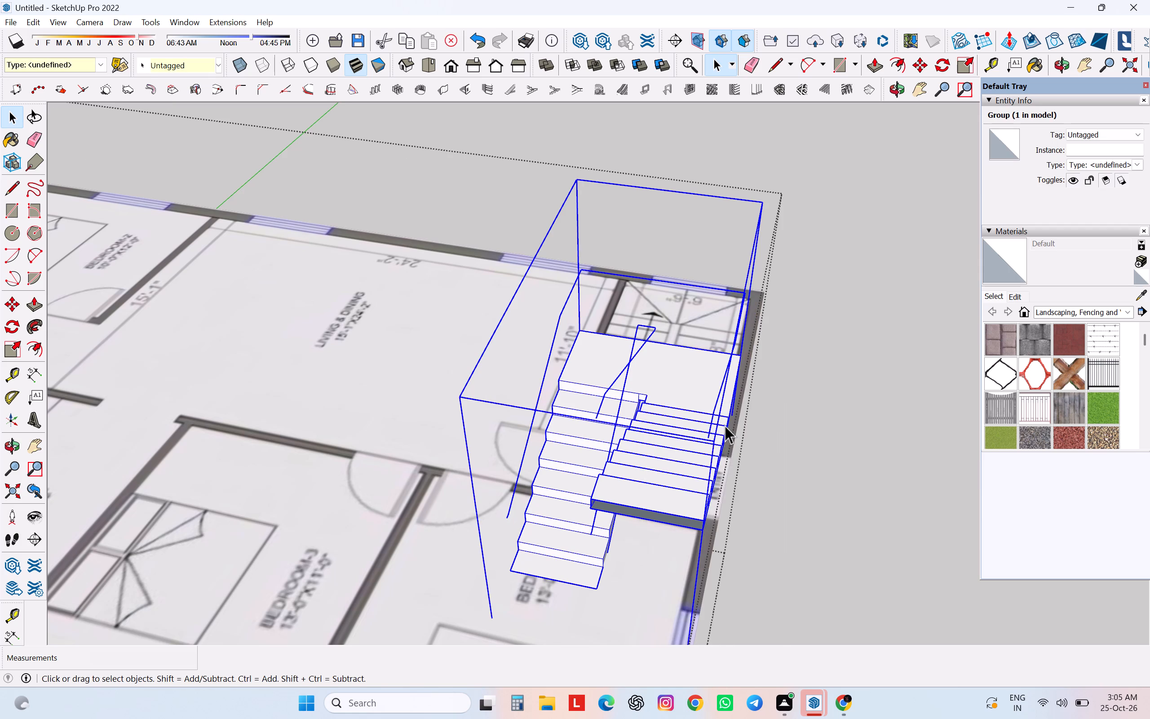
key("m")
middle_click_drag(730, 408, 513, 353)
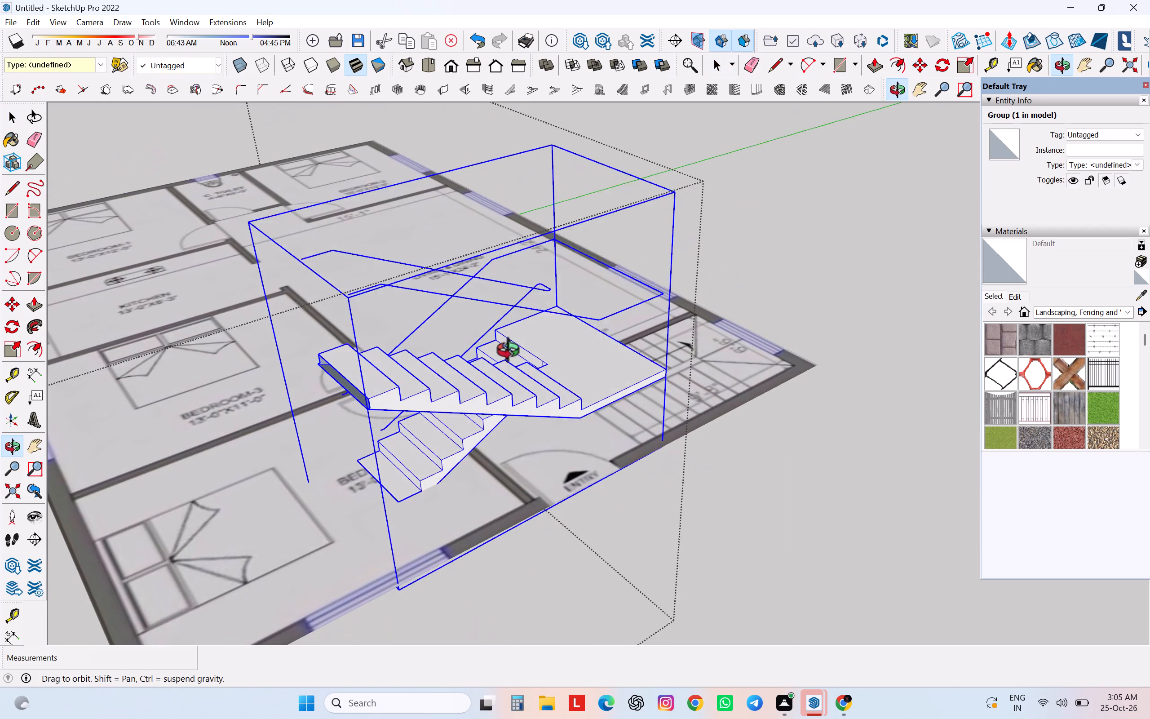
middle_click_drag(513, 353, 513, 351)
left_click(664, 363)
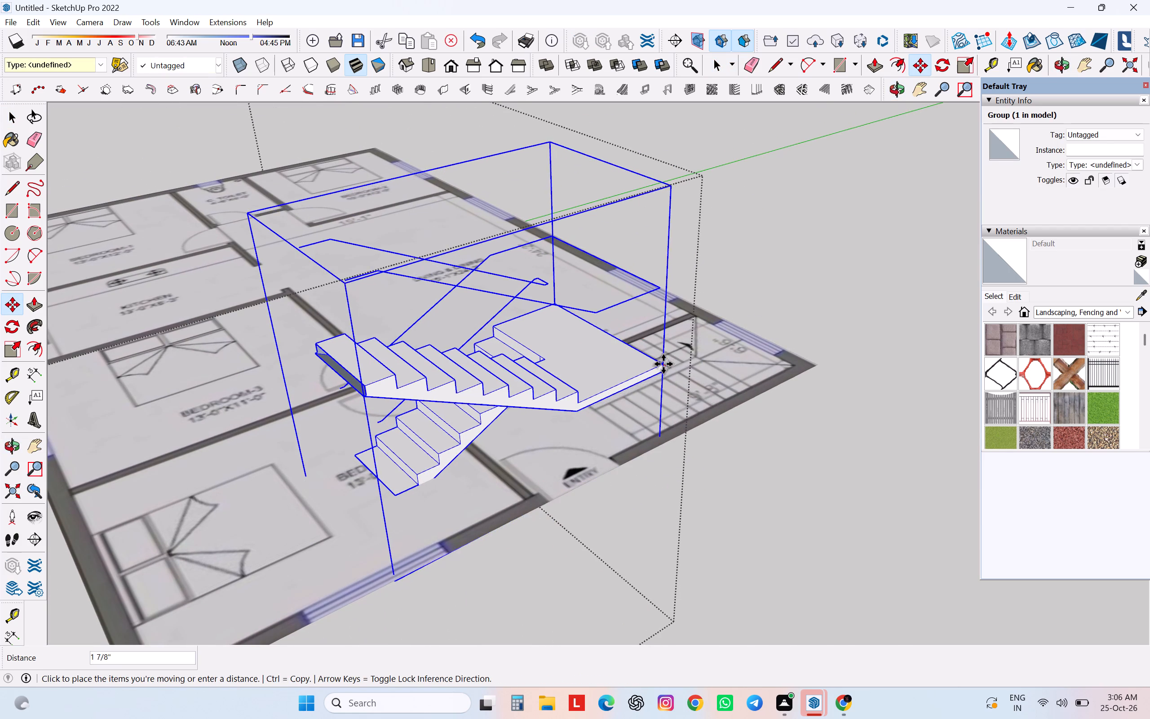
scroll(659, 364, "down", 20)
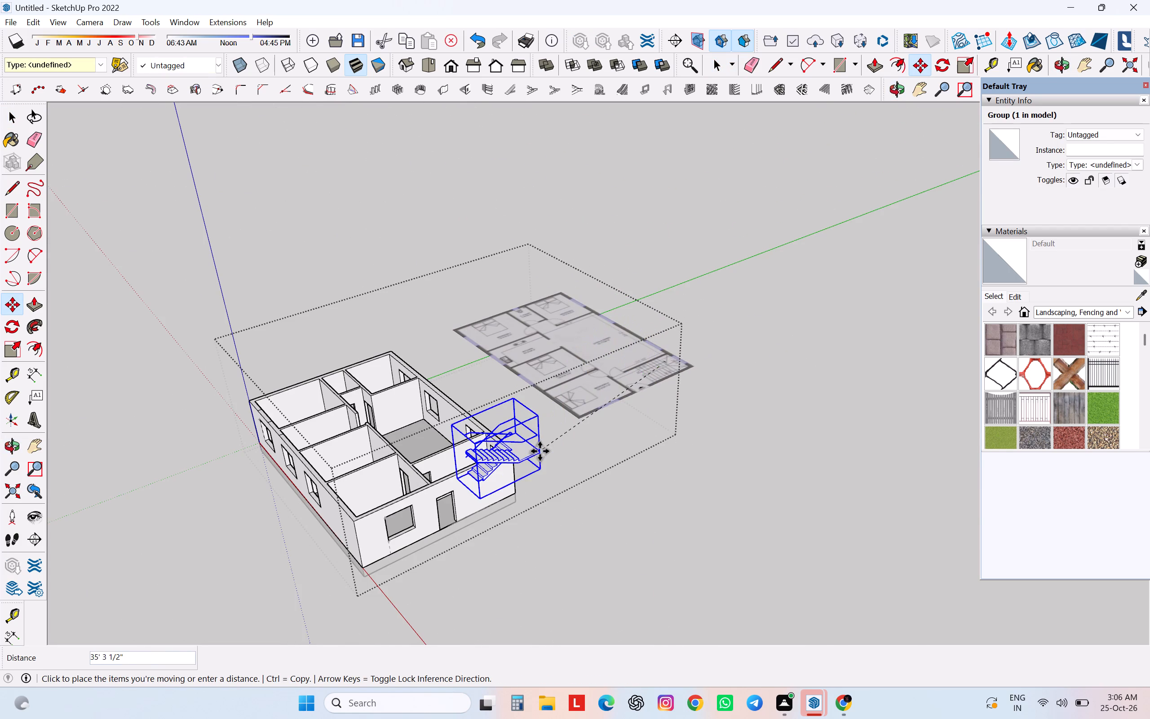
middle_click_drag(497, 457, 611, 568)
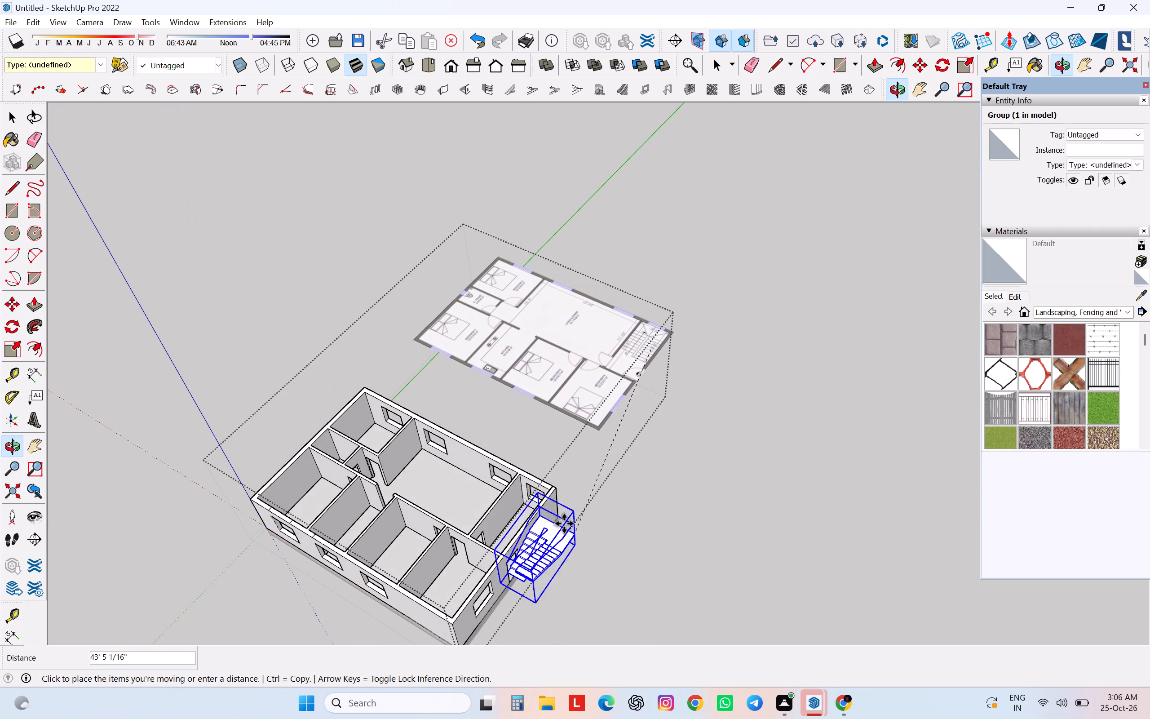
scroll(564, 497, "up", 12)
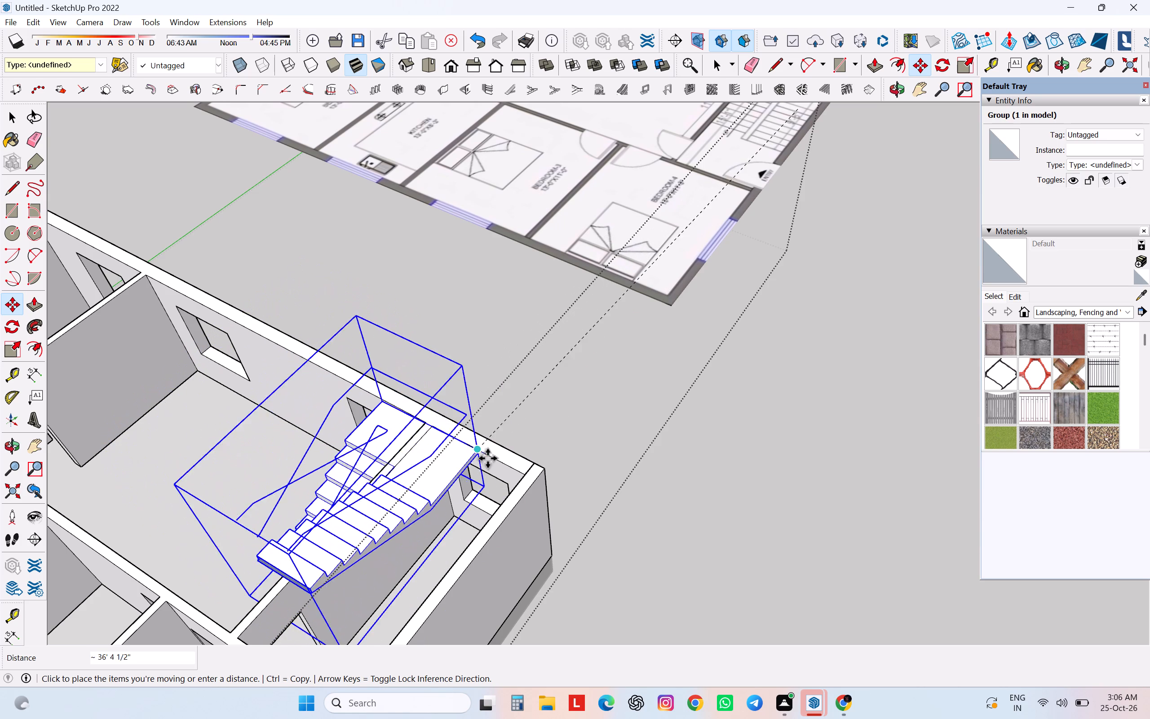
left_click(526, 477)
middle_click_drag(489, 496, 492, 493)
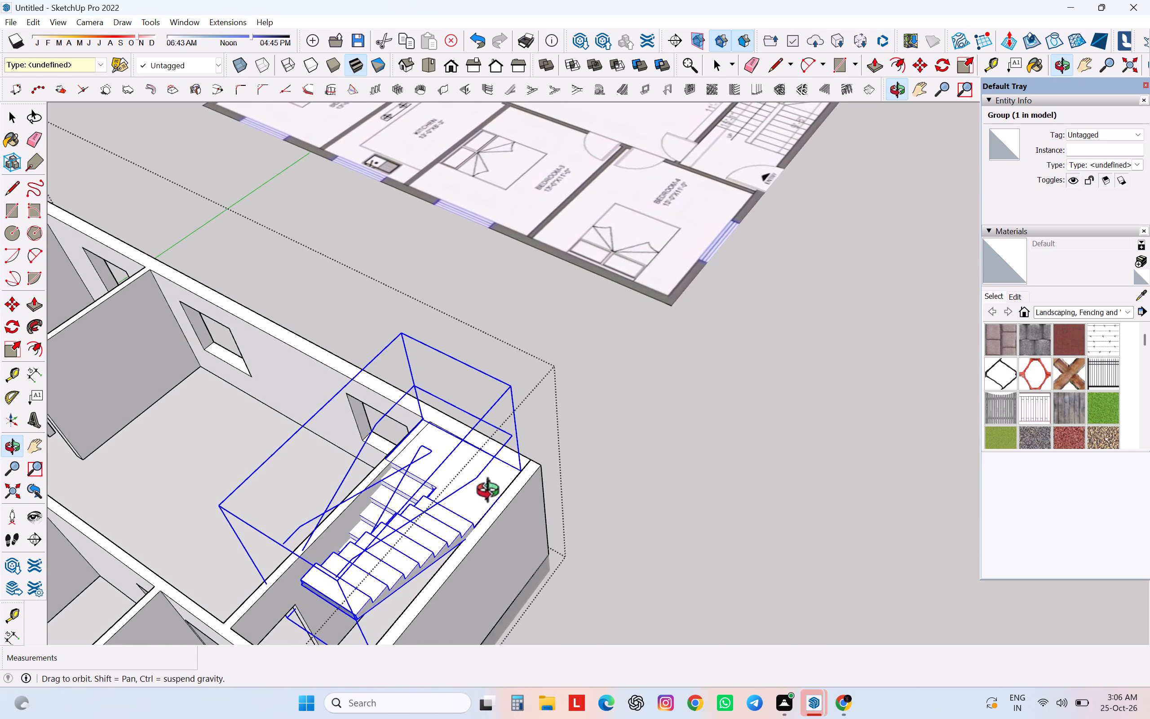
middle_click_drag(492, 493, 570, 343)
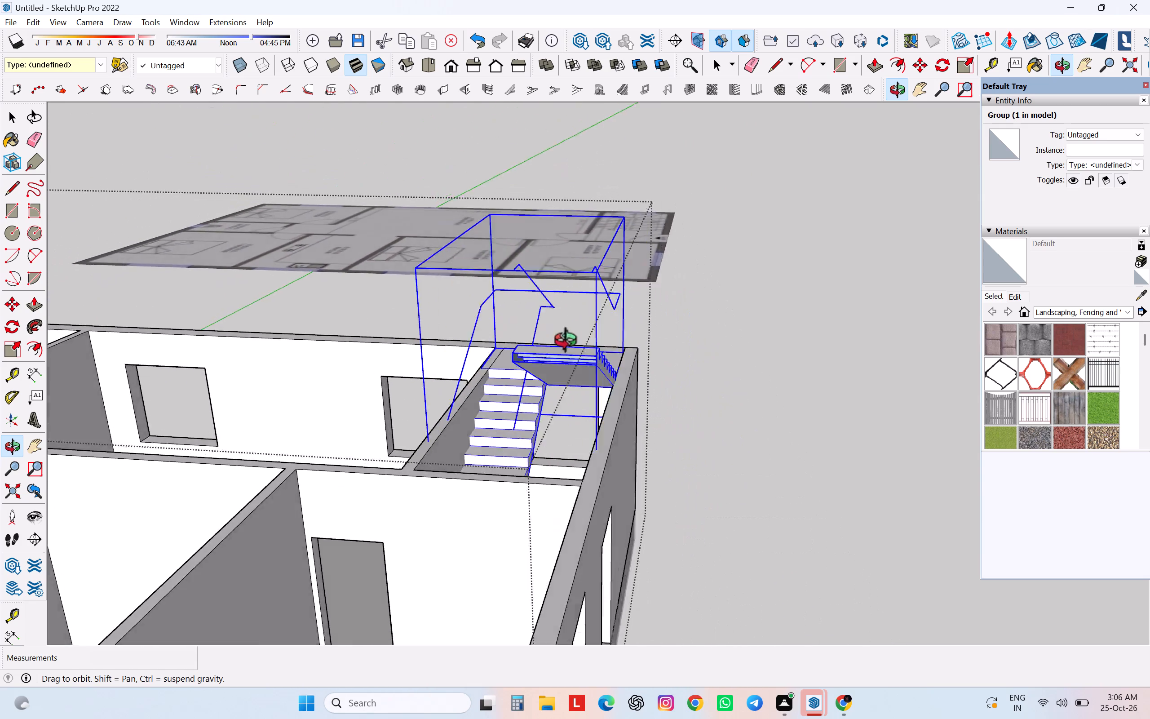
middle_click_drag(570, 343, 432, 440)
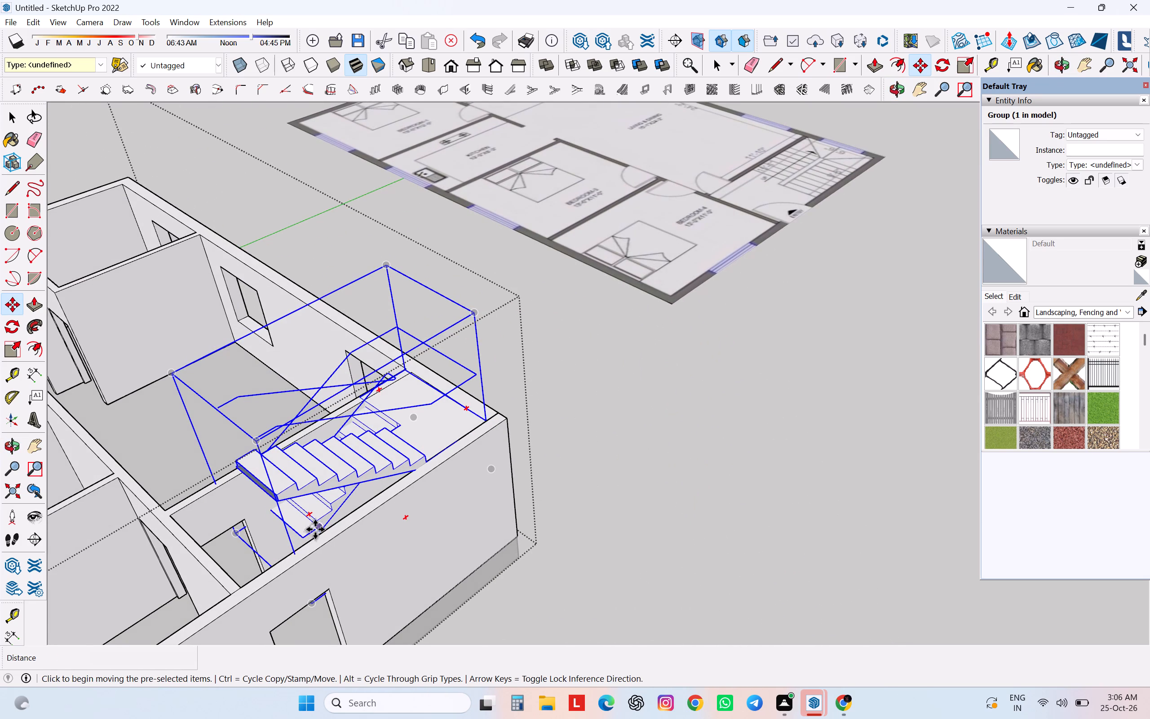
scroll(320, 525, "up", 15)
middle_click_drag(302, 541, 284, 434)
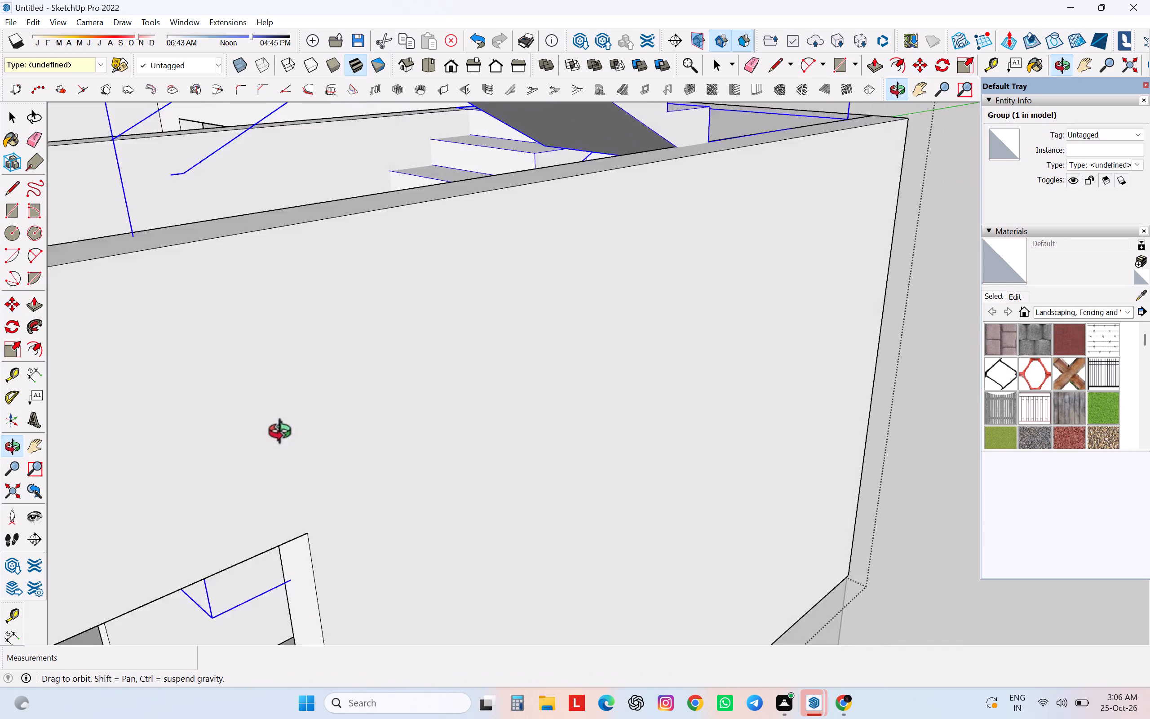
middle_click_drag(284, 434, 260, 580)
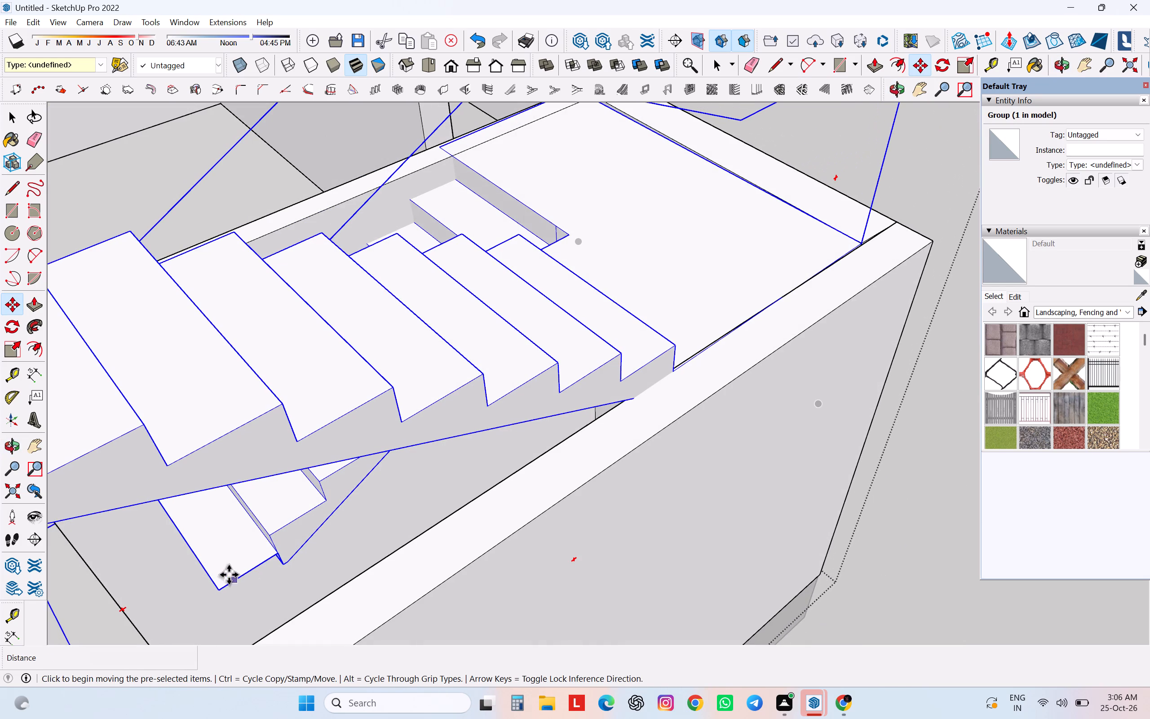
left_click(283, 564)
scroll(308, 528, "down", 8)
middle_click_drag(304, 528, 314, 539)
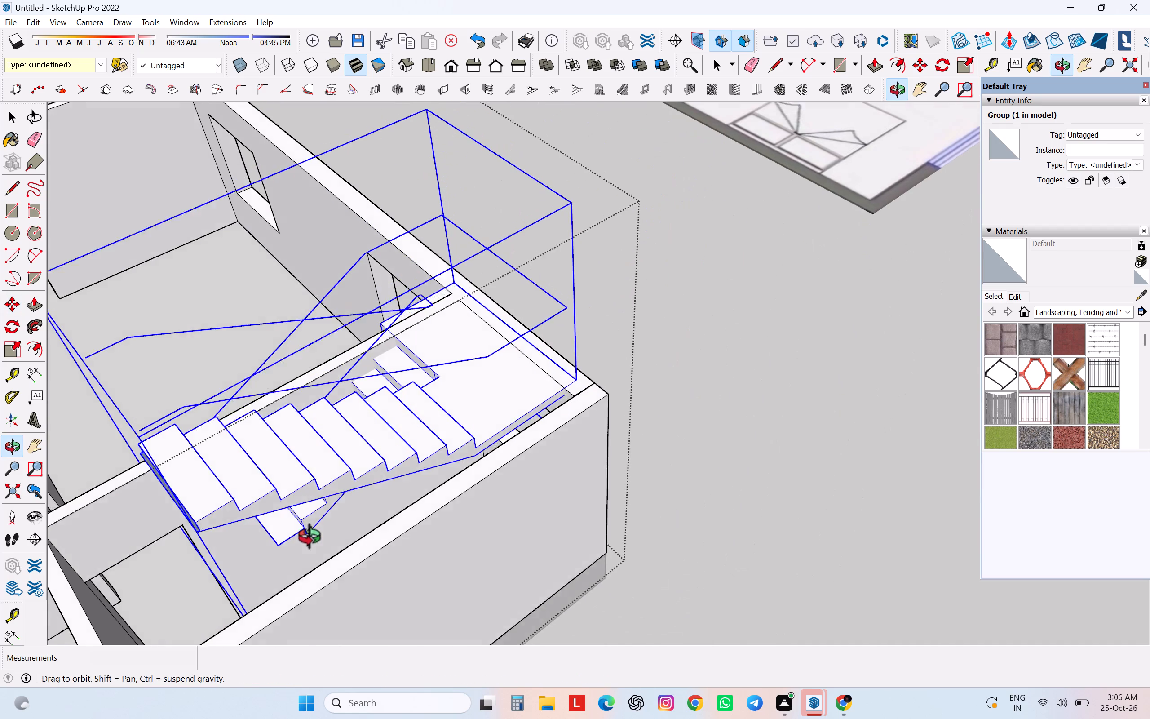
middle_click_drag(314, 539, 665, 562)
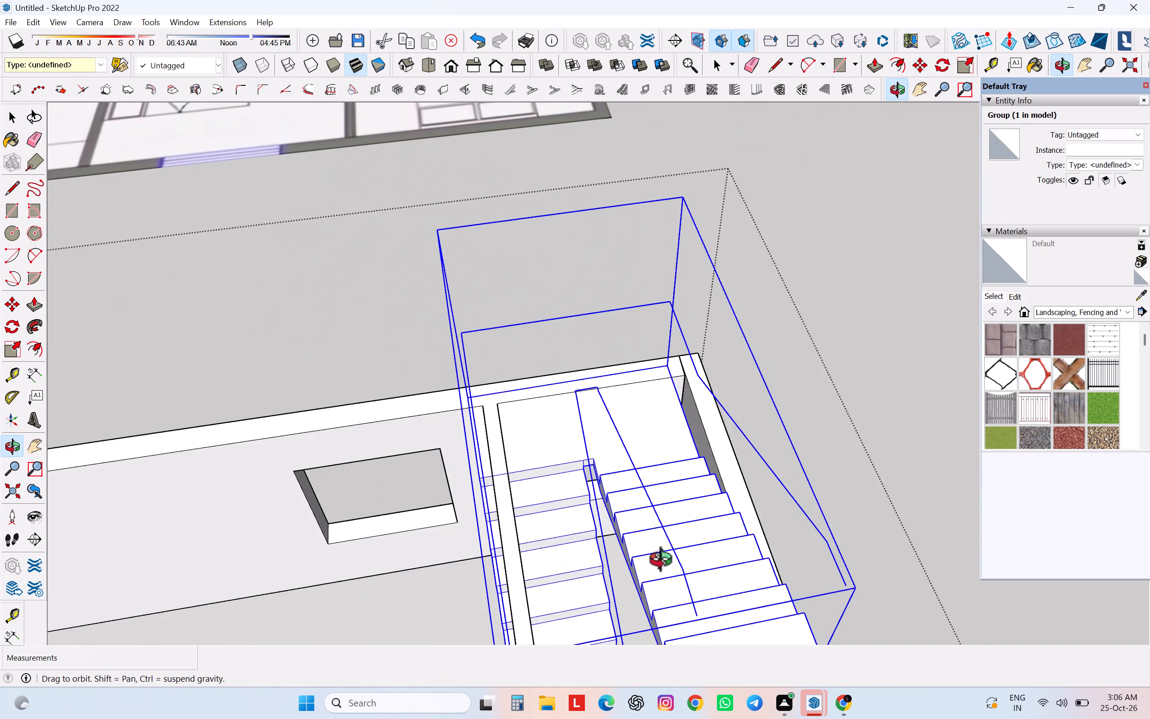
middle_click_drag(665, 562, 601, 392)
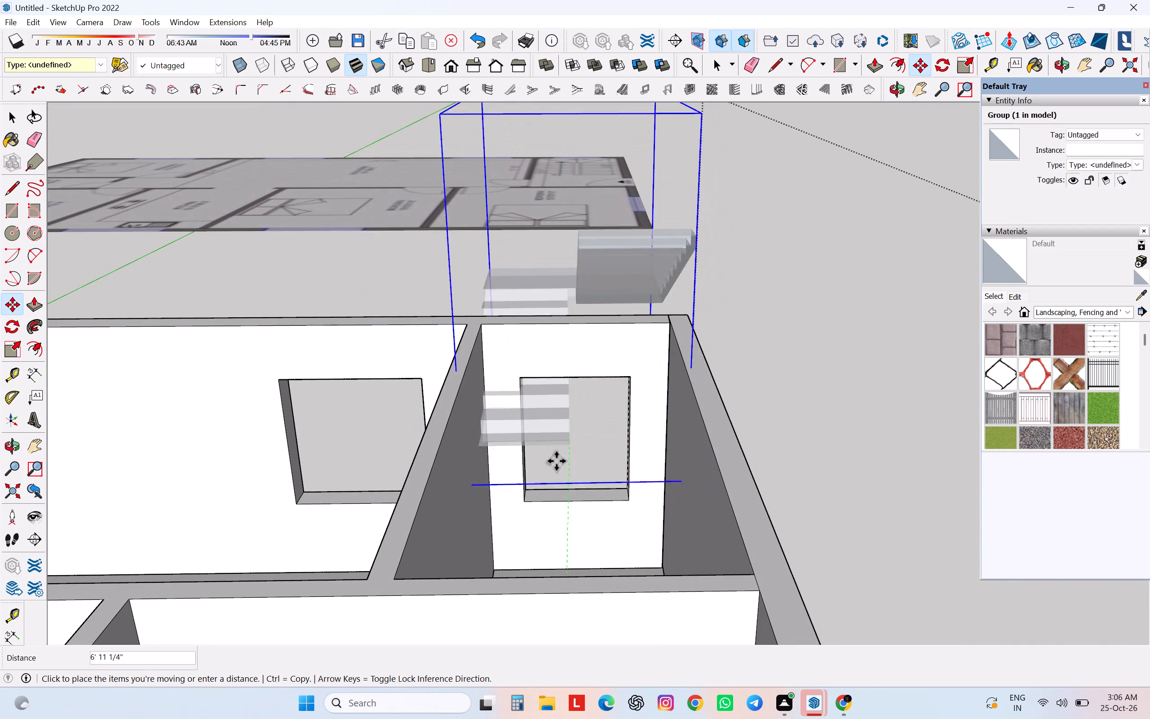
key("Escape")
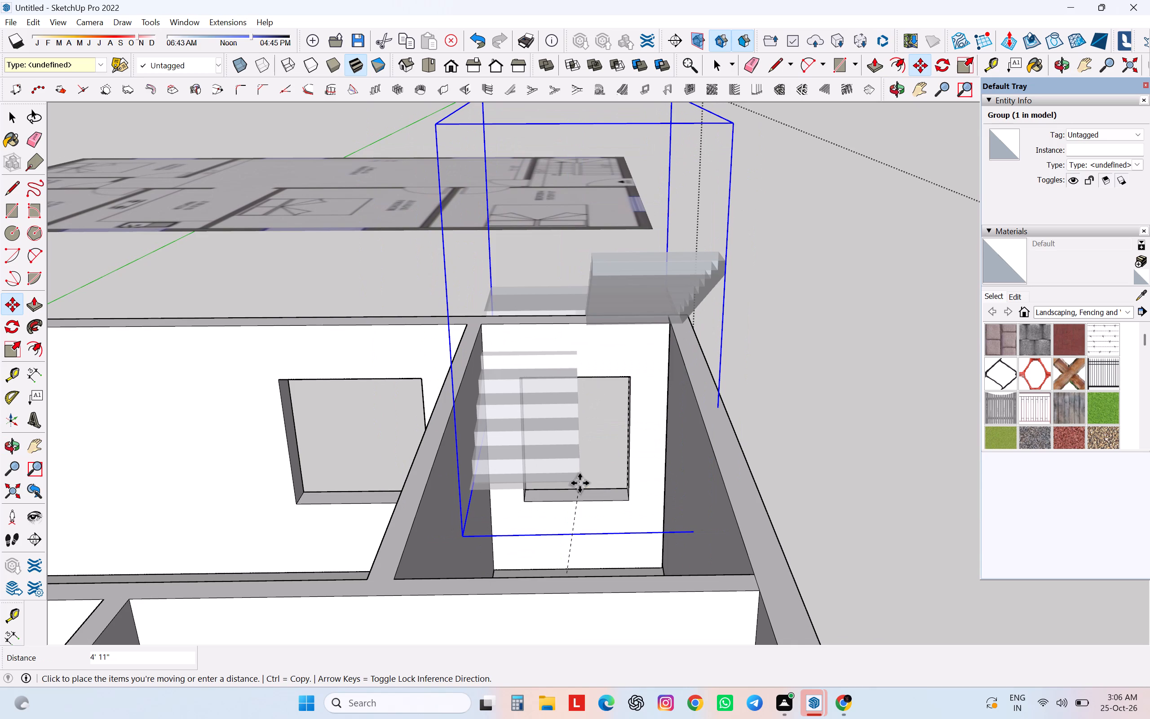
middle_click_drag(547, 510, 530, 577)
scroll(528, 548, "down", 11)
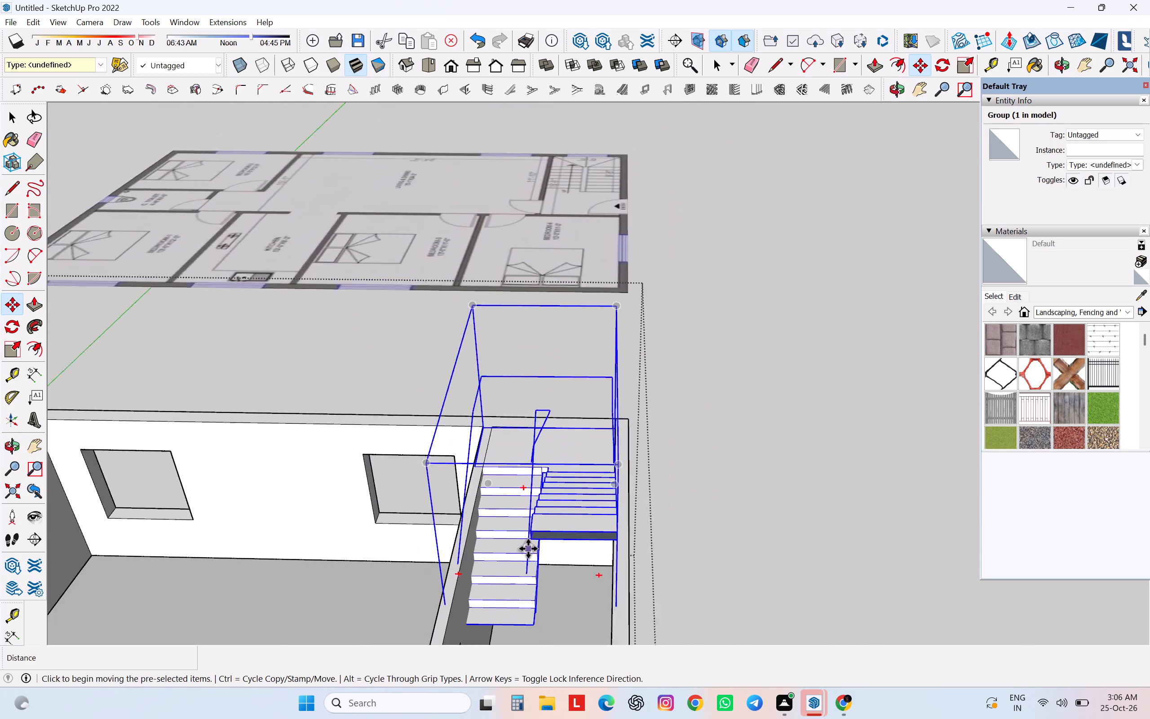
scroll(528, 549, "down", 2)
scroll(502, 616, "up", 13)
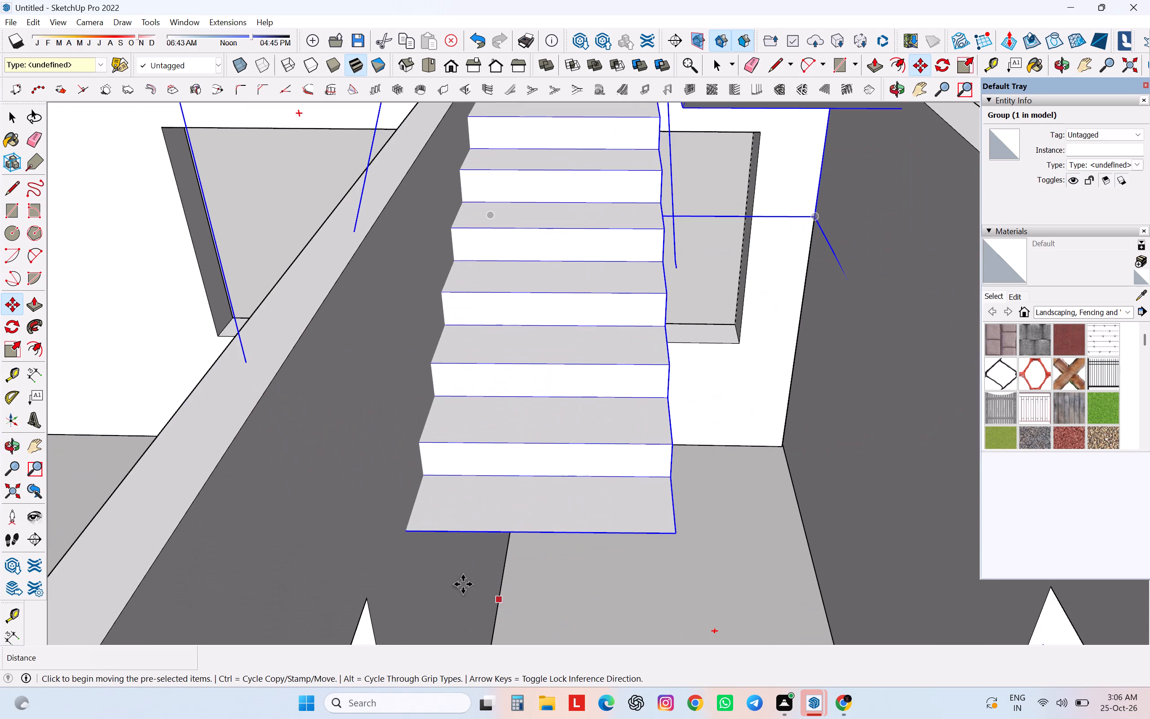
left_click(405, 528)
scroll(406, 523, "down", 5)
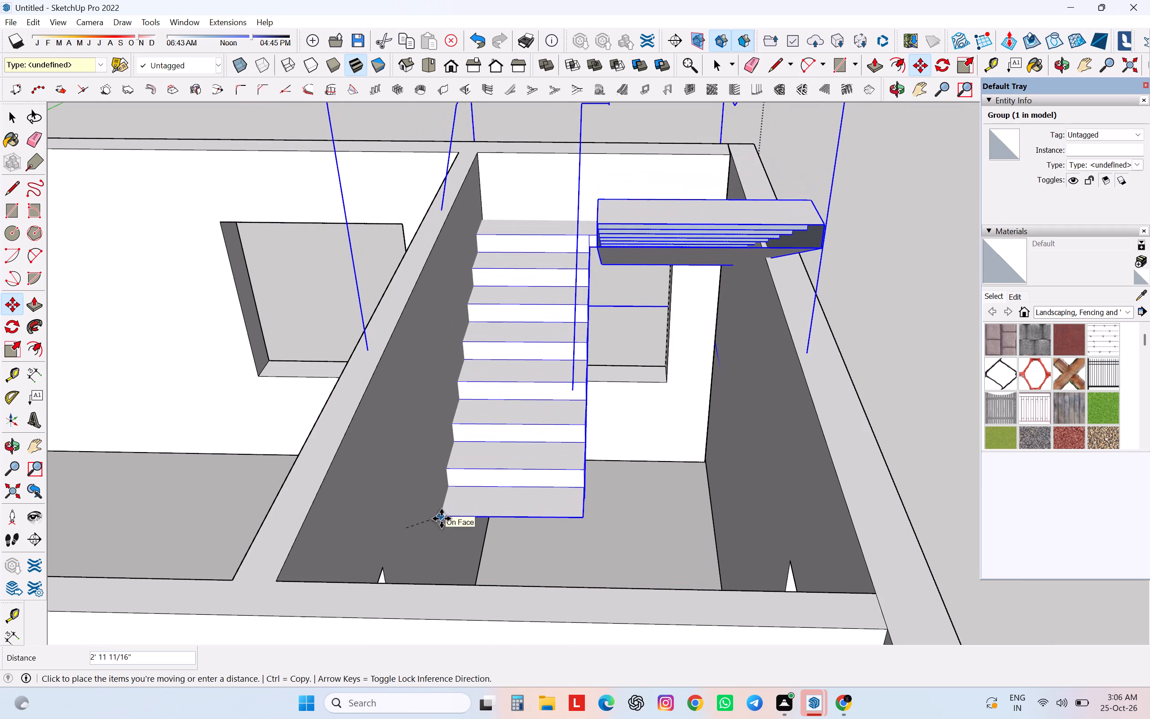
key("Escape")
Move the staircase down about 1' 9" by its landing's outer corner, along the inner wall corner of the stair area.
scroll(478, 537, "down", 2)
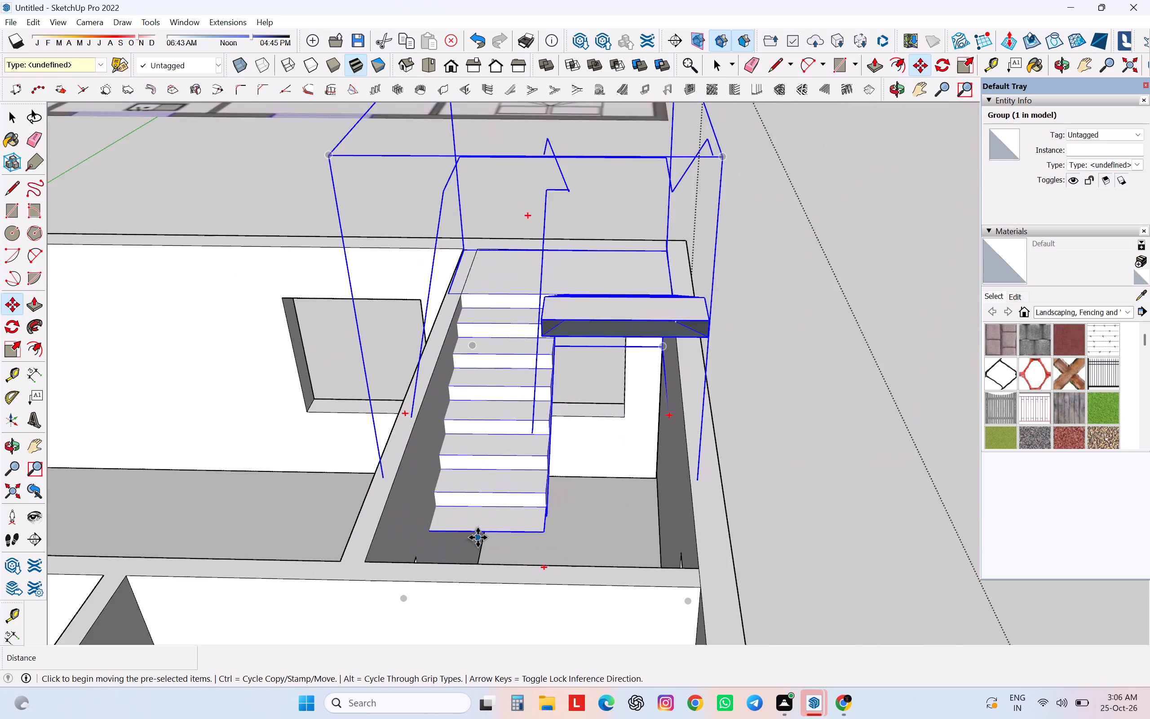
scroll(478, 537, "down", 4)
middle_click_drag(476, 537, 640, 533)
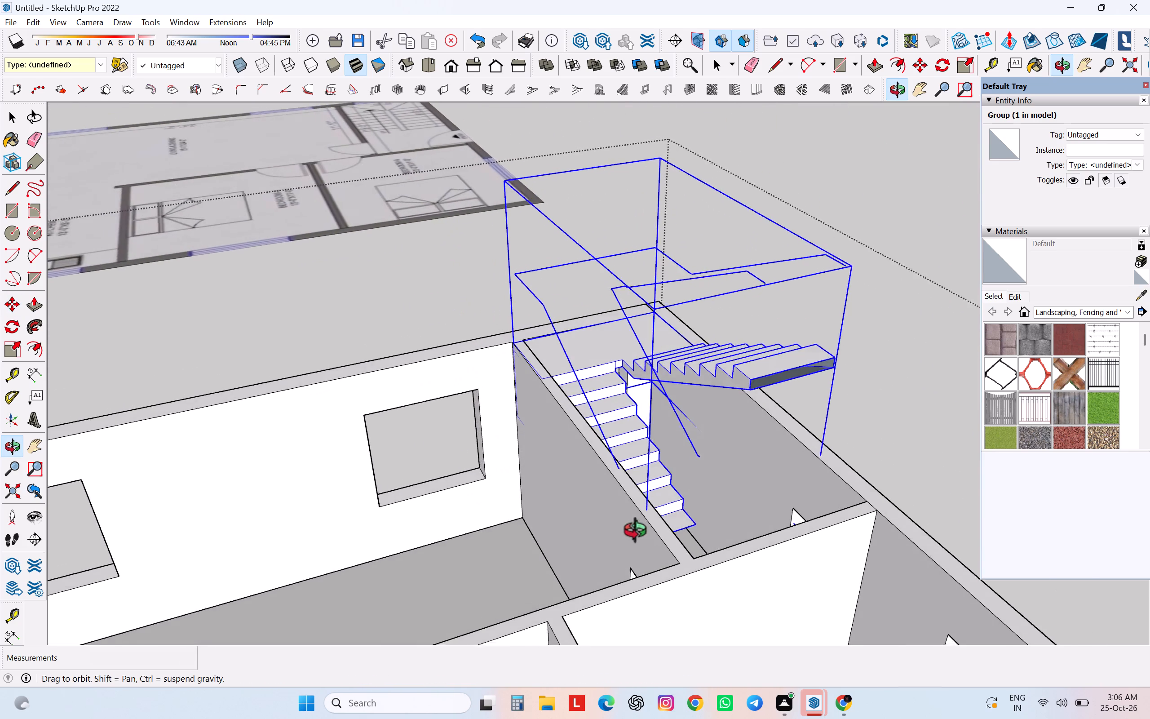
middle_click_drag(640, 533, 487, 622)
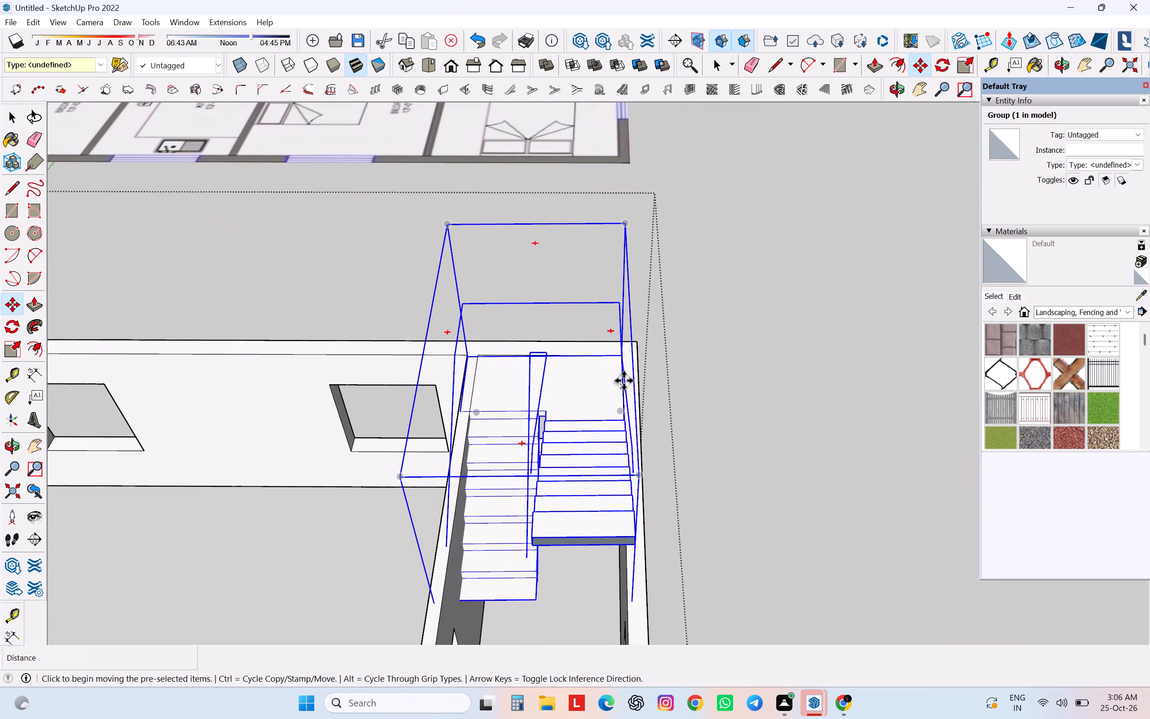
scroll(623, 366, "up", 8)
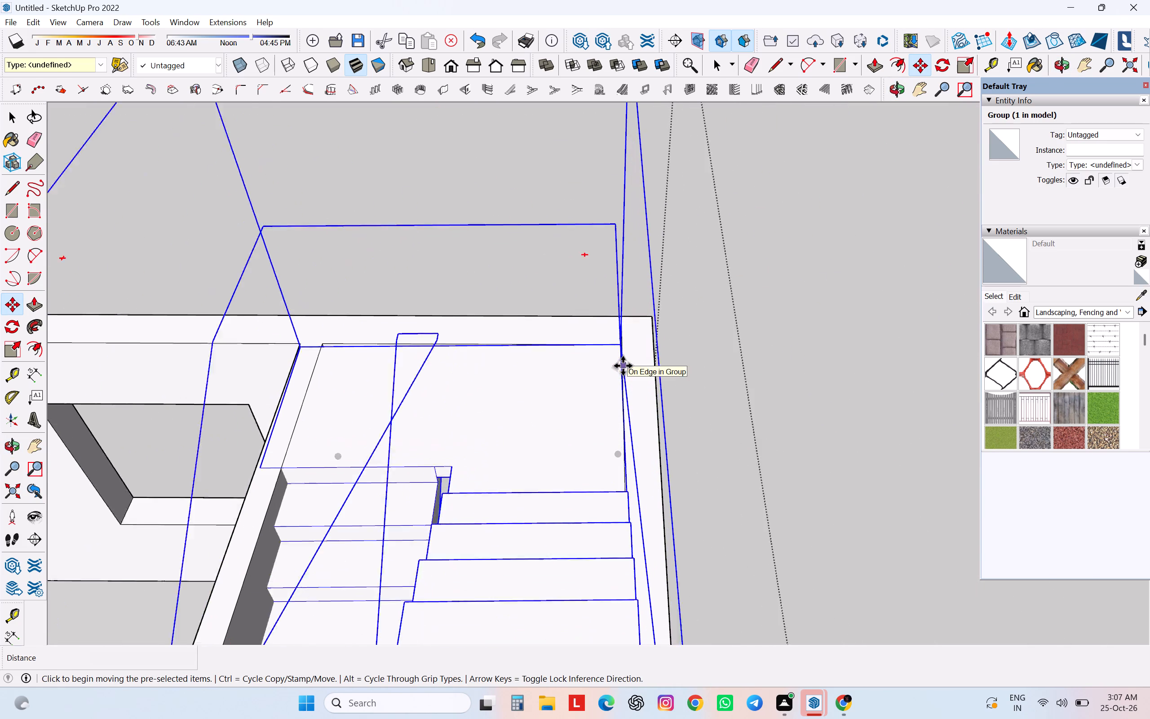
scroll(623, 366, "up", 2)
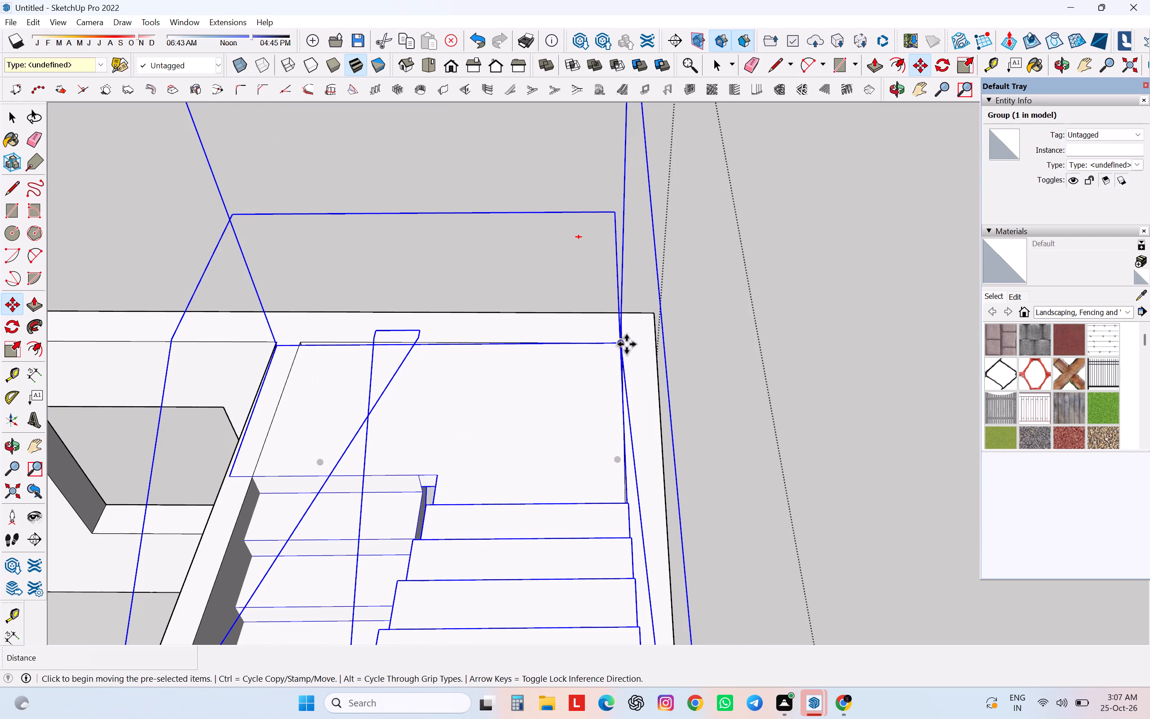
left_click(620, 342)
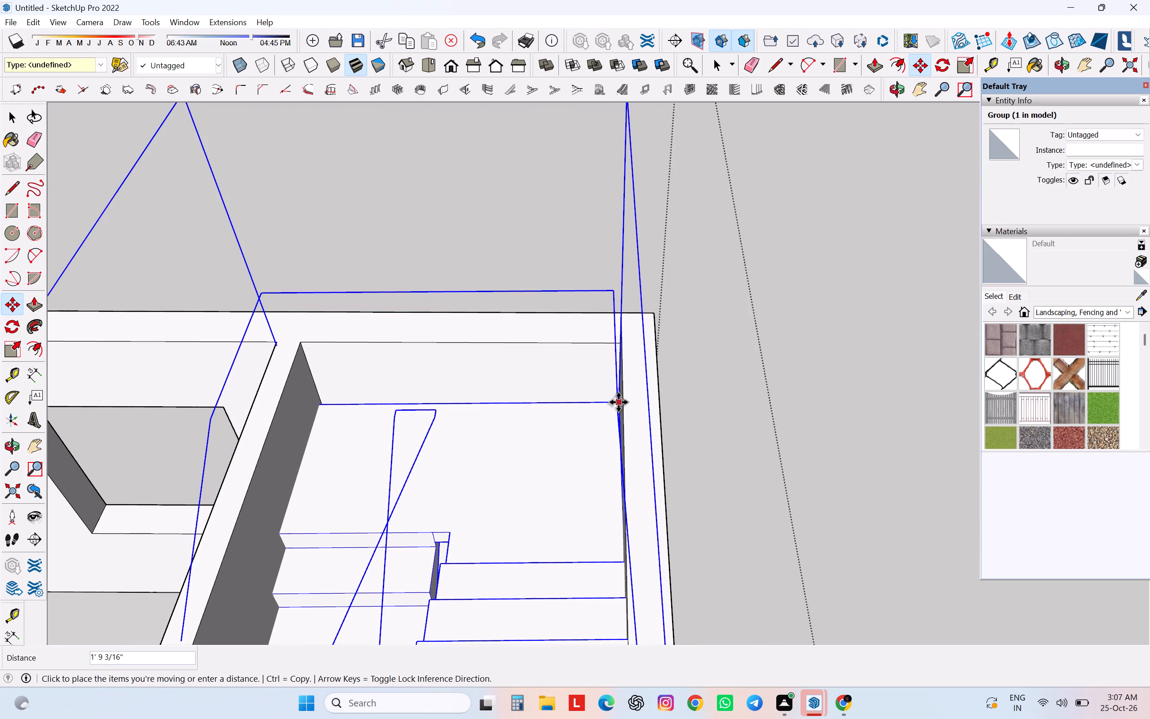
left_click(618, 402)
Lower the staircase by a further 4' 3 3/4" or so, bringing its bottom corner down to the floor near the entrance doorway.
middle_click_drag(572, 443, 340, 385)
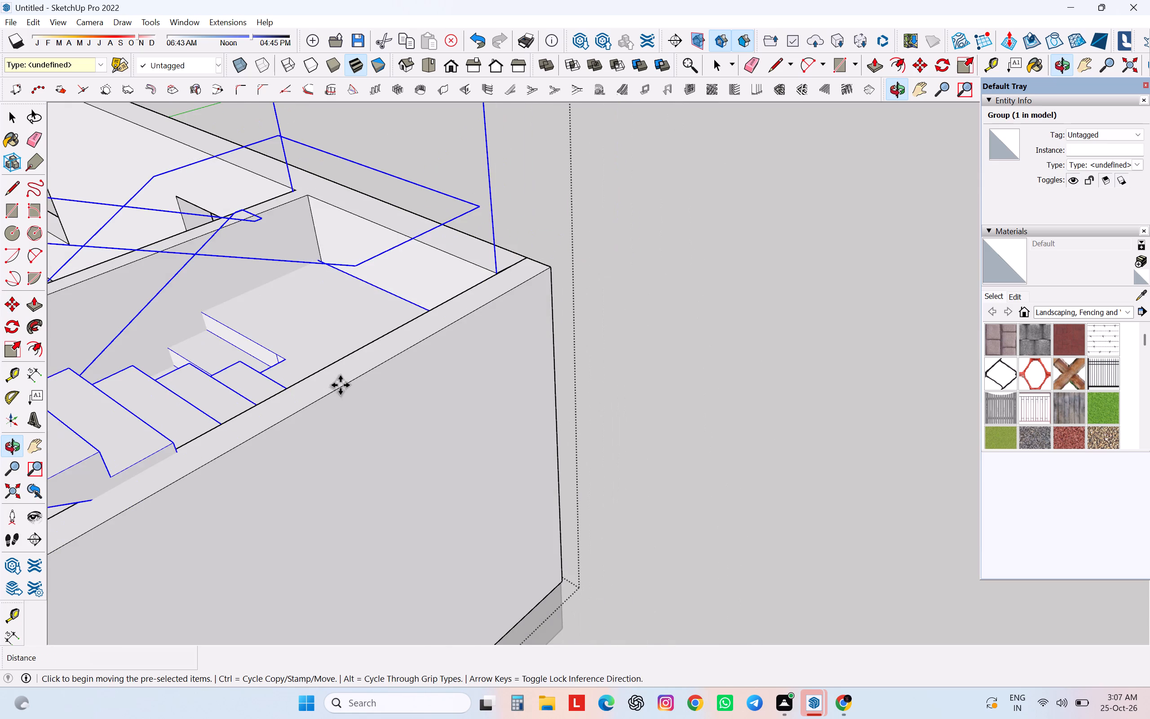
scroll(341, 385, "down", 13)
middle_click_drag(296, 462, 278, 491)
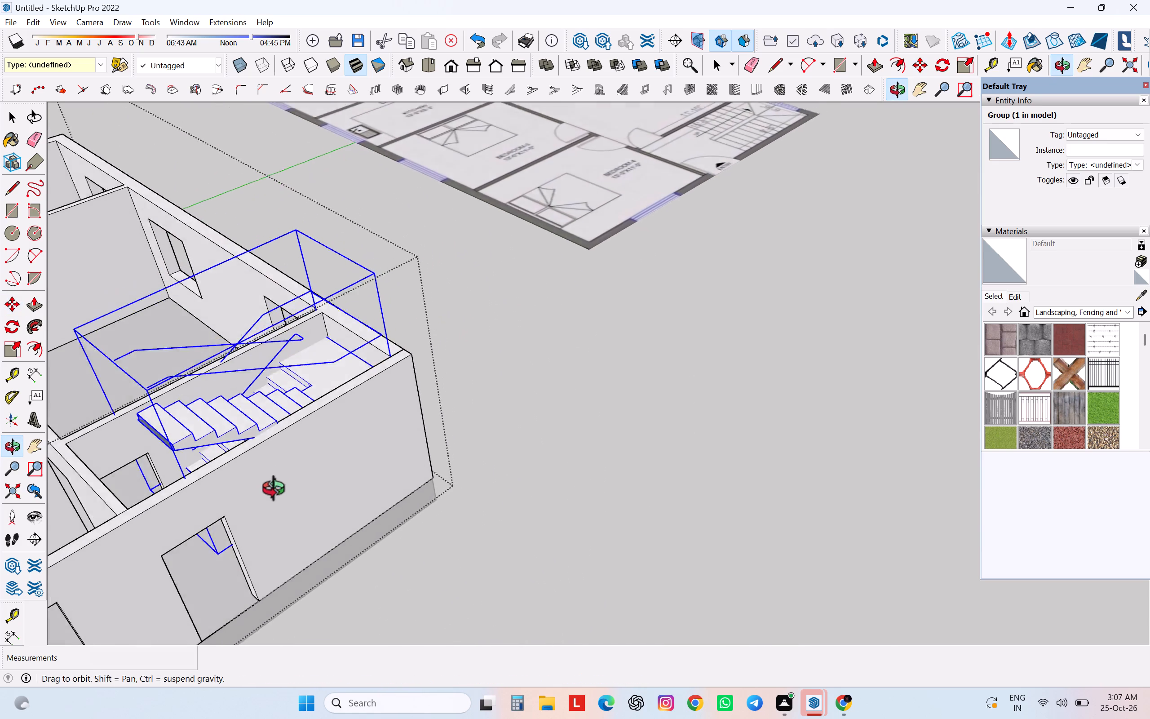
middle_click_drag(278, 491, 422, 448)
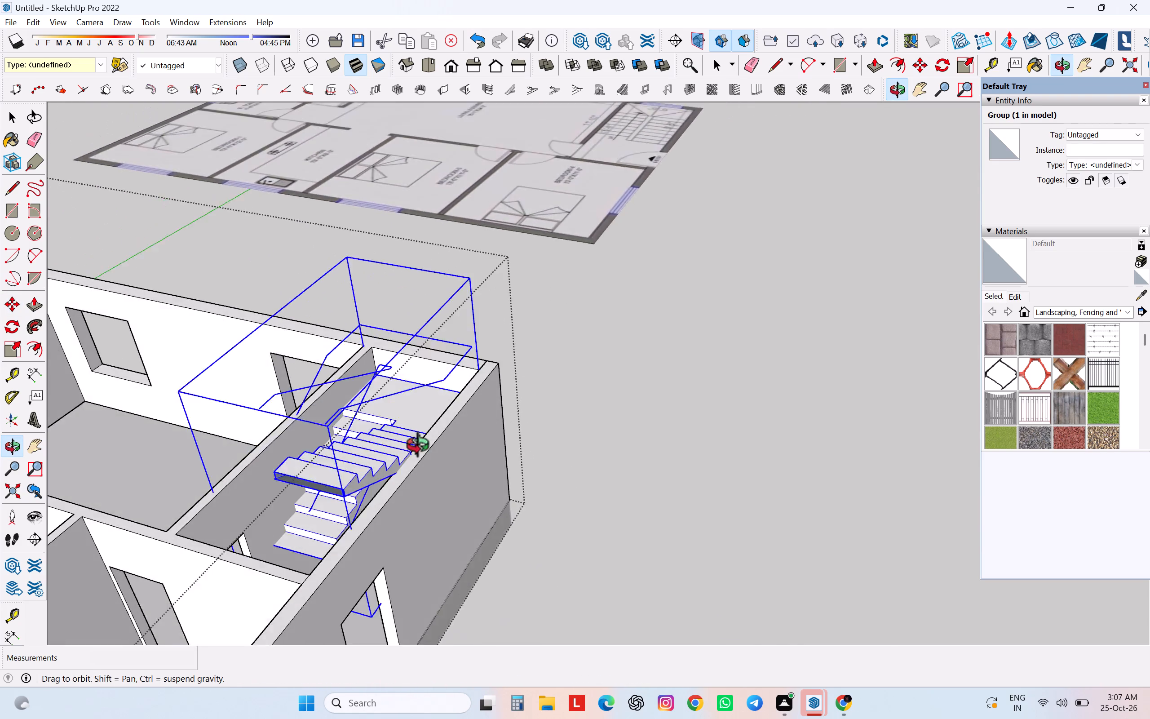
middle_click_drag(422, 448, 333, 331)
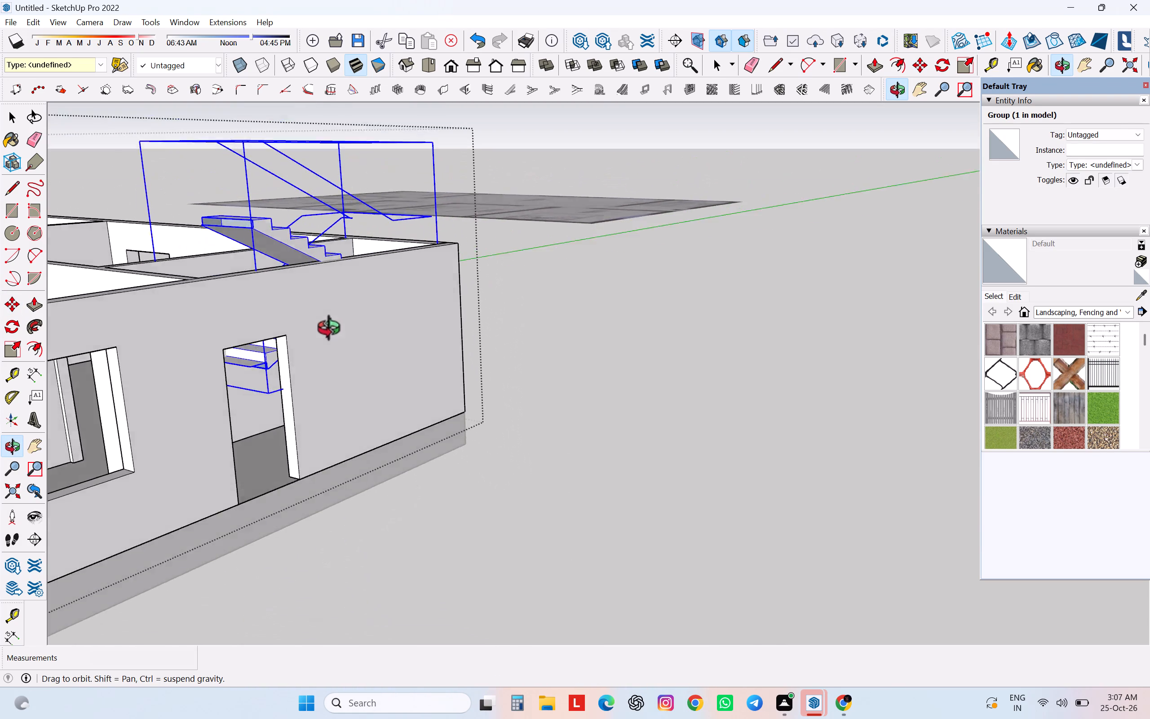
middle_click_drag(333, 331, 273, 353)
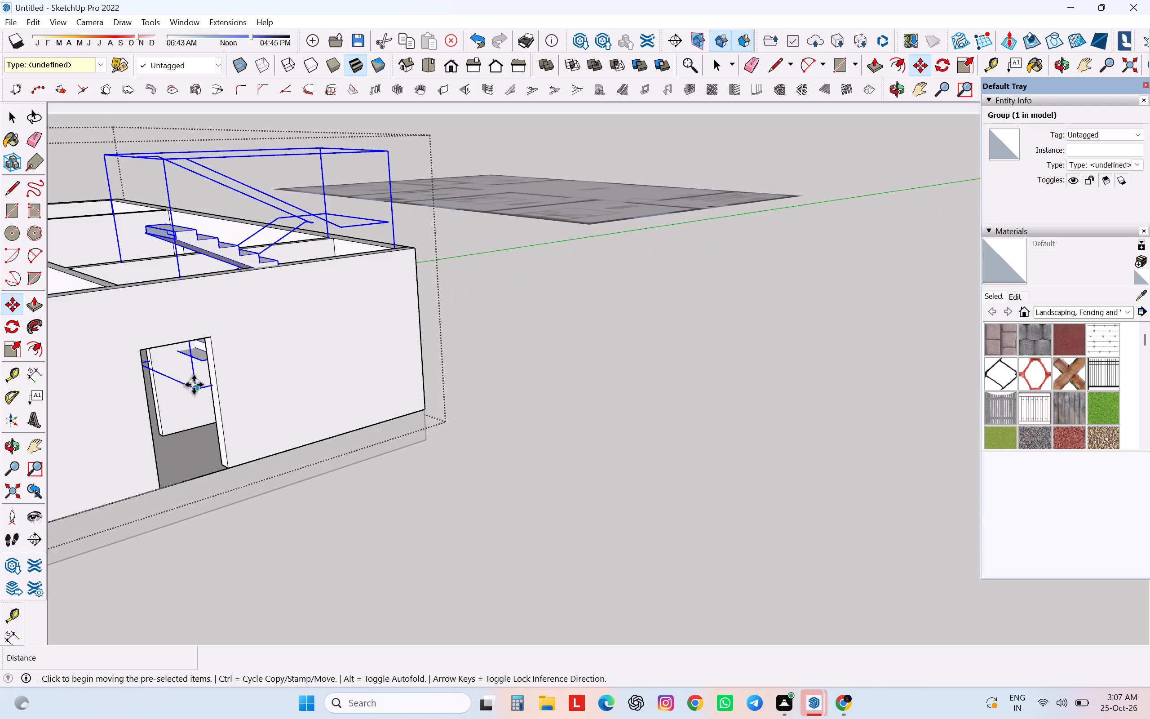
left_click(194, 385)
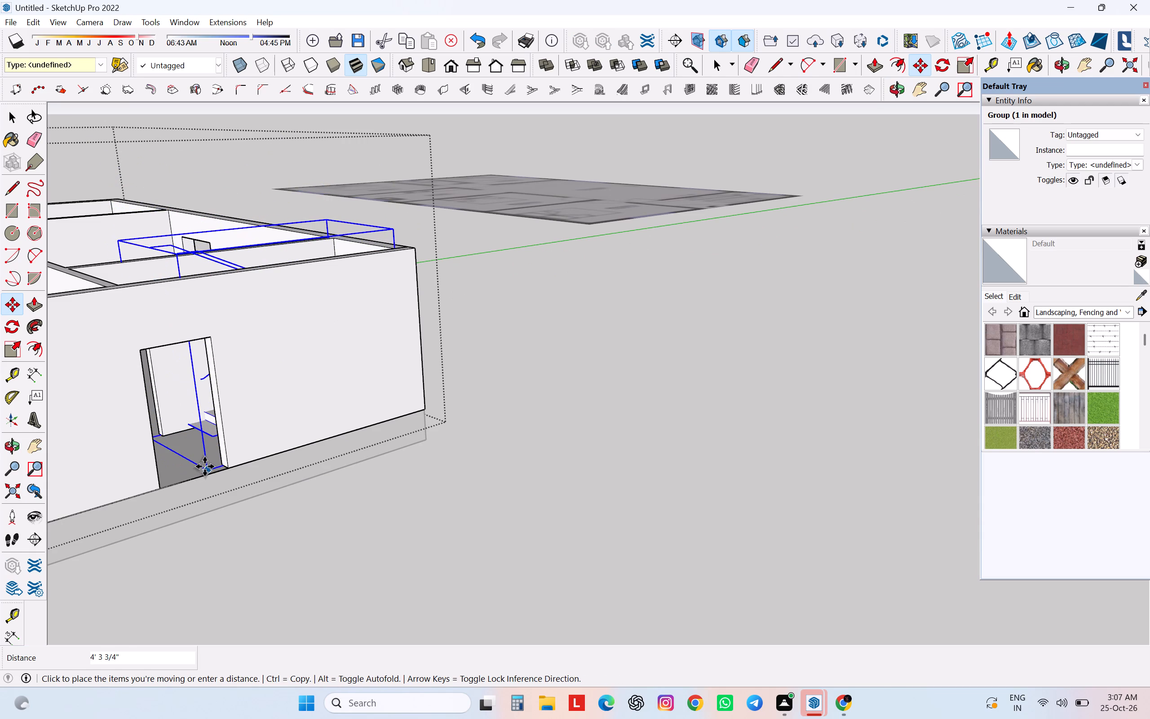
left_click(207, 466)
Examine the lowered staircase's position in the stair area from above and from outside the entrance doorway.
middle_click_drag(232, 464, 350, 562)
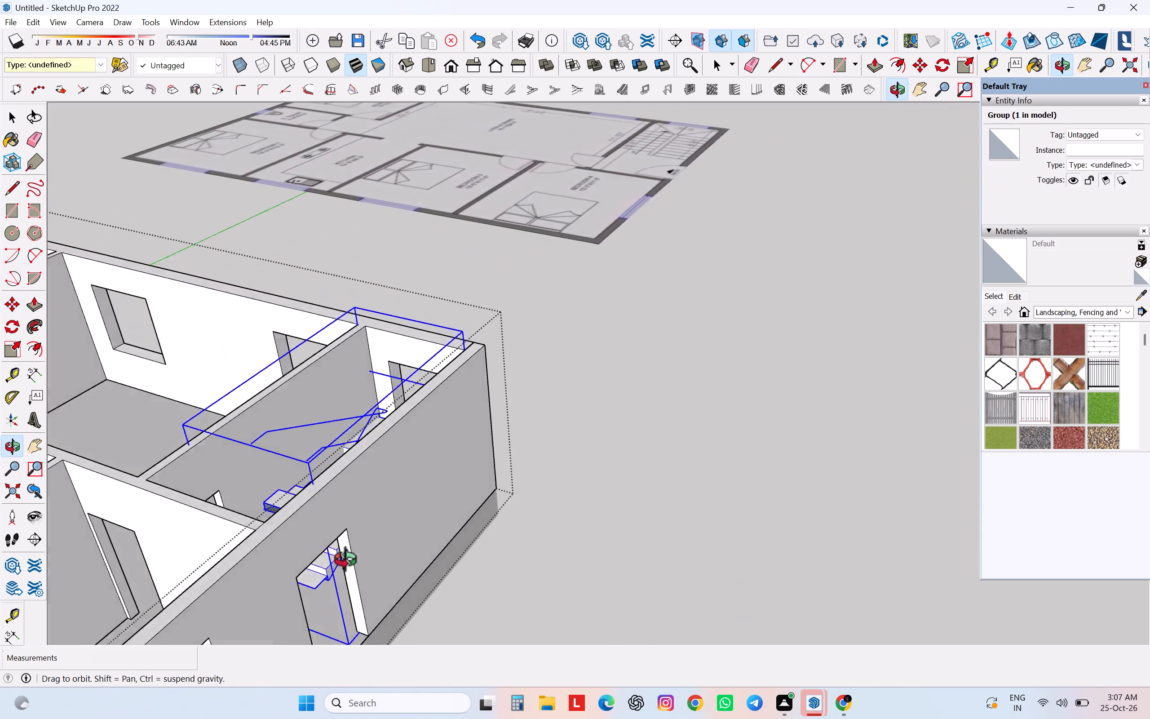
middle_click_drag(350, 562, 501, 479)
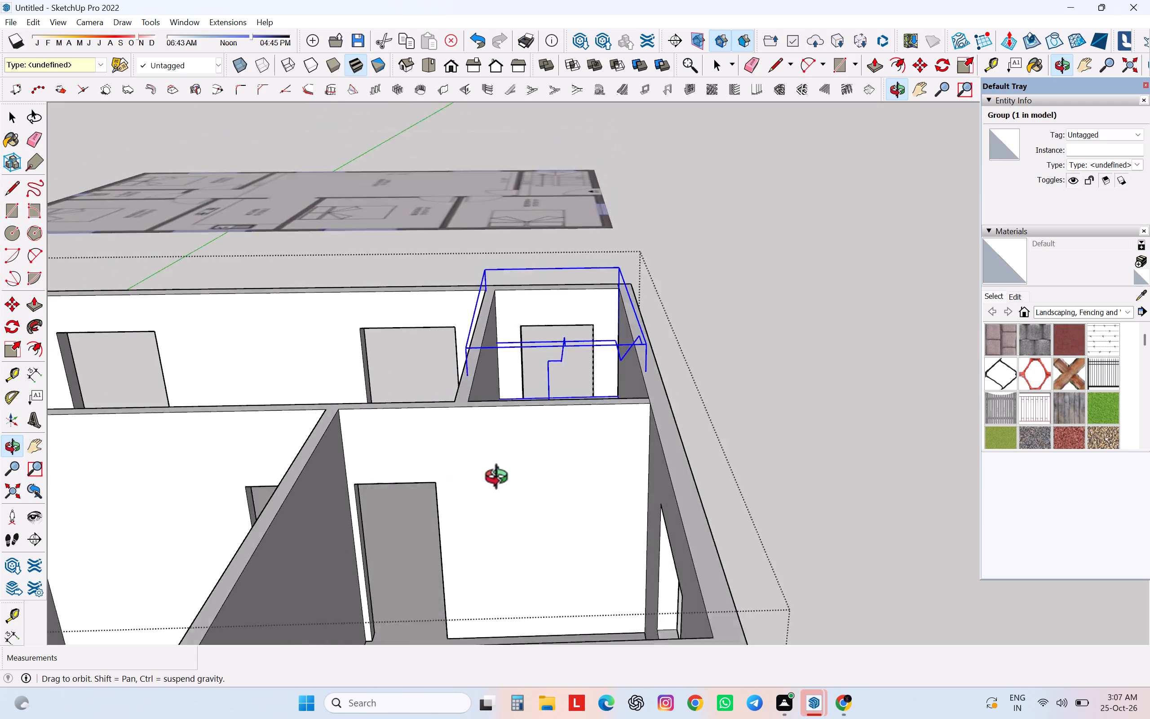
middle_click_drag(501, 479, 0, 500)
scroll(401, 367, "down", 6)
middle_click_drag(401, 367, 390, 367)
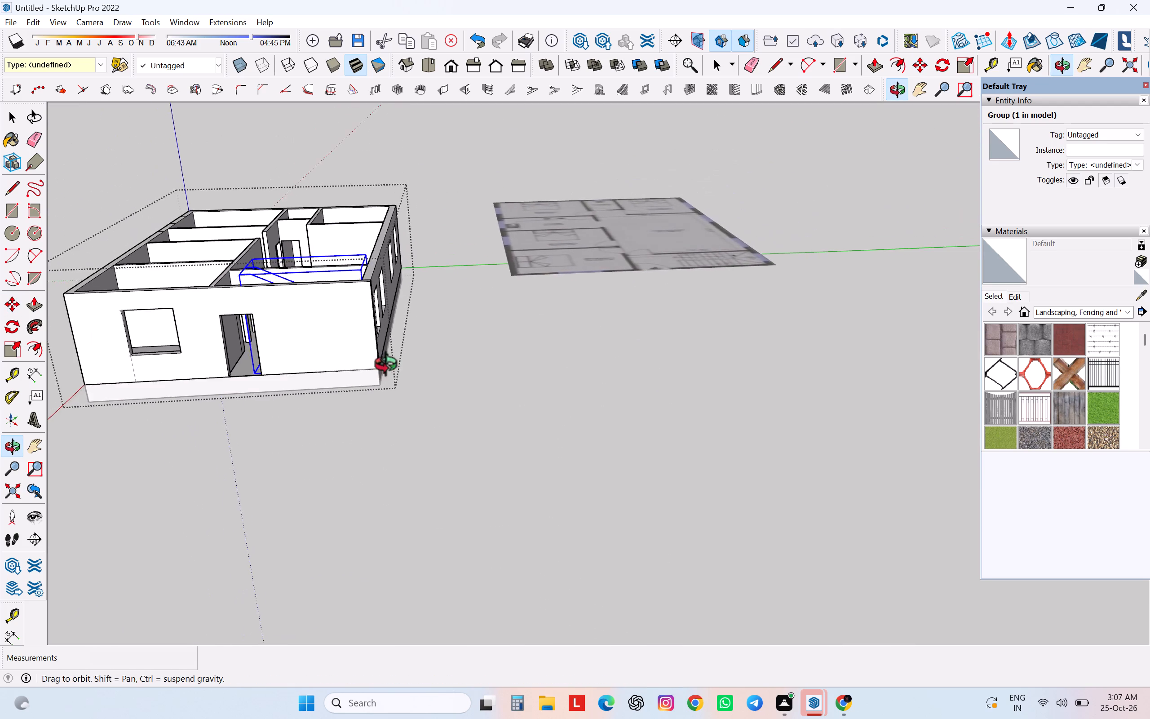
middle_click_drag(390, 367, 558, 370)
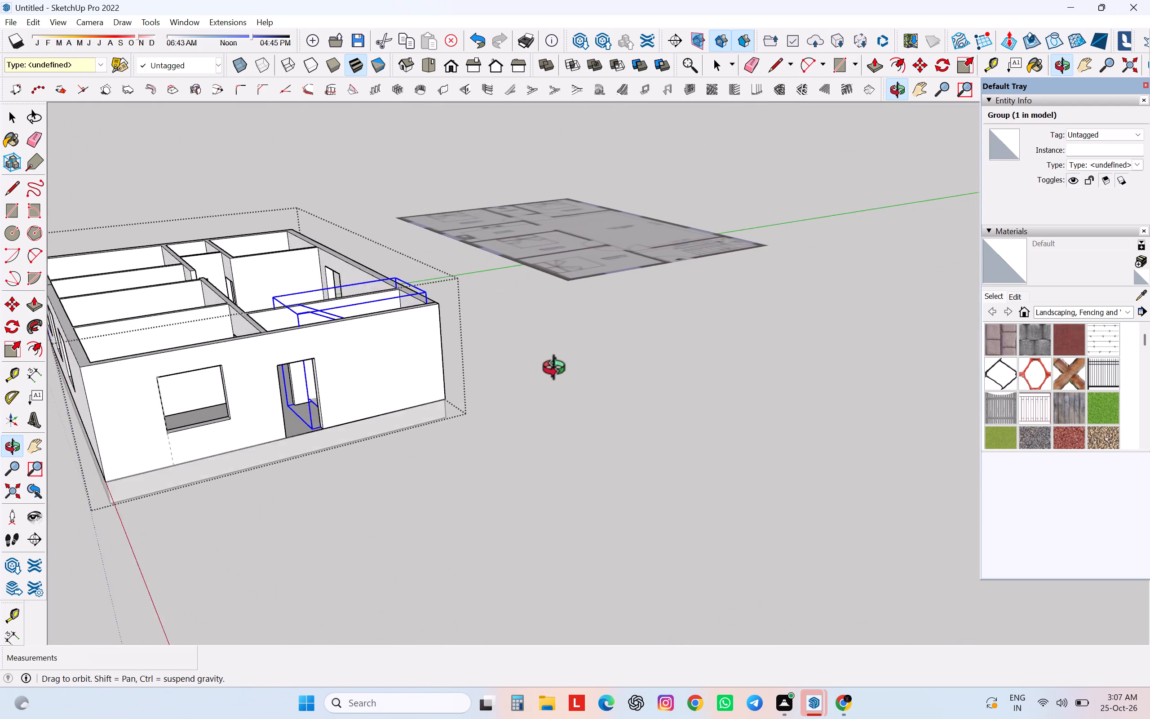
middle_click_drag(558, 370, 615, 387)
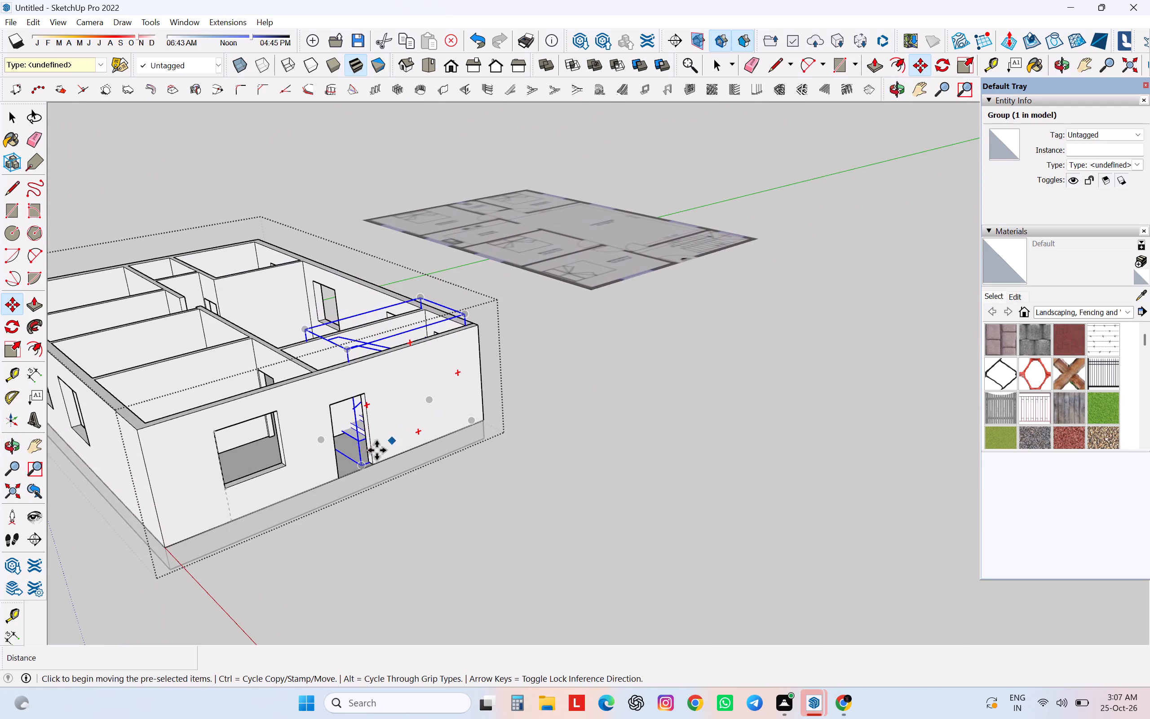
middle_click_drag(348, 431, 411, 625)
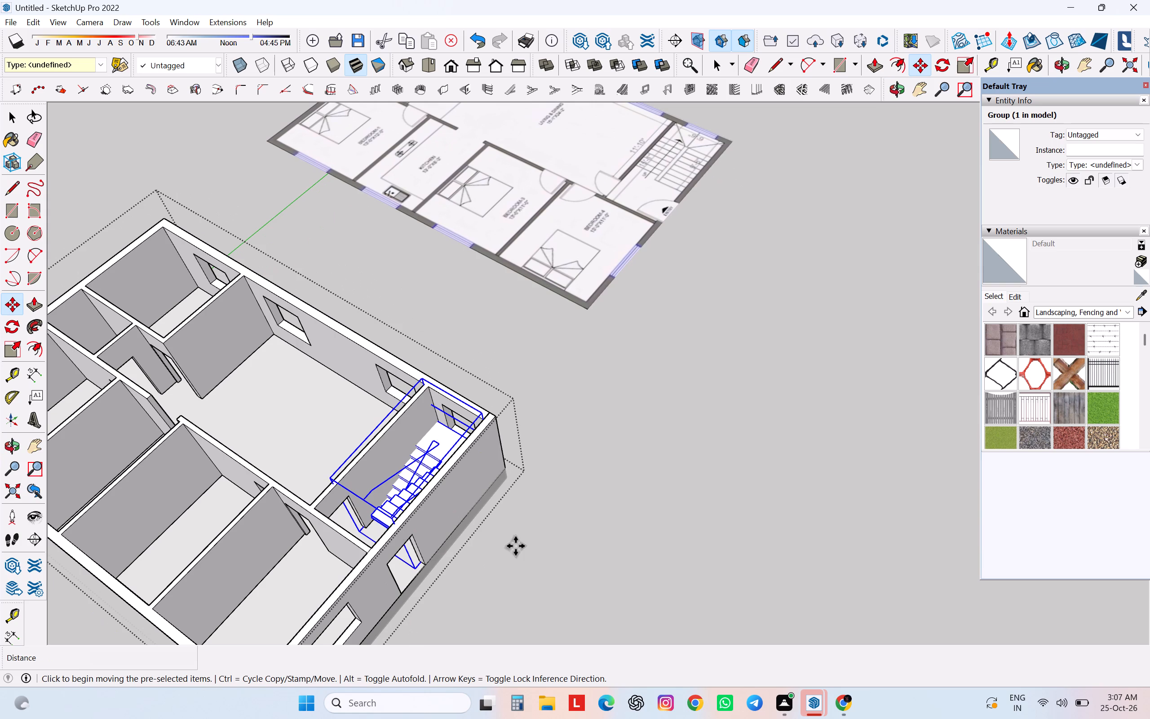
Deselect the staircase and close the house group's editing.
left_click(515, 546)
key("Escape")
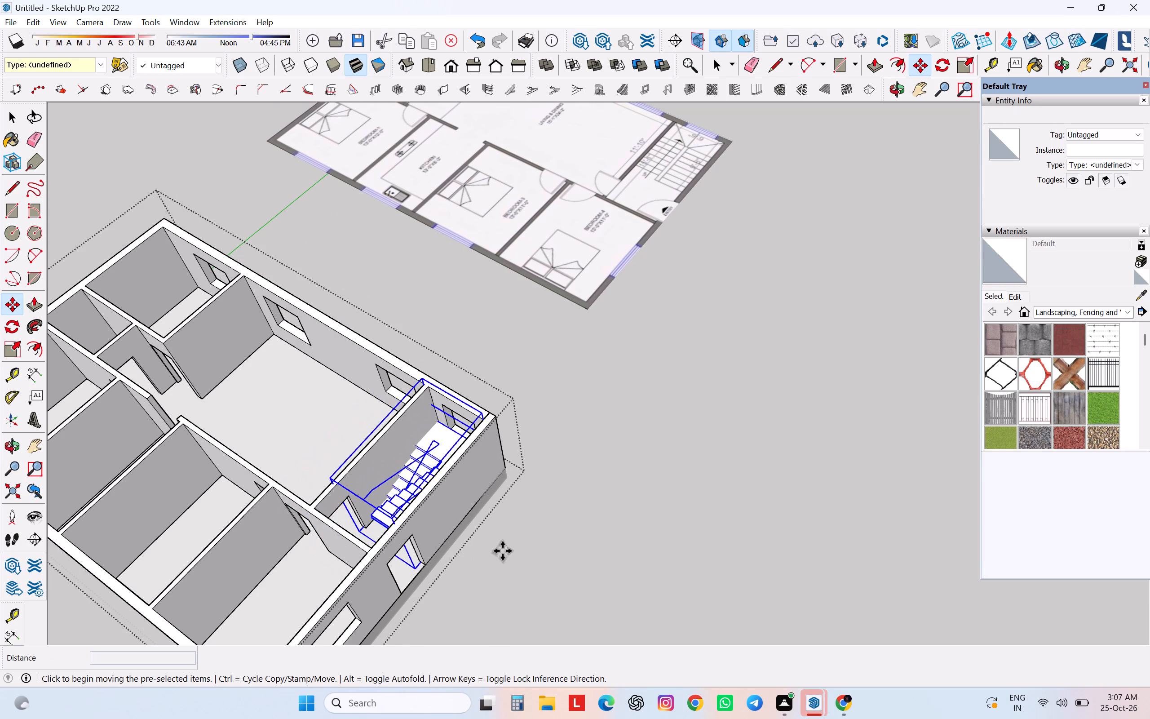
key("space")
left_click(502, 548)
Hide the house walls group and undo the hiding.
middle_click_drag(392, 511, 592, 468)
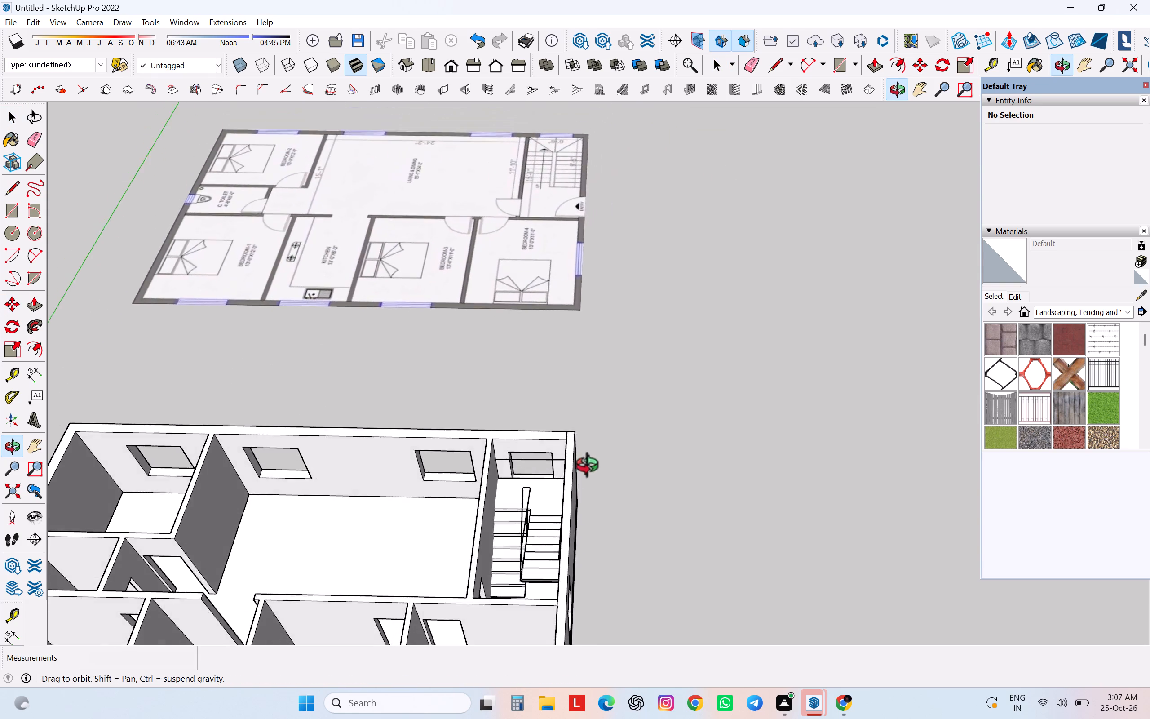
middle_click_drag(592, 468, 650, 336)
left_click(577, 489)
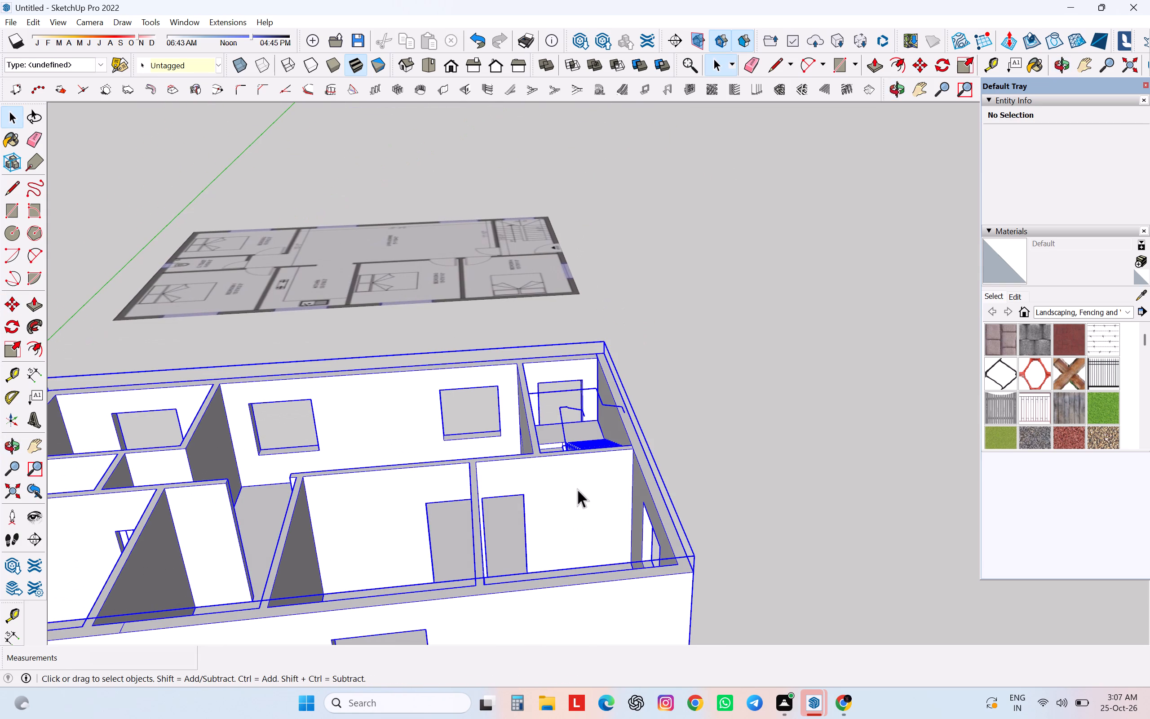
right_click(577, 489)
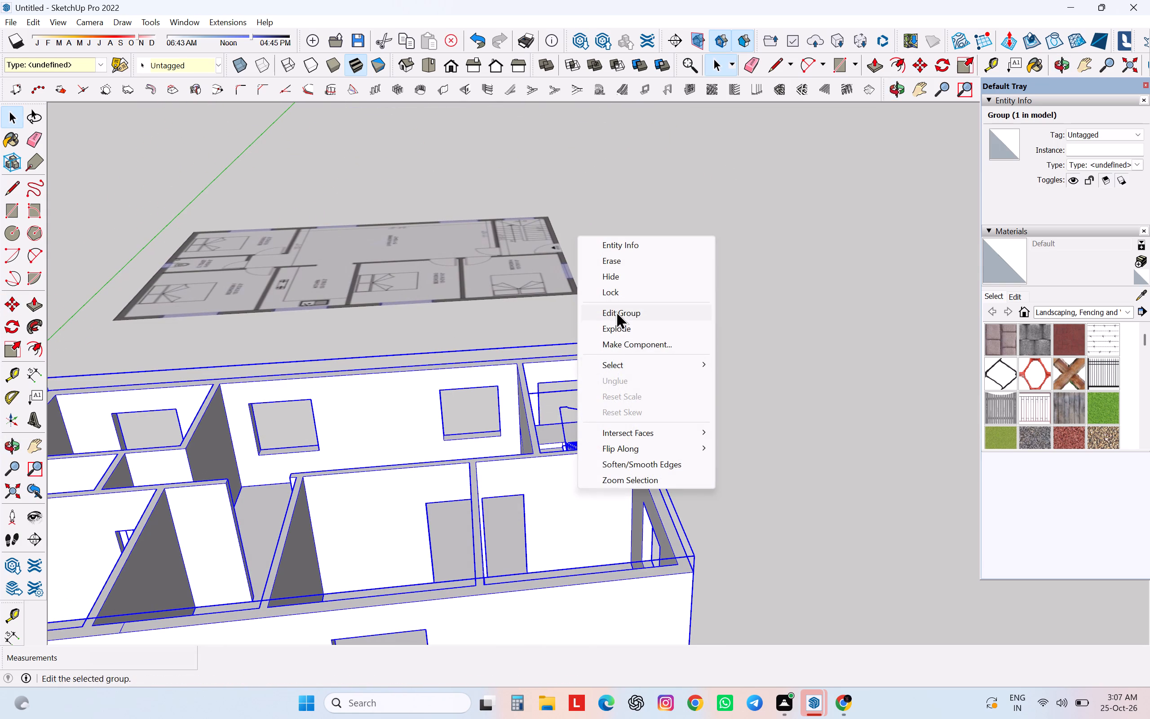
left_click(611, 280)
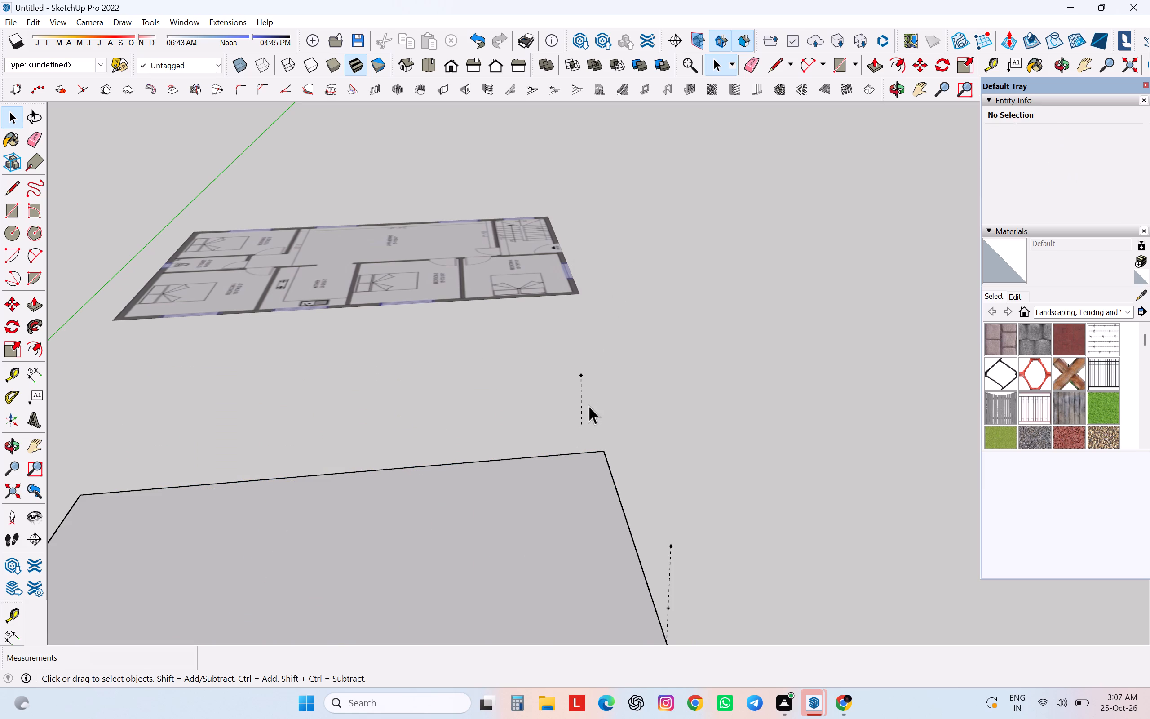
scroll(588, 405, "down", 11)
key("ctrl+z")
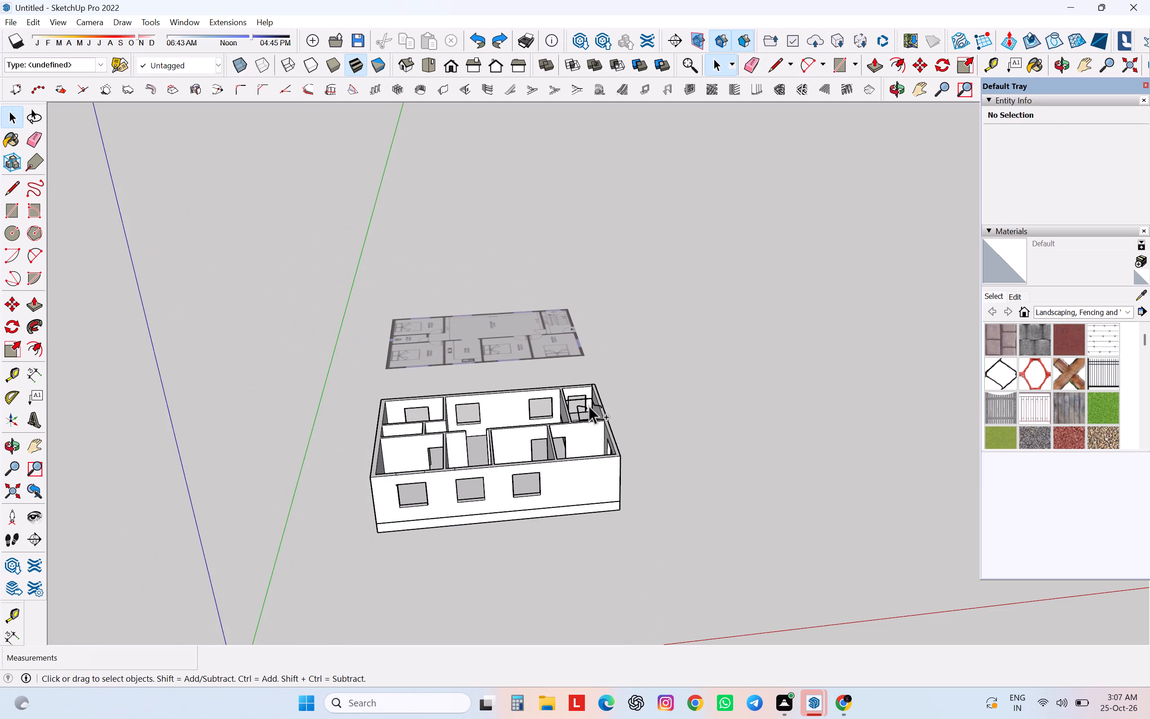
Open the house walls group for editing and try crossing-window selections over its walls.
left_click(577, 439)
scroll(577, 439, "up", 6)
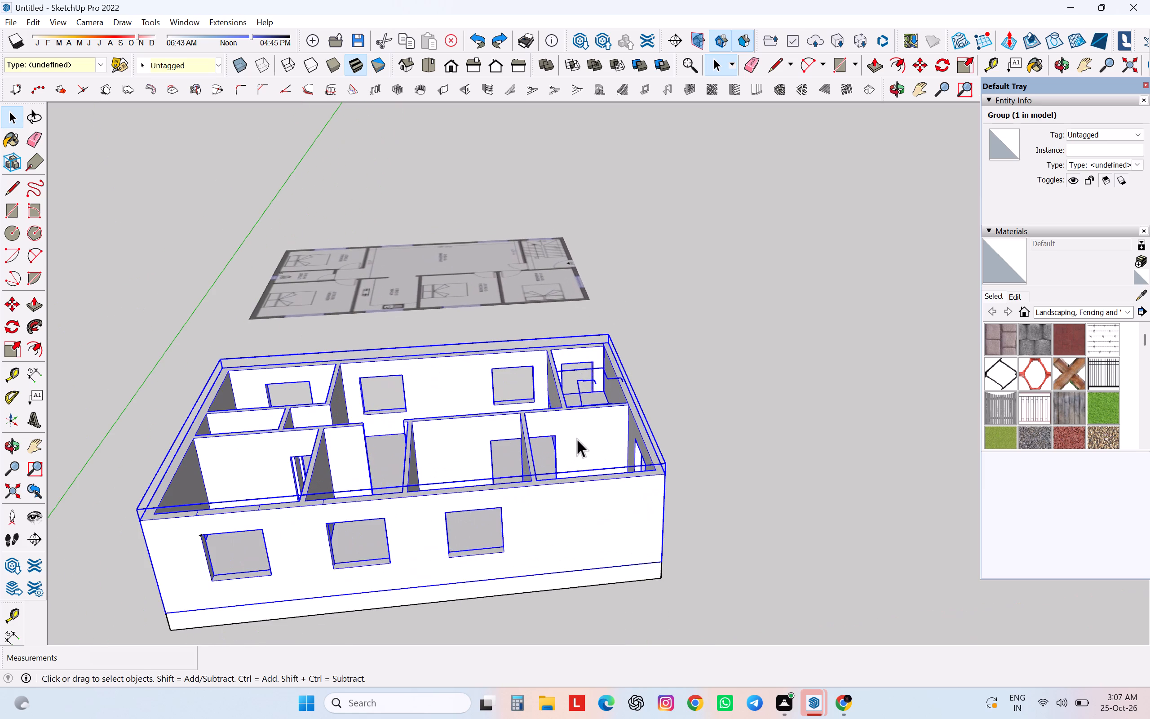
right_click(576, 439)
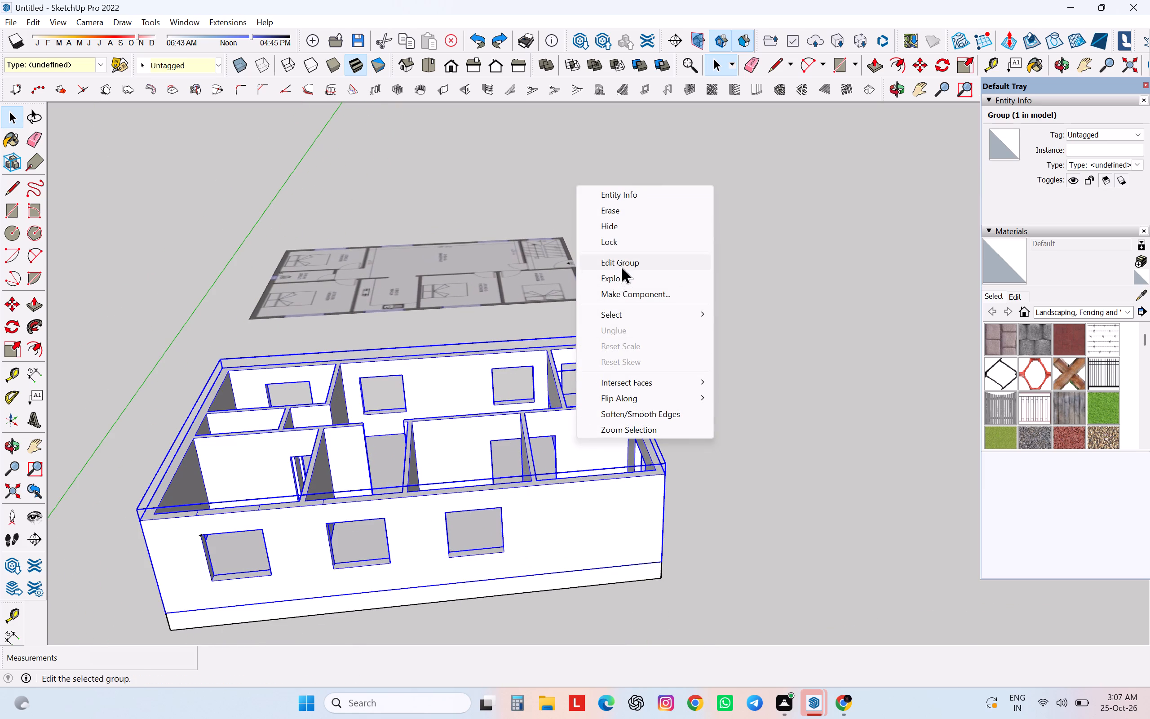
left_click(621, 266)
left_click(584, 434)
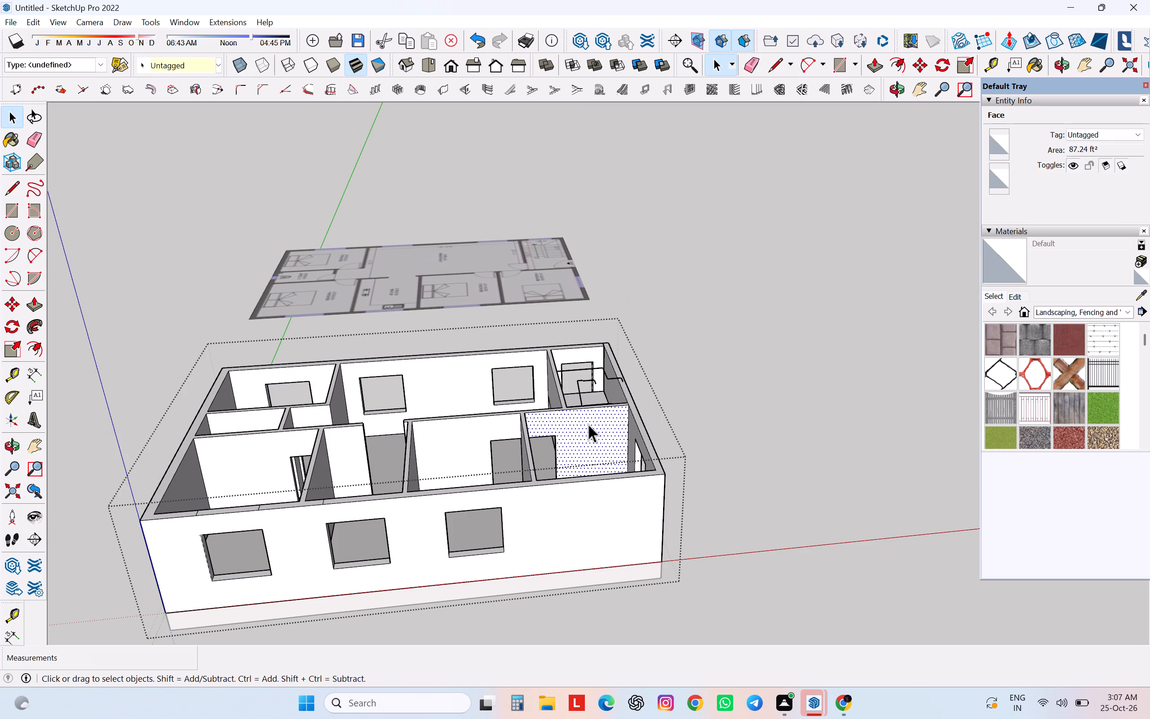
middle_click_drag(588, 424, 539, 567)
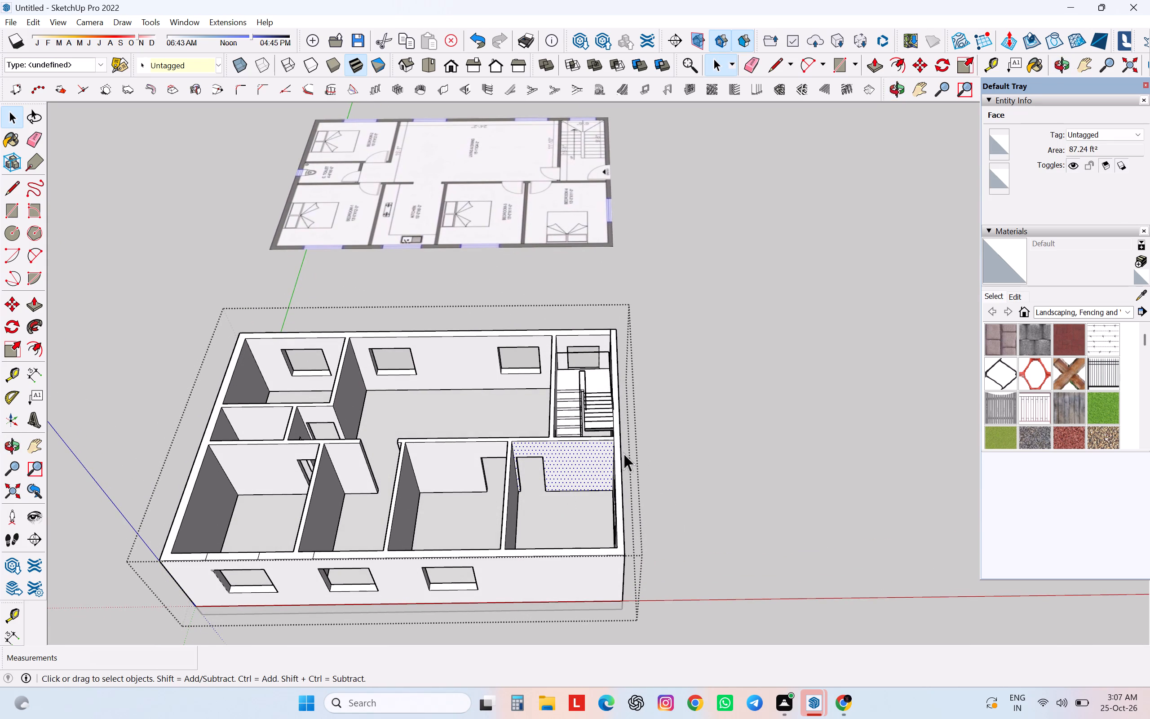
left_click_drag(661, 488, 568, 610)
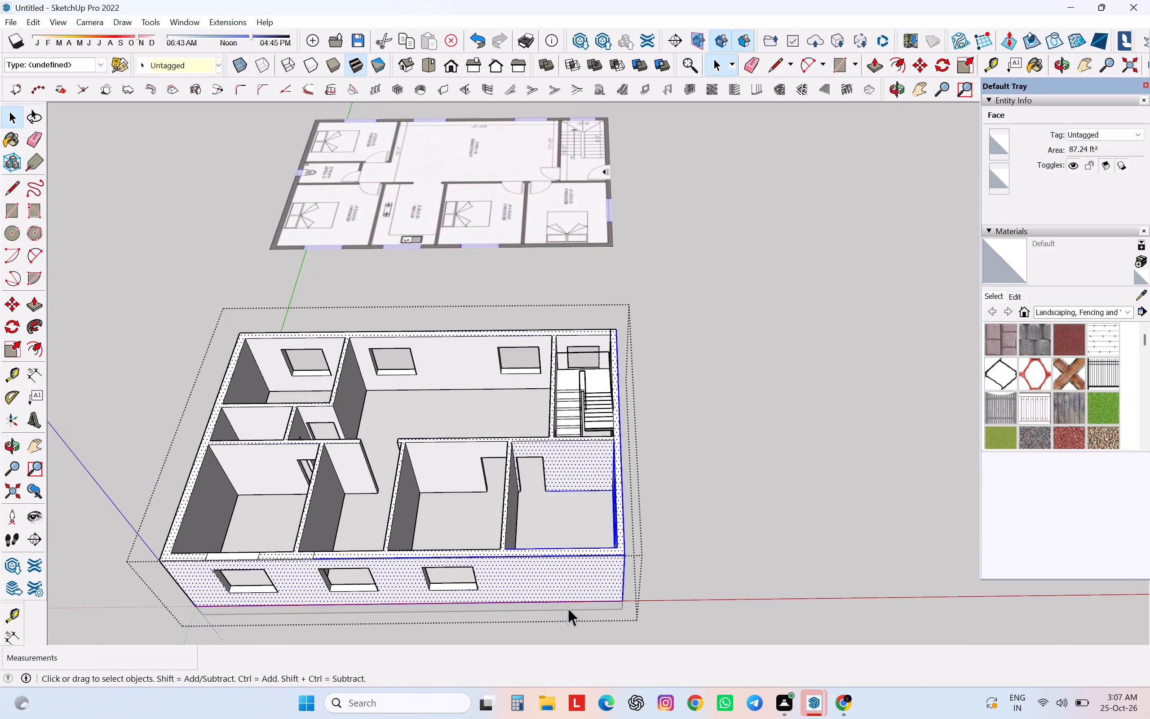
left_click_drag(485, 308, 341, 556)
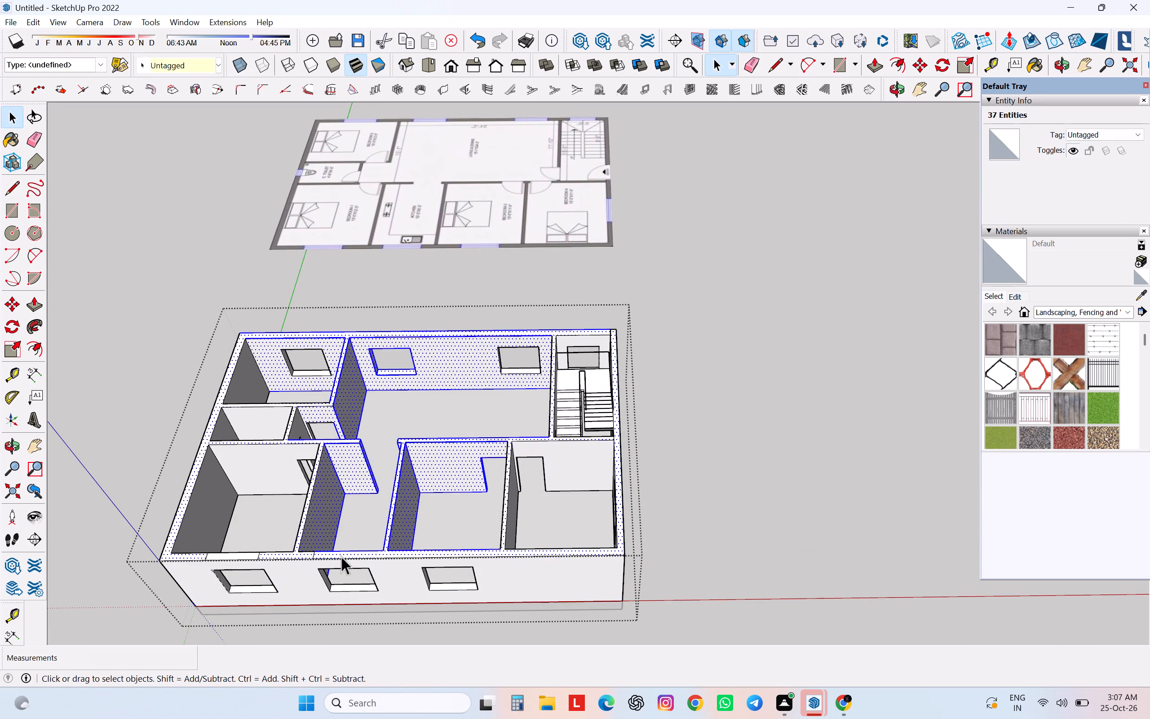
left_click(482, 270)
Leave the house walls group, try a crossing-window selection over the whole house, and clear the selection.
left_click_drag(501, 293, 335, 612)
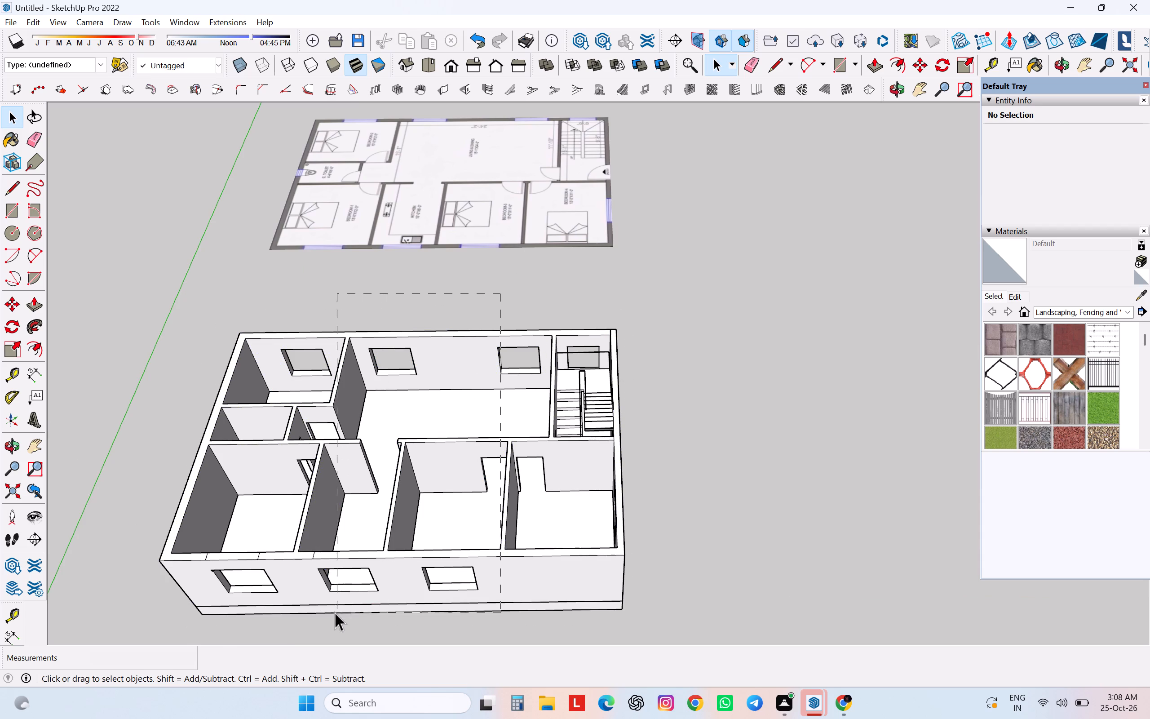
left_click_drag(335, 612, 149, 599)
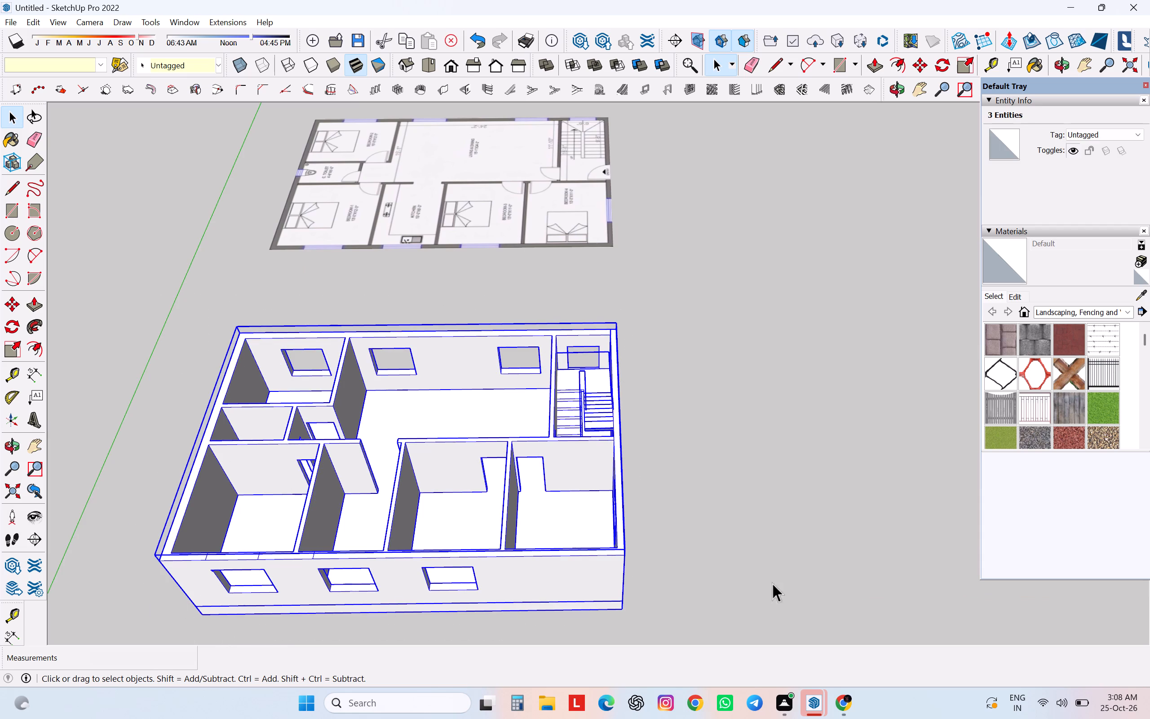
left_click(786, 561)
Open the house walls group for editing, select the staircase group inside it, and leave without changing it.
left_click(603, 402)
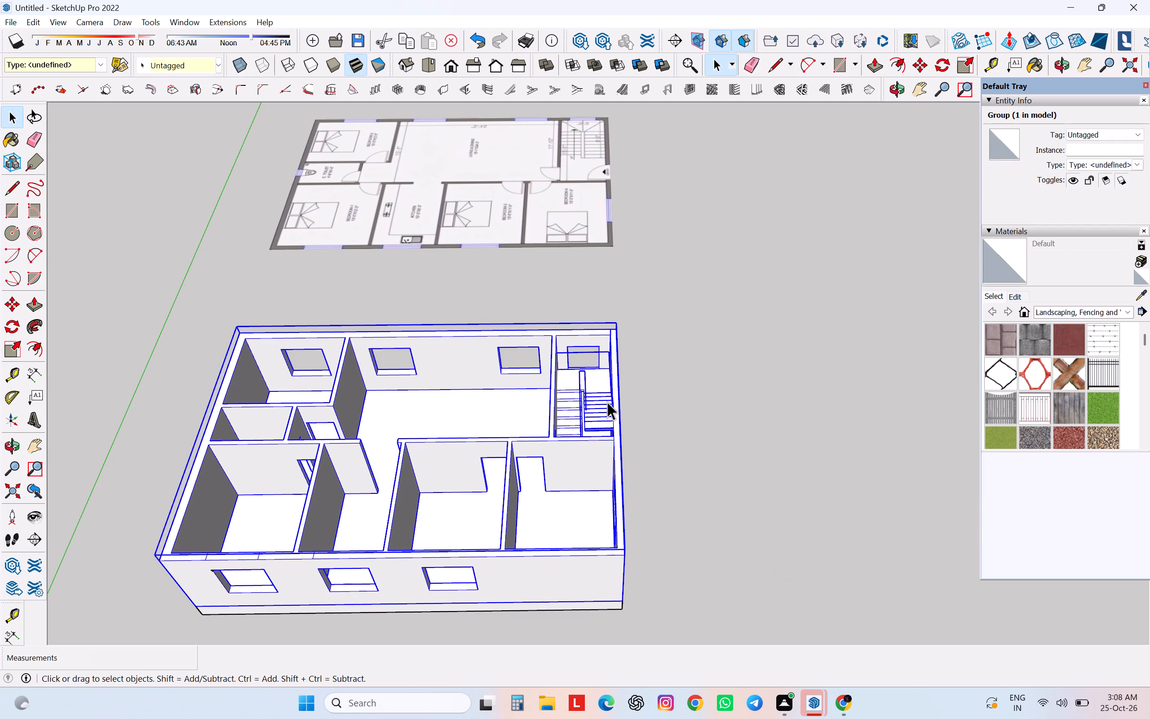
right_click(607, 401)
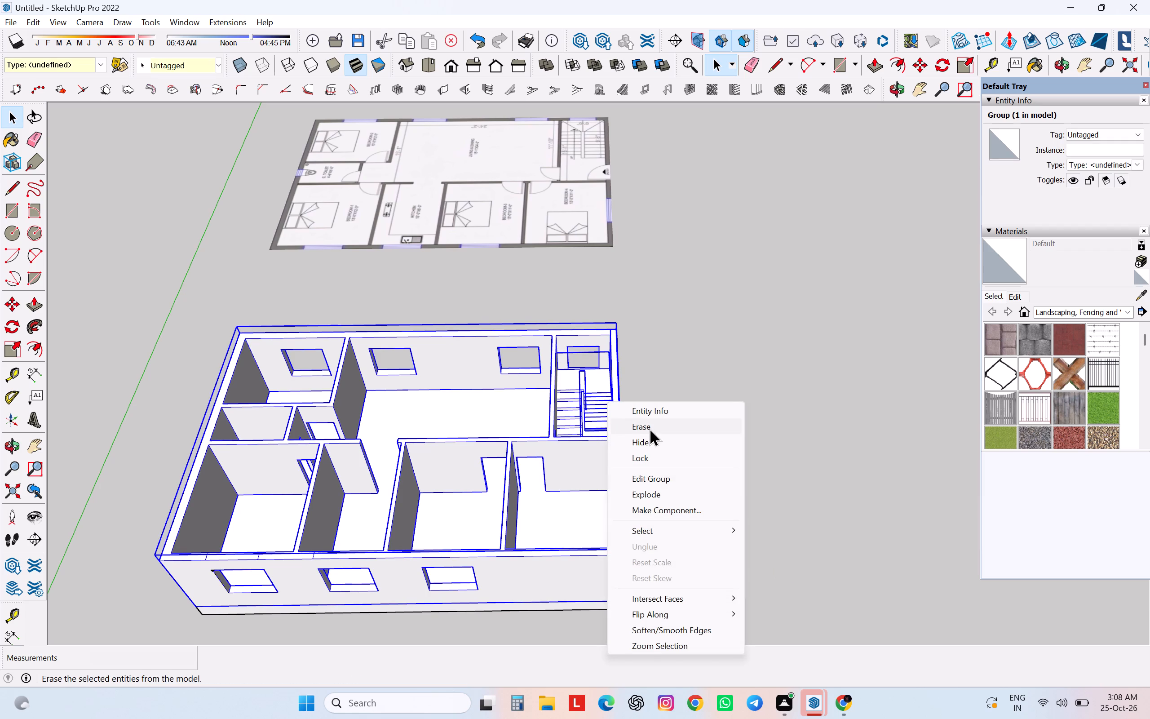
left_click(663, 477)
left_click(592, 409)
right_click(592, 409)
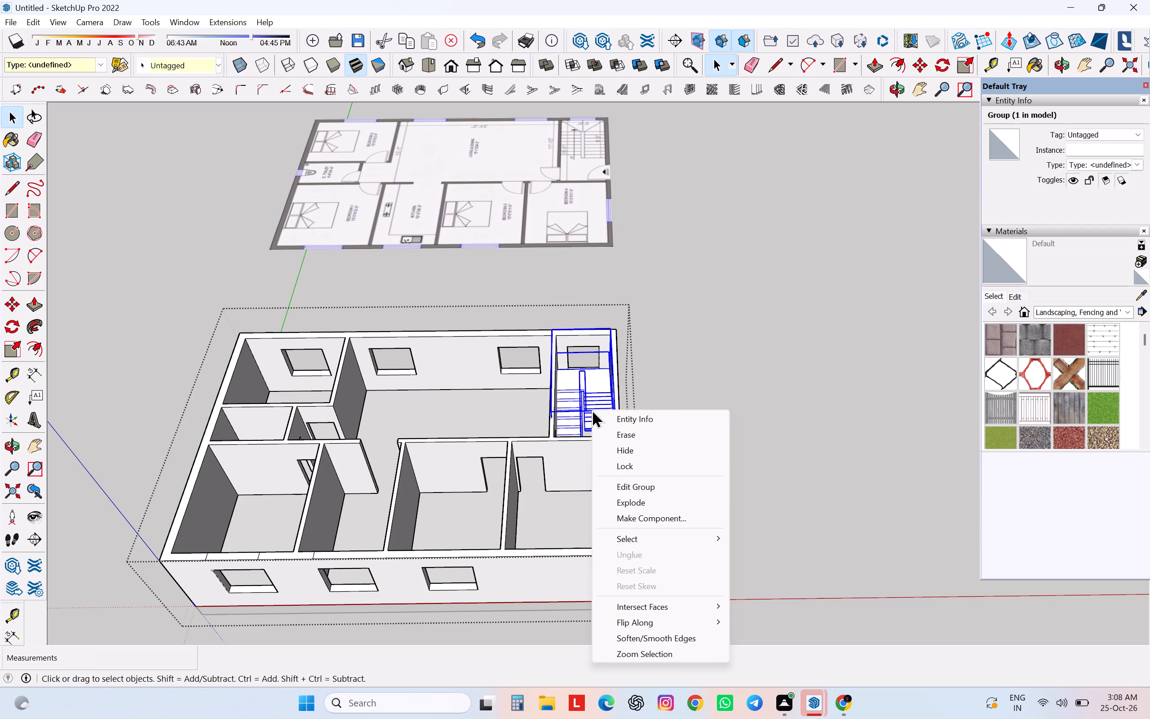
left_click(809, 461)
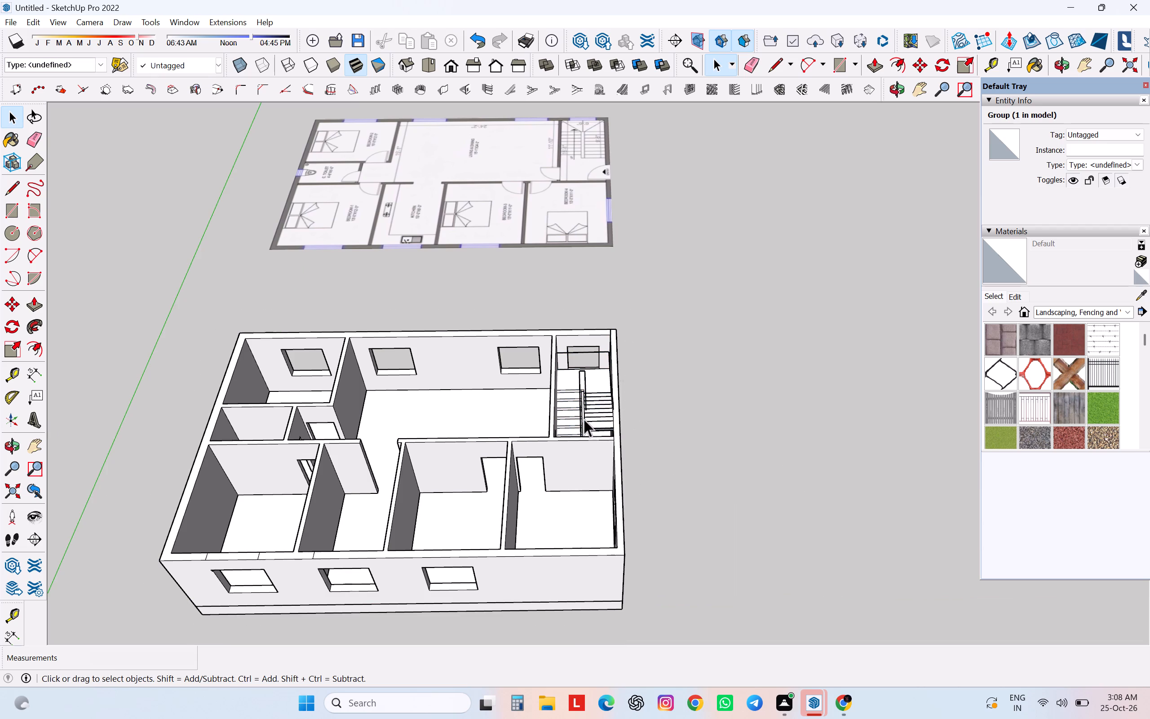
Open the house walls group and examine the staircase's lower steps and flights from above and through the entrance doorway.
left_click(591, 419)
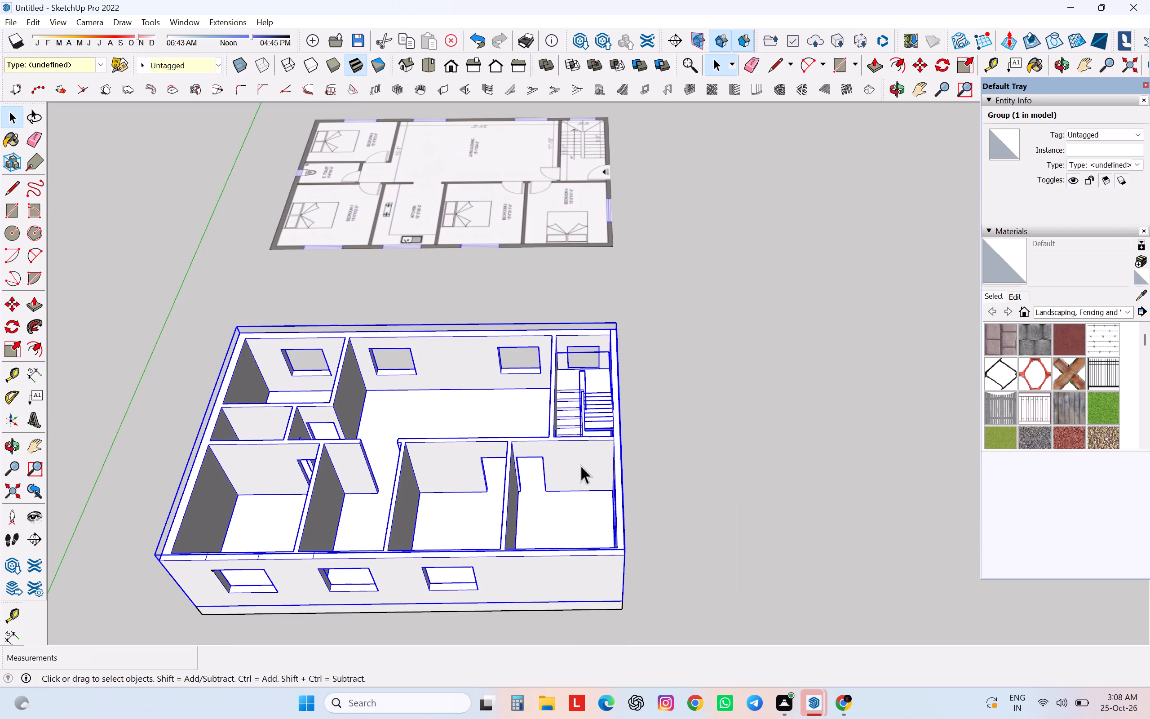
right_click(579, 466)
left_click(630, 285)
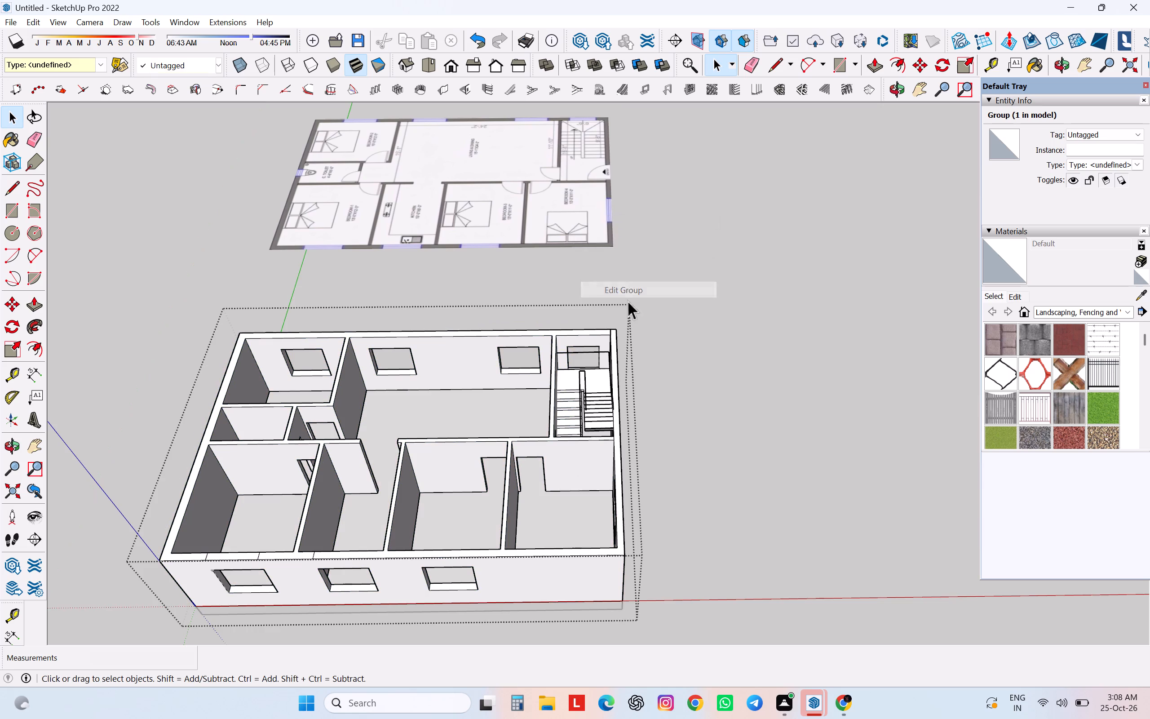
scroll(608, 384, "up", 9)
middle_click_drag(592, 401, 578, 368)
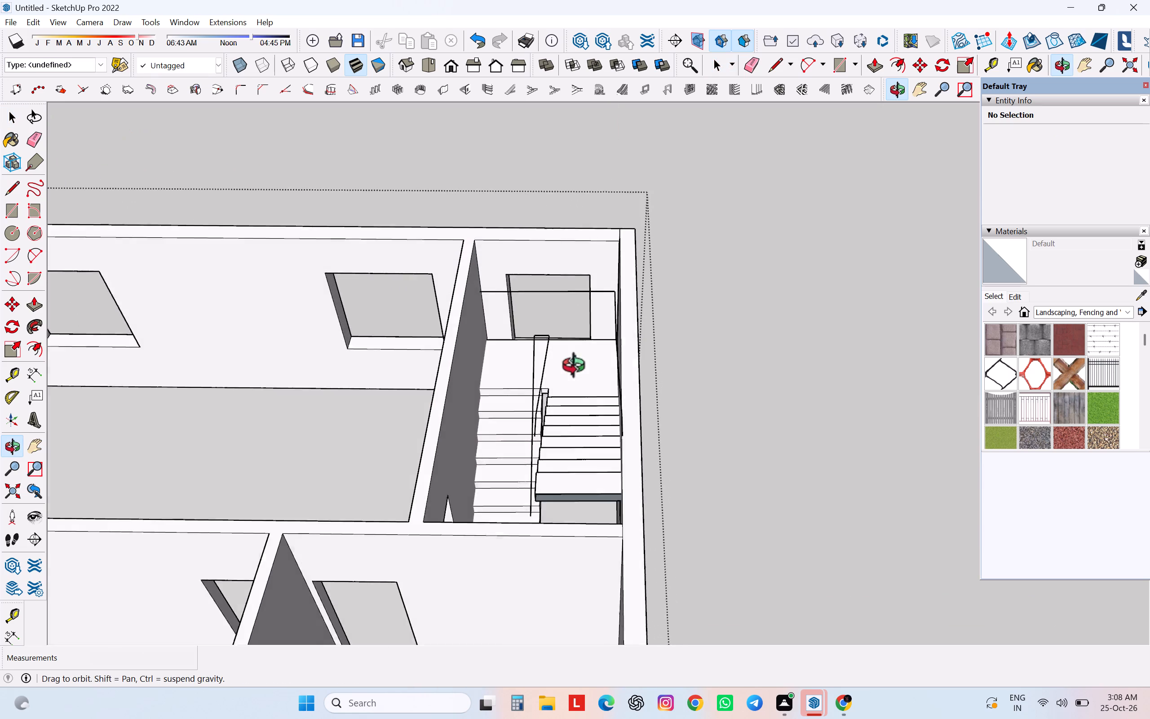
middle_click_drag(578, 368, 455, 526)
scroll(435, 516, "up", 14)
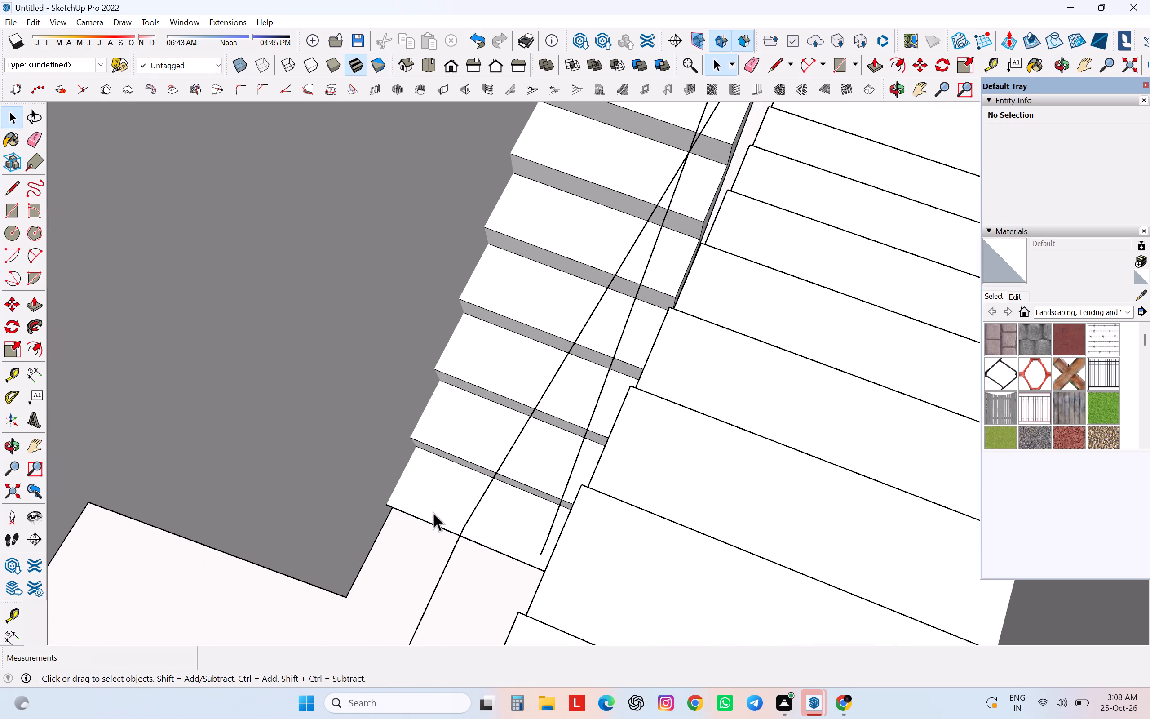
middle_click_drag(430, 511, 476, 444)
middle_click_drag(533, 508, 463, 500)
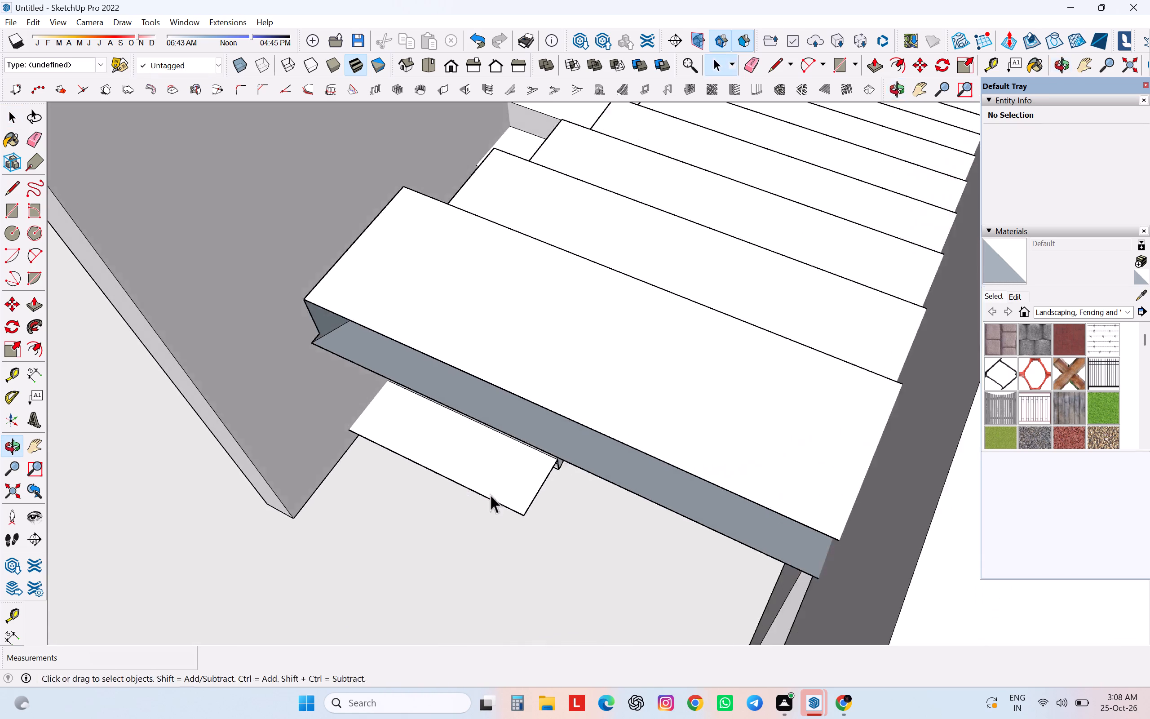
middle_click_drag(504, 493, 611, 525)
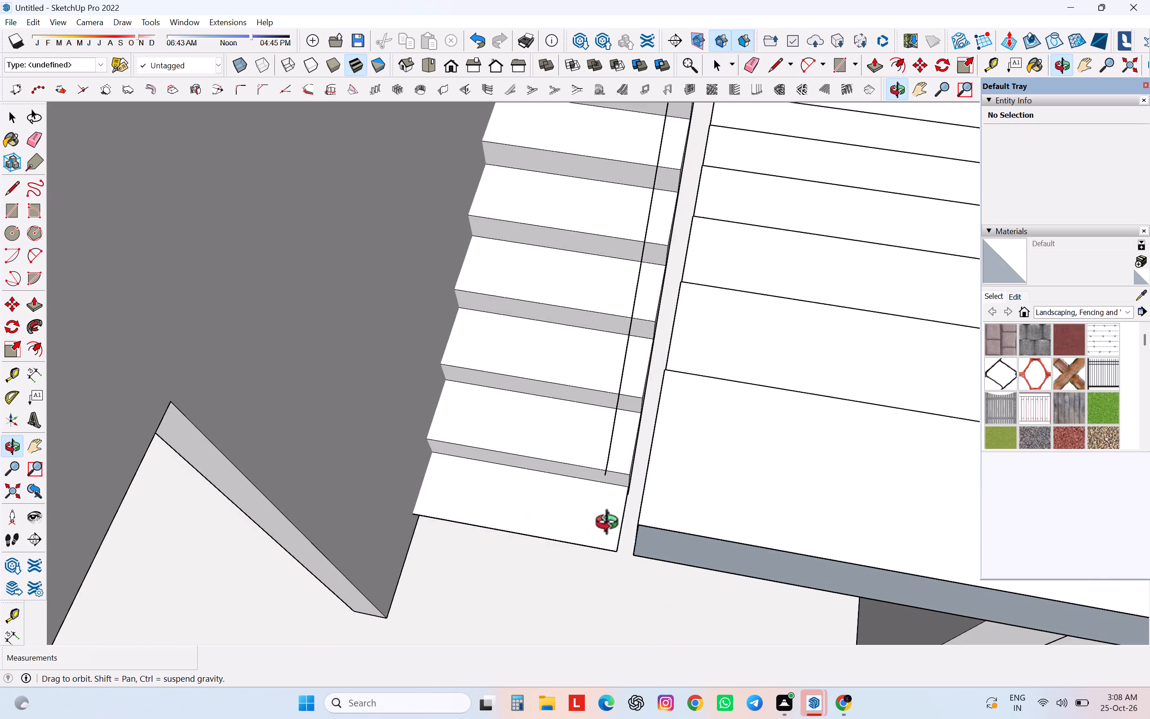
middle_click_drag(611, 525, 610, 478)
scroll(651, 436, "down", 7)
middle_click_drag(716, 394, 676, 539)
scroll(716, 394, "down", 1)
scroll(675, 534, "down", 12)
middle_click_drag(917, 525, 800, 512)
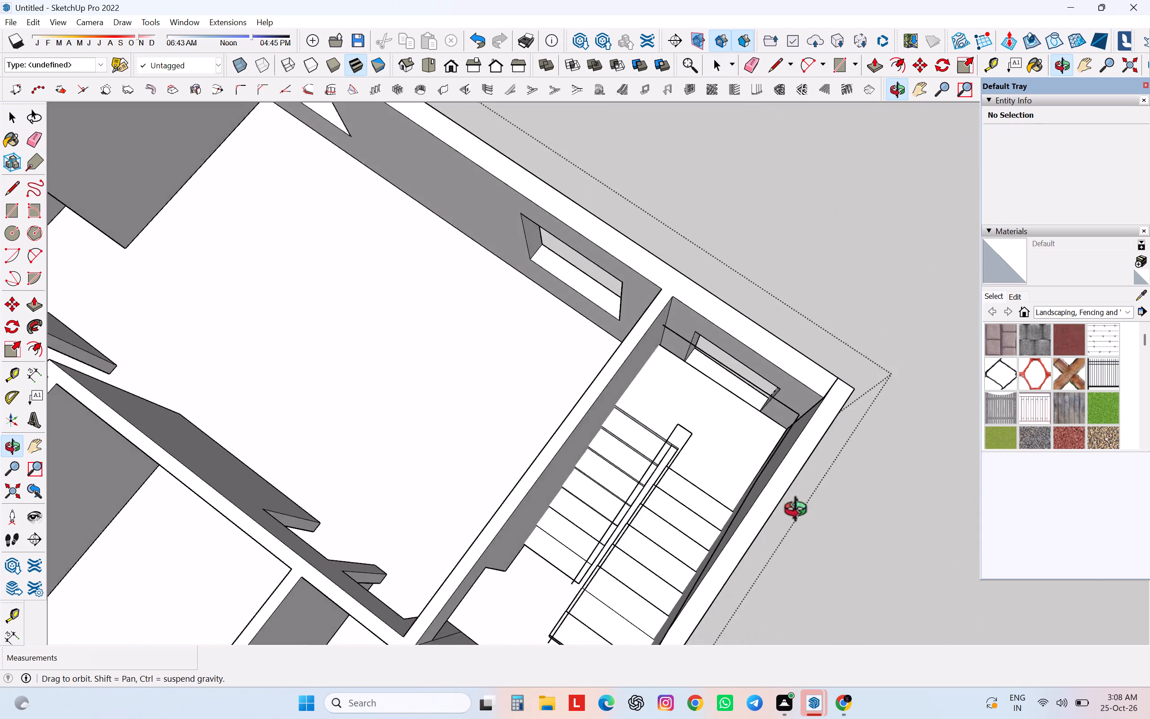
middle_click_drag(800, 512, 684, 216)
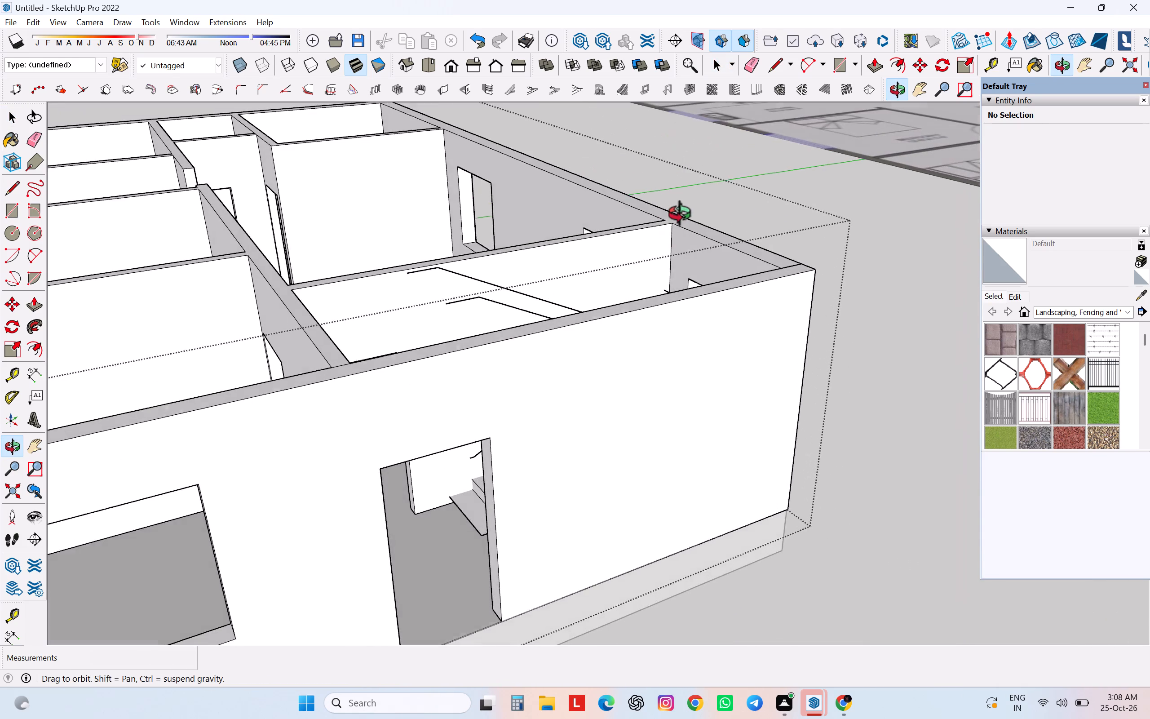
middle_click_drag(684, 216, 765, 216)
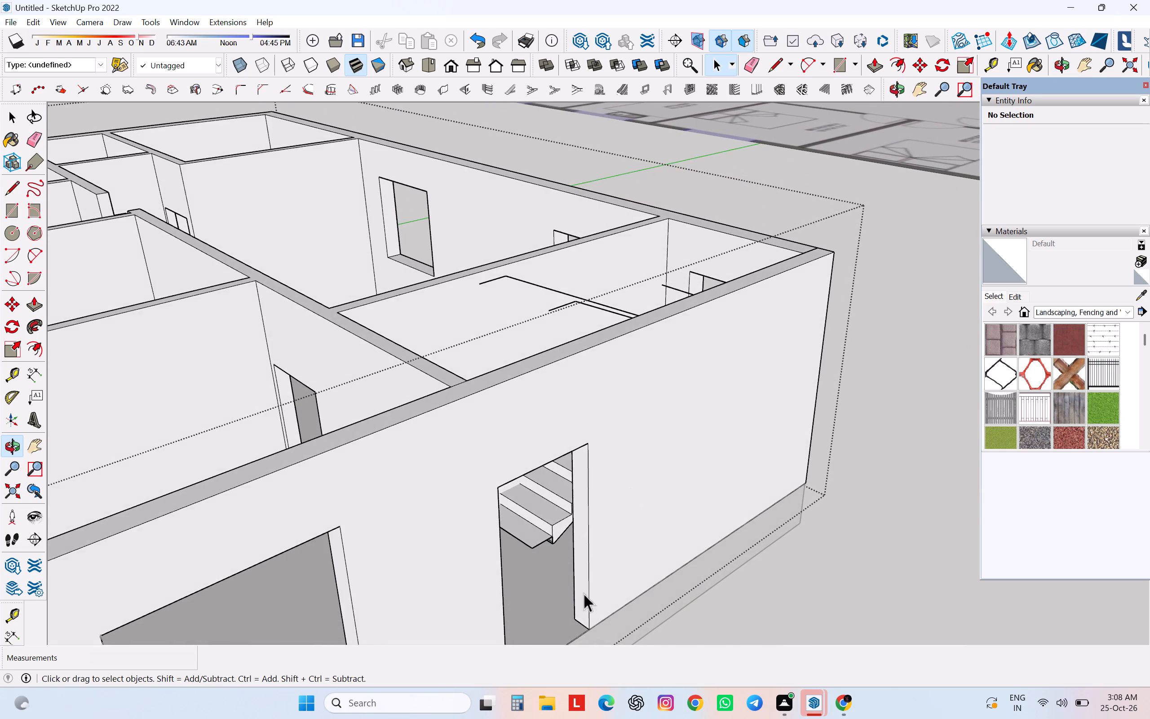
scroll(553, 587, "up", 12)
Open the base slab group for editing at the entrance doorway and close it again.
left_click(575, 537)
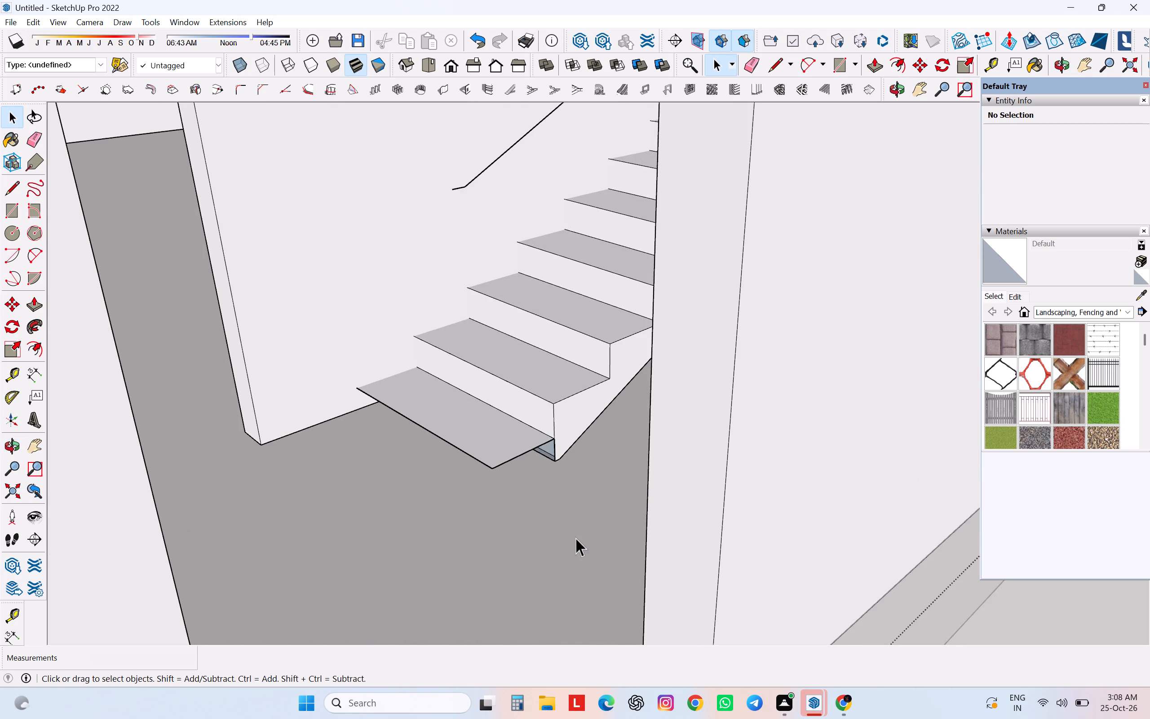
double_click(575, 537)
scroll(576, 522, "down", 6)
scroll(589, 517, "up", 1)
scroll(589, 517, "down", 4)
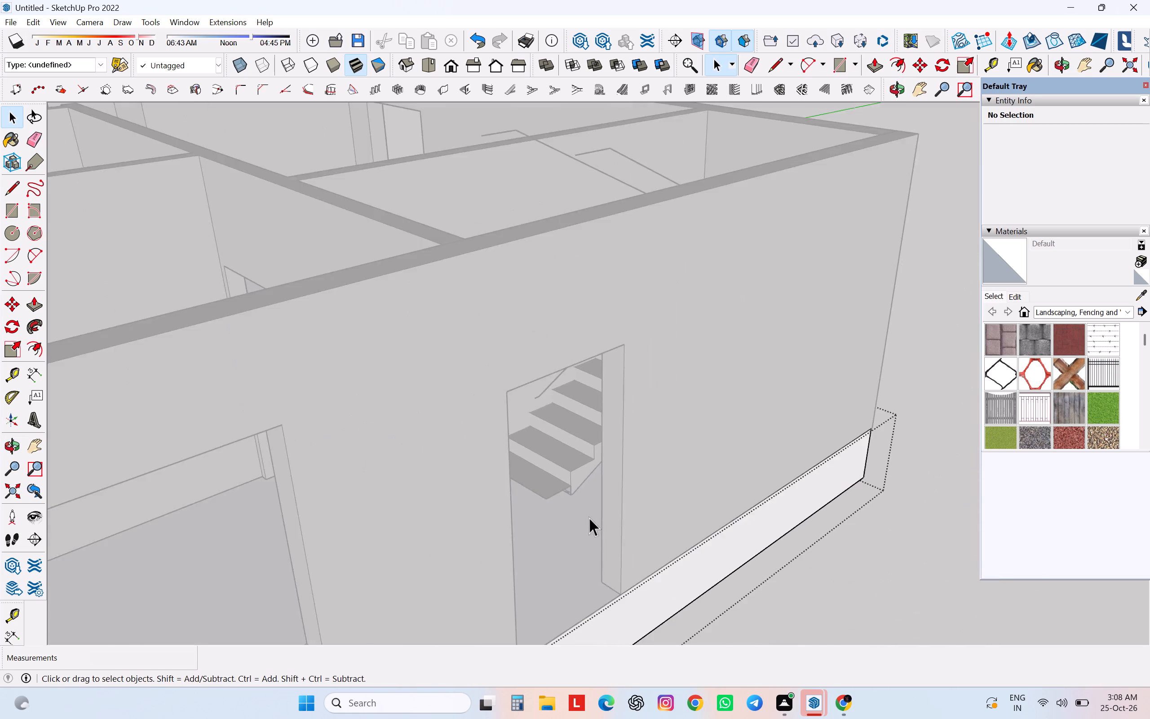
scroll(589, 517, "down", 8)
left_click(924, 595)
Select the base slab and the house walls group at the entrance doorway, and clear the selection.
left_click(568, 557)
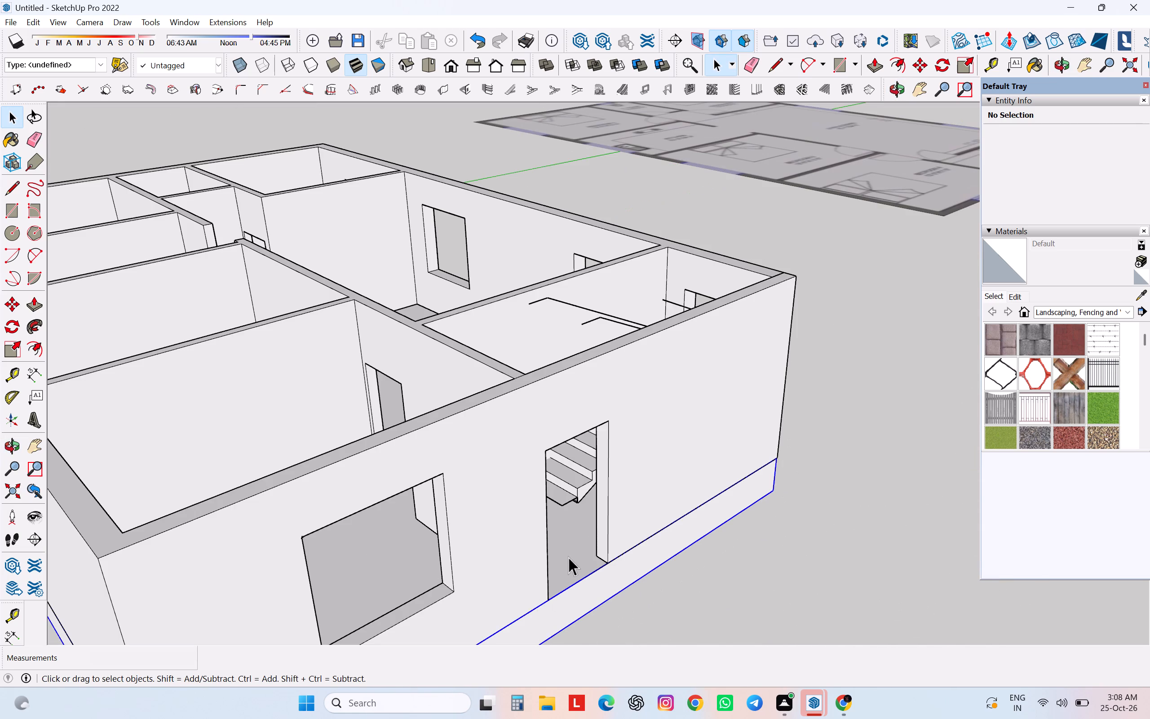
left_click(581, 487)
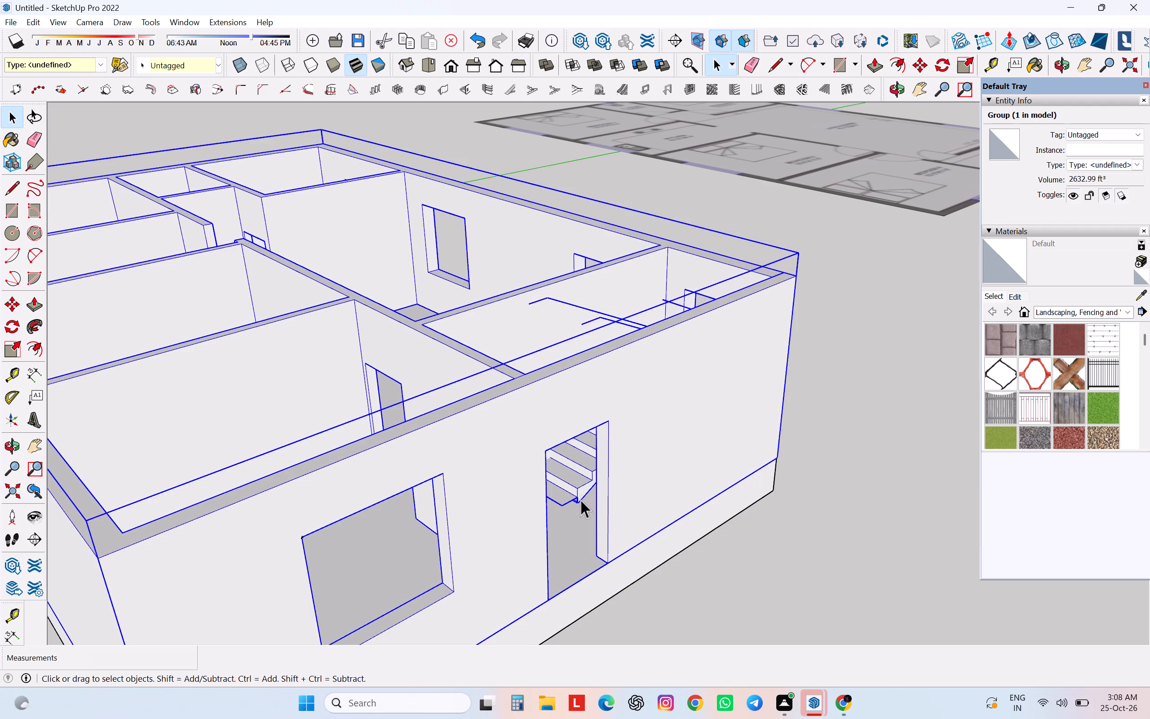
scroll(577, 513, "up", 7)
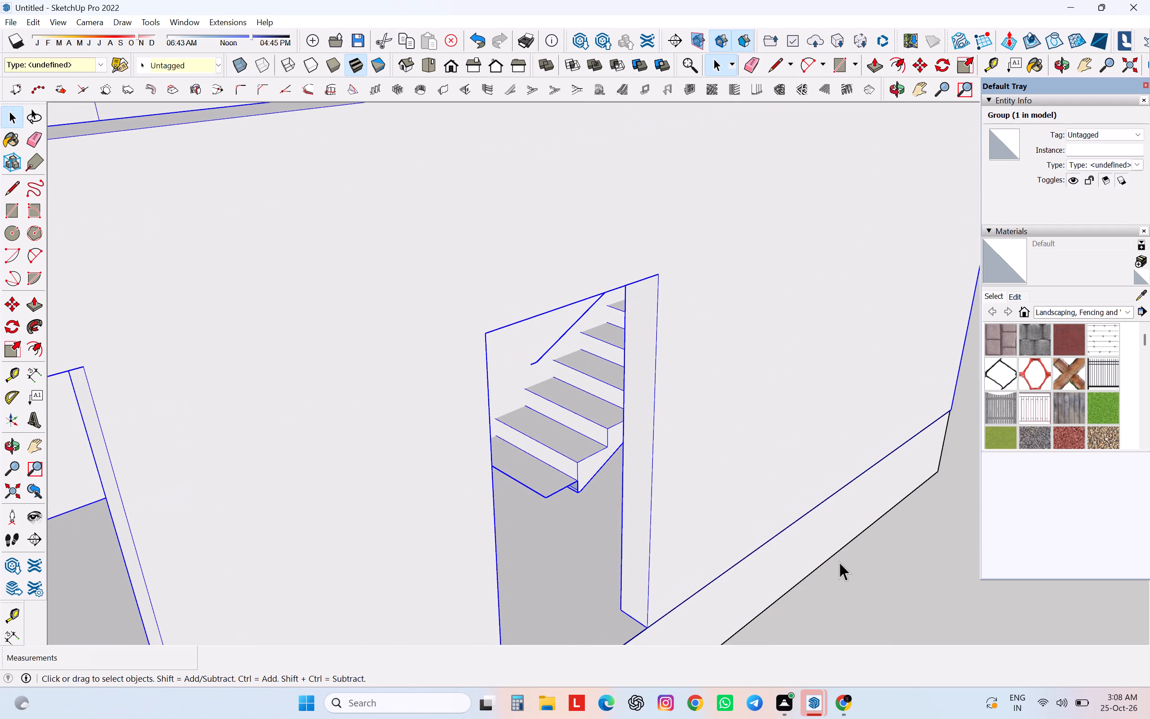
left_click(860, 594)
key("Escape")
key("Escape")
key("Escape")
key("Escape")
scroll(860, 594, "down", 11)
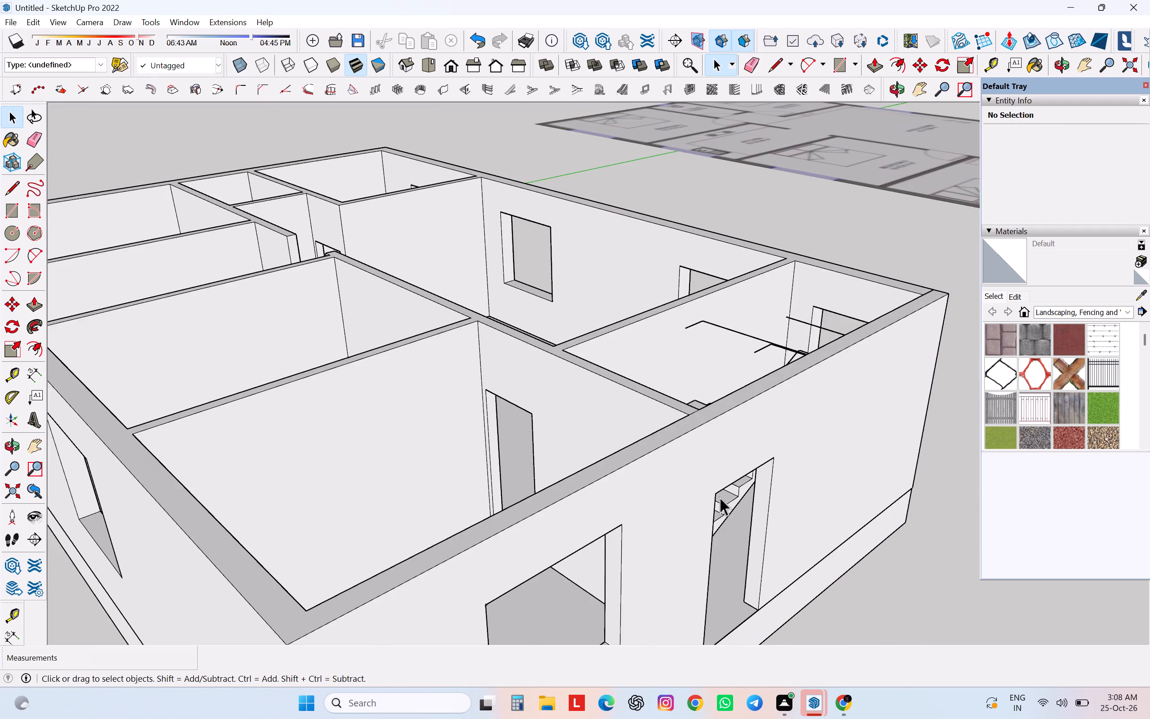
Examine the staircase's fit in the stair area from above, including its bottom steps beside the inner doorway.
middle_click_drag(720, 497, 963, 507)
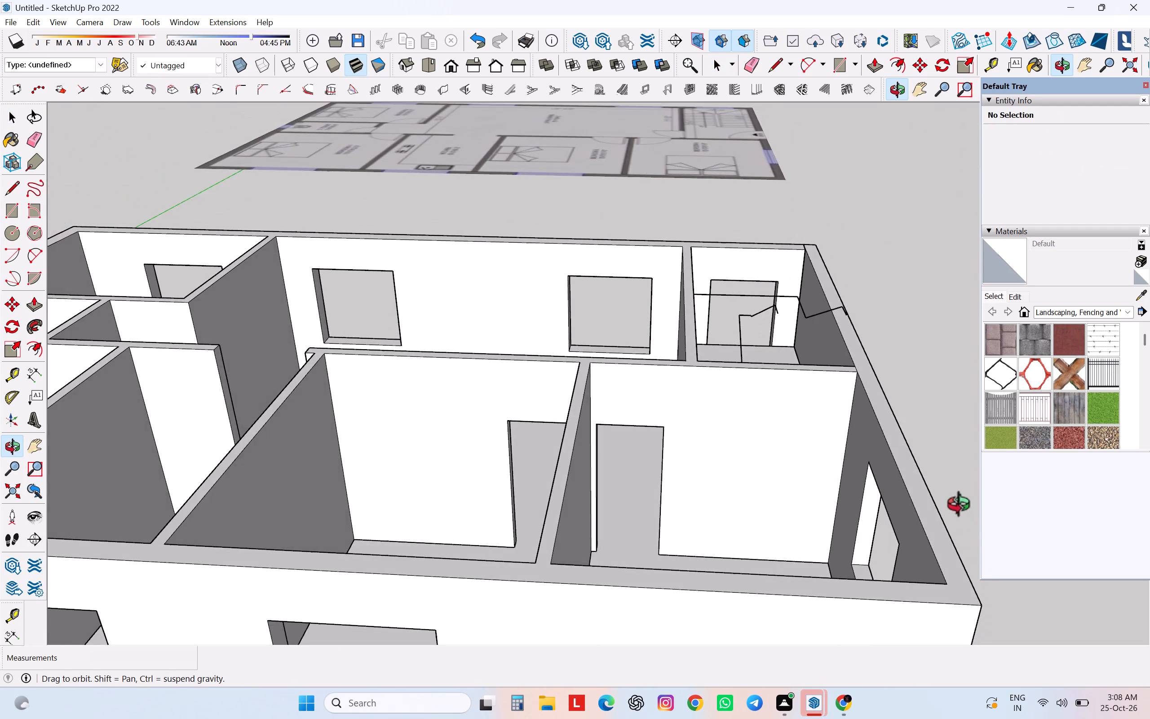
middle_click_drag(963, 507, 137, 456)
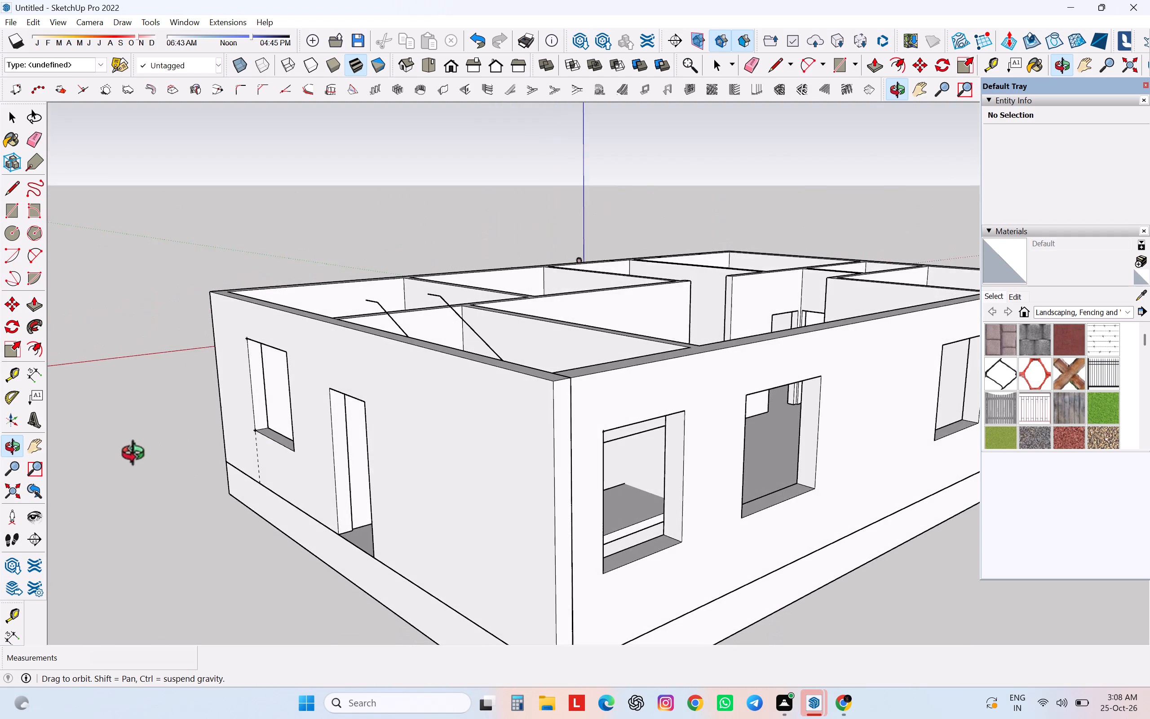
middle_click_drag(137, 456, 115, 441)
middle_click_drag(115, 441, 694, 666)
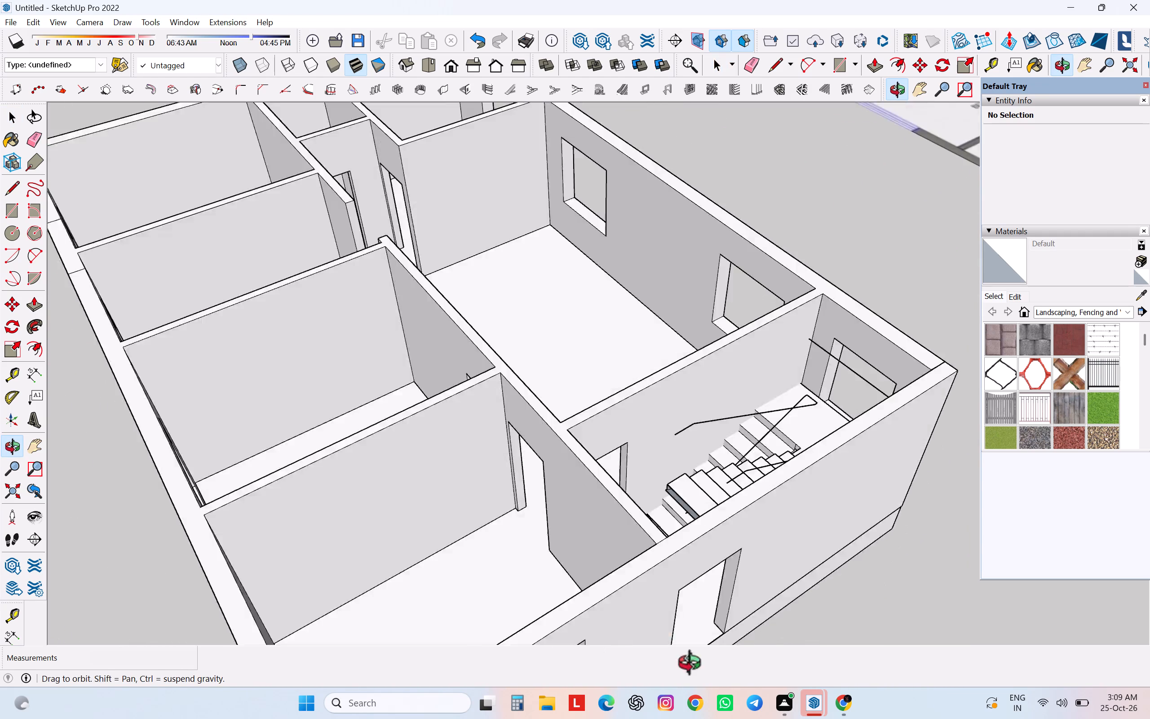
middle_click_drag(694, 666, 679, 710)
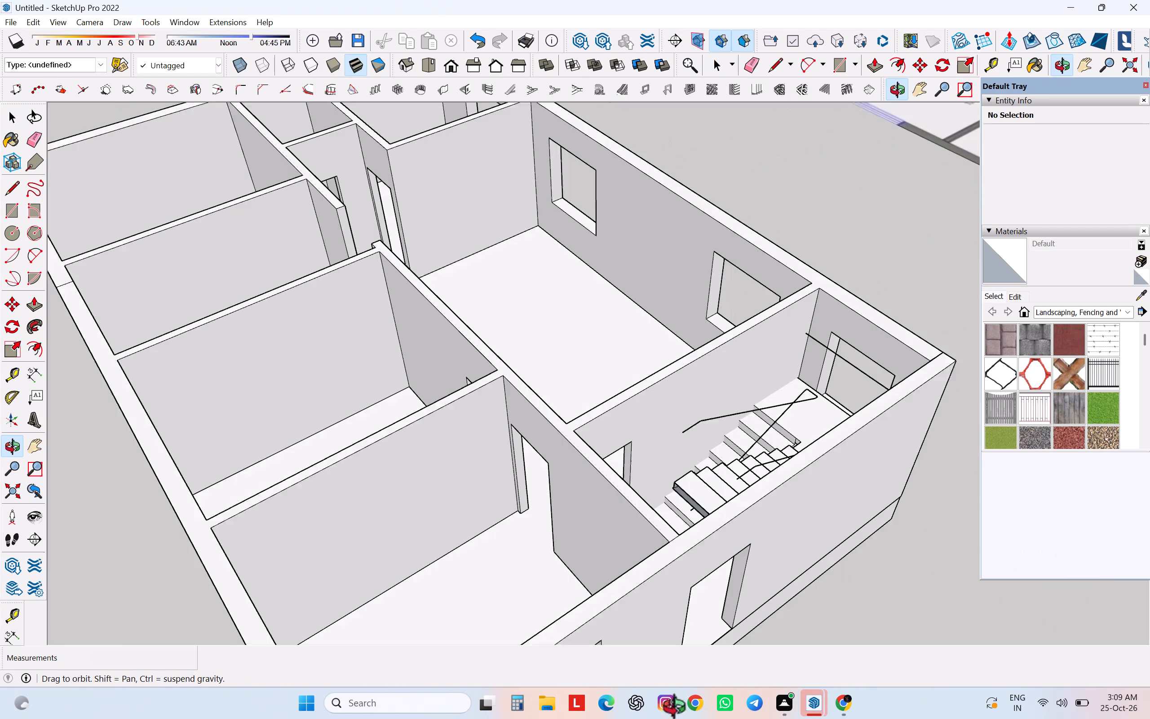
middle_click_drag(679, 710, 682, 708)
scroll(679, 506, "up", 6)
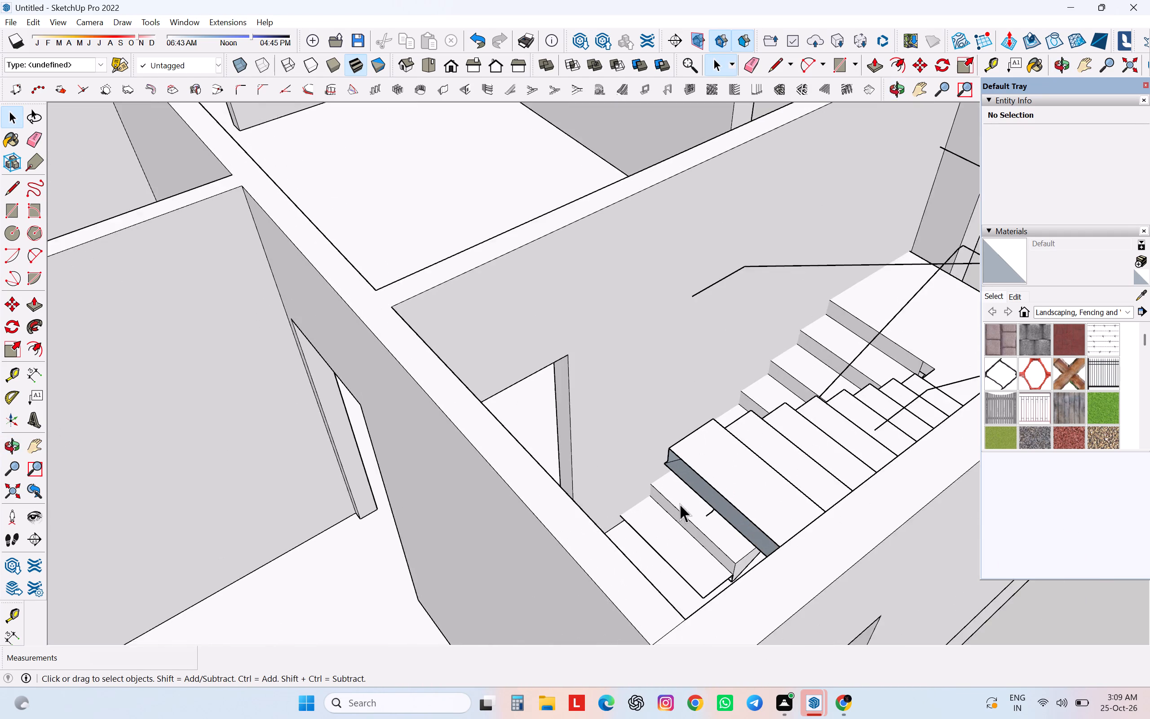
scroll(680, 504, "up", 7)
middle_click_drag(680, 503, 702, 514)
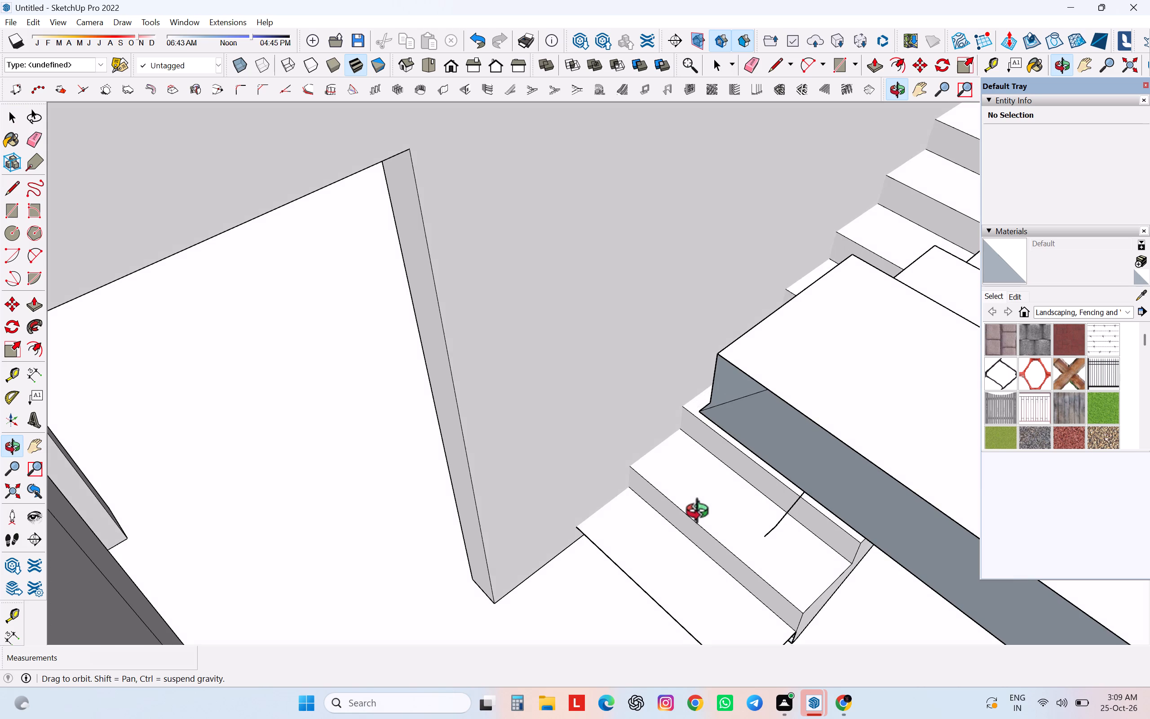
middle_click_drag(702, 514, 721, 501)
left_click(777, 564)
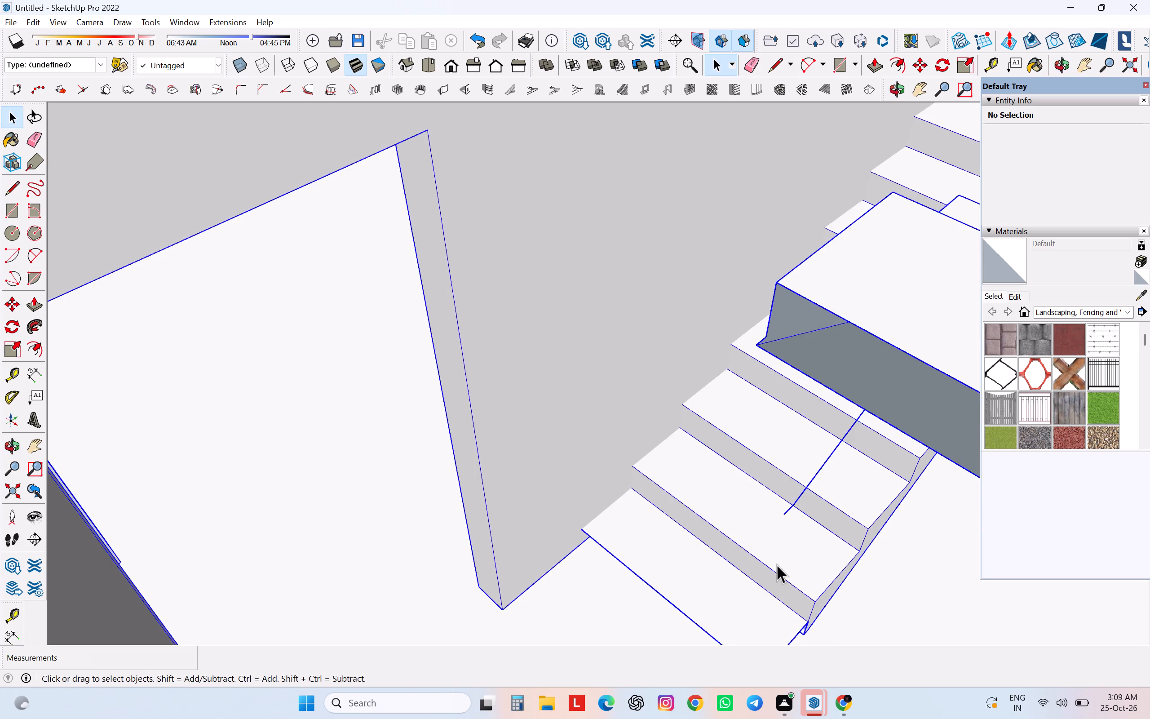
scroll(777, 574, "down", 19)
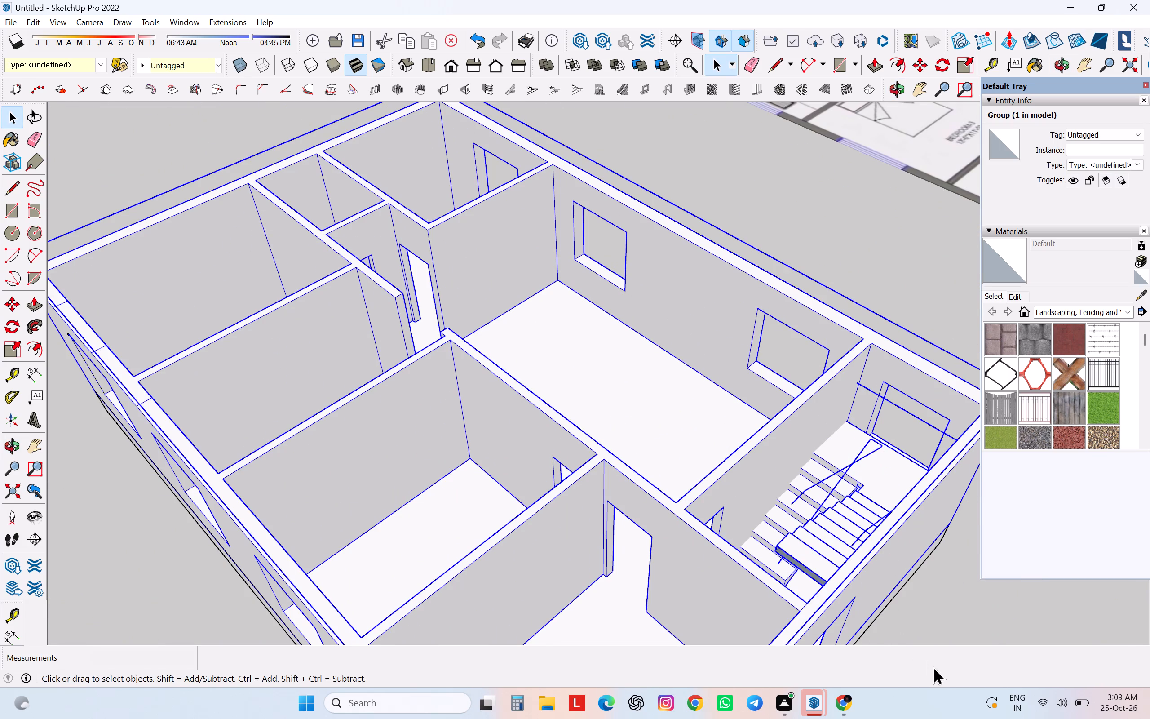
left_click(933, 666)
left_click(942, 631)
Examine the whole house model and the floor plan beside it from the entrance side and other directions.
scroll(924, 564, "down", 13)
middle_click_drag(916, 567, 916, 528)
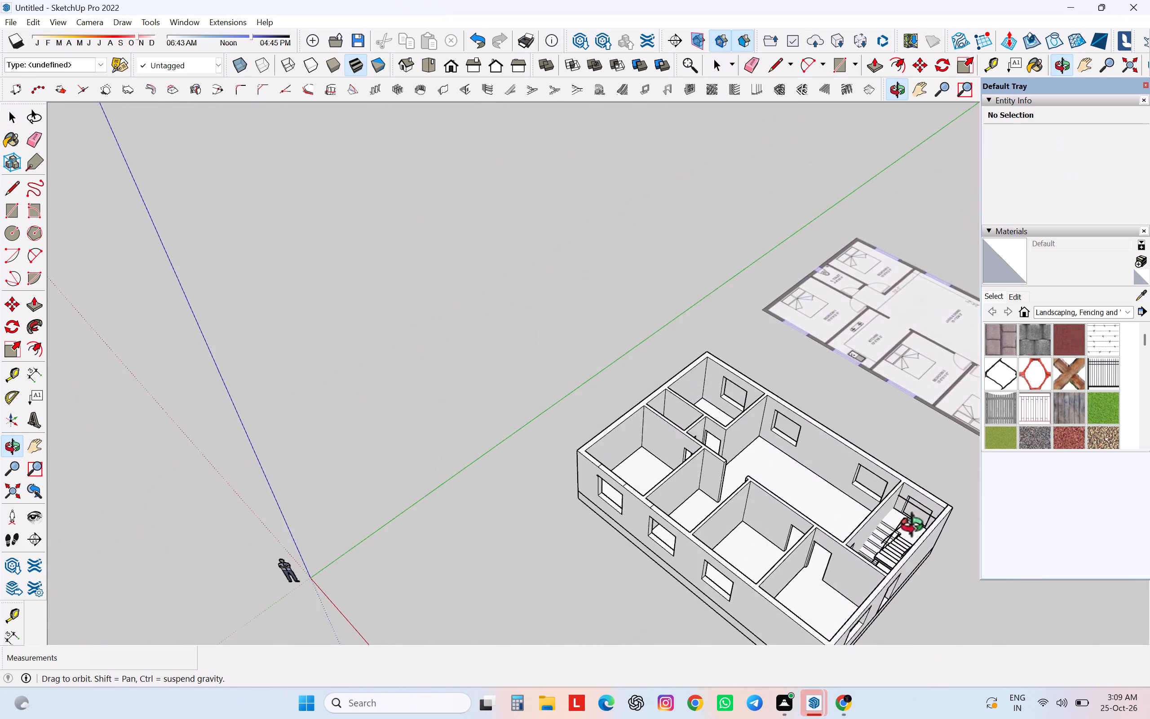
middle_click_drag(916, 528, 792, 355)
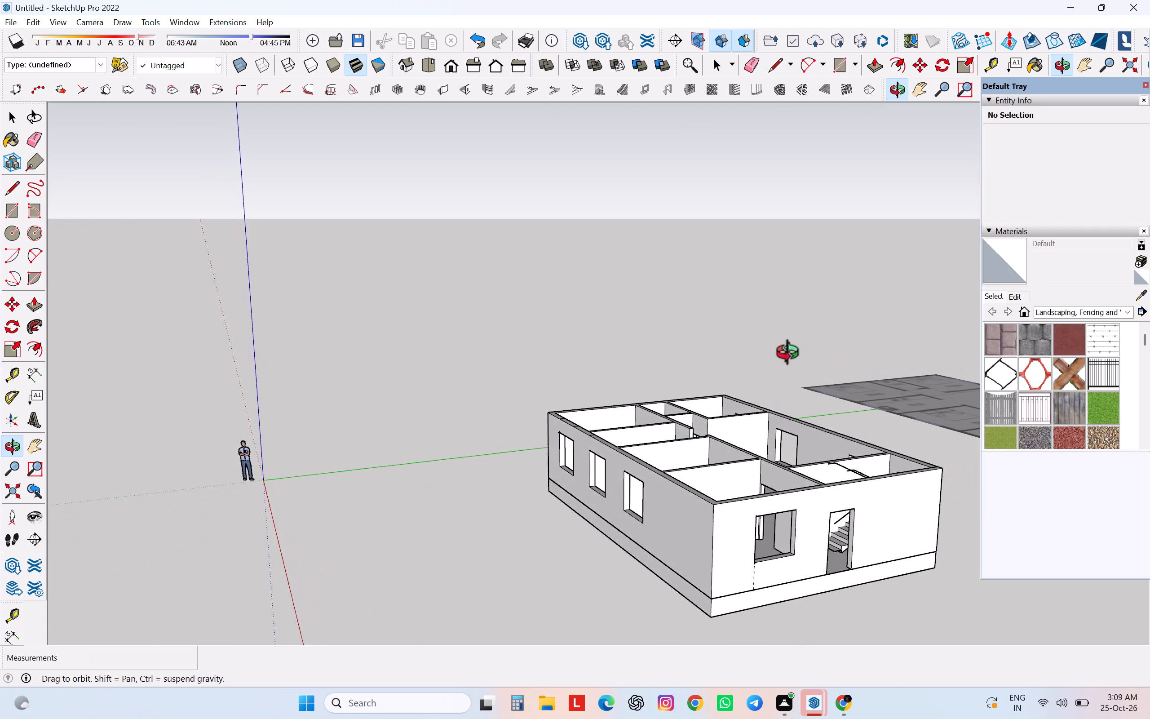
middle_click_drag(792, 355, 645, 337)
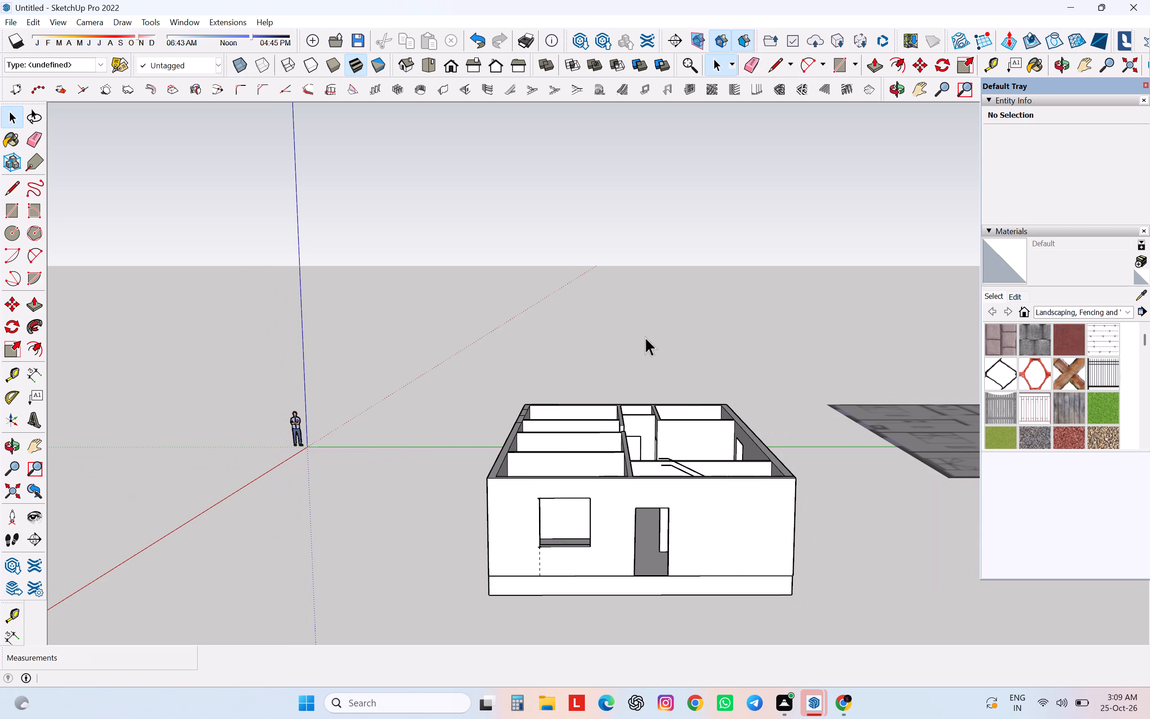
scroll(681, 516, "down", 4)
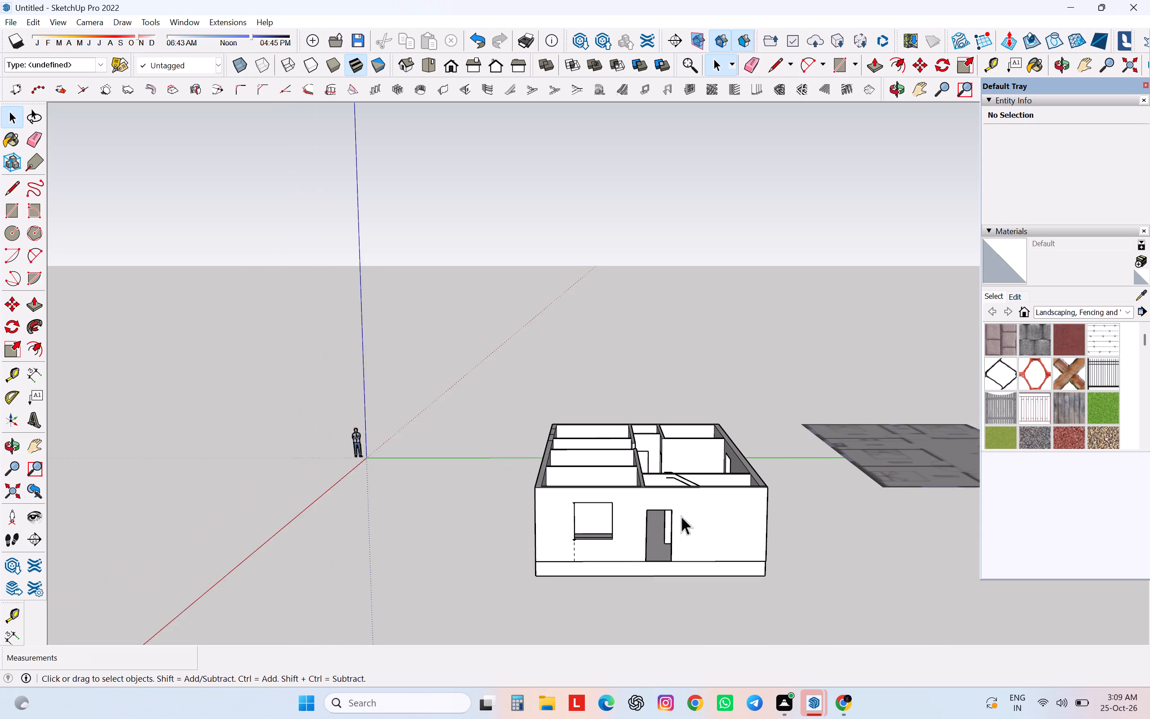
middle_click_drag(681, 516, 241, 502)
scroll(541, 442, "down", 5)
middle_click_drag(622, 456, 504, 534)
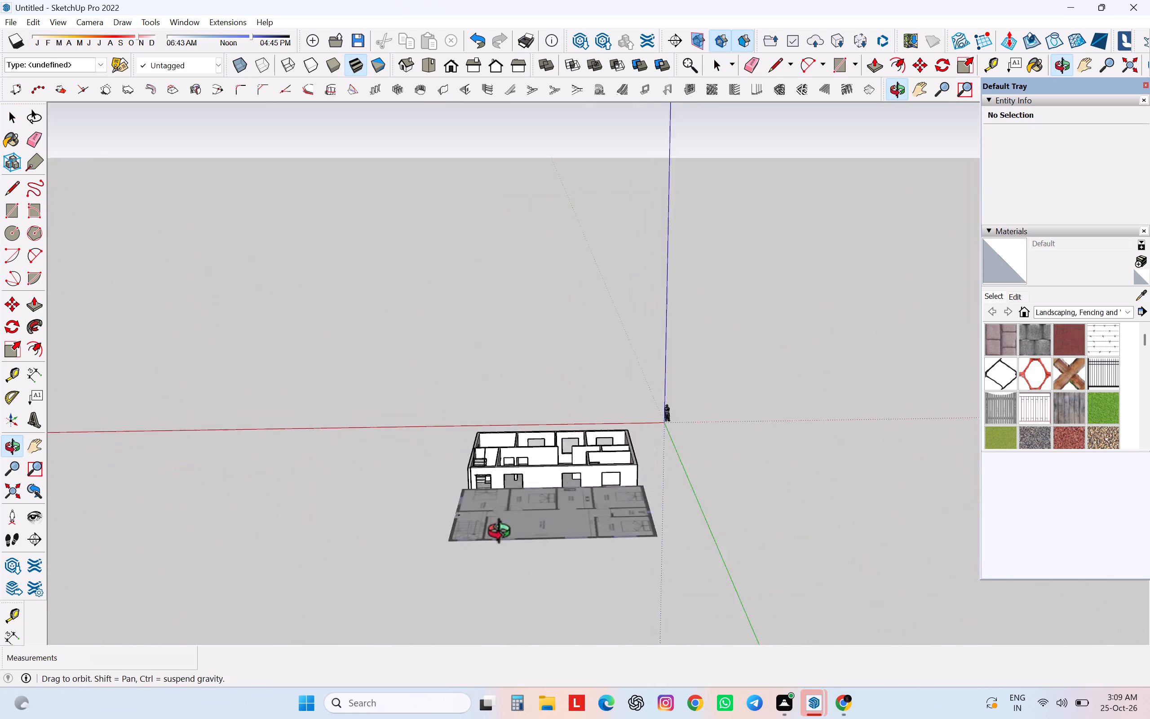
middle_click_drag(504, 534, 1121, 586)
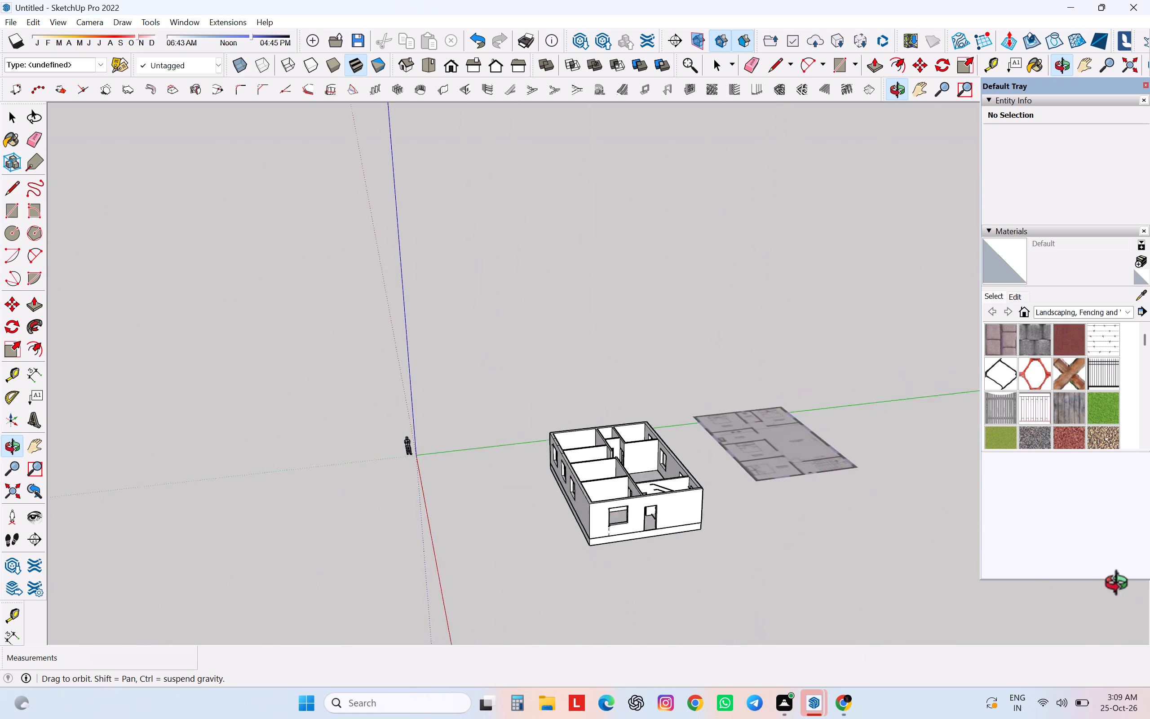
Mark two guide points down one vertical line on the windowless end wall, 23.6 below the wall top and 23.6 below that.
middle_click_drag(1121, 586, 208, 541)
scroll(628, 443, "up", 2)
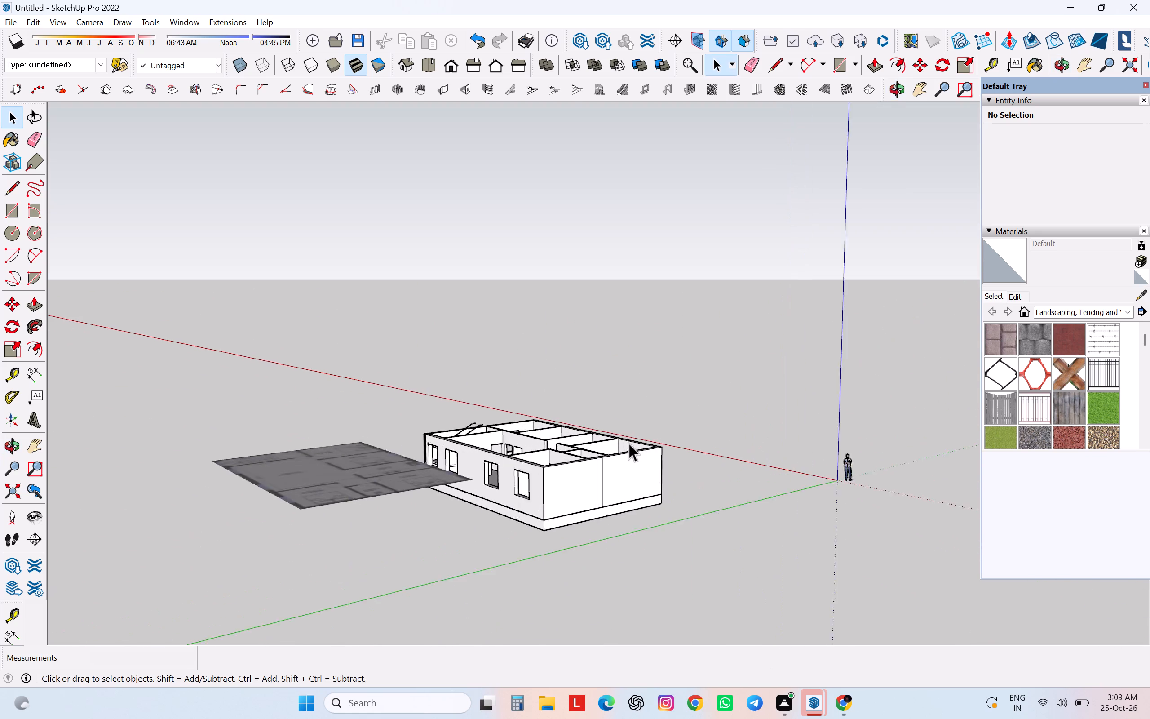
scroll(628, 443, "up", 3)
scroll(619, 488, "up", 6)
middle_click_drag(605, 524, 391, 542)
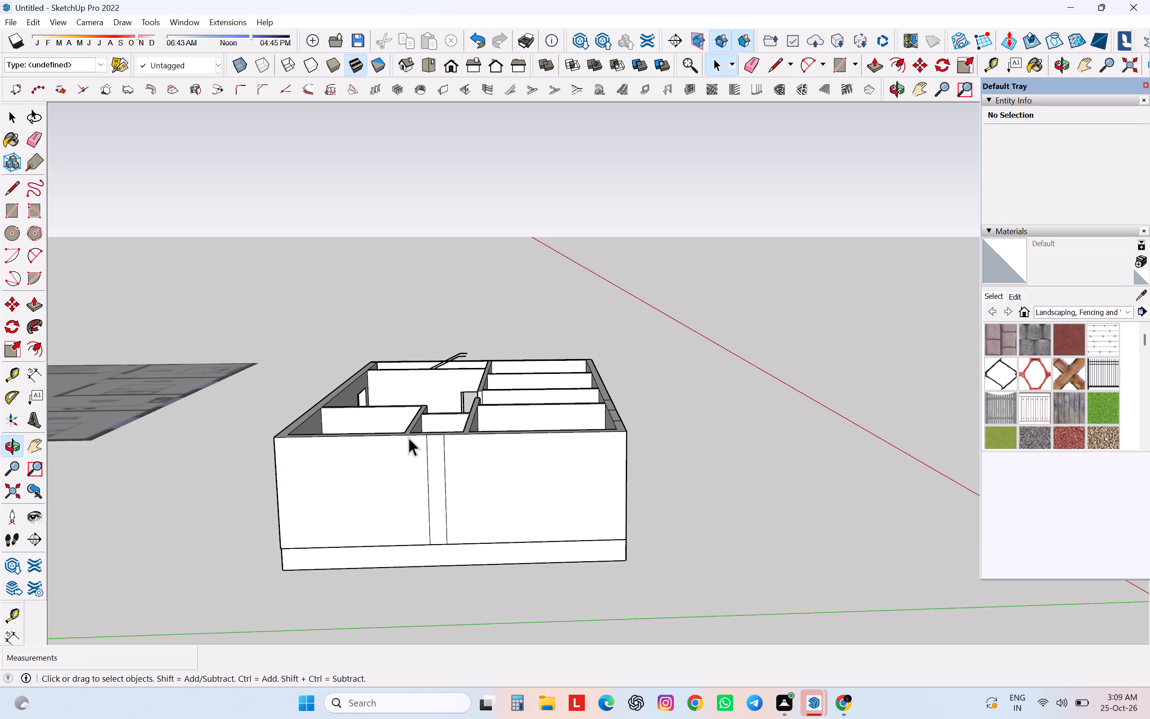
left_click(12, 611)
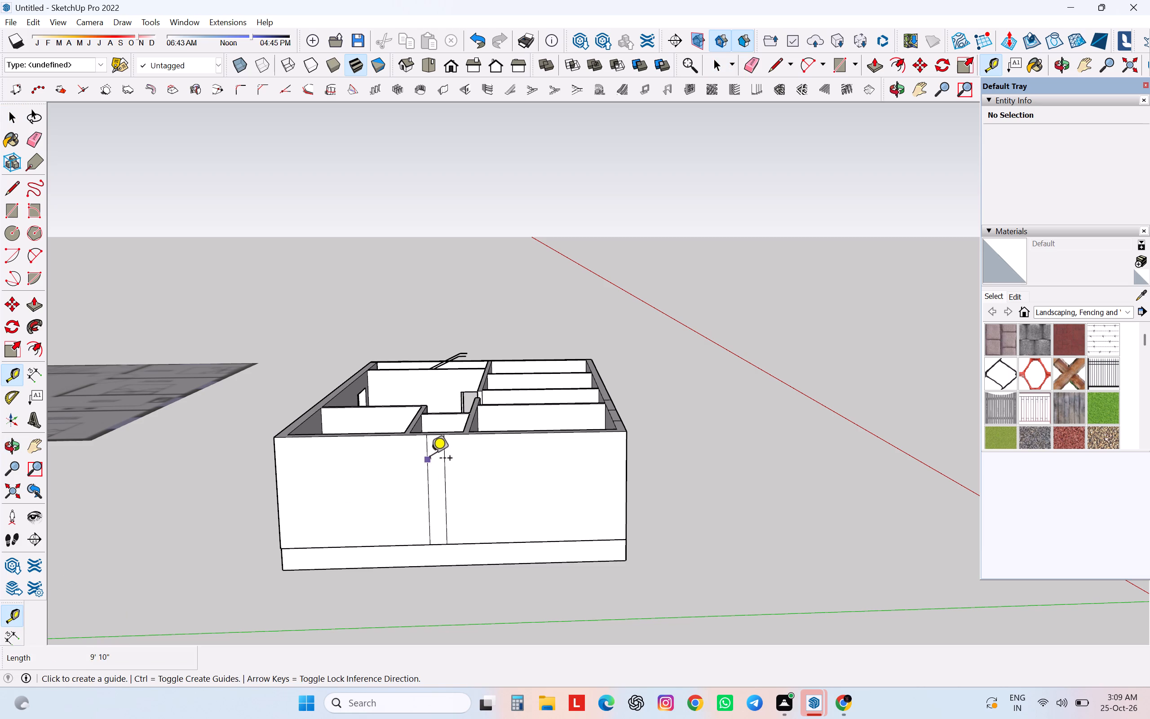
scroll(432, 434, "up", 9)
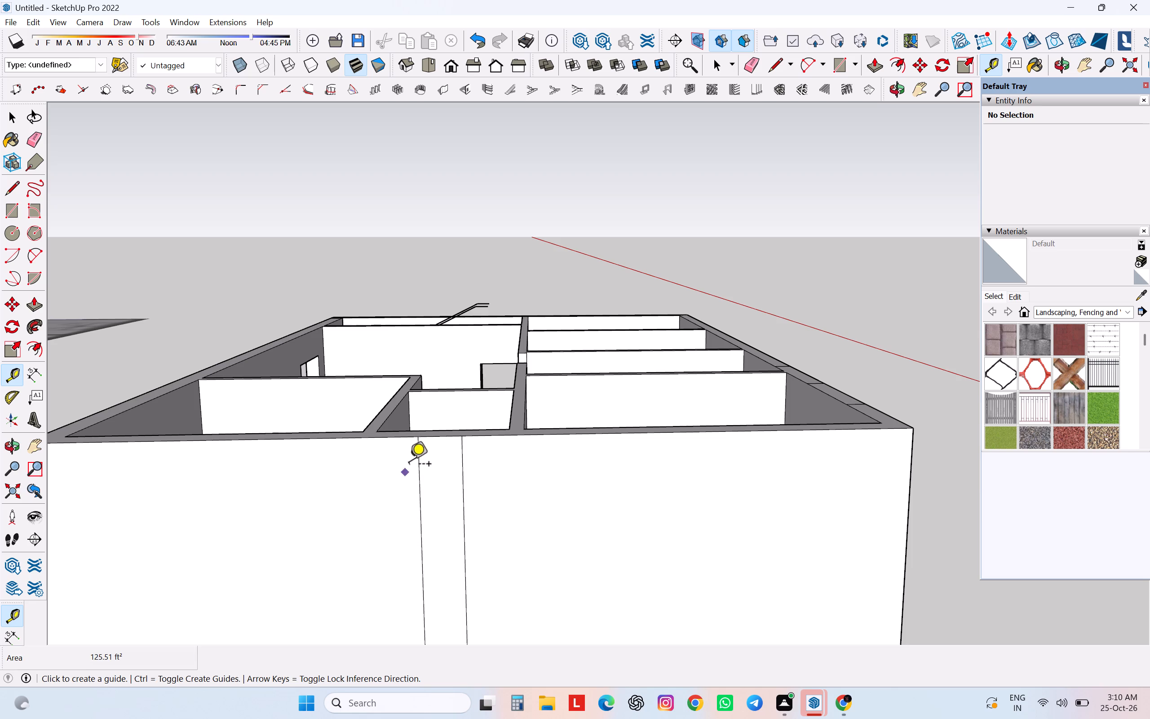
left_click(420, 441)
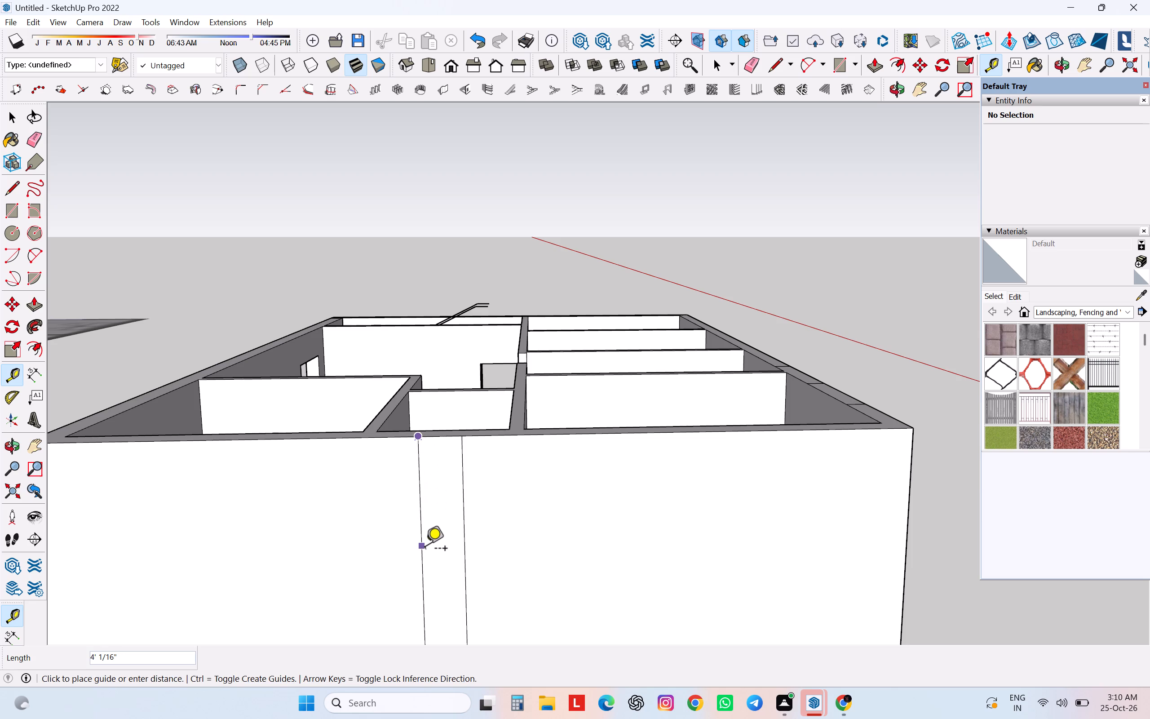
type("23.6")
key("Return")
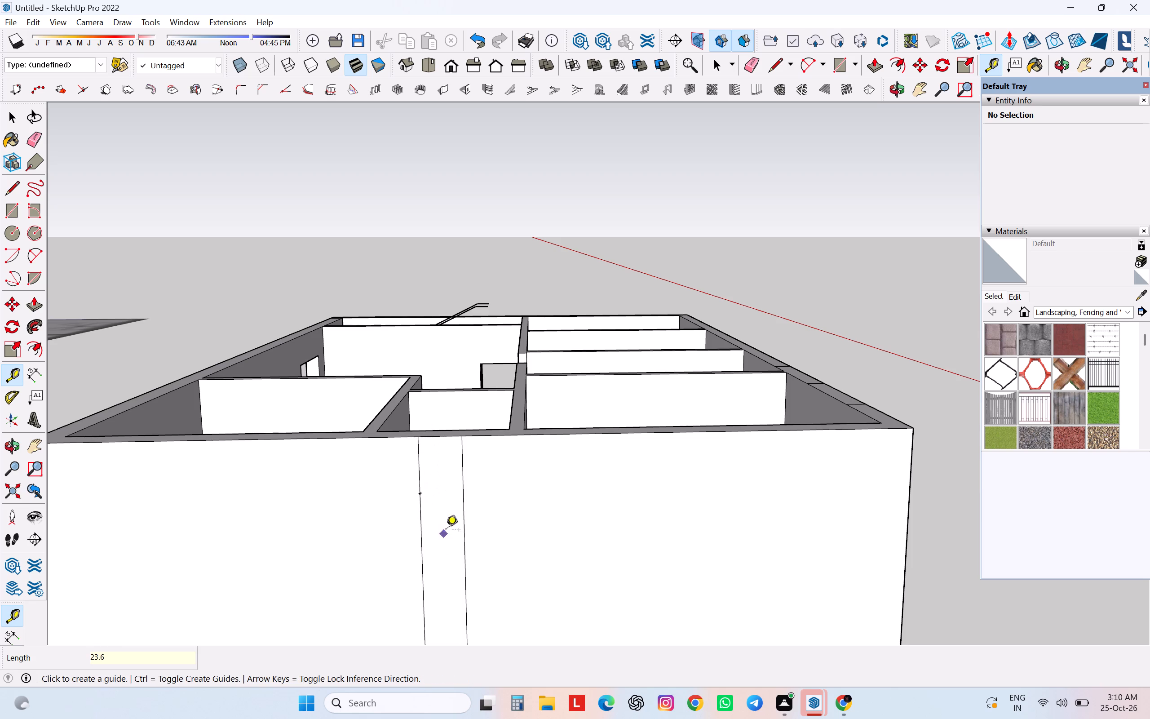
left_click(420, 496)
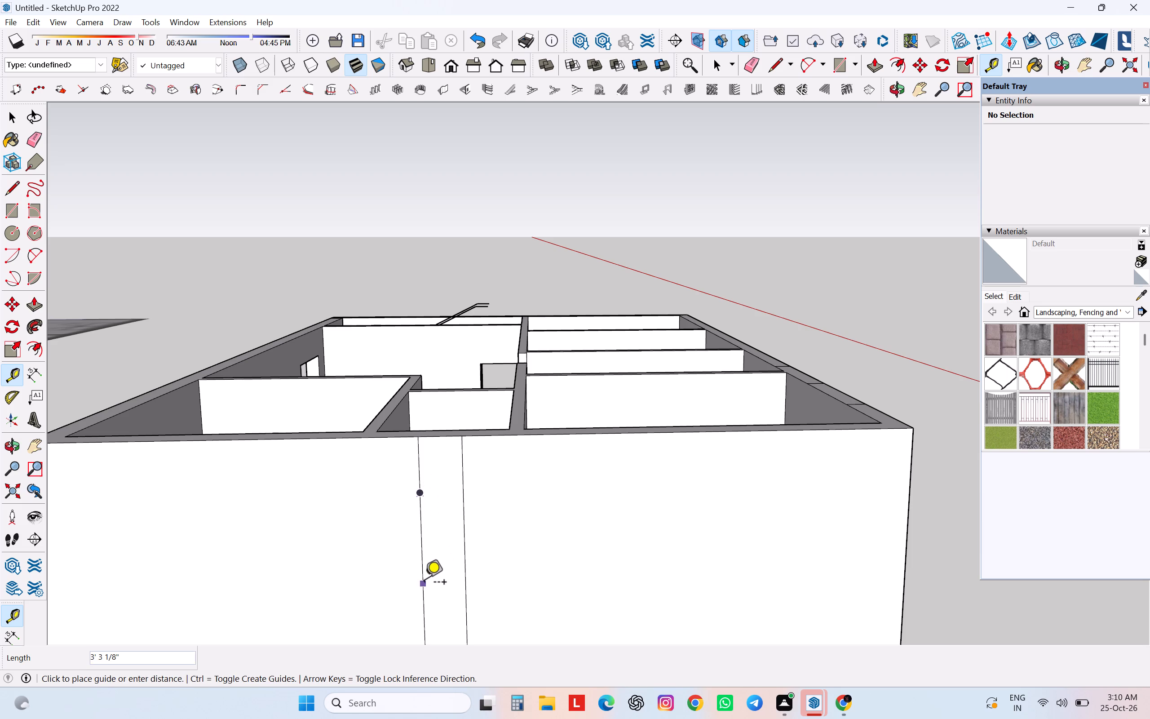
type("23.6")
key("Return")
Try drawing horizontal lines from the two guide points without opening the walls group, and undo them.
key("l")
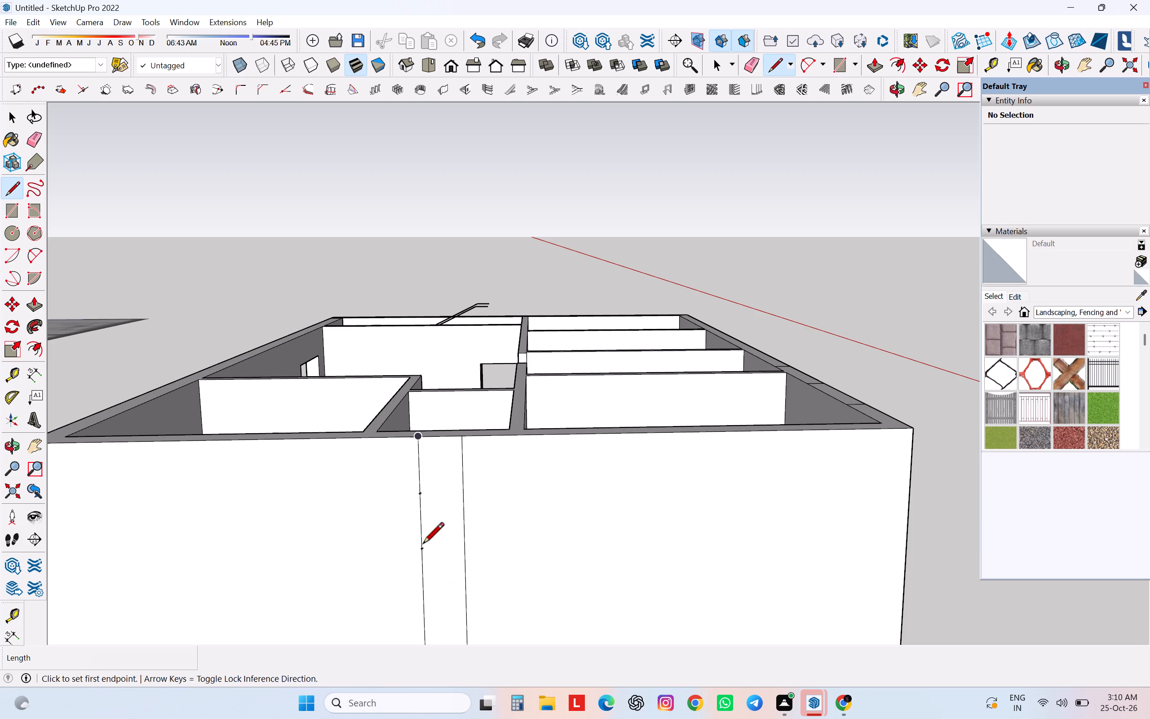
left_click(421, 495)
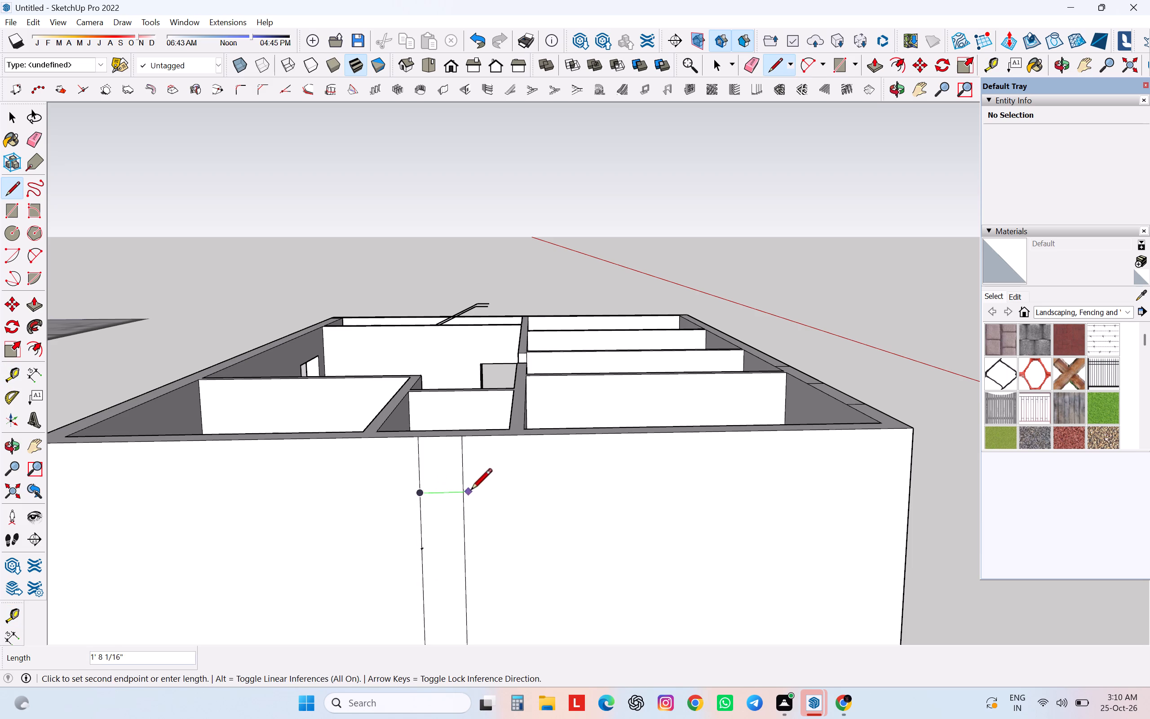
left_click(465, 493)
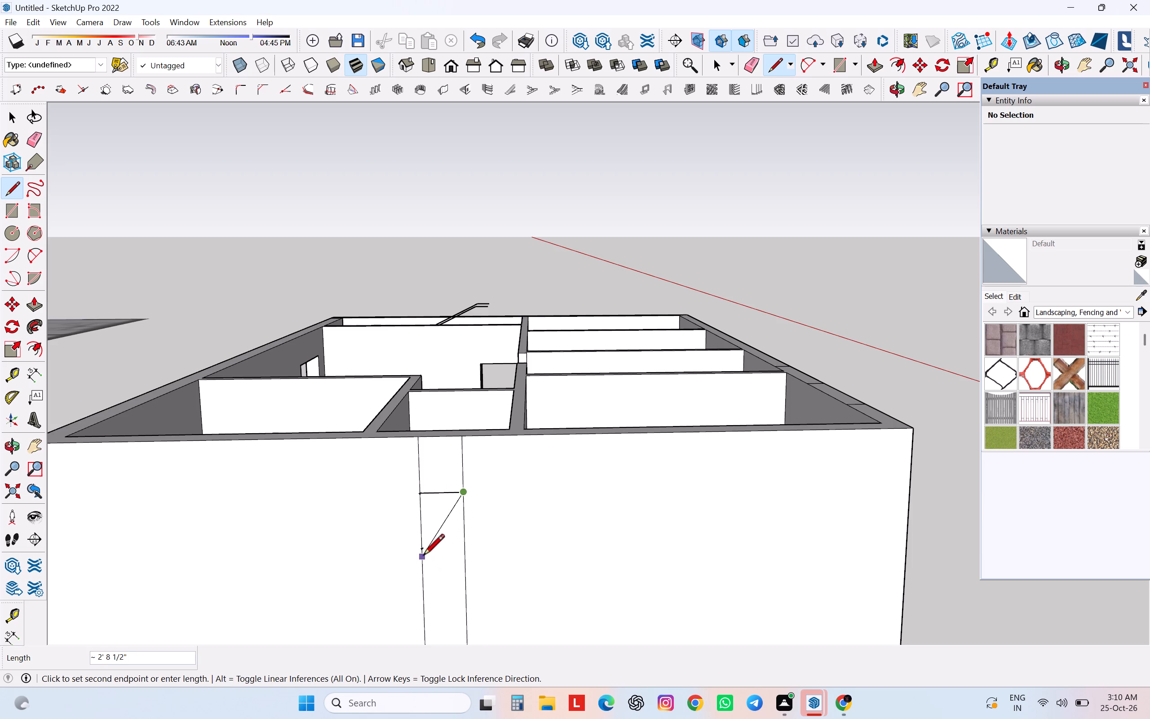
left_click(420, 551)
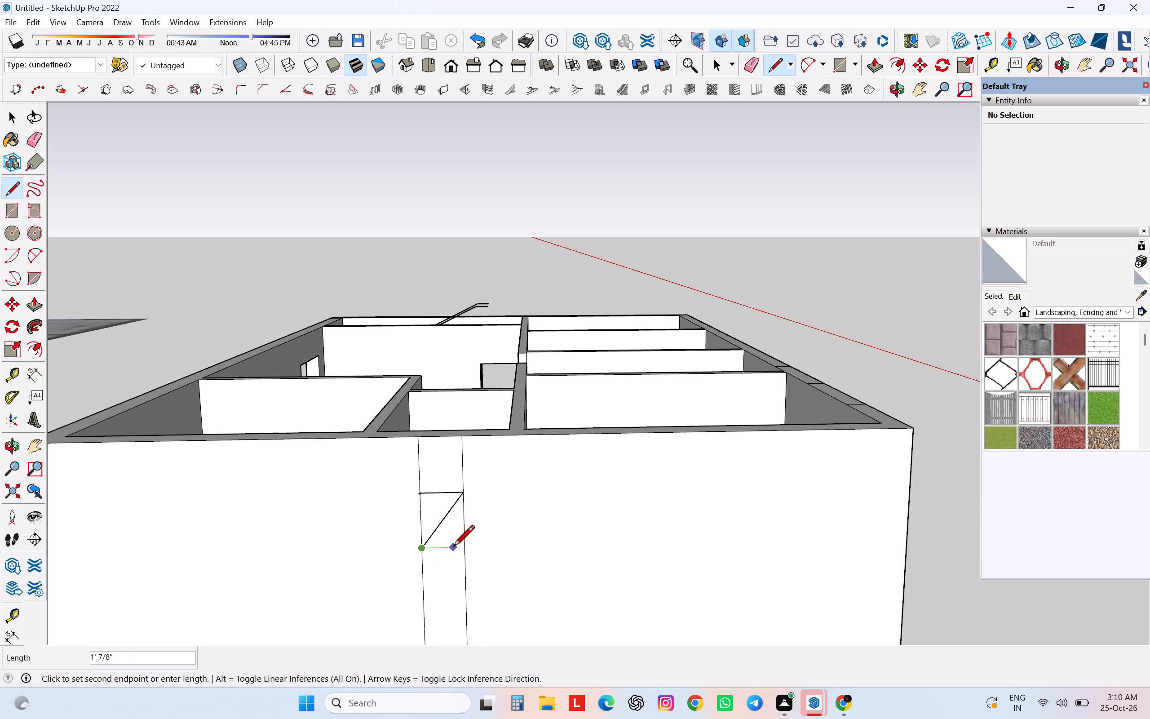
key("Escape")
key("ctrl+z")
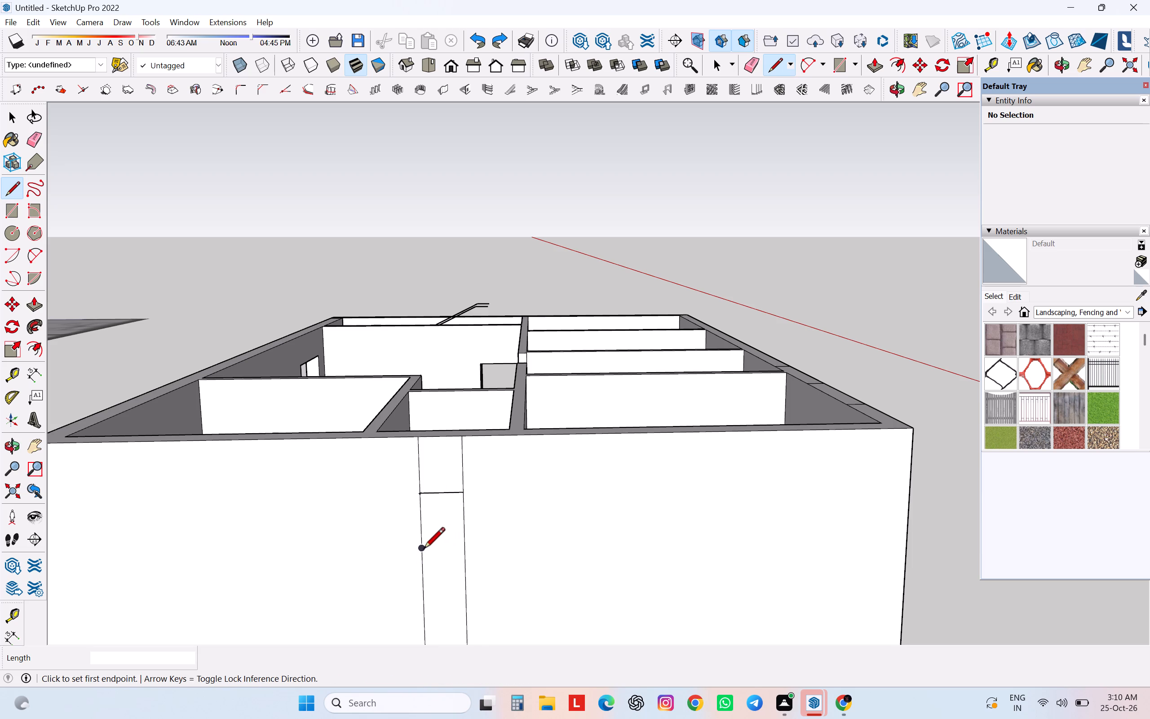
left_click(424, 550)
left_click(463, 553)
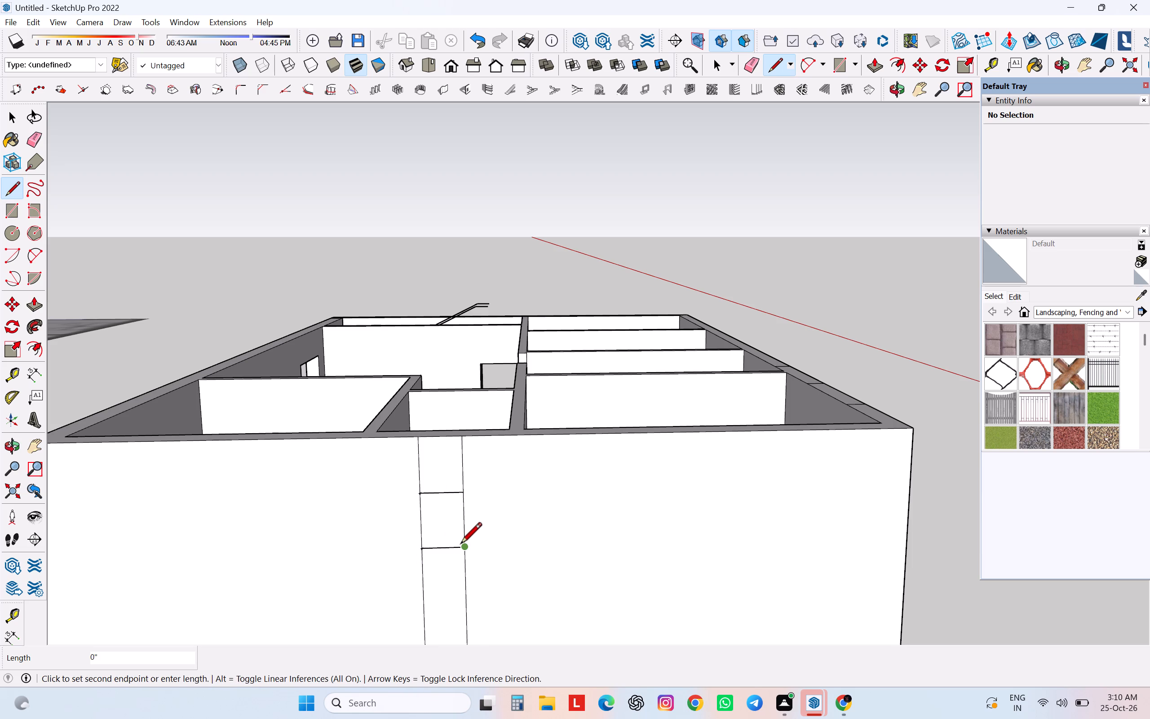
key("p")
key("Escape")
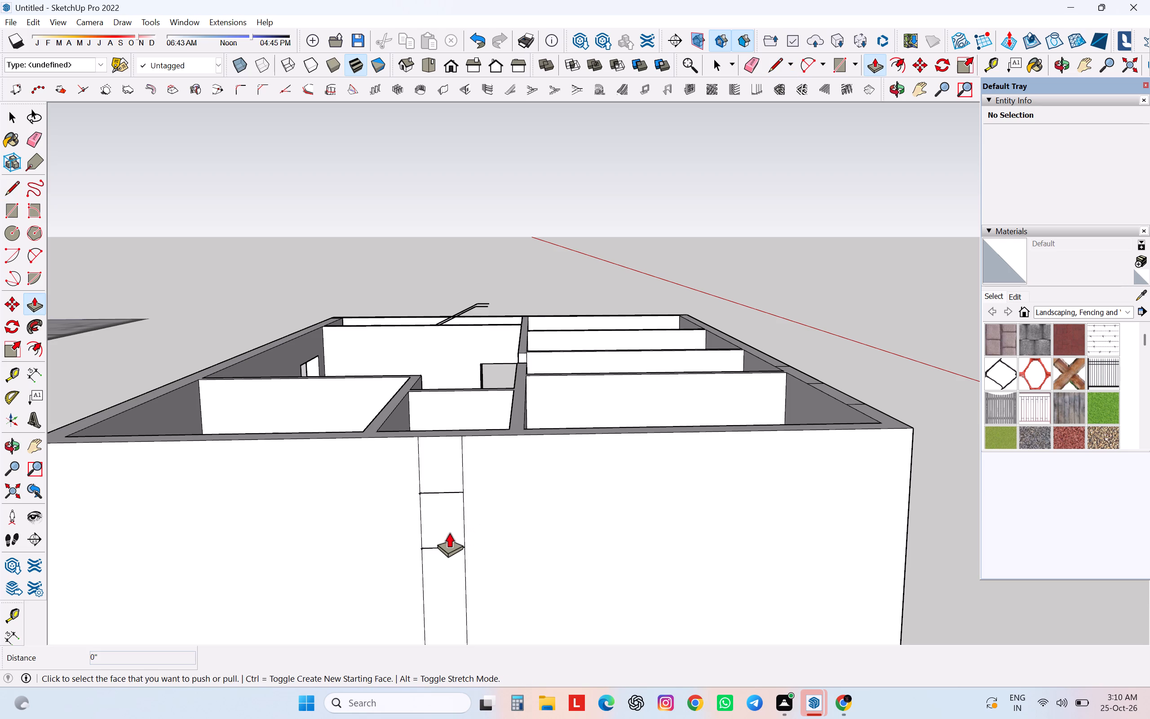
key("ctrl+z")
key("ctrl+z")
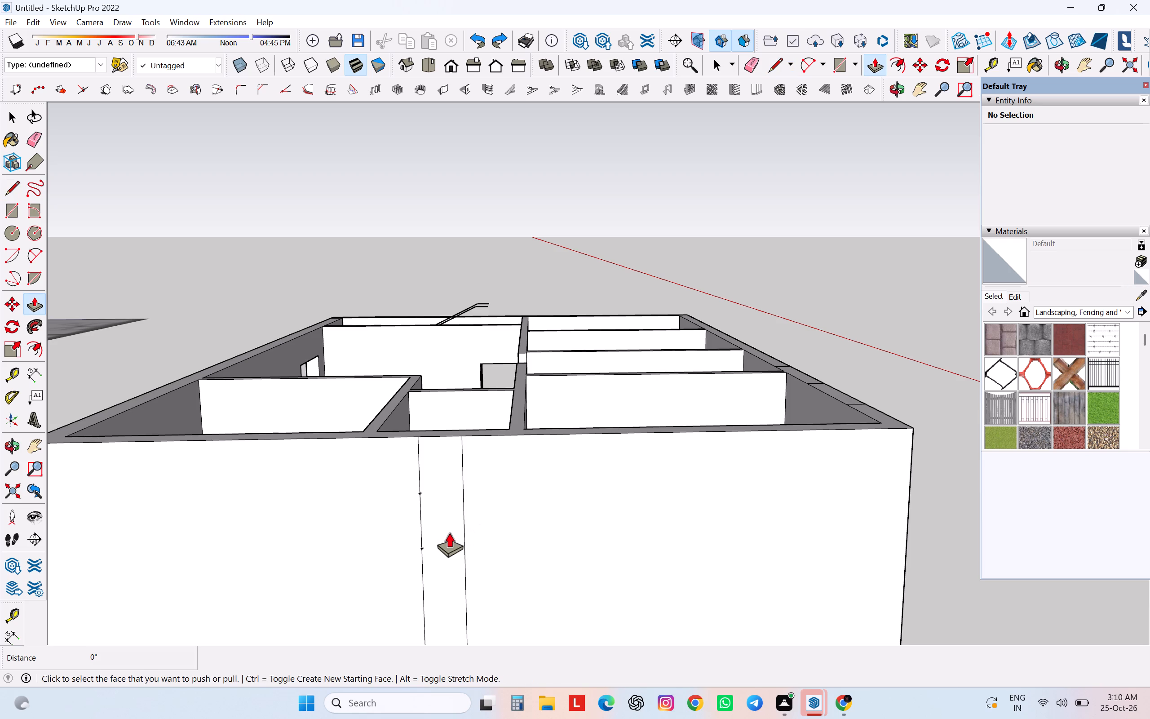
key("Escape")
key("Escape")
Open the walls group for editing and draw horizontal lines from both guide points across the strip between the vertical lines.
key("space")
left_click(449, 532)
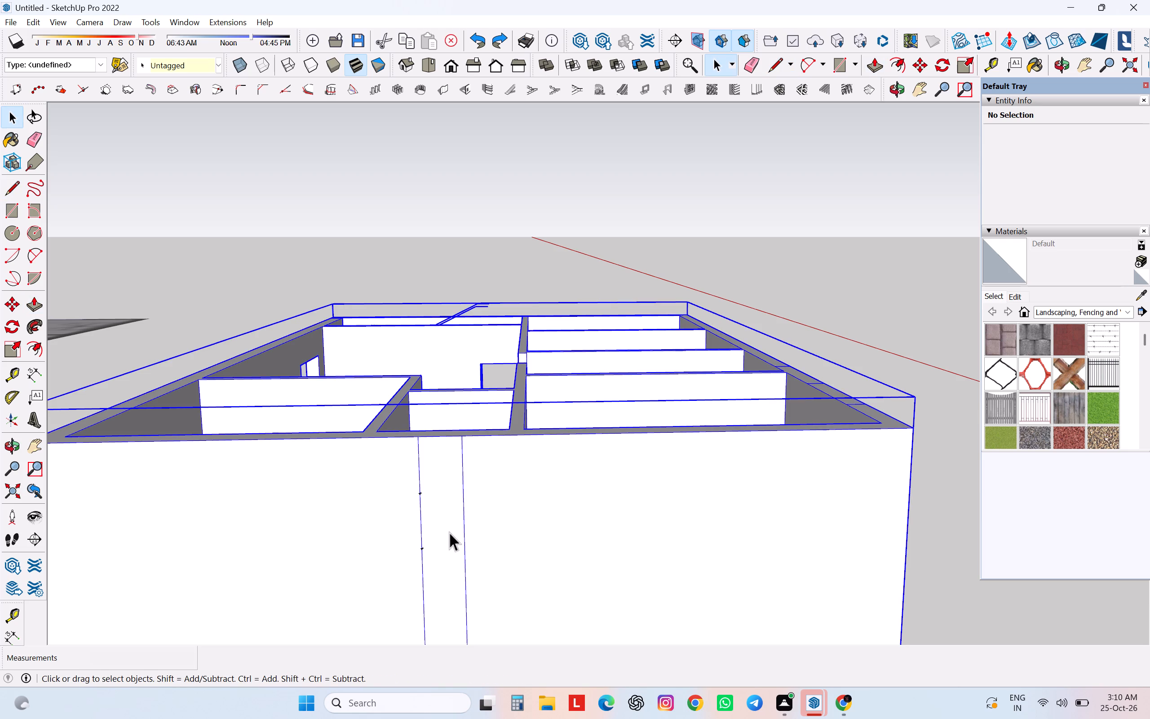
right_click(449, 532)
left_click(491, 359)
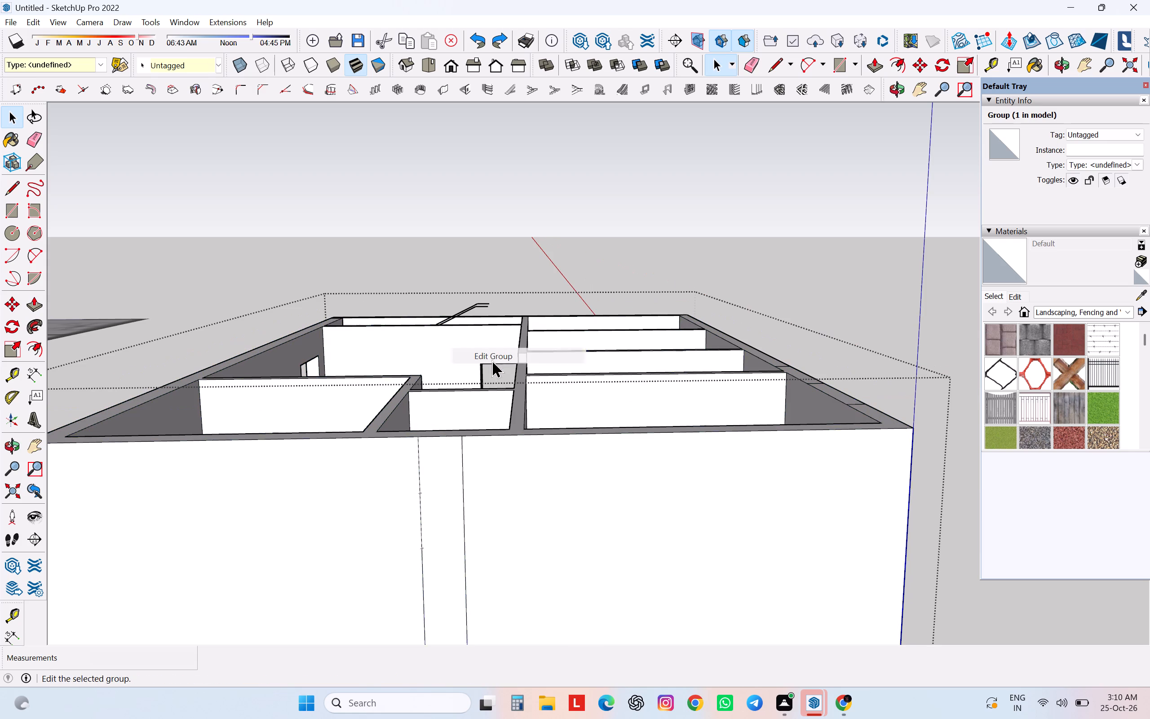
key("l")
left_click(422, 494)
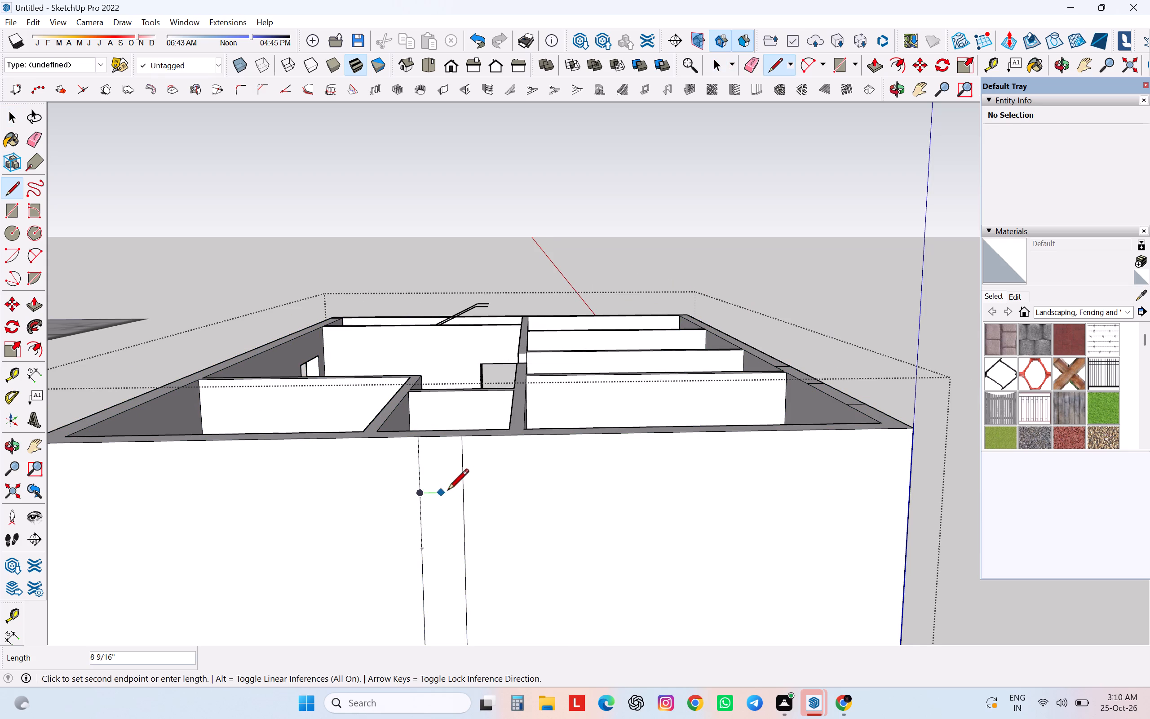
left_click(460, 490)
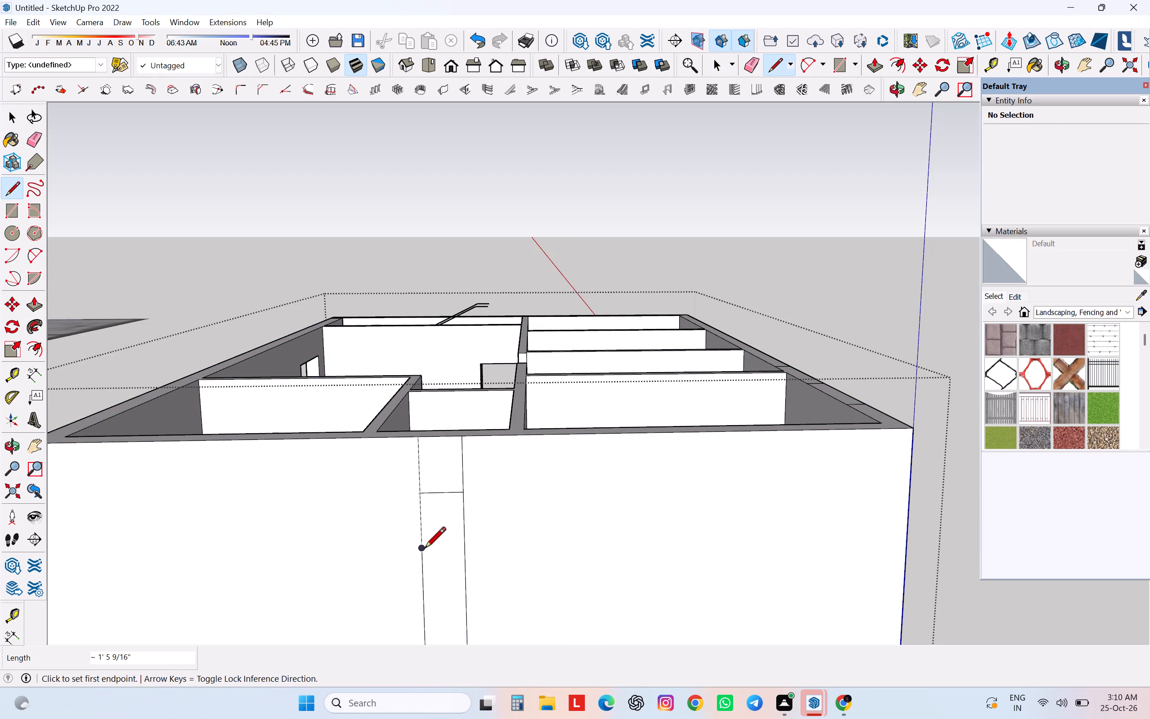
left_click(425, 550)
left_click(461, 545)
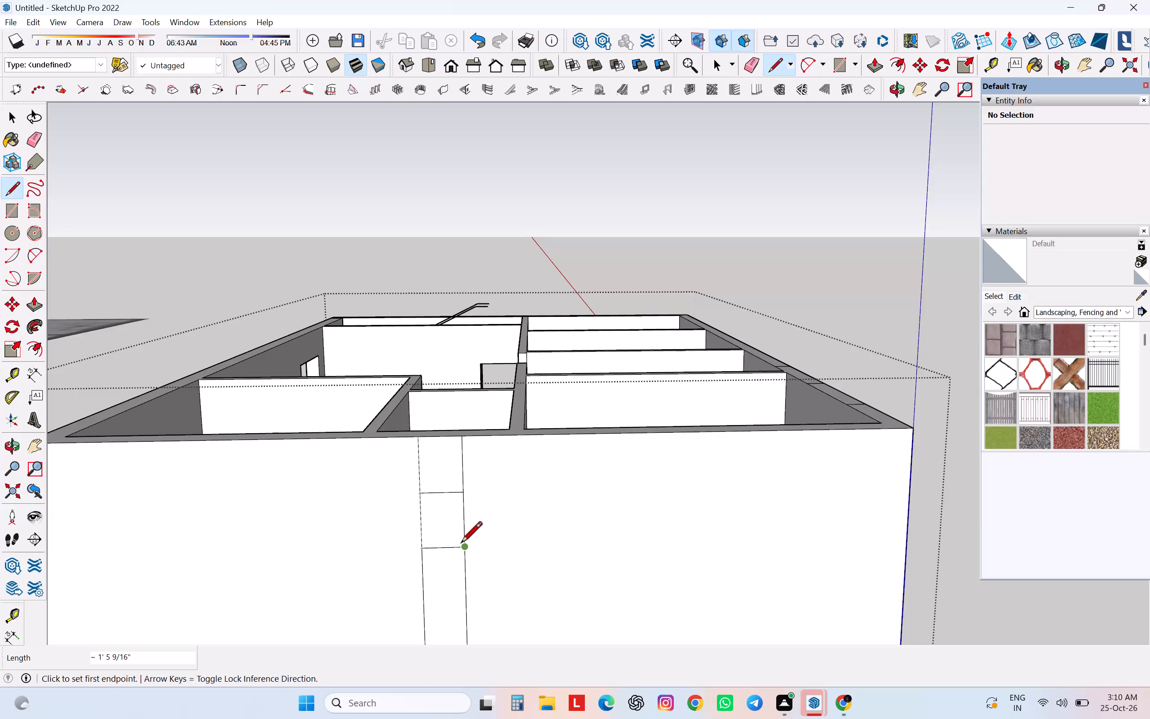
Push the rectangle between the two horizontal lines about 10 9/16 inches through the end wall, cutting the small room's window opening.
key("p")
left_click(449, 522)
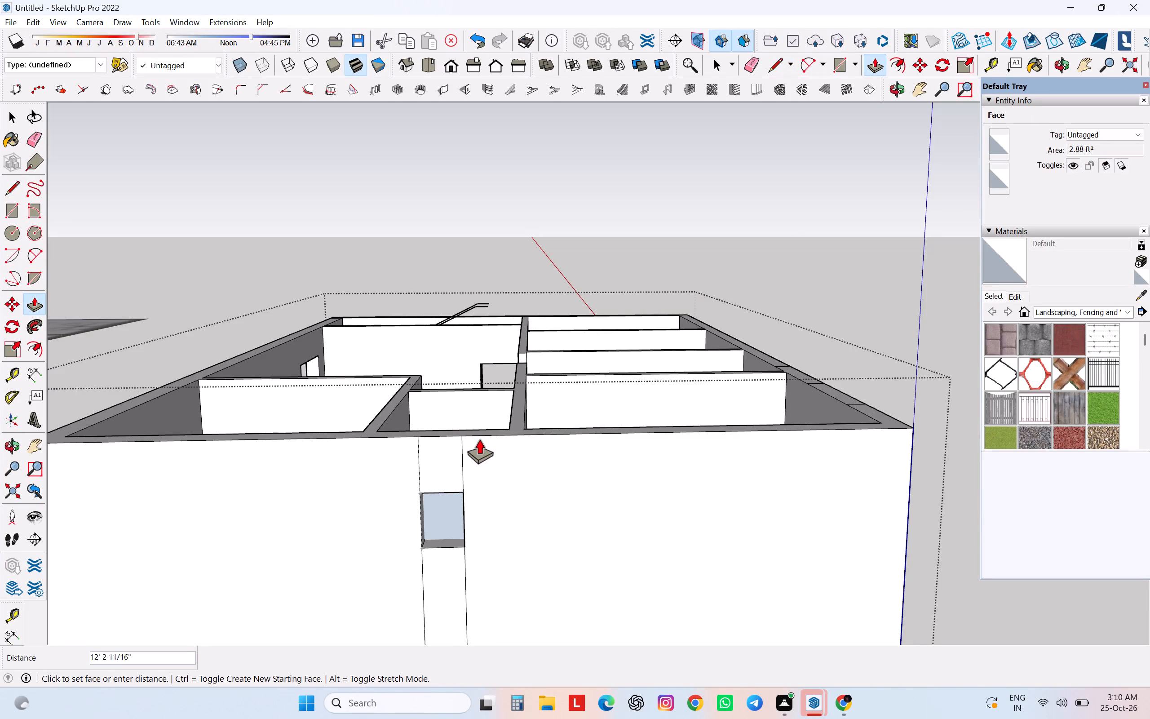
scroll(481, 448, "down", 5)
middle_click_drag(480, 453, 469, 620)
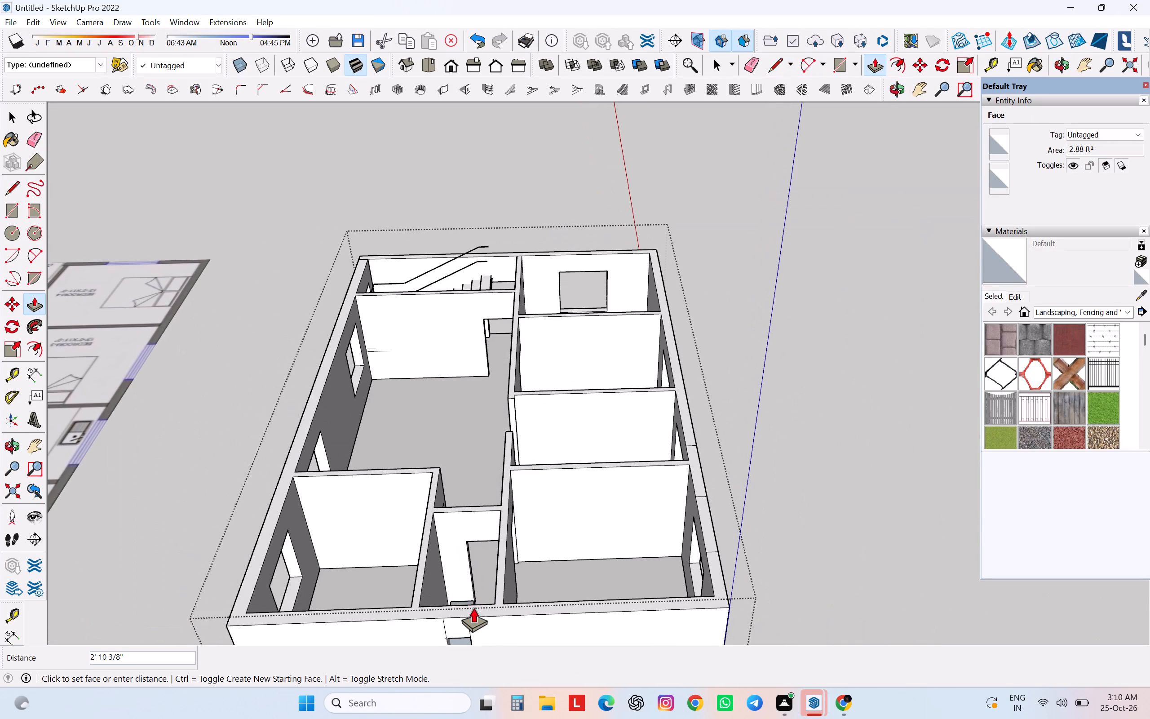
left_click(476, 603)
scroll(500, 577, "down", 5)
middle_click_drag(498, 601, 489, 575)
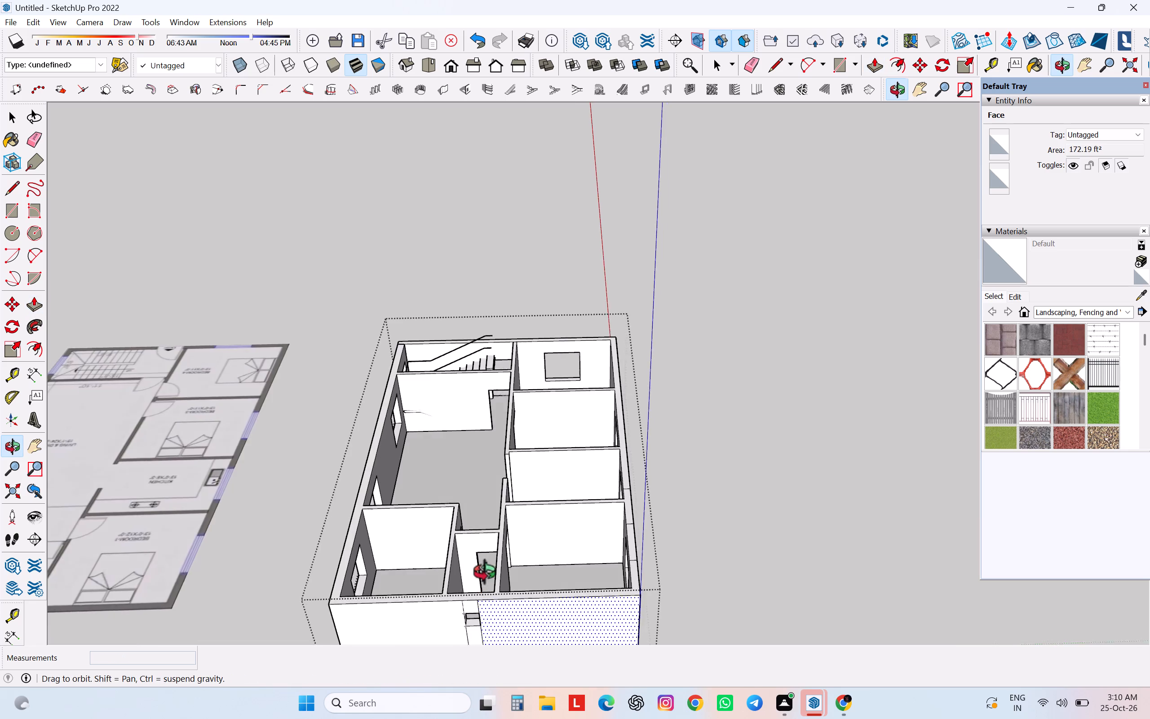
middle_click_drag(489, 575, 481, 452)
scroll(482, 487, "up", 5)
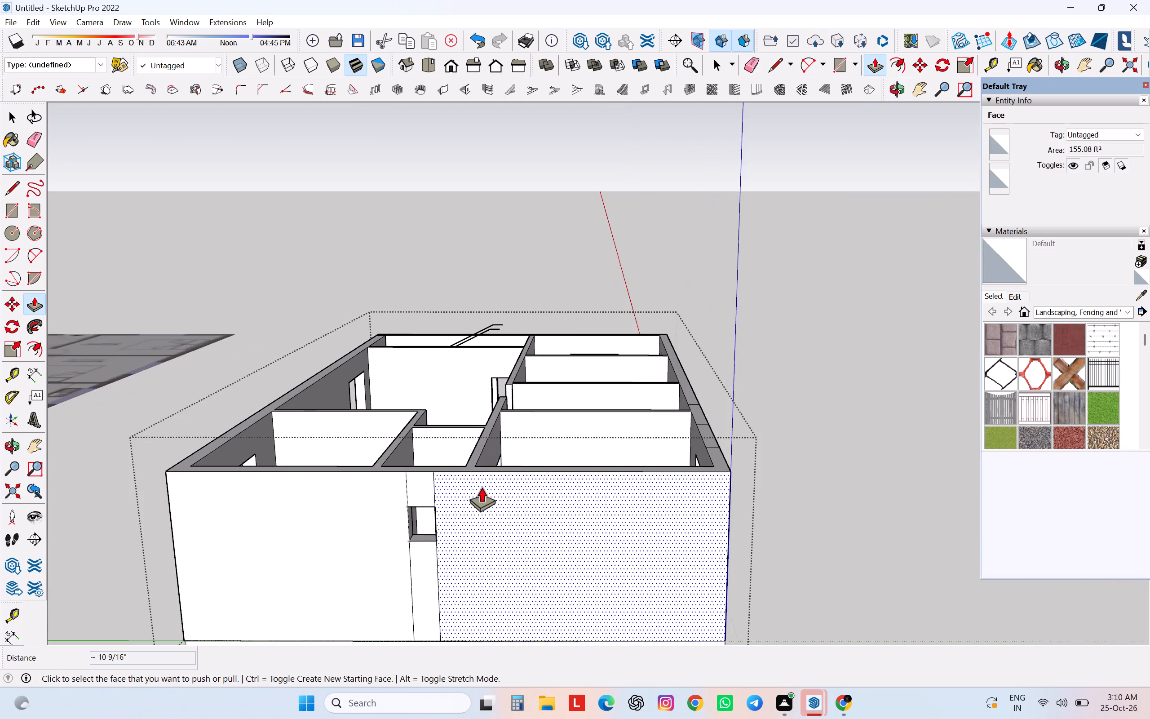
scroll(482, 487, "up", 5)
scroll(482, 487, "down", 7)
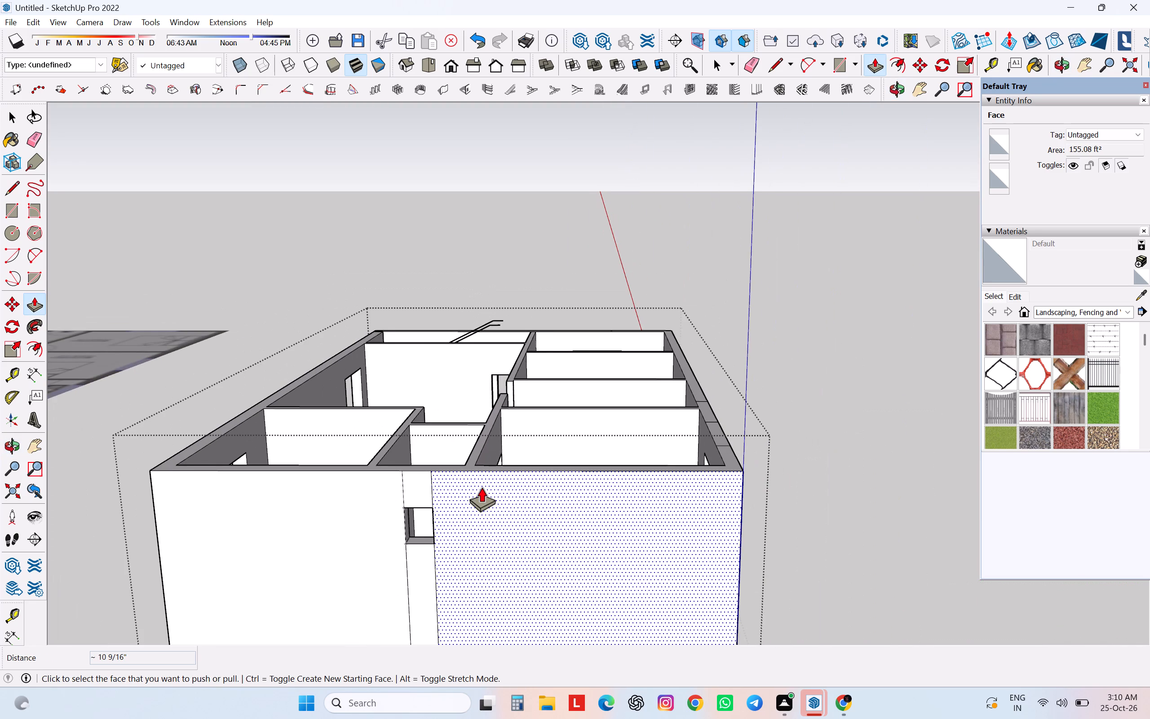
key("space")
key("space")
key("space")
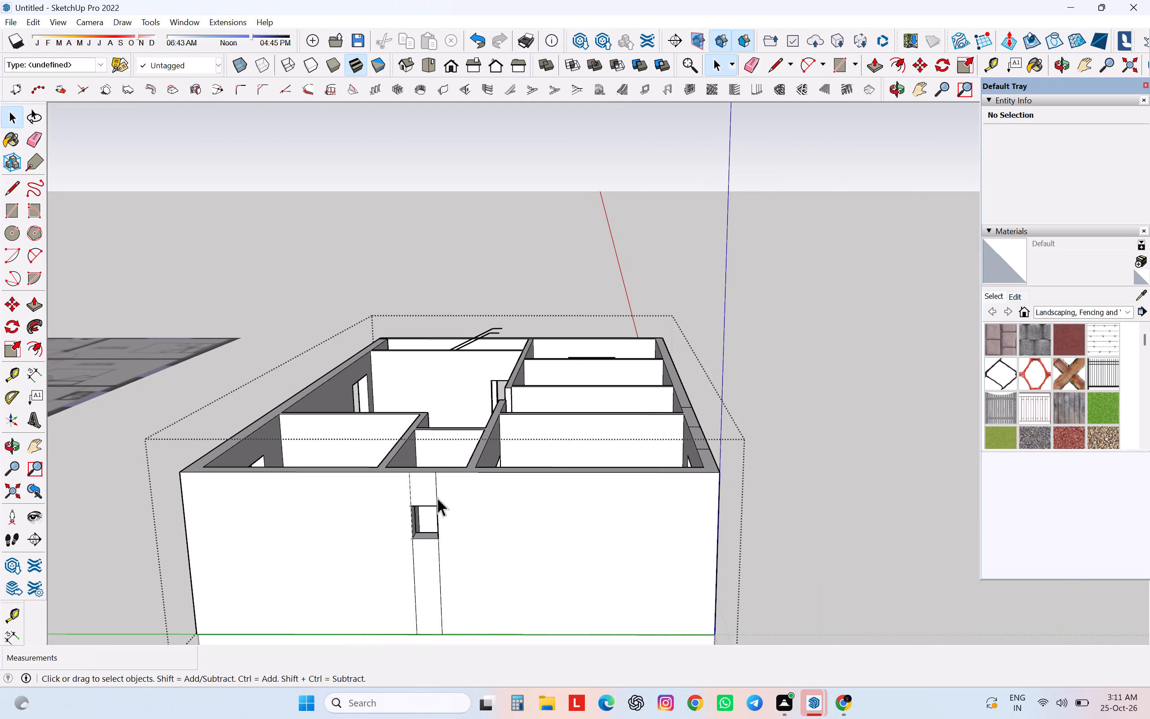
Delete the leftover vertical line segments above and below the new small window opening on the end wall.
left_click(437, 497)
key("Delete")
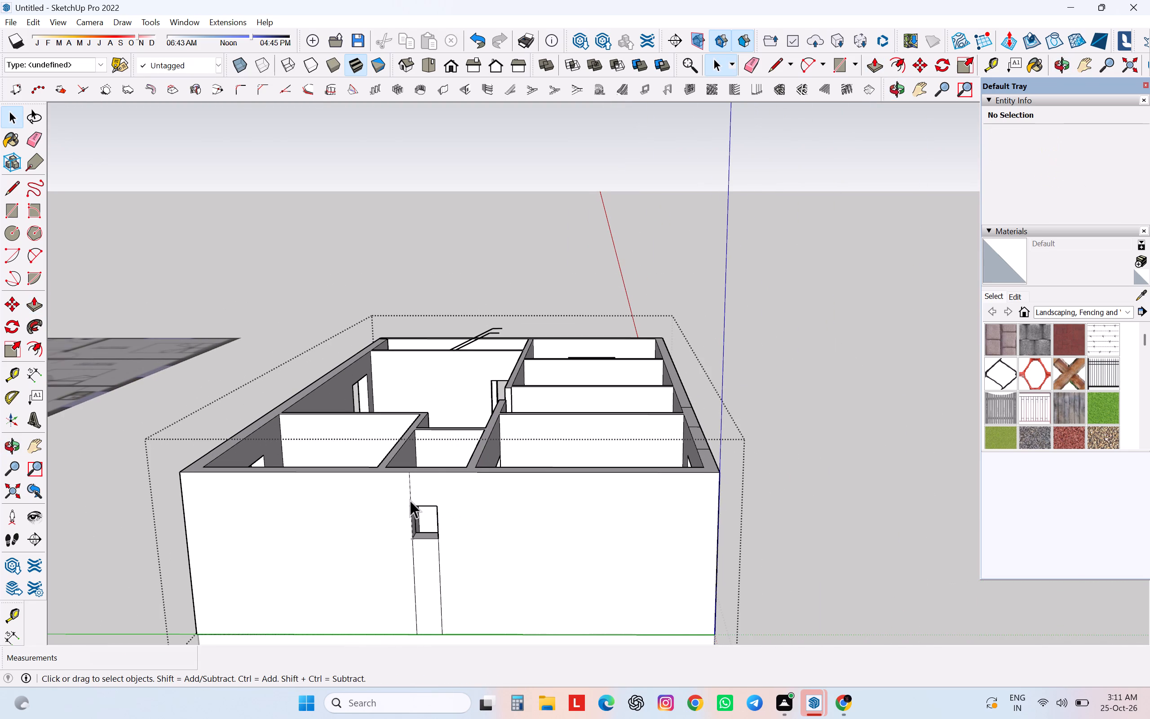
left_click(410, 497)
key("Delete")
left_click(438, 550)
key("Delete")
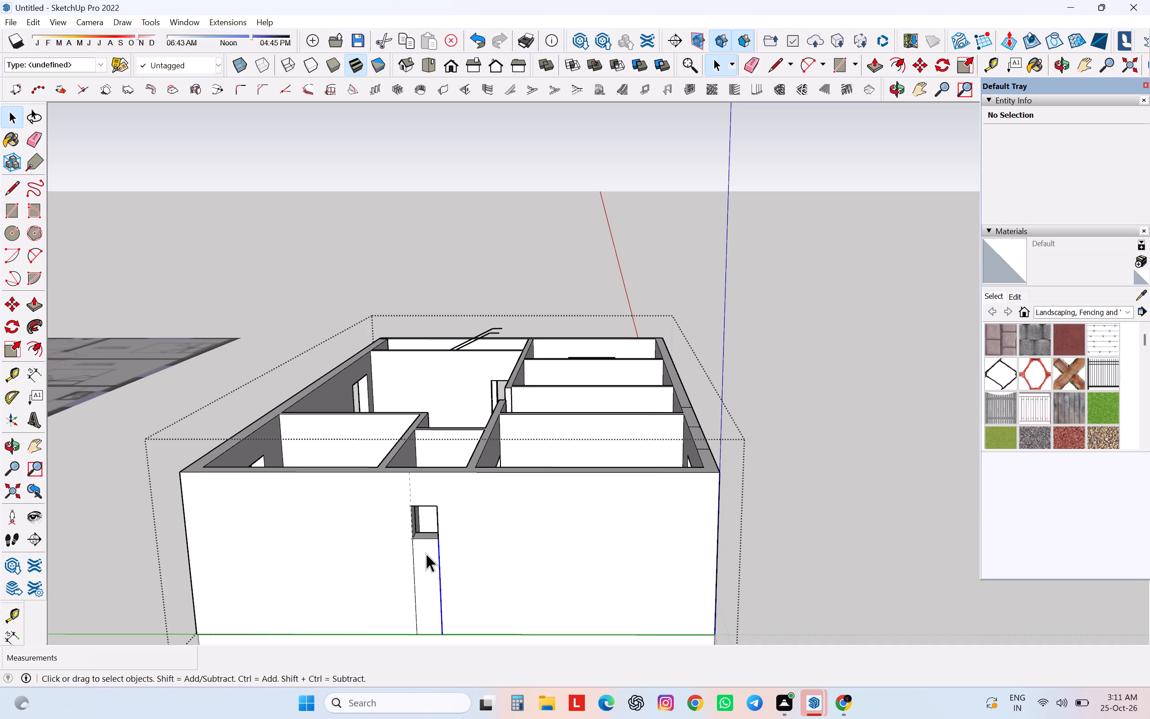
left_click(414, 572)
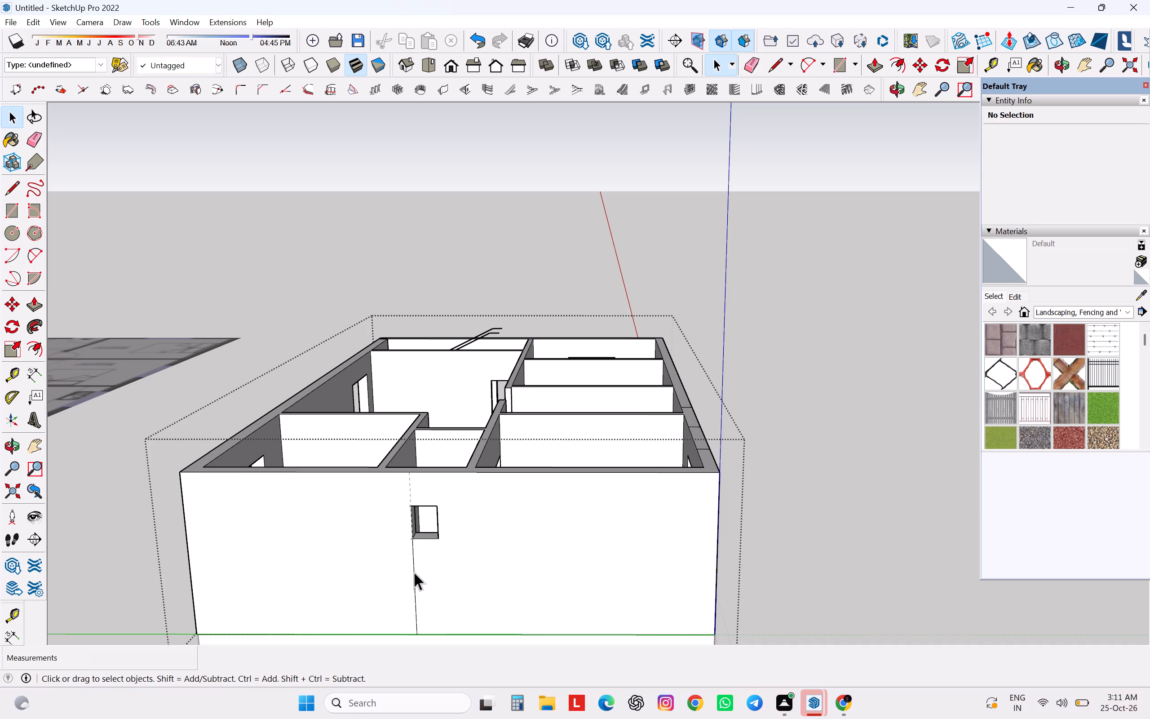
key("Delete")
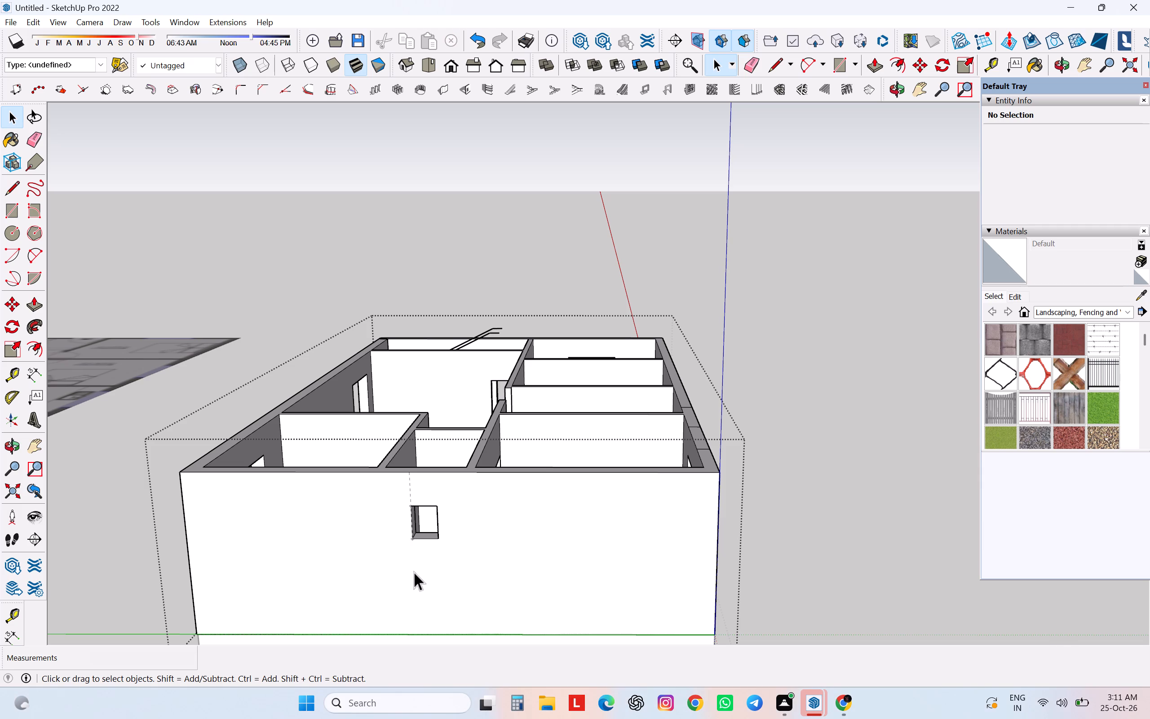
Examine the house model's openings, rooms and staircase from the window side, the entrance side and above.
scroll(582, 313, "down", 4)
middle_click_drag(612, 419, 203, 440)
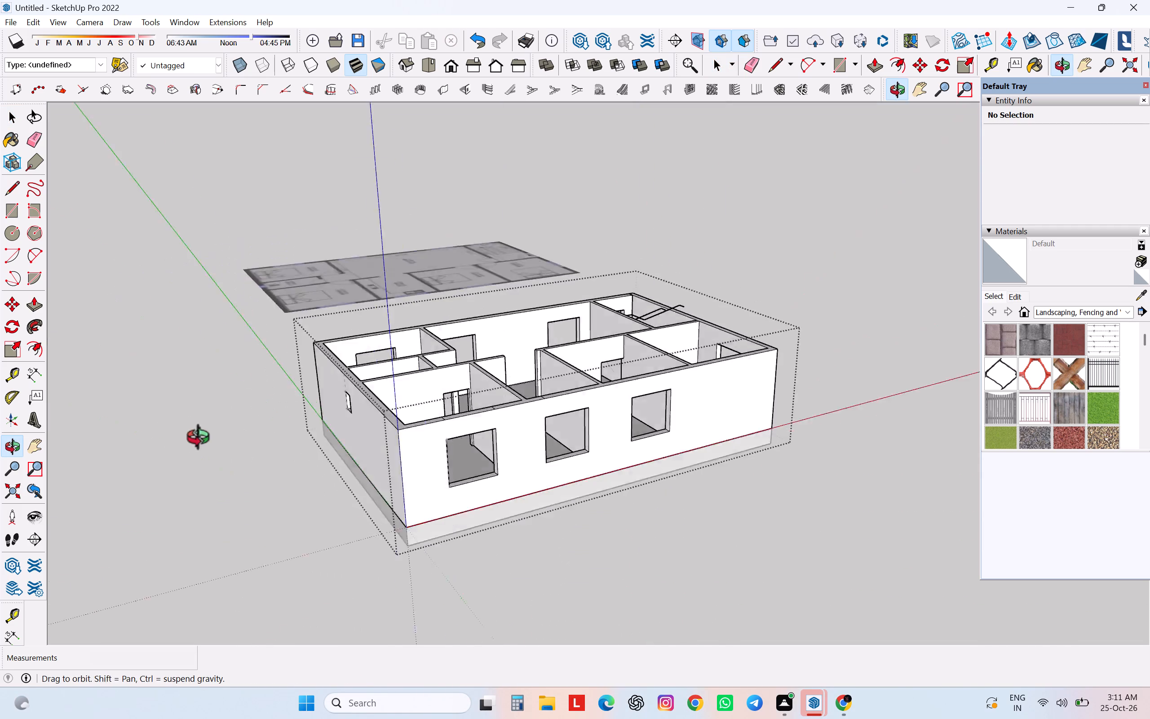
middle_click_drag(203, 440, 208, 424)
scroll(371, 364, "up", 1)
scroll(471, 328, "down", 6)
middle_click_drag(587, 387, 71, 425)
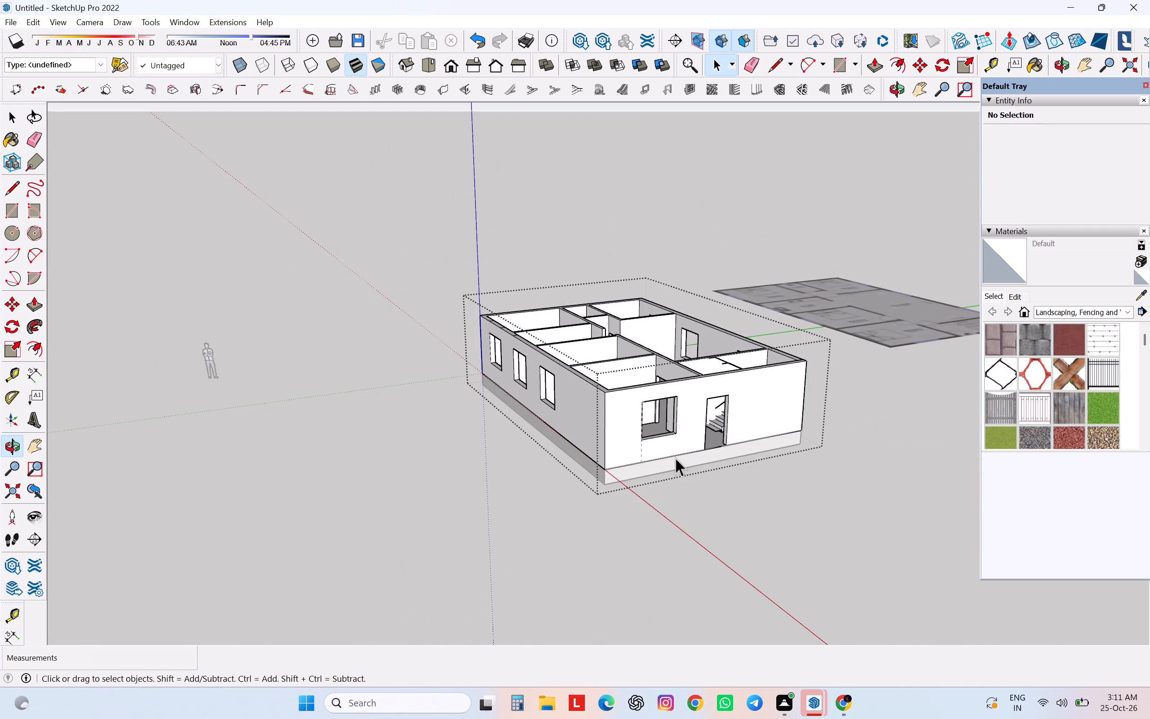
middle_click_drag(675, 457, 382, 546)
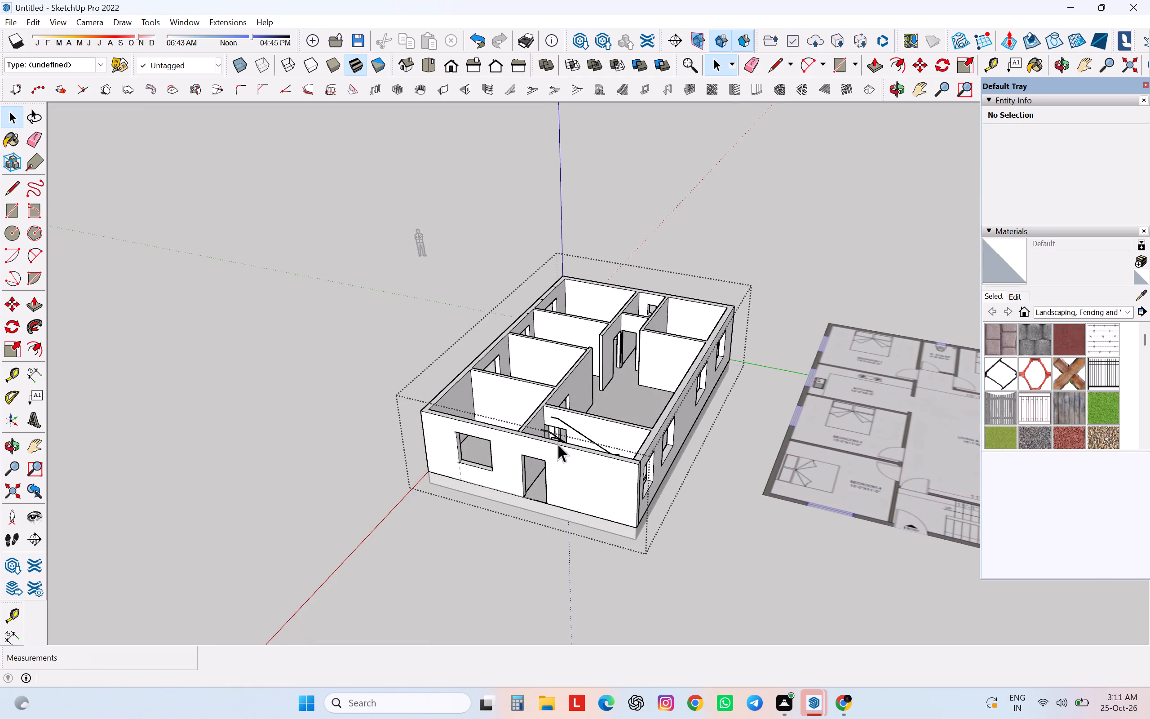
scroll(557, 442, "up", 5)
middle_click_drag(555, 442, 624, 569)
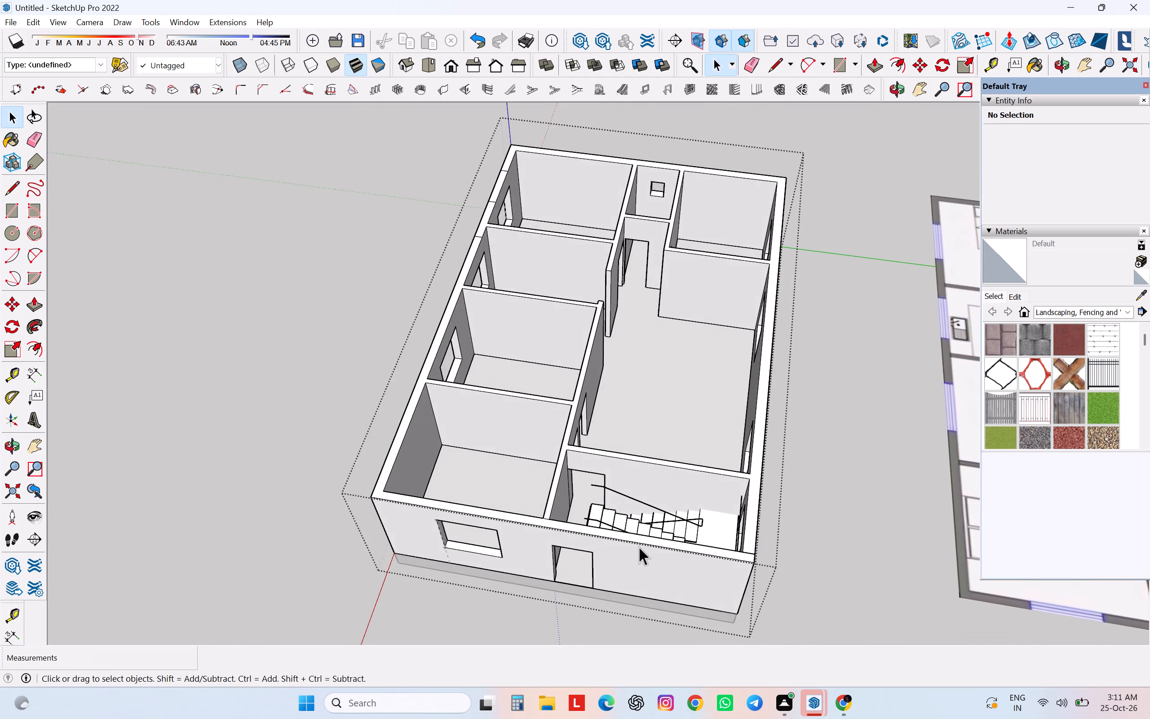
Examine the house model's entrance front, staircase room and side-wall windows, and close the walls group.
scroll(642, 534, "up", 6)
middle_click_drag(619, 556, 646, 331)
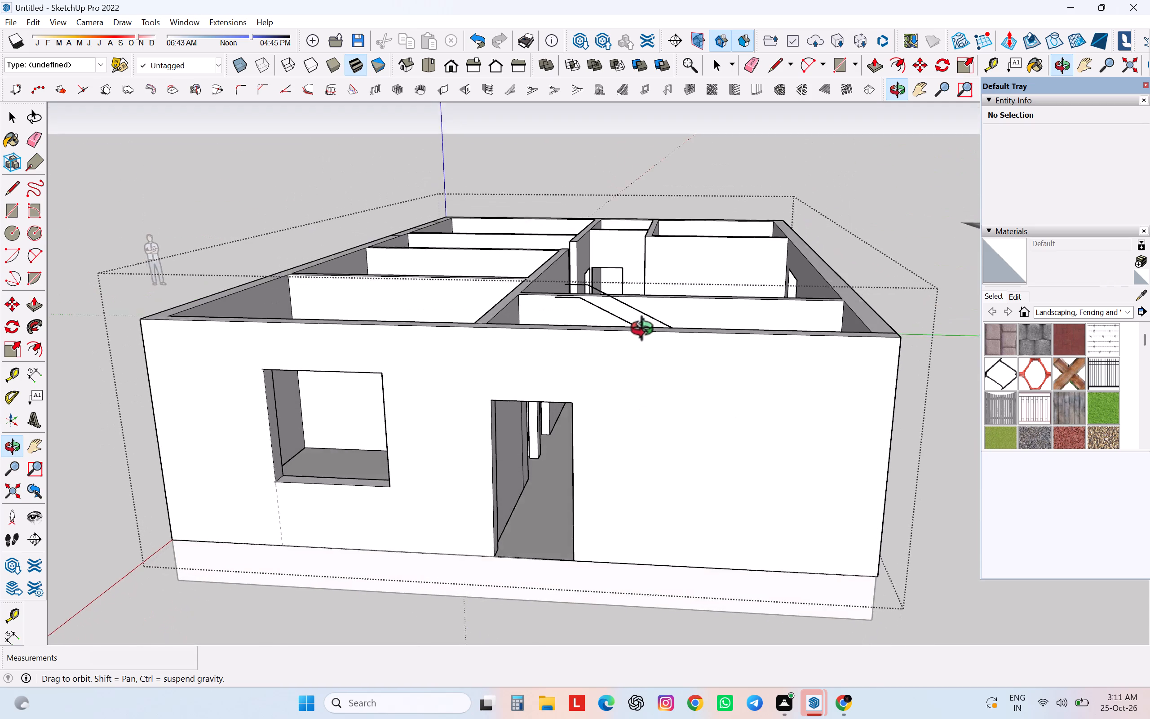
middle_click_drag(646, 331, 639, 500)
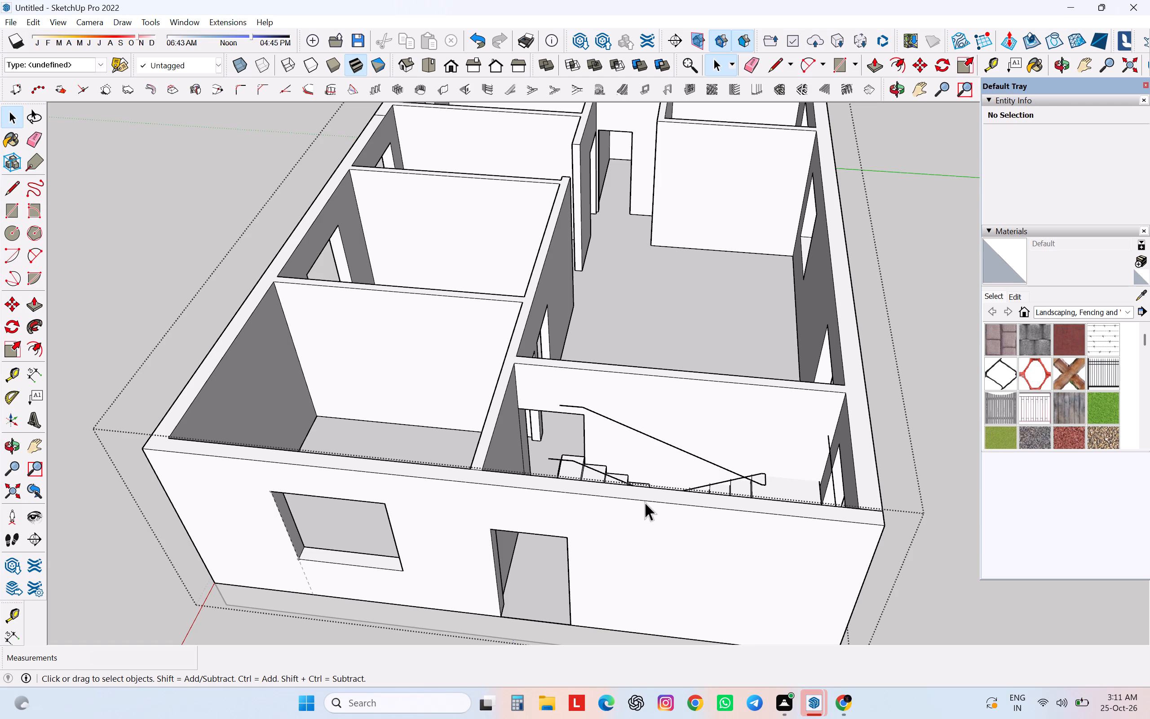
scroll(640, 509, "down", 2)
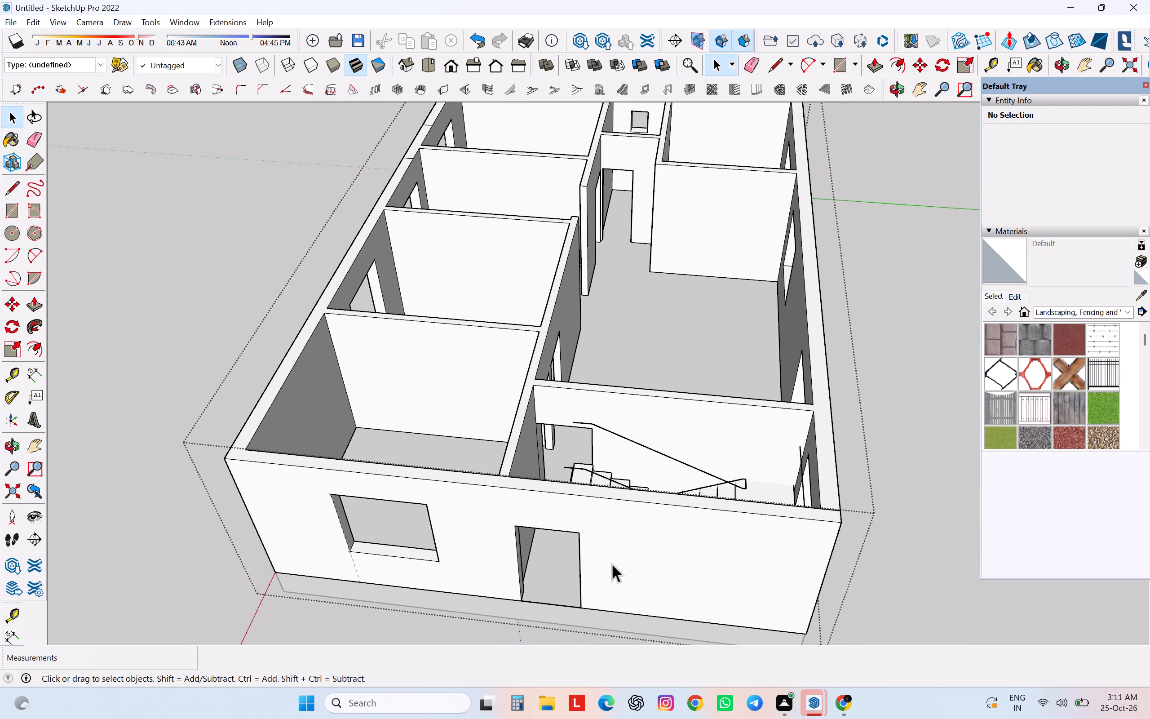
middle_click_drag(608, 564, 299, 378)
scroll(299, 378, "down", 6)
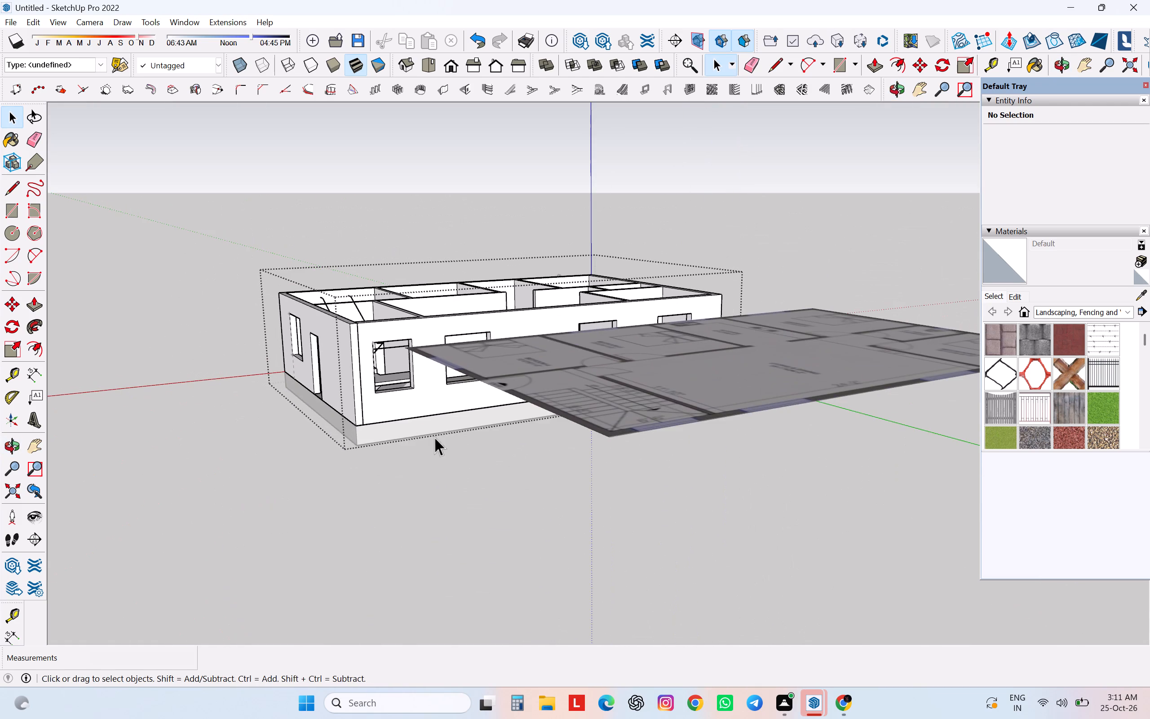
middle_click_drag(434, 437, 836, 460)
left_click(829, 471)
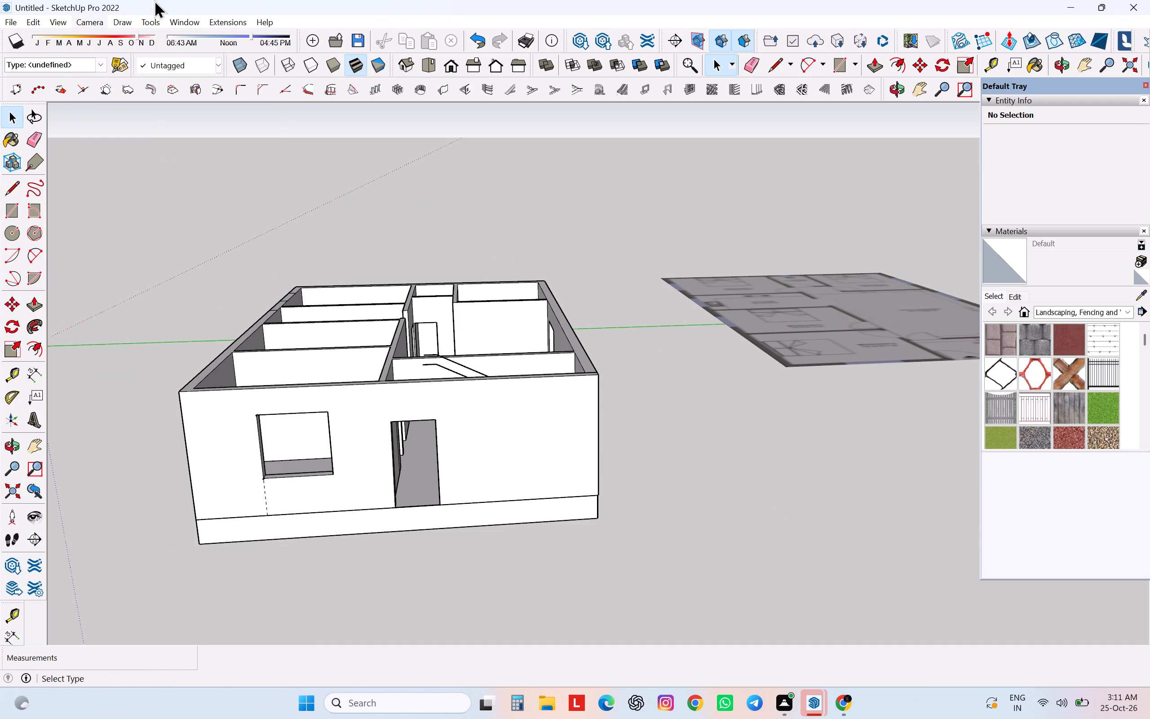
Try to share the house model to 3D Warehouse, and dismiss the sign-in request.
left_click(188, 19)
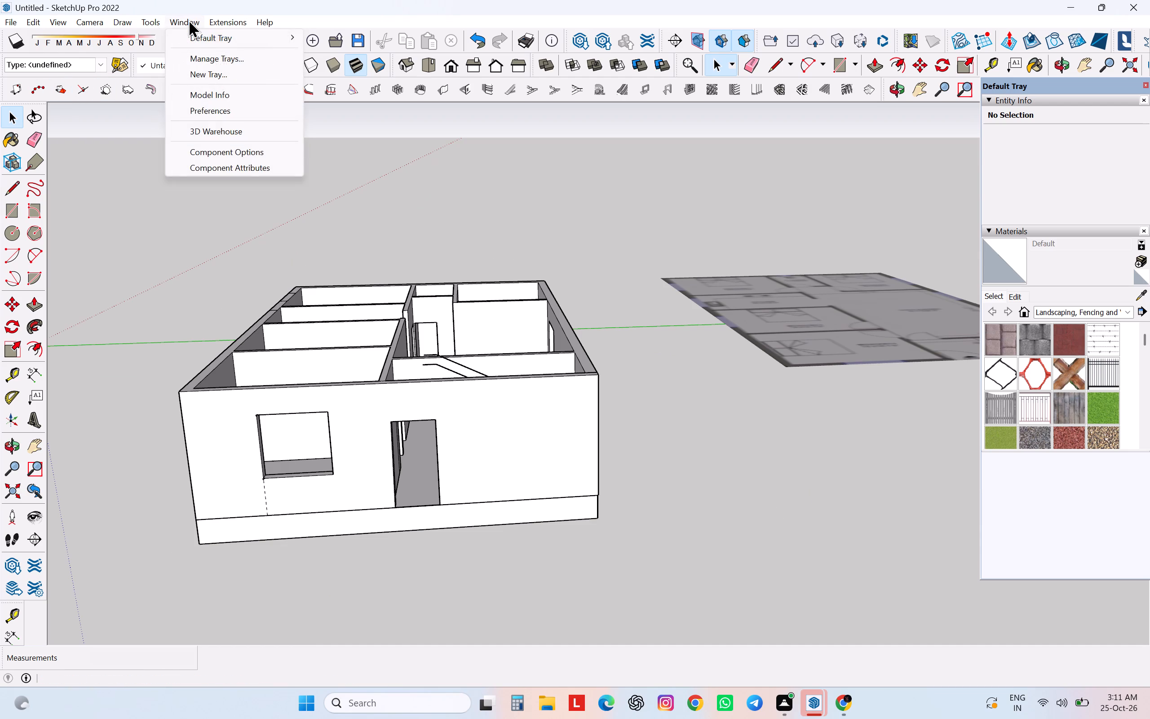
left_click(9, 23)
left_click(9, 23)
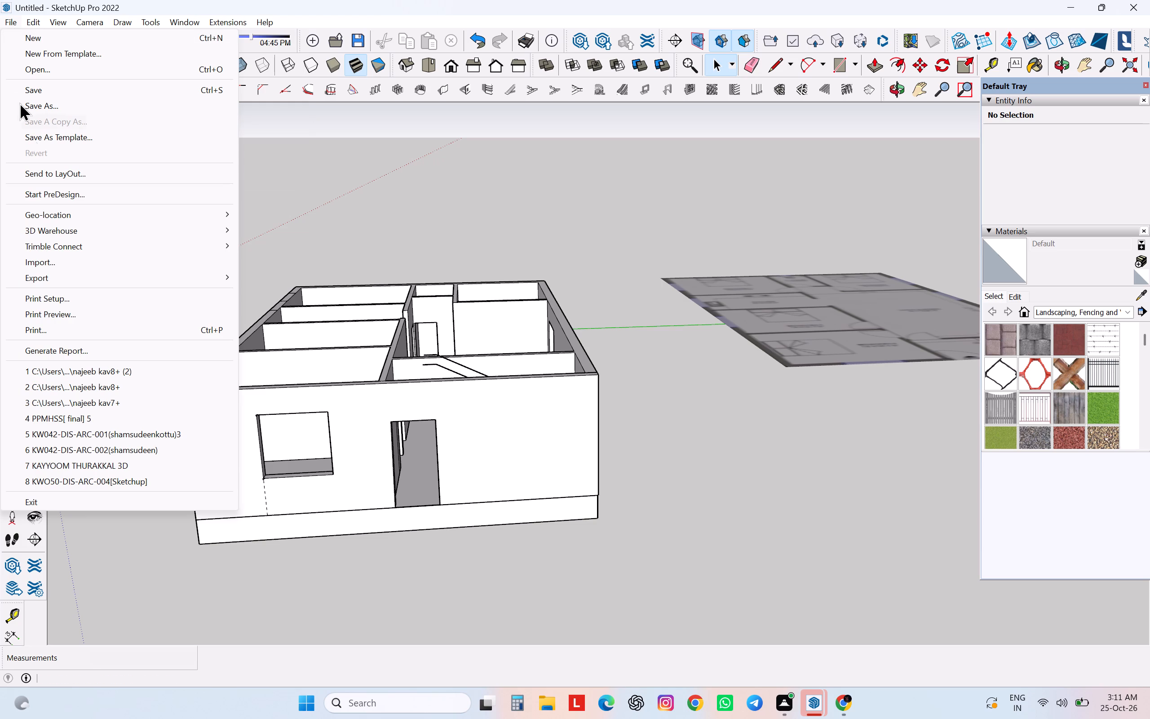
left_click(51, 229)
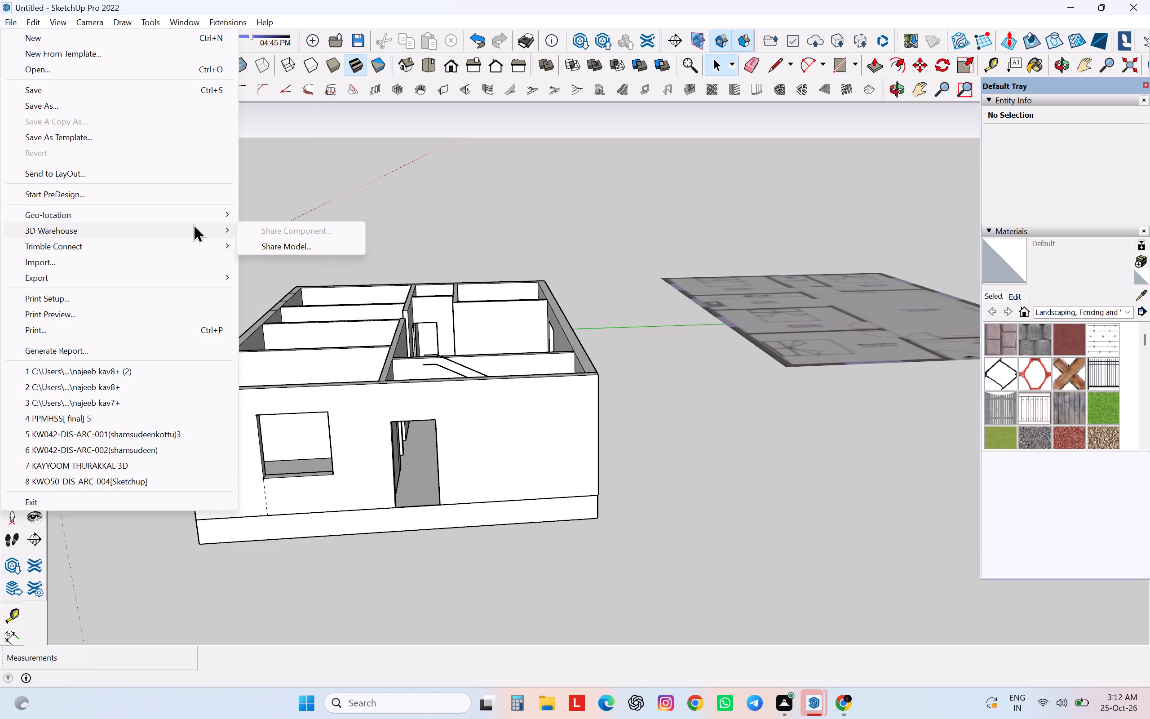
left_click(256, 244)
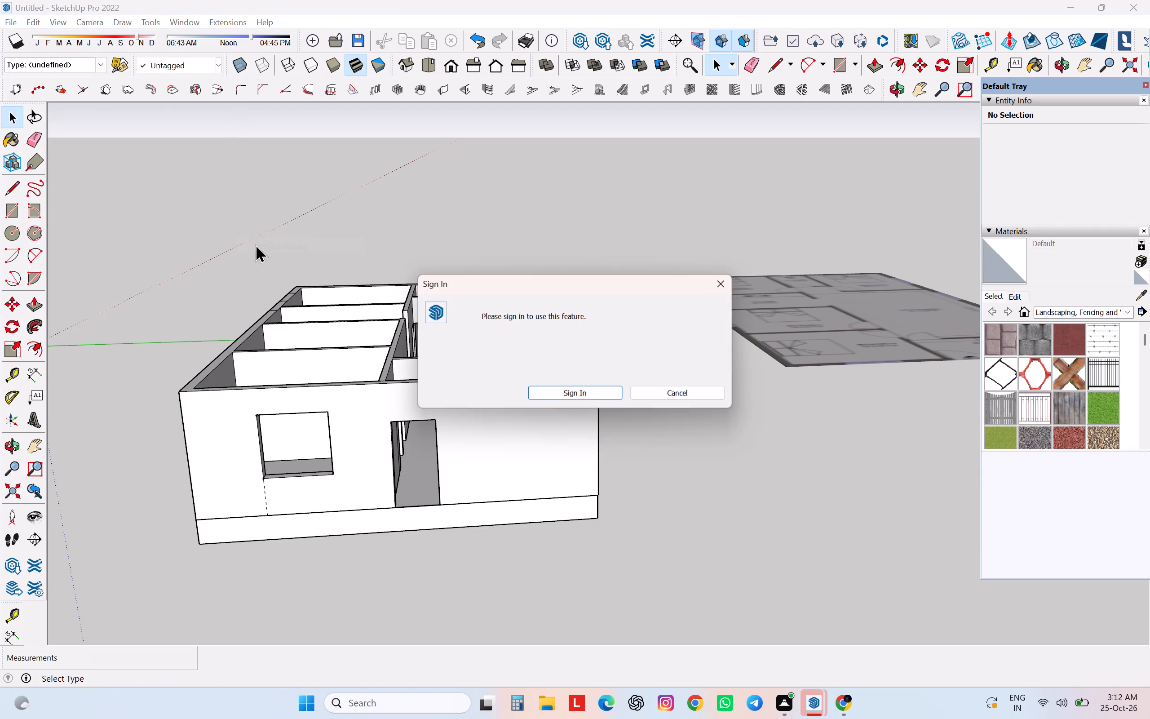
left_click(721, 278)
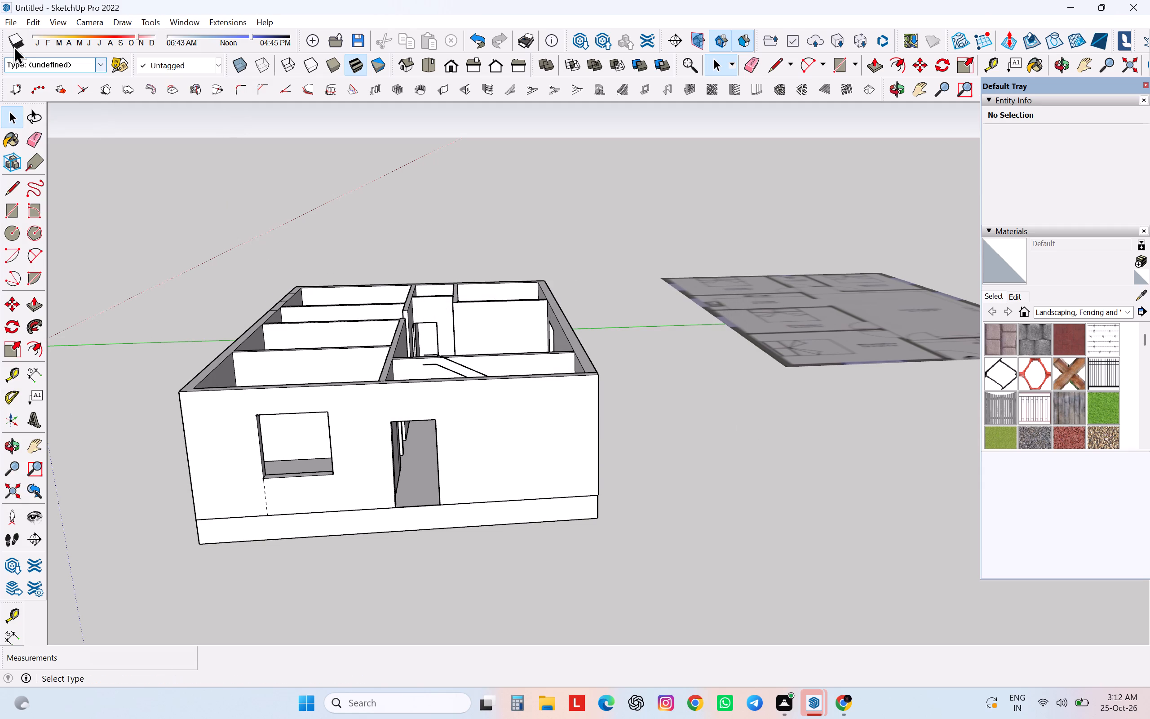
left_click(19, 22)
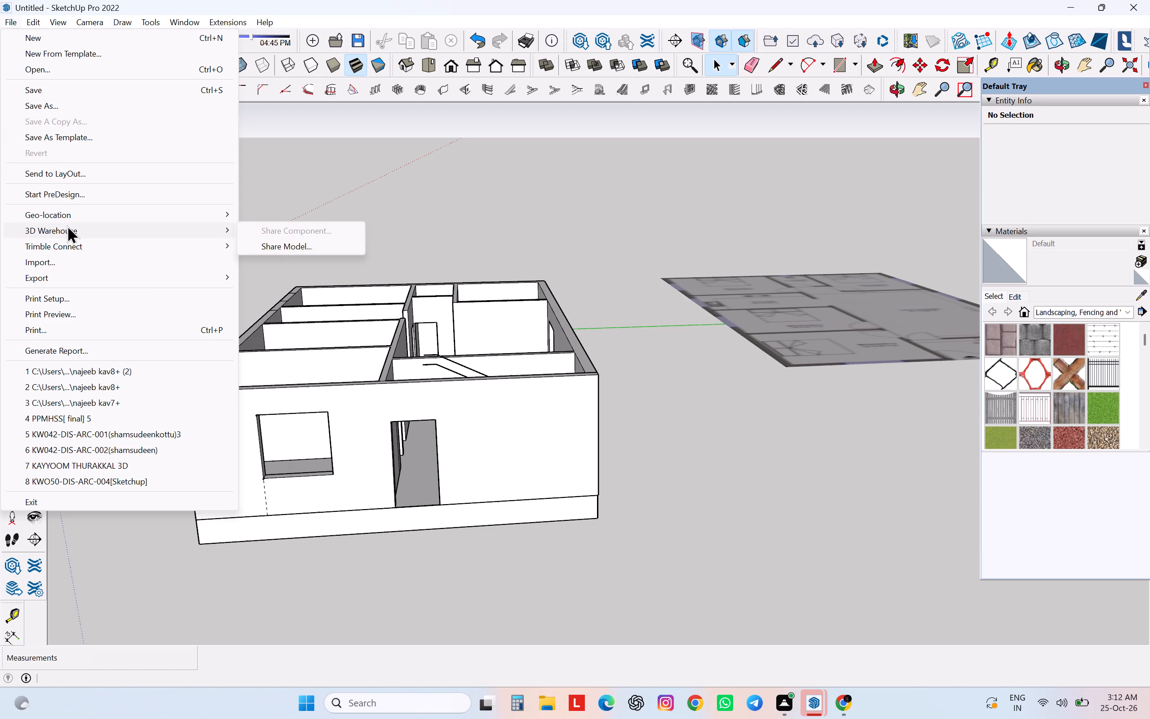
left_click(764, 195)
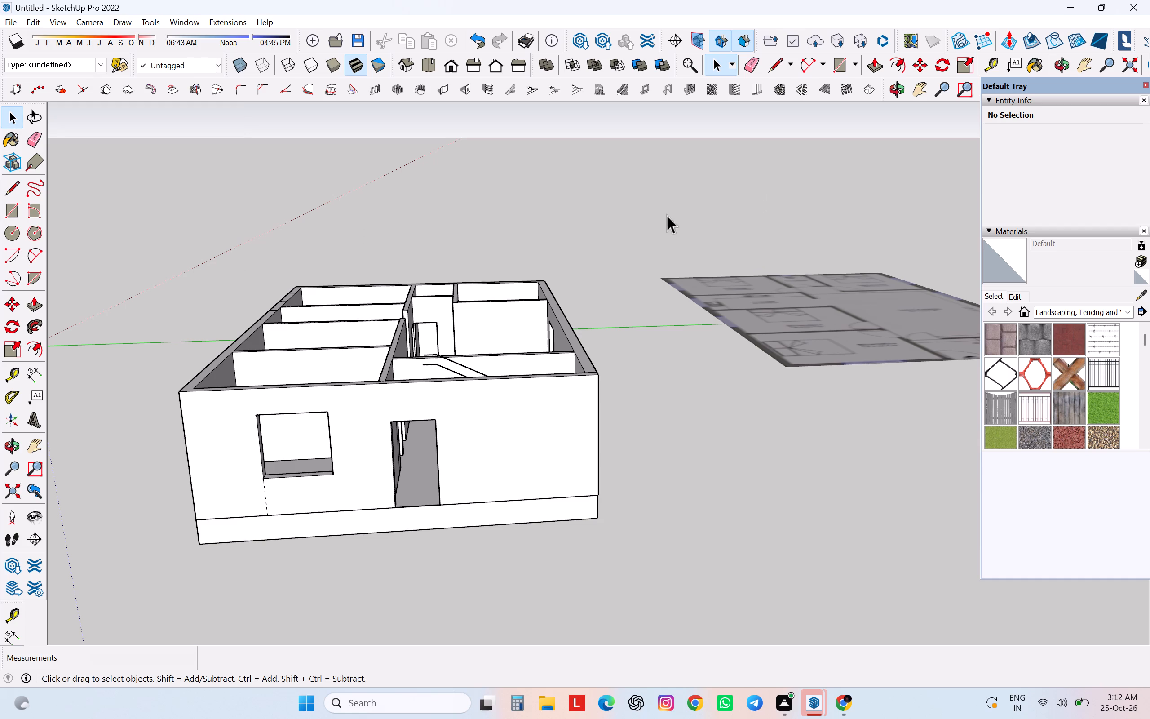
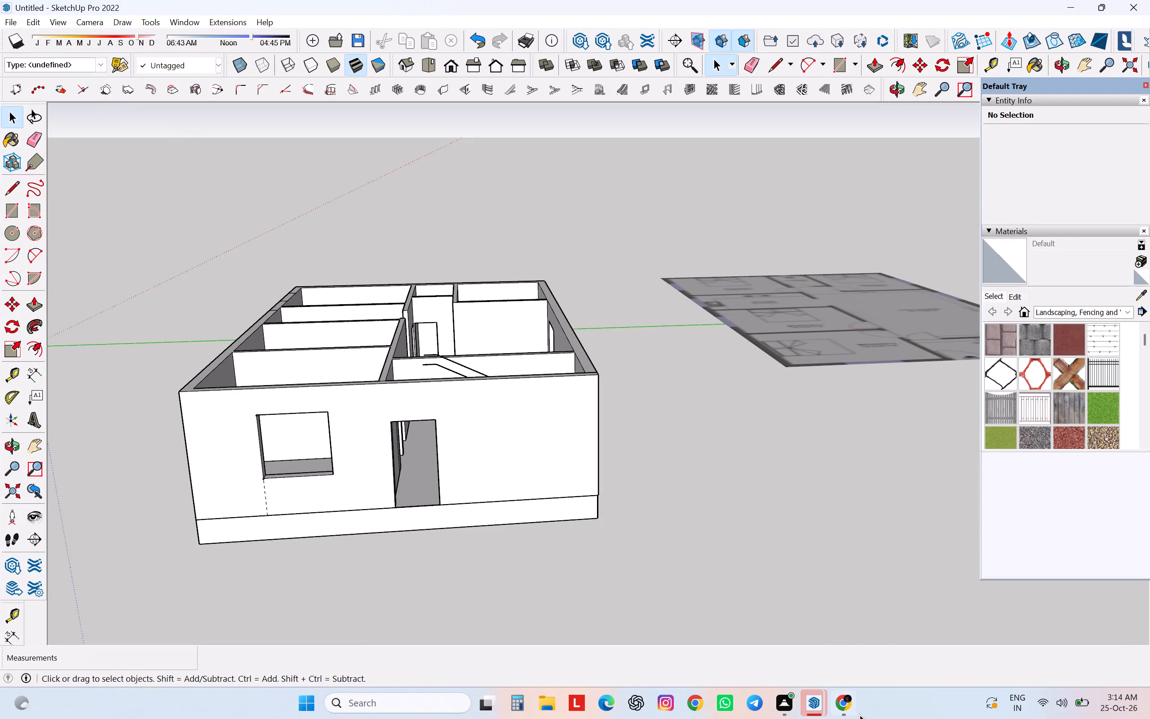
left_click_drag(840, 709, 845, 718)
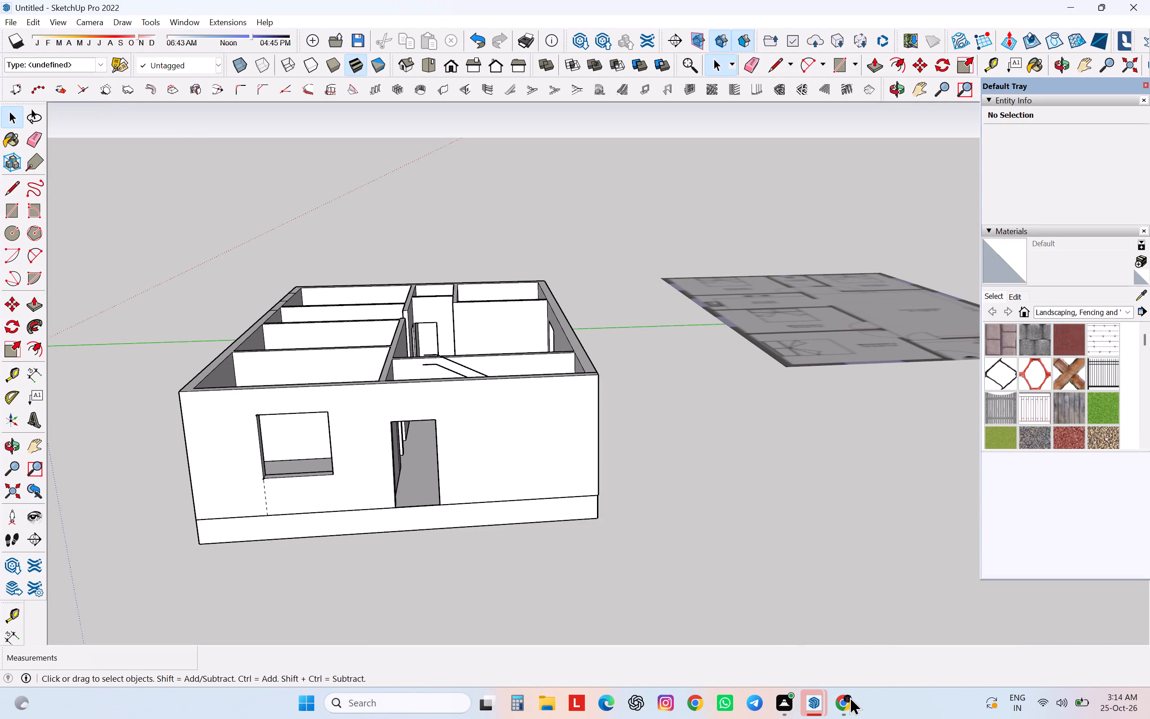
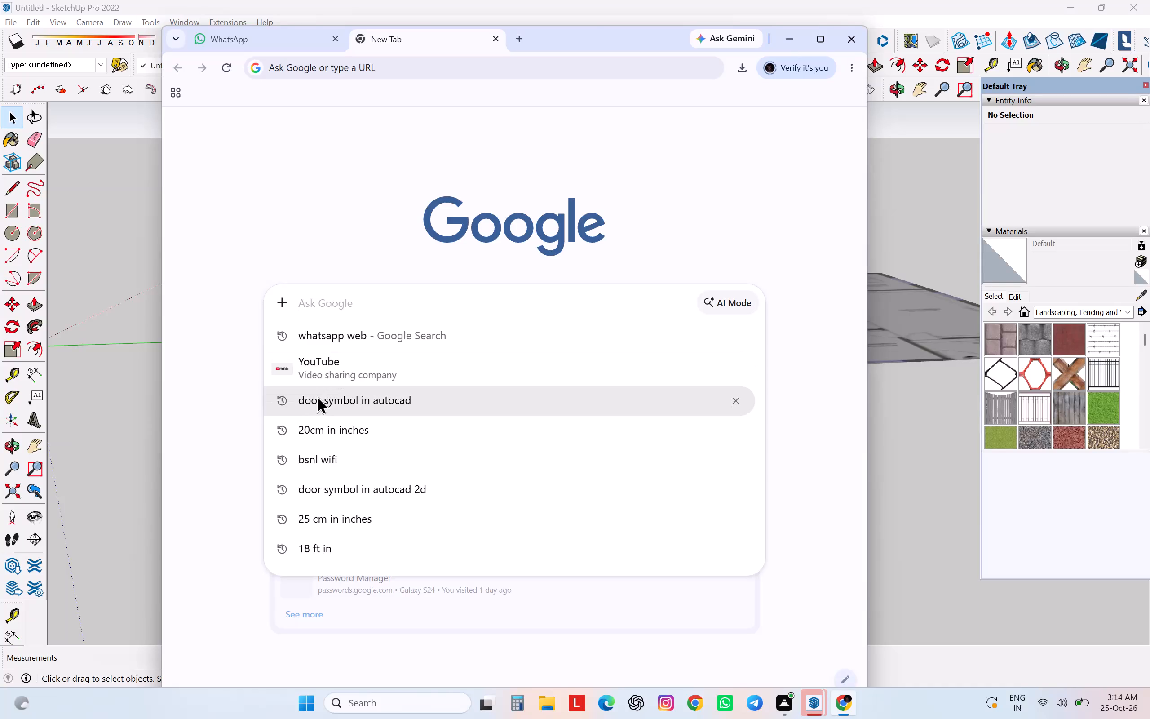
Search Google for "3d warehouse" and open the 3D Warehouse website at 3dwarehouse.sketchup.com from the results.
type("3dwaer")
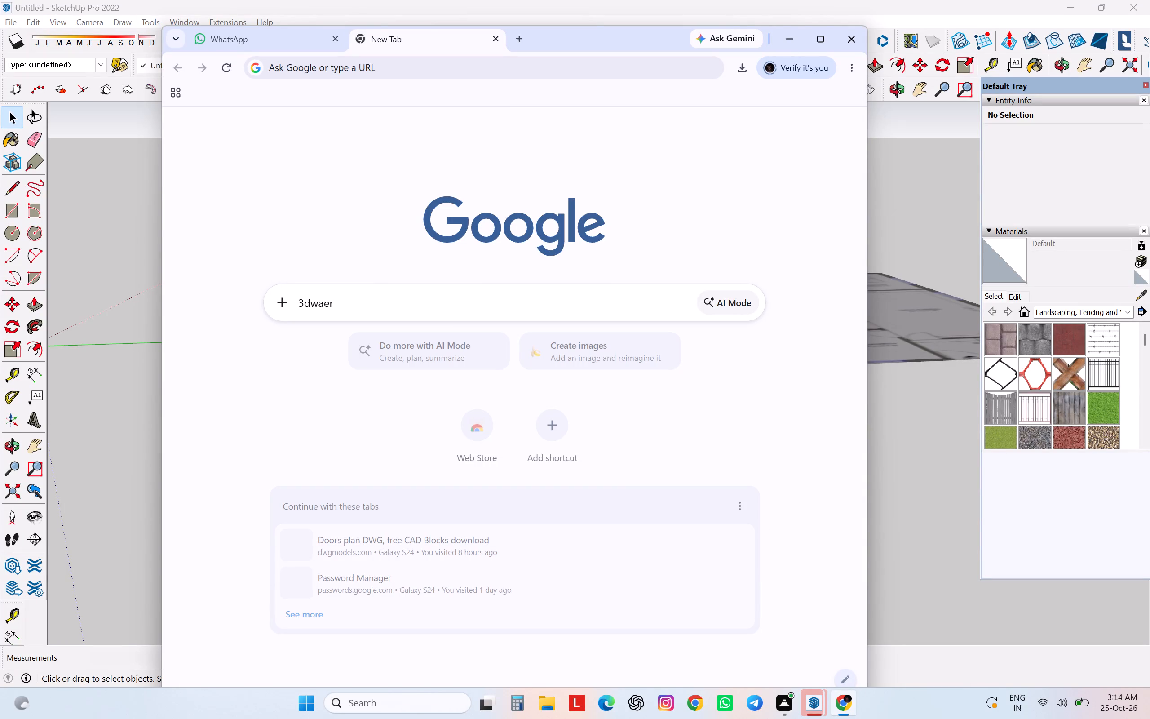
key("BackSpace")
key("BackSpace")
type("re")
type("house")
left_click(309, 303)
key("space")
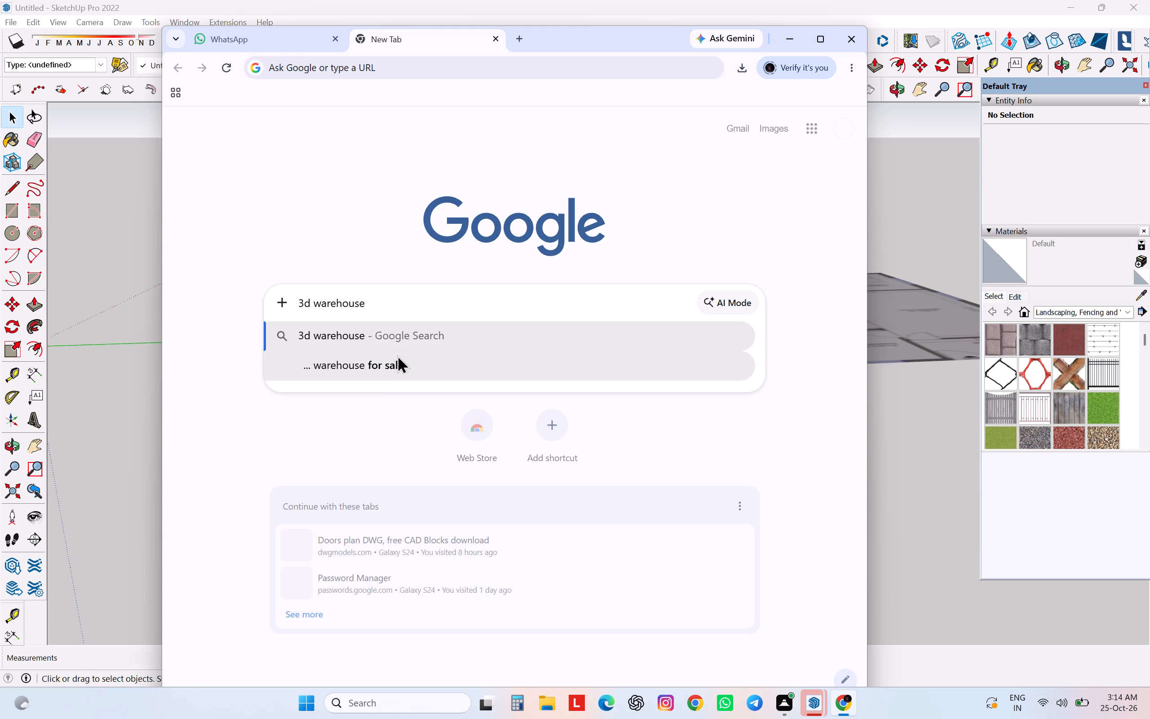
left_click(380, 334)
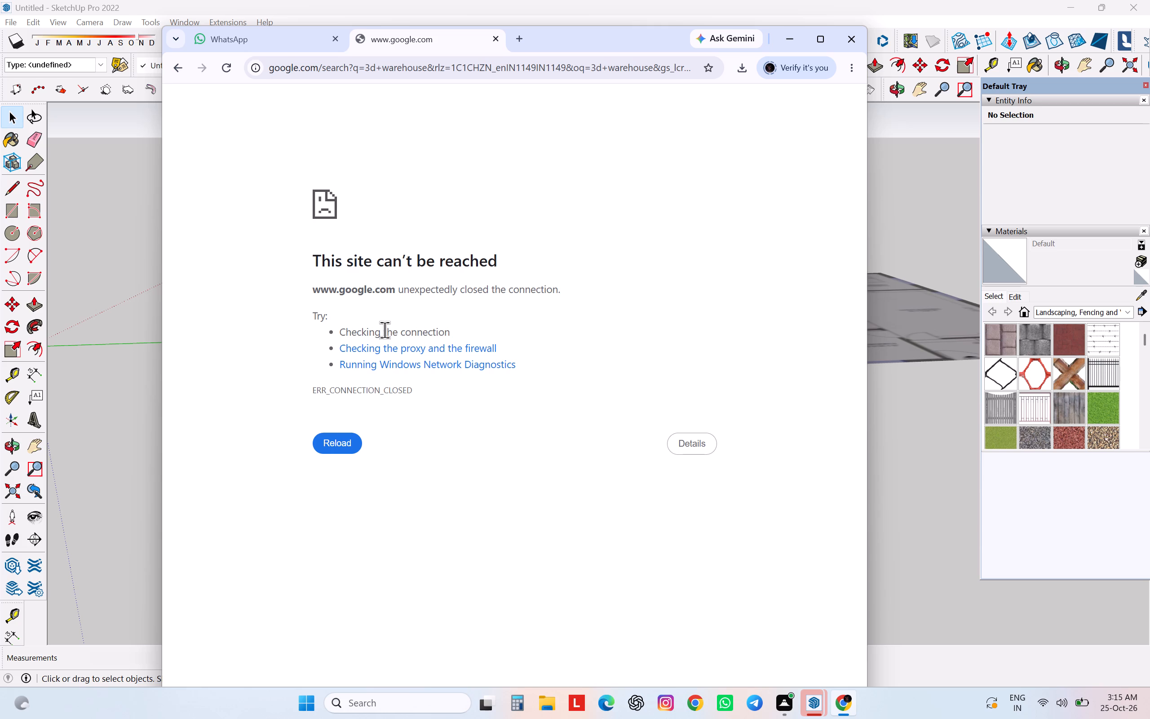
left_click(345, 443)
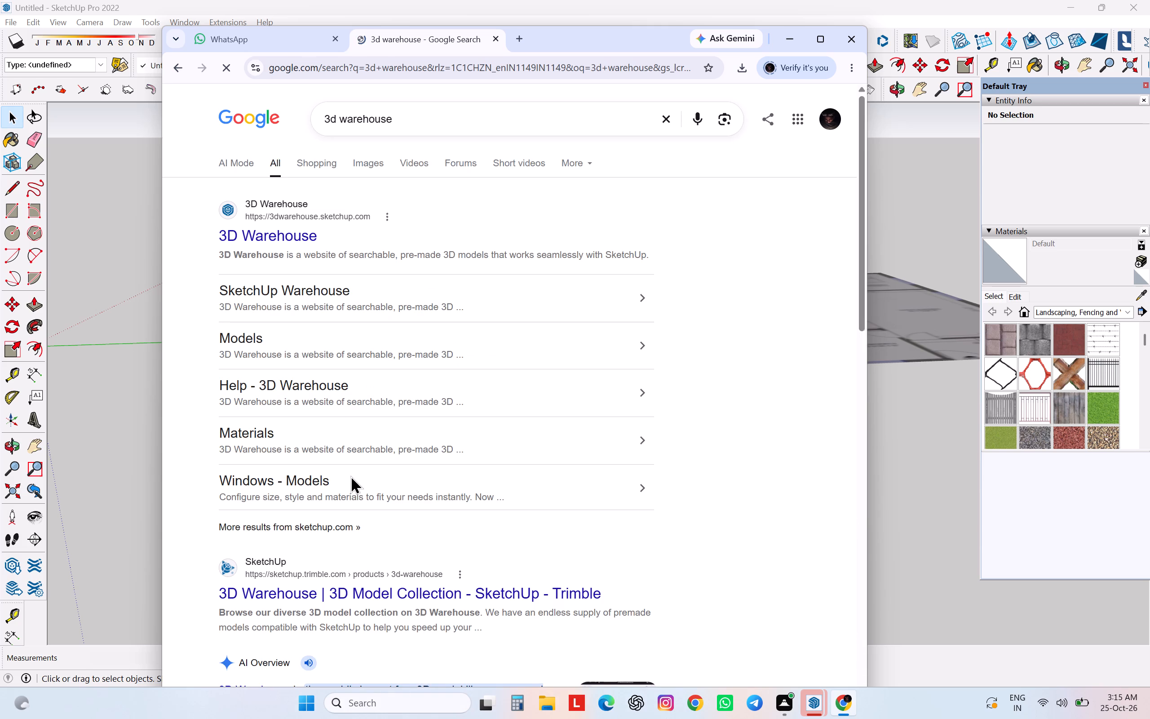
left_click(277, 231)
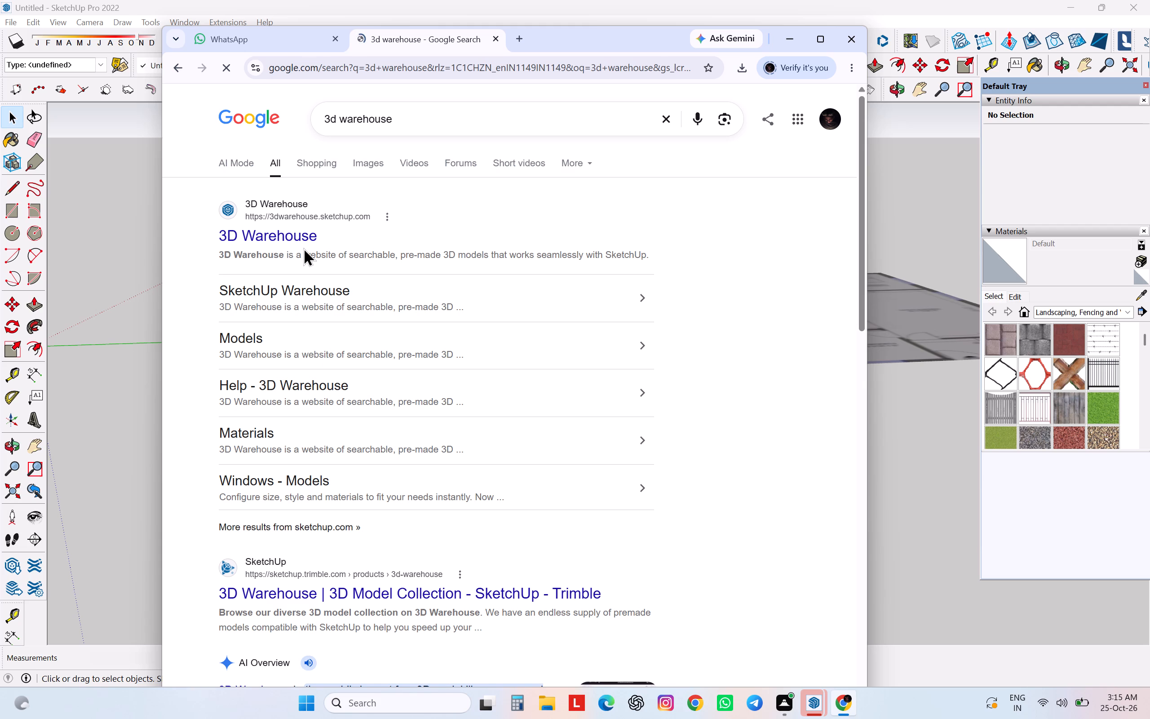
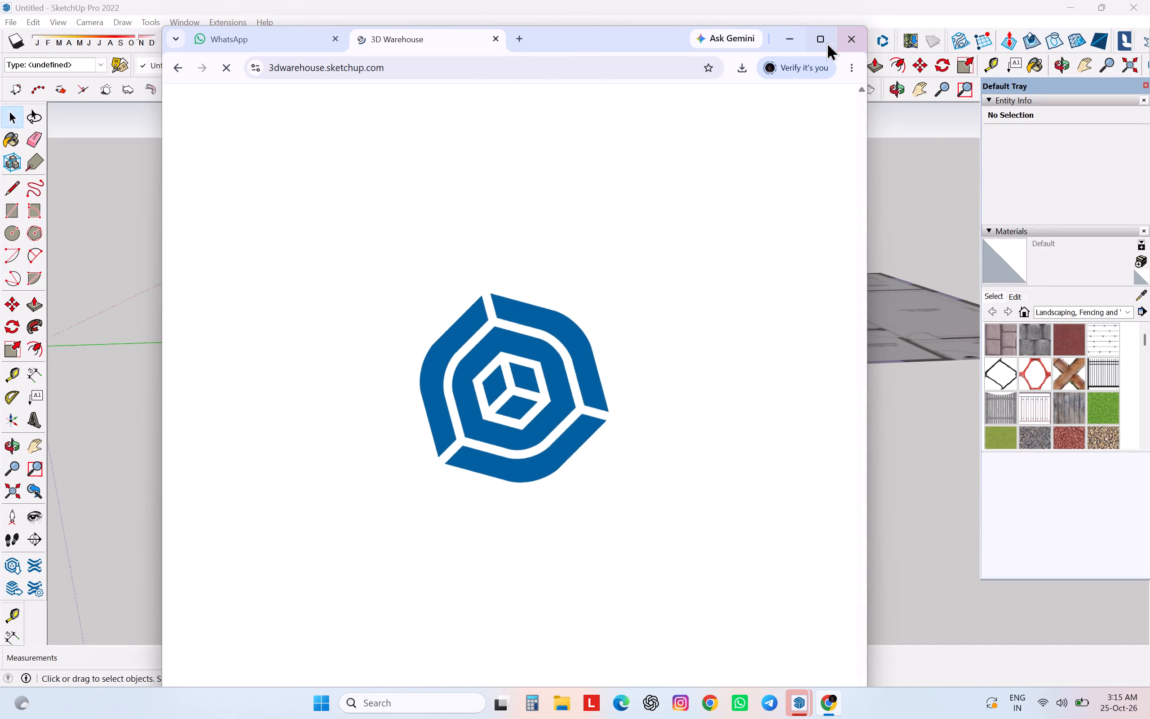
Minimise the browser and the SketchUp model window, and close the Welcome to SketchUp window to clear the desktop.
left_click(790, 38)
left_click(1065, 2)
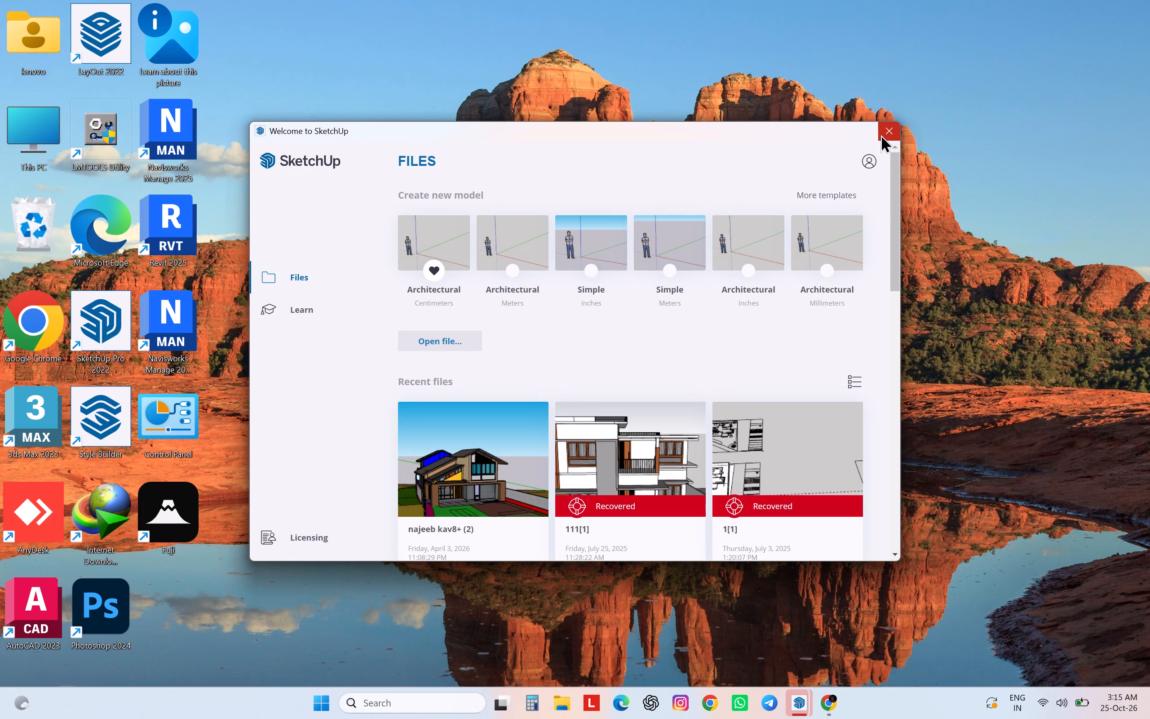
left_click(880, 134)
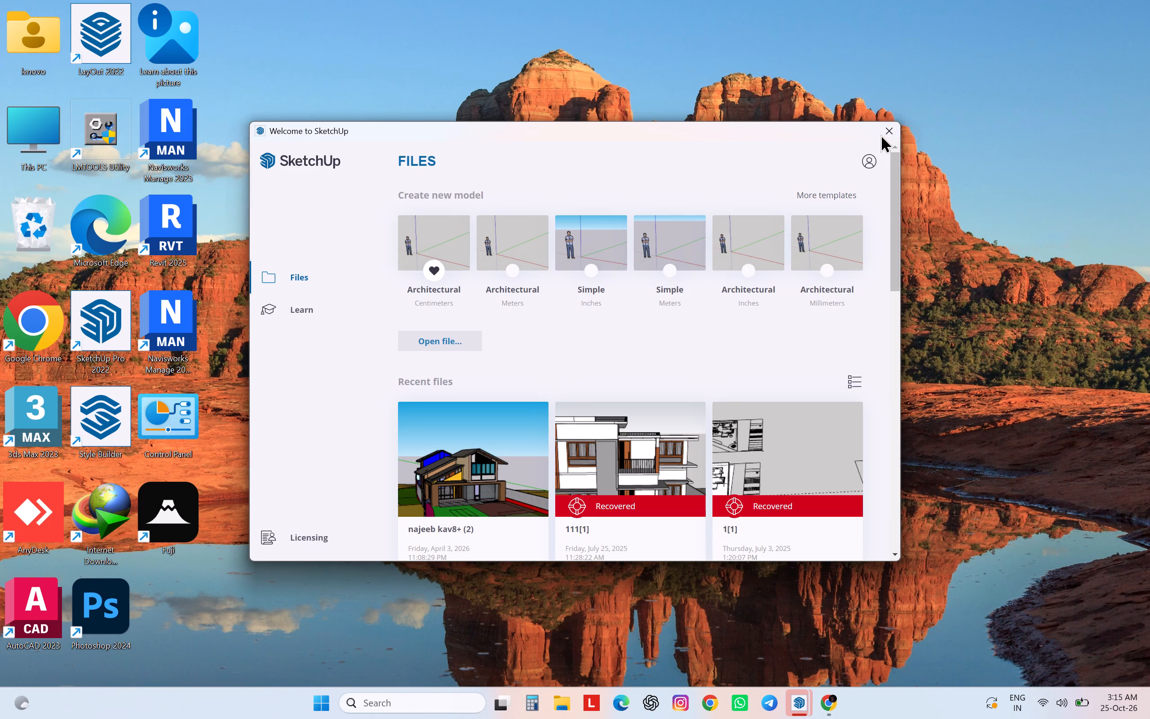
left_click(880, 134)
left_click(886, 131)
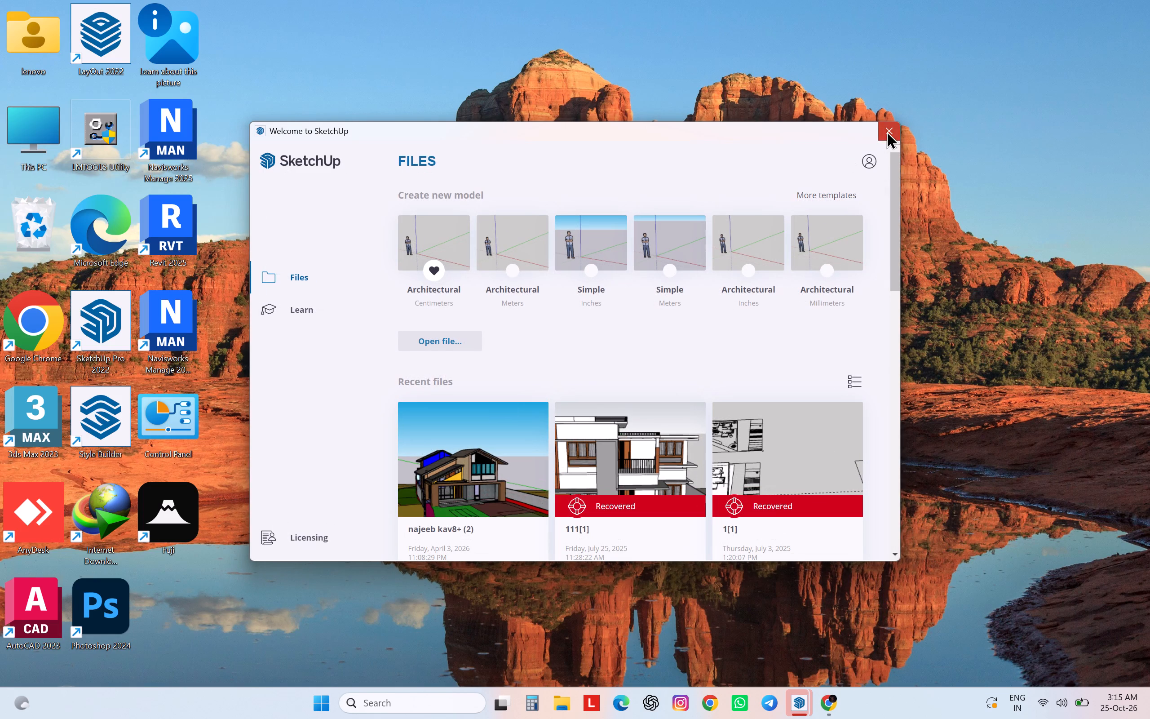
double_click(886, 131)
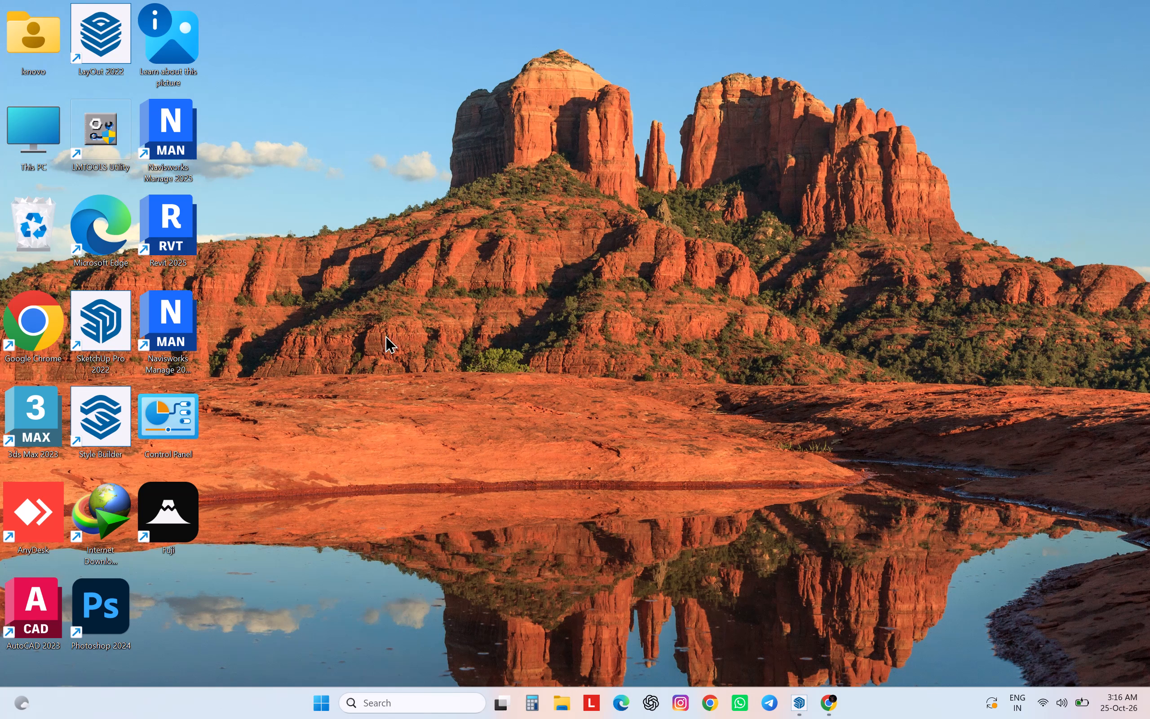
Launch the Fuji application from its desktop shortcut.
double_click(145, 545)
double_click(177, 533)
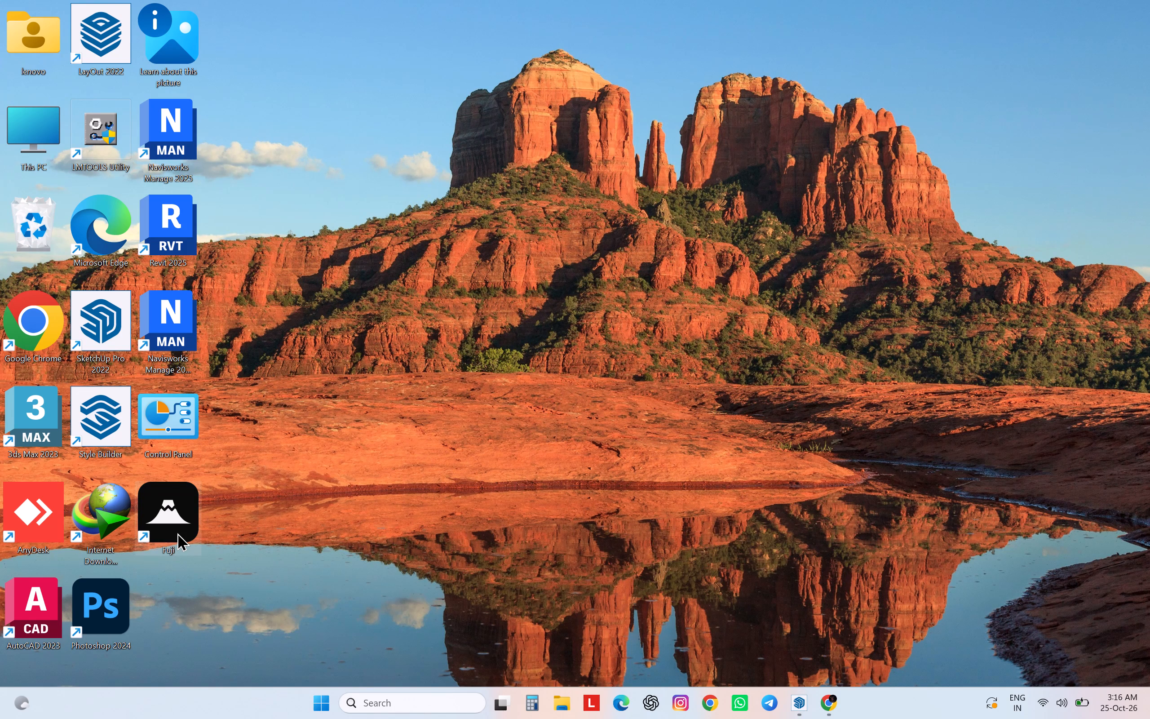
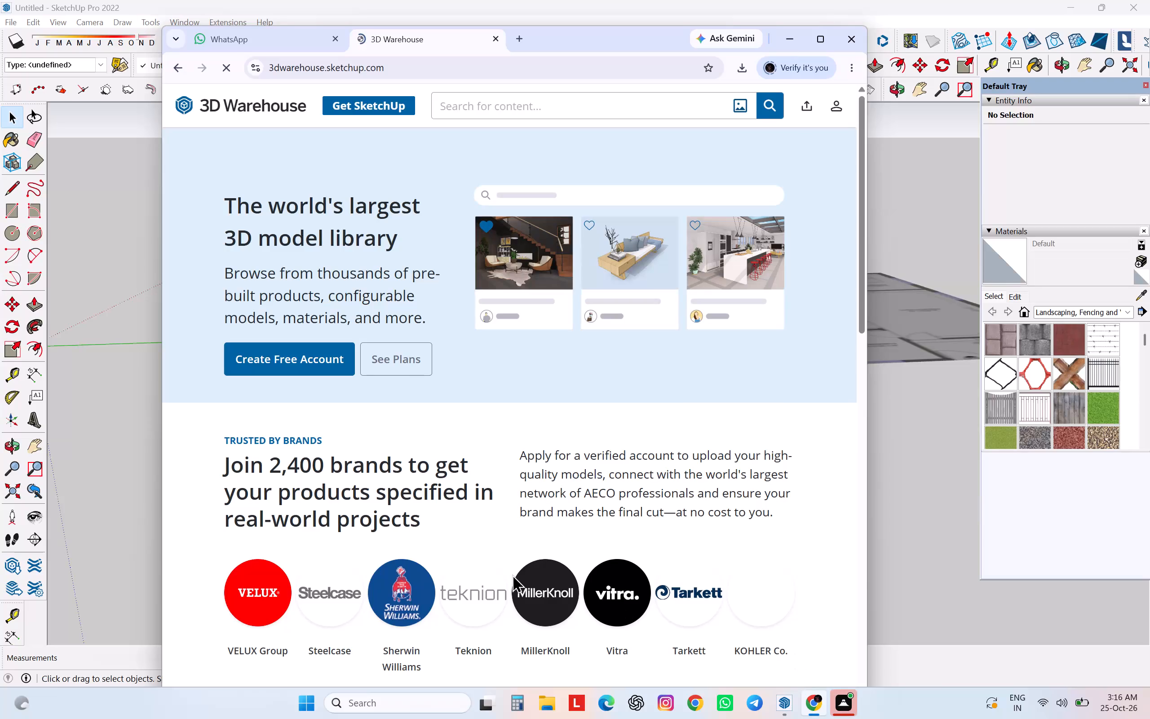
Search the 3D Warehouse model library in the browser for door.
left_click(506, 98)
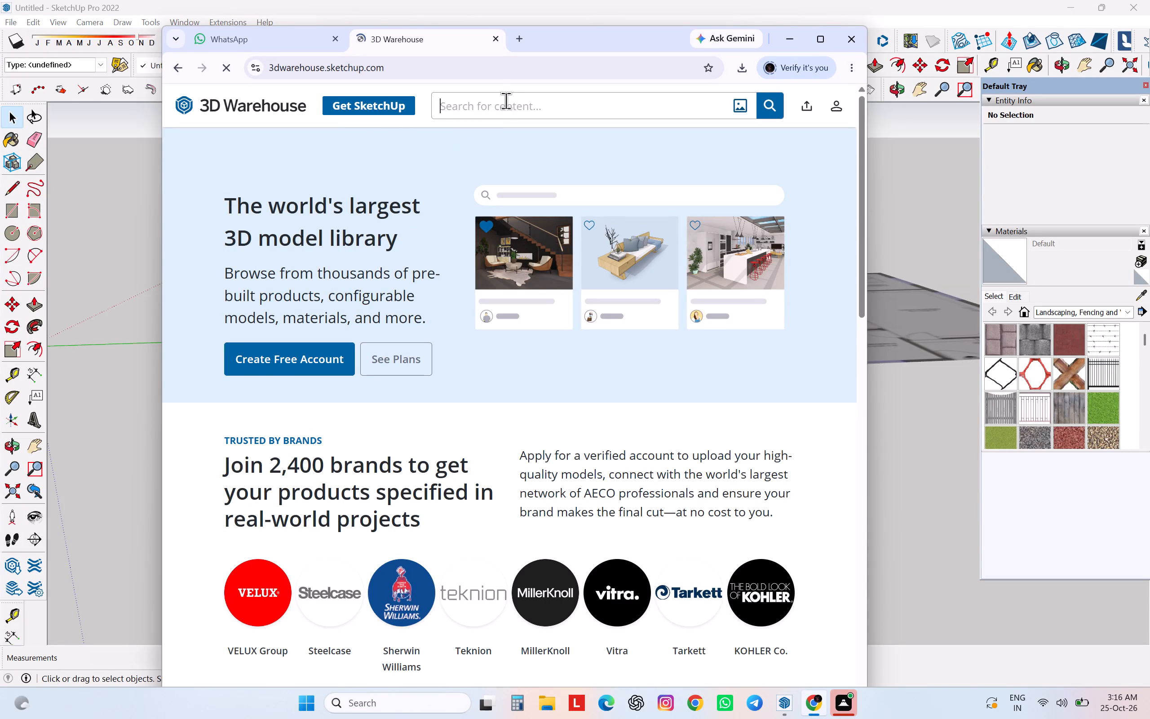
type("doo")
key("r")
key("Return")
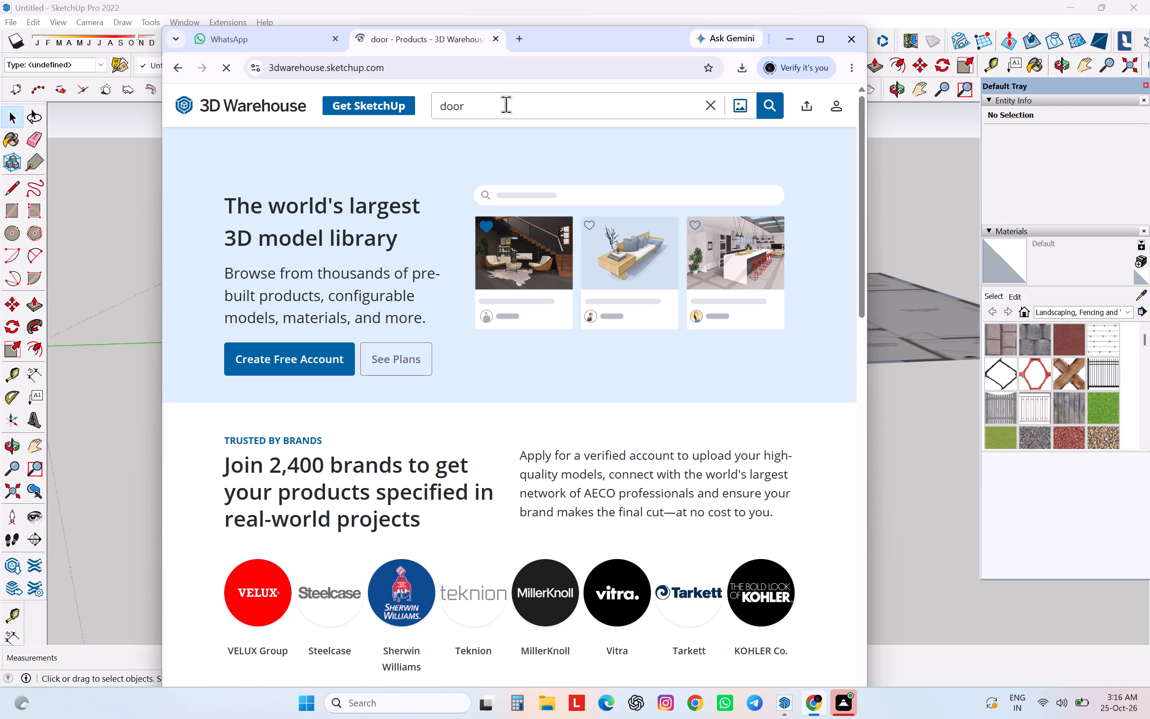
scroll(451, 406, "down", 3)
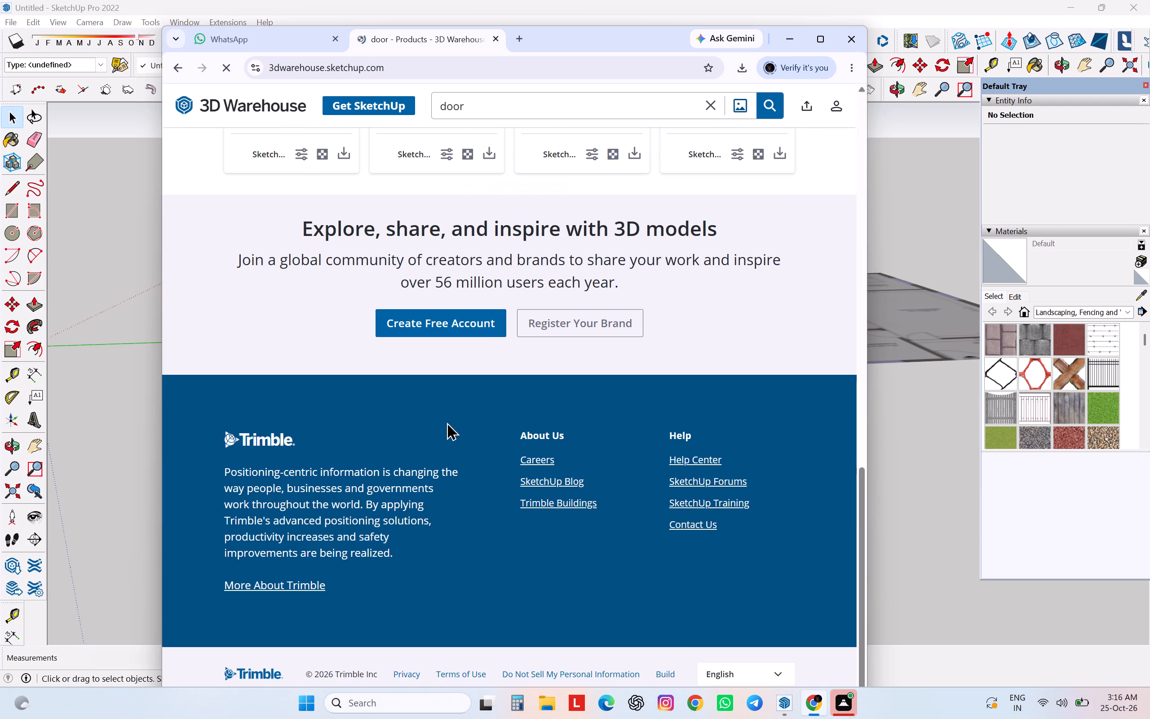
scroll(447, 422, "up", 3)
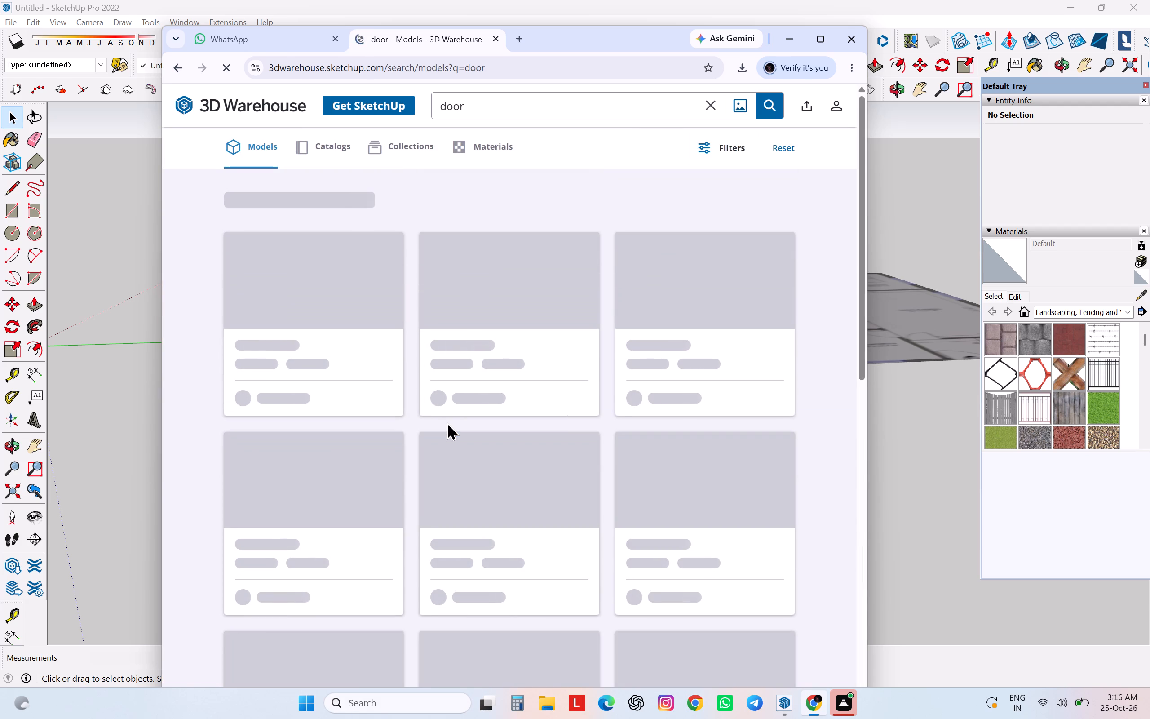
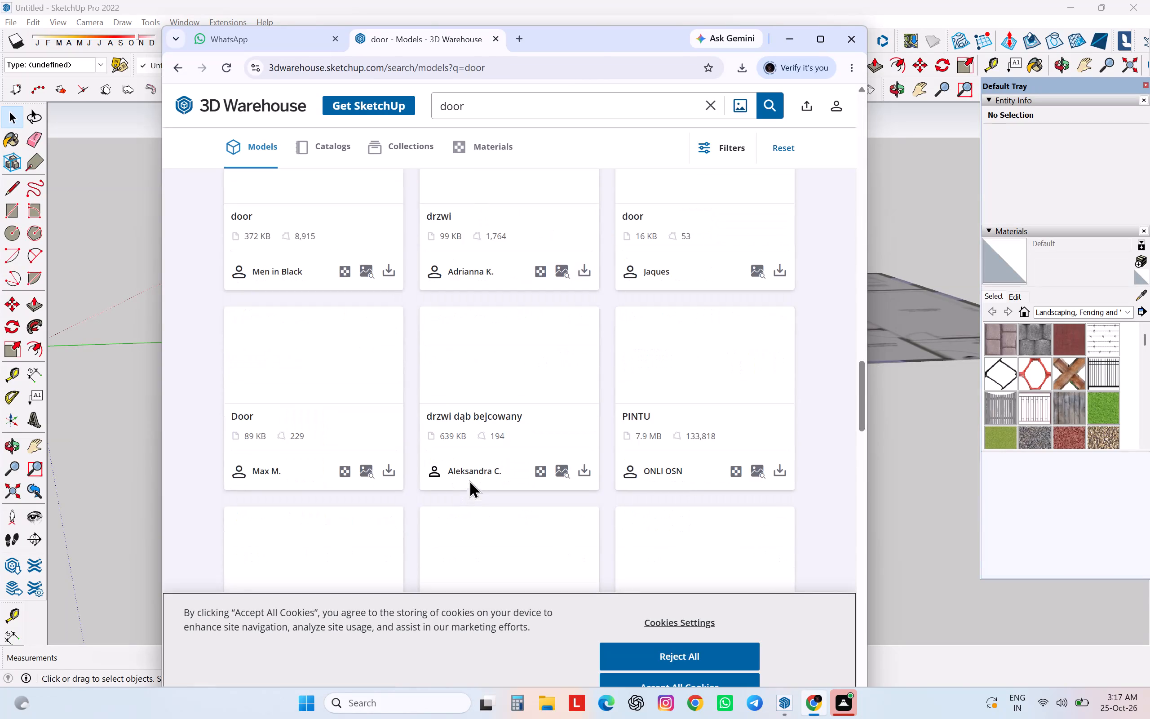
Browse the door results and try to download the 1.2 MB brown wooden model titled DOOR.
scroll(469, 478, "up", 2)
scroll(527, 494, "down", 1)
scroll(527, 476, "up", 1)
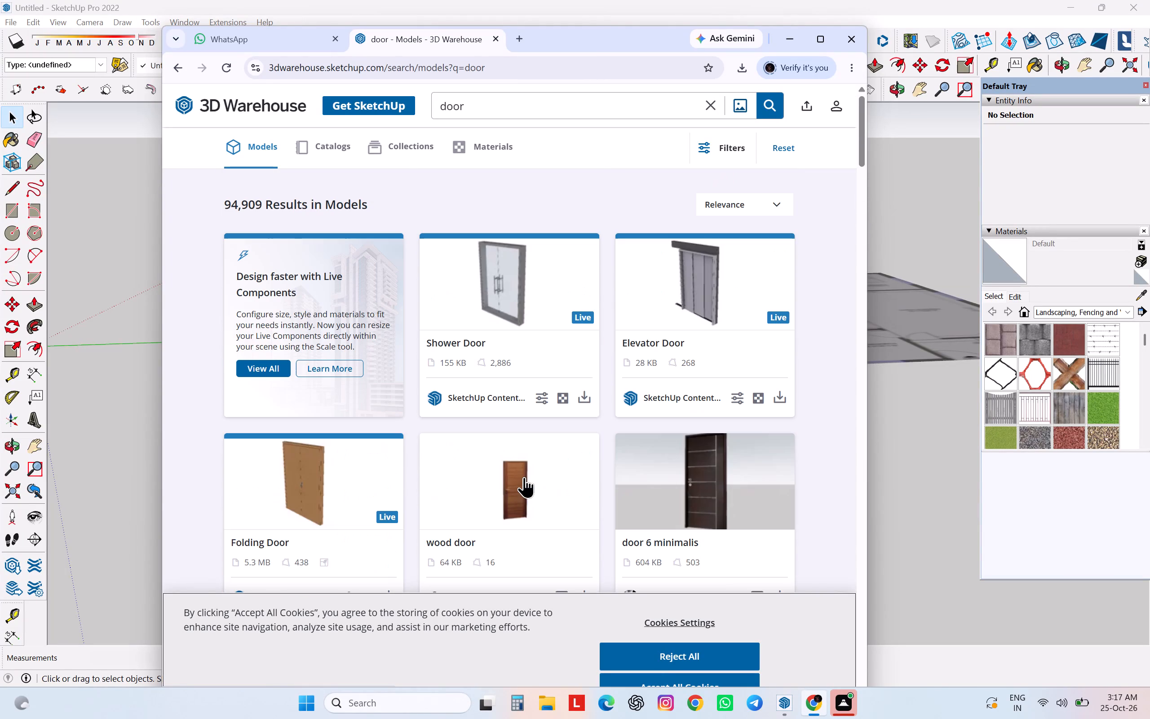
scroll(536, 523, "down", 1)
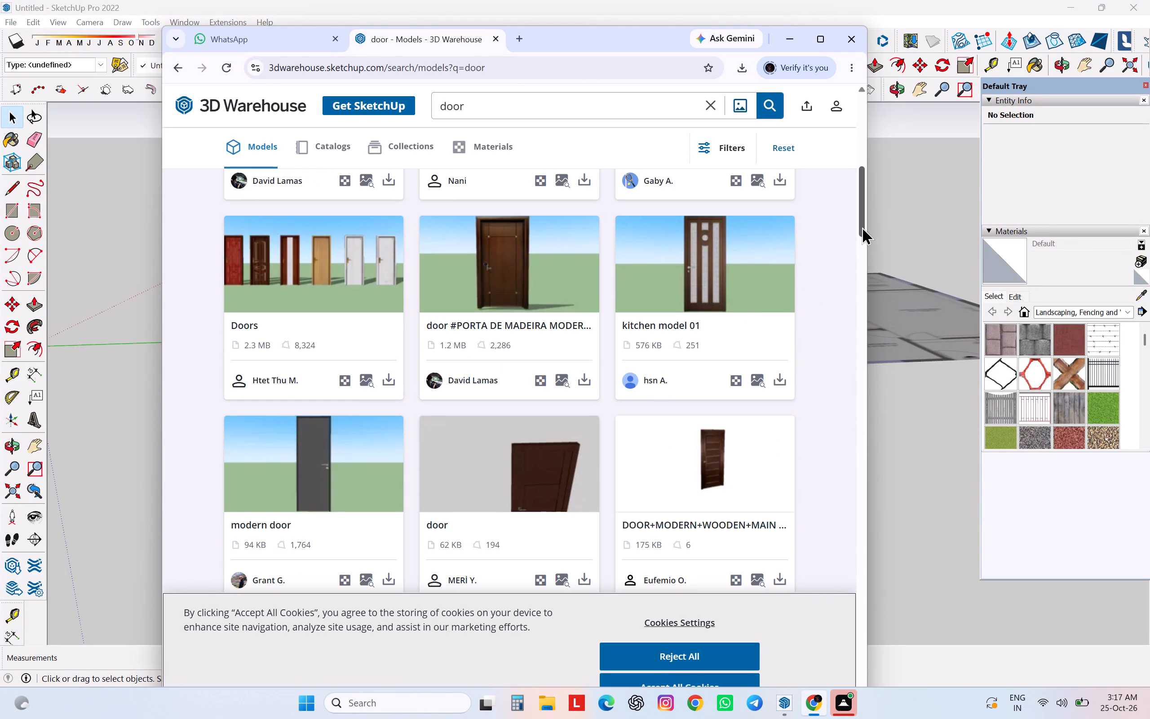
left_click(859, 227)
left_click_drag(859, 227, 859, 217)
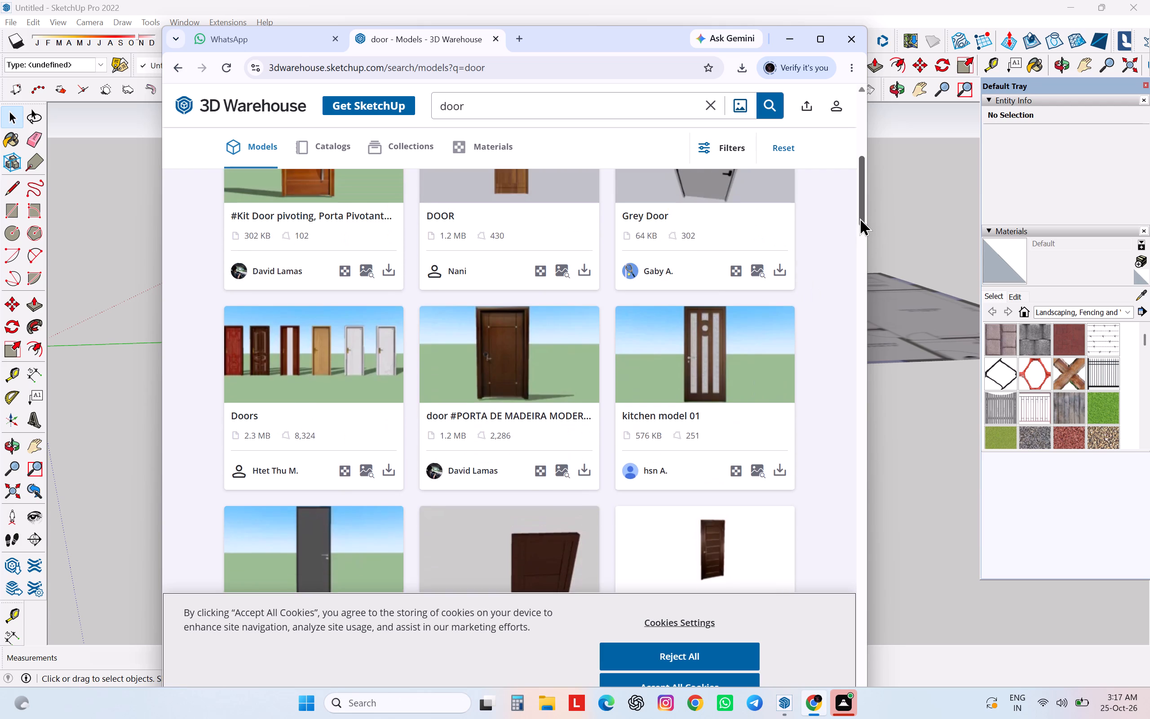
left_click_drag(859, 217, 860, 205)
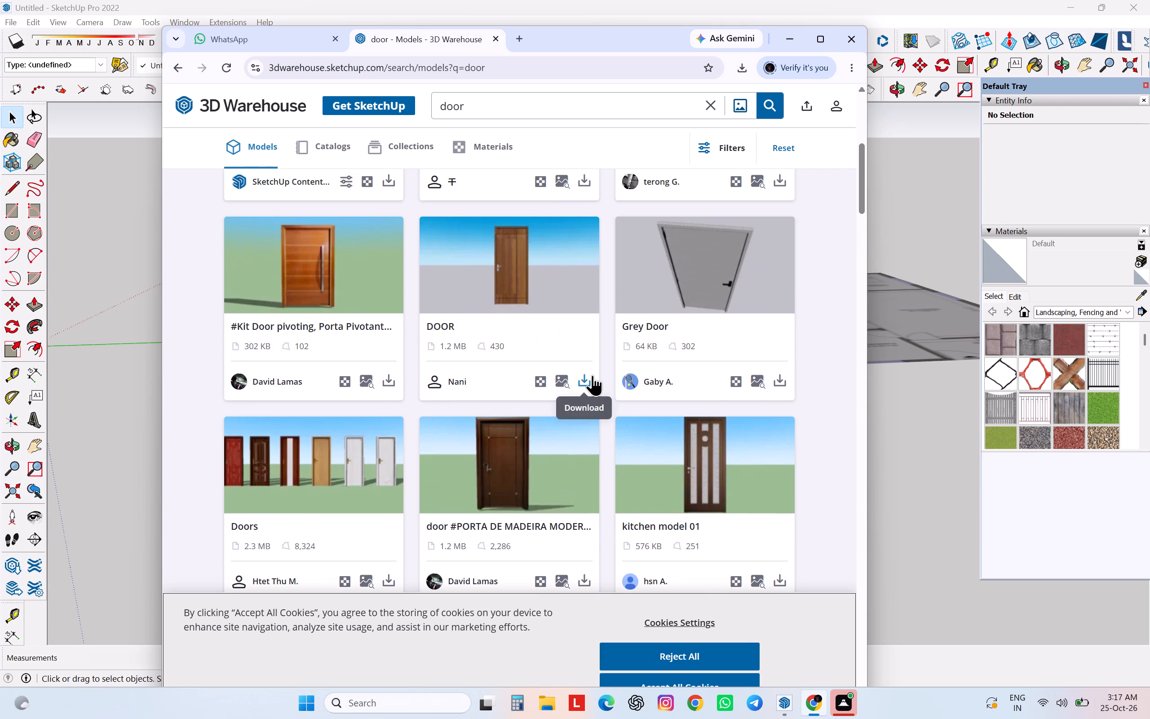
left_click(592, 375)
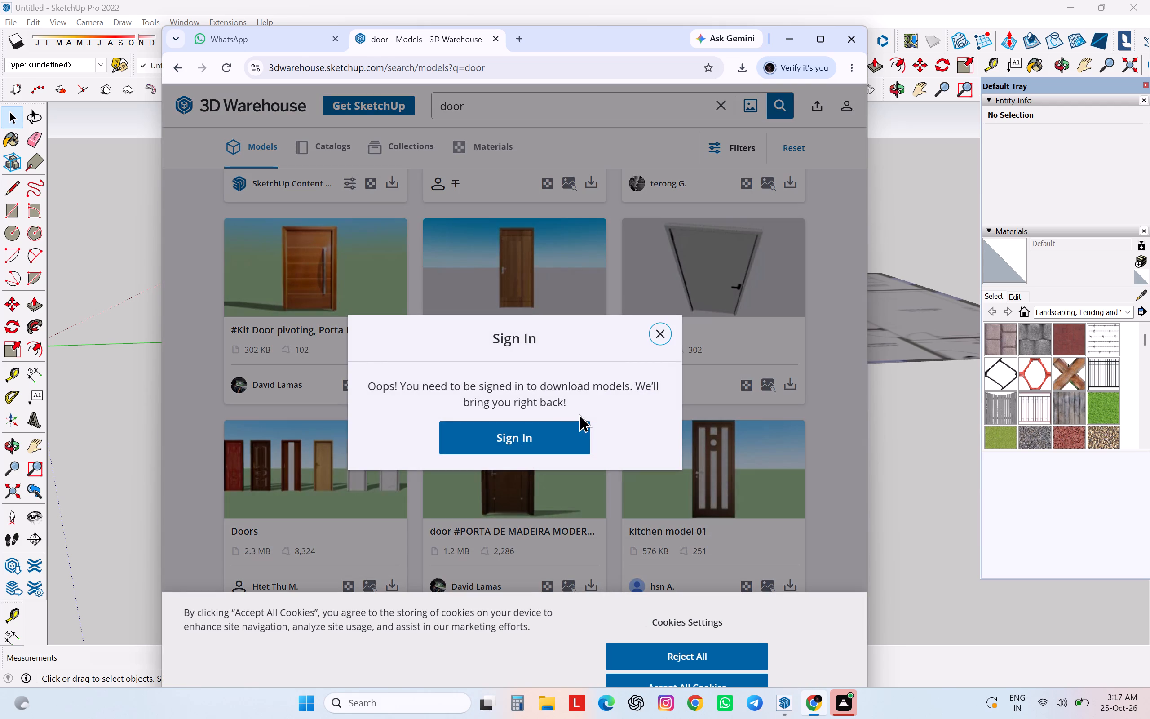
Start signing in to the Trimble account with Google so that models can be downloaded.
left_click(543, 424)
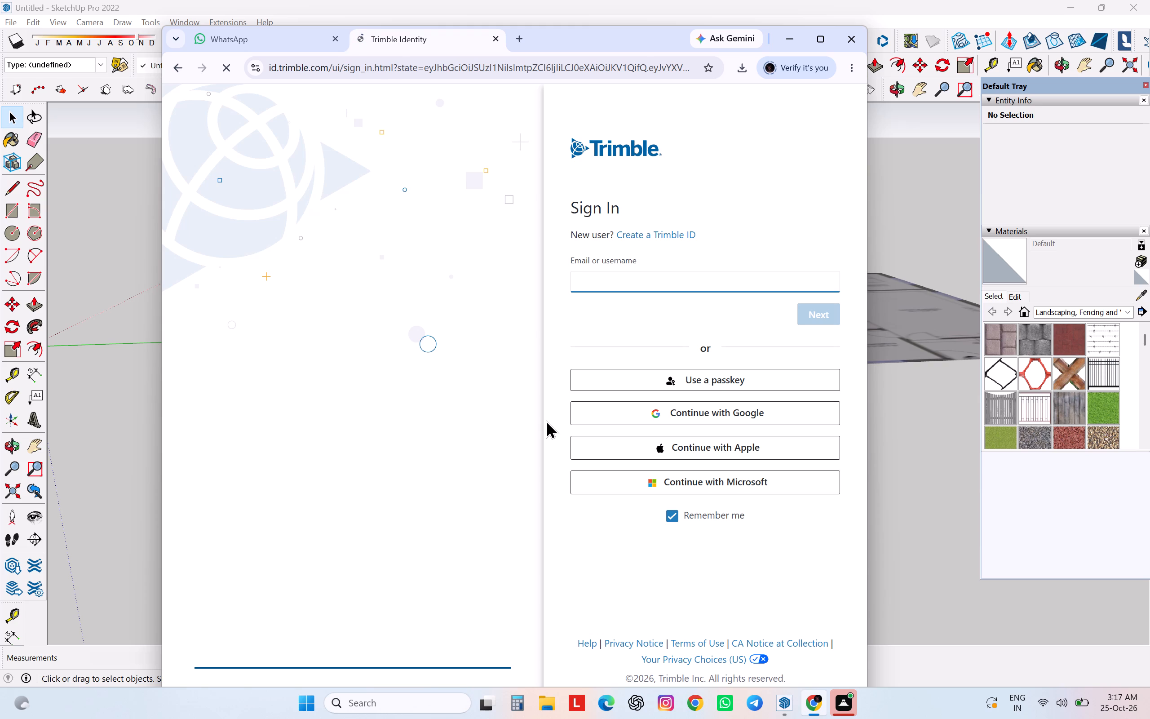
left_click(658, 418)
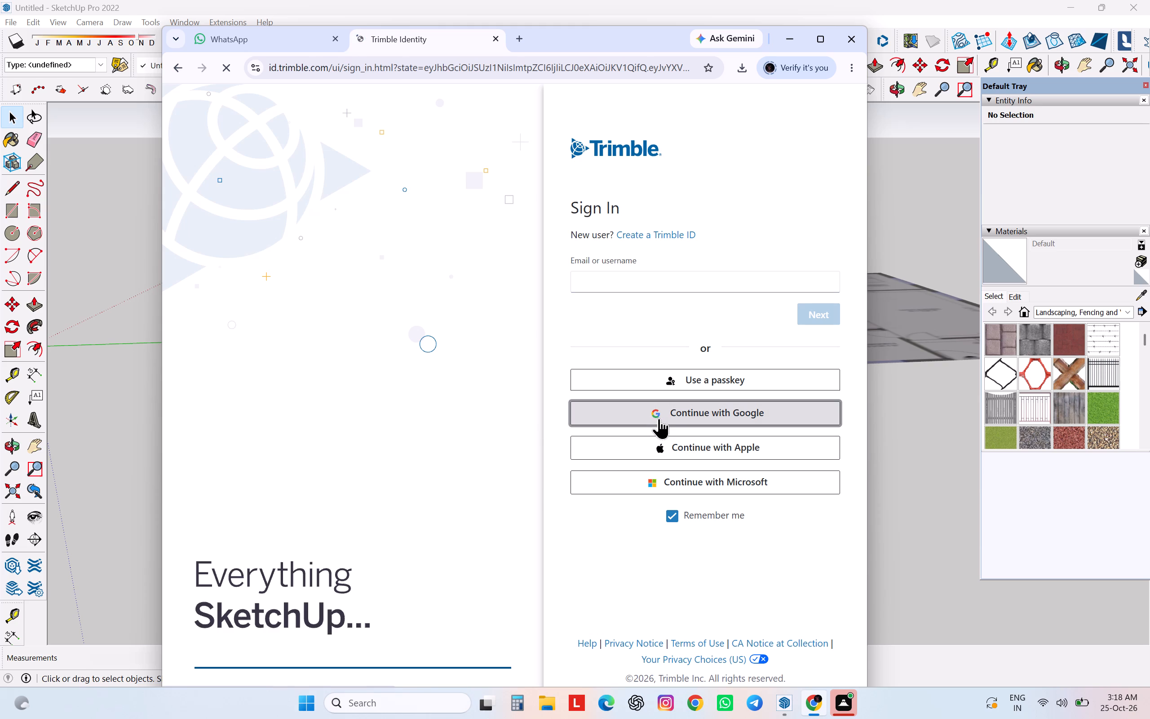
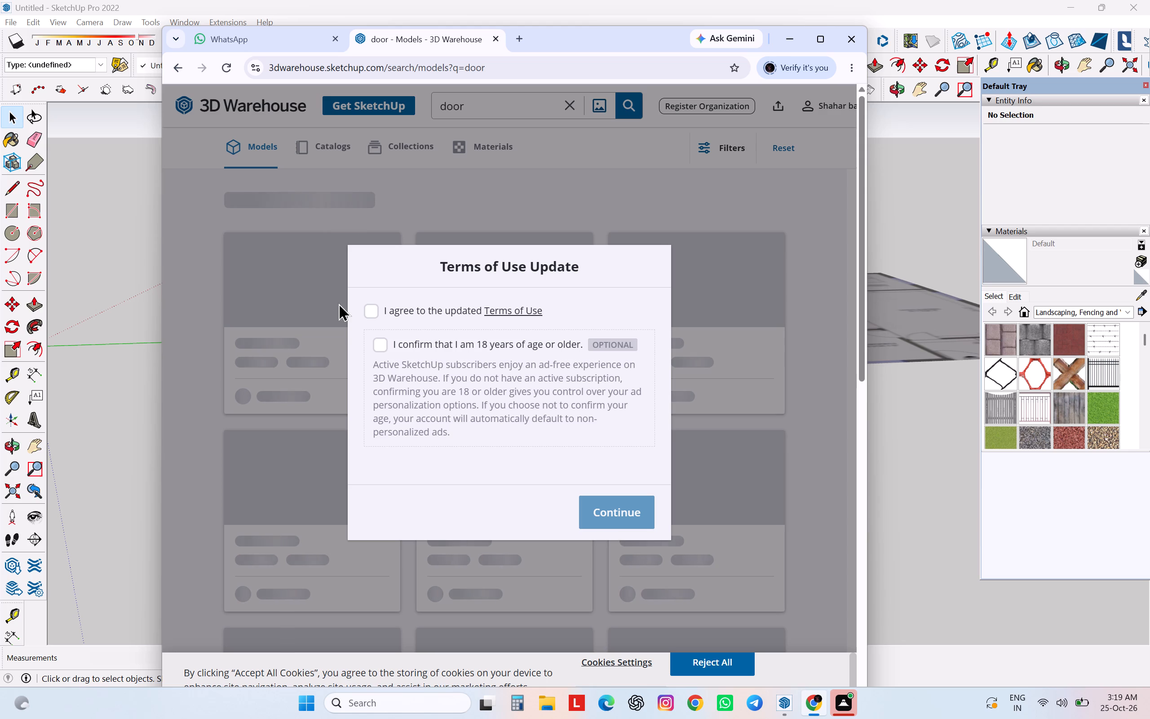
Agree to the updated Terms of Use, confirm being 18 years or older, and continue to the door results.
left_click(367, 307)
left_click(379, 345)
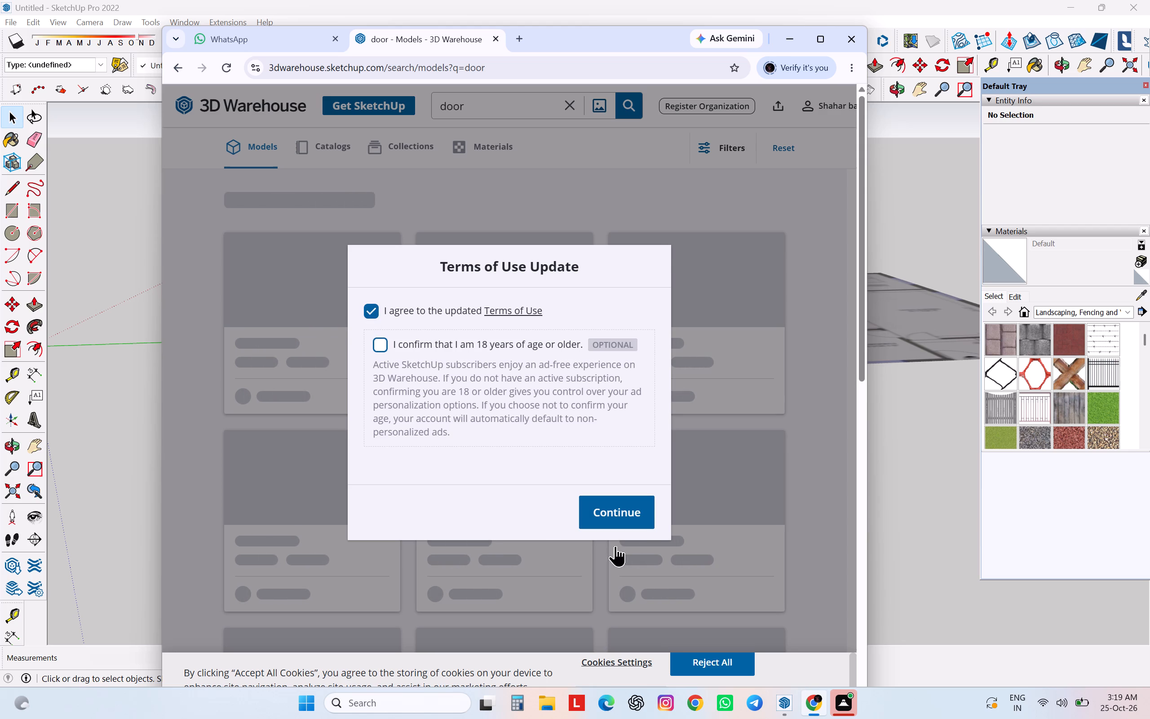
left_click(626, 519)
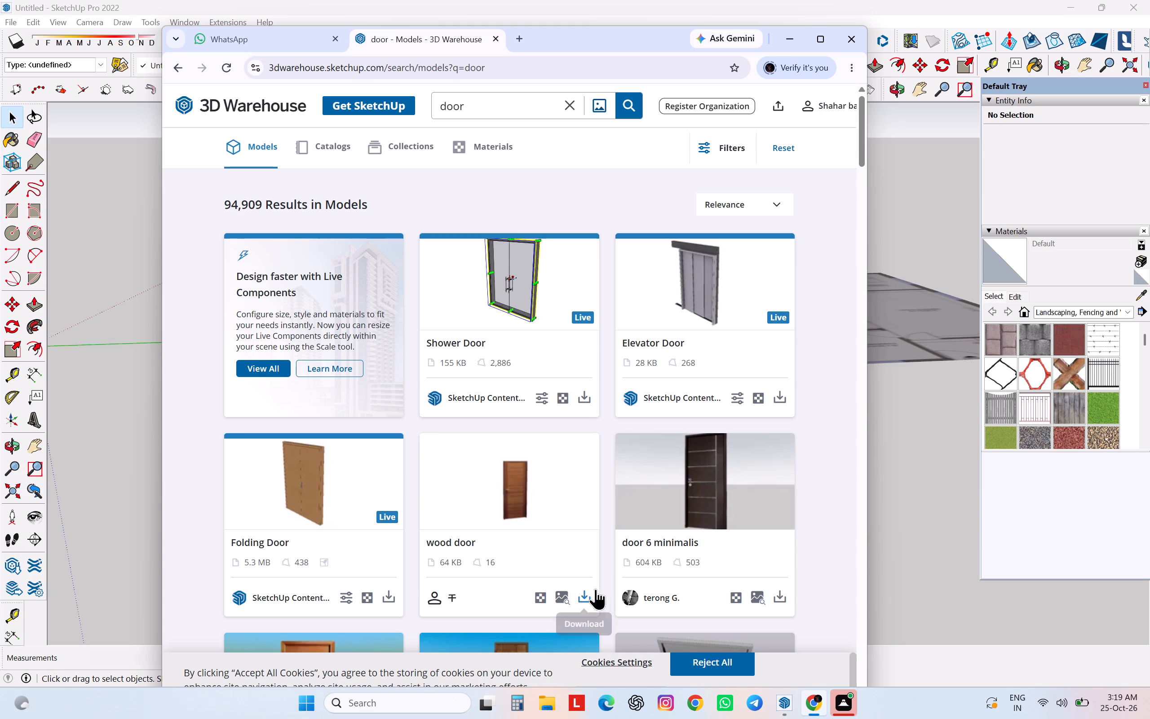
Download the 64 KB model titled wood door as a SketchUp file.
left_click(584, 599)
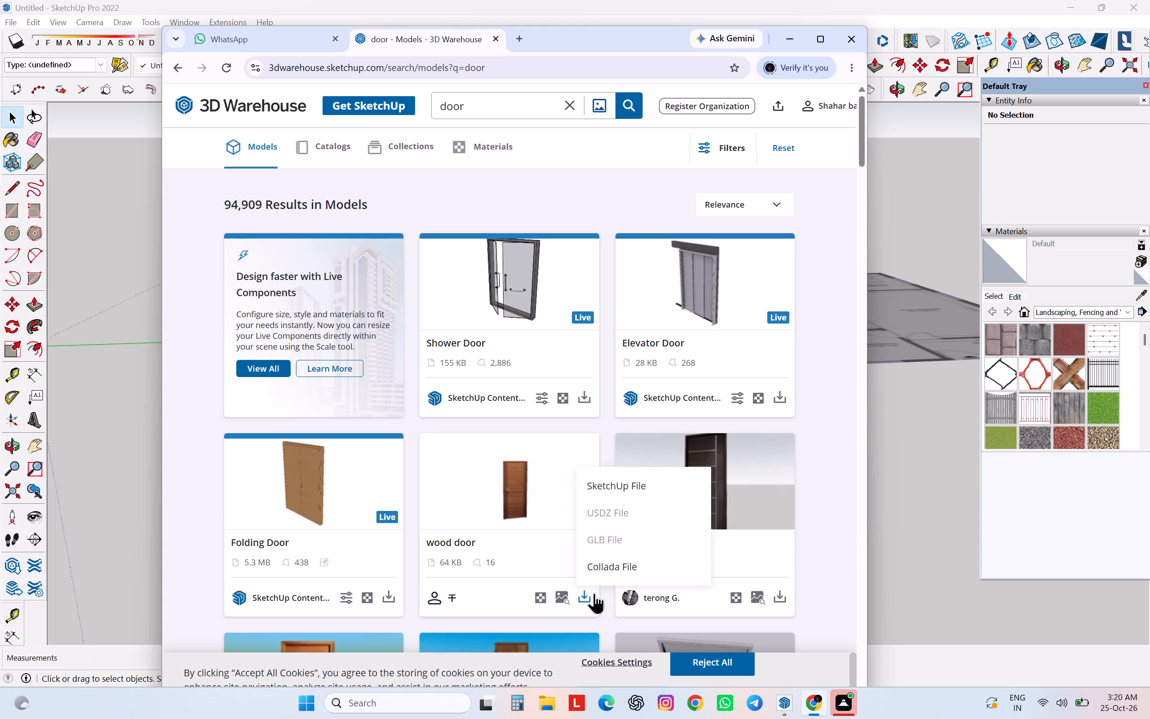
left_click(636, 484)
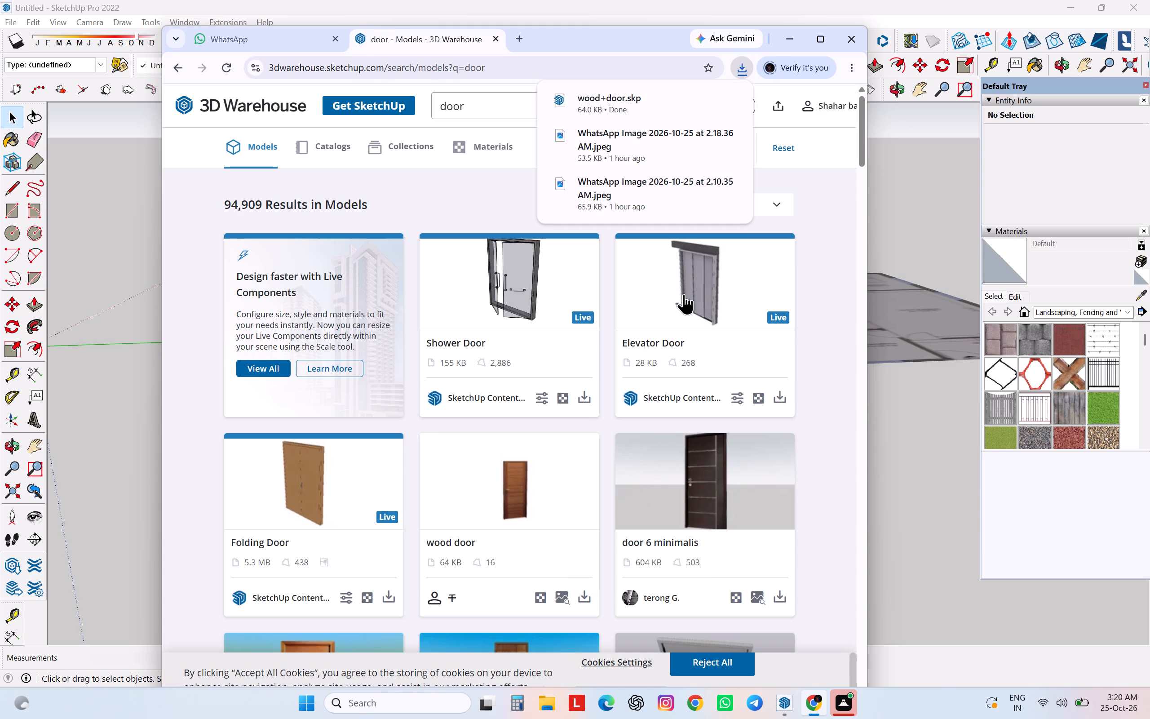
Open the downloaded wood+door file from the Downloads folder in SketchUp and close the folder window.
left_click(712, 92)
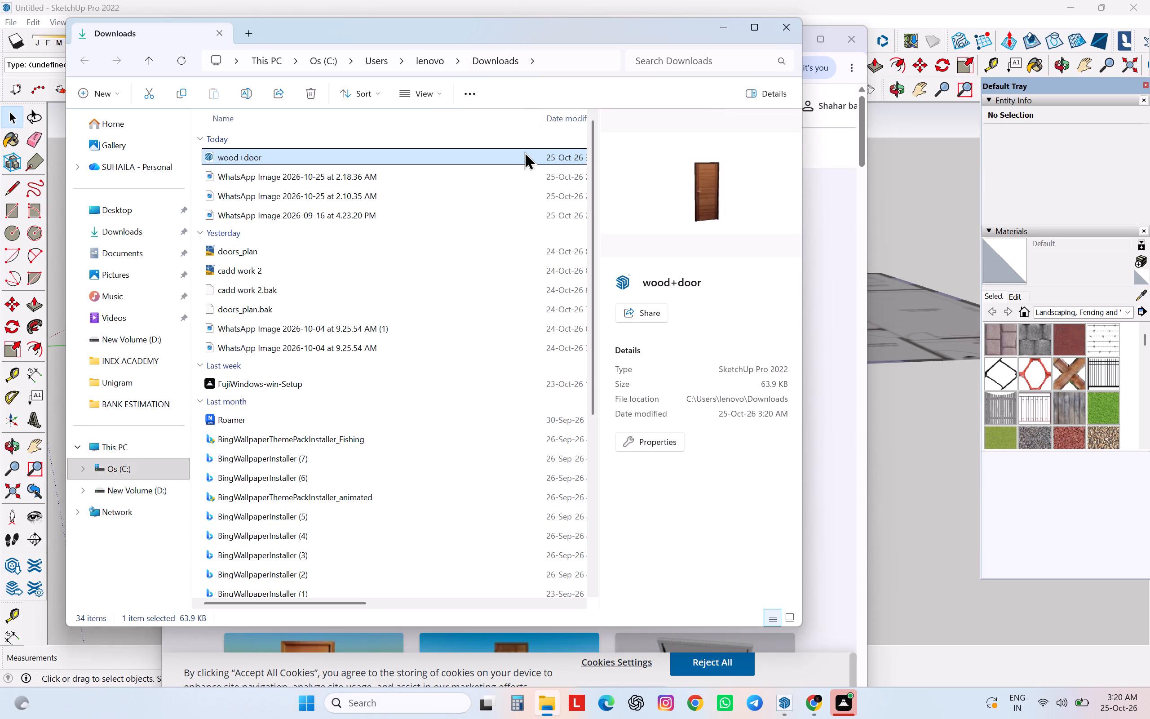
double_click(524, 151)
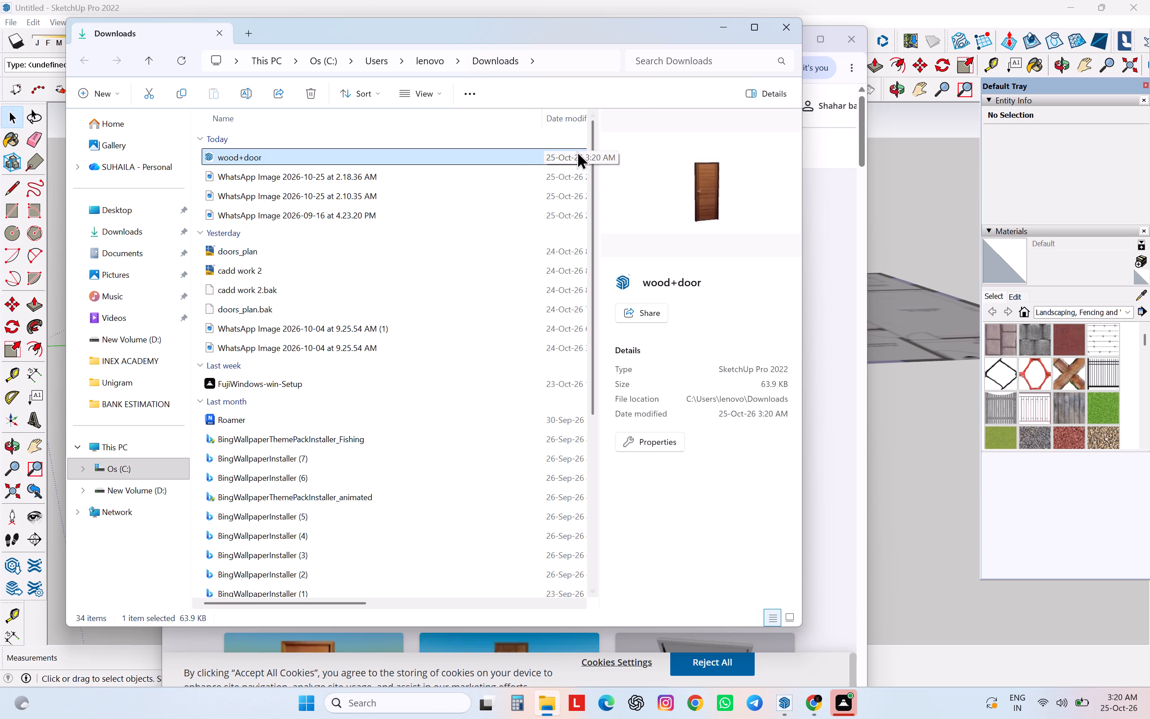
triple_click(515, 151)
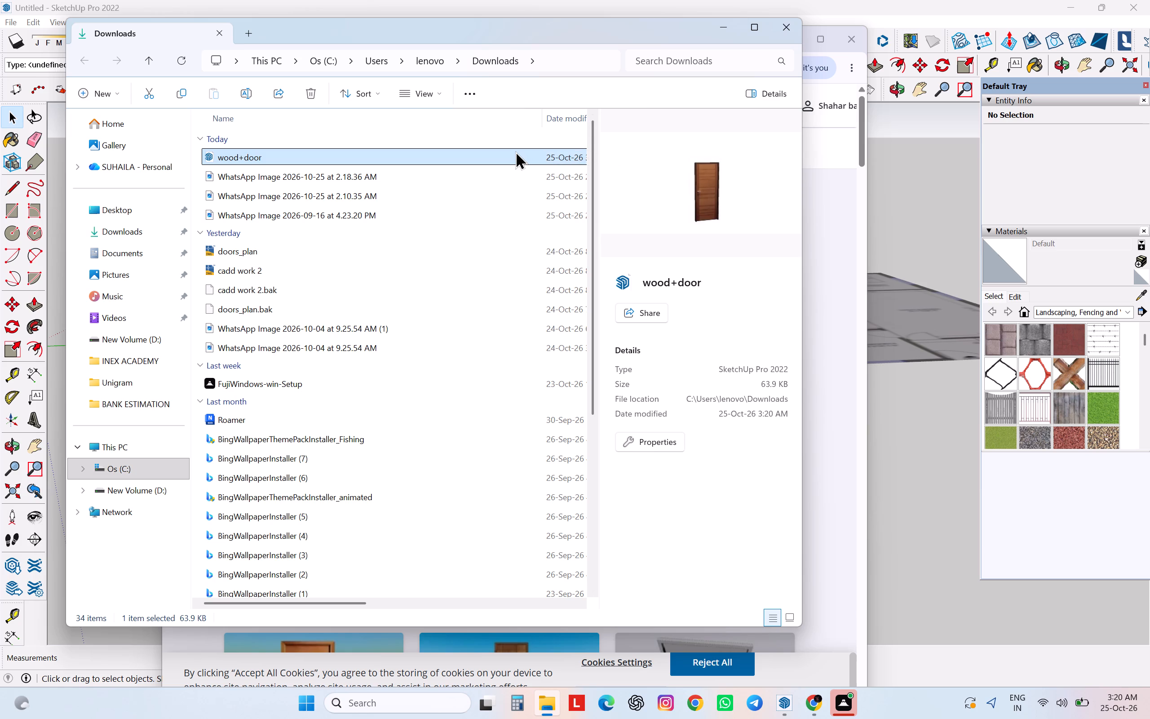
left_click_drag(615, 36, 957, 399)
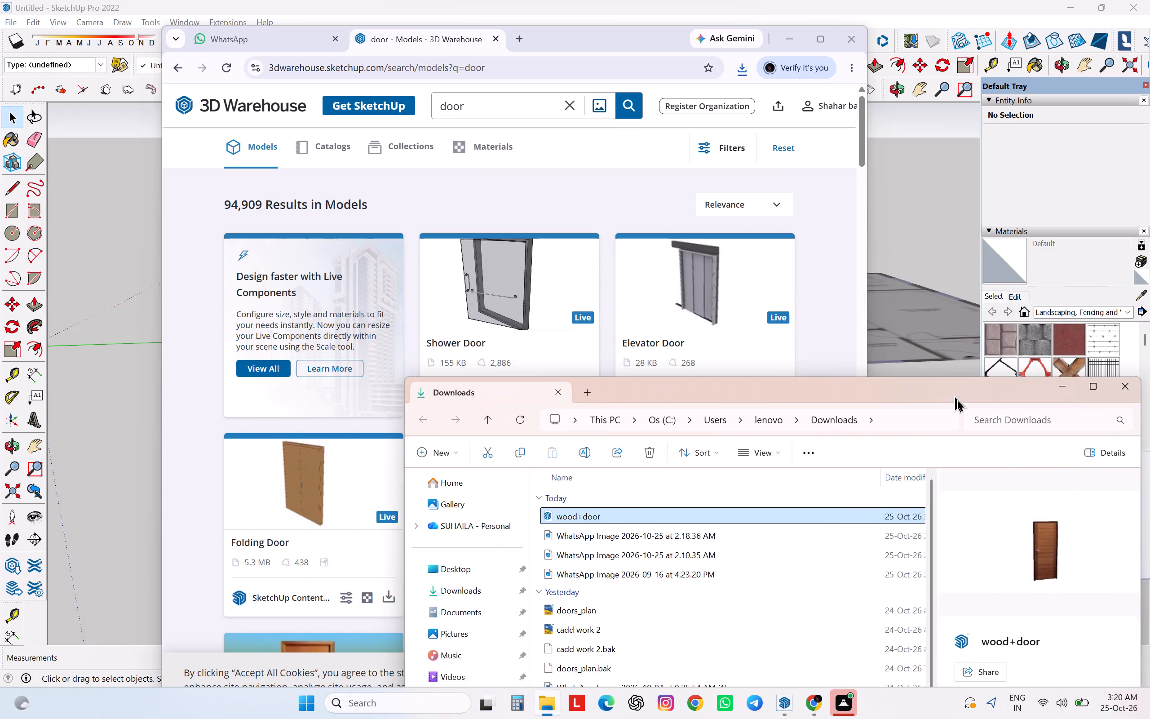
left_click_drag(957, 399, 700, 62)
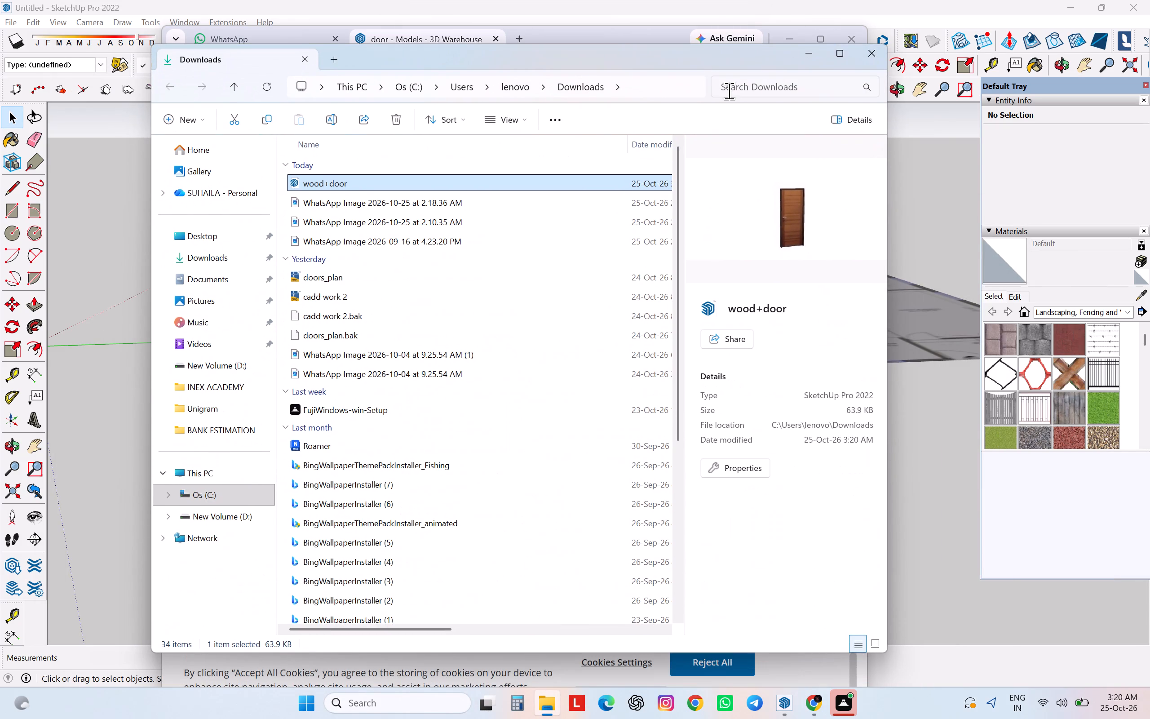
right_click(635, 186)
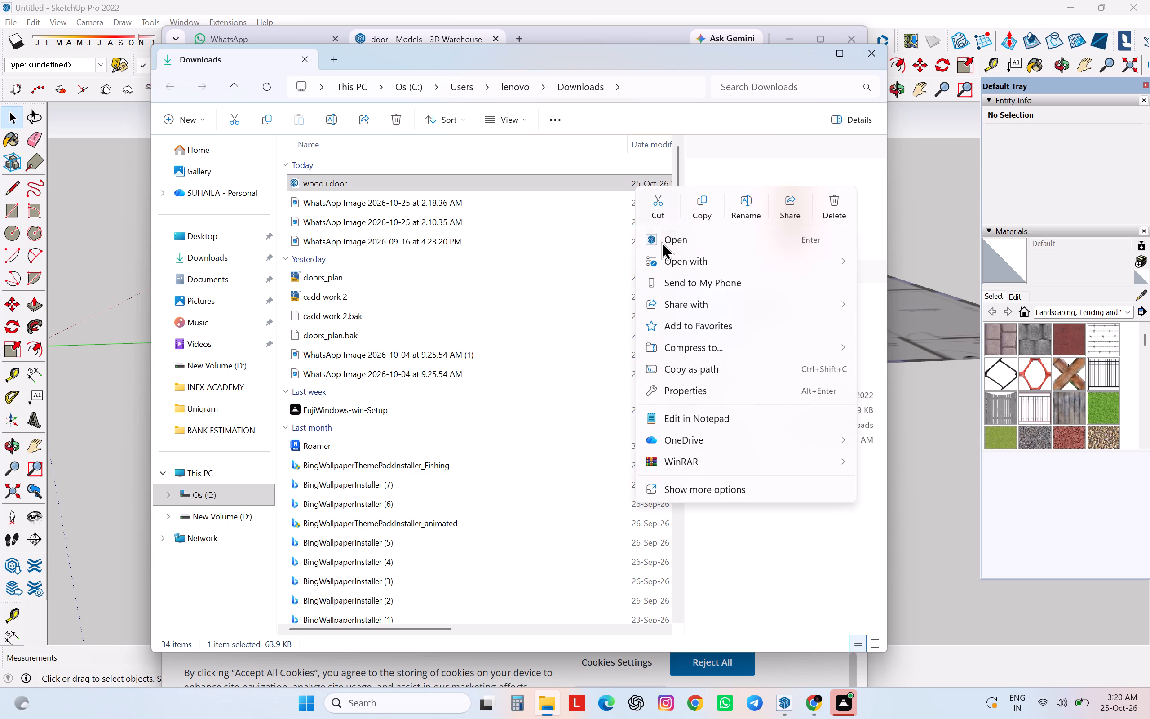
left_click(661, 241)
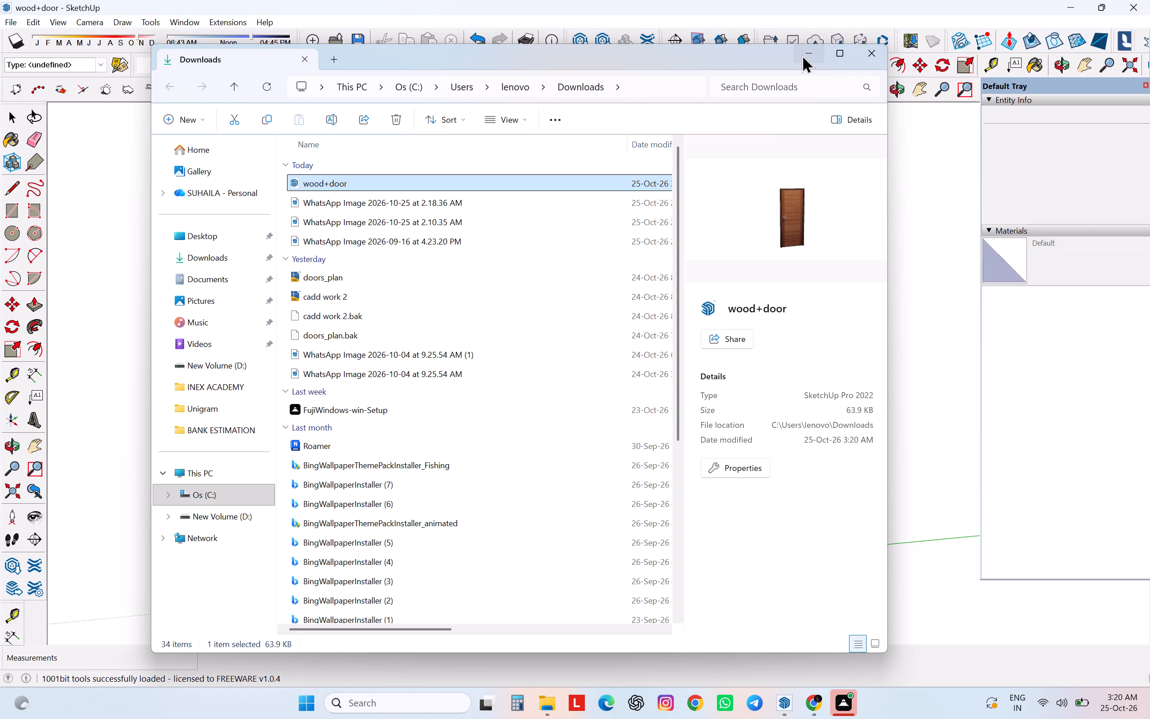
left_click(862, 48)
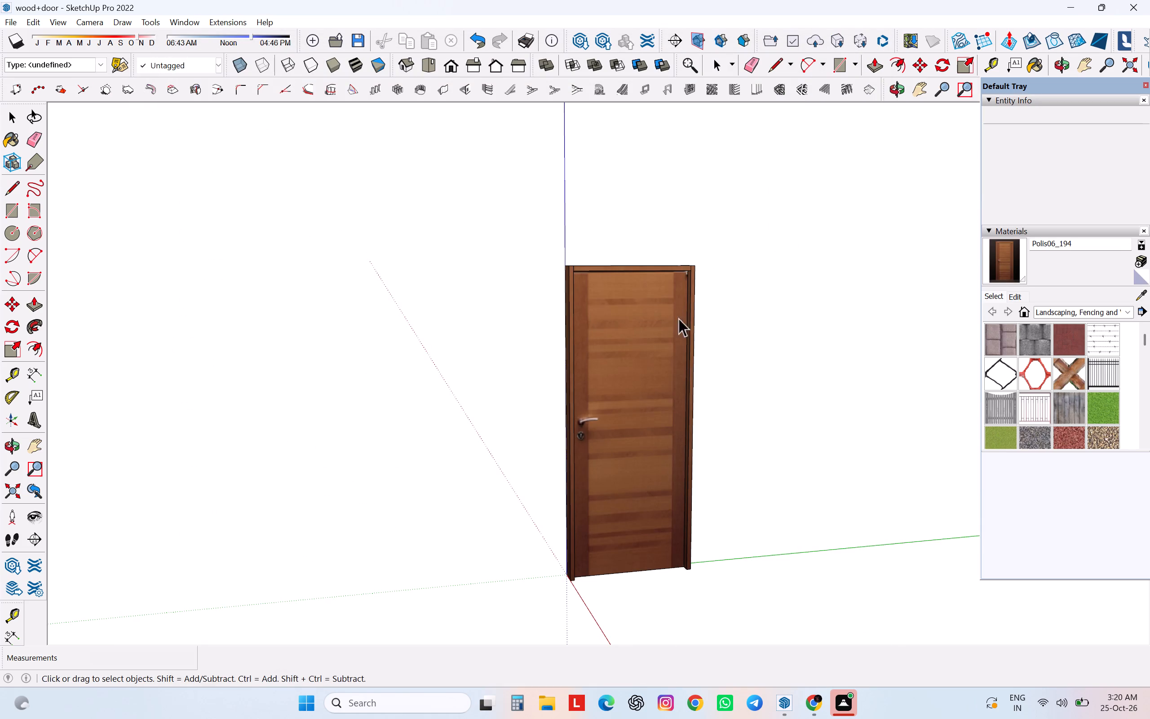
Select the entire wooden door, including its frame and handle, and copy it.
left_click(667, 333)
left_click_drag(822, 169, 554, 548)
left_click_drag(554, 548, 498, 579)
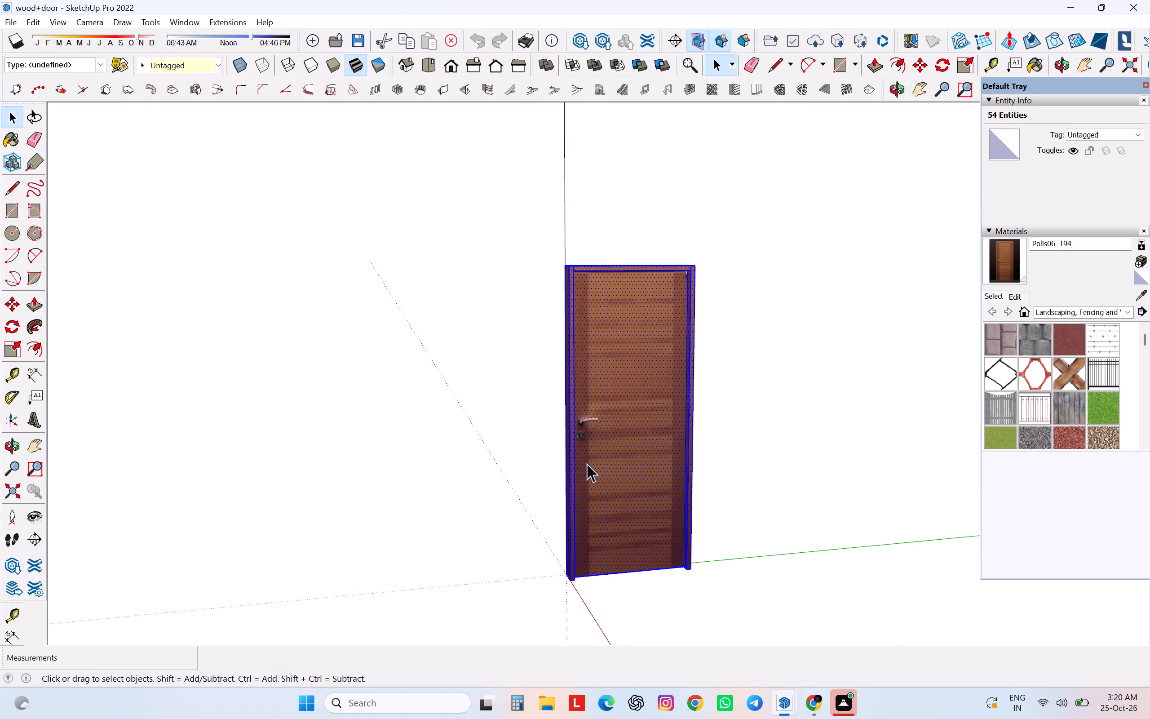
key("ctrl+c")
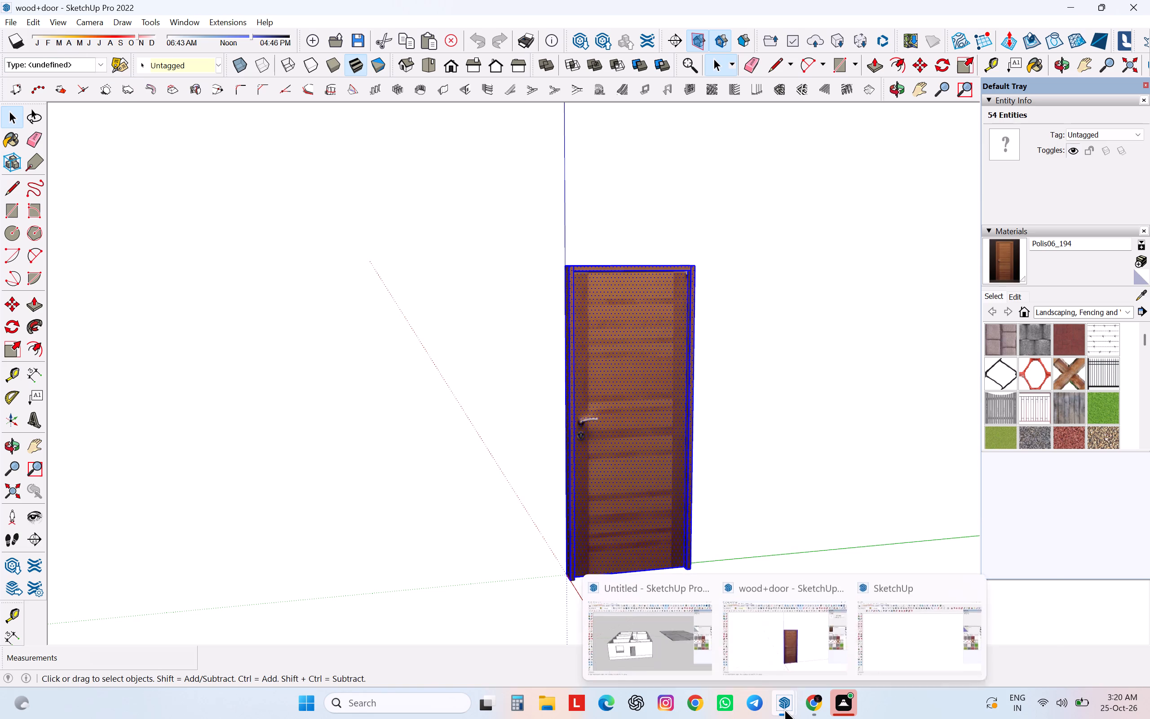
Switch to the untitled house model and paste the door on the ground outside the front wall, near its corner.
left_click_drag(588, 637, 590, 630)
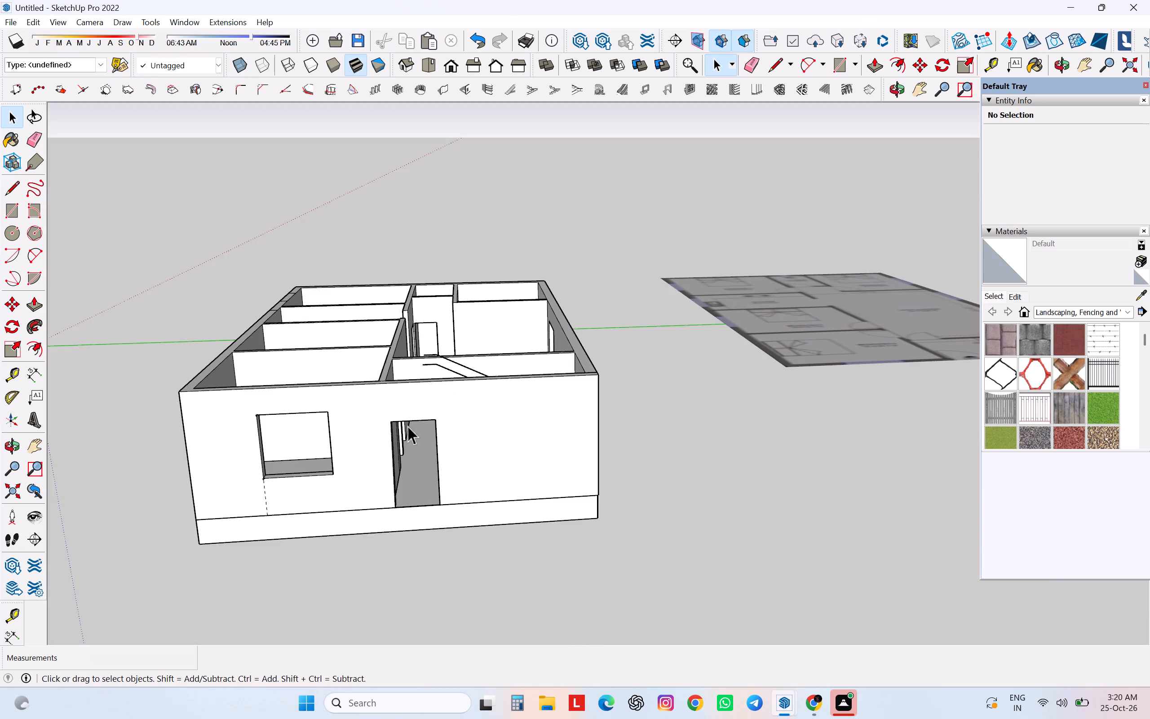
key("ctrl+v")
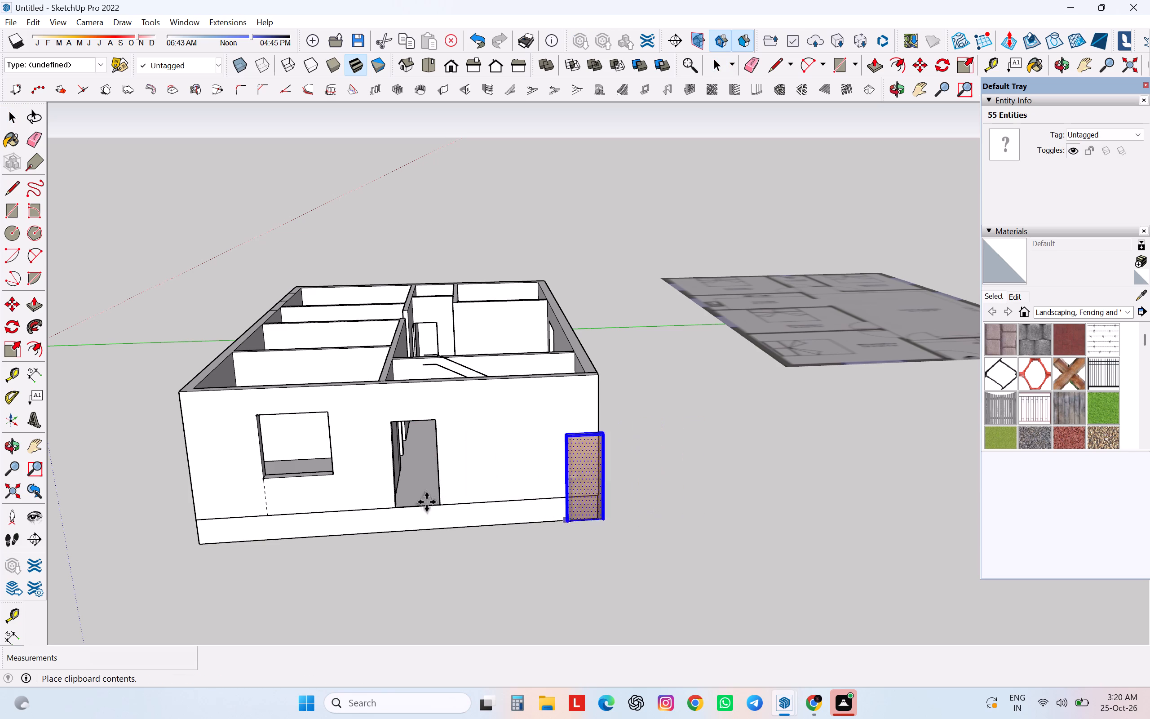
scroll(399, 510, "up", 7)
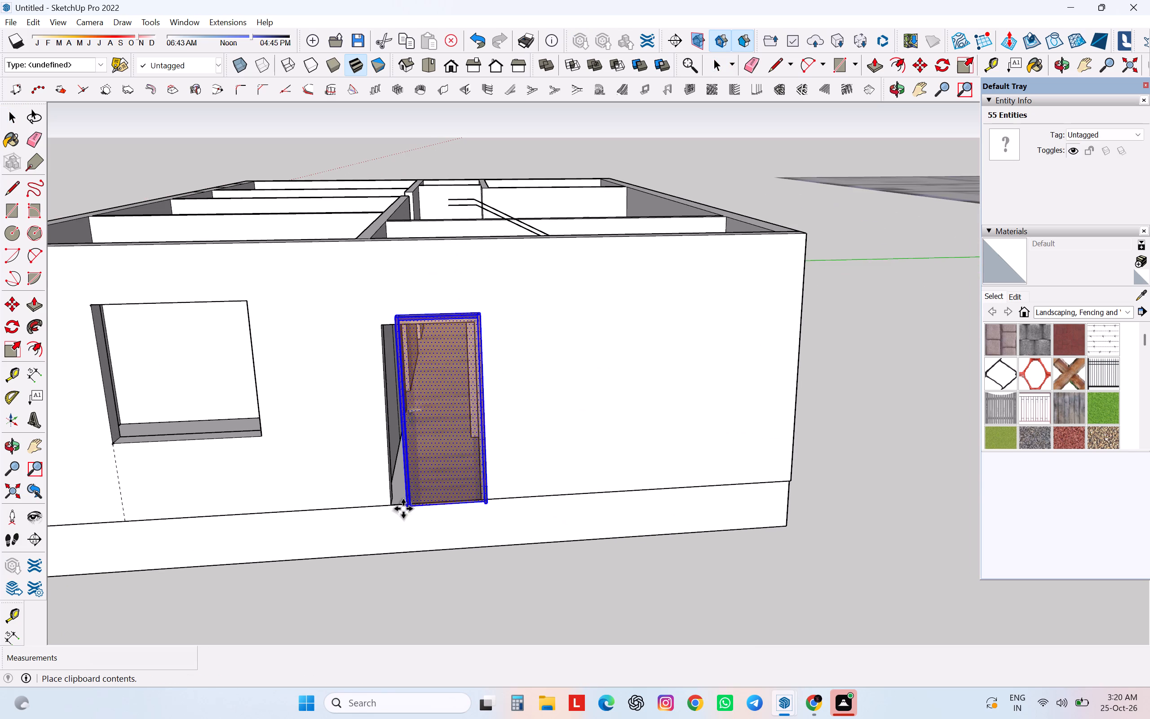
scroll(399, 504, "up", 8)
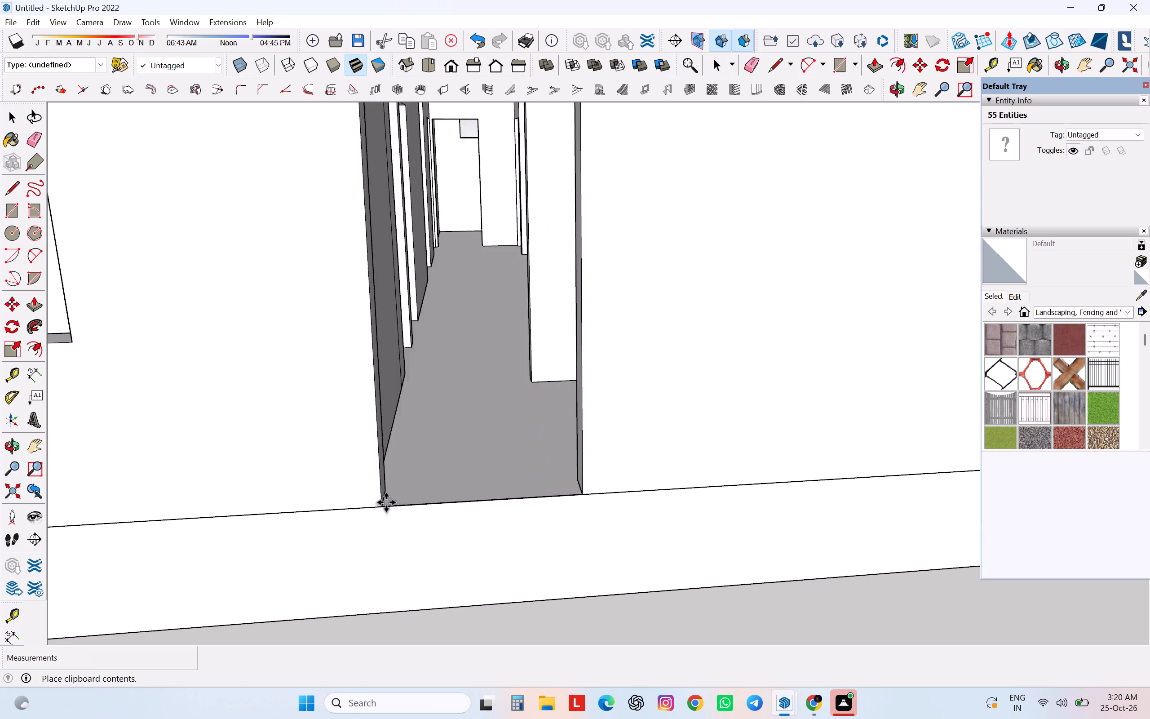
scroll(429, 499, "down", 8)
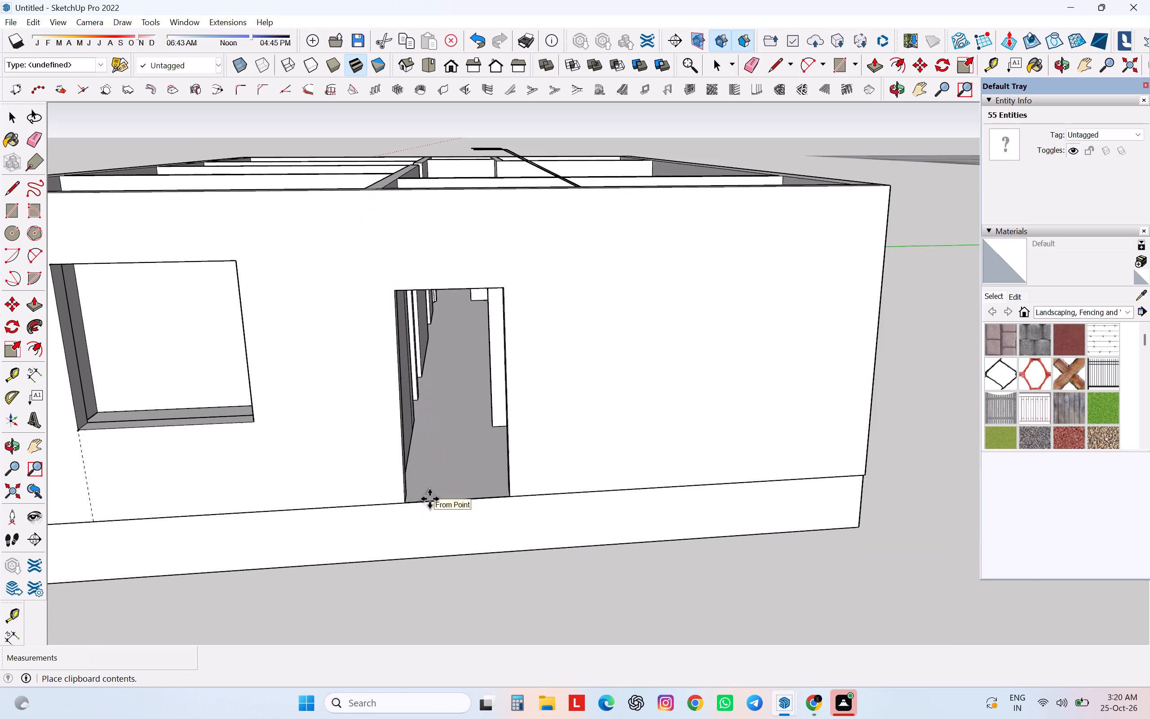
left_click(899, 602)
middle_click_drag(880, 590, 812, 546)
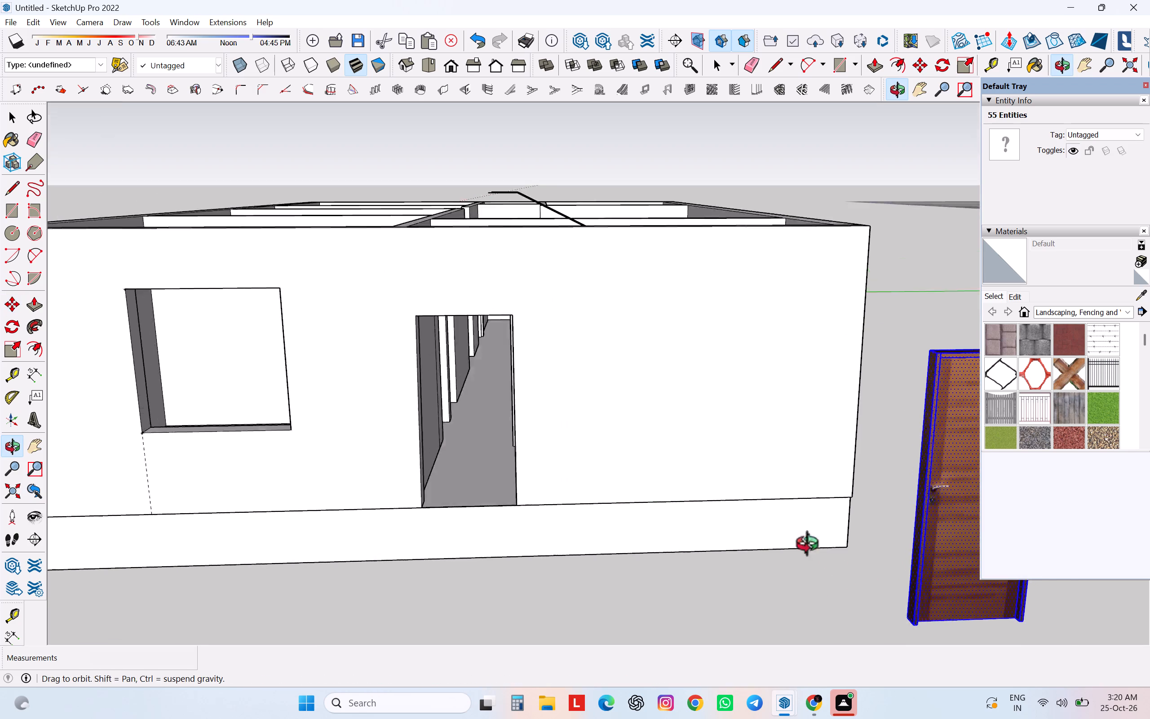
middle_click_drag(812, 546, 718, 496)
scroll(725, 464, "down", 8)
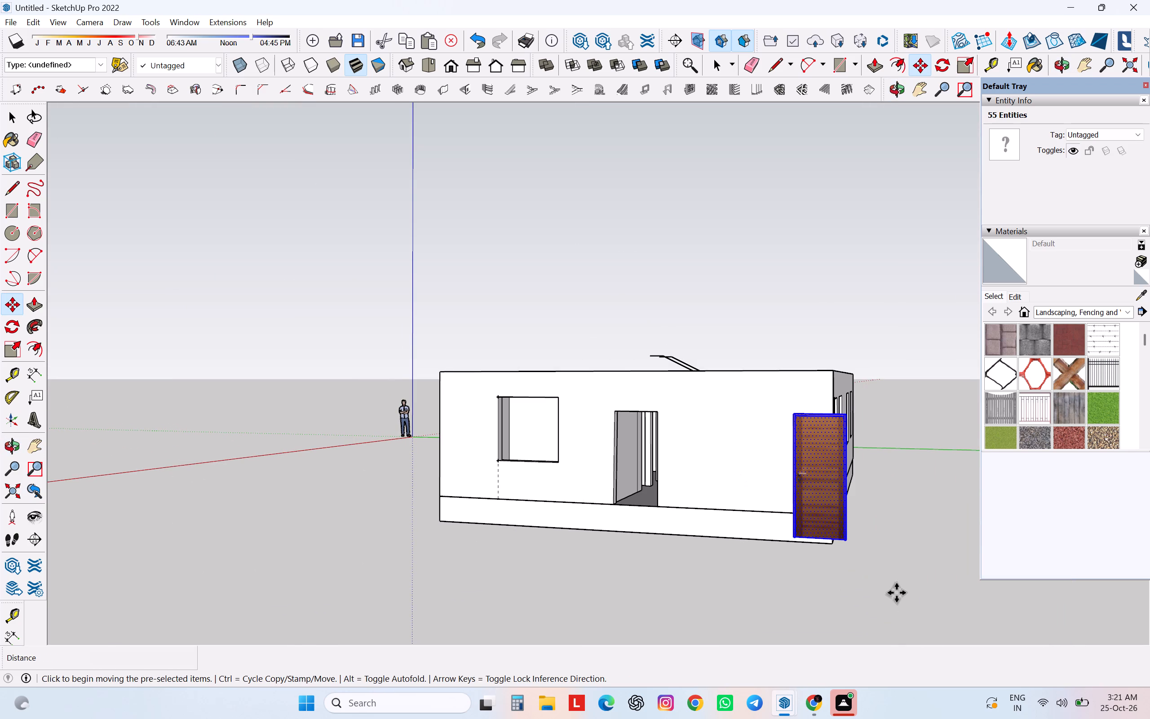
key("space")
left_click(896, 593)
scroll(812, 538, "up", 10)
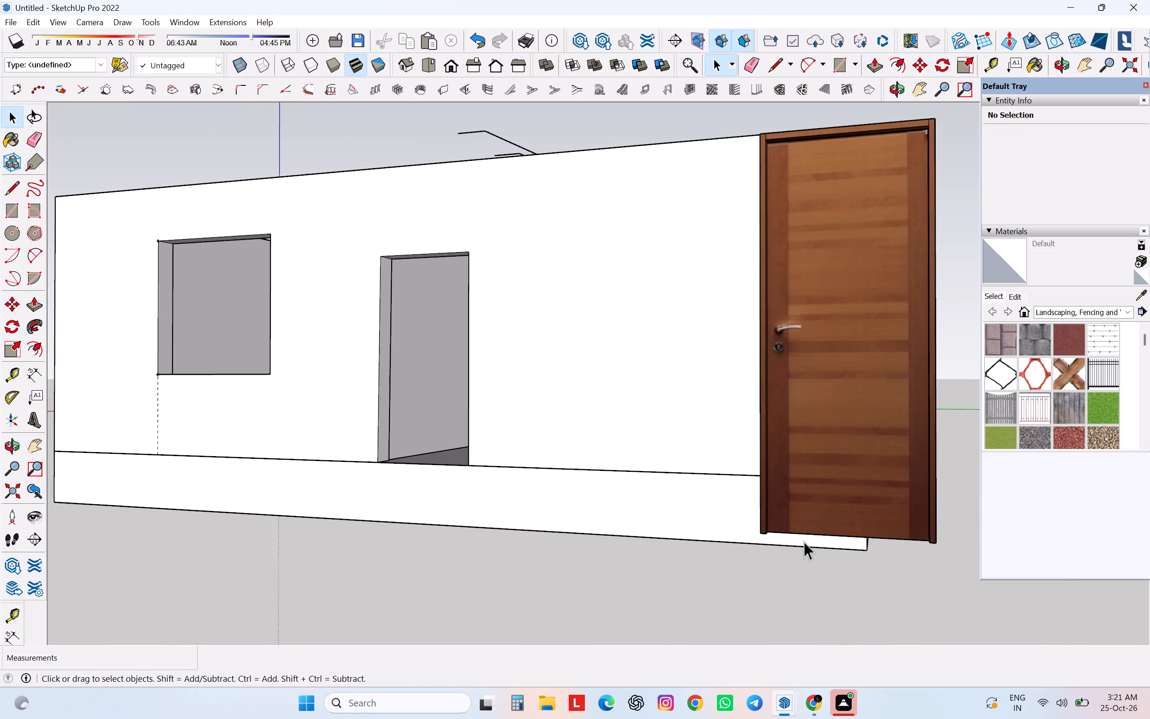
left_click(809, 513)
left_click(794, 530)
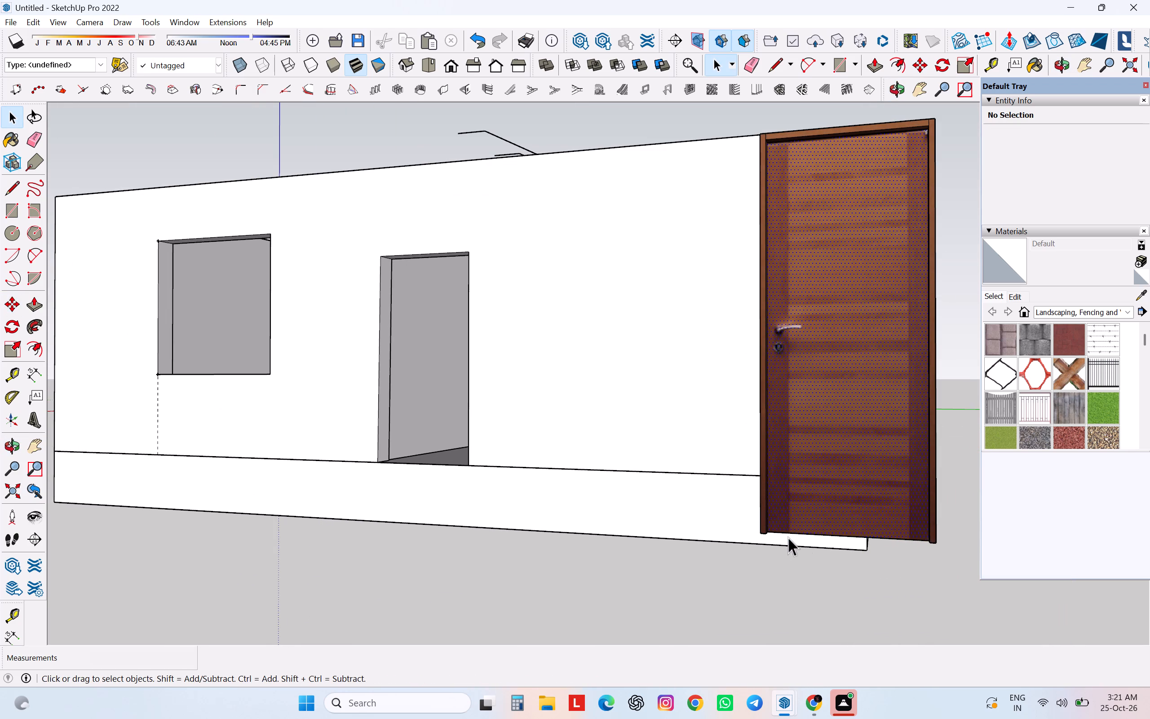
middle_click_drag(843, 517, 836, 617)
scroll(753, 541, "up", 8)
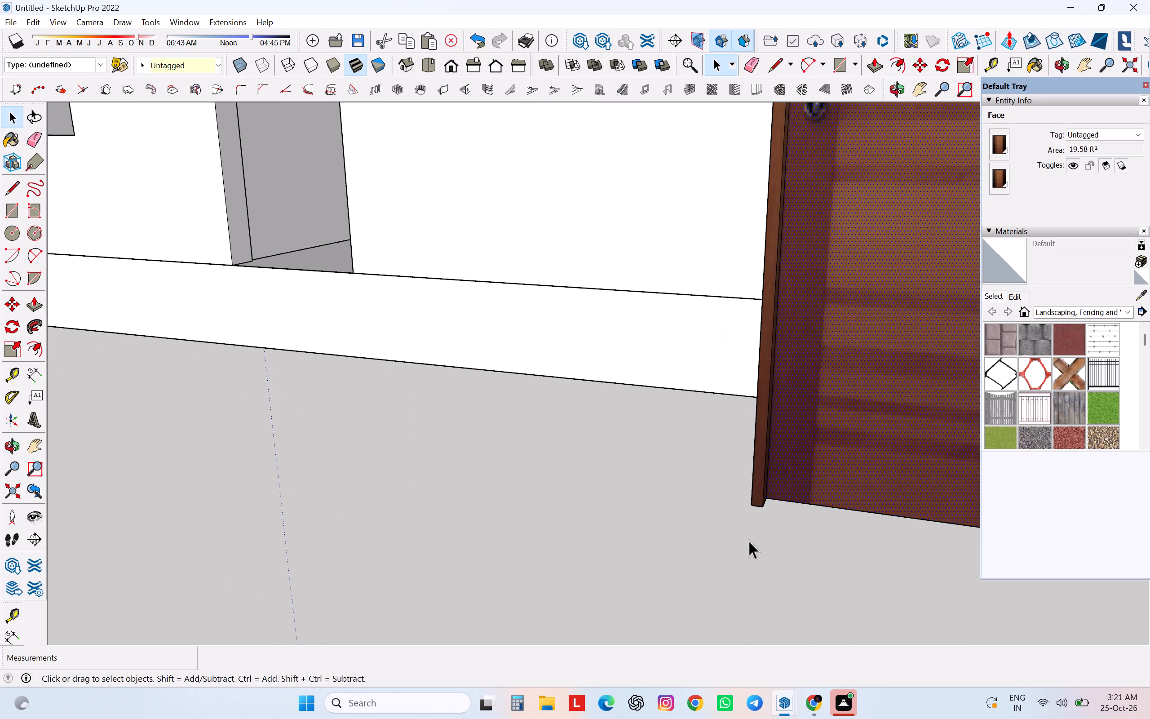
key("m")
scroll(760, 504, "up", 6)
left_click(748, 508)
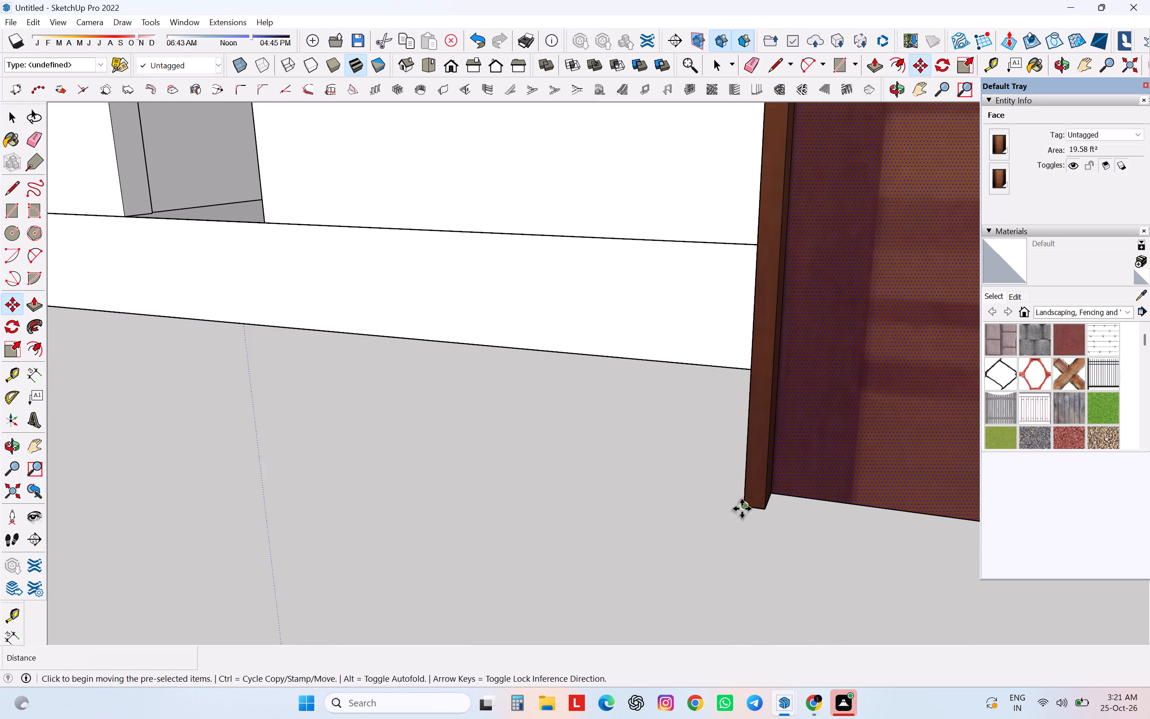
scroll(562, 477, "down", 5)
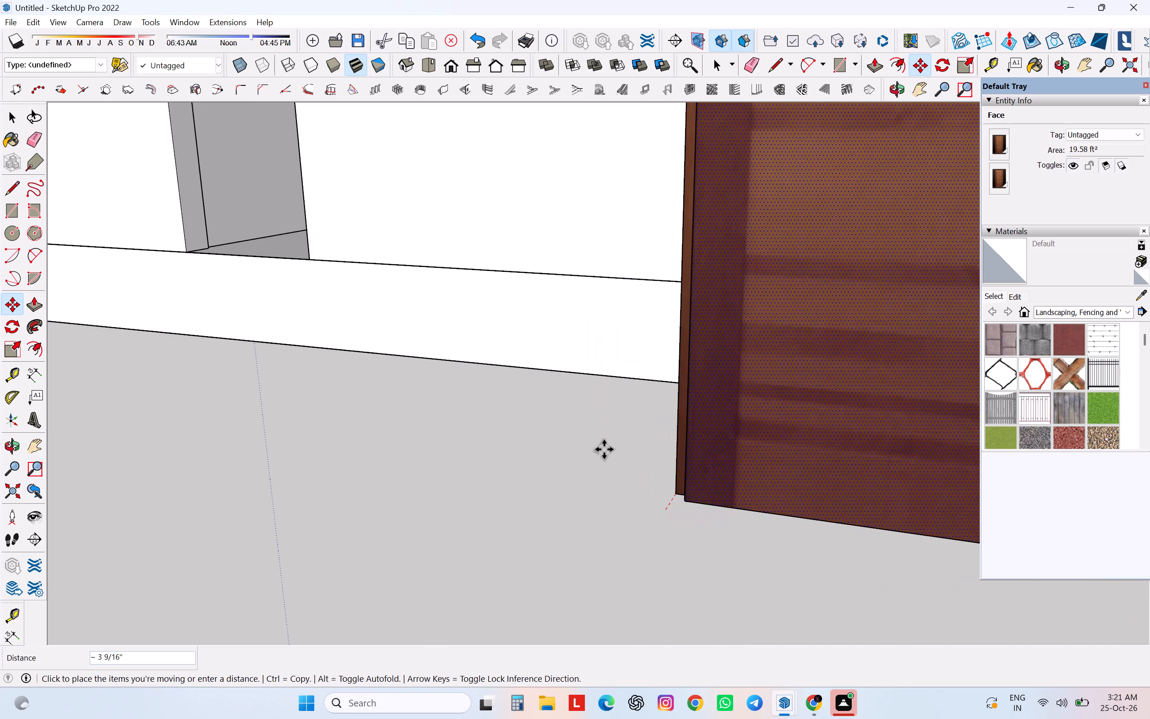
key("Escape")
Select all the loose geometry of the pasted door and make it a group.
scroll(603, 449, "down", 11)
middle_click_drag(697, 466, 480, 546)
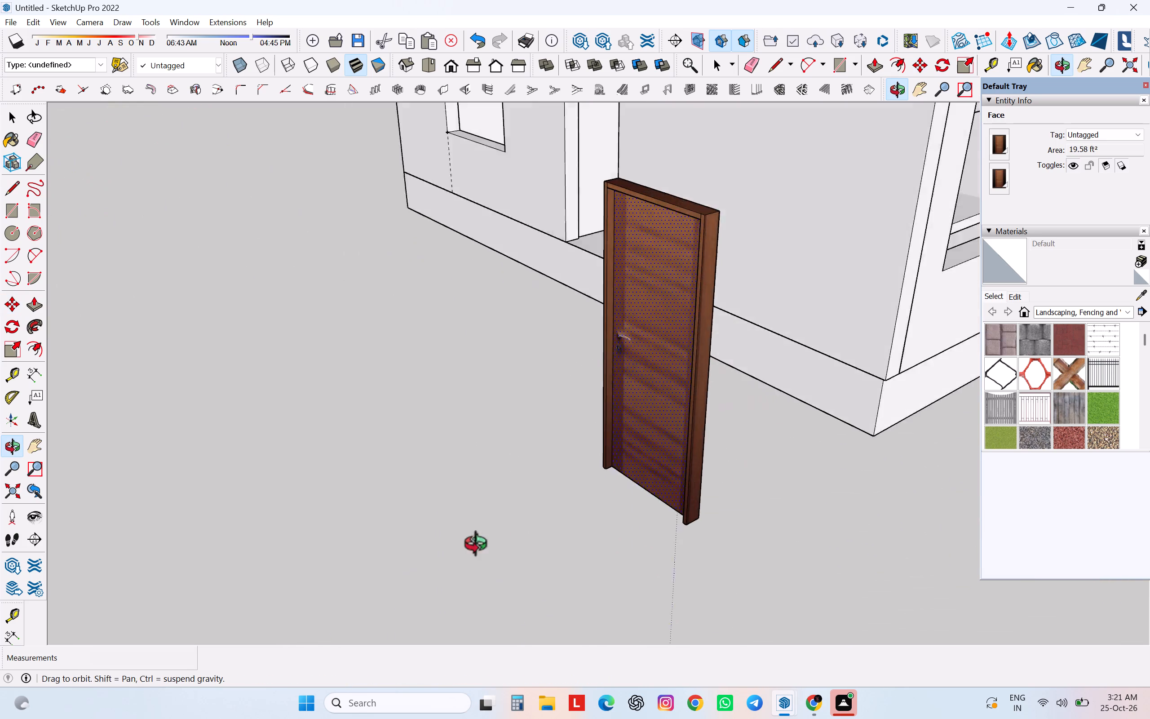
middle_click_drag(480, 546, 291, 528)
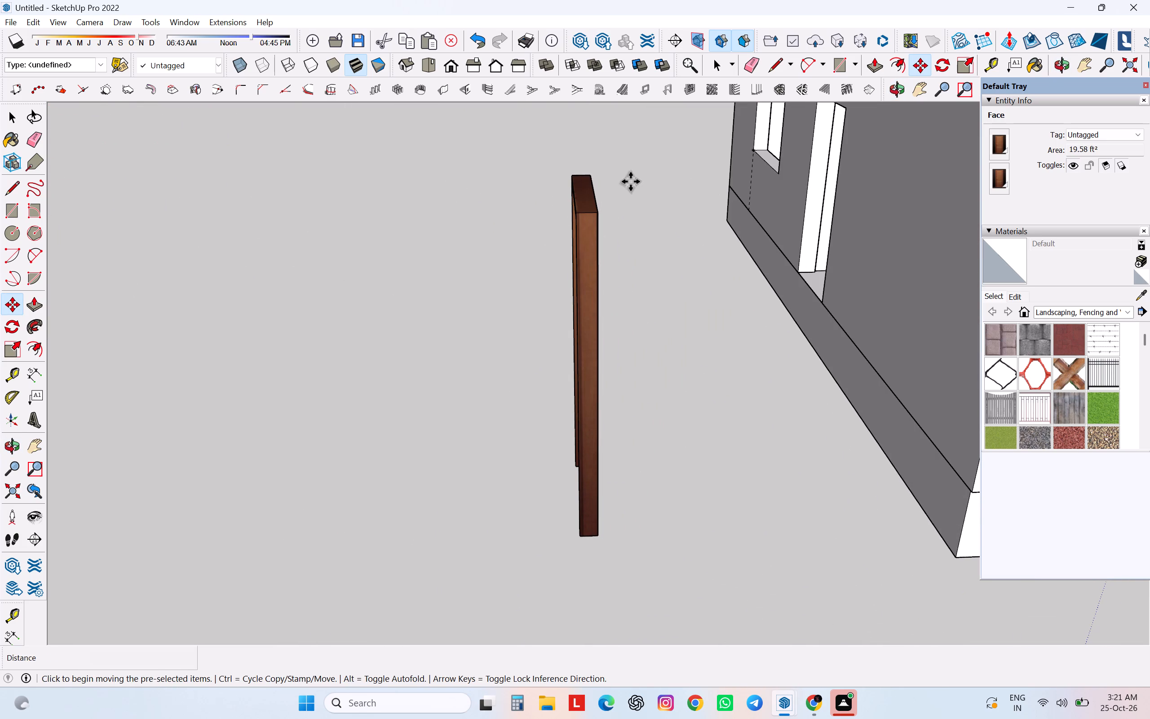
key("space")
left_click_drag(631, 179, 627, 179)
left_click_drag(666, 153, 637, 272)
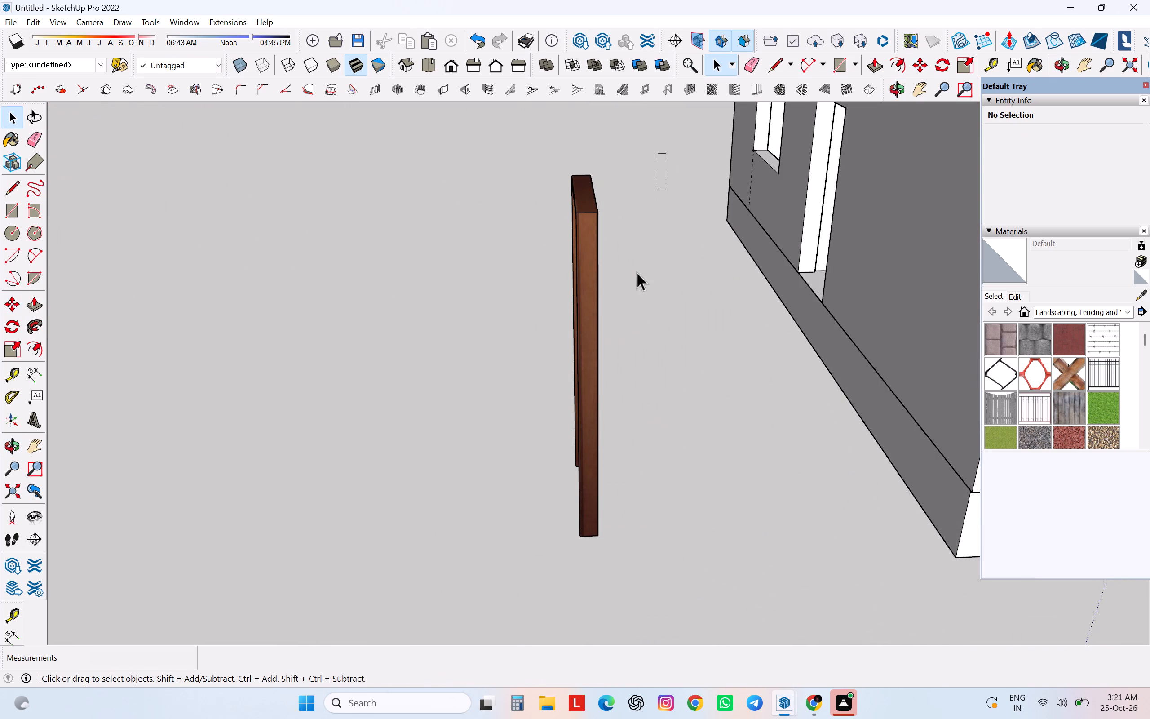
left_click_drag(637, 272, 444, 588)
middle_click_drag(535, 519, 538, 522)
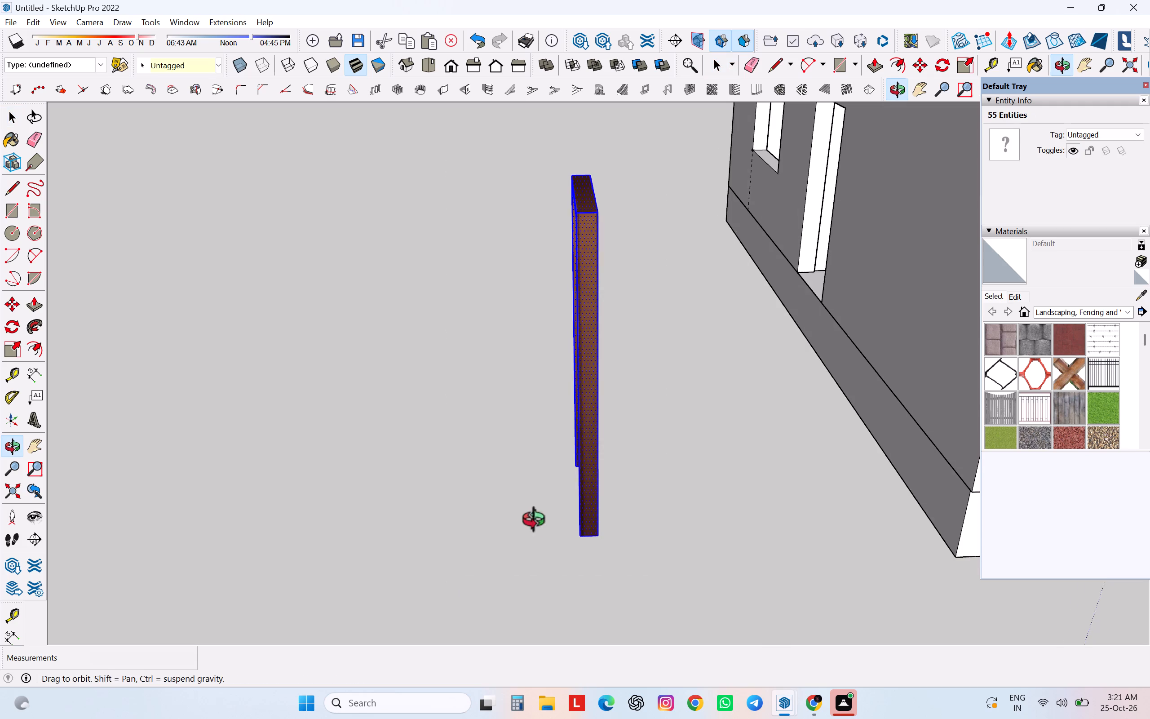
middle_click_drag(538, 522, 937, 475)
right_click(584, 497)
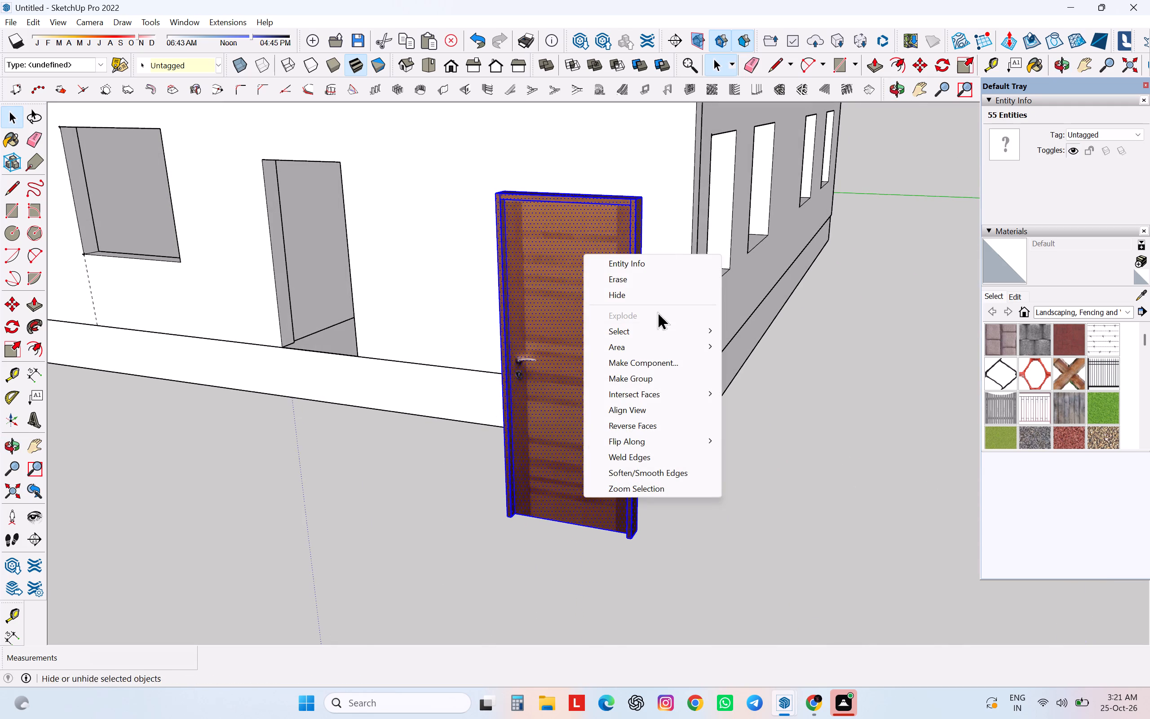
scroll(641, 374, "down", 1)
left_click(641, 374)
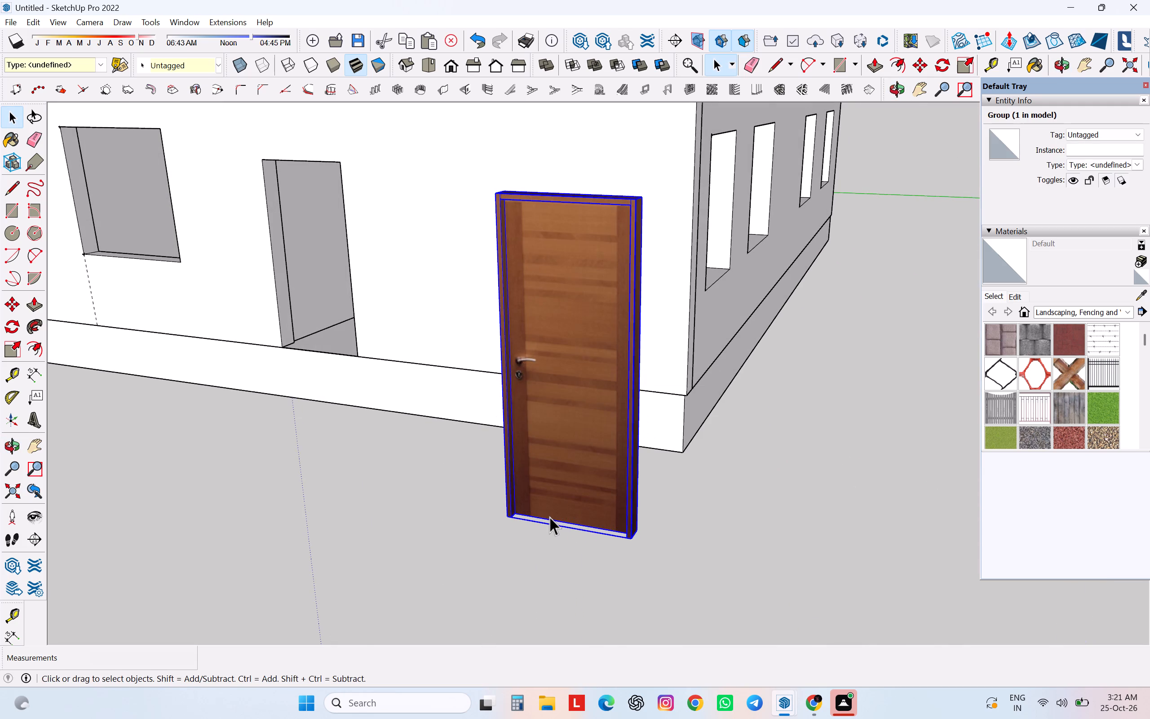
Move the door group by its lower outer corner onto the matching bottom corner of the front wall's door opening.
key("m")
scroll(485, 540, "up", 7)
scroll(554, 484, "up", 6)
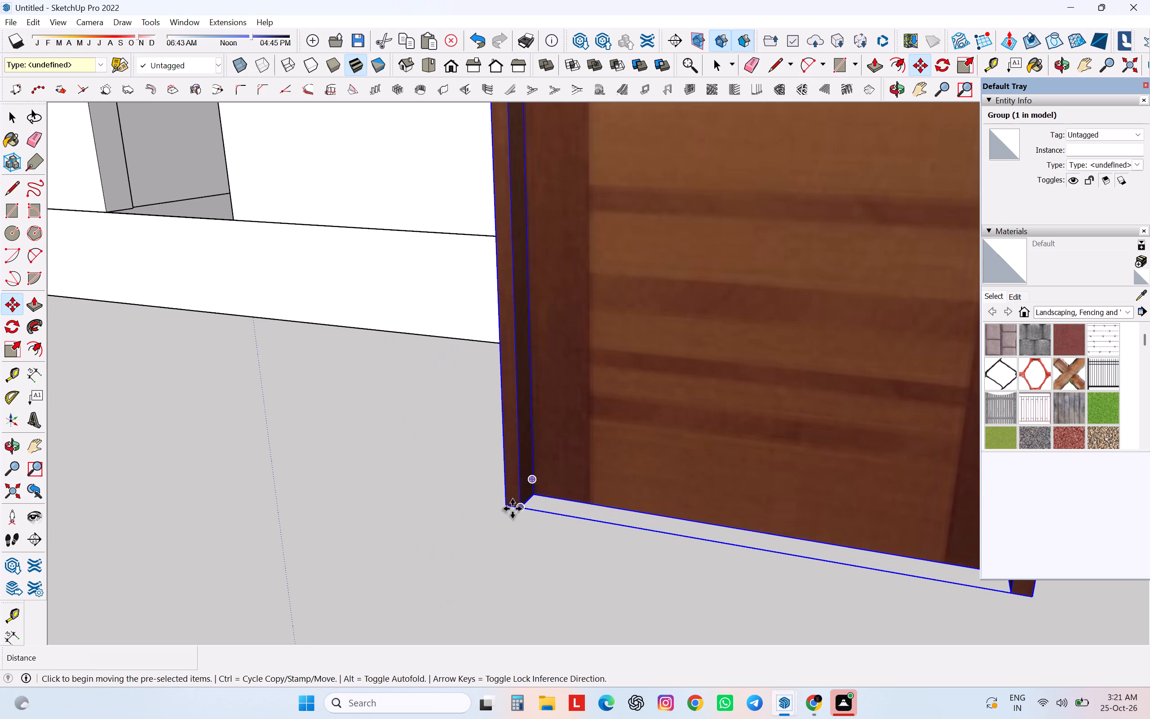
left_click(511, 508)
scroll(524, 499, "down", 15)
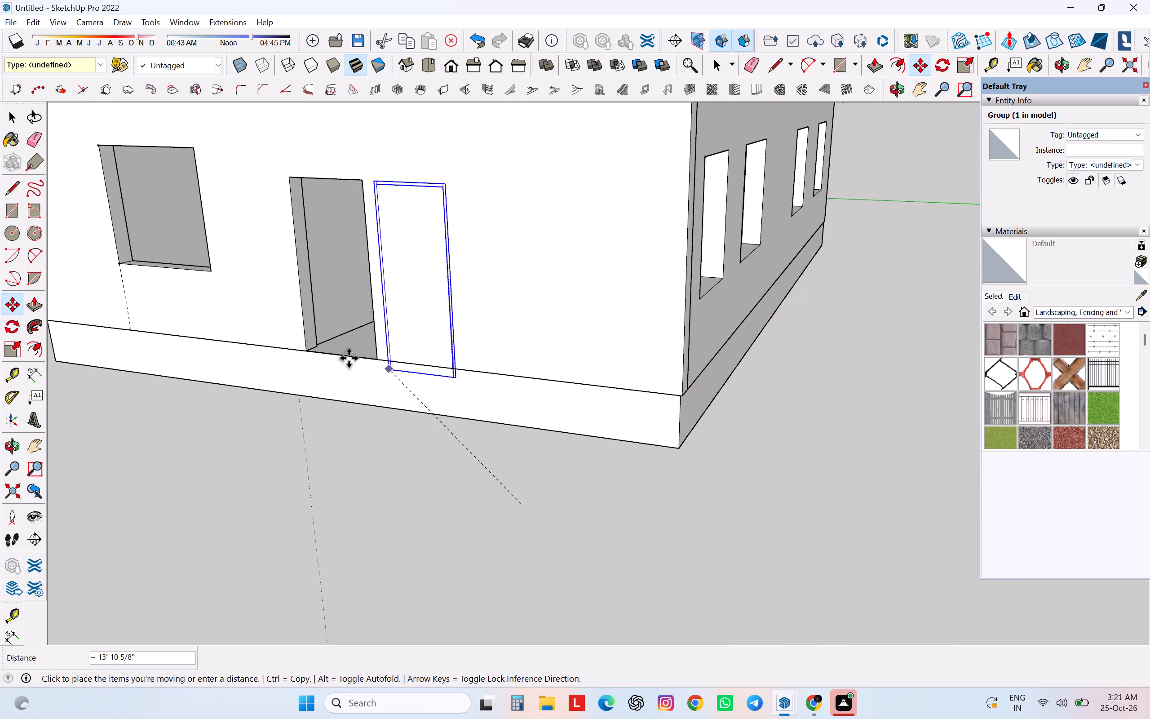
scroll(308, 348, "up", 8)
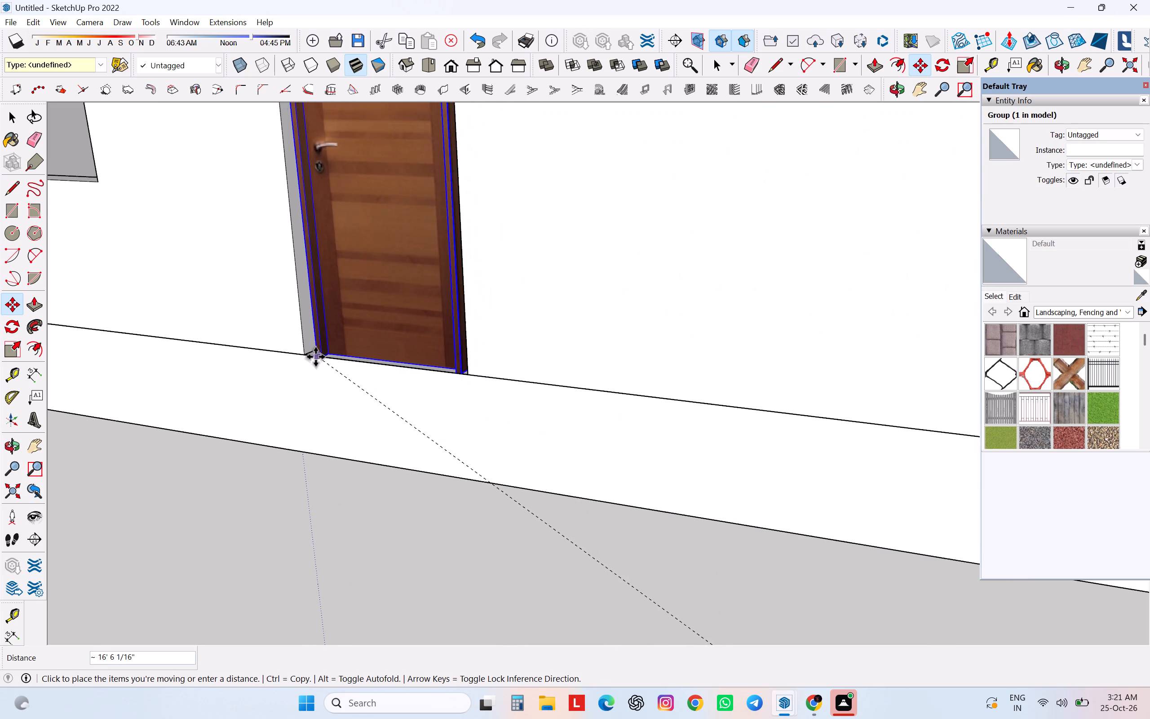
left_click(306, 356)
Scale the door group to fill the front opening, about 0.95 in height and about 1.12 in width.
middle_click_drag(326, 468, 415, 505)
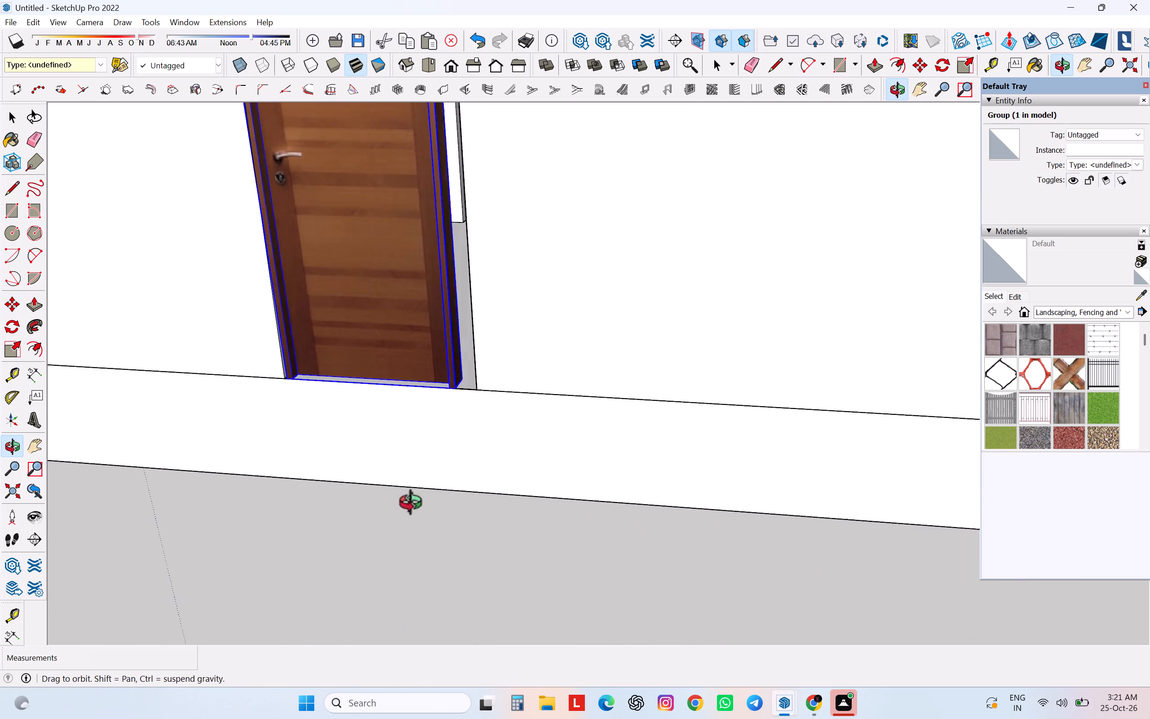
middle_click_drag(415, 505, 560, 492)
scroll(559, 487, "down", 6)
middle_click_drag(532, 440, 531, 439)
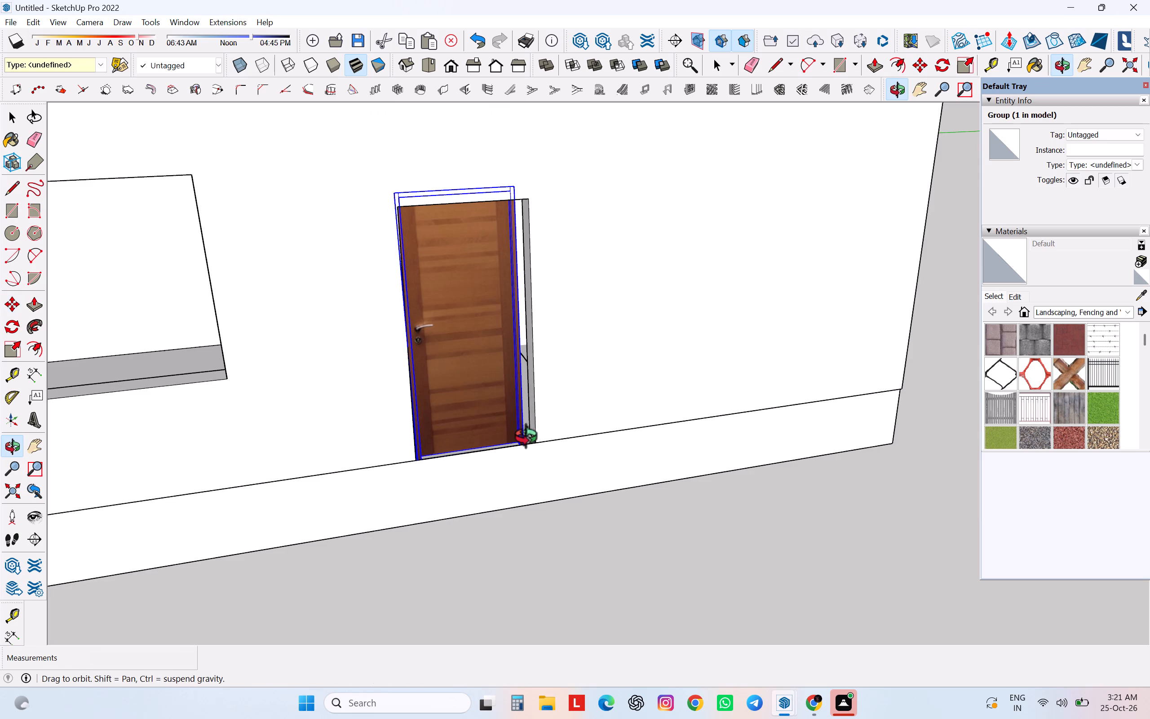
middle_click_drag(531, 439, 513, 430)
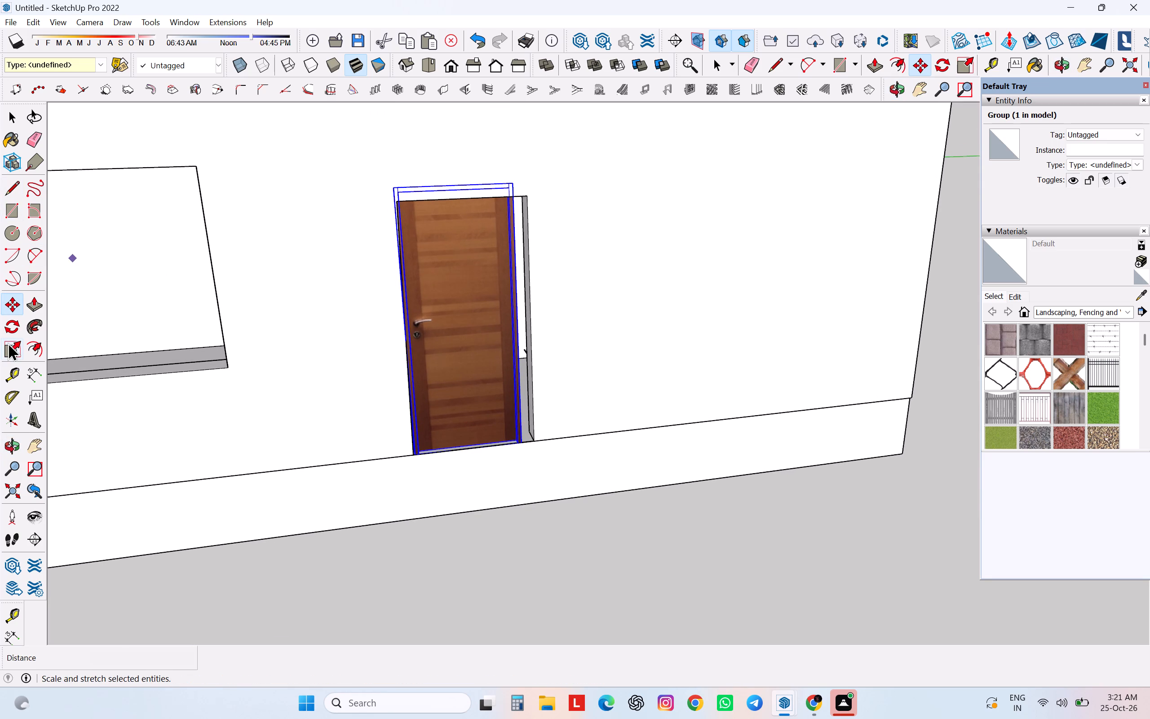
left_click(8, 342)
scroll(457, 215, "up", 5)
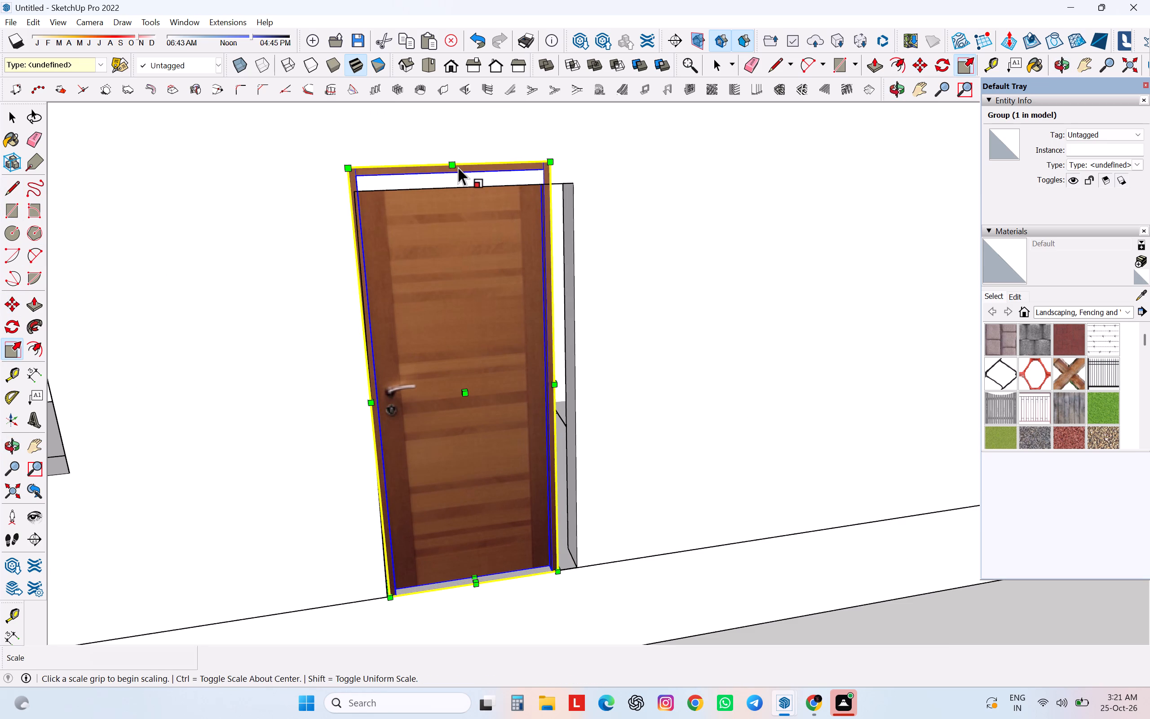
left_click(454, 167)
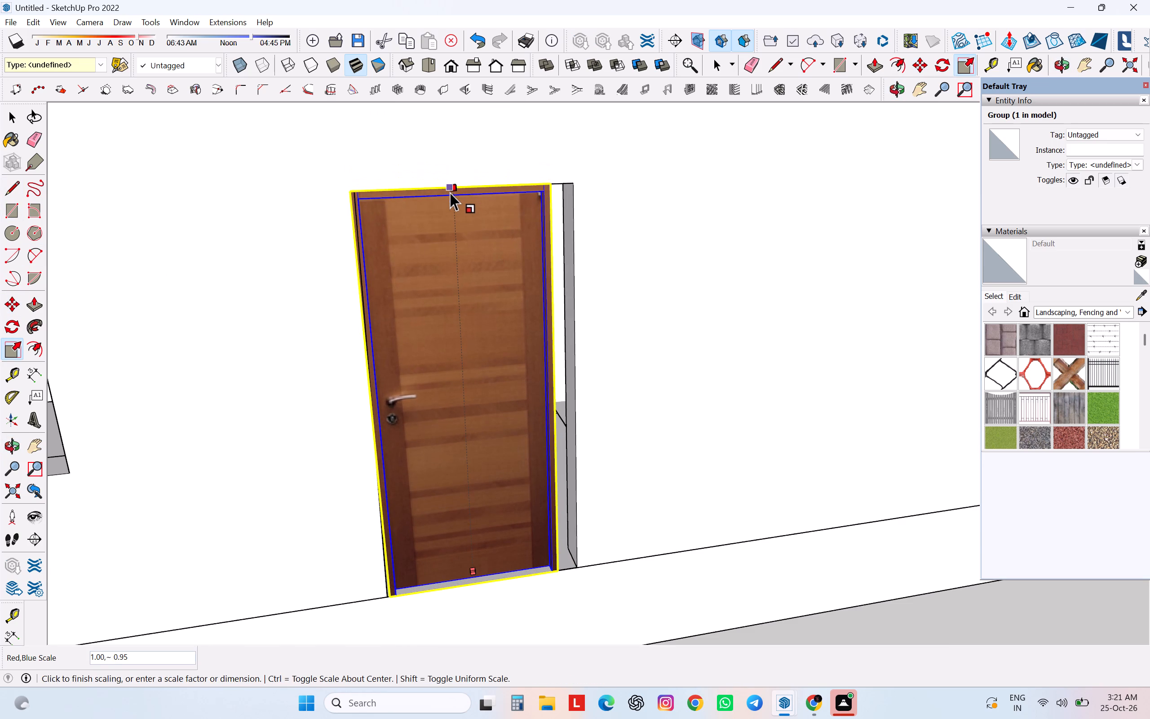
left_click(450, 192)
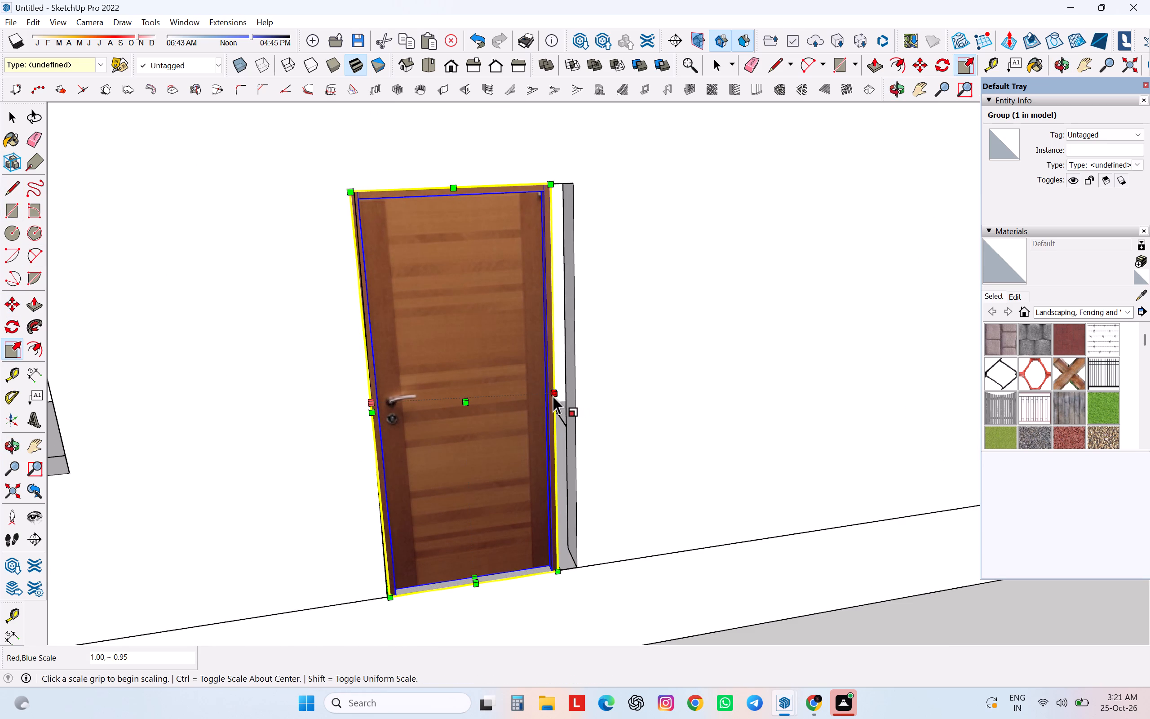
left_click(553, 395)
left_click(574, 397)
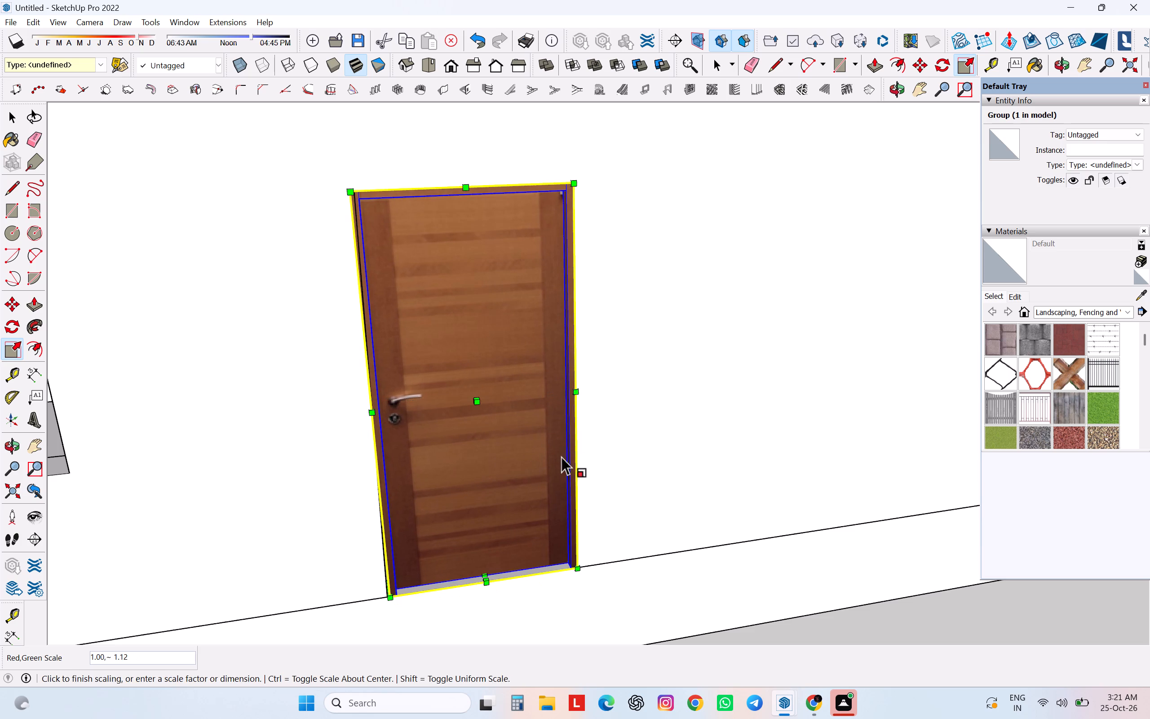
middle_click_drag(556, 496, 509, 308)
scroll(509, 306, "down", 8)
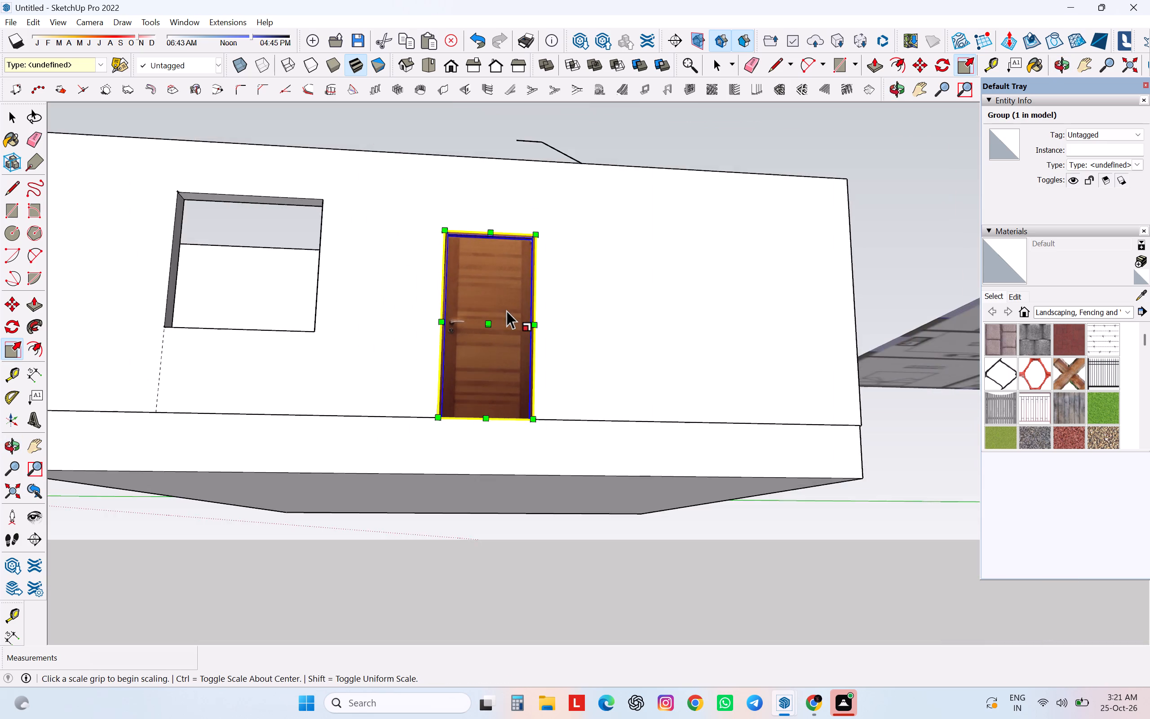
scroll(506, 310, "down", 5)
middle_click_drag(523, 457, 525, 543)
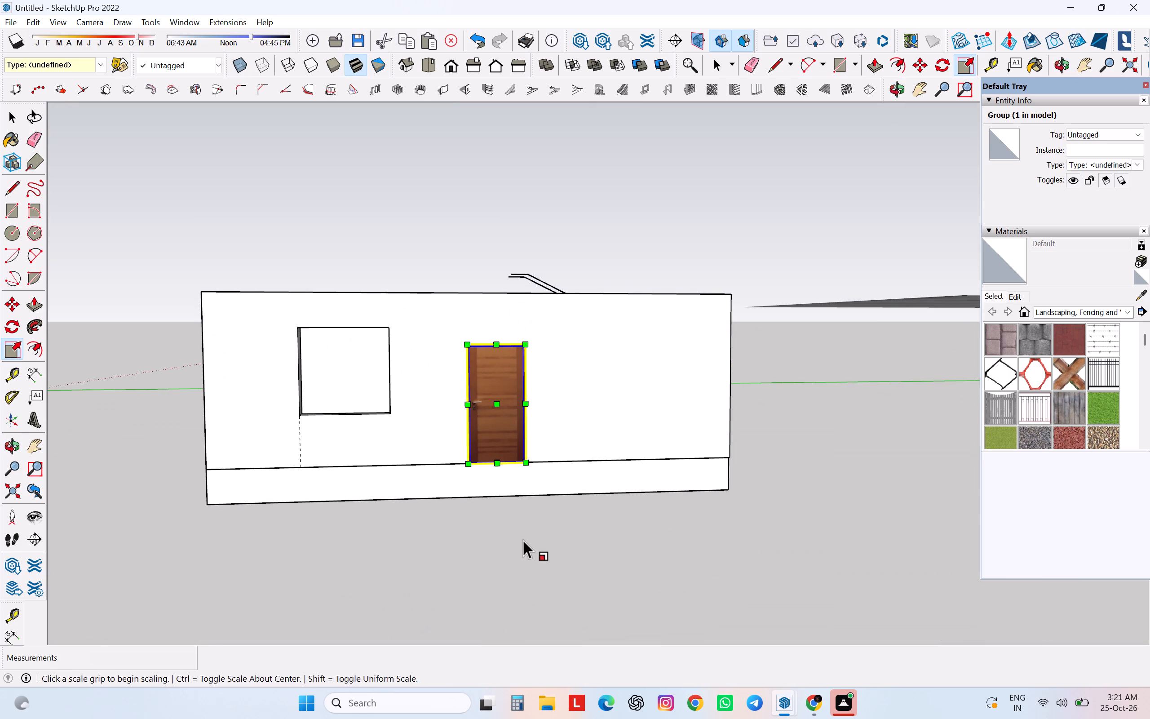
middle_click_drag(552, 350, 549, 599)
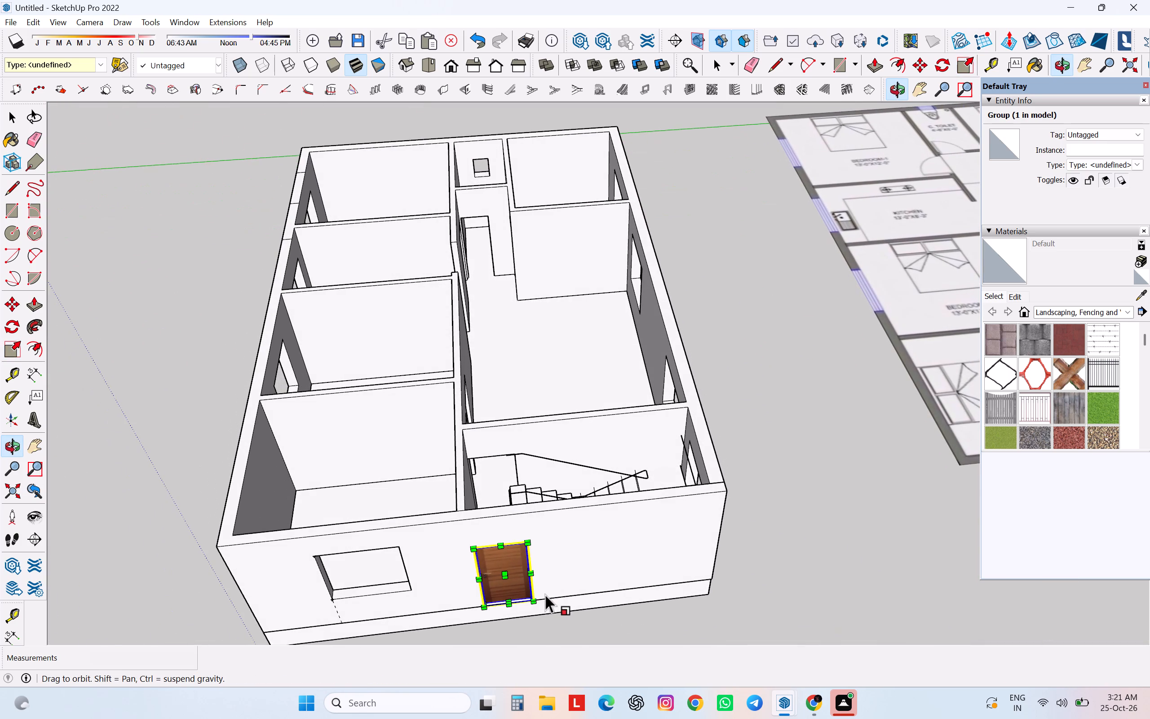
scroll(529, 560, "up", 1)
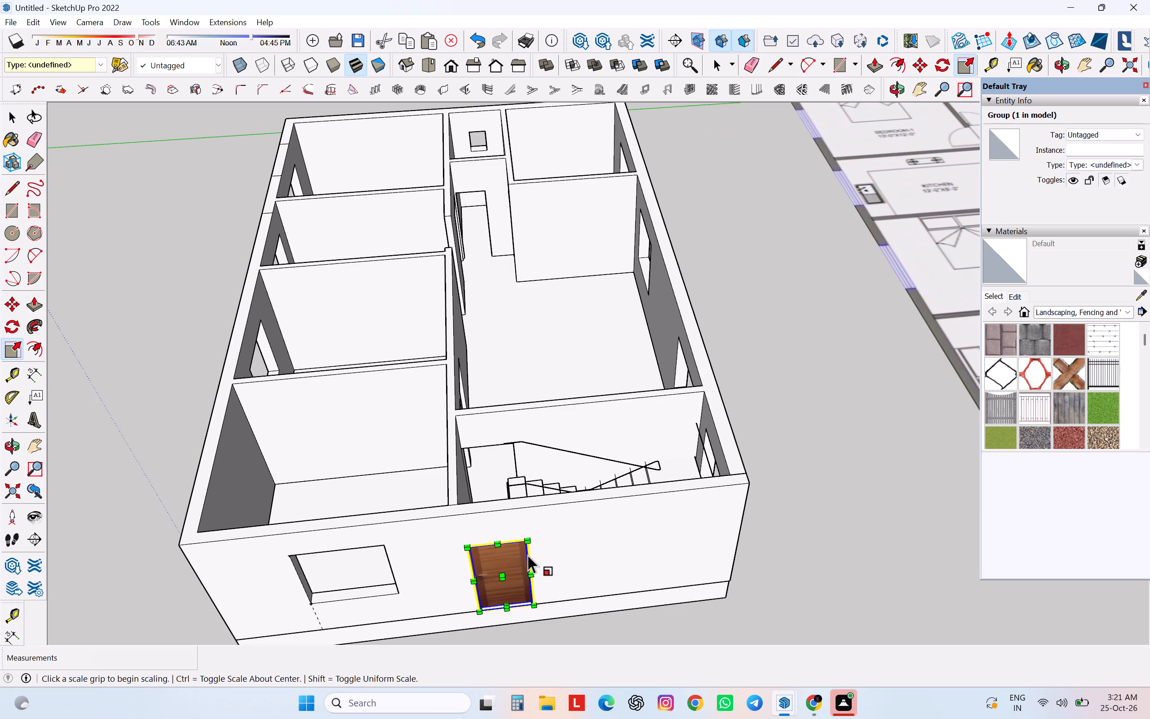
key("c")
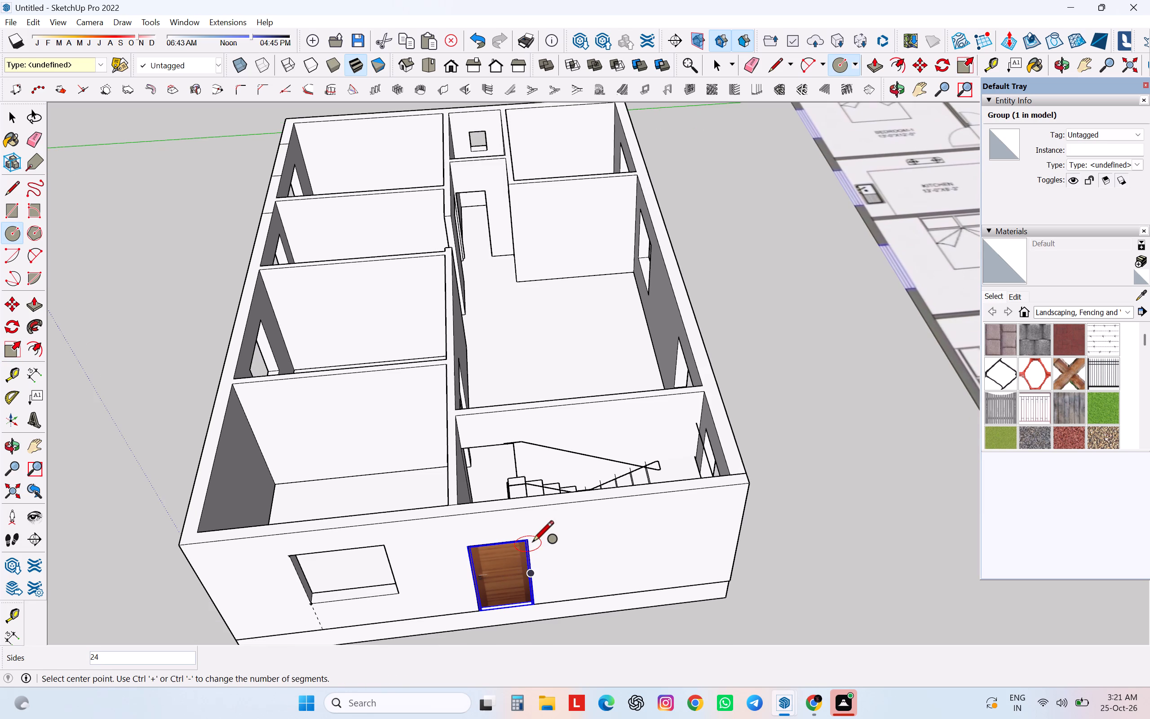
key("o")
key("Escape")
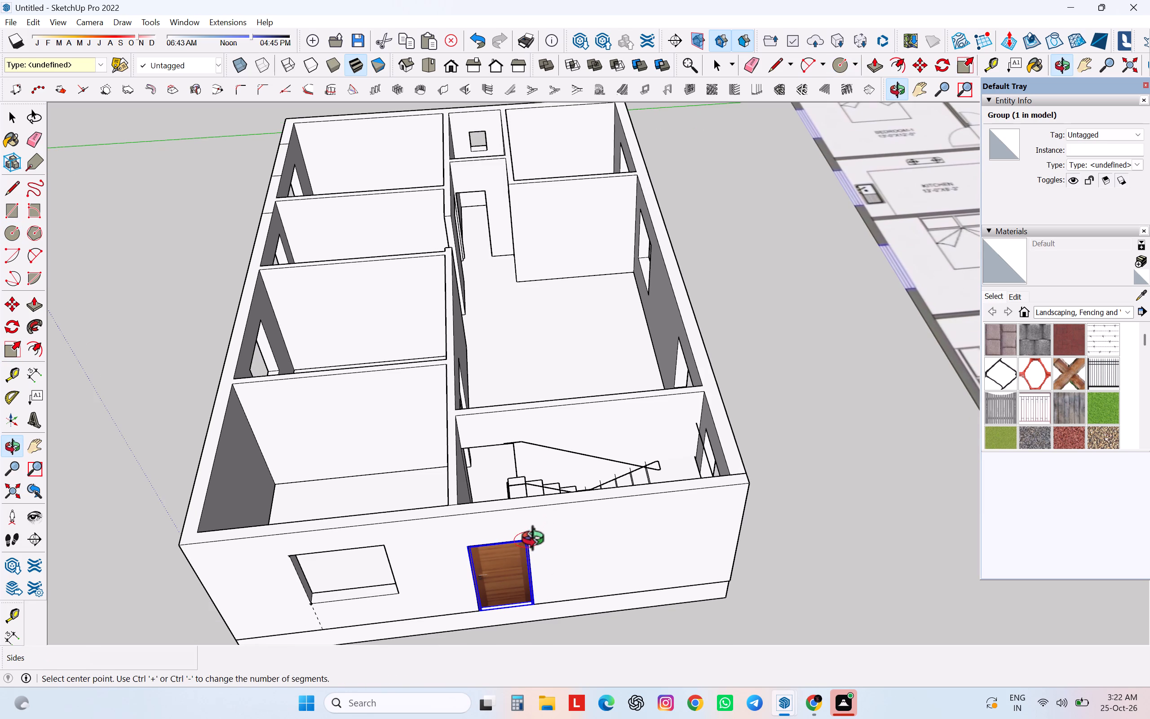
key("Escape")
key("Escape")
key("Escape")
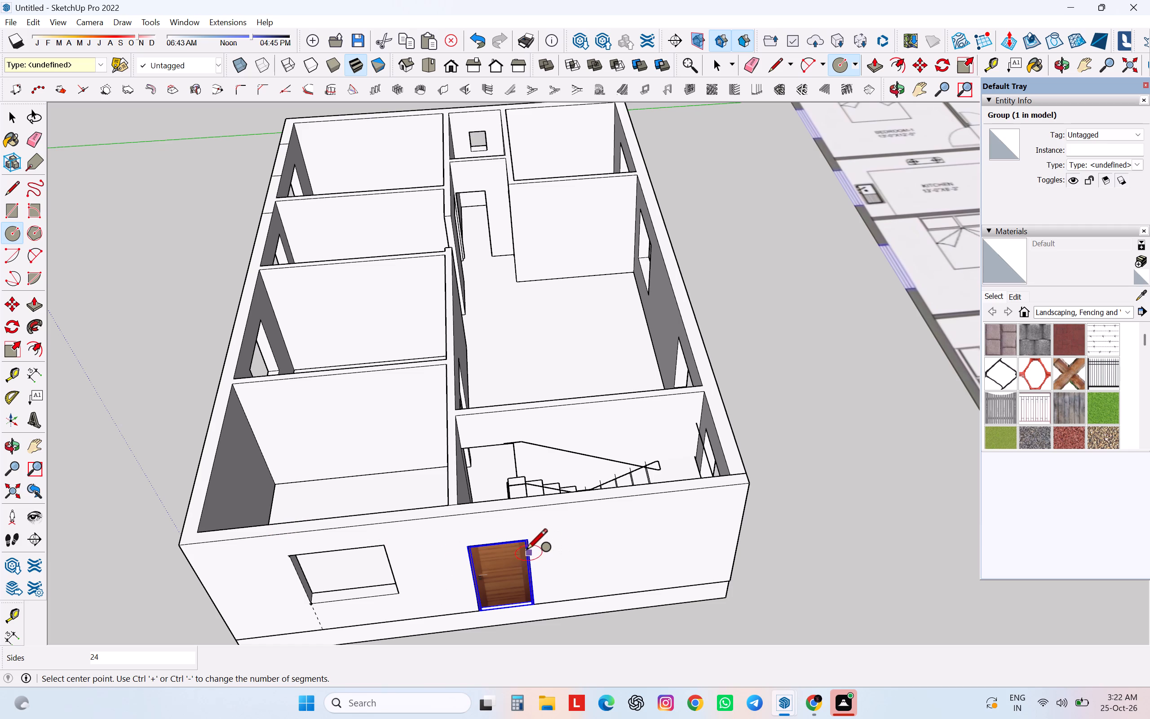
Copy the front door by its top corner into the doorway of the inner wall behind the staircase, about 7' 2" away.
scroll(523, 550, "up", 6)
key("m")
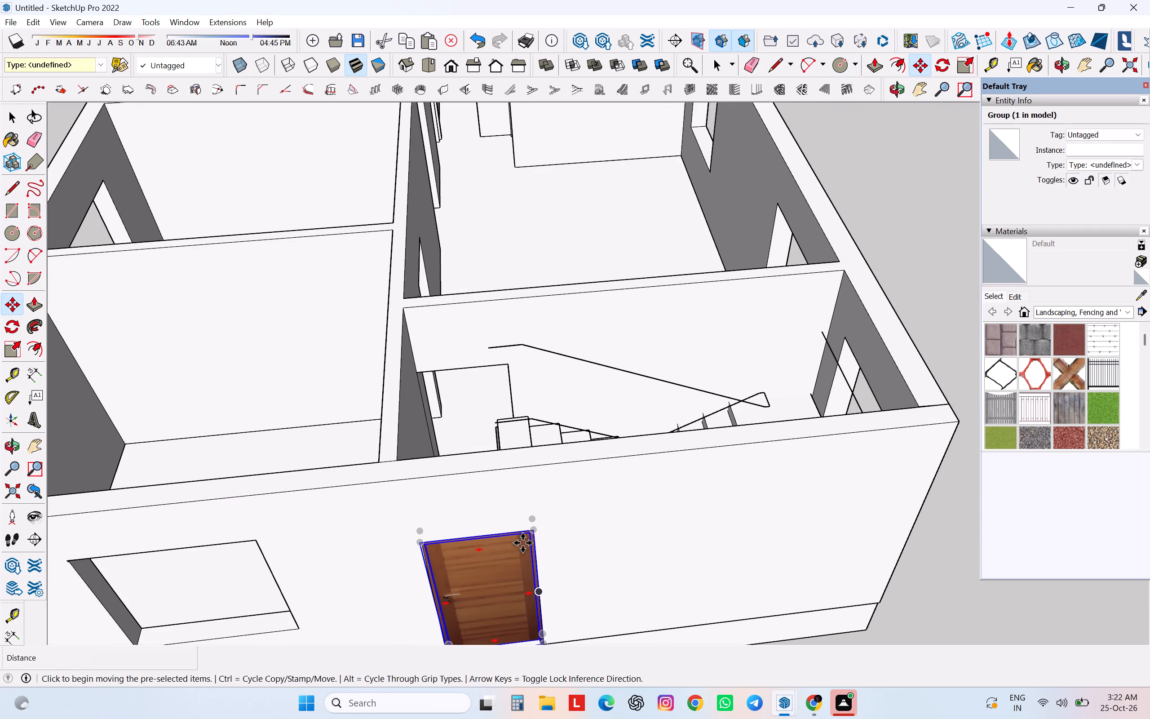
left_click(535, 537)
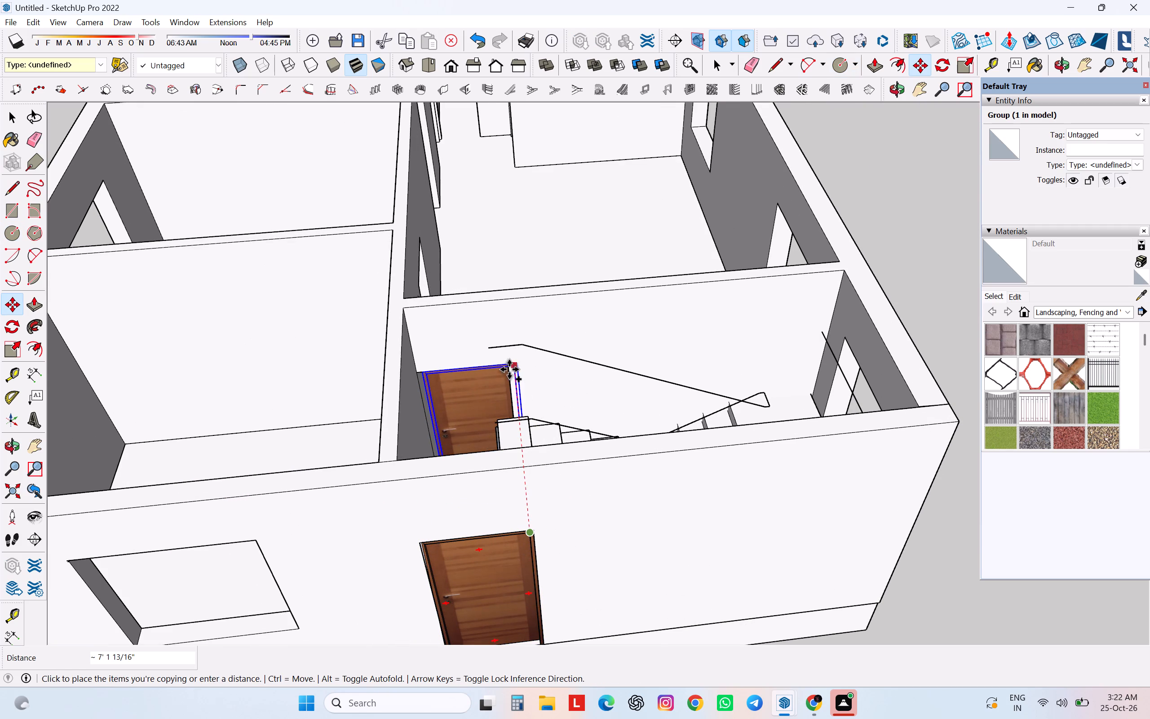
scroll(506, 367, "up", 14)
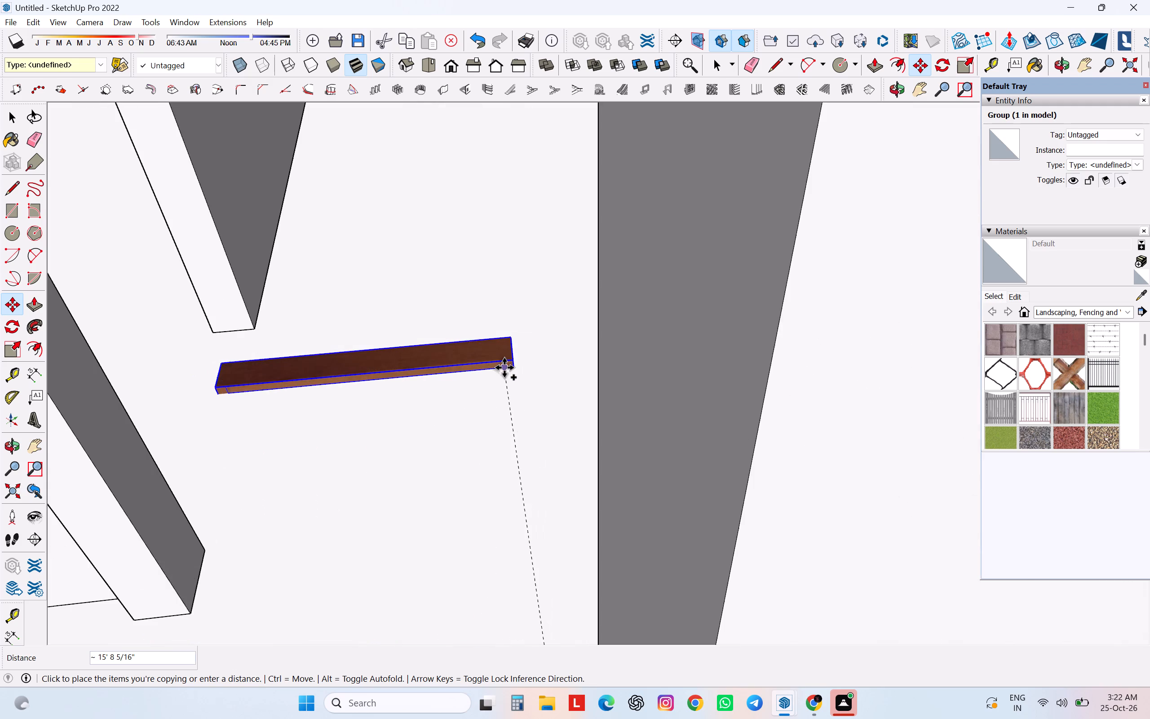
scroll(504, 368, "down", 7)
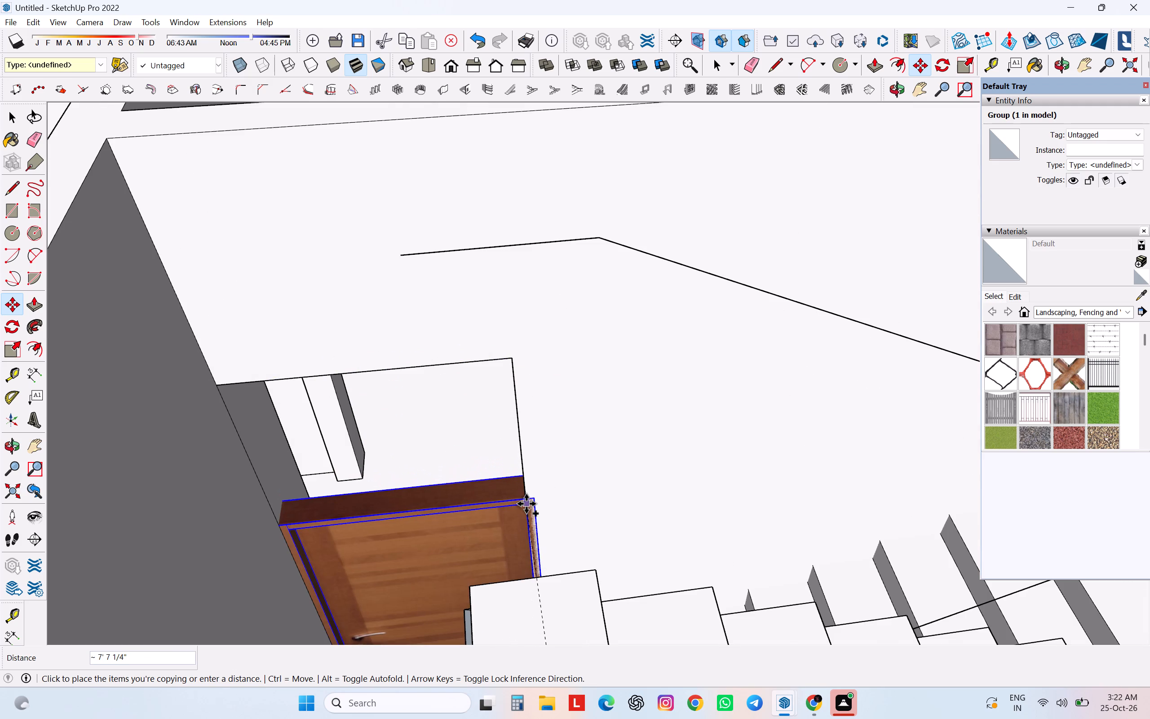
key("Escape")
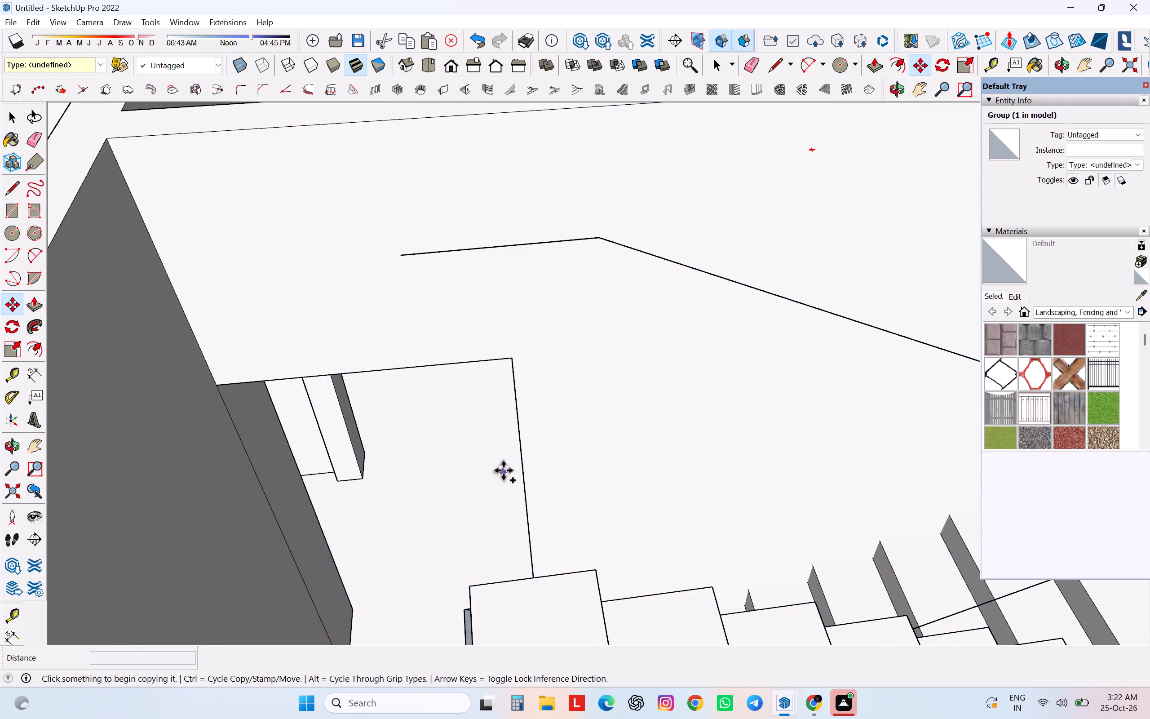
scroll(503, 470, "down", 12)
scroll(520, 575, "up", 7)
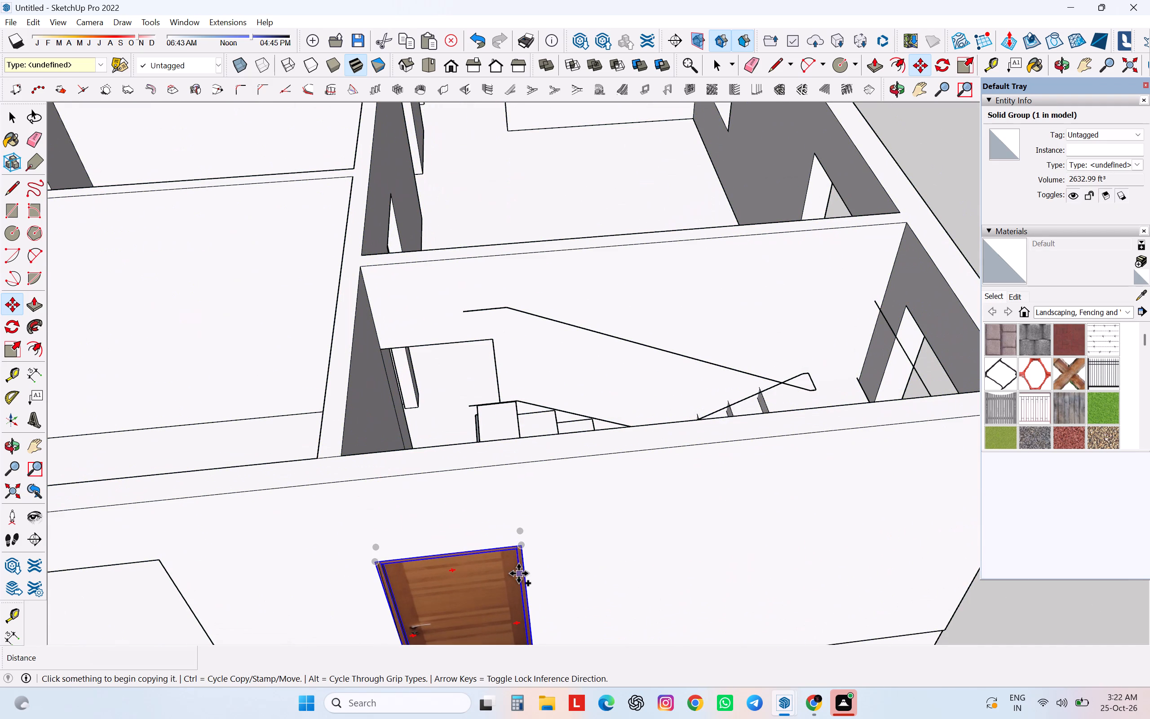
left_click(521, 546)
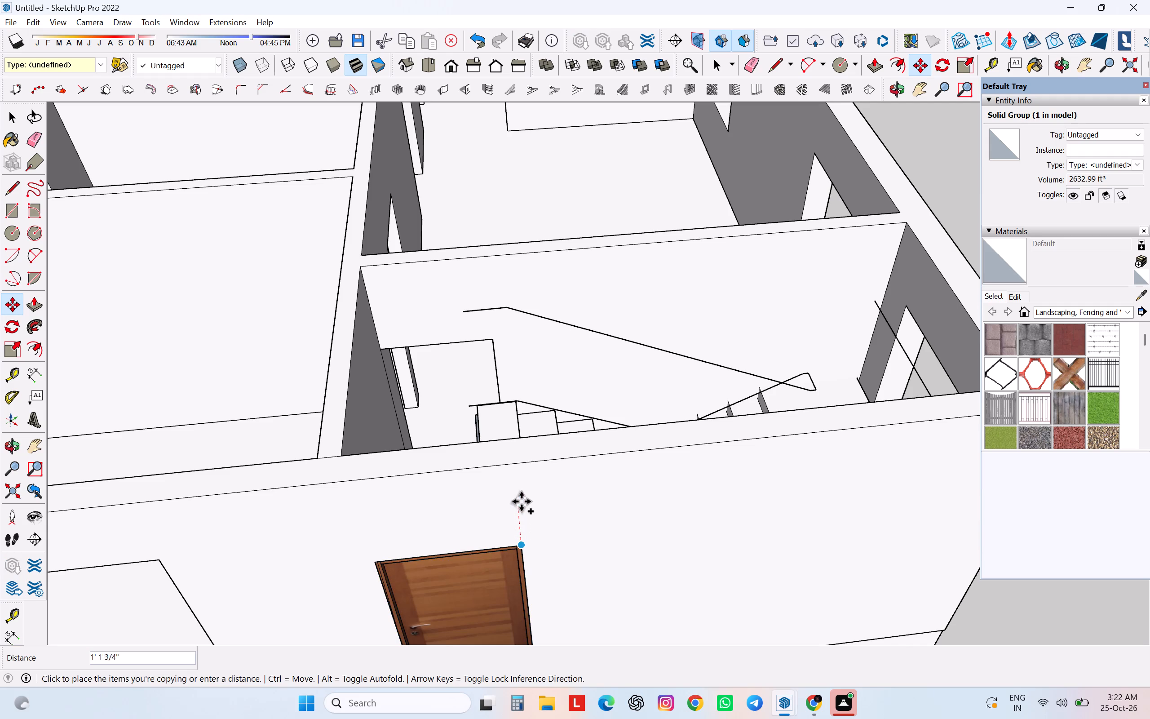
left_click(491, 346)
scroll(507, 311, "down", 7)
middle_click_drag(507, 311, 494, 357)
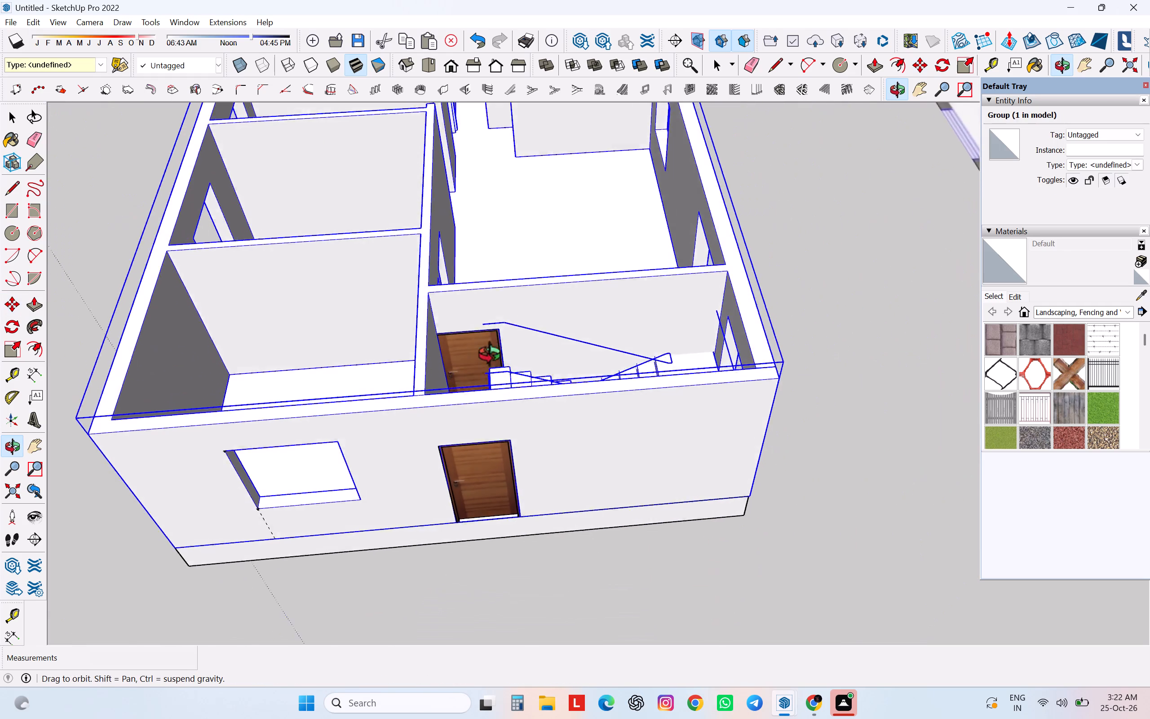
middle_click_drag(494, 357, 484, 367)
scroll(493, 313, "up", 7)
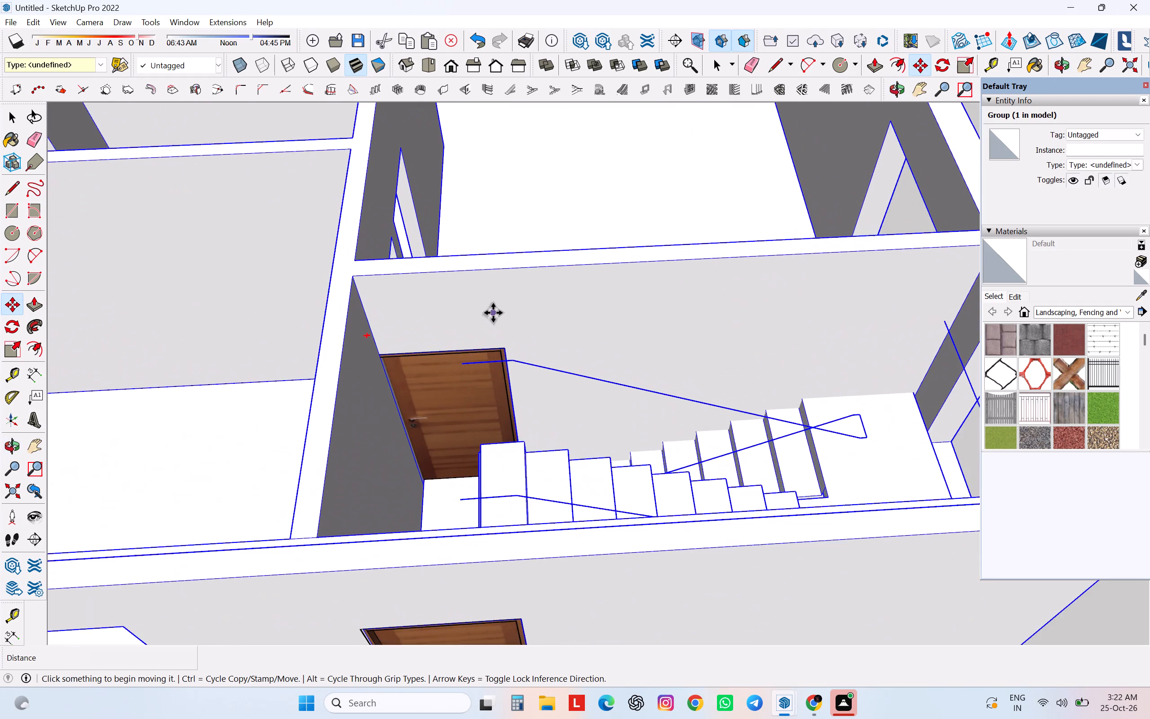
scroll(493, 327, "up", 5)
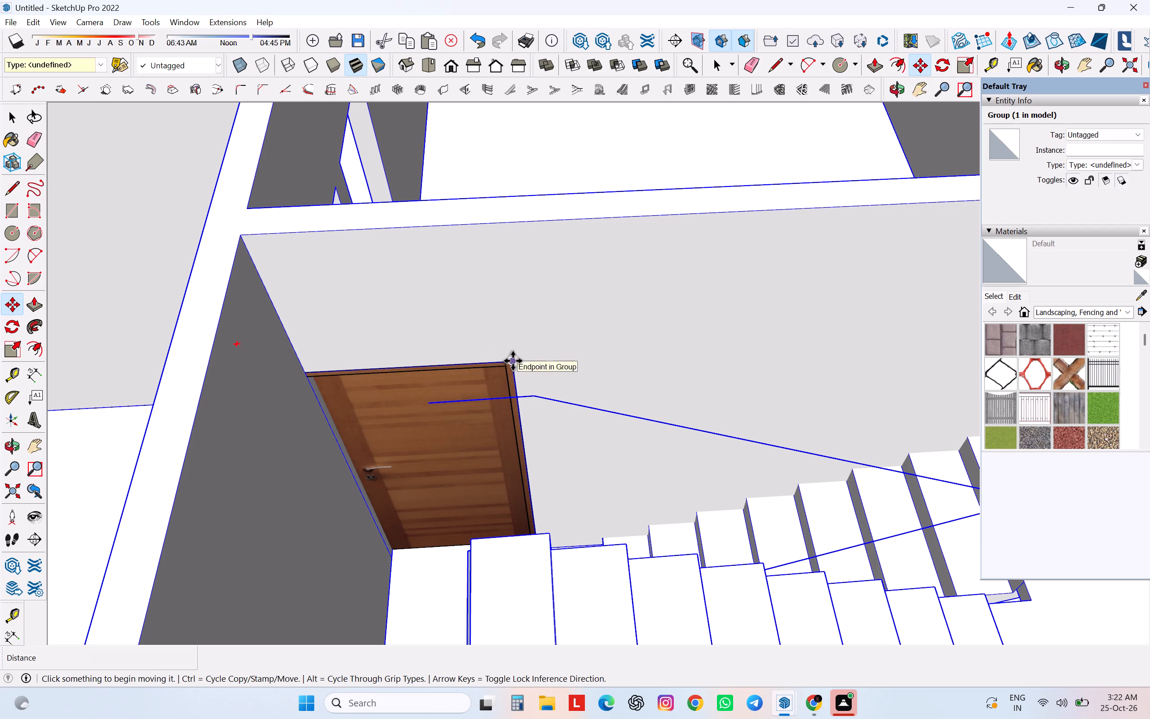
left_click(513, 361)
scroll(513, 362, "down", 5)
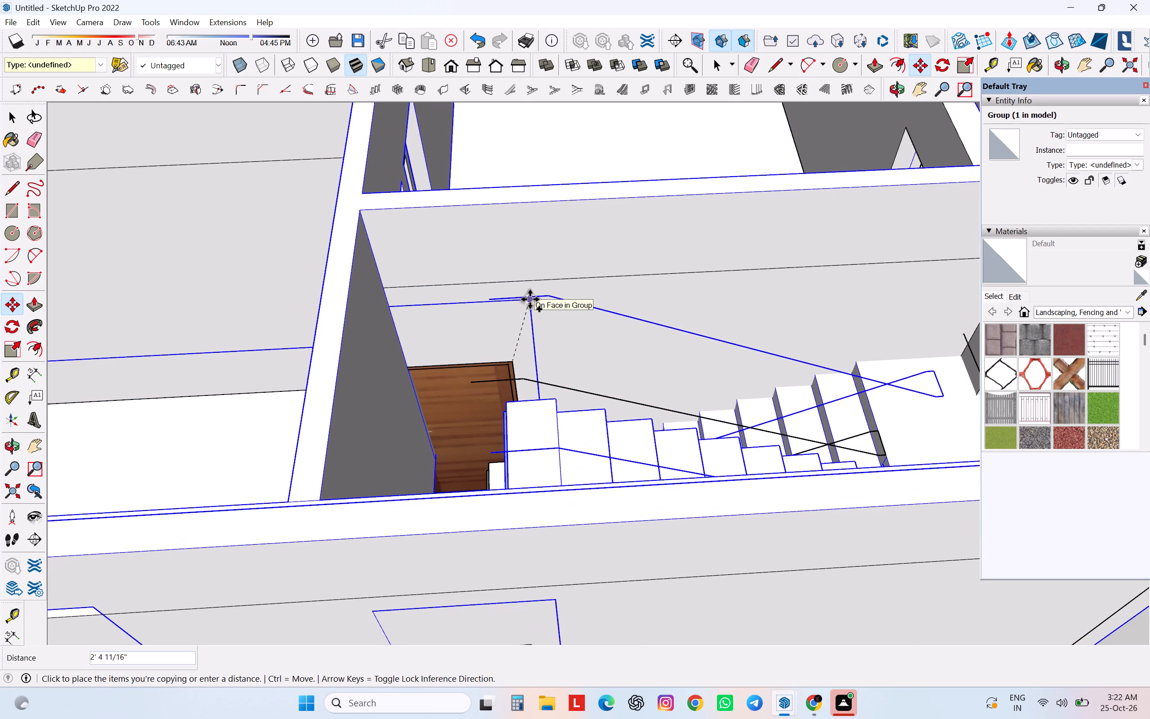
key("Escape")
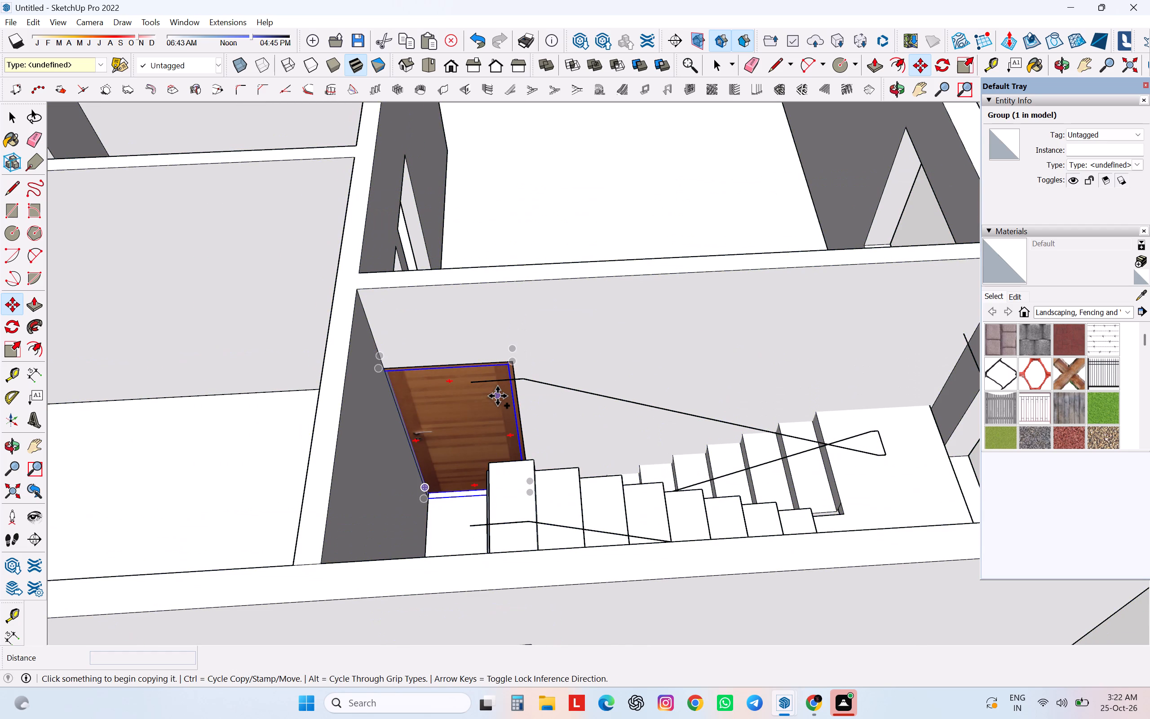
Copy the door behind the staircase to the doorway at the far end of the passage, about 28' 3" away.
left_click(497, 396)
scroll(532, 306, "down", 5)
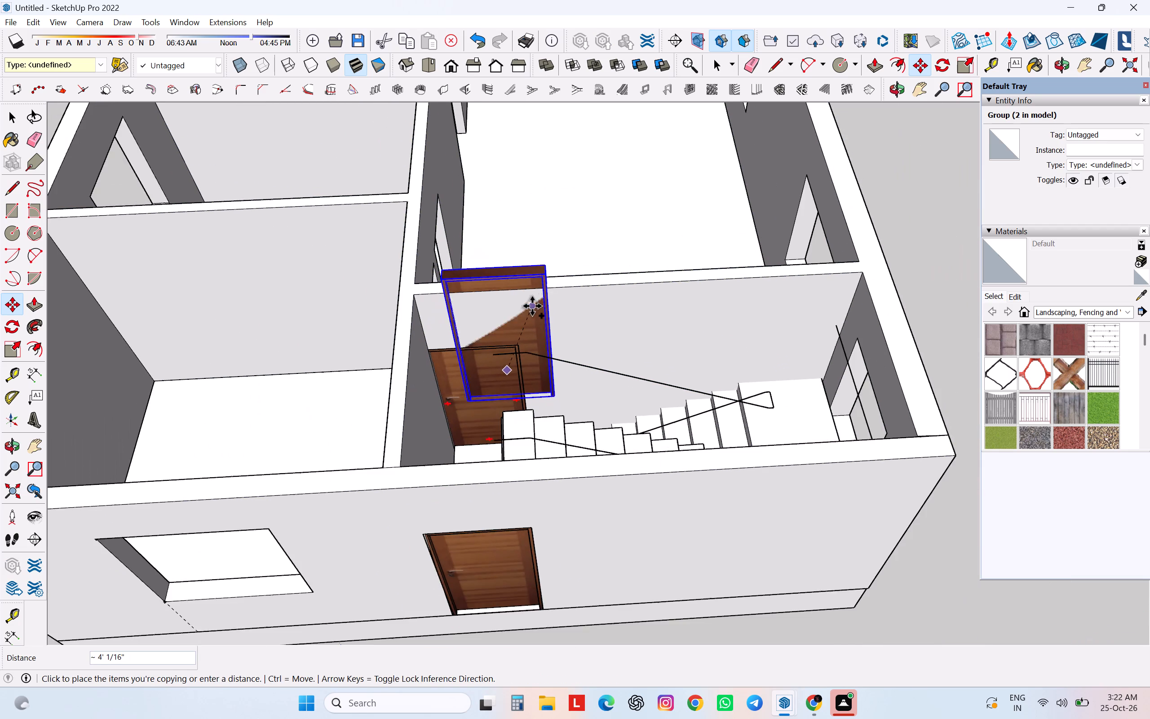
scroll(540, 277, "down", 11)
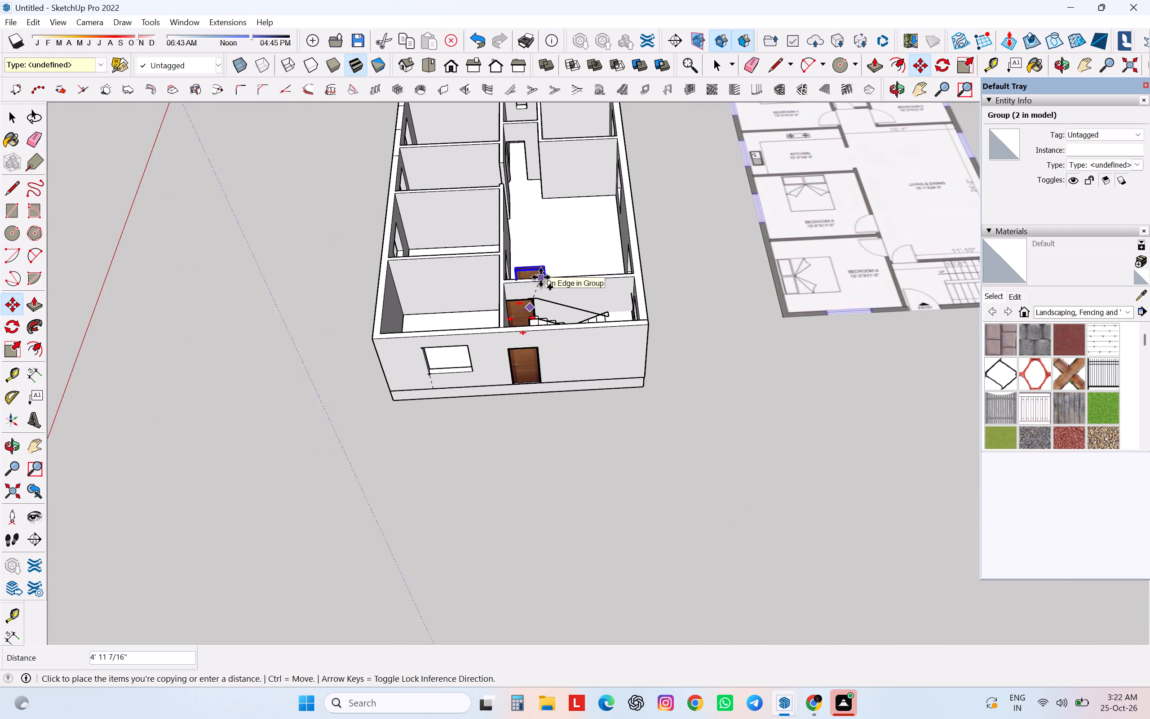
scroll(554, 110, "up", 6)
scroll(537, 145, "up", 10)
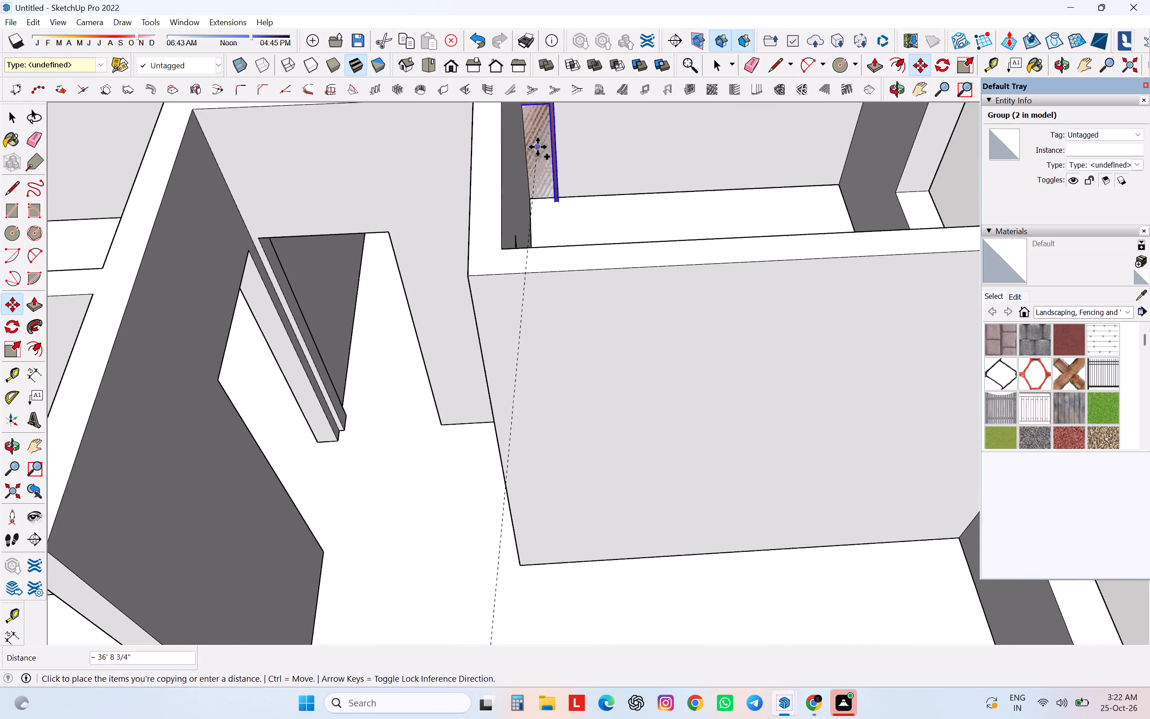
left_click(393, 237)
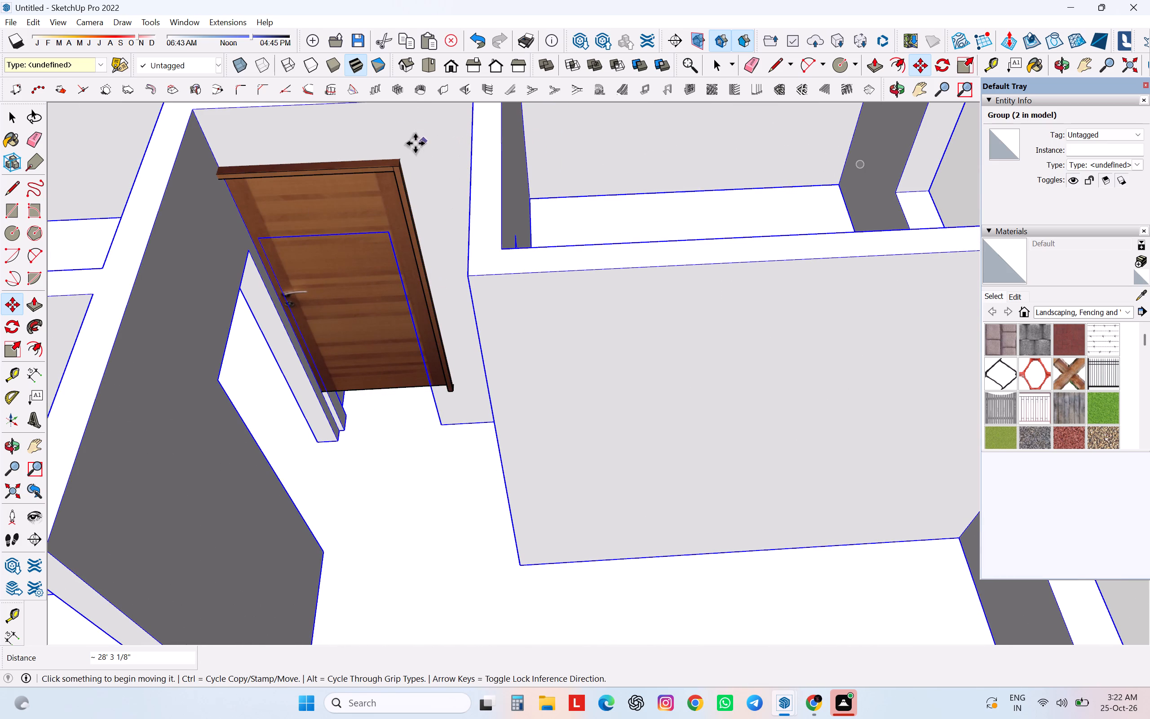
Move the door copy by its top corner out of the passage's far doorway into open space beyond the house, about 44' 5" away.
scroll(398, 167, "up", 6)
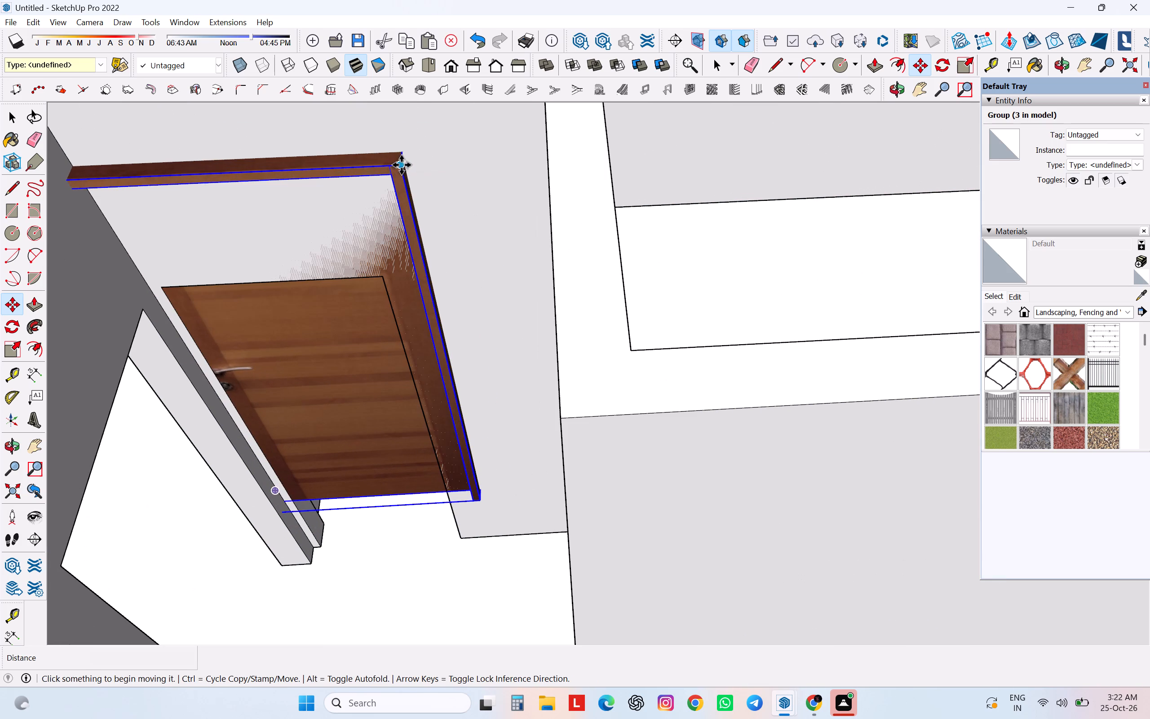
left_click(402, 165)
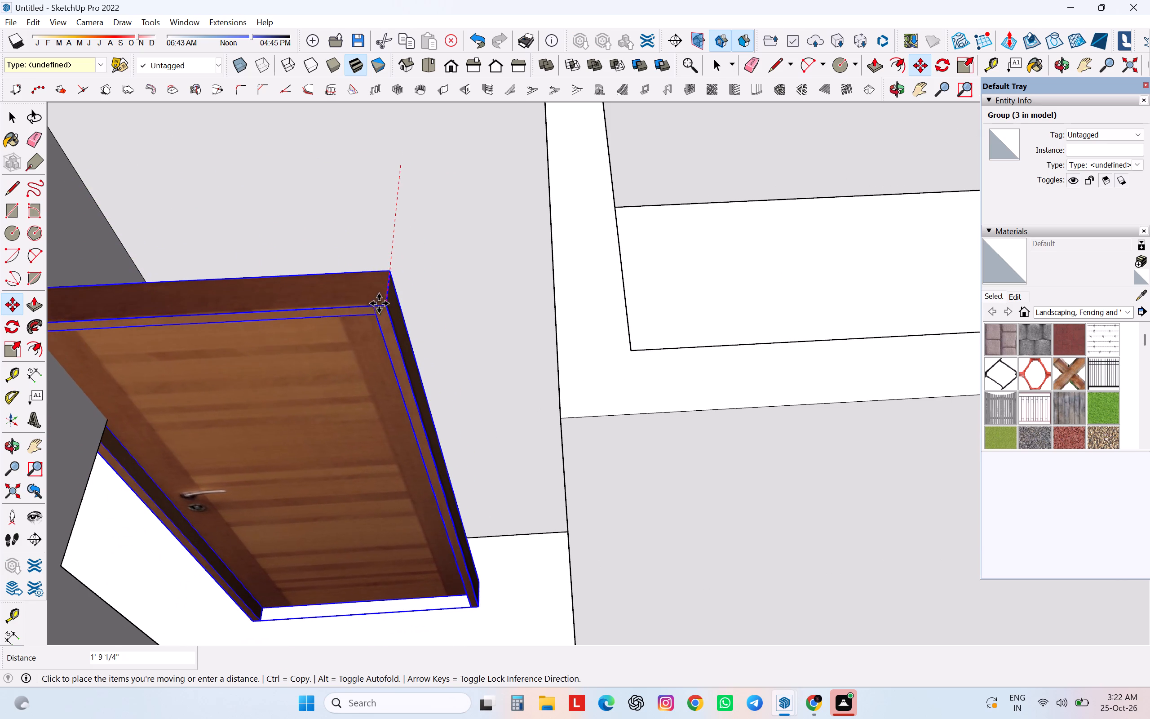
scroll(381, 291, "down", 15)
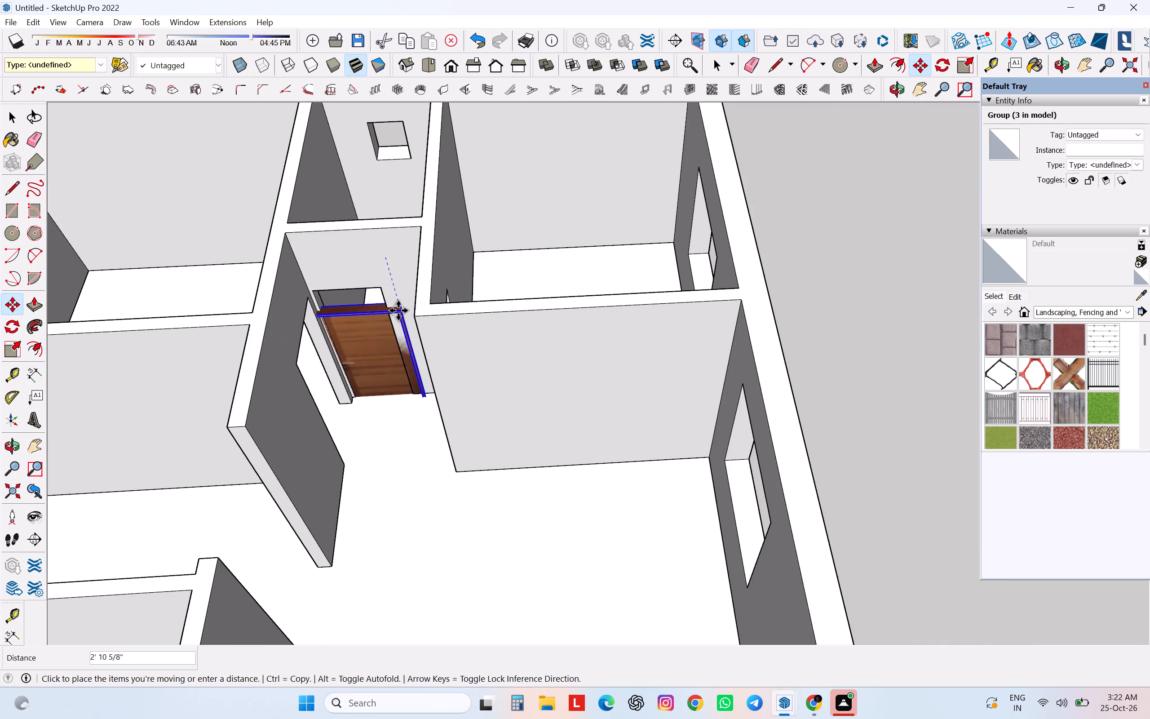
scroll(398, 311, "up", 13)
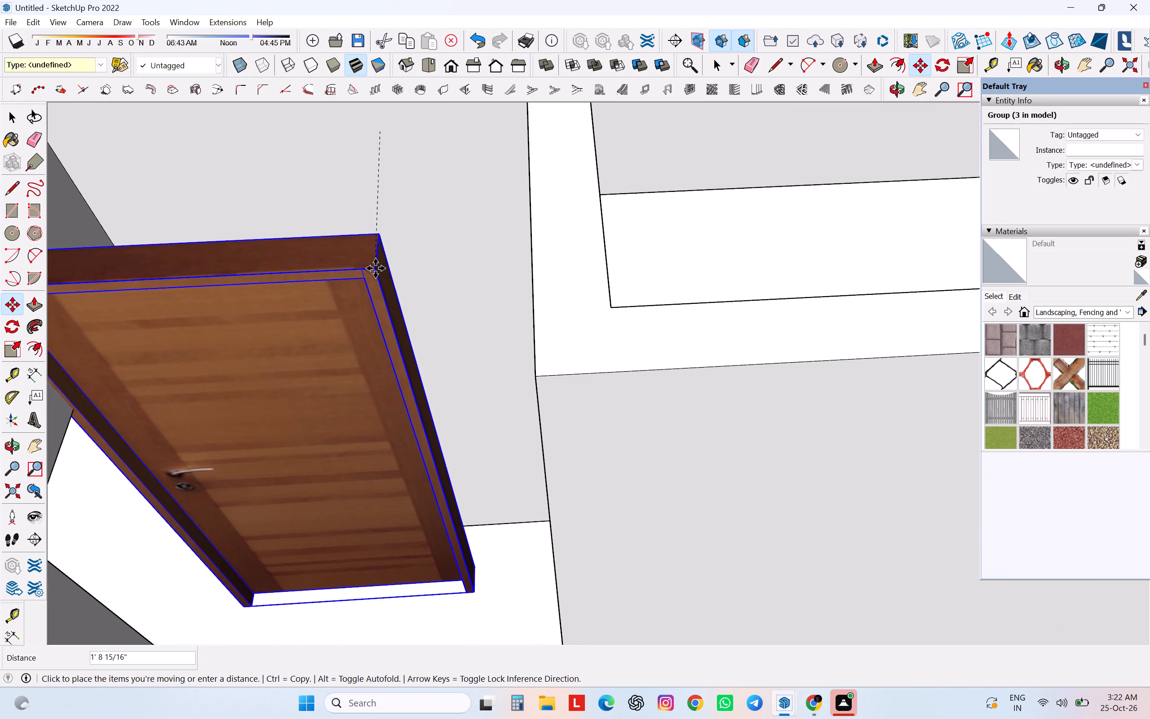
scroll(344, 269, "down", 8)
scroll(349, 369, "up", 7)
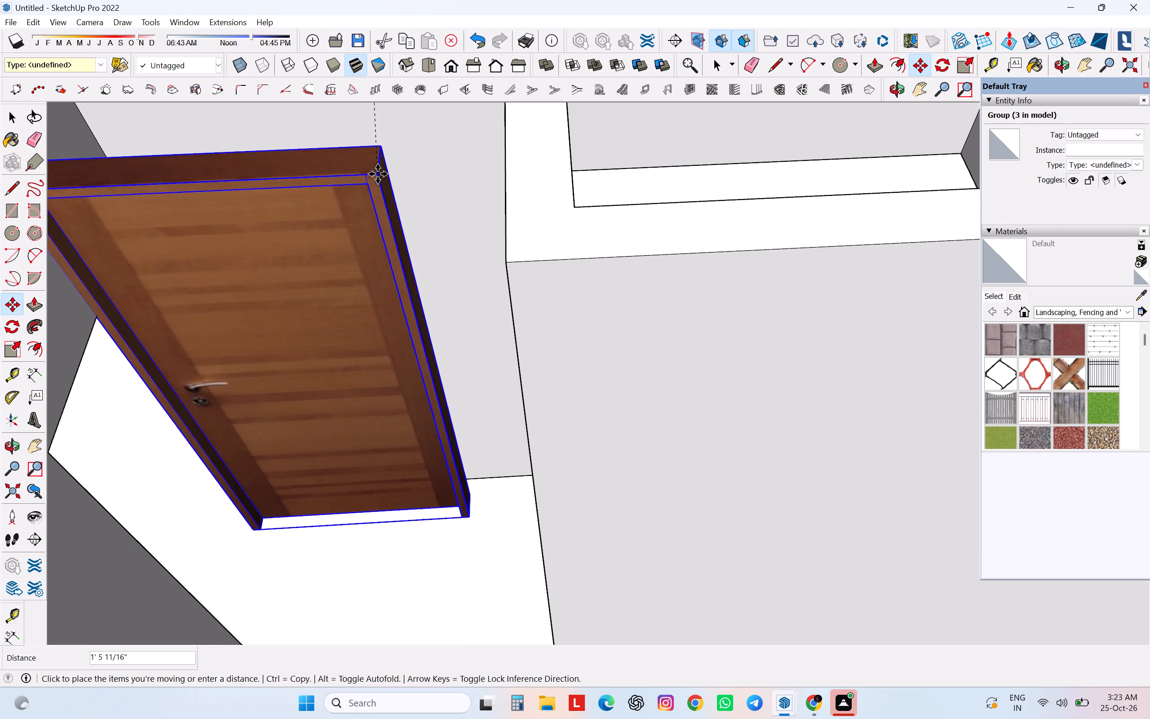
scroll(367, 310, "down", 7)
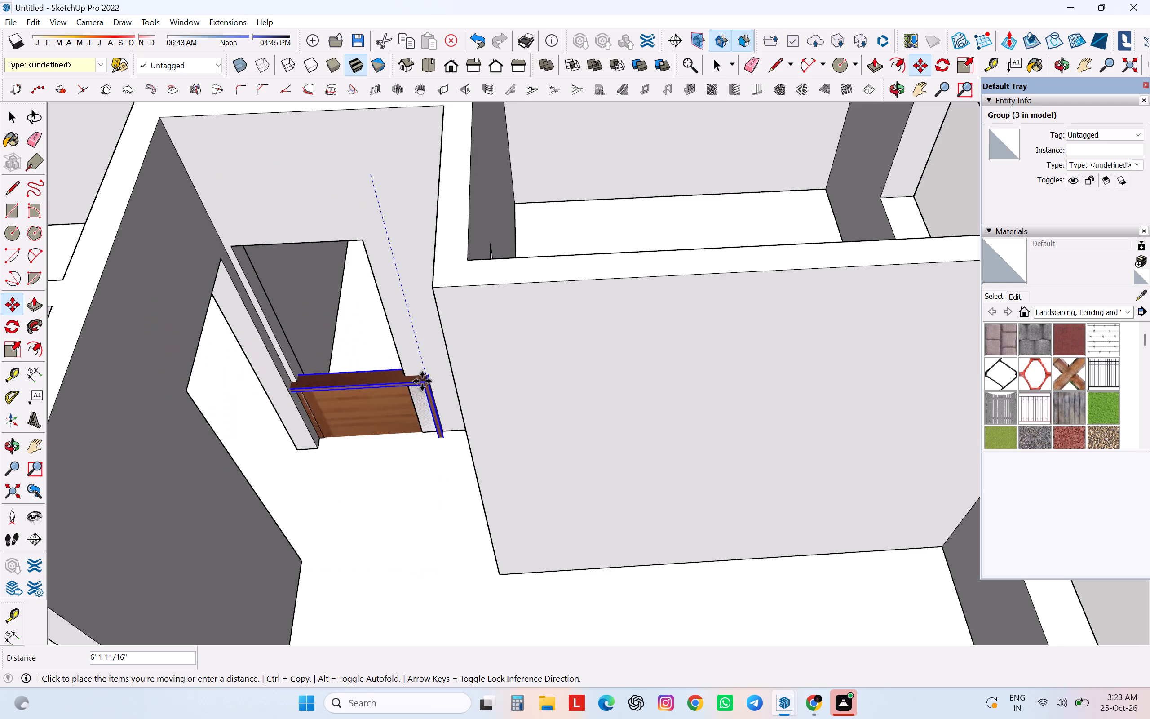
middle_click_drag(392, 209, 570, 0)
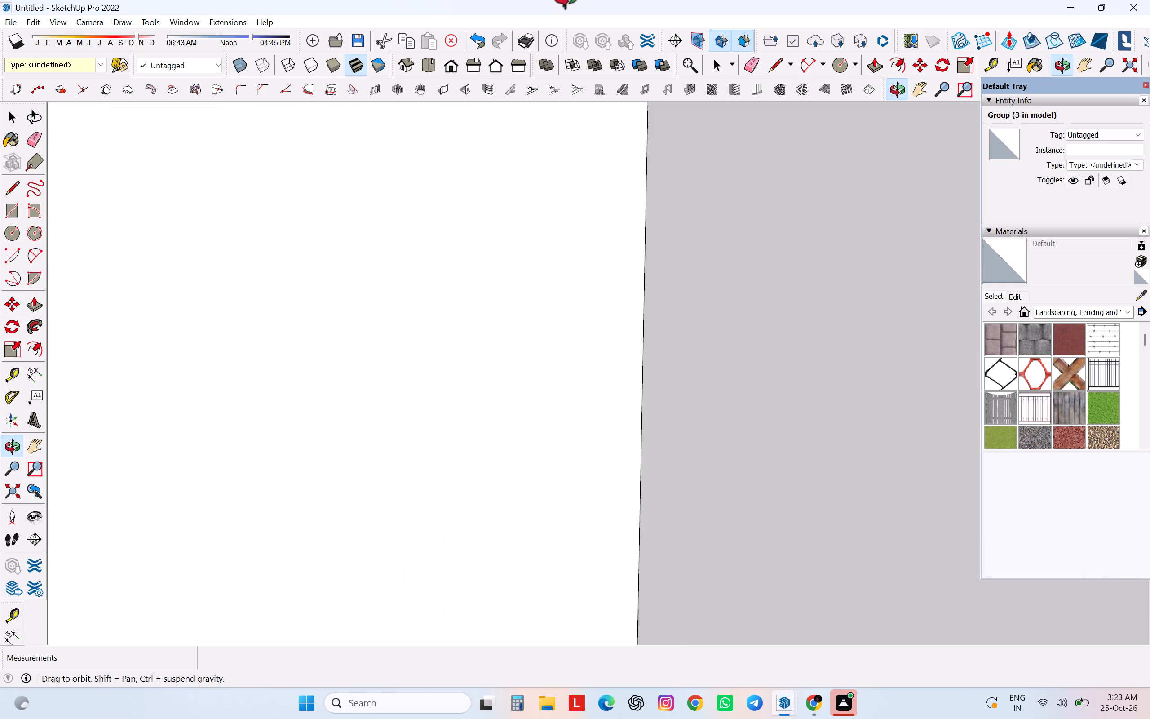
middle_click_drag(570, 0, 444, 67)
scroll(444, 67, "up", 1)
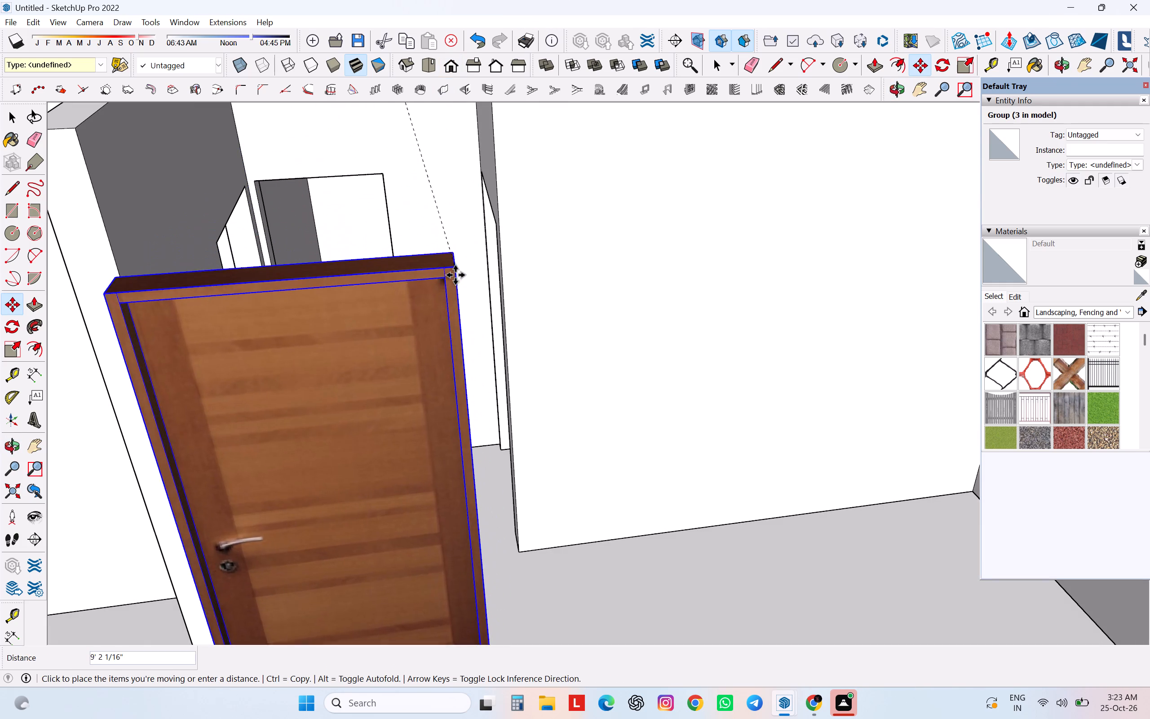
middle_click_drag(508, 276, 774, 400)
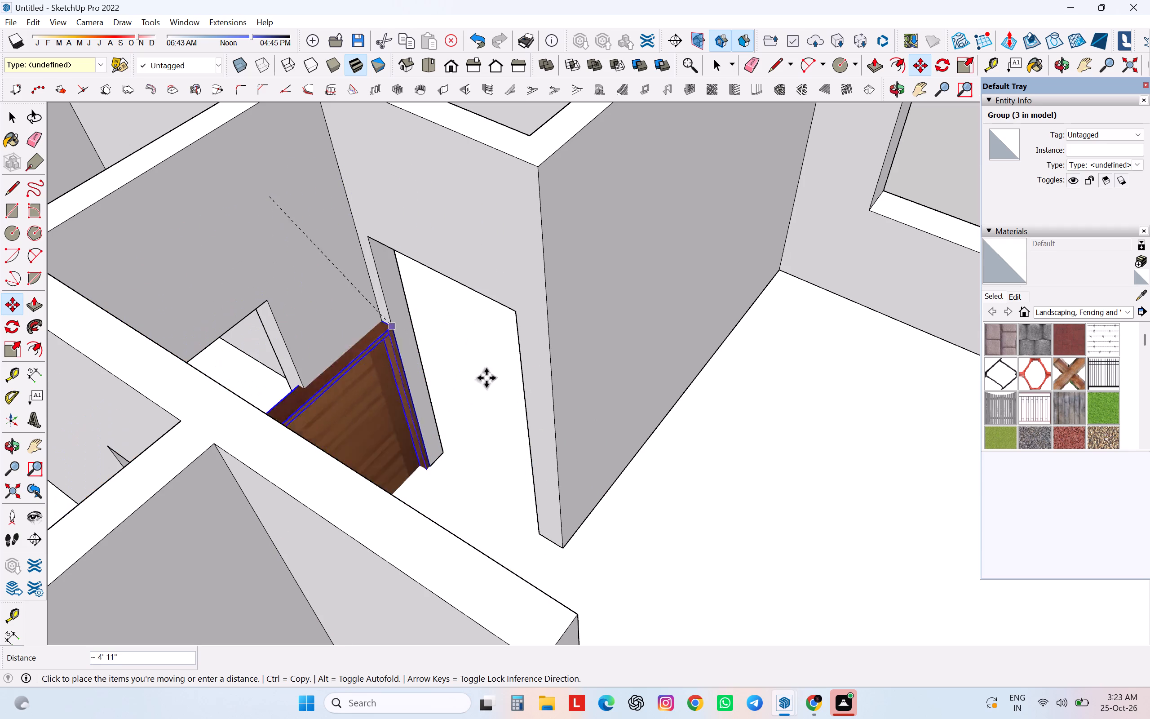
scroll(683, 309, "down", 11)
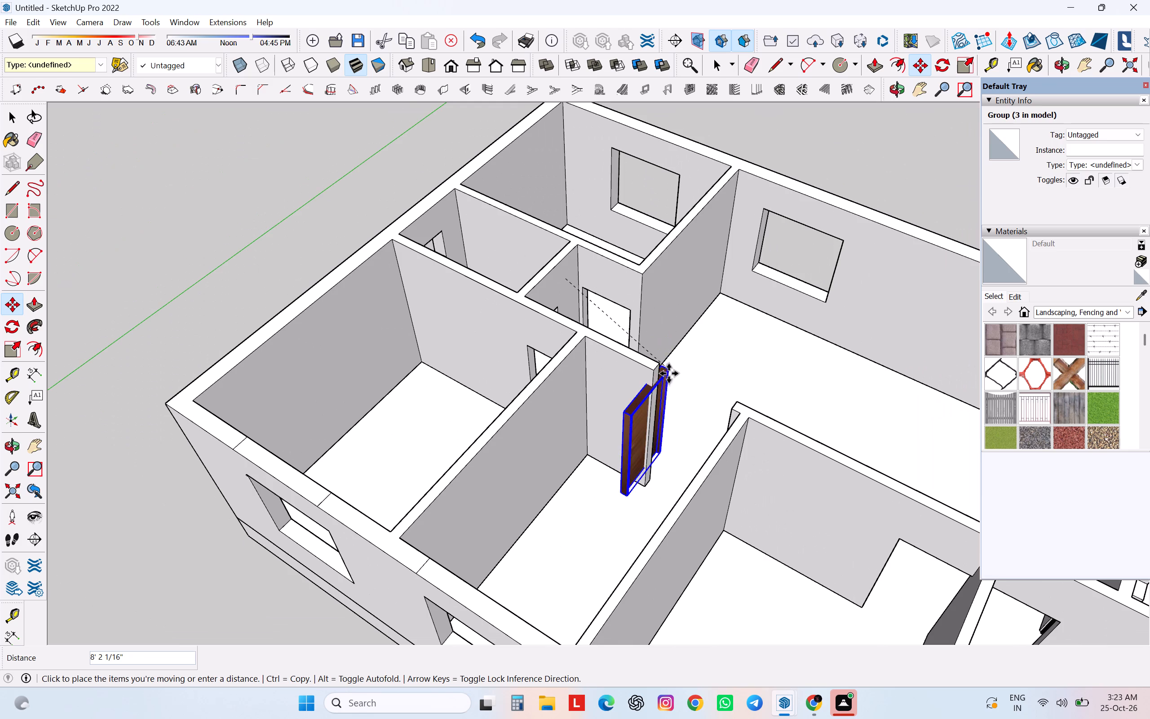
middle_click_drag(668, 374, 91, 241)
scroll(413, 275, "down", 2)
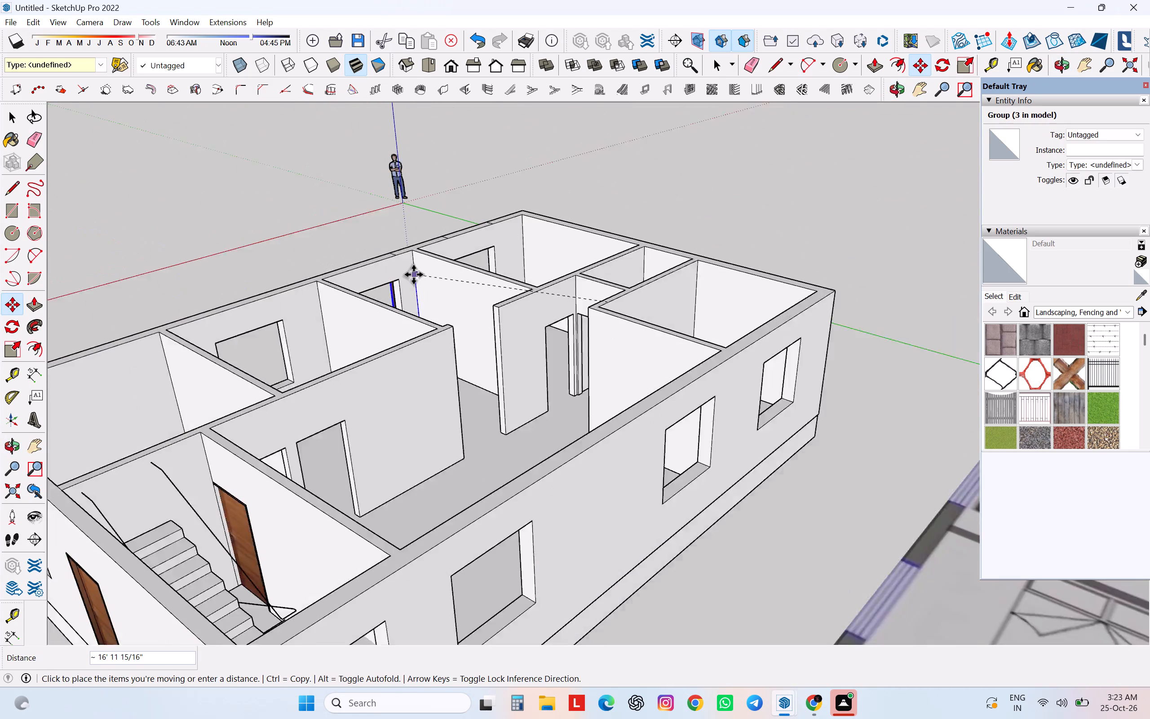
scroll(413, 275, "down", 10)
left_click(646, 225)
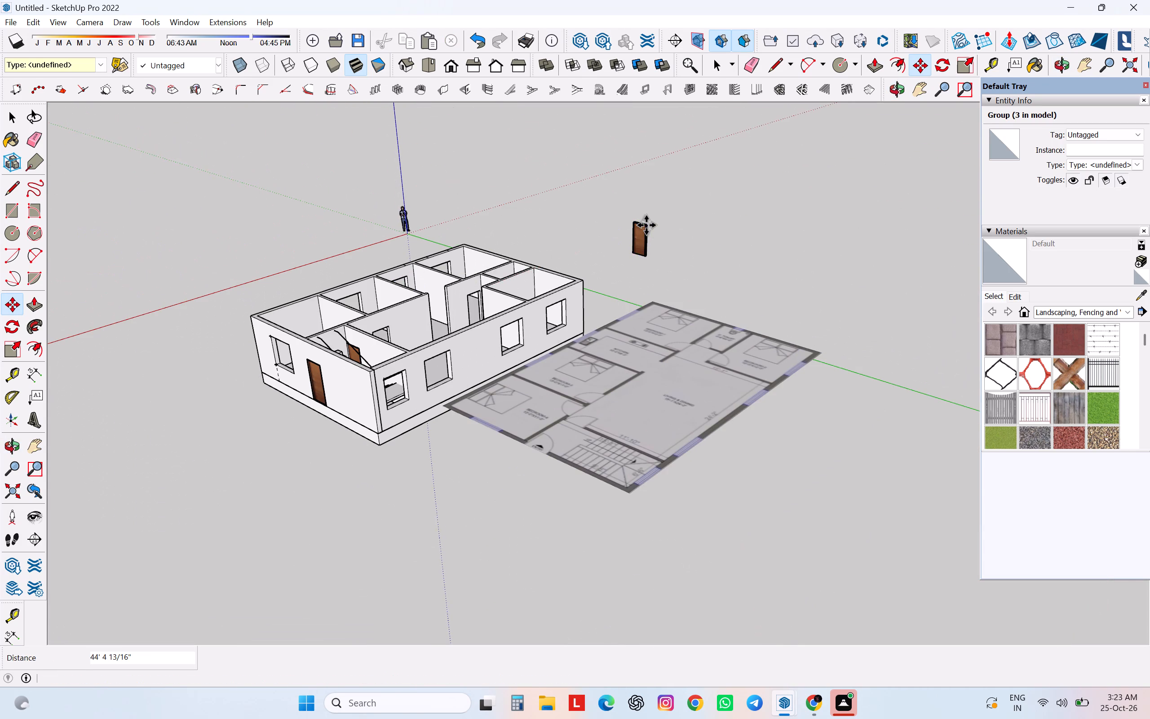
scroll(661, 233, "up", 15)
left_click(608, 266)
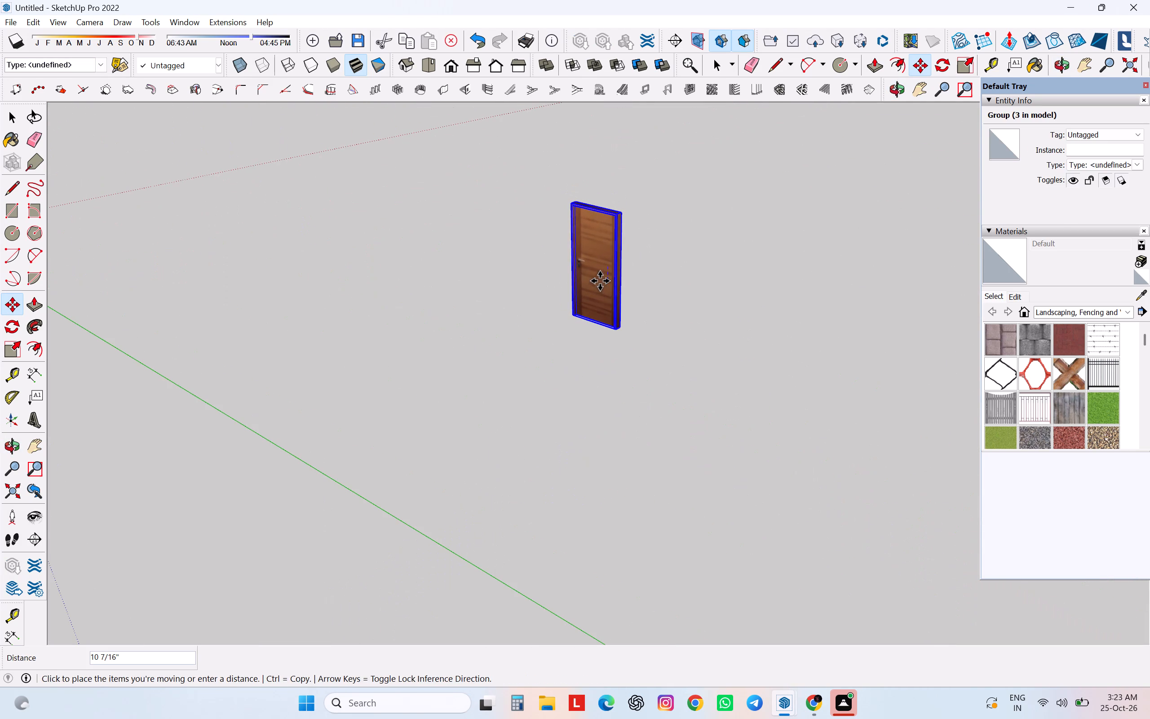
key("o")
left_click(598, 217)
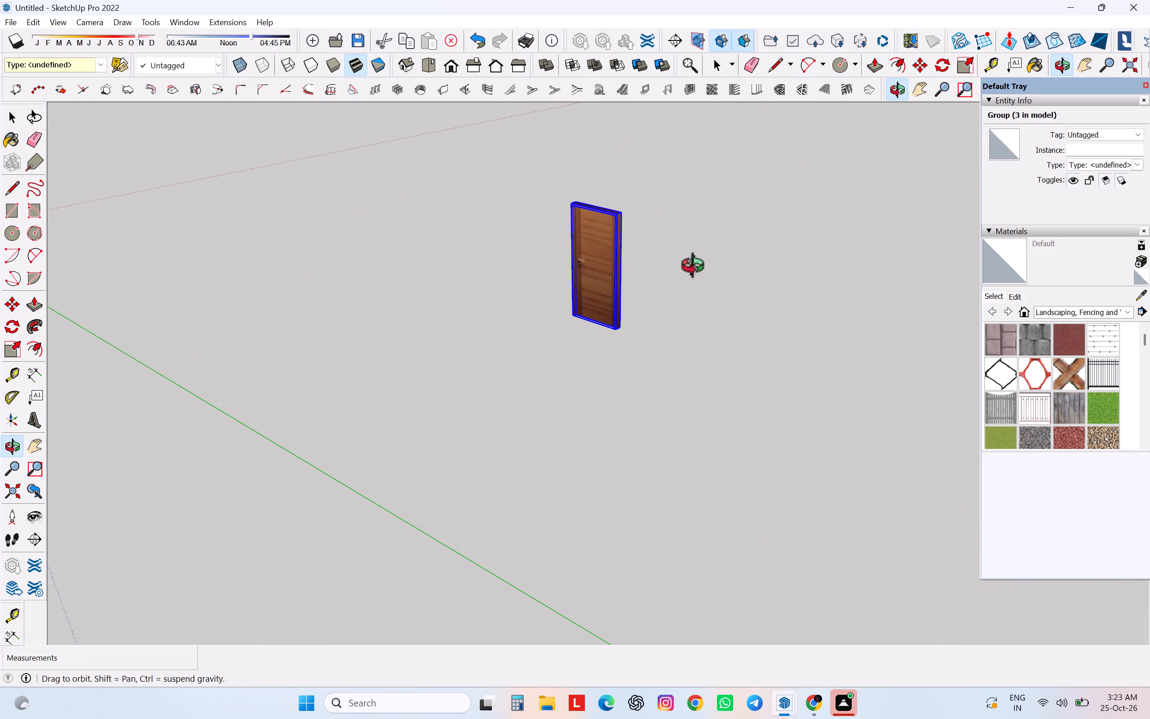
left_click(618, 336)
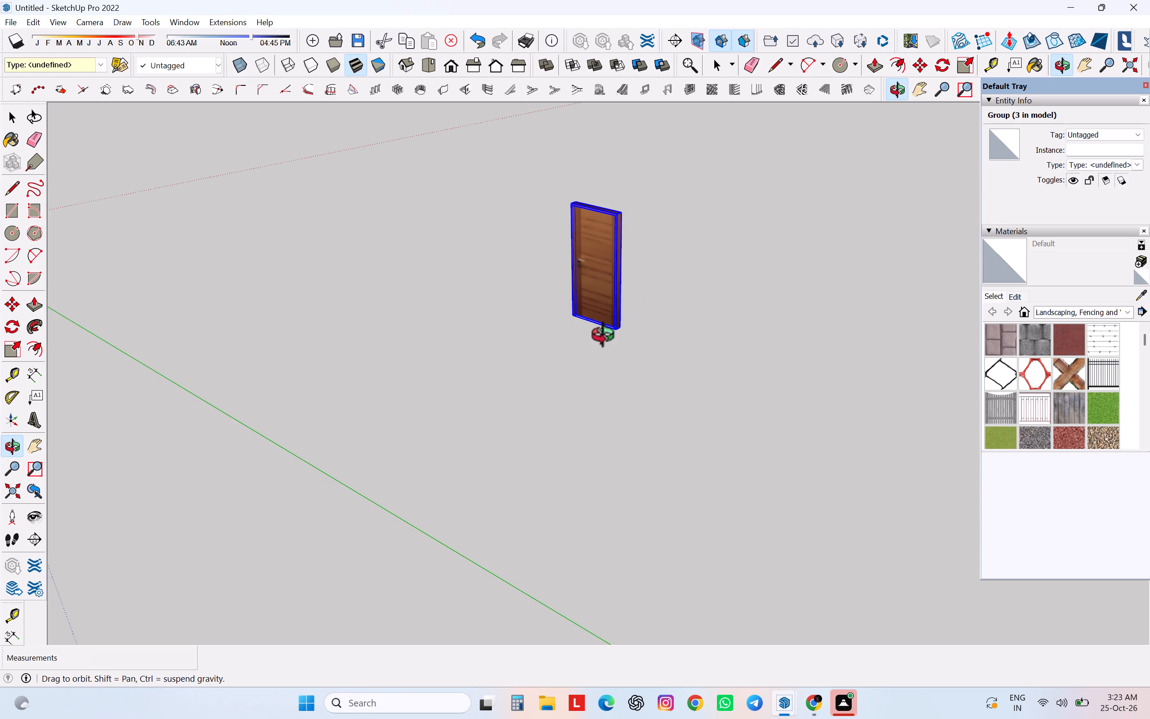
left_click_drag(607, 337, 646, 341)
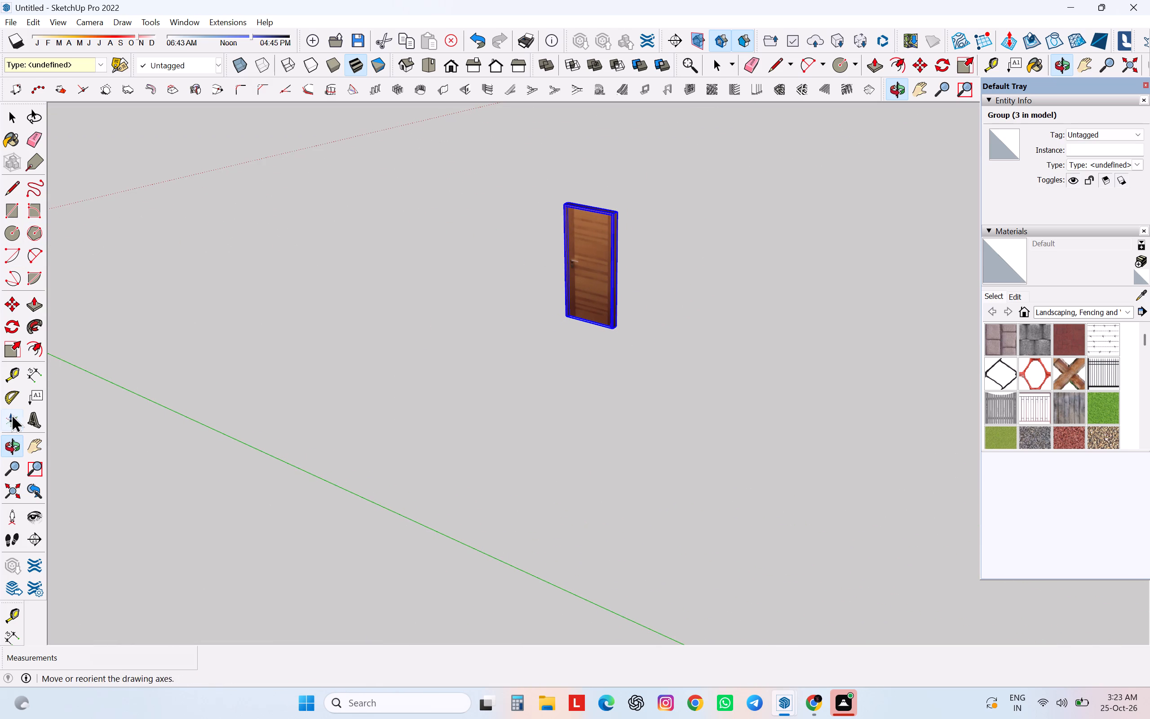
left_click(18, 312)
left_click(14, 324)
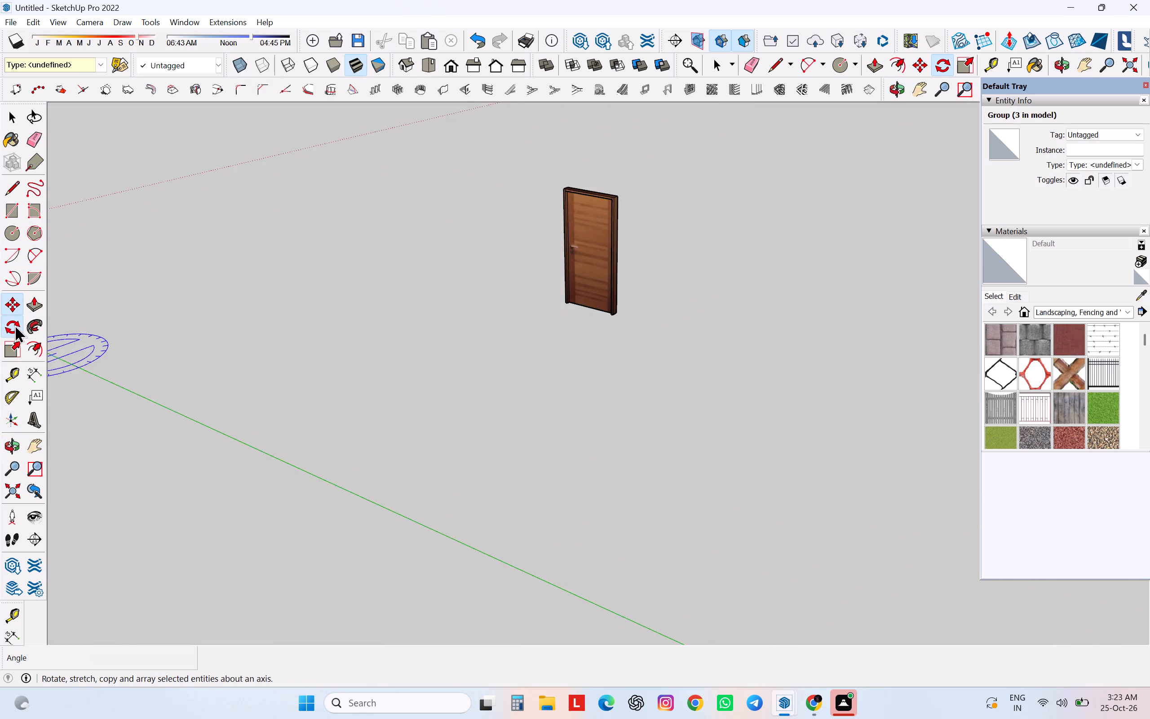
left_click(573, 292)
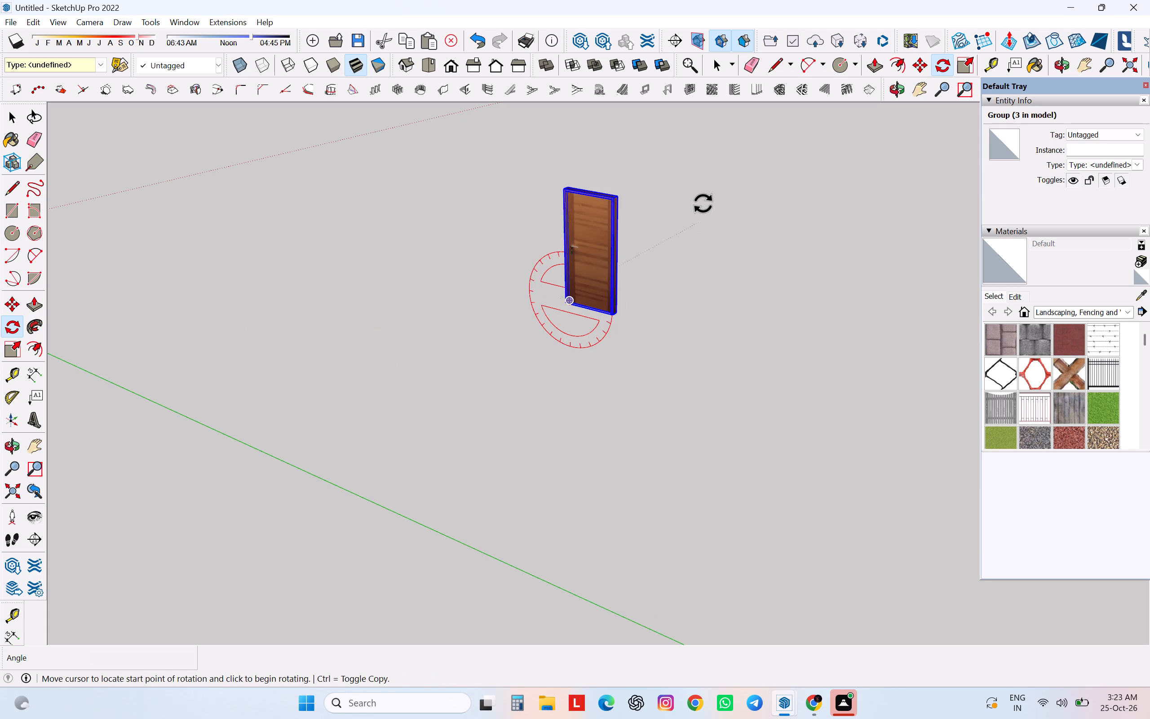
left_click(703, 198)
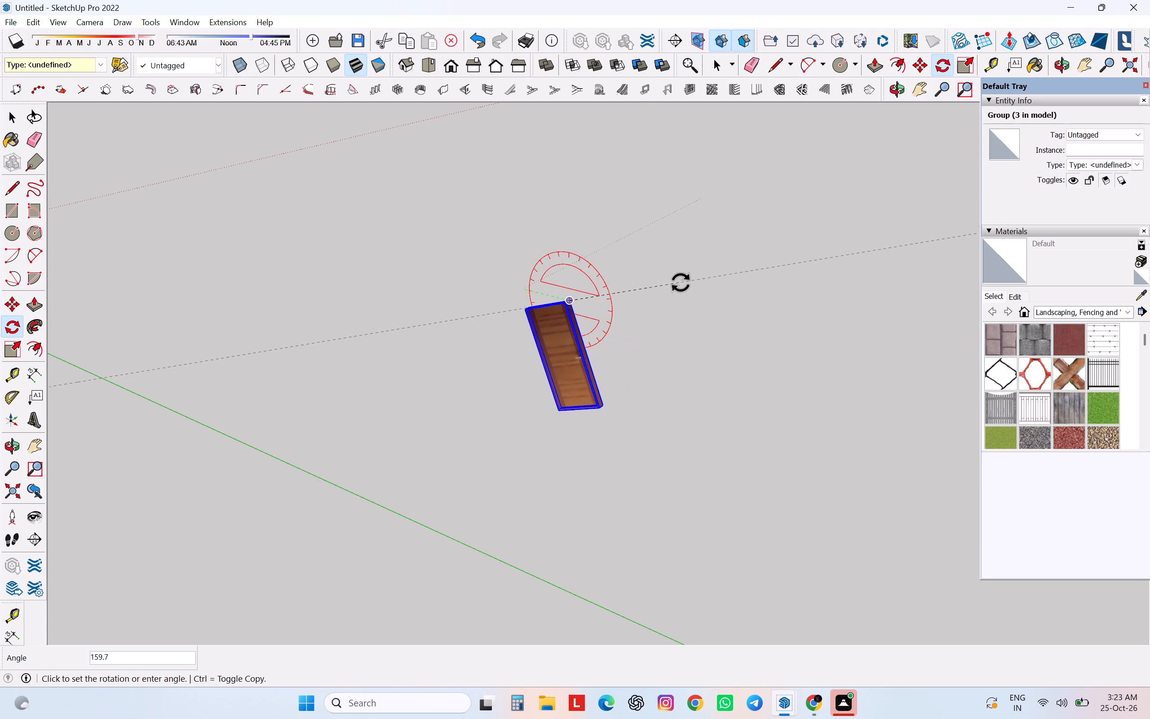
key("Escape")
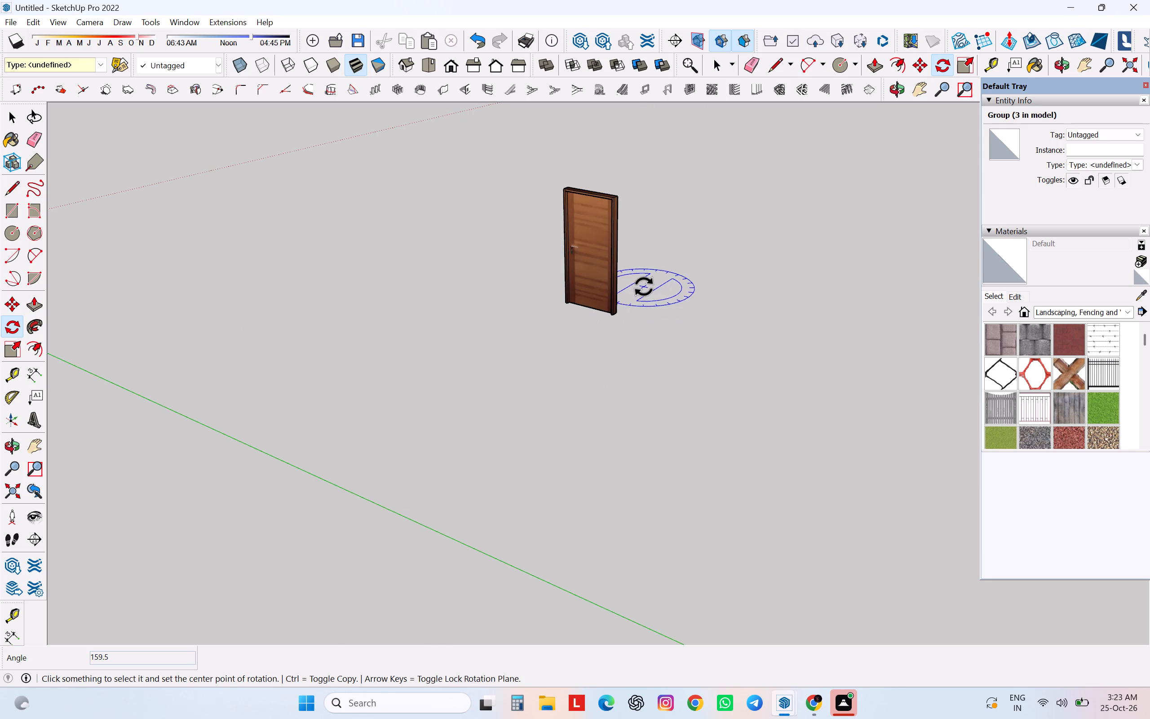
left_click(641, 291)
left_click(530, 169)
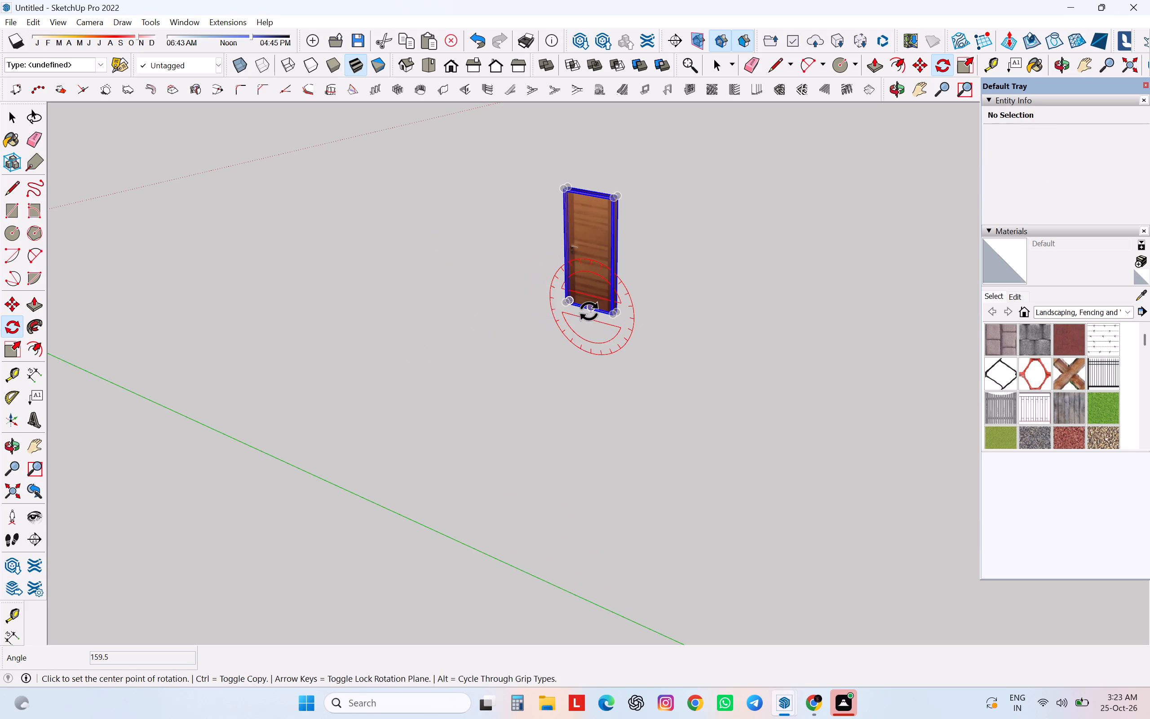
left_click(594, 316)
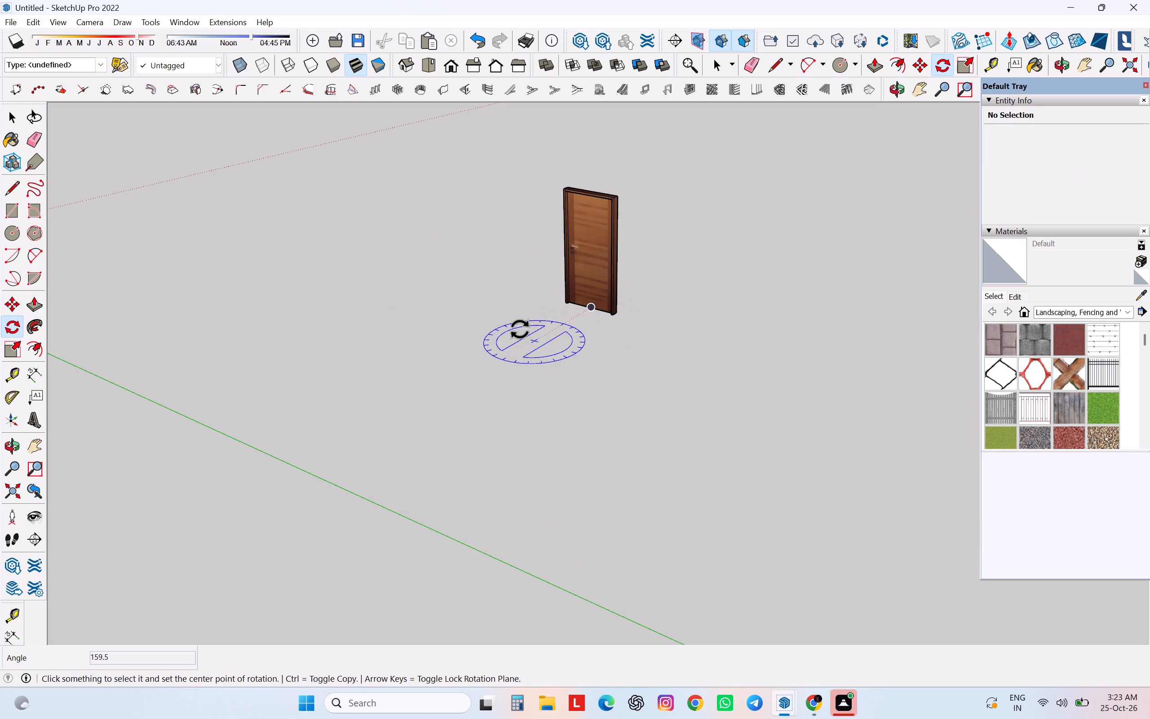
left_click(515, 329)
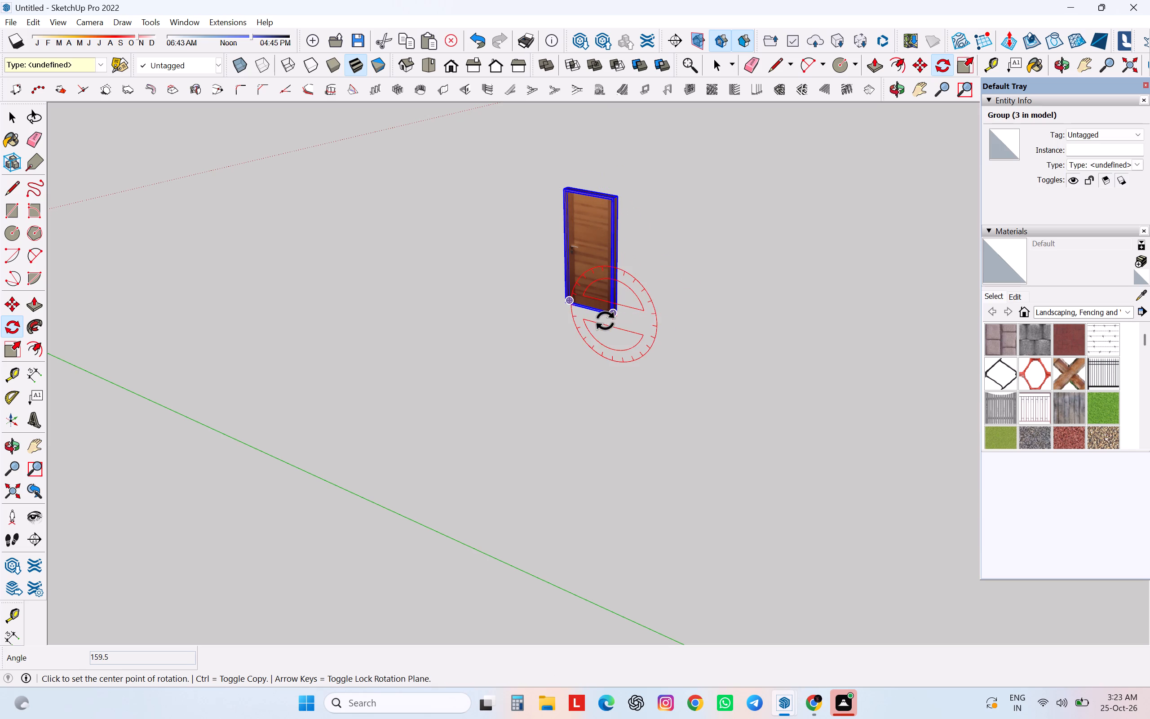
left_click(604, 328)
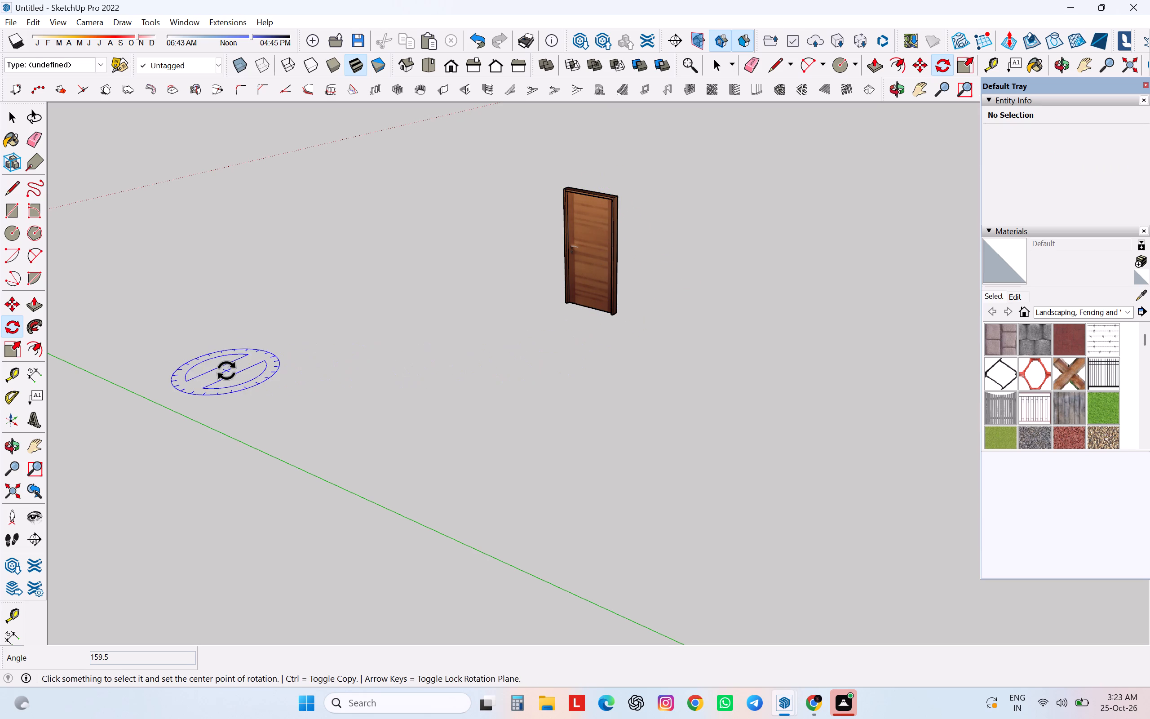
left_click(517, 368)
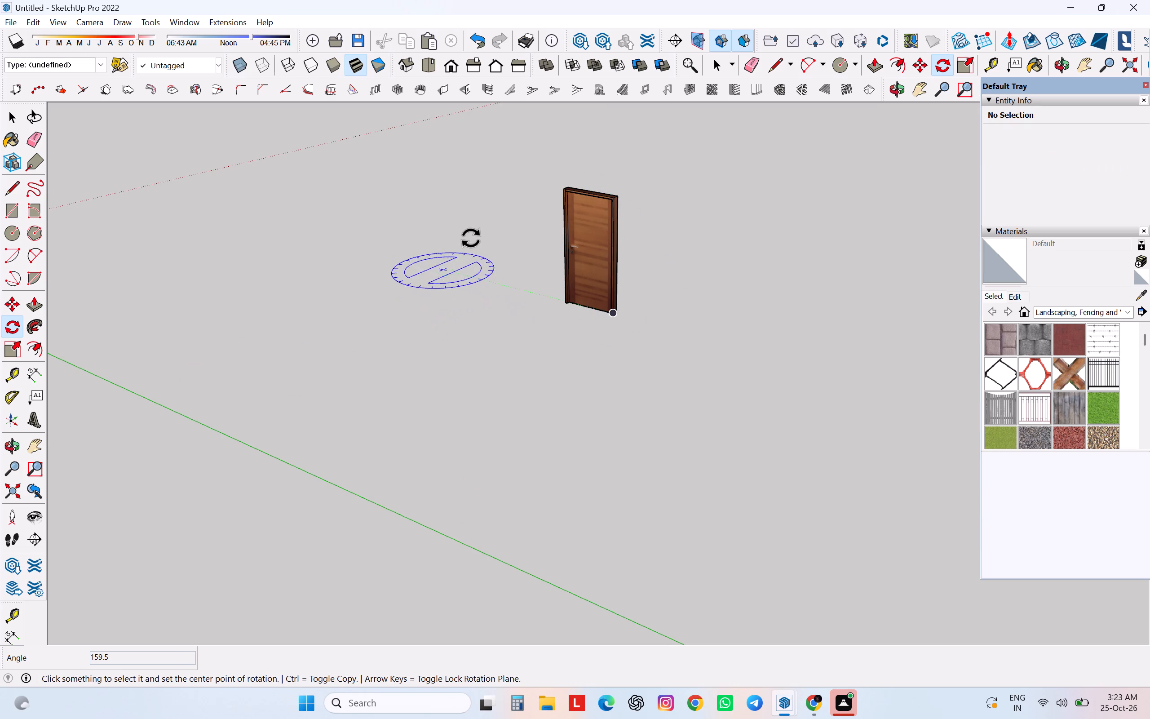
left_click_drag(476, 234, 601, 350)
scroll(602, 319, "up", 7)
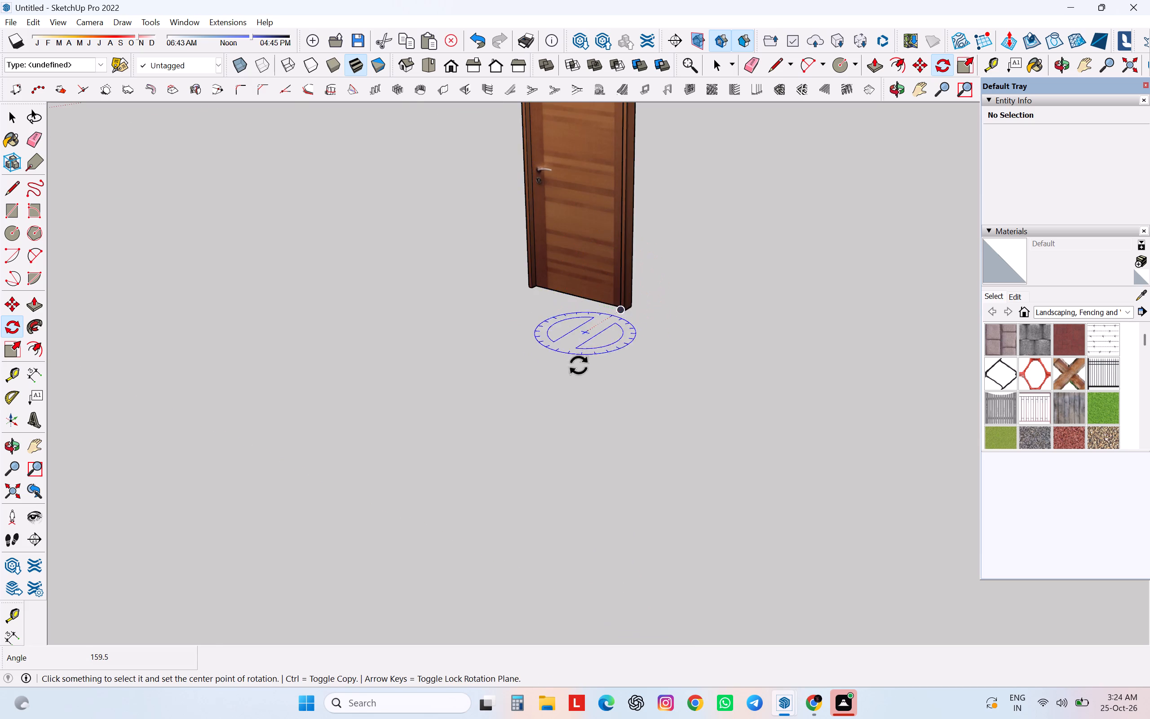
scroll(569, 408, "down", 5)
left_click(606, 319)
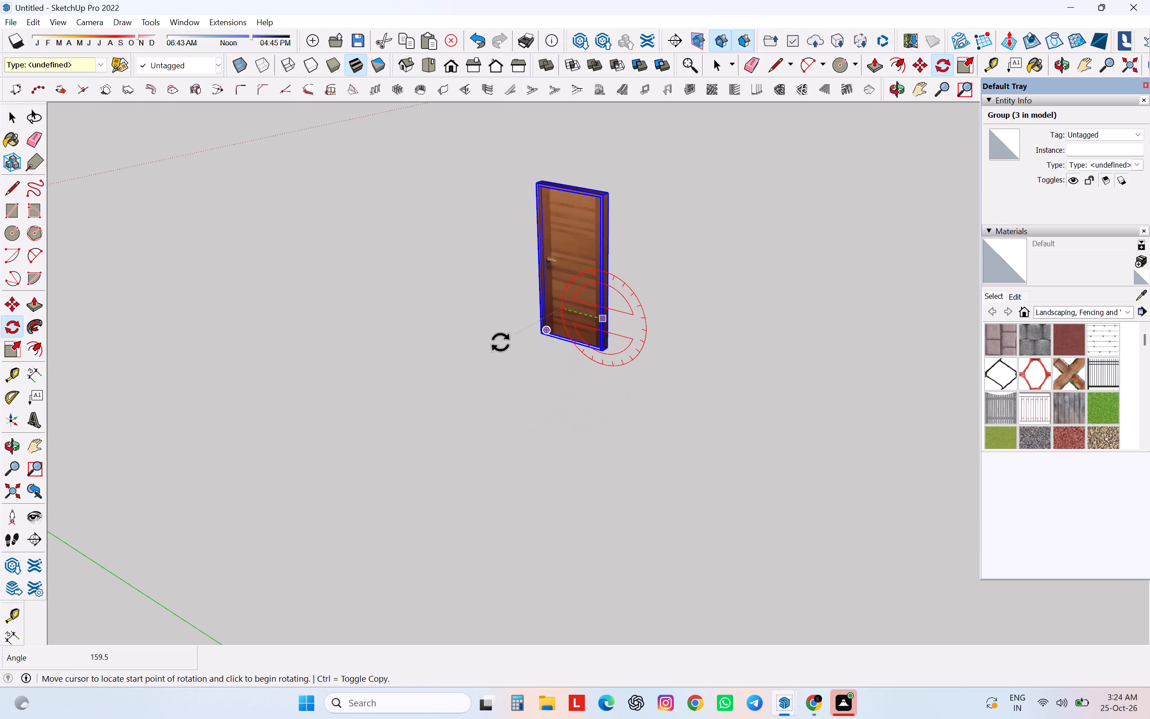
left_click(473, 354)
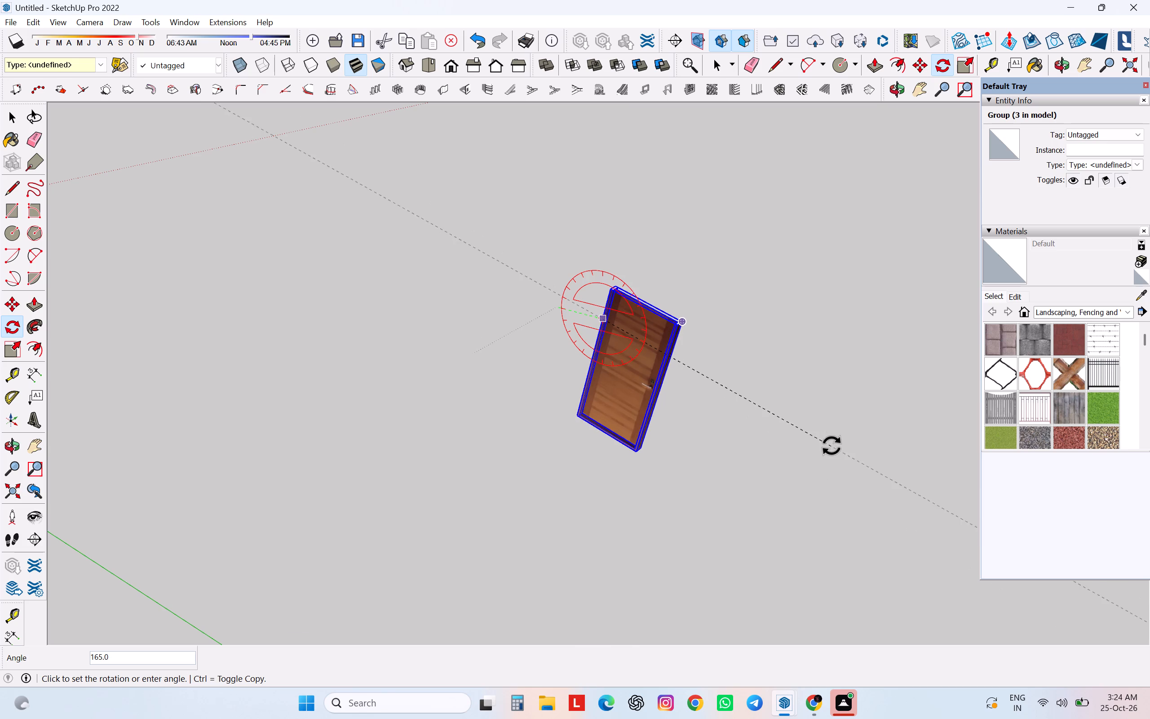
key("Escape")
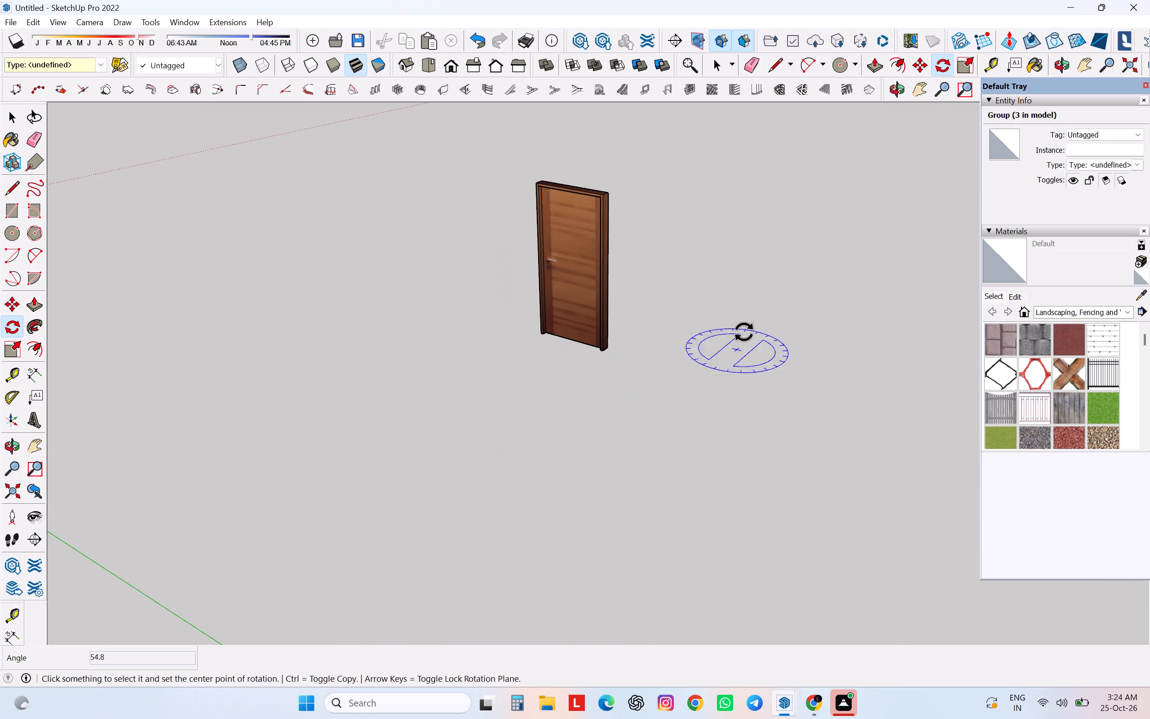
Rotate the free-standing door about a quarter turn around the vertical axis at its bottom frame corner.
left_click(607, 358)
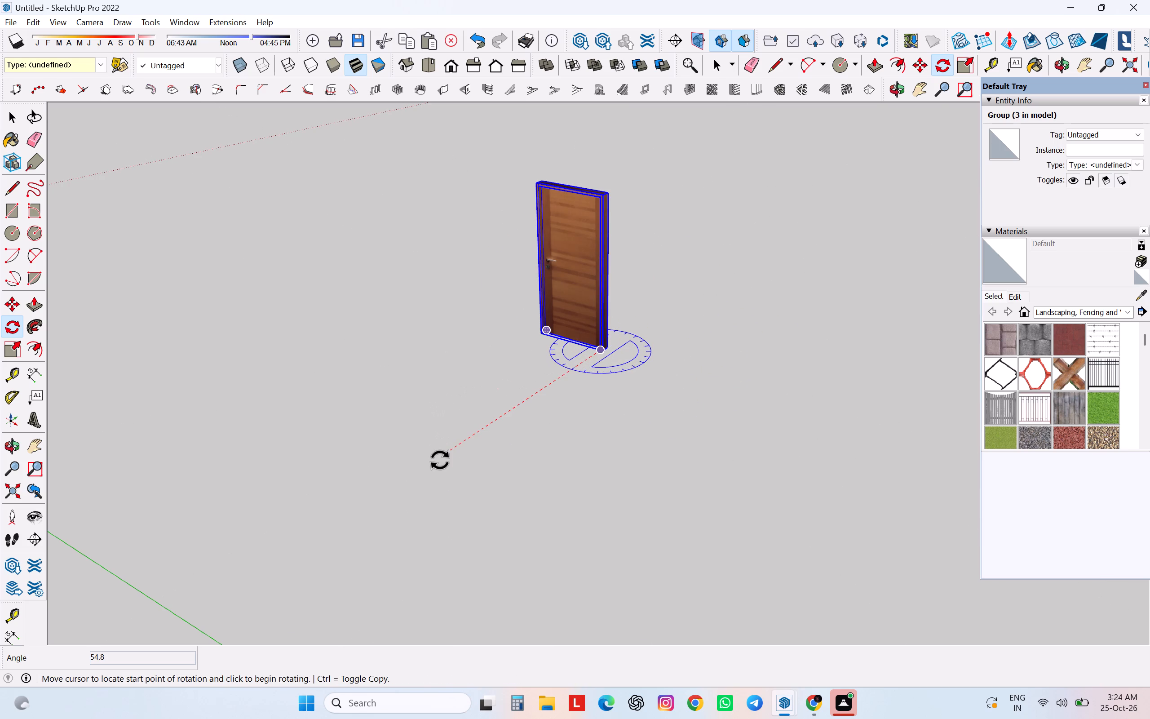
left_click(439, 467)
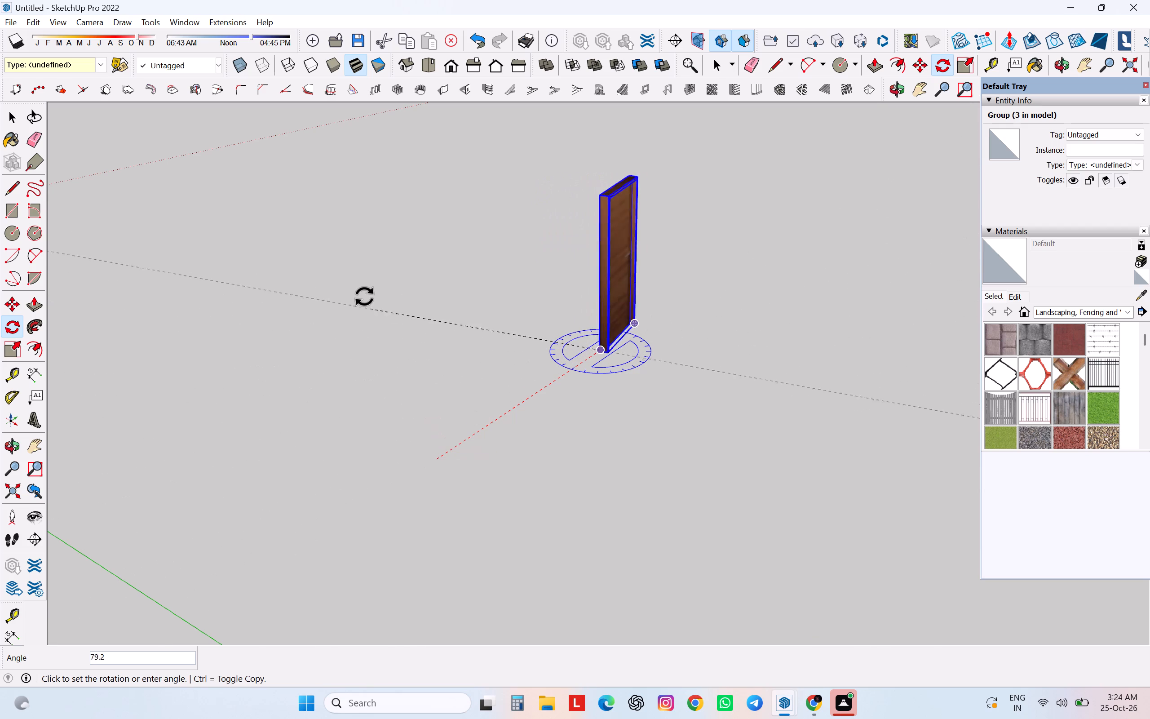
left_click(348, 269)
scroll(530, 511, "down", 3)
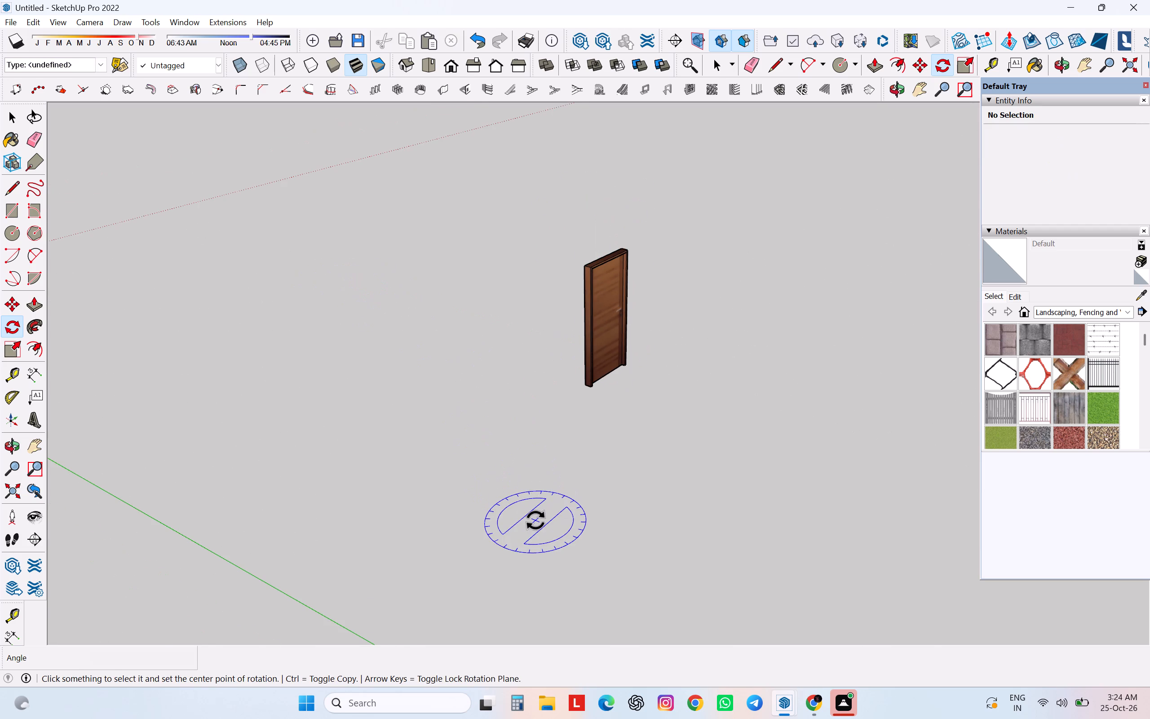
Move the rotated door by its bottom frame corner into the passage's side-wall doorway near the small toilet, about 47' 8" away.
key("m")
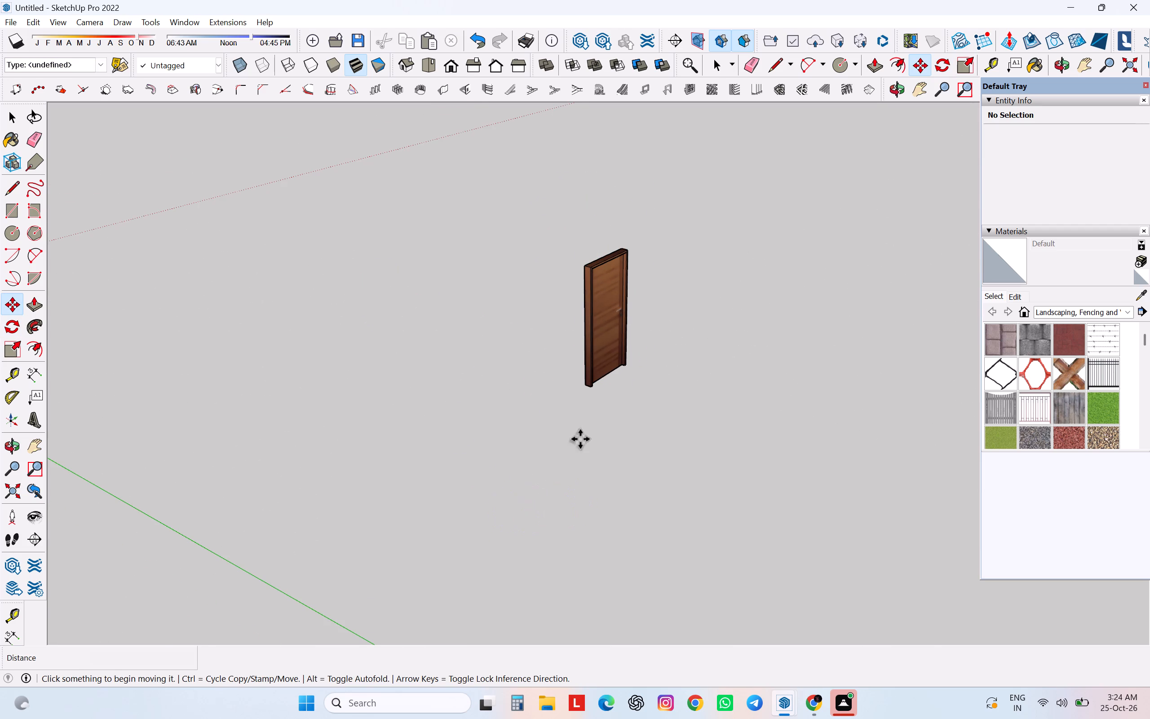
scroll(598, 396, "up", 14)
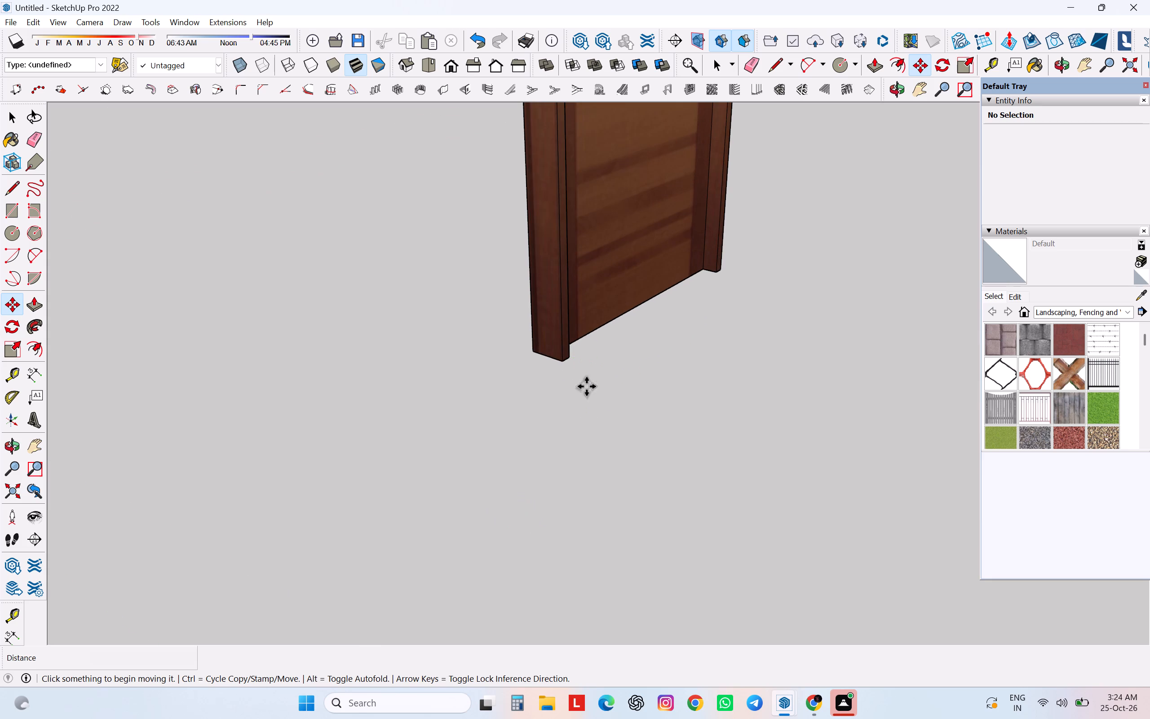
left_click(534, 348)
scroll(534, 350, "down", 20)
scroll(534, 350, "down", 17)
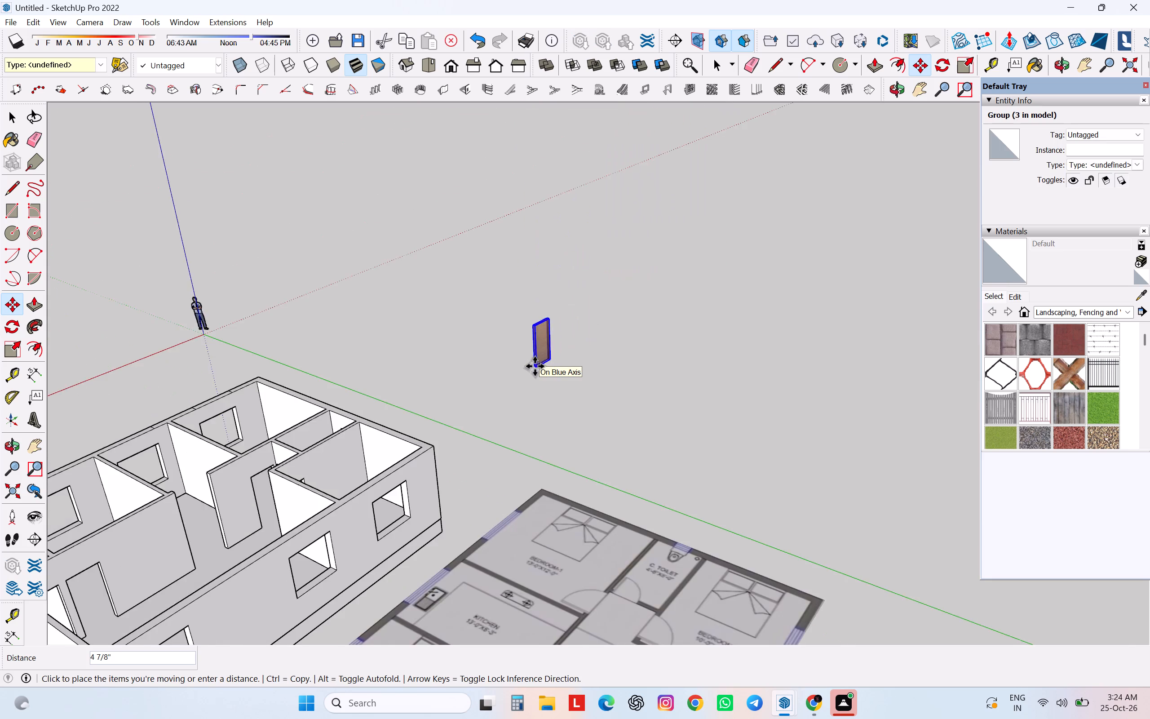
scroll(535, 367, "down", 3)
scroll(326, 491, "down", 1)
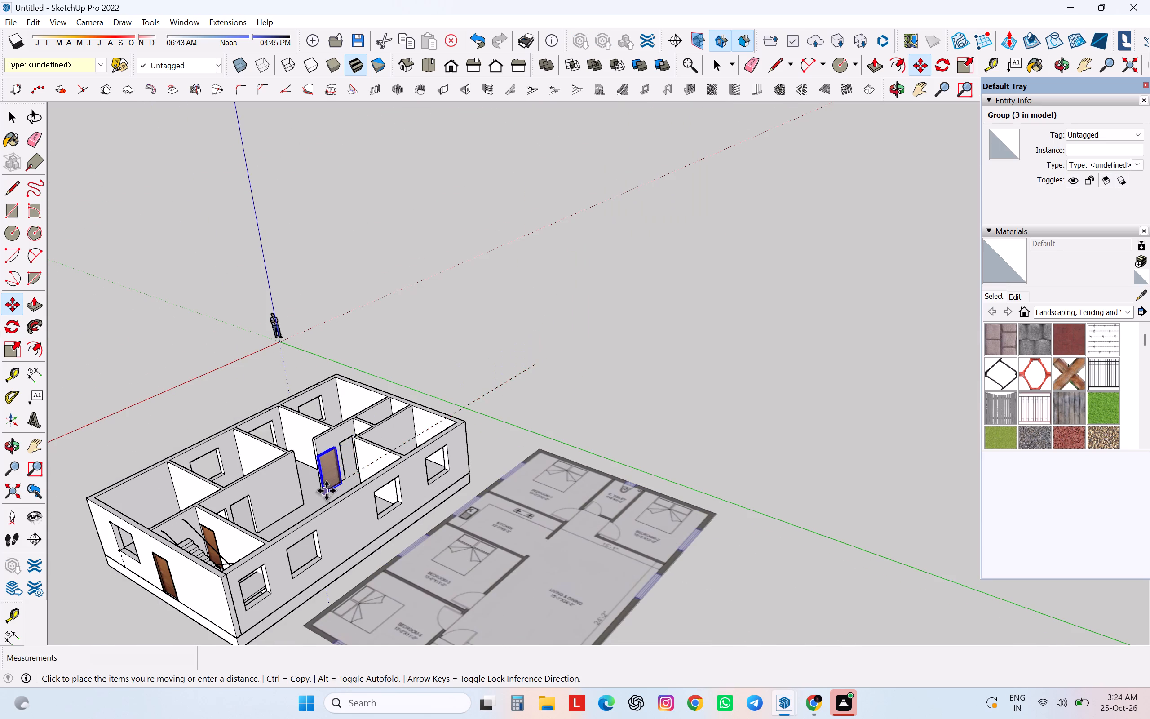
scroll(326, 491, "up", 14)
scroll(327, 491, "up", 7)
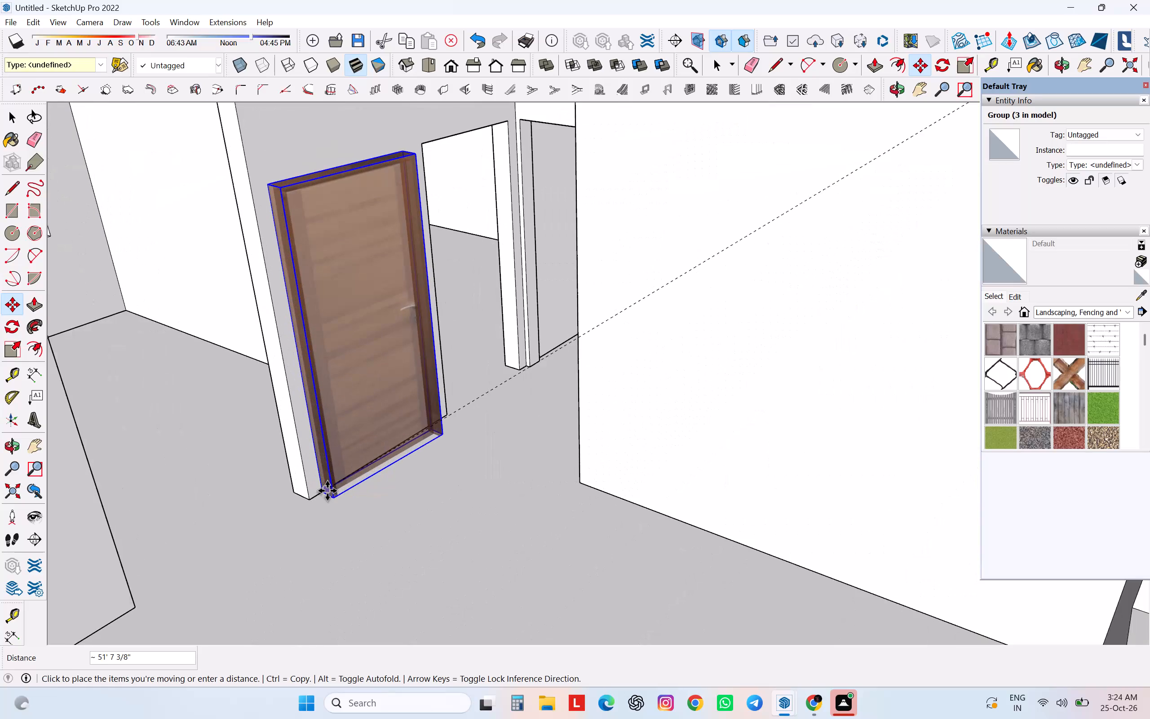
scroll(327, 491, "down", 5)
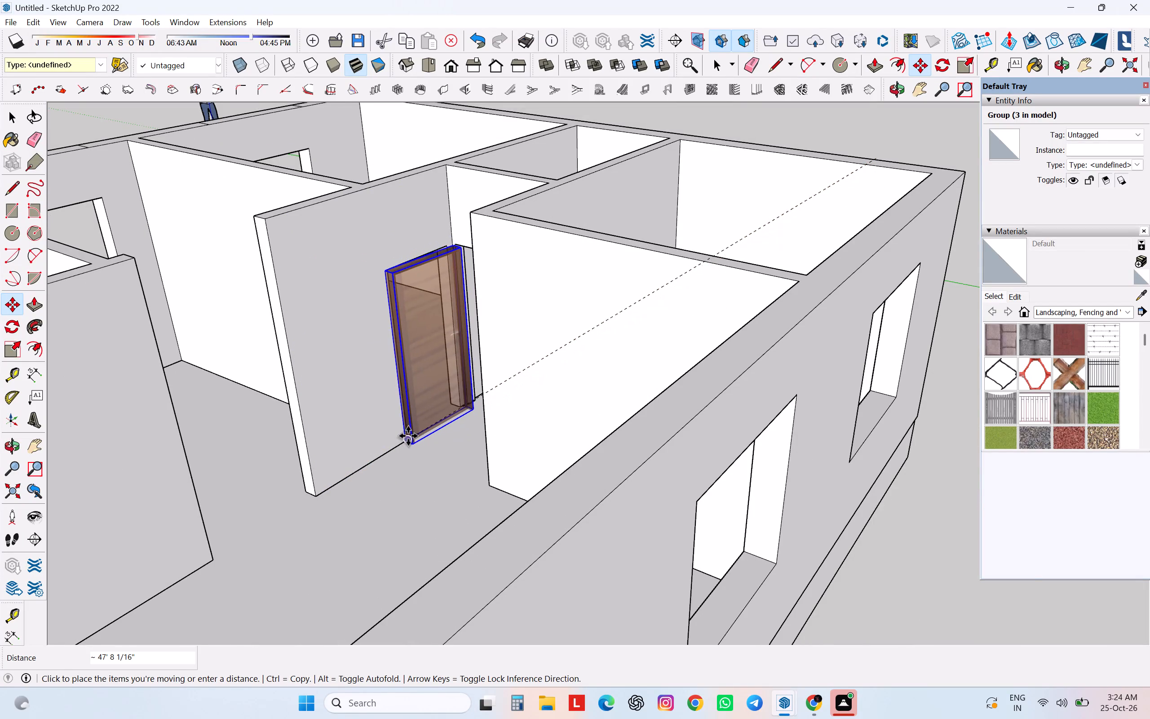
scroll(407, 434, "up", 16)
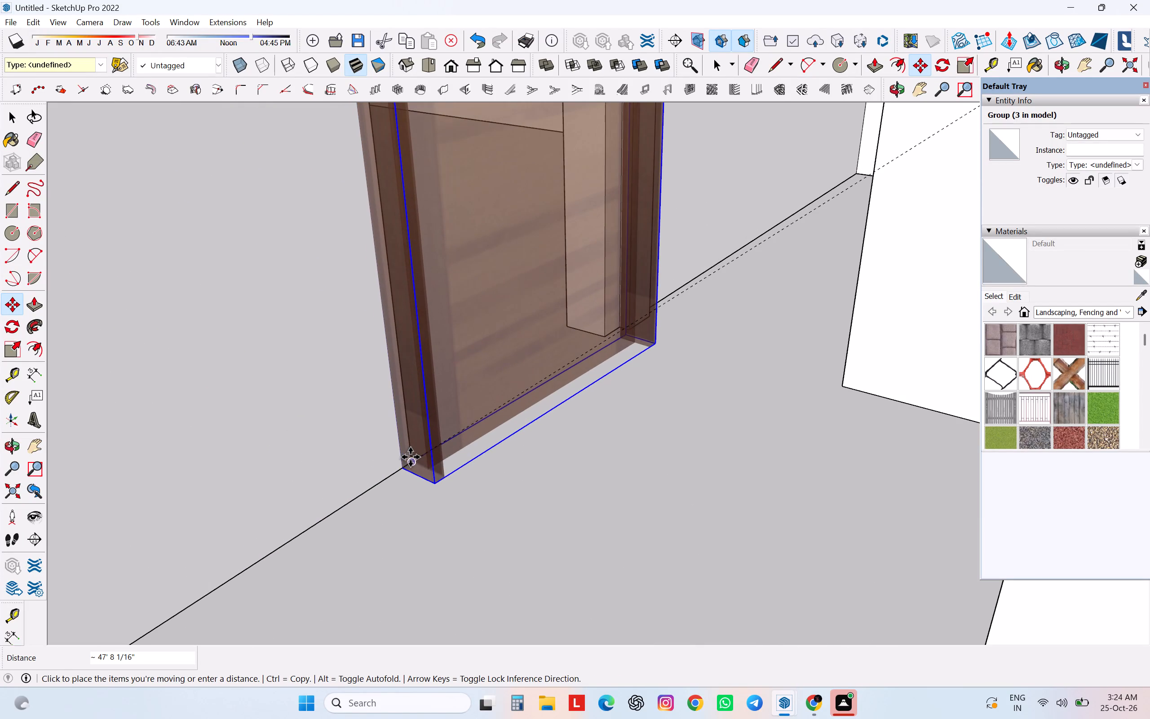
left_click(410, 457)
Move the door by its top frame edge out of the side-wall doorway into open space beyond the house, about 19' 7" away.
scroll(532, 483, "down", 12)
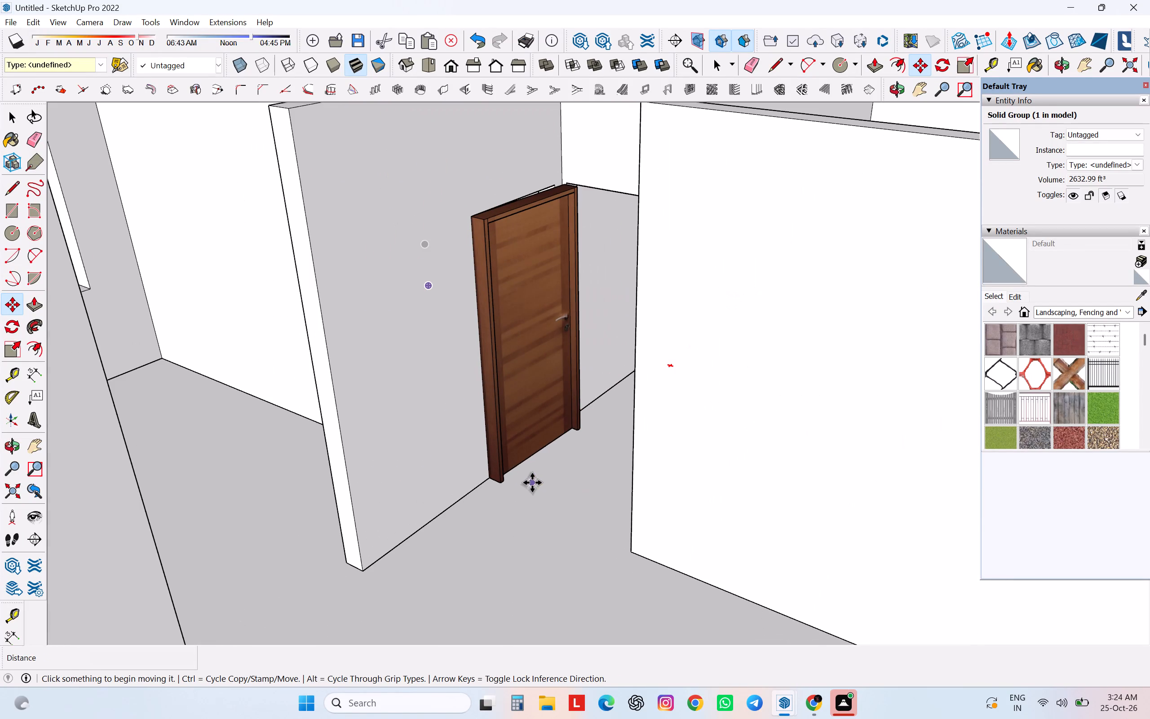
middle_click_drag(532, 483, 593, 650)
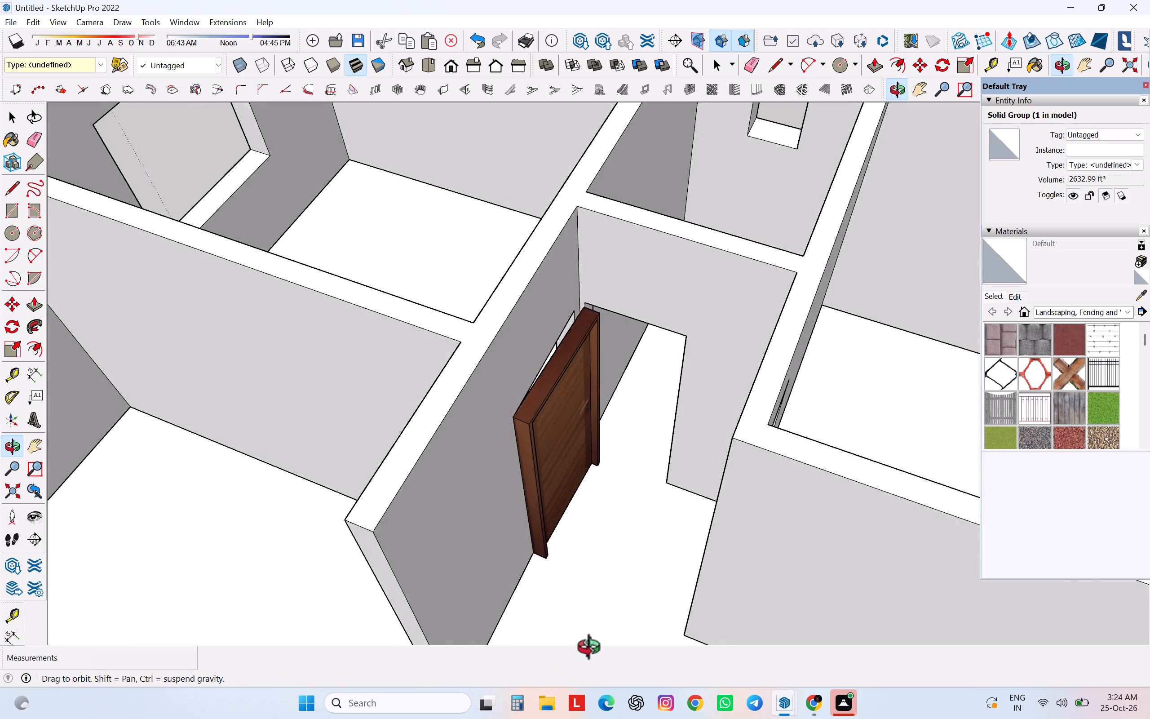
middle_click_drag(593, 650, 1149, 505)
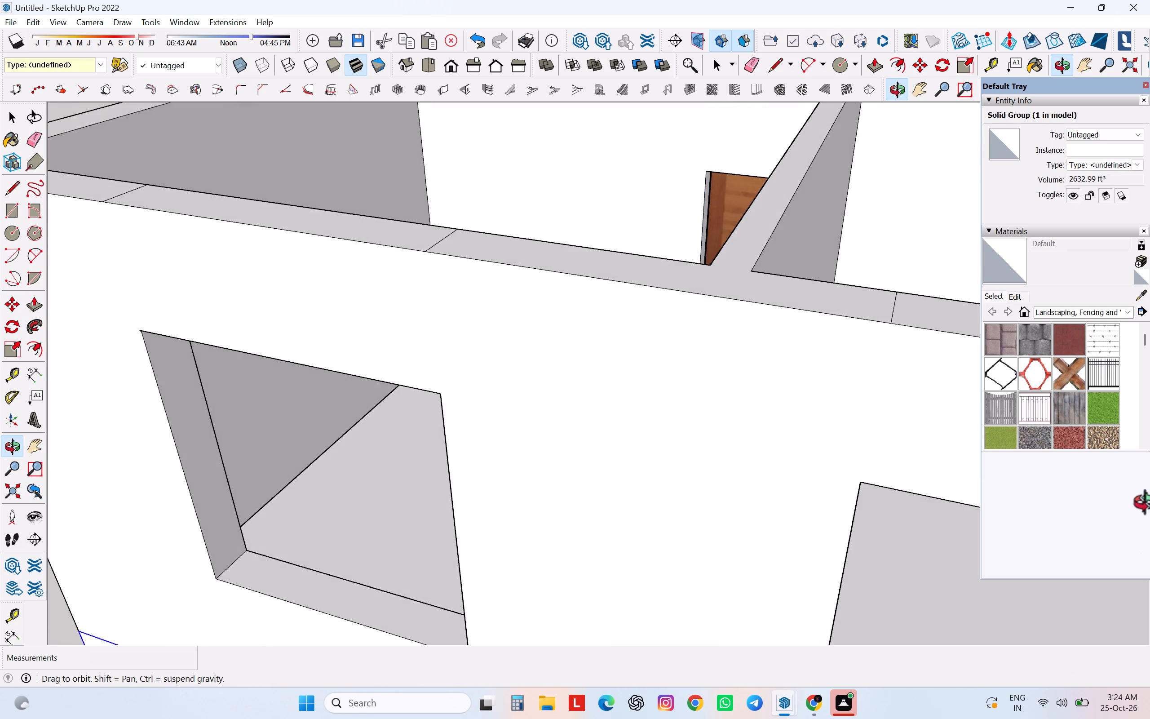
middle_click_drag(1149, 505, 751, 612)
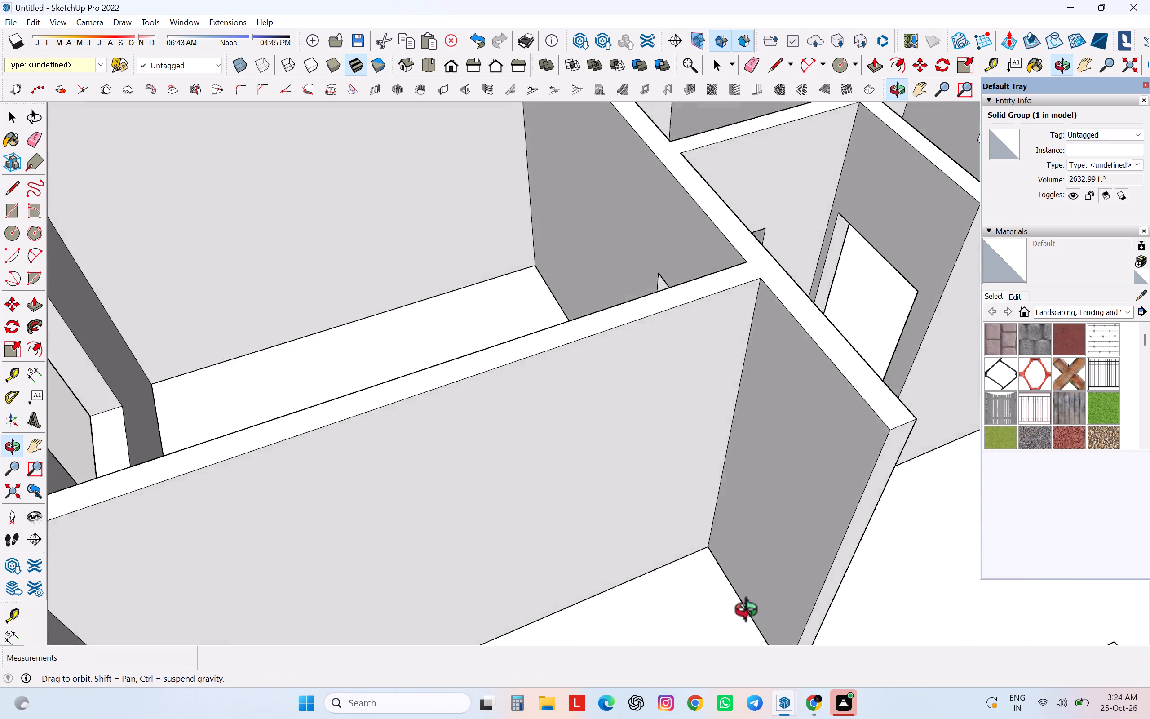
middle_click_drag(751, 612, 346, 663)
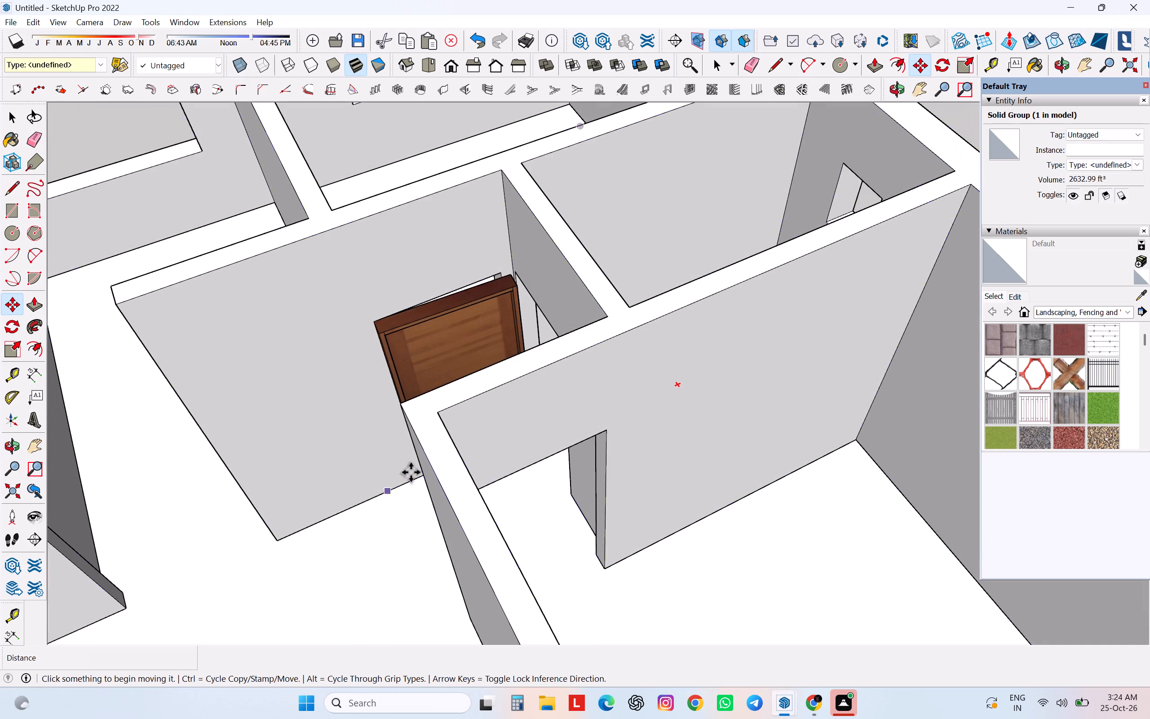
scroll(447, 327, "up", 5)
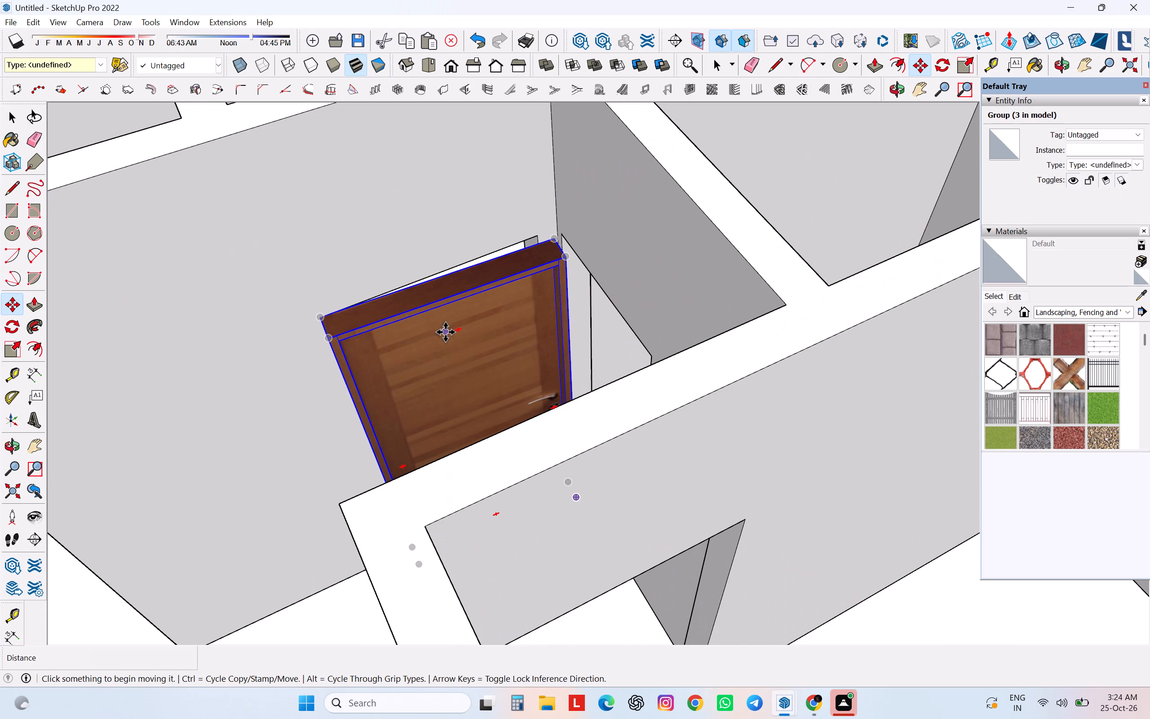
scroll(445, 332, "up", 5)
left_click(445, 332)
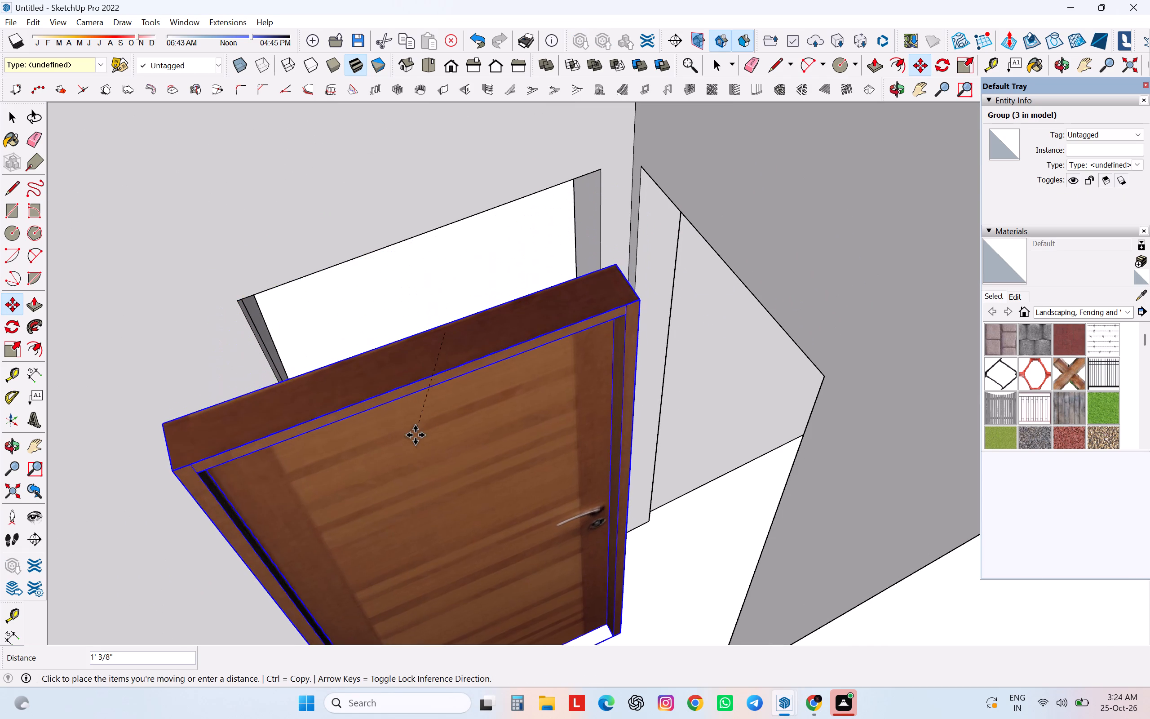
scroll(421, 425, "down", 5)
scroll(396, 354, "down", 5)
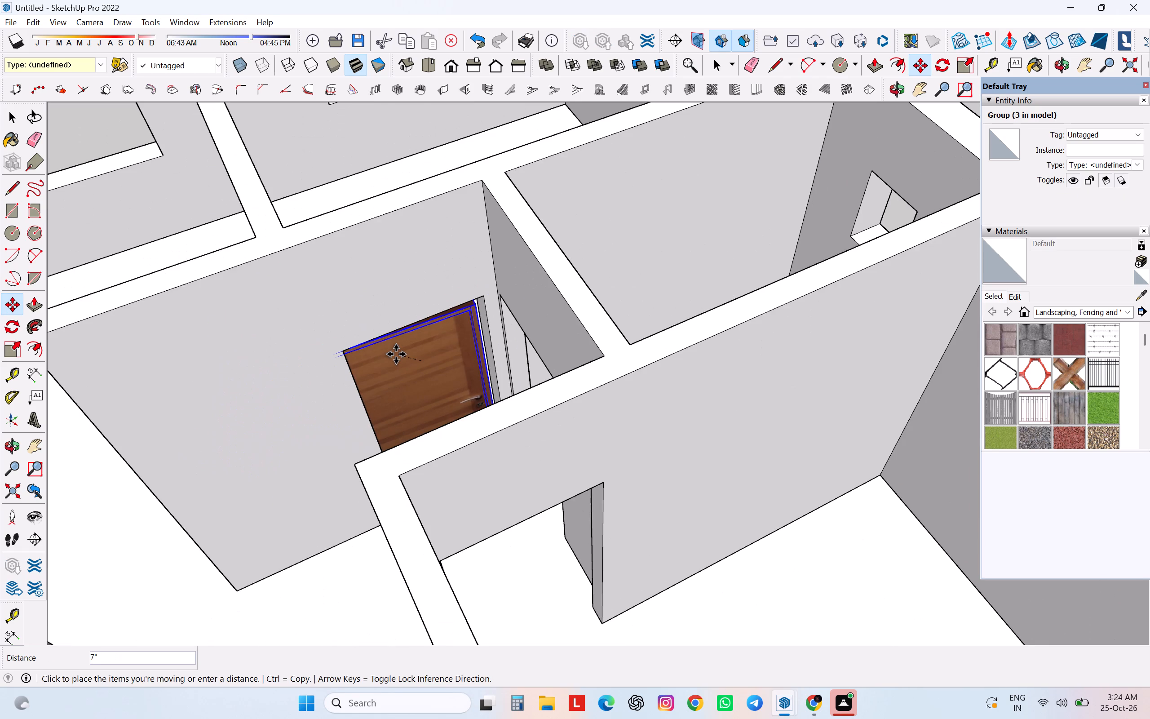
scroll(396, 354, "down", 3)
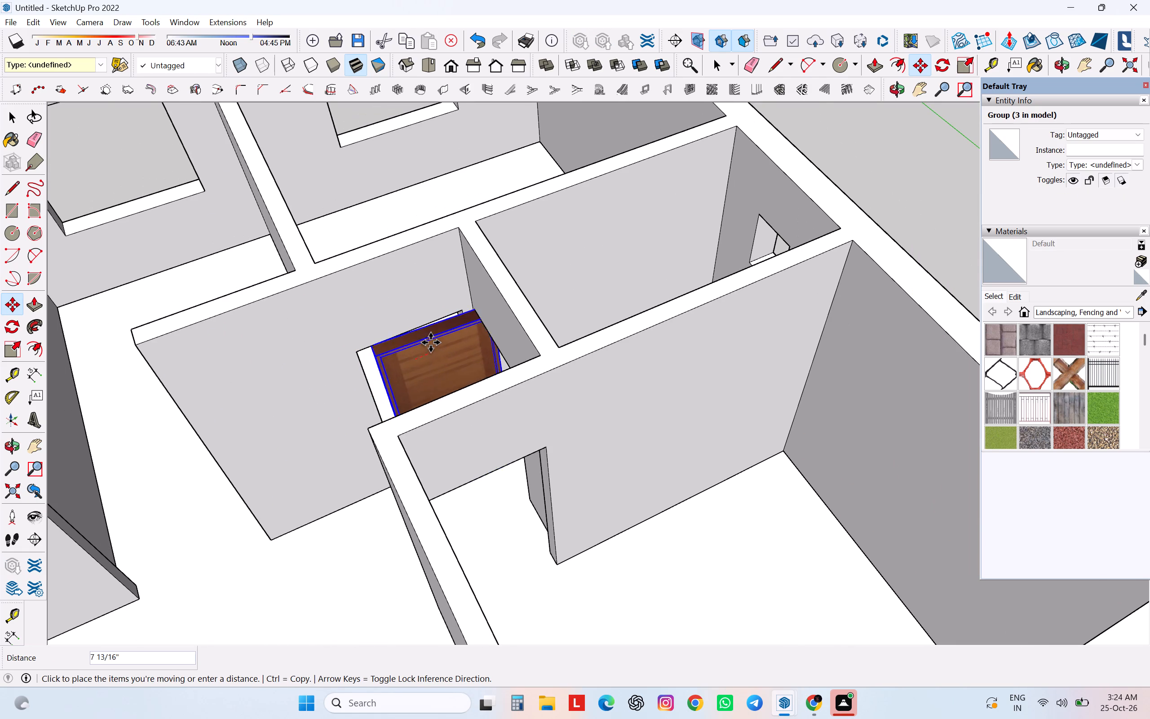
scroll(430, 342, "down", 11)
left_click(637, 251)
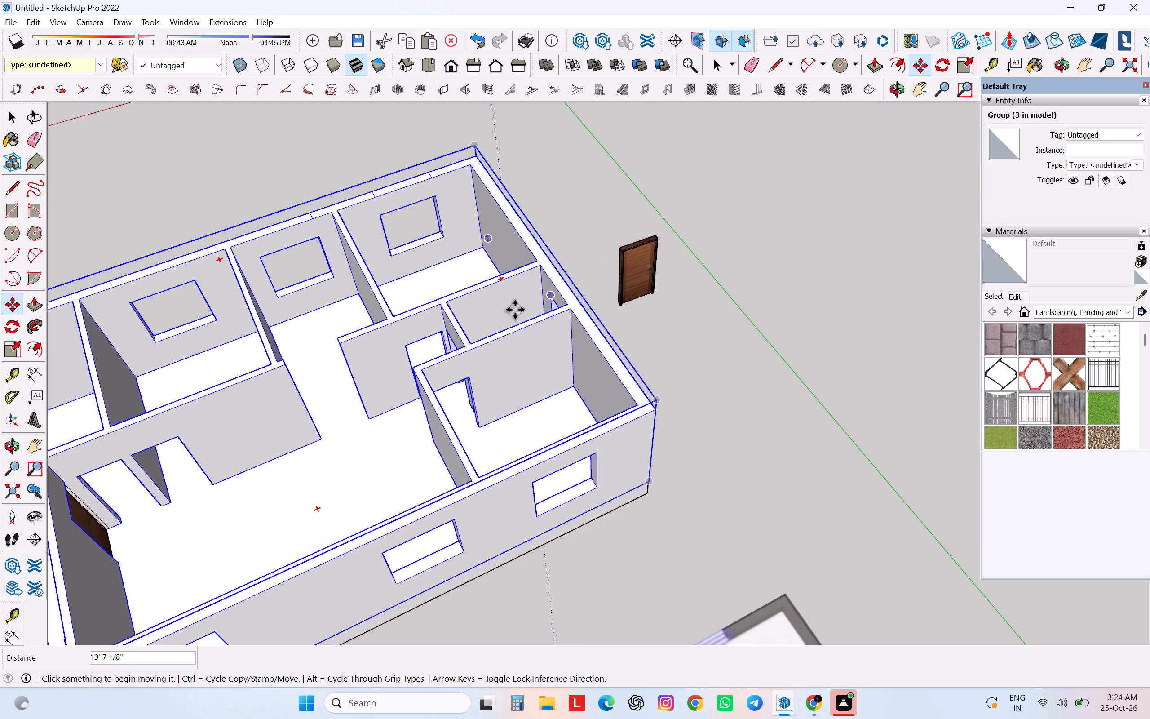
Move the free-standing door by its top front frame corner onto the upper corner of the passage's side-wall doorway, about 19' 5" away.
middle_click_drag(515, 311, 1149, 122)
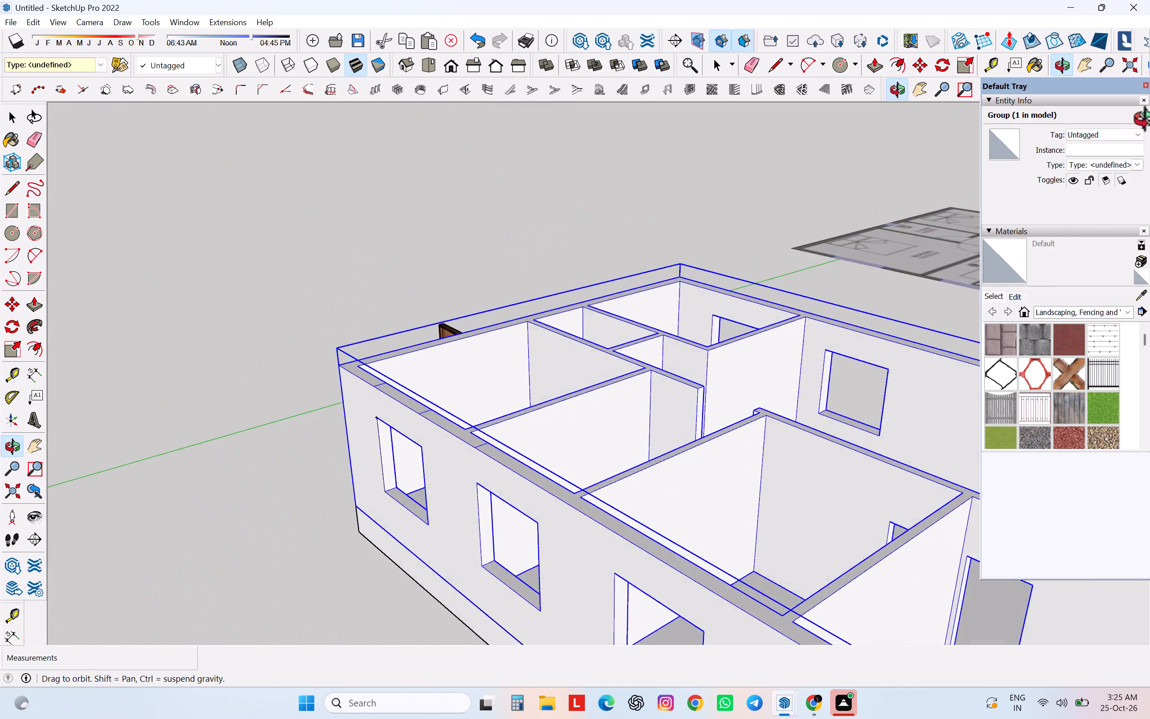
middle_click_drag(1149, 122, 786, 424)
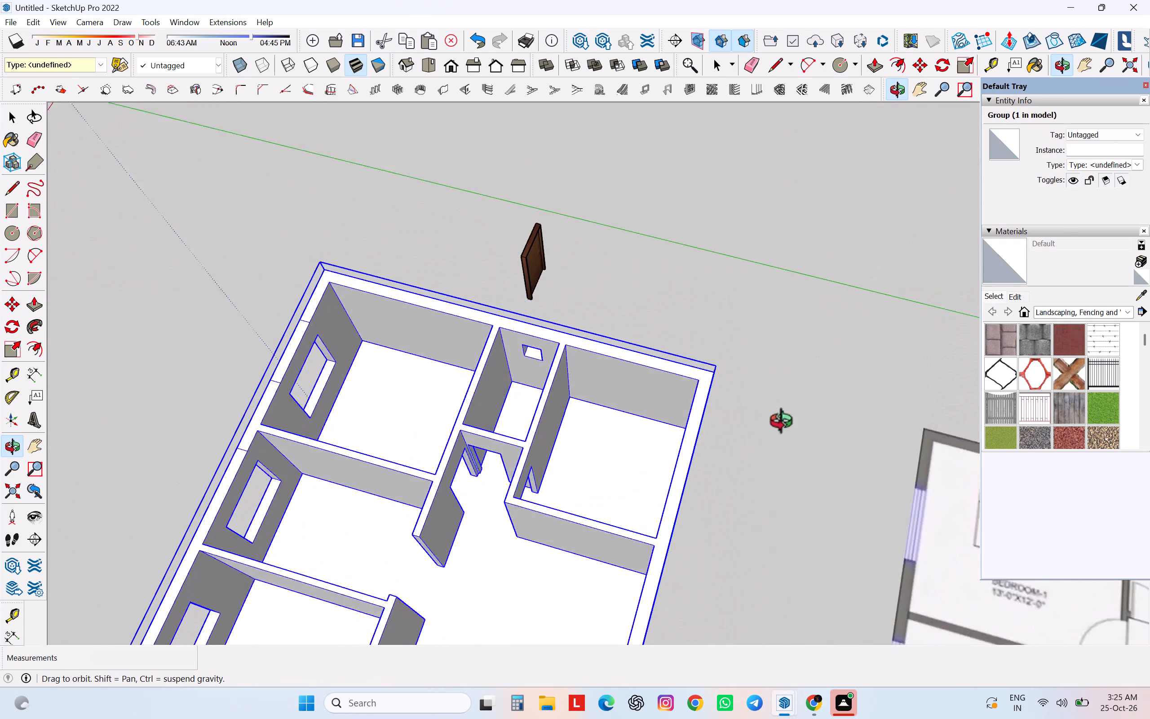
middle_click_drag(786, 424, 767, 457)
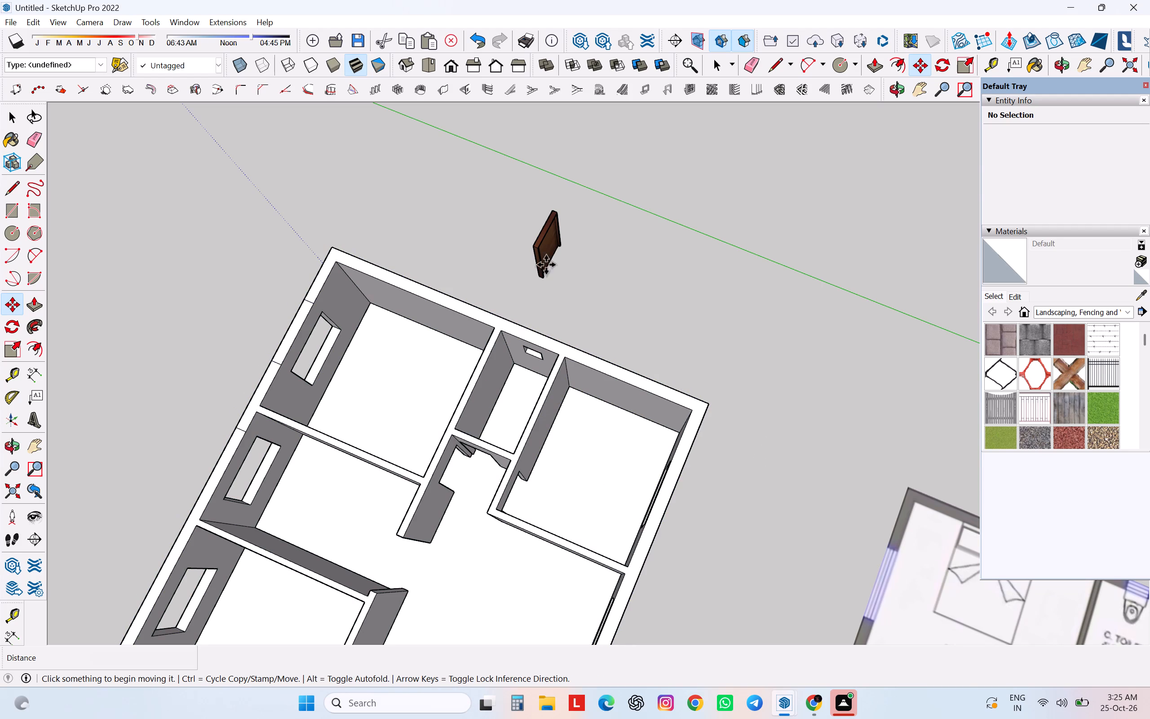
scroll(537, 271, "up", 4)
middle_click_drag(511, 320, 327, 175)
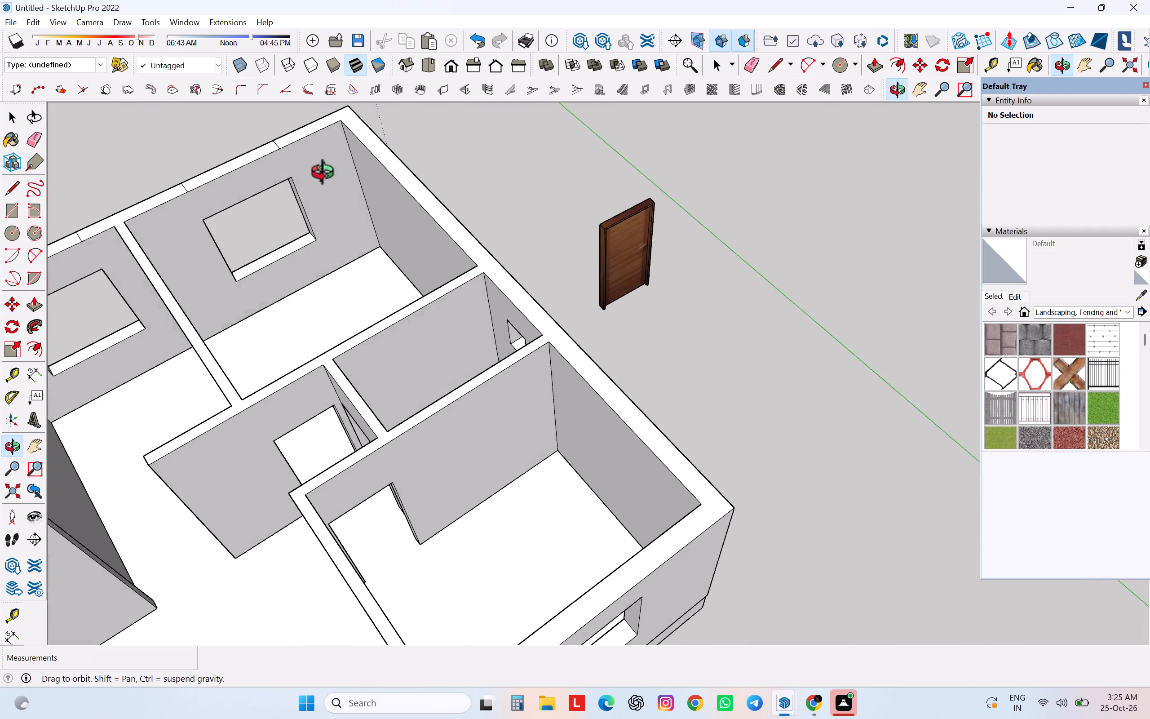
middle_click_drag(327, 175, 406, 120)
scroll(461, 120, "up", 1)
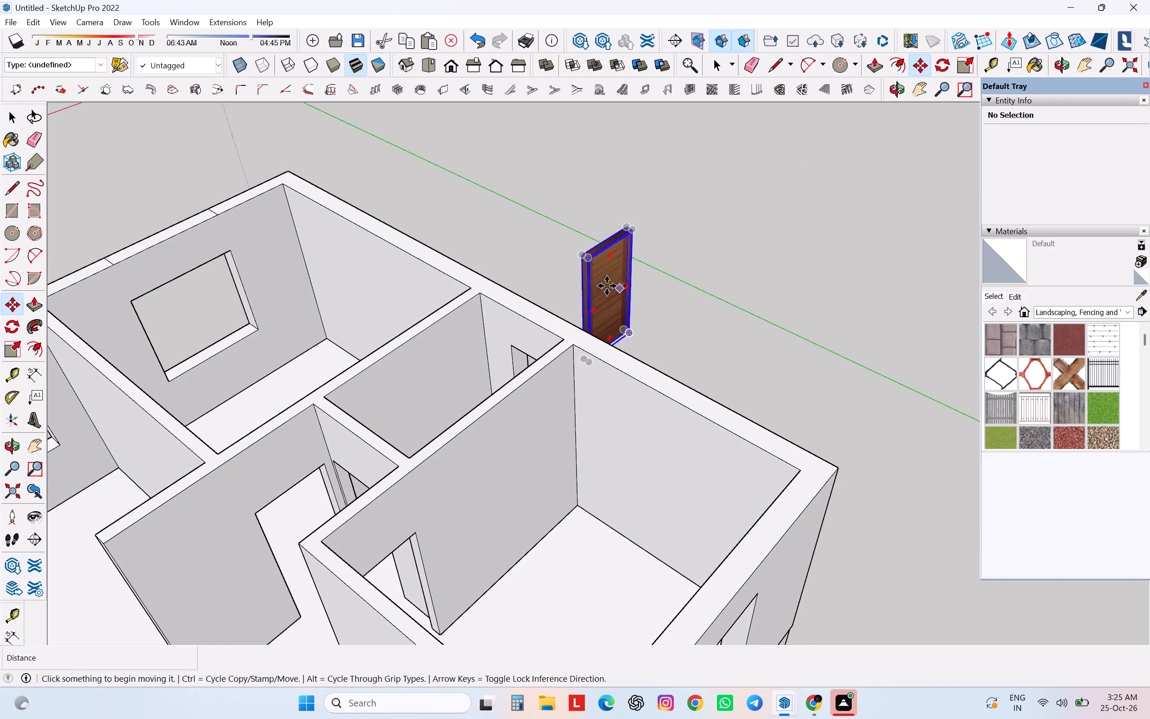
scroll(602, 259, "up", 12)
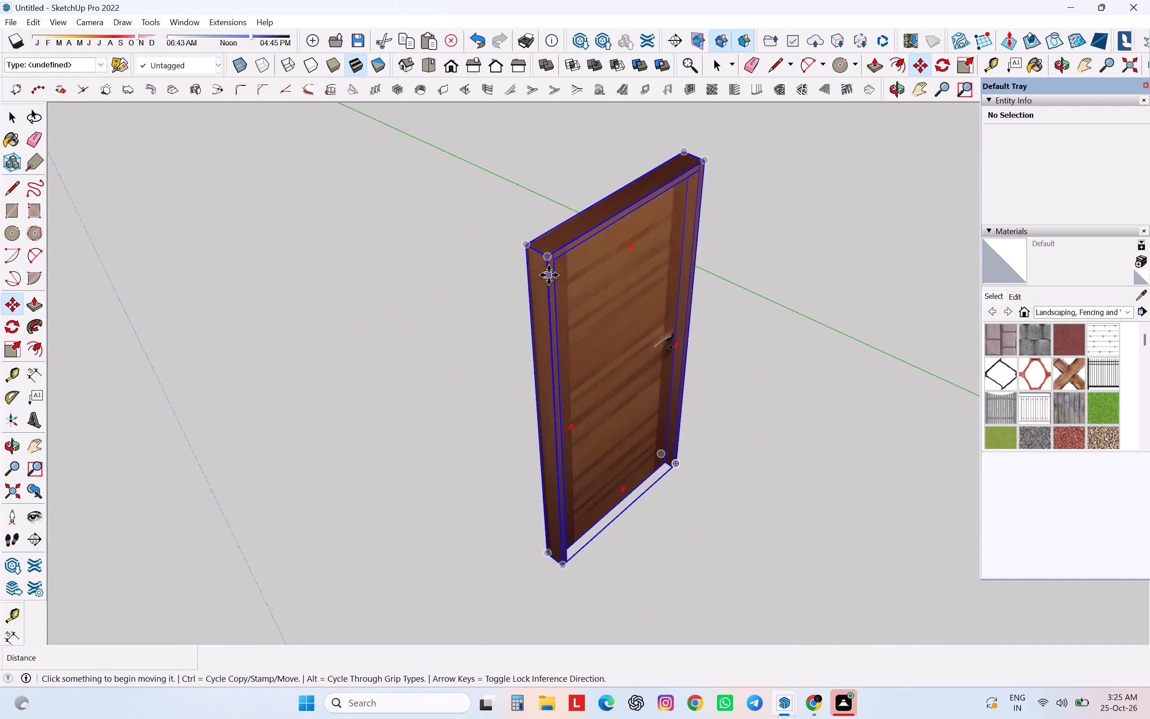
left_click(547, 260)
scroll(553, 255, "down", 16)
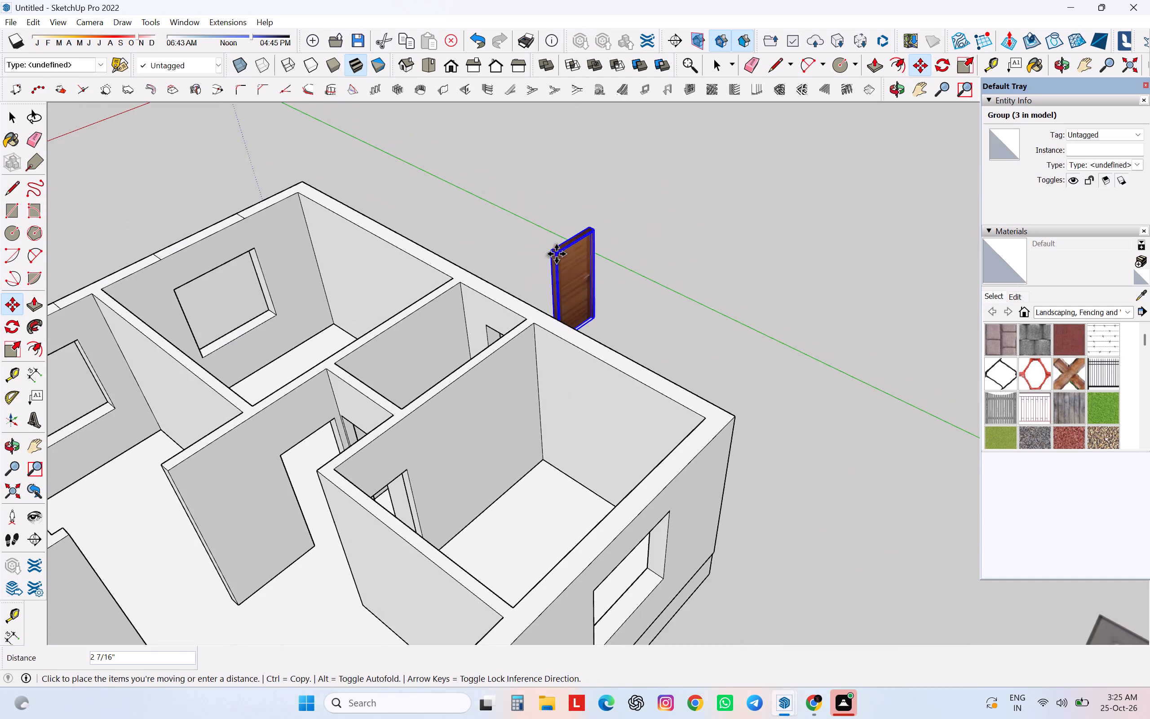
scroll(301, 453, "up", 12)
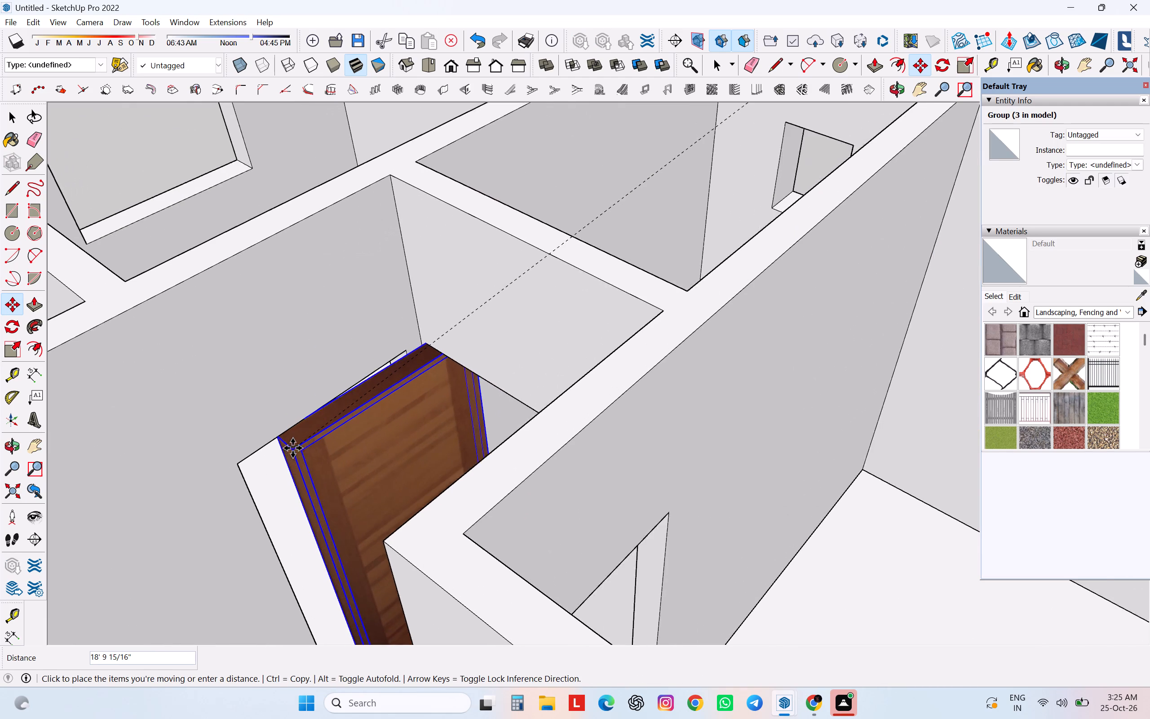
scroll(292, 448, "up", 1)
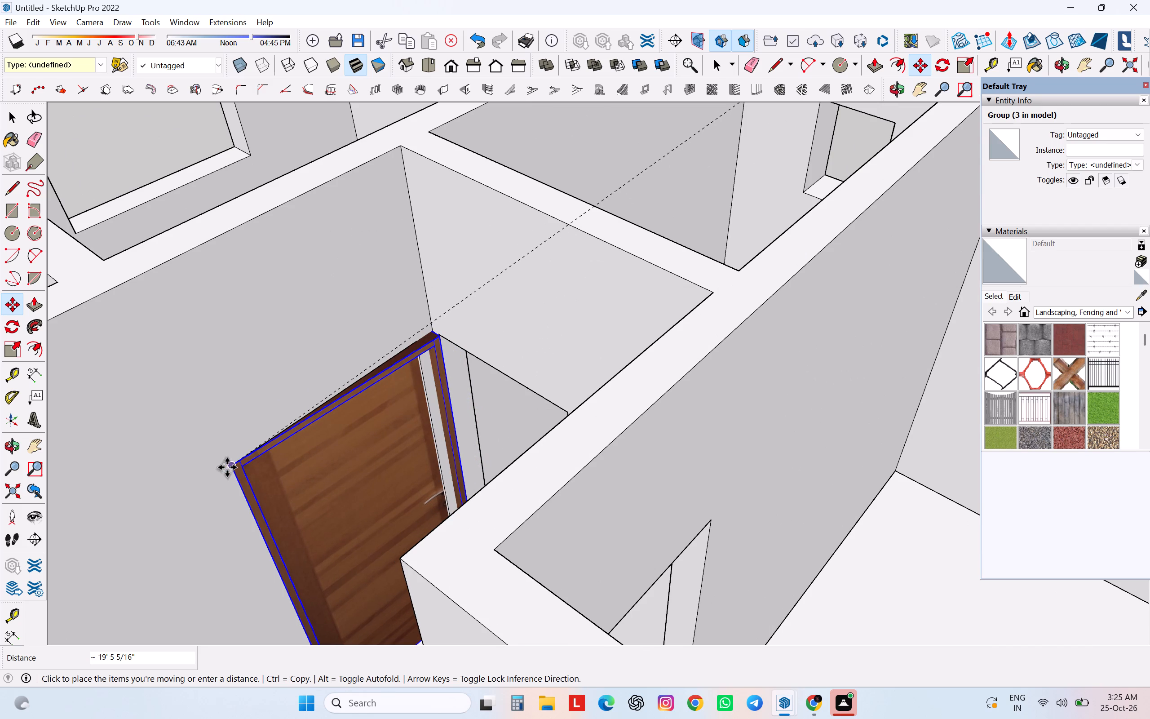
left_click_drag(234, 465, 239, 462)
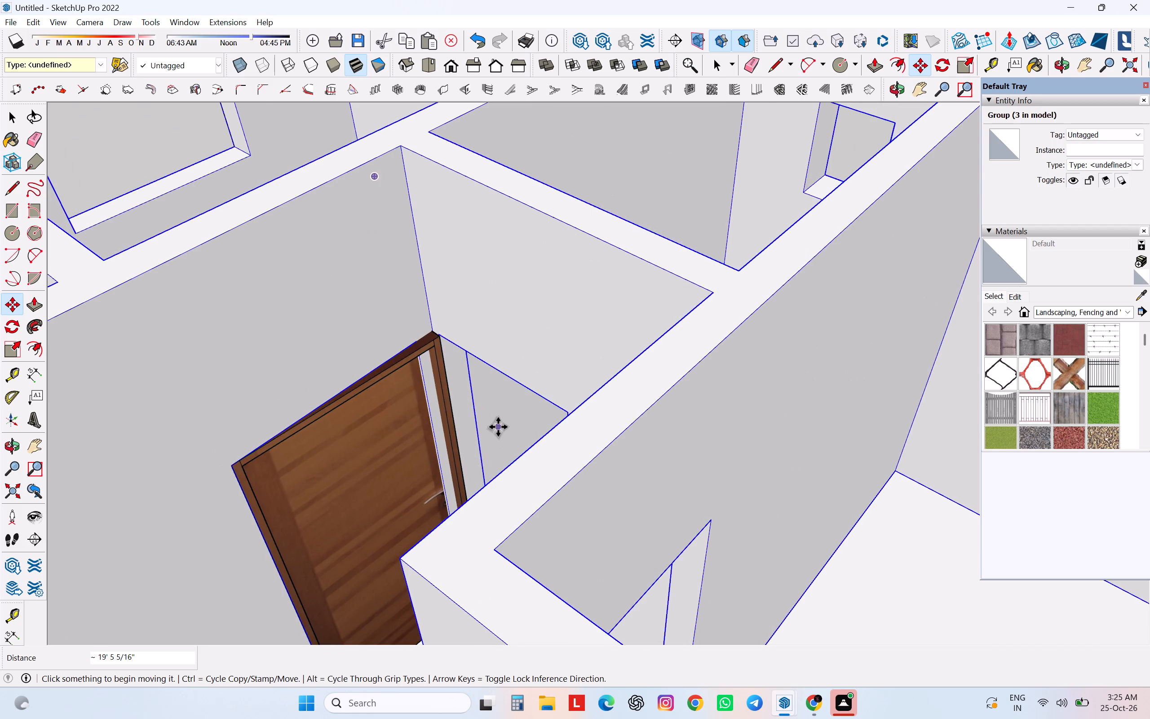
Examine how the door fits the passage's side-wall doorway from both sides of the wall and in relation to the neighbouring doorways.
scroll(498, 427, "down", 4)
middle_click_drag(498, 427, 633, 609)
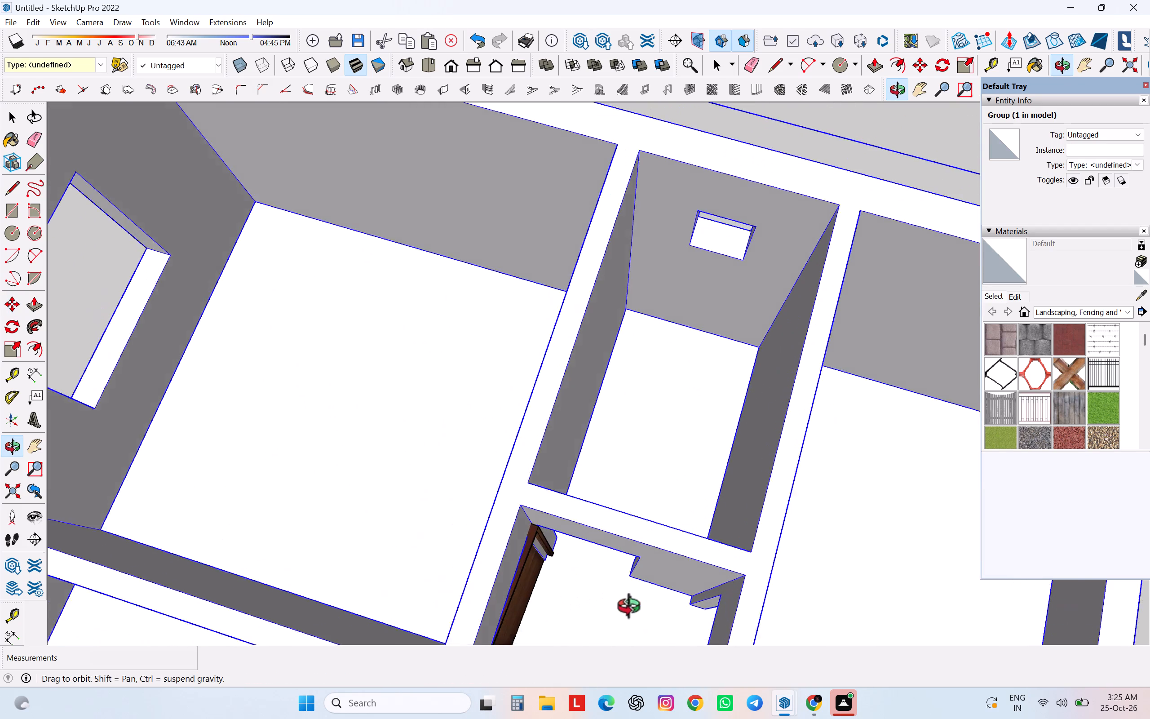
middle_click_drag(633, 609, 1045, 403)
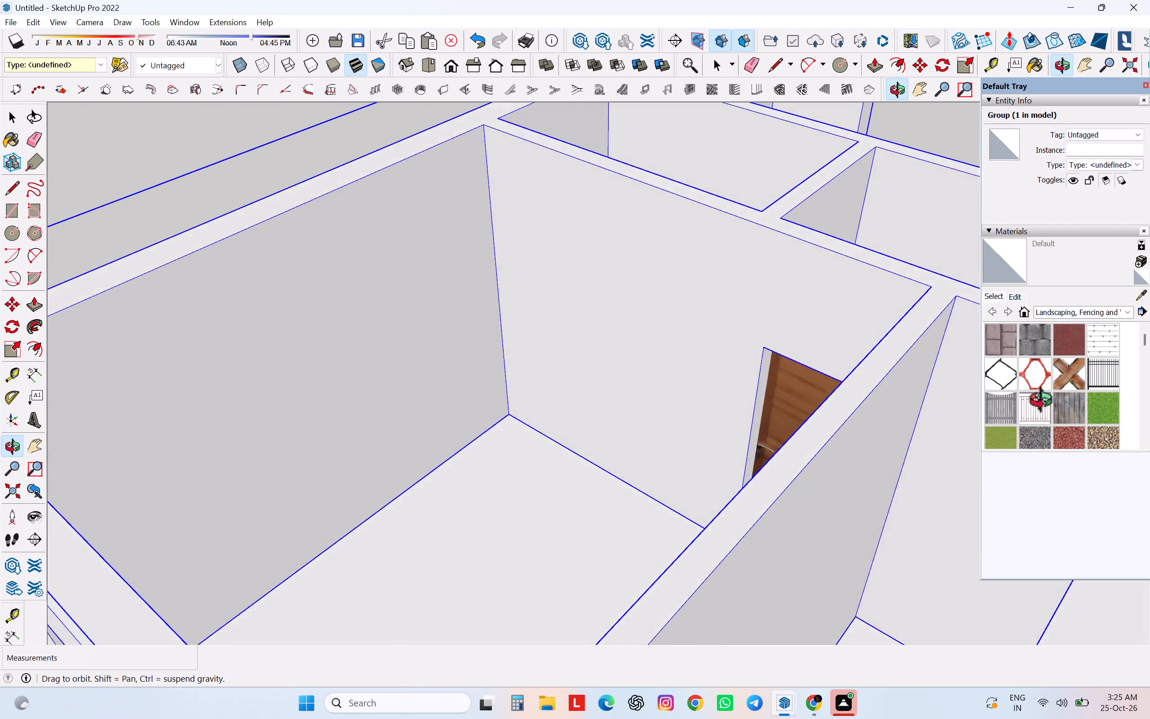
middle_click_drag(1045, 403, 494, 516)
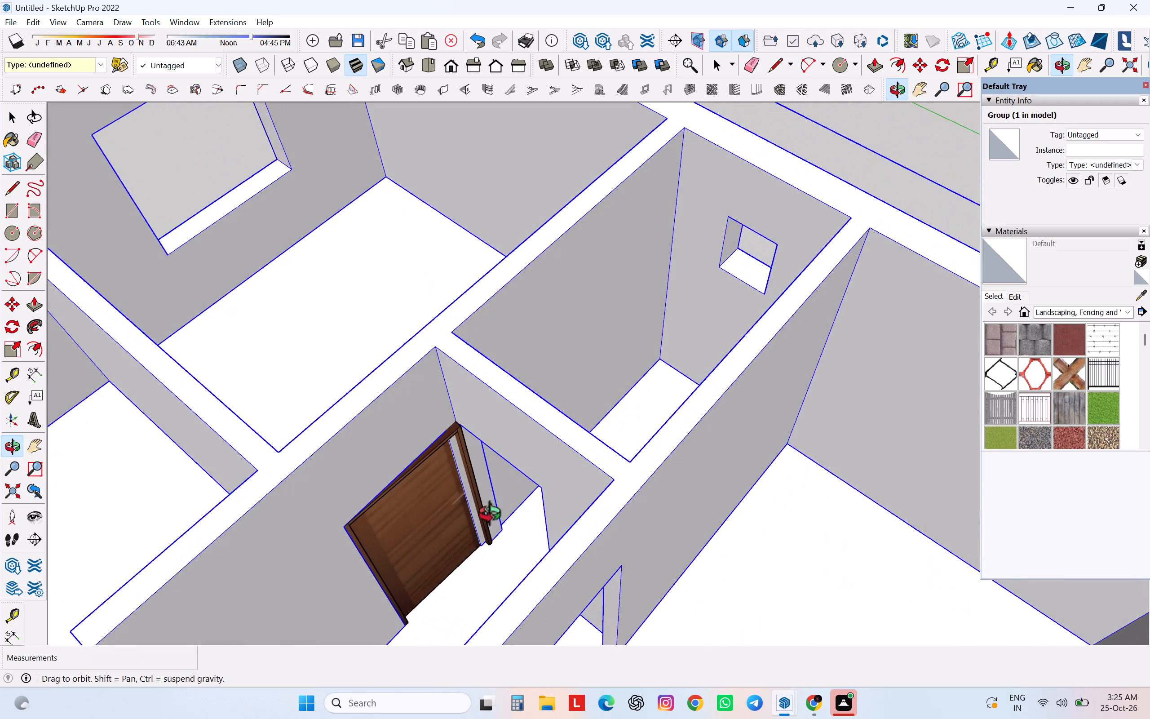
middle_click_drag(494, 516, 458, 476)
scroll(463, 482, "down", 1)
scroll(426, 432, "up", 8)
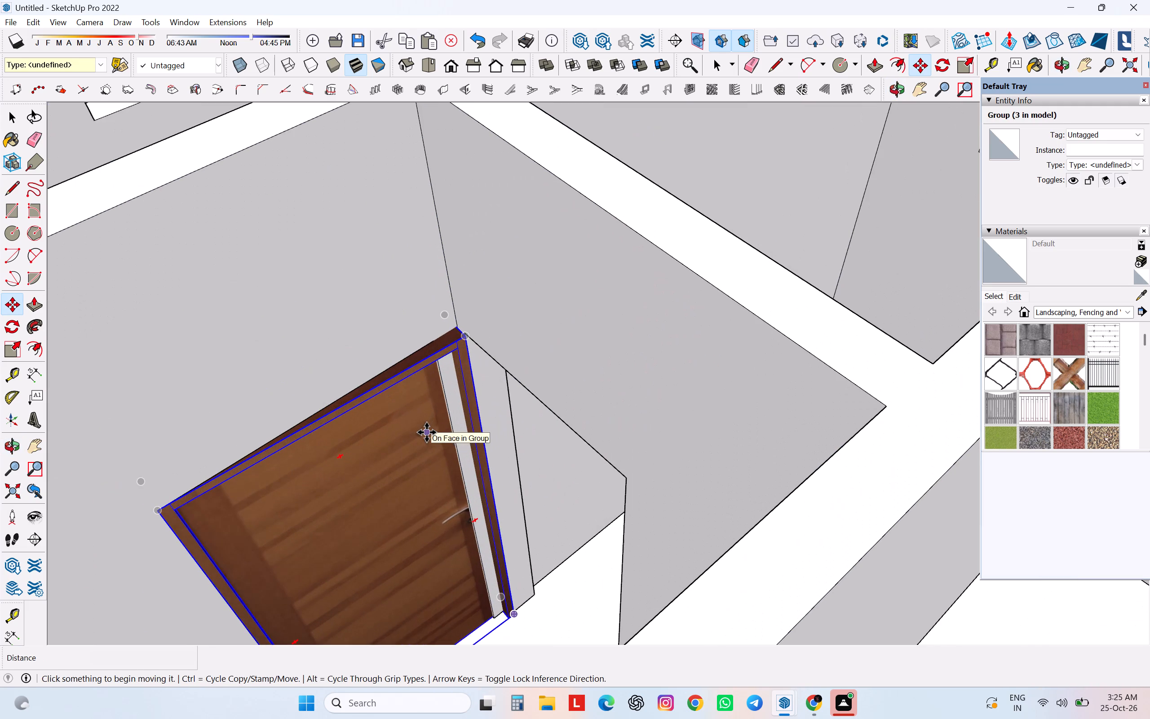
scroll(434, 421, "down", 11)
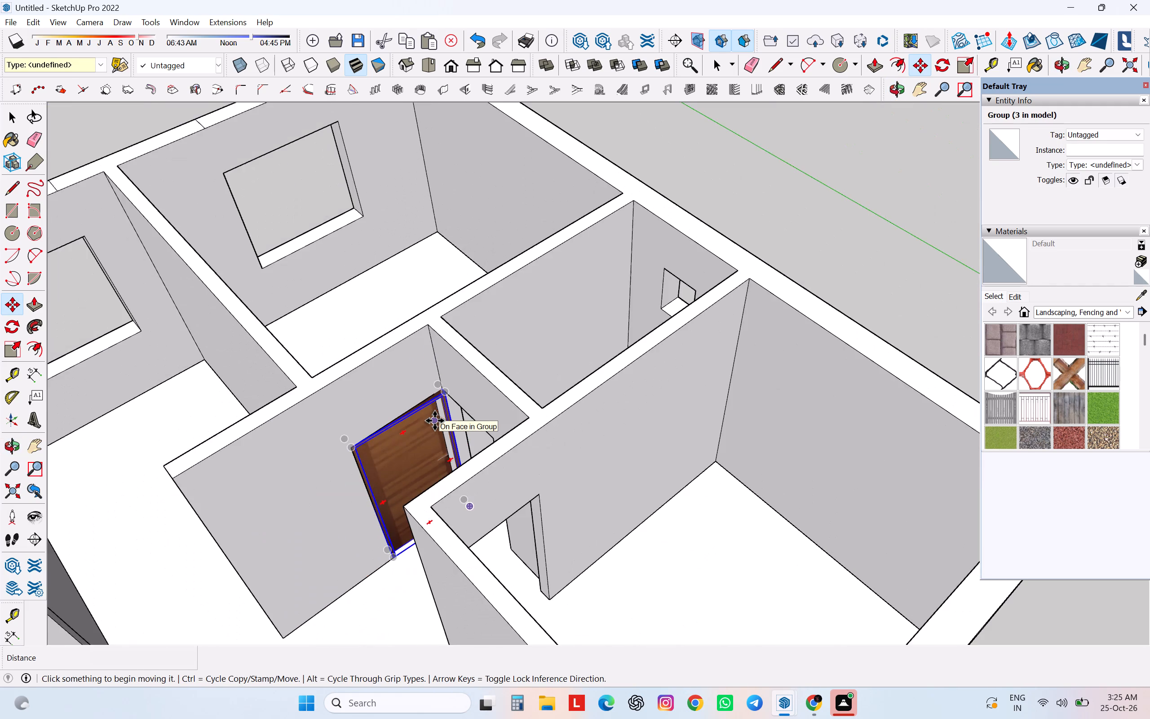
scroll(434, 421, "down", 9)
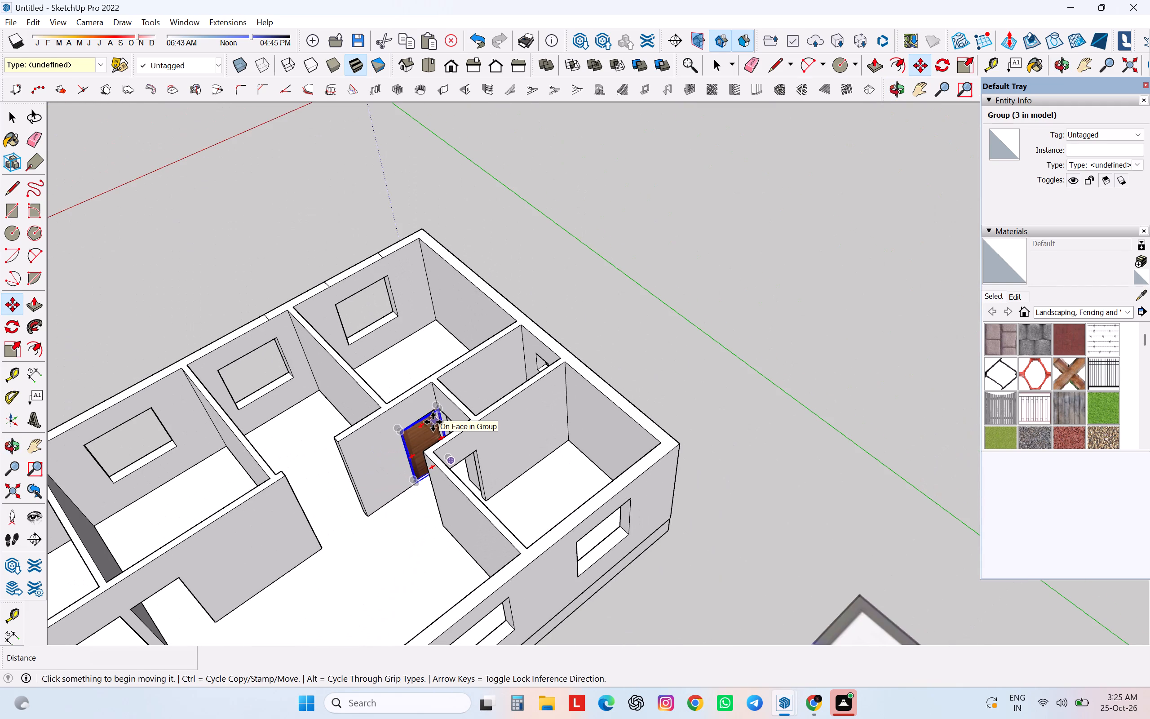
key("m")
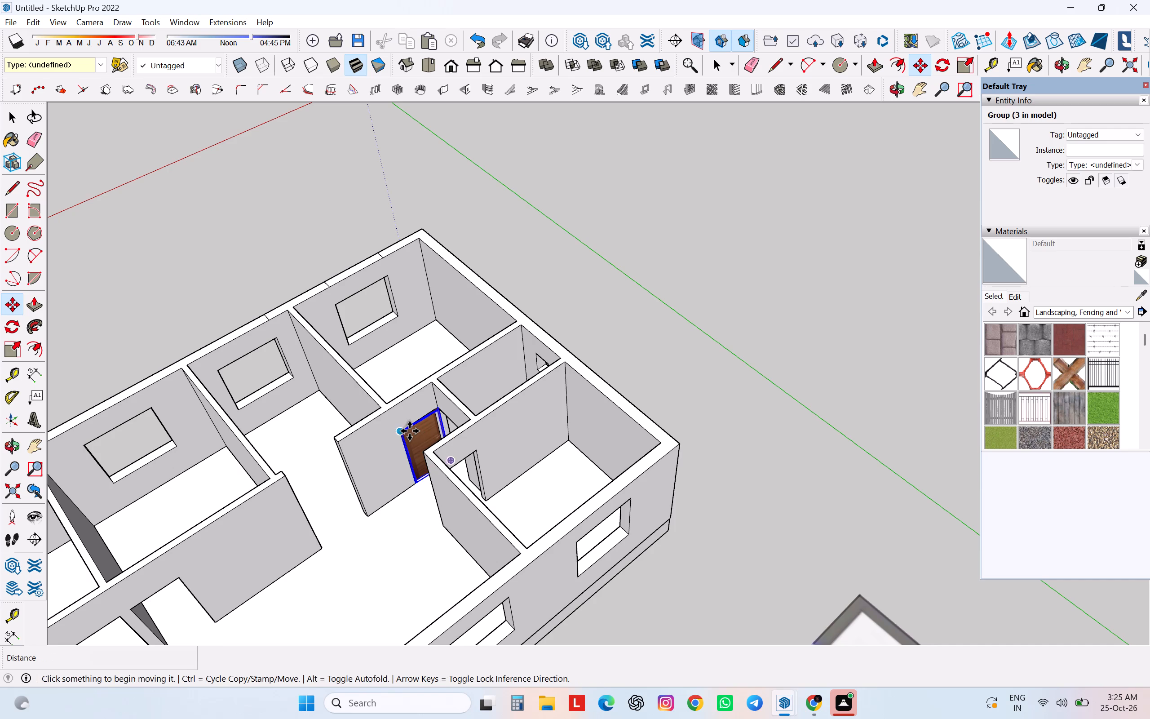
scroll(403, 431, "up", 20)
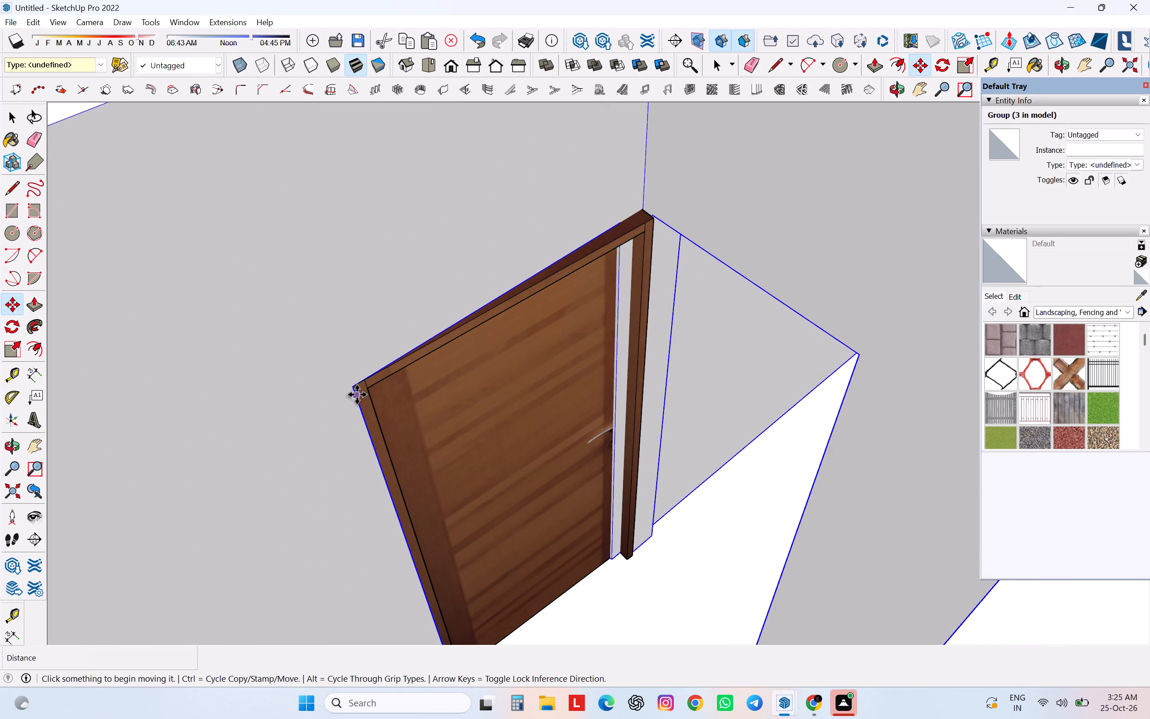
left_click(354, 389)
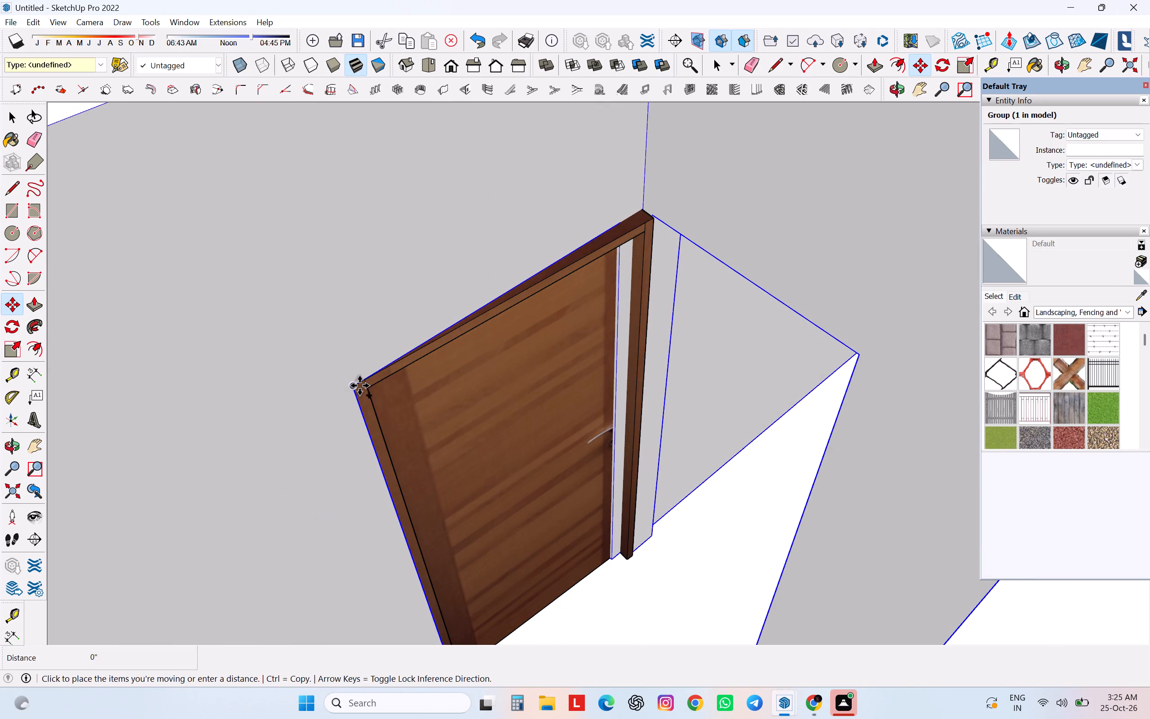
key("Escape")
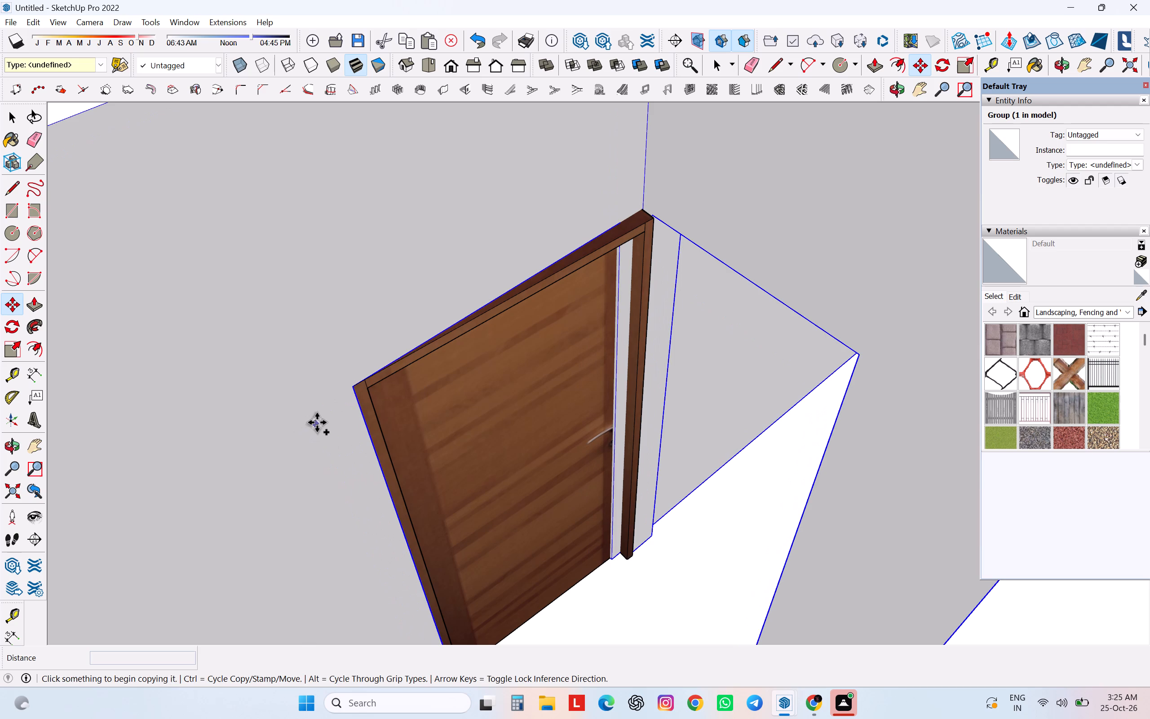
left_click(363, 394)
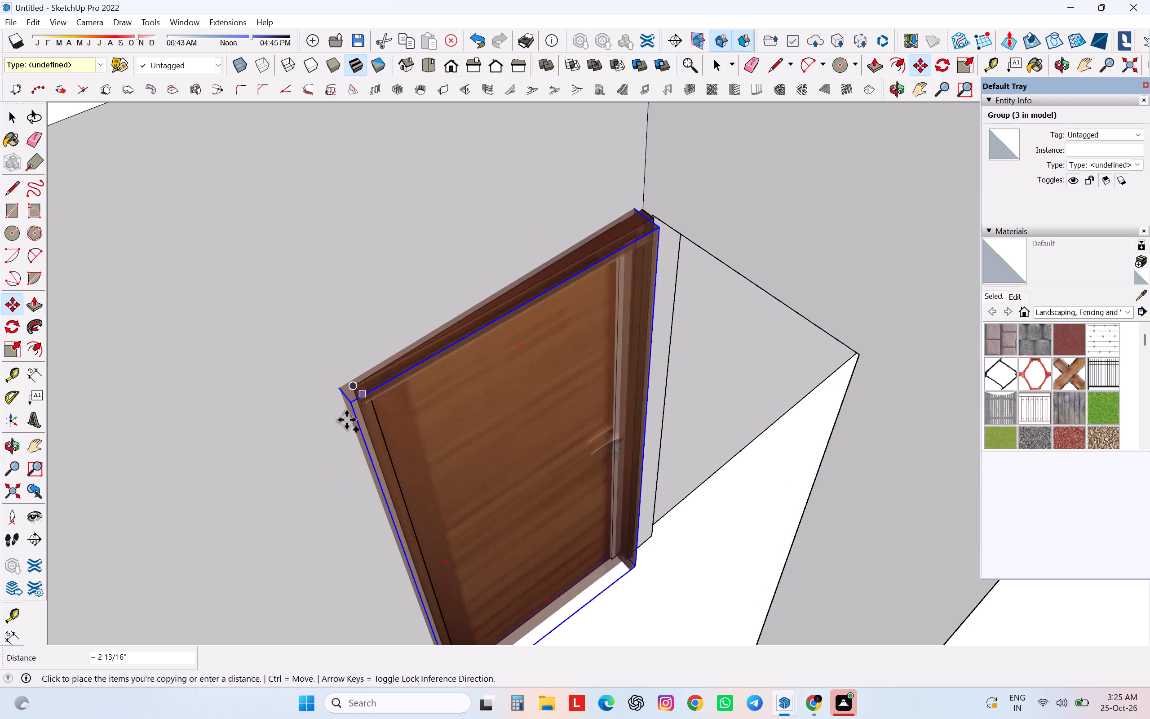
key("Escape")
Copy the door by its top frame corner from the passage's side-wall doorway to the upper corner of the living area's long-wall doorway, about 20' 2" away.
scroll(354, 388, "up", 2)
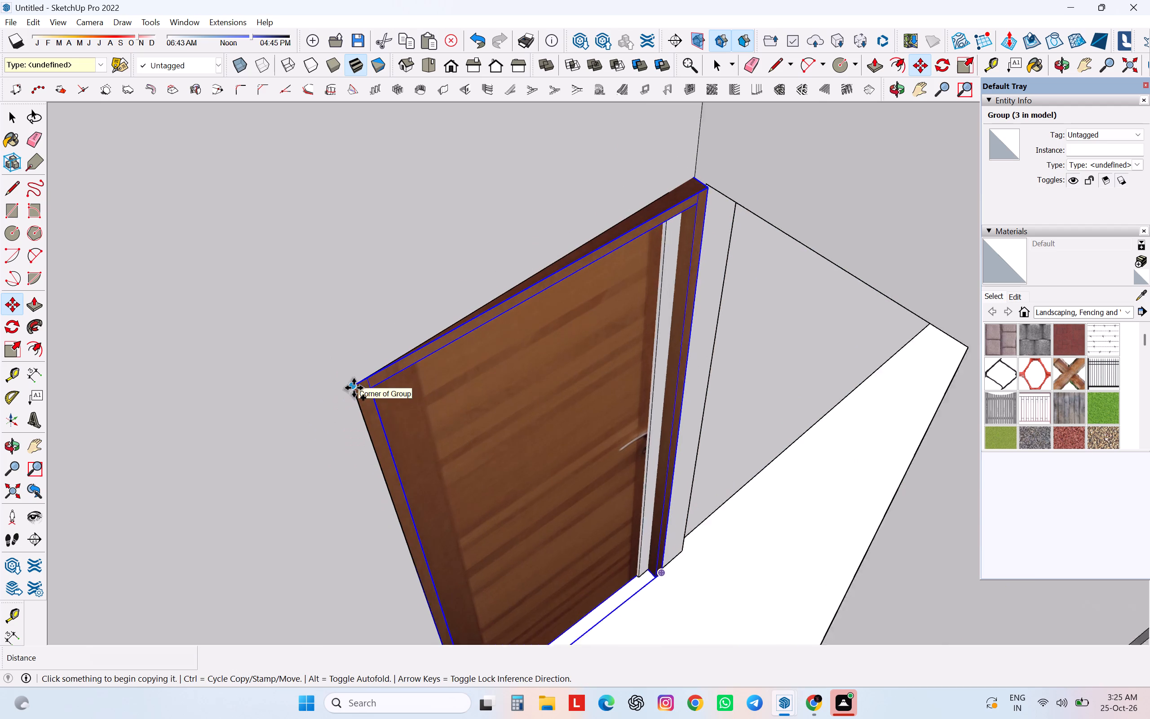
scroll(354, 388, "up", 4)
left_click(353, 386)
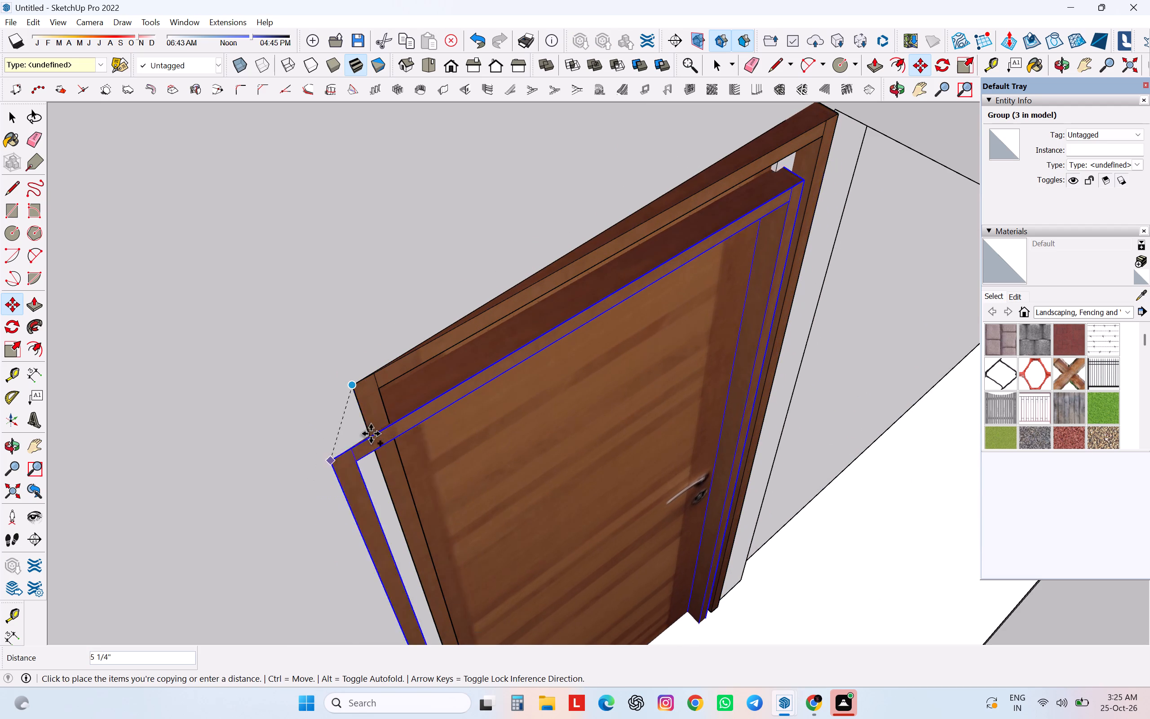
scroll(428, 364, "down", 7)
scroll(428, 364, "up", 1)
scroll(428, 364, "down", 16)
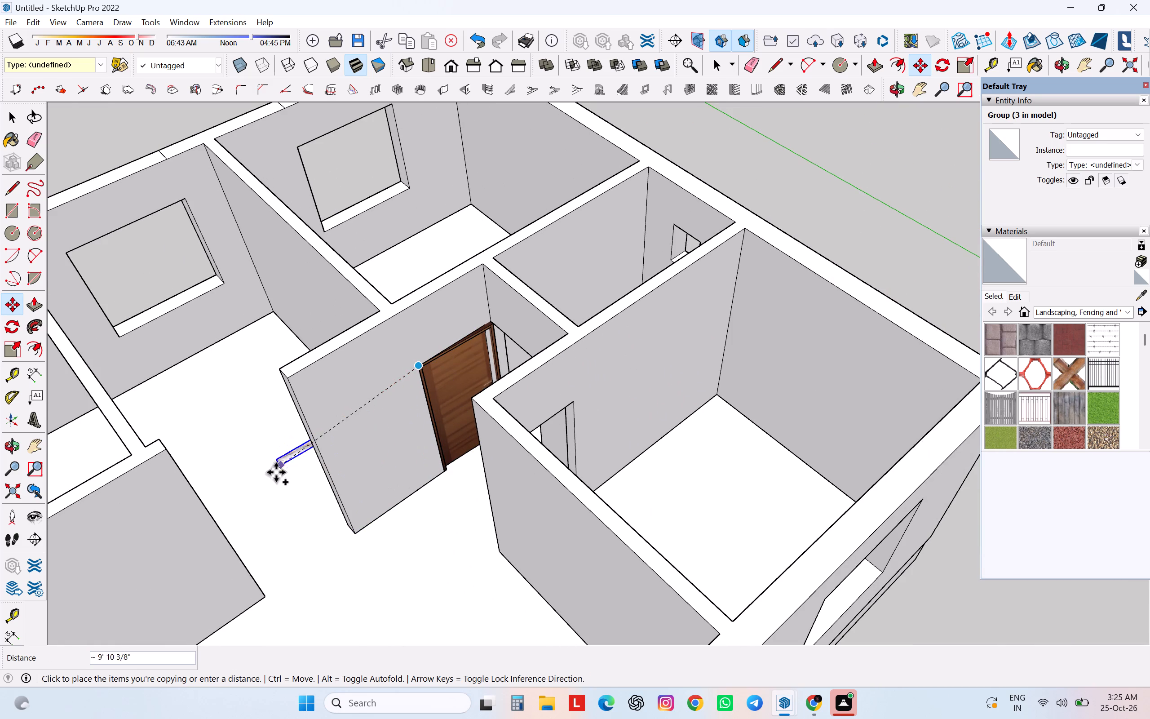
middle_click_drag(240, 477, 256, 297)
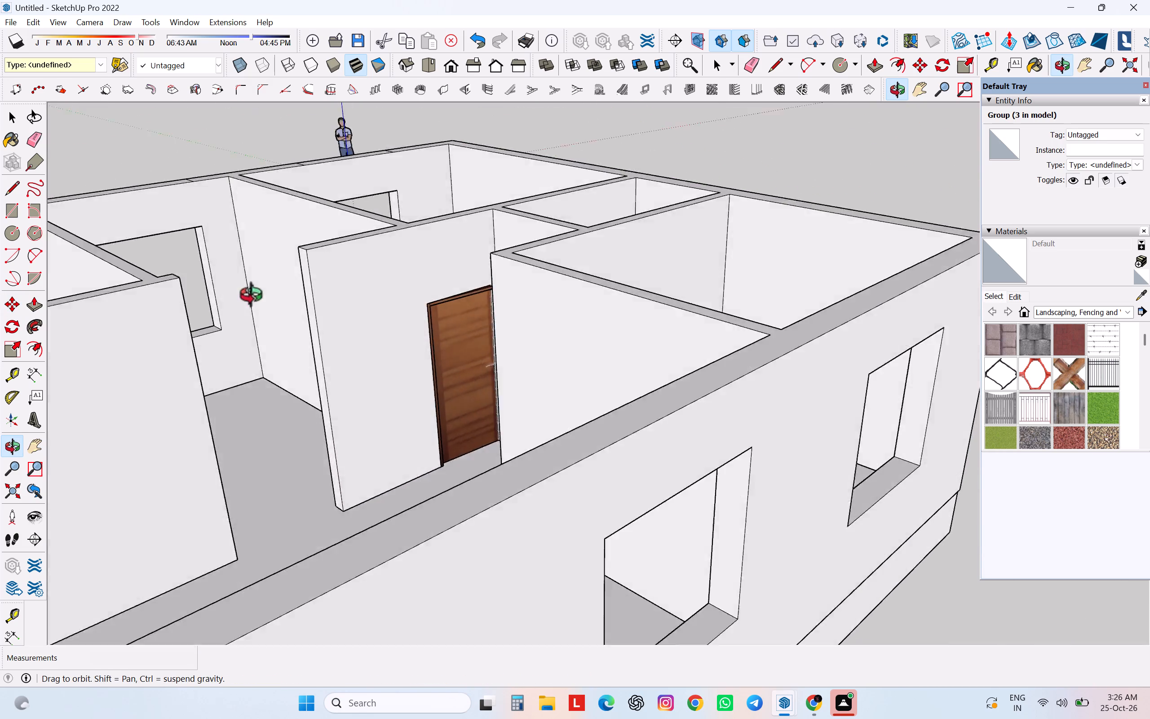
middle_click_drag(256, 297, 205, 284)
scroll(257, 275, "down", 13)
middle_click_drag(220, 257, 248, 288)
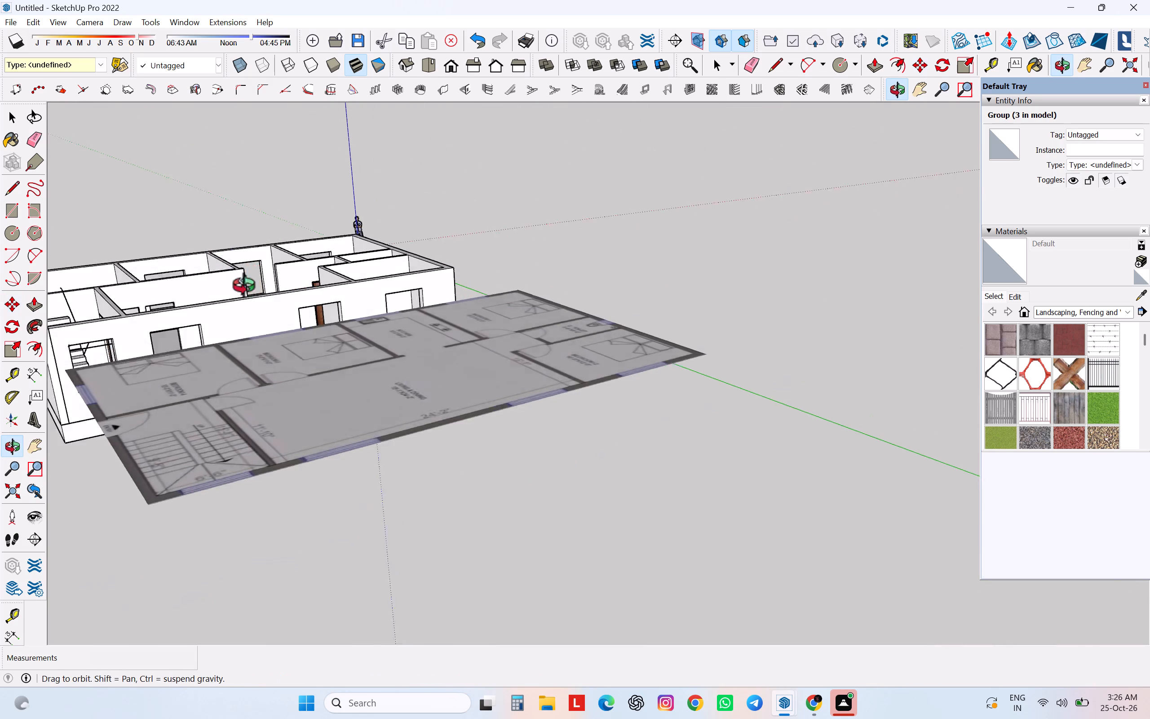
middle_click_drag(248, 288, 231, 385)
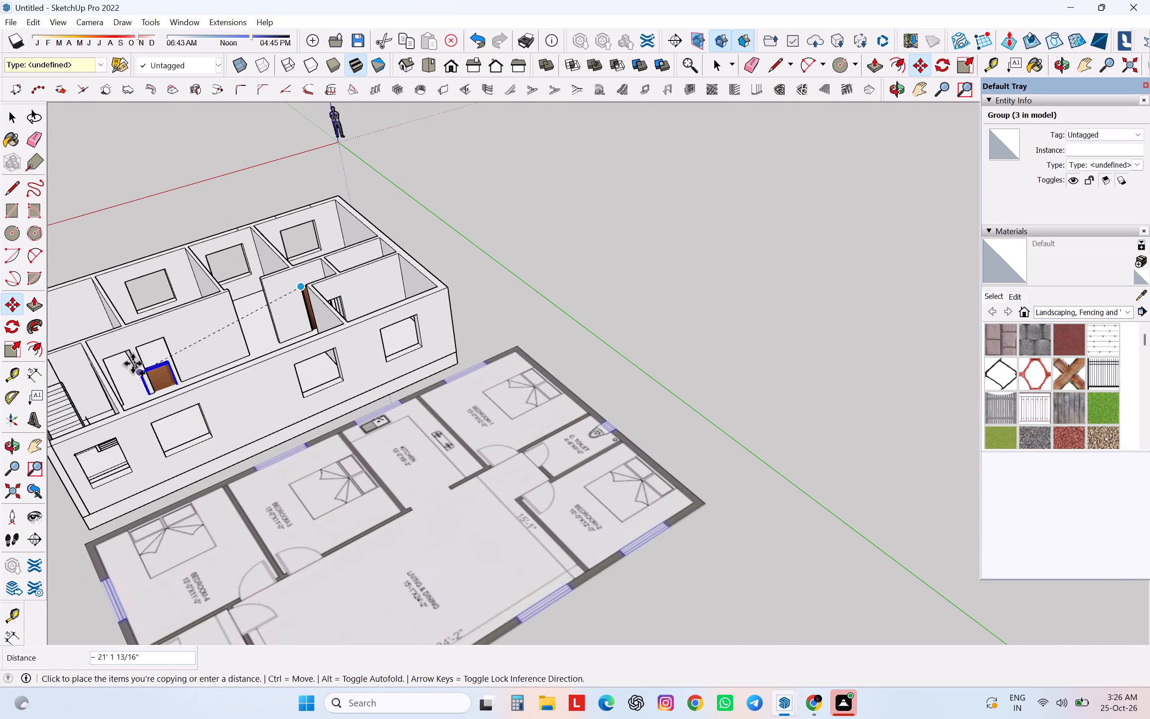
scroll(132, 364, "up", 15)
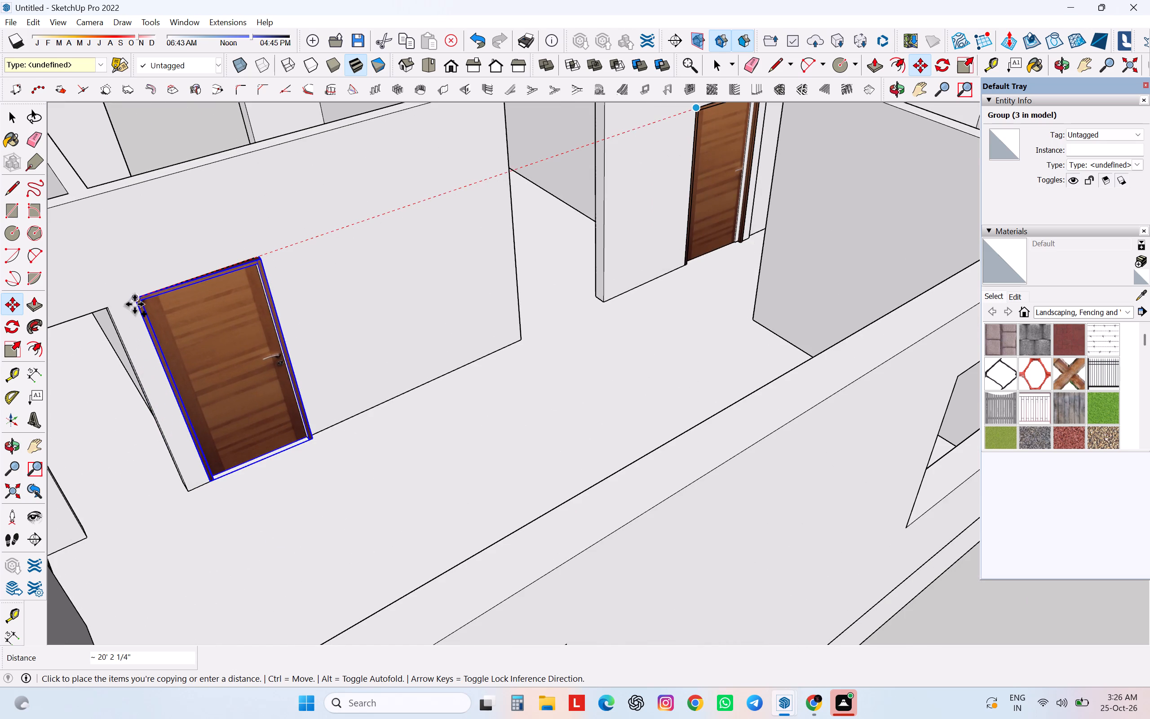
left_click(132, 301)
Copy the newly placed door by its top frame corner along the red axis into the adjacent doorway near the wall corner, about 3' 7" away.
middle_click_drag(154, 303, 112, 517)
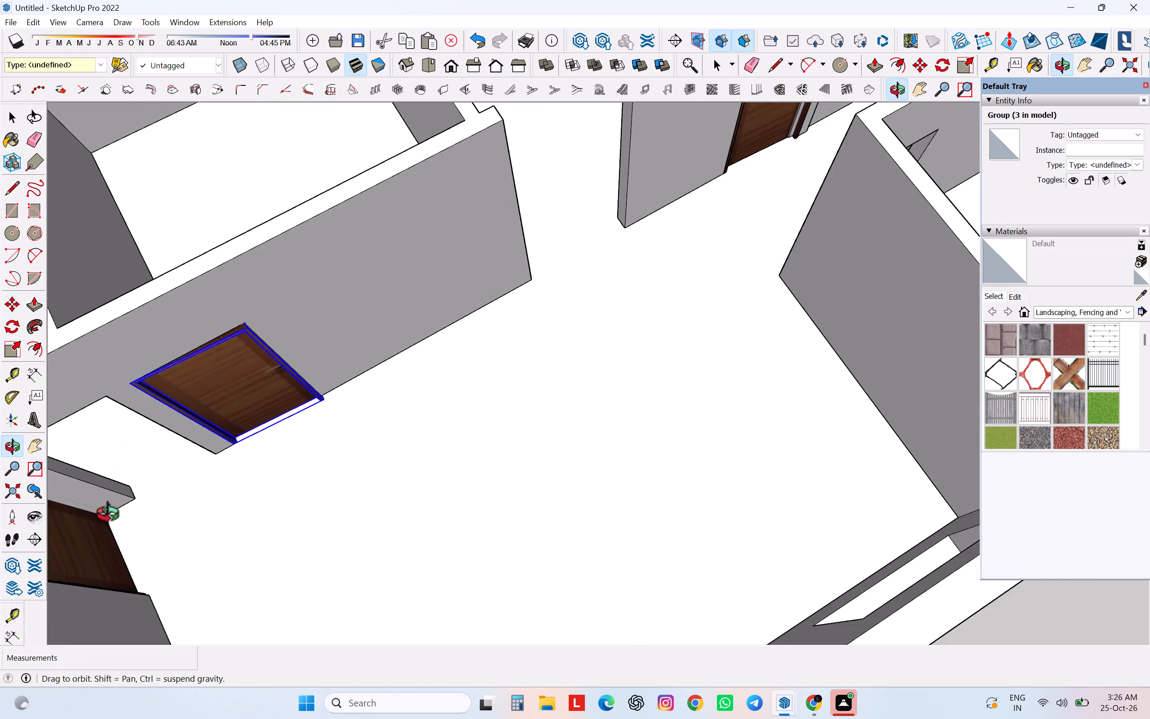
middle_click_drag(112, 517, 149, 443)
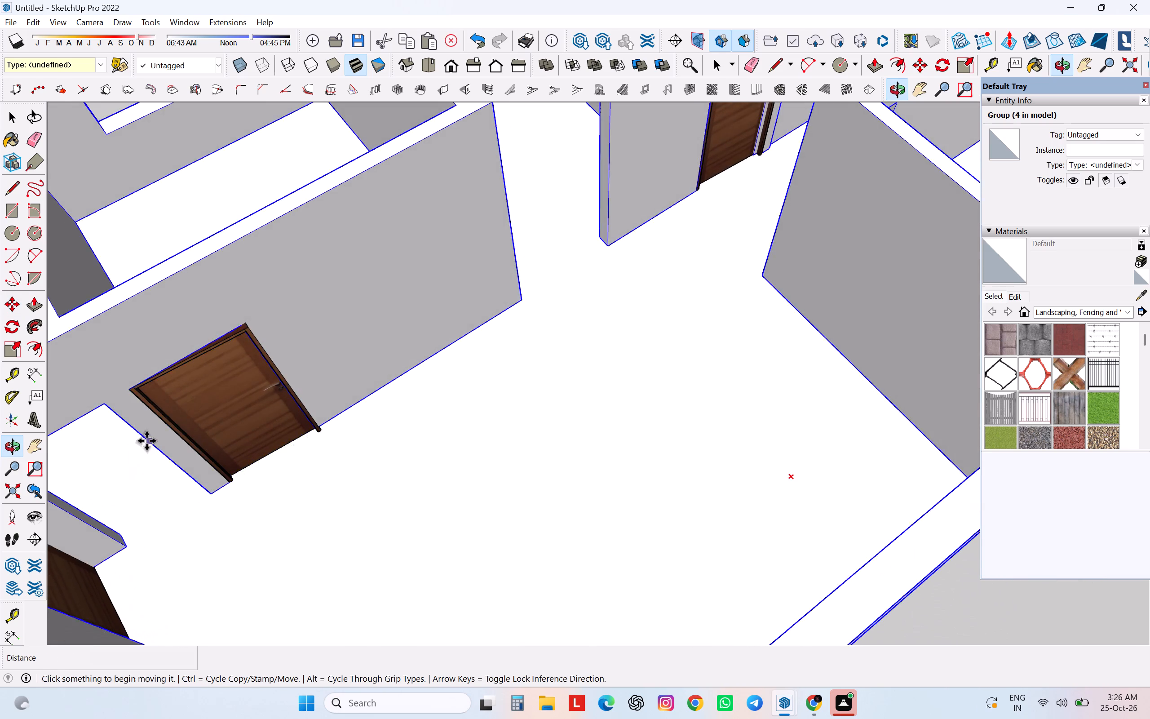
scroll(146, 441, "down", 5)
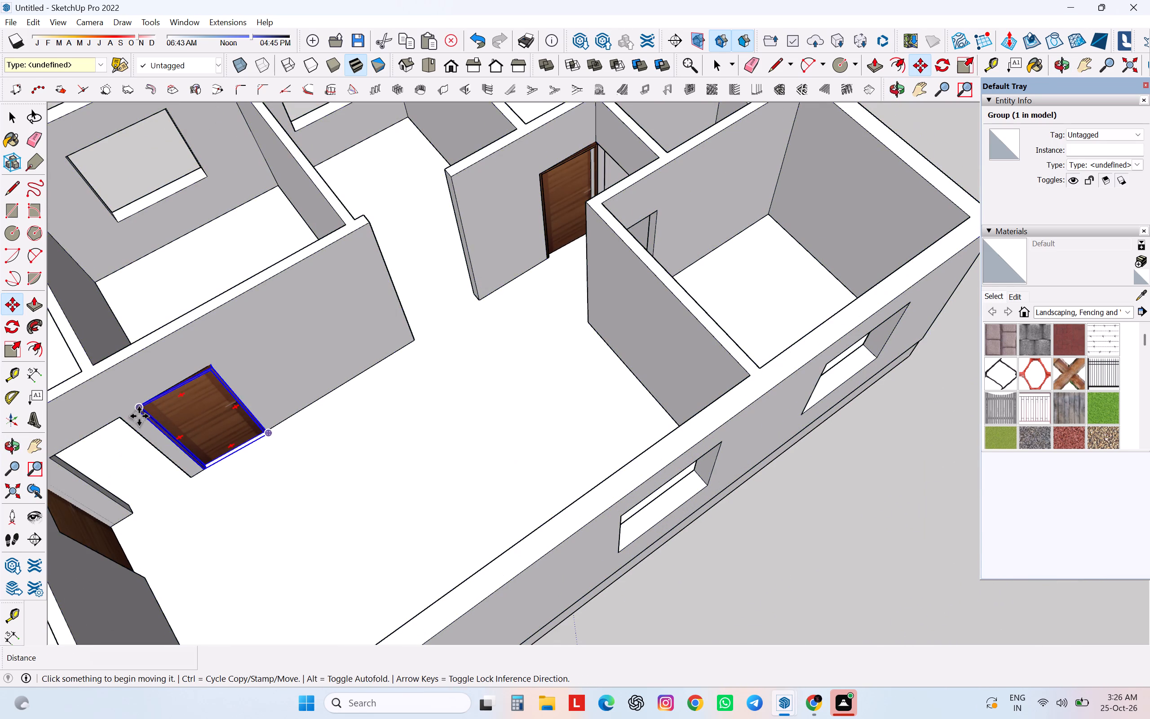
scroll(139, 416, "up", 8)
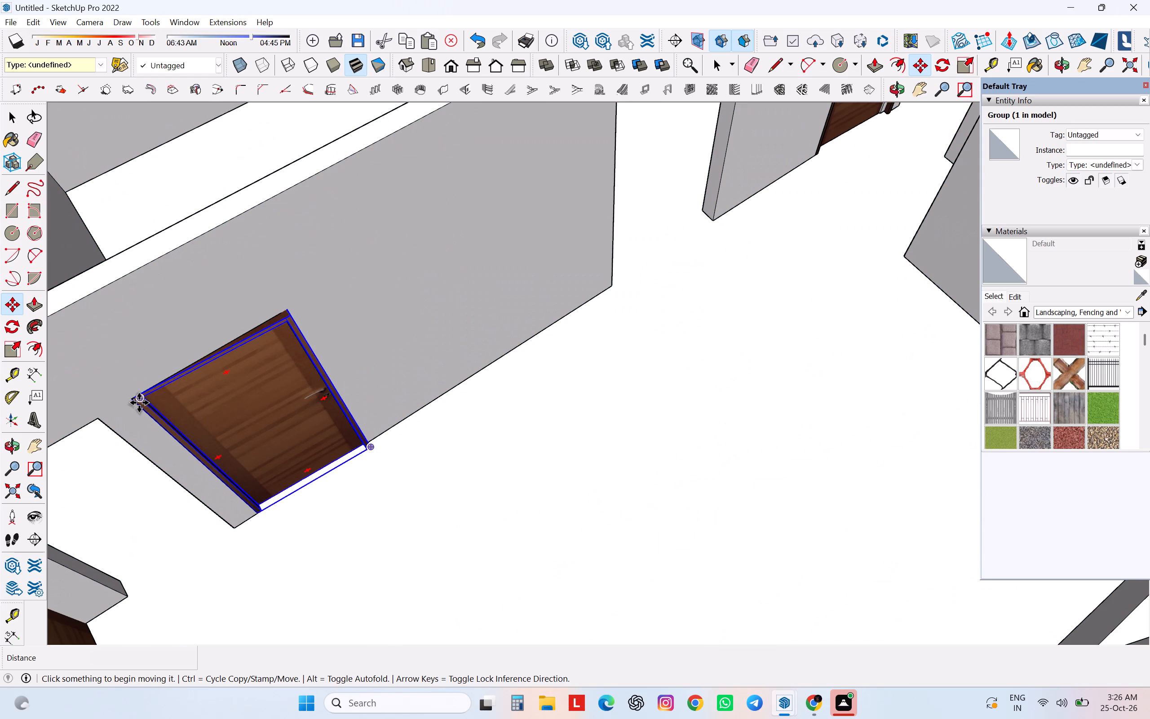
scroll(136, 402, "up", 17)
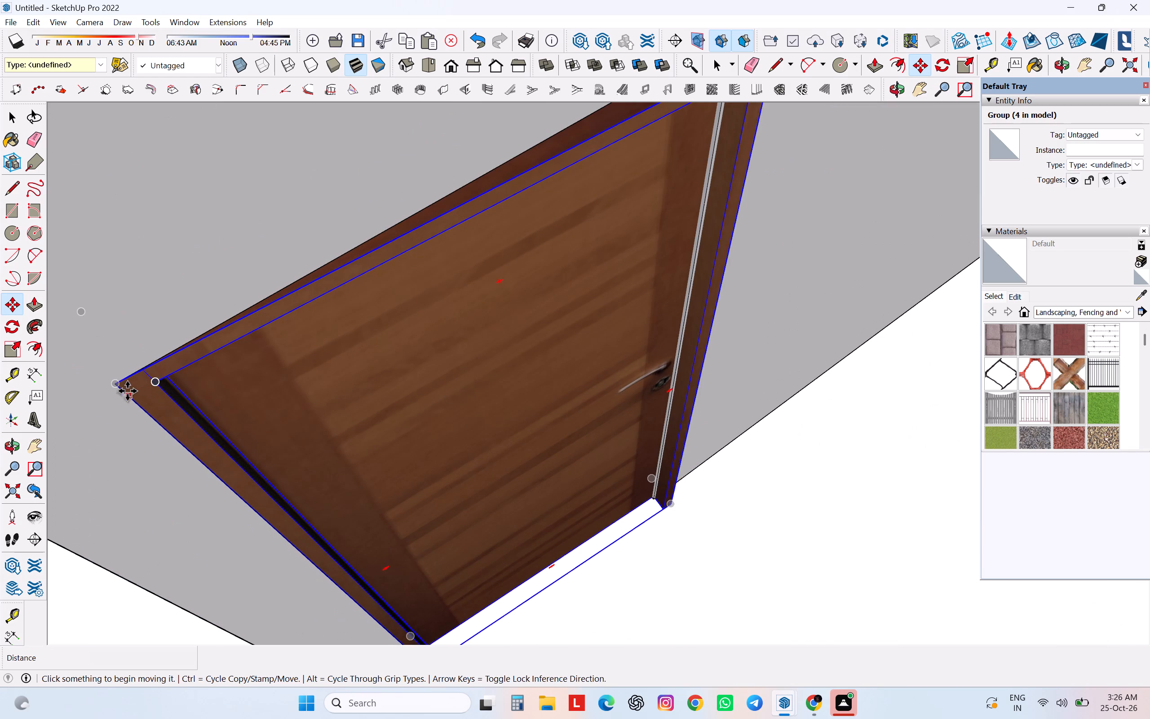
left_click(119, 386)
scroll(124, 382, "down", 20)
scroll(124, 382, "down", 6)
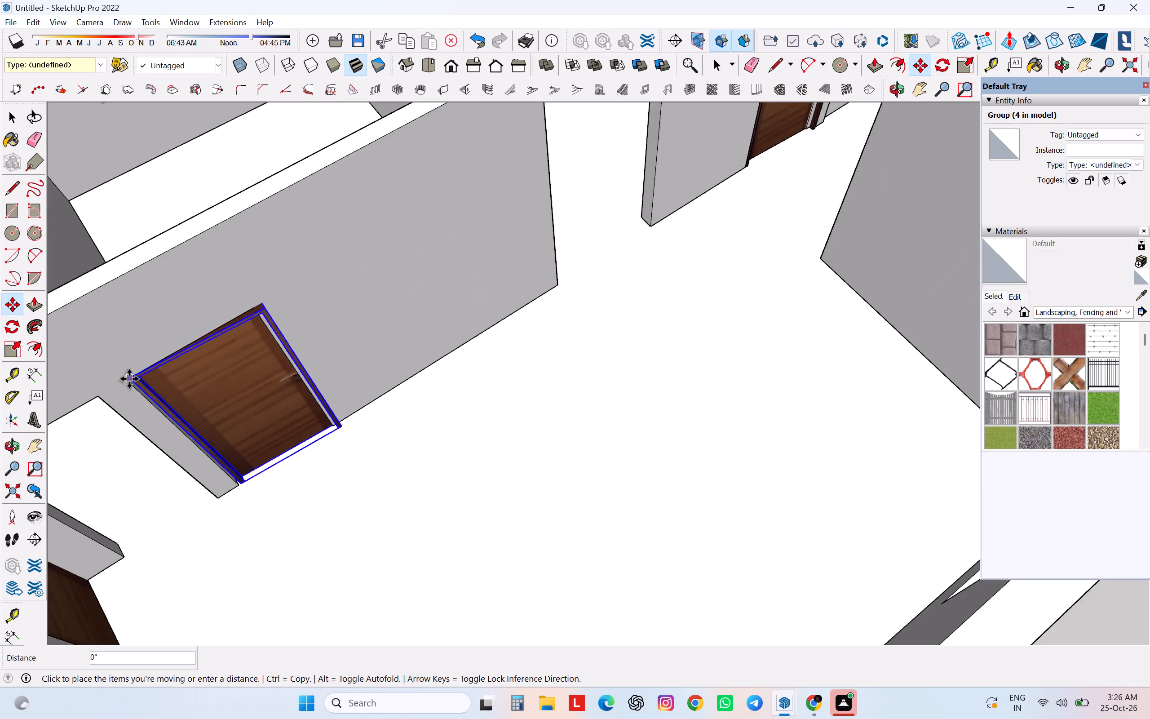
scroll(129, 379, "down", 4)
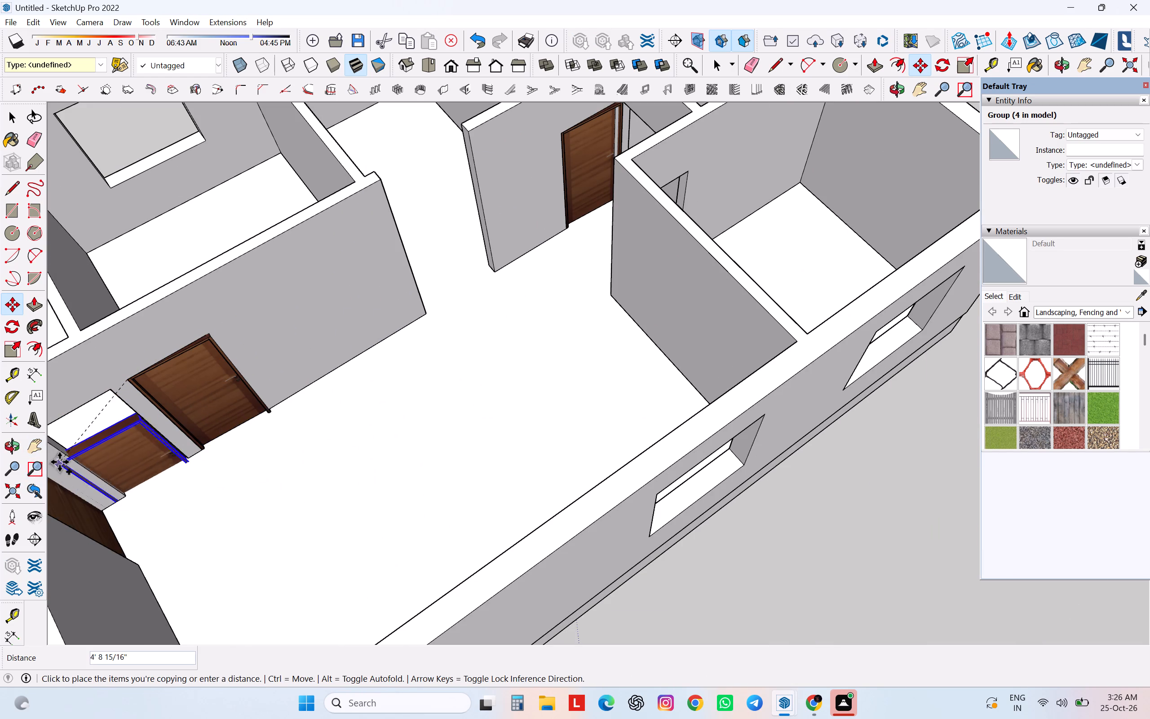
middle_click_drag(89, 420, 115, 392)
scroll(115, 392, "down", 20)
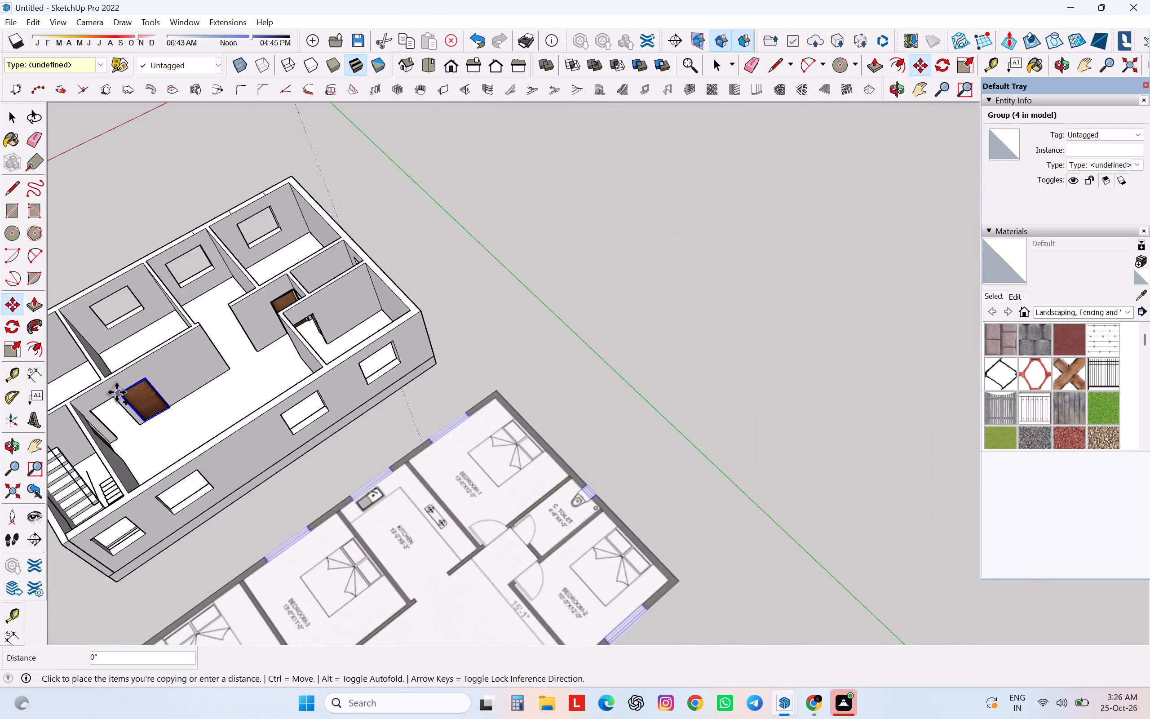
scroll(116, 392, "down", 7)
scroll(87, 407, "up", 20)
scroll(87, 407, "up", 10)
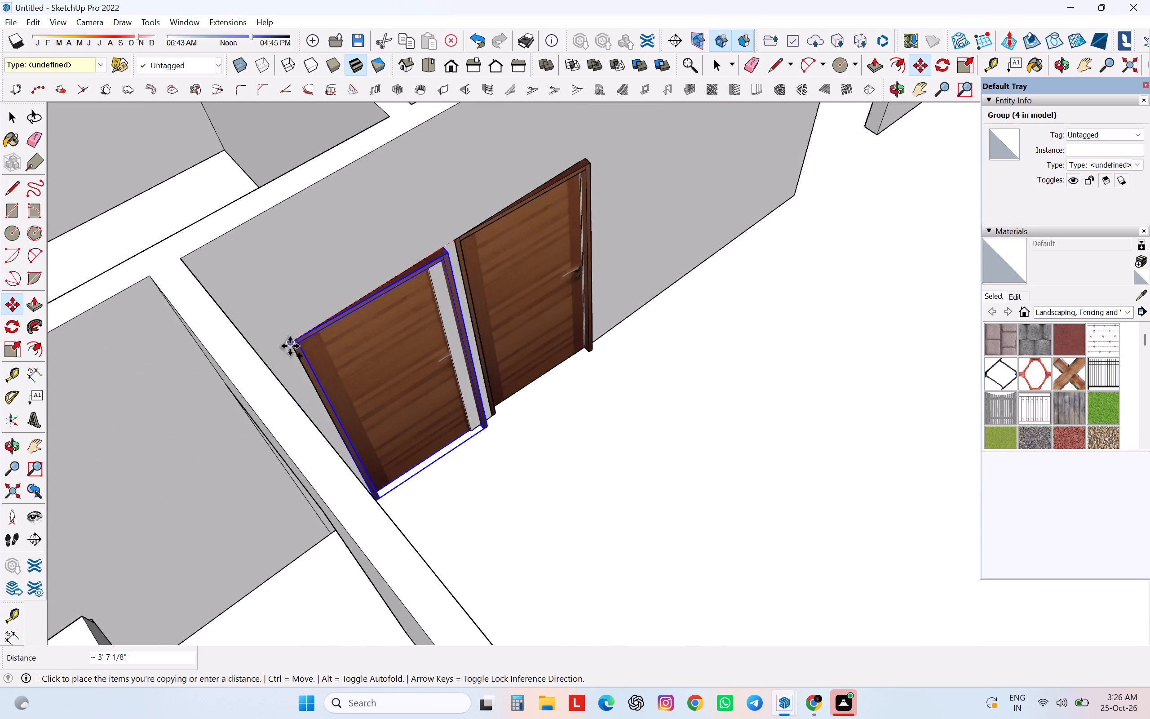
left_click(290, 346)
Scale the door nearest the wall corner from its handle-side edge to about 0.61 red and 0.88 green, matching its doorway opening.
middle_click_drag(521, 420, 522, 448)
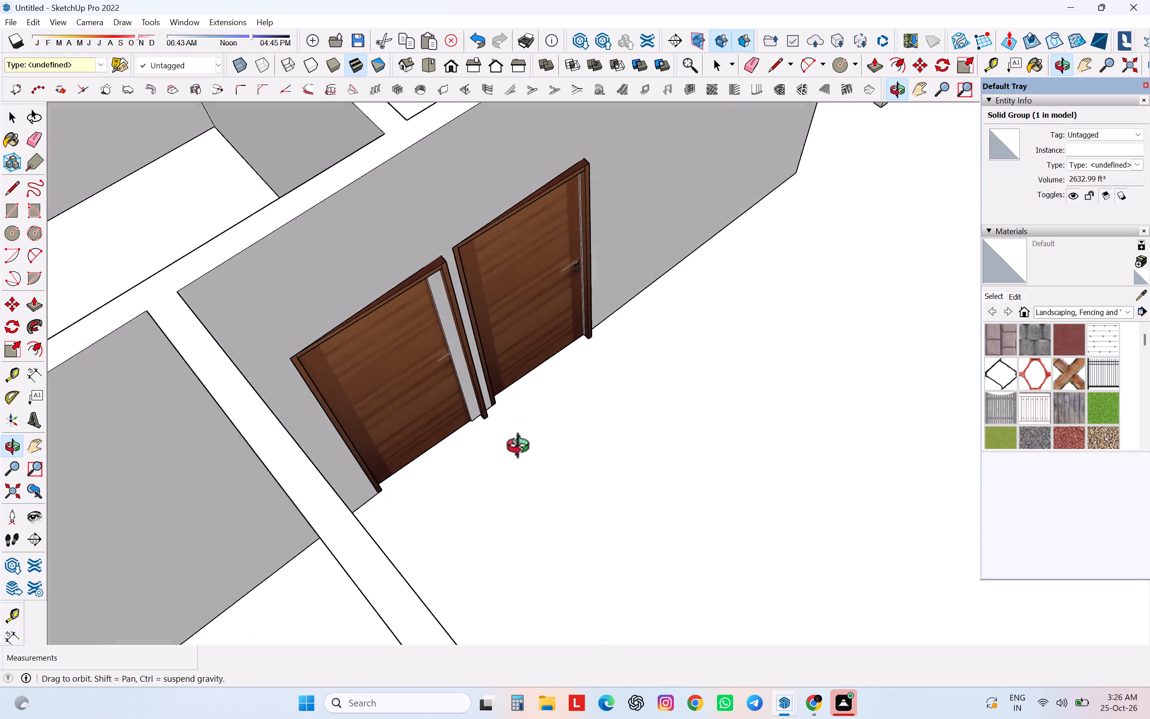
middle_click_drag(522, 448, 325, 372)
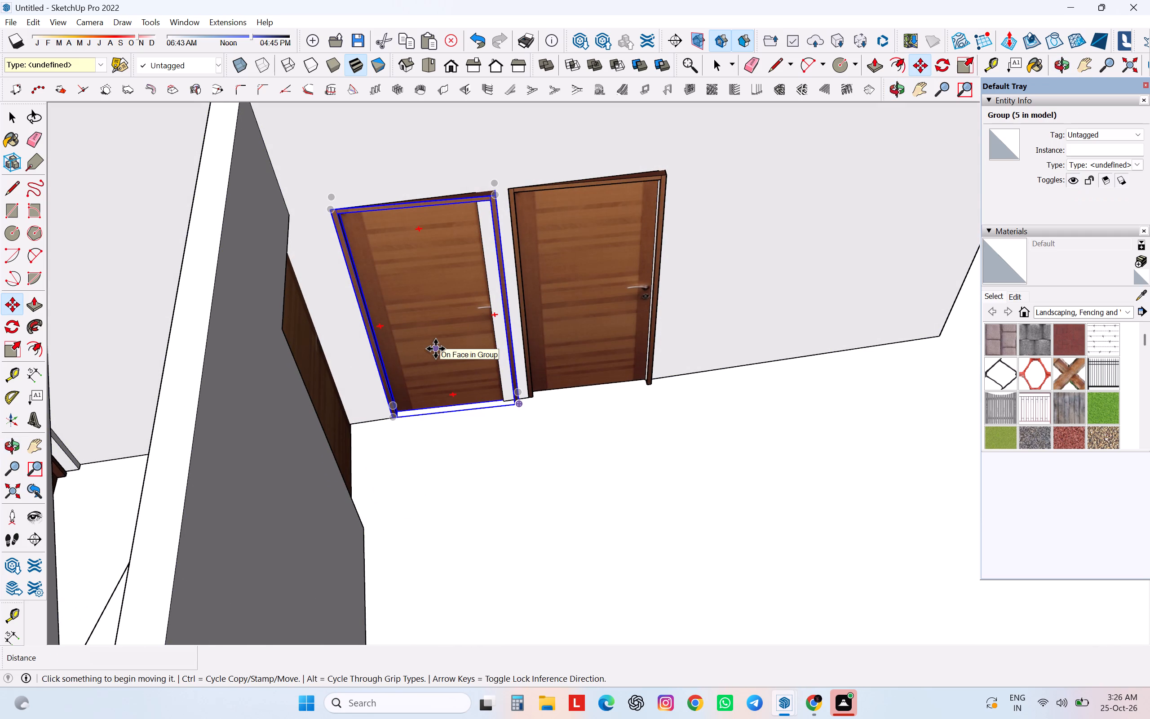
left_click(16, 347)
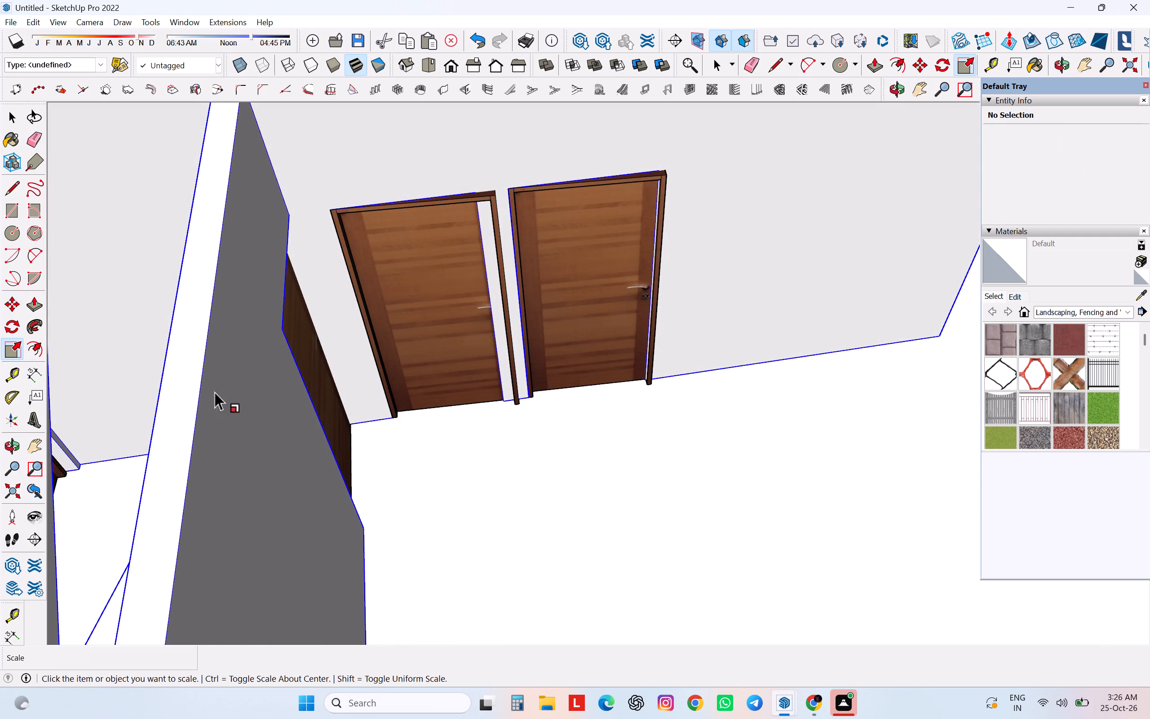
scroll(494, 207, "up", 6)
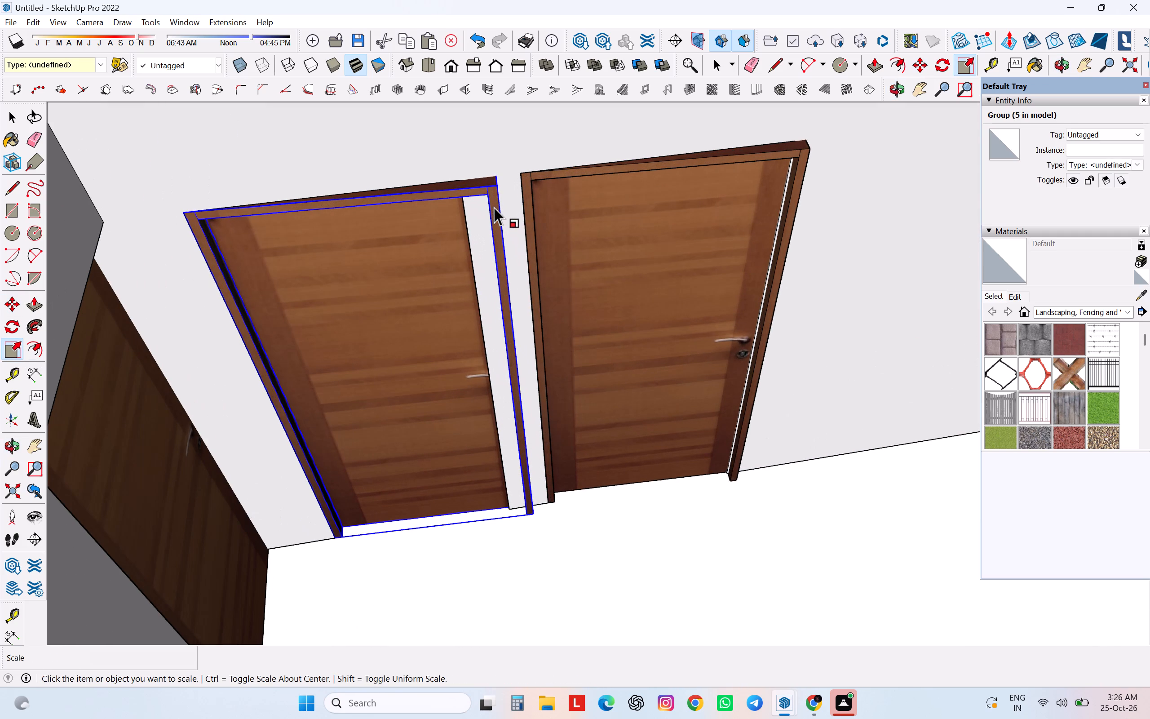
left_click(495, 202)
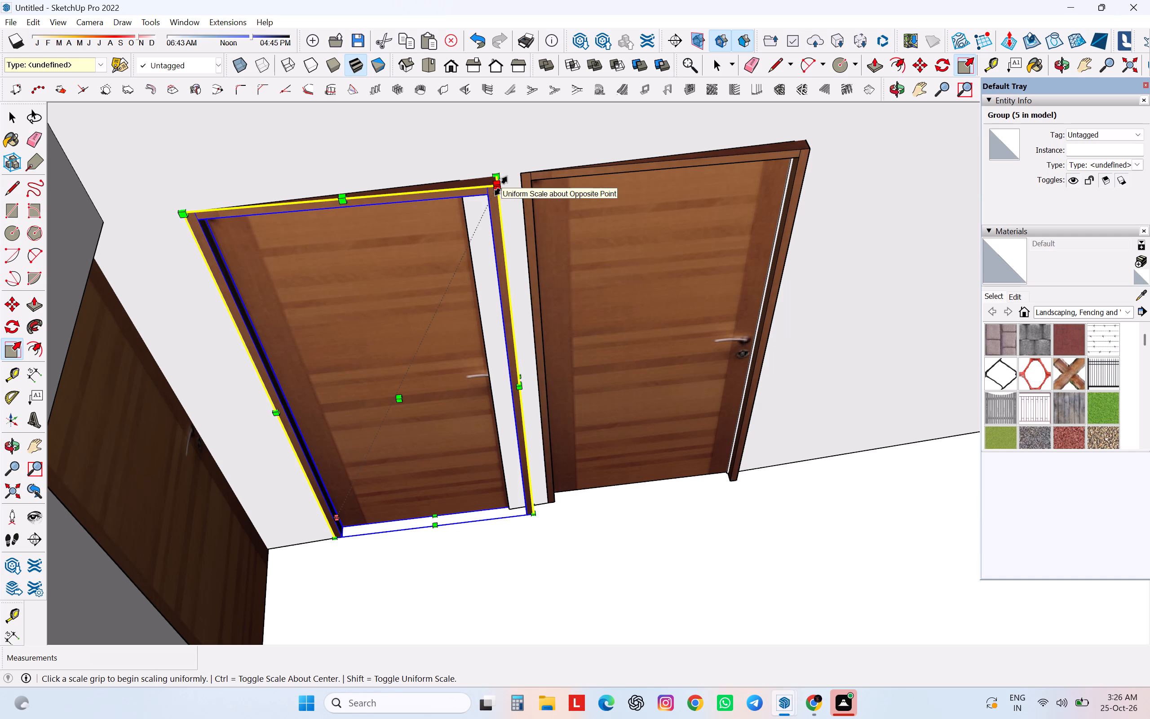
left_click(520, 386)
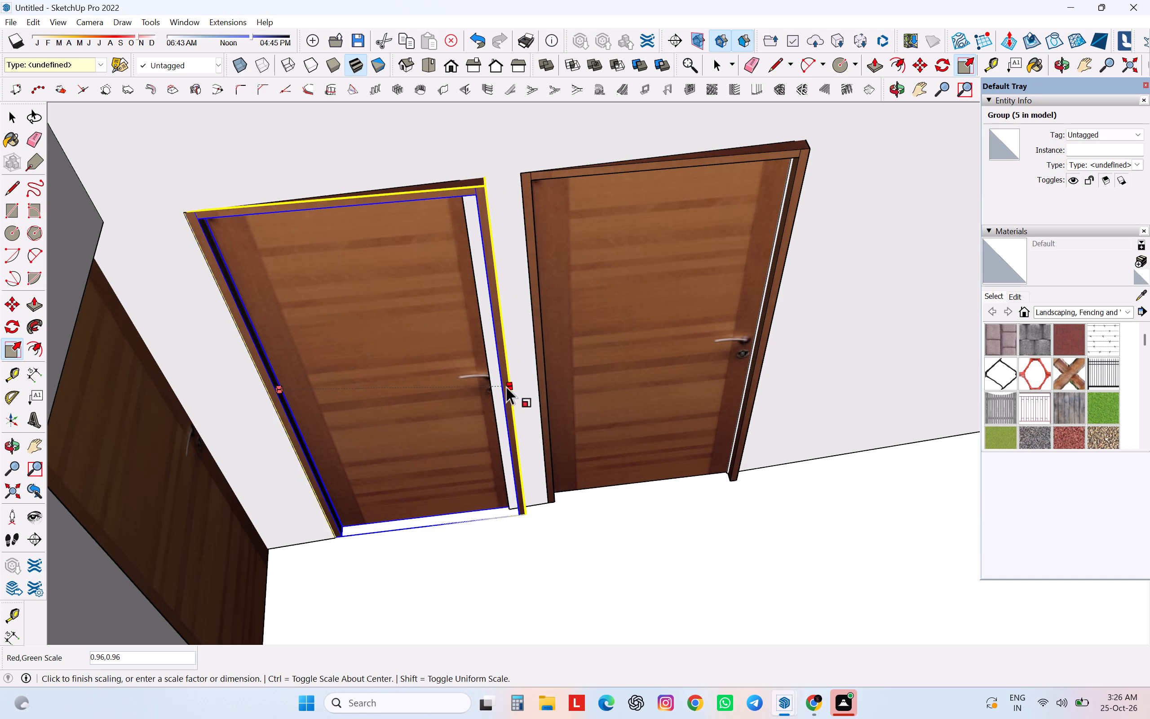
left_click(491, 380)
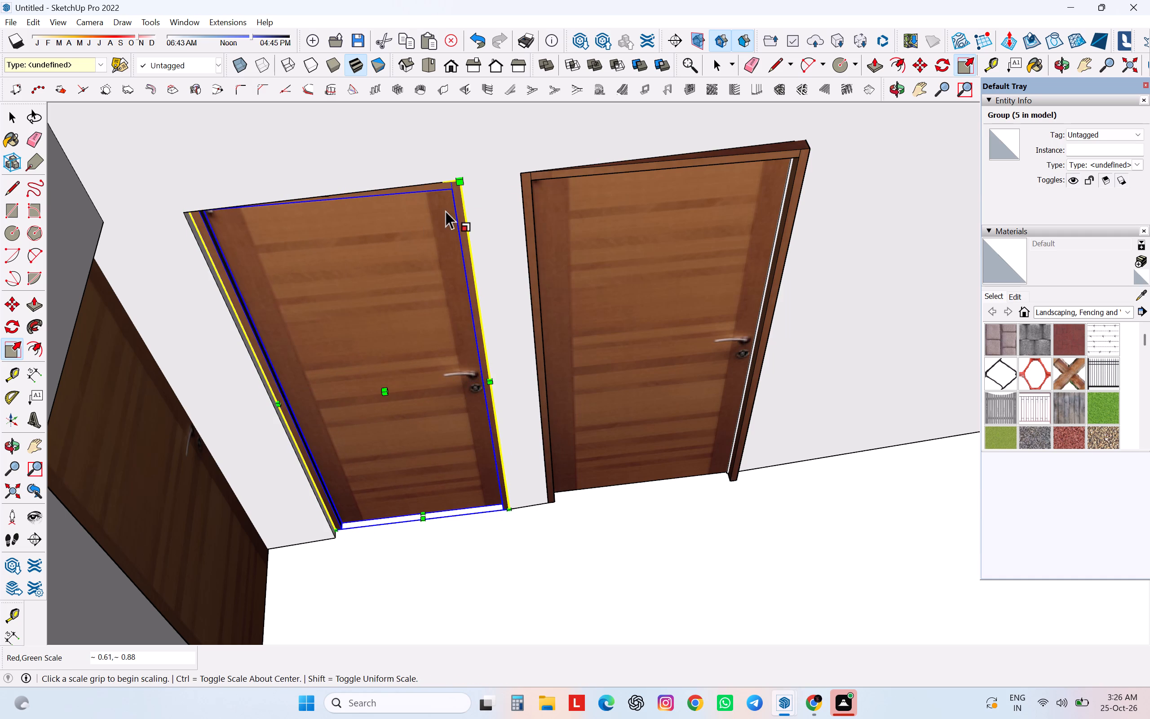
Scale the door farther from the wall corner from its handle-side edge to about 0.58 red and 0.96 green, matching its doorway opening.
middle_click_drag(443, 249, 449, 311)
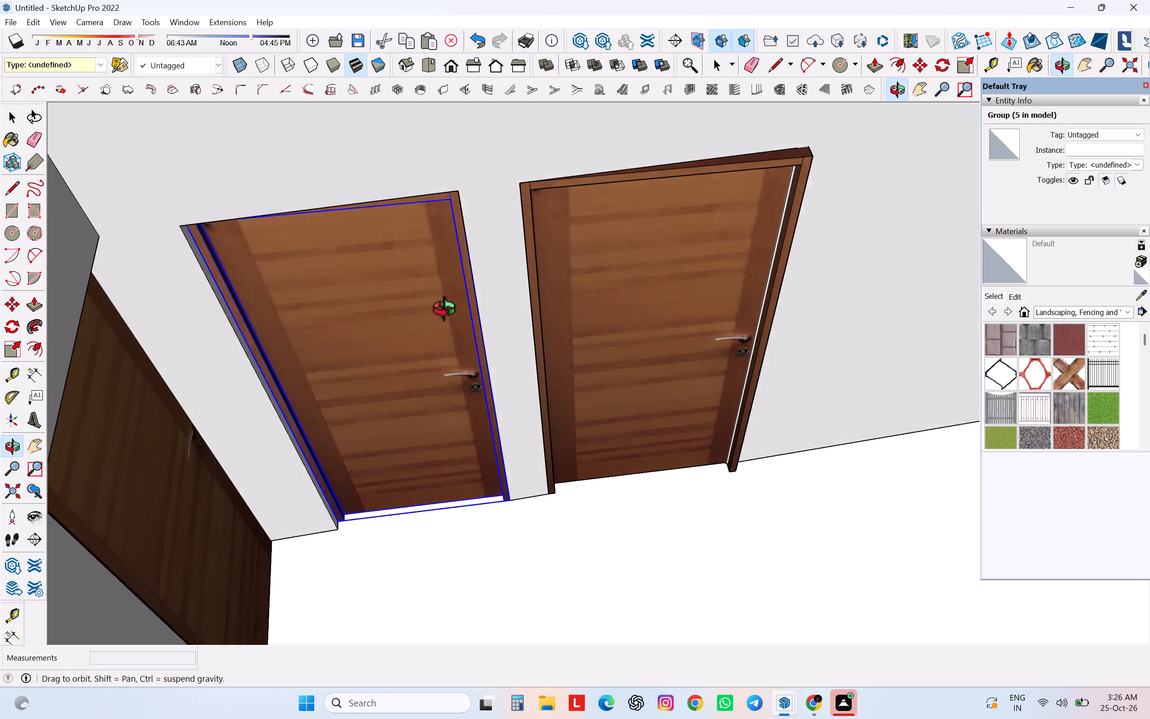
middle_click_drag(449, 311, 570, 630)
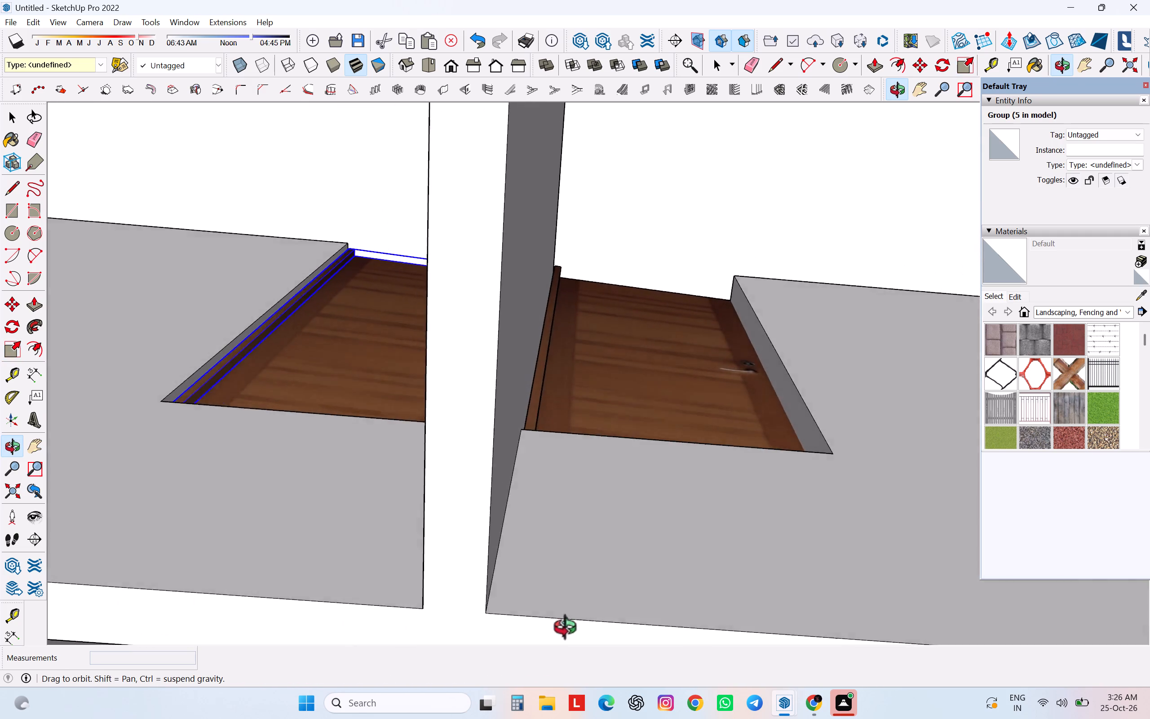
middle_click_drag(570, 630, 923, 198)
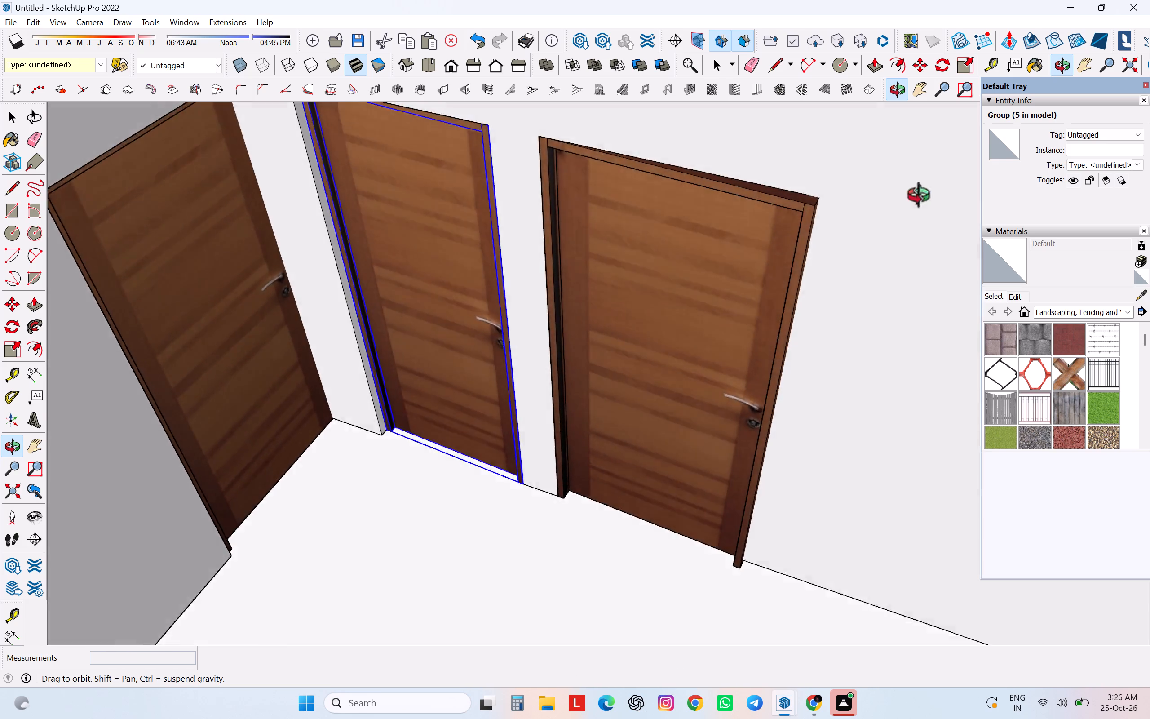
middle_click_drag(923, 198, 1087, 120)
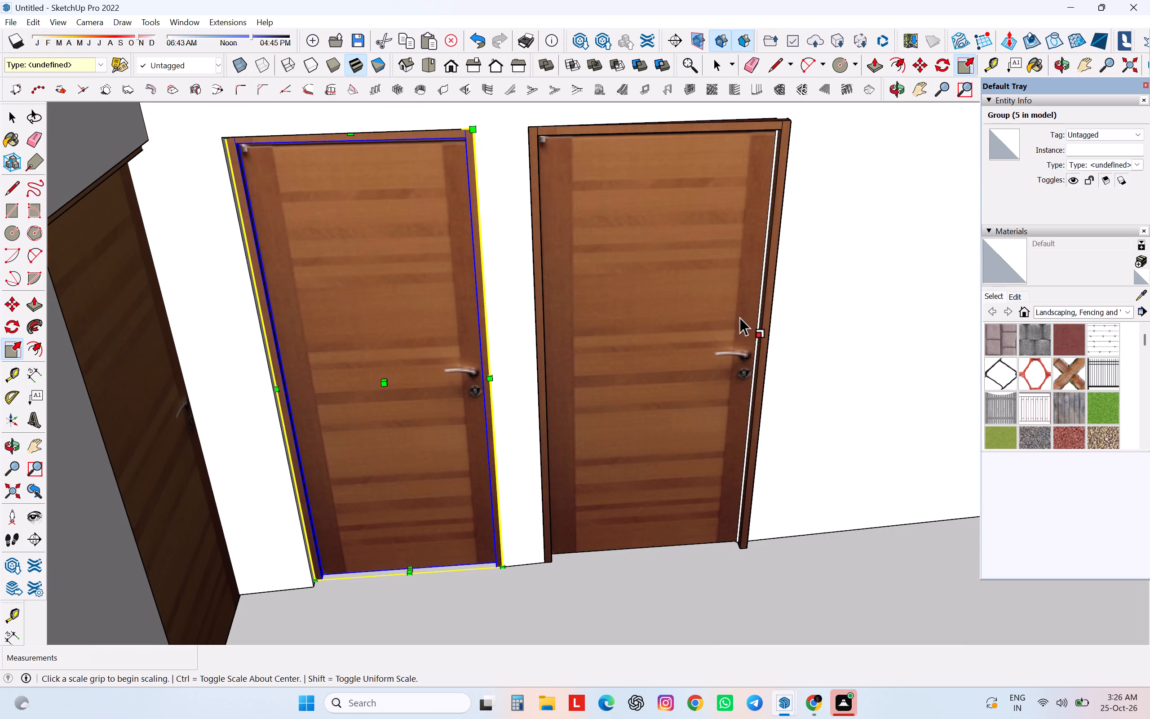
left_click(739, 317)
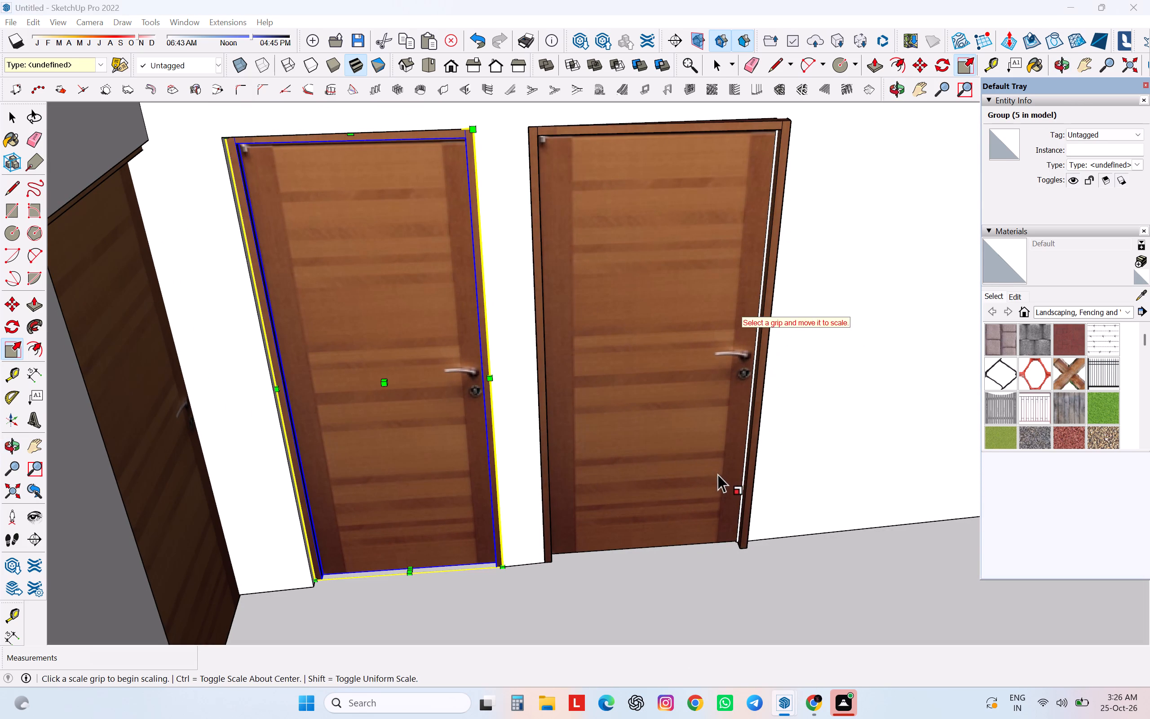
key("space")
left_click(697, 454)
key("space")
left_click(692, 455)
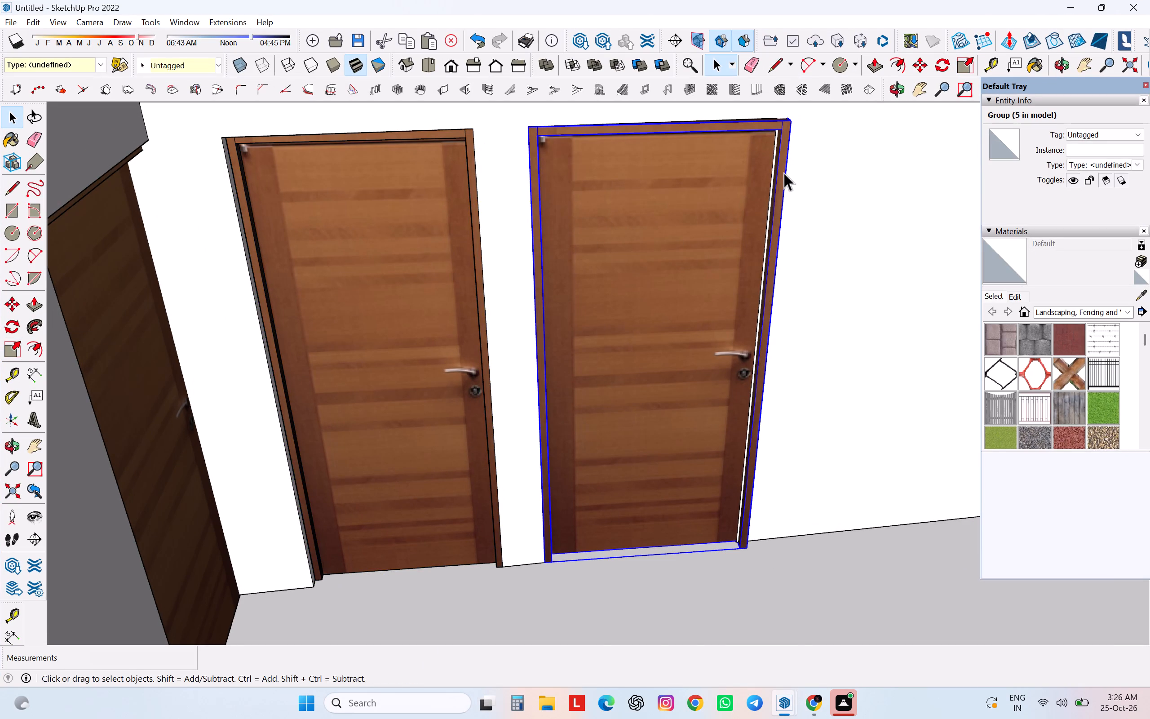
left_click(12, 349)
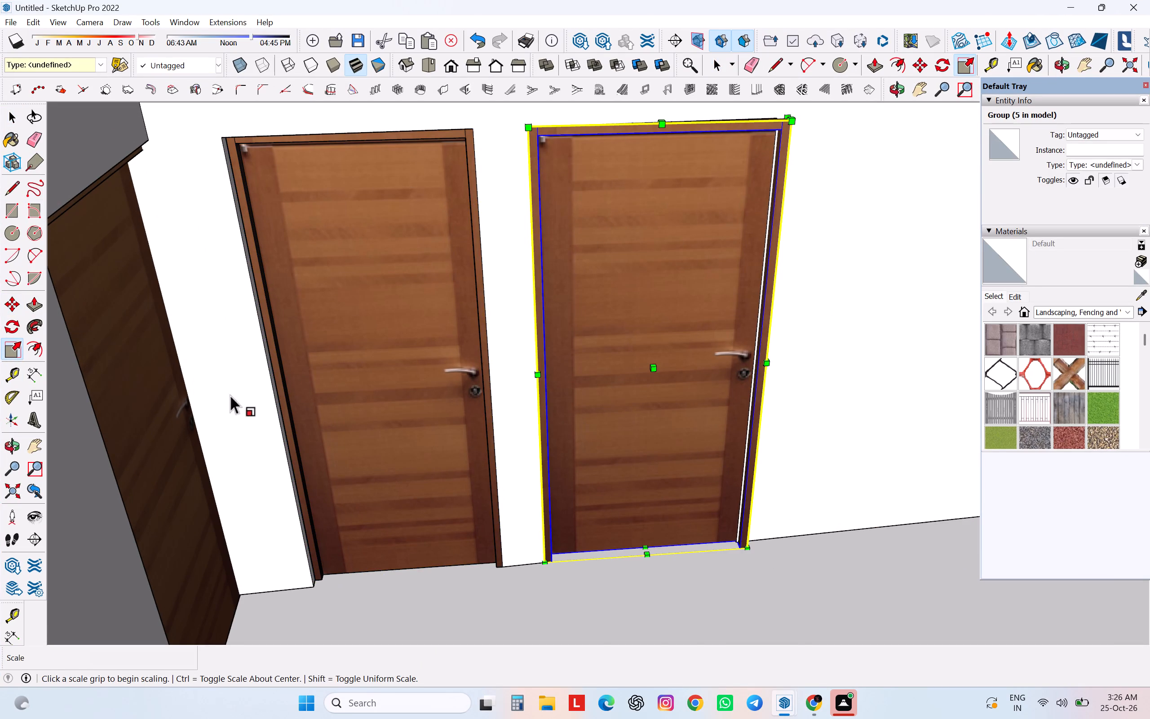
left_click(768, 367)
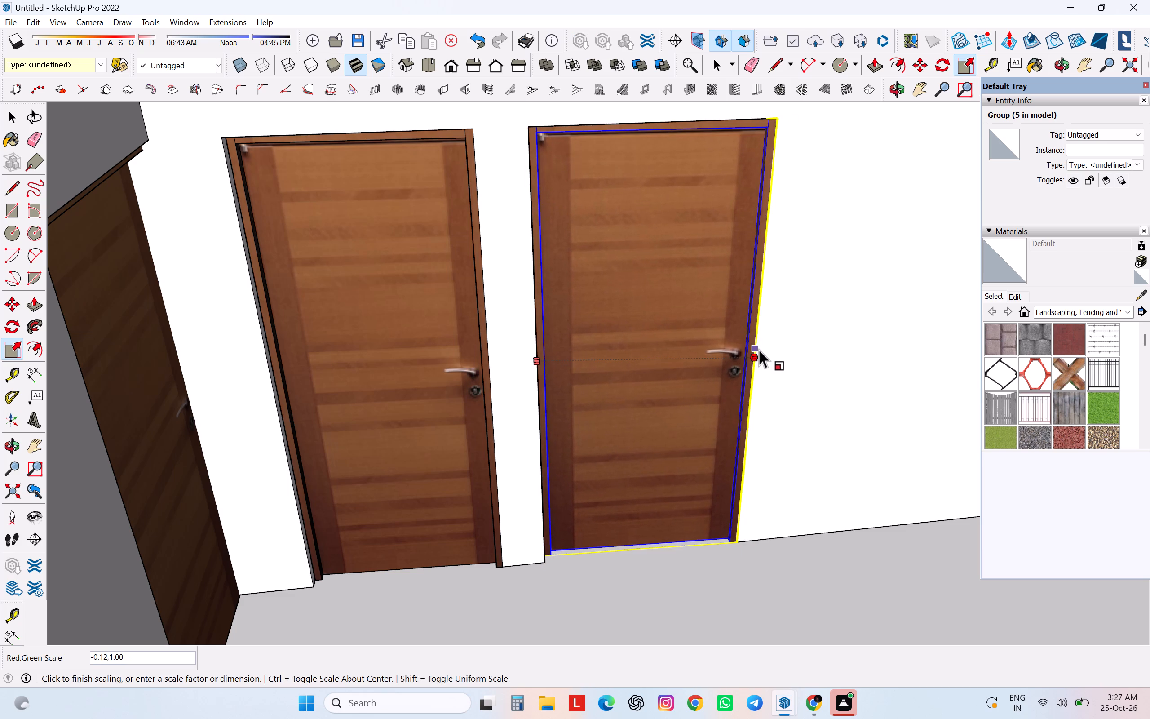
left_click(751, 400)
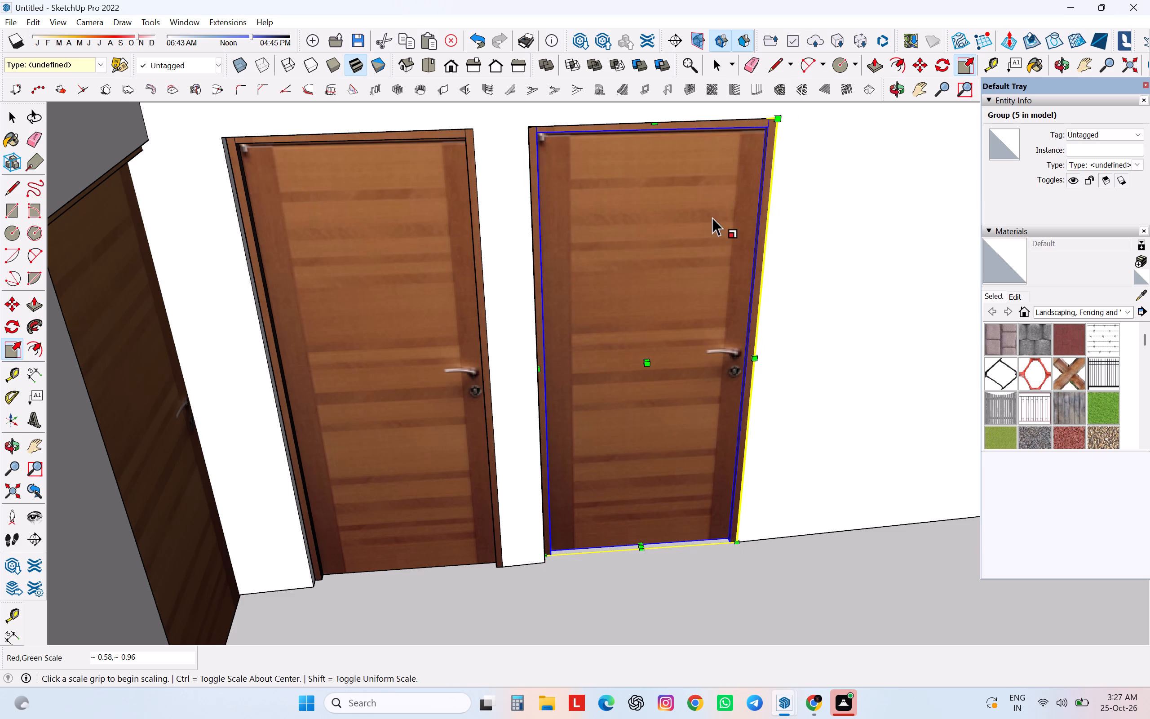
Scale the door in the passage's side wall from its handle-side edge to about 0.60 red and 0.91 green, matching its doorway opening.
middle_click_drag(712, 217, 679, 489)
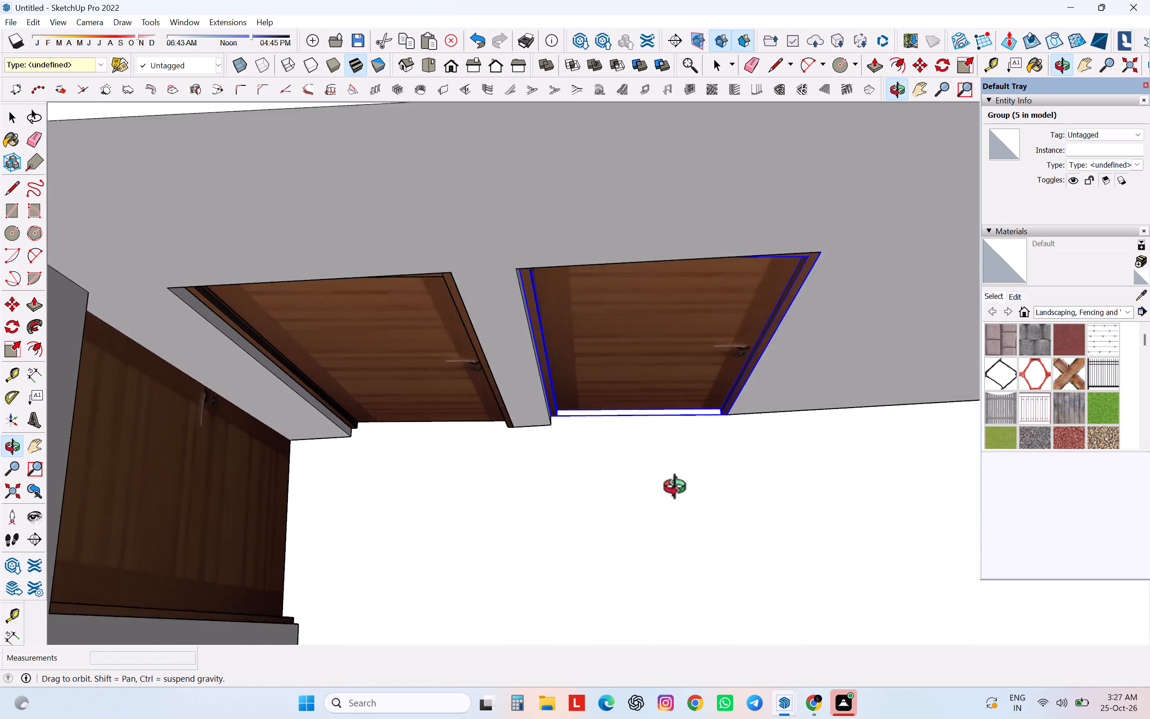
middle_click_drag(679, 489, 677, 715)
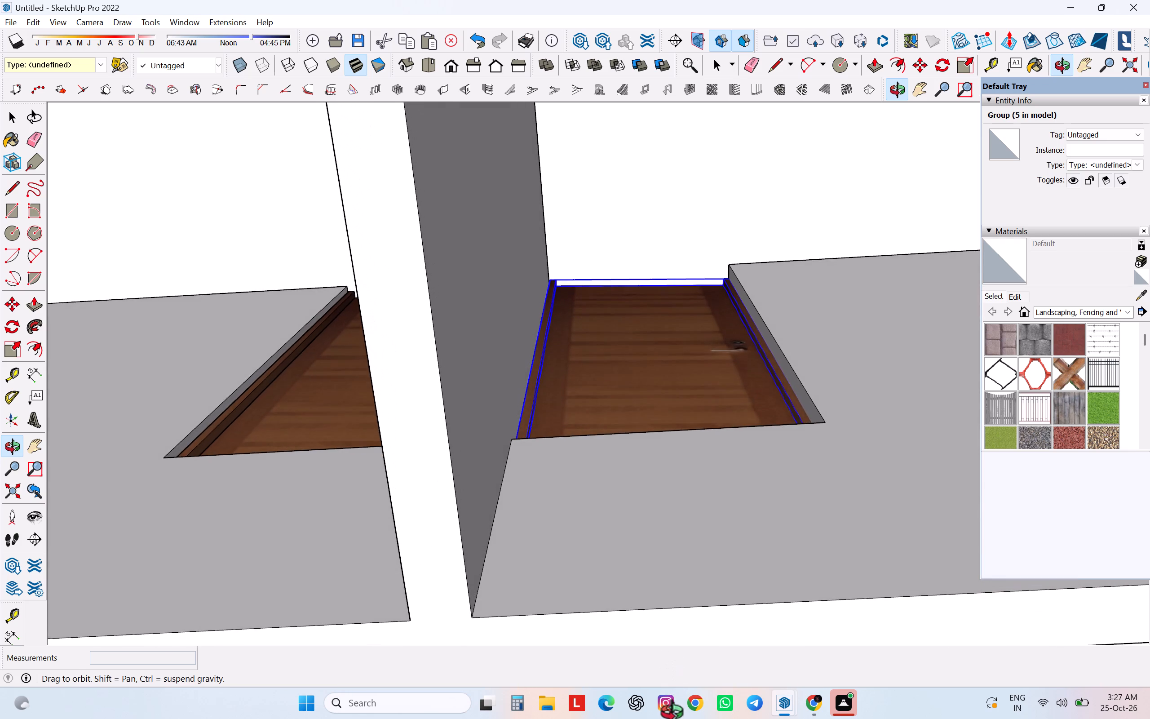
middle_click_drag(677, 715, 599, 168)
scroll(545, 342, "down", 14)
middle_click_drag(548, 334, 562, 417)
scroll(562, 404, "down", 15)
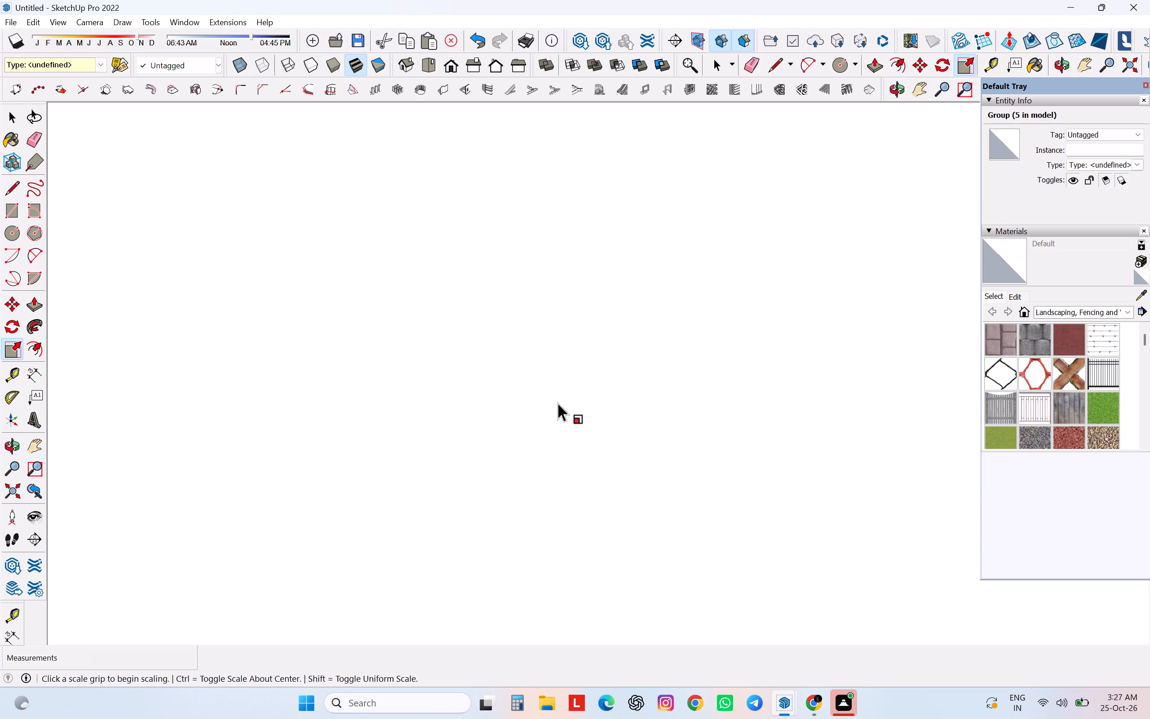
scroll(557, 403, "down", 20)
scroll(557, 403, "down", 20)
scroll(557, 403, "down", 2)
middle_click_drag(659, 277, 583, 519)
scroll(588, 498, "down", 2)
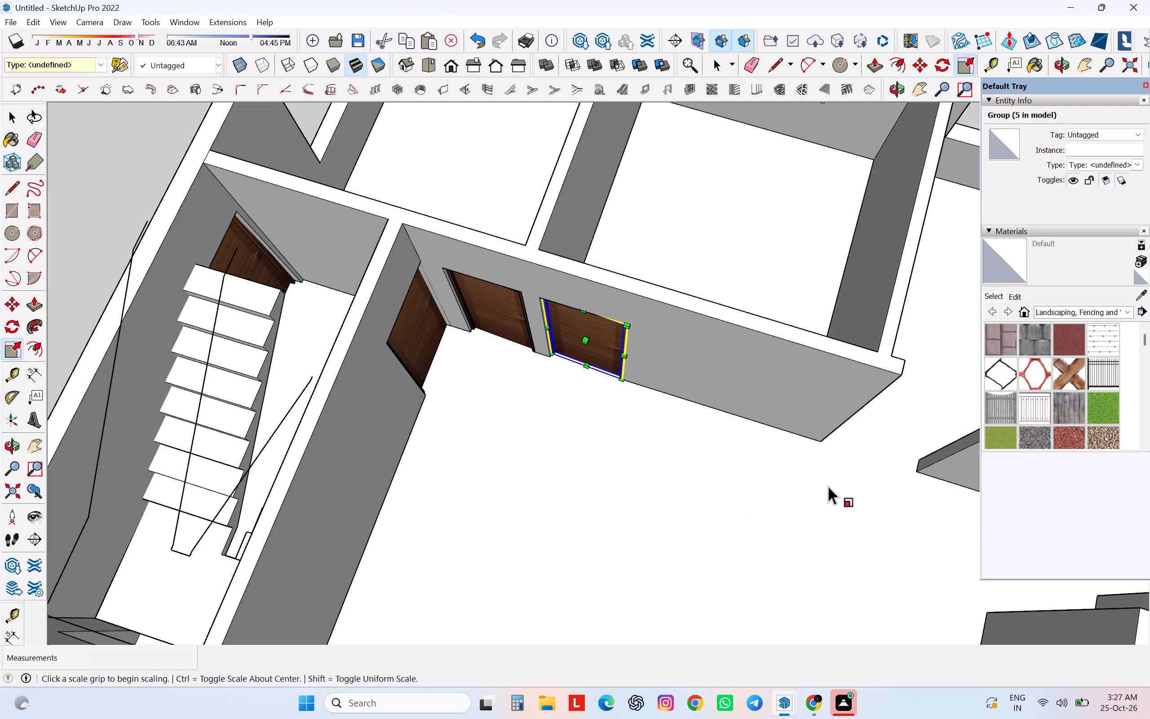
middle_click_drag(840, 484, 578, 408)
scroll(577, 391, "down", 14)
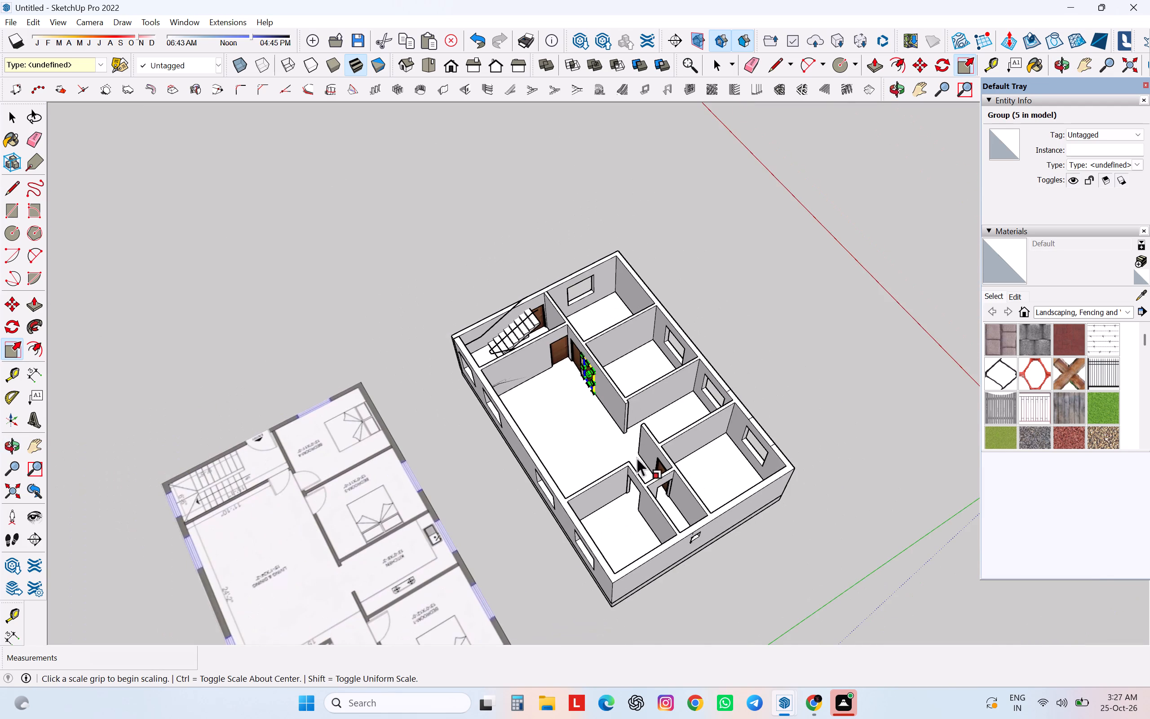
scroll(650, 478, "up", 13)
scroll(667, 515, "up", 8)
middle_click_drag(671, 491, 718, 526)
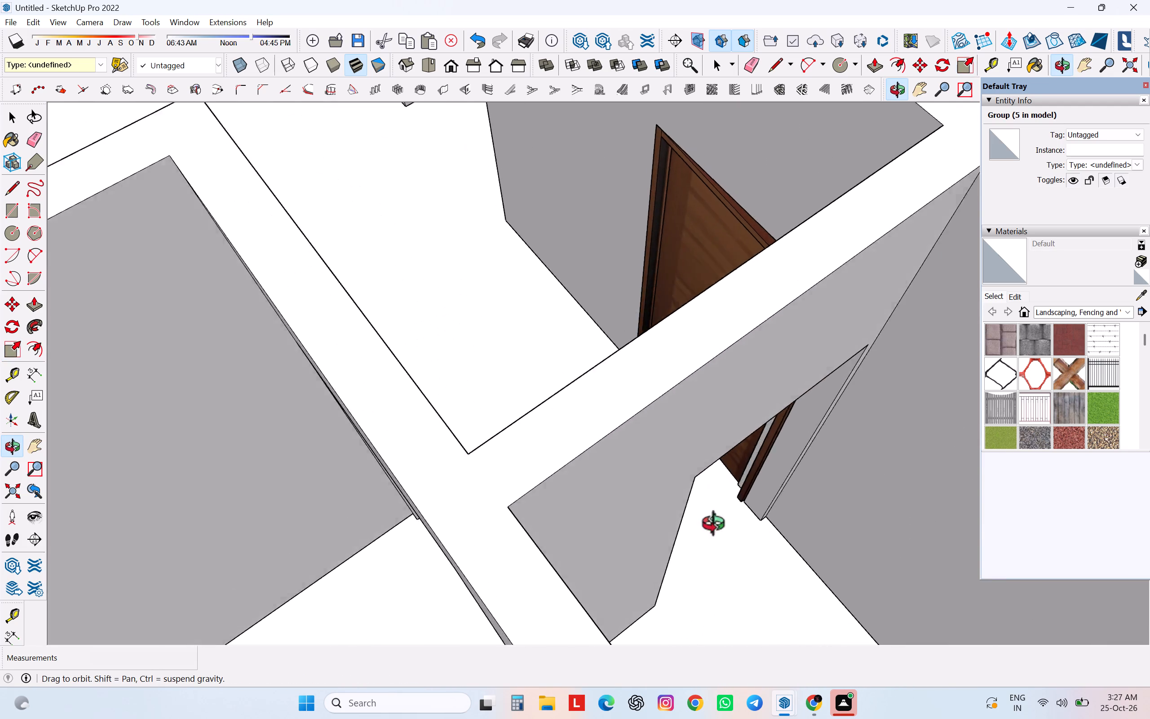
middle_click_drag(718, 526, 1072, 397)
middle_click_drag(866, 300, 841, 523)
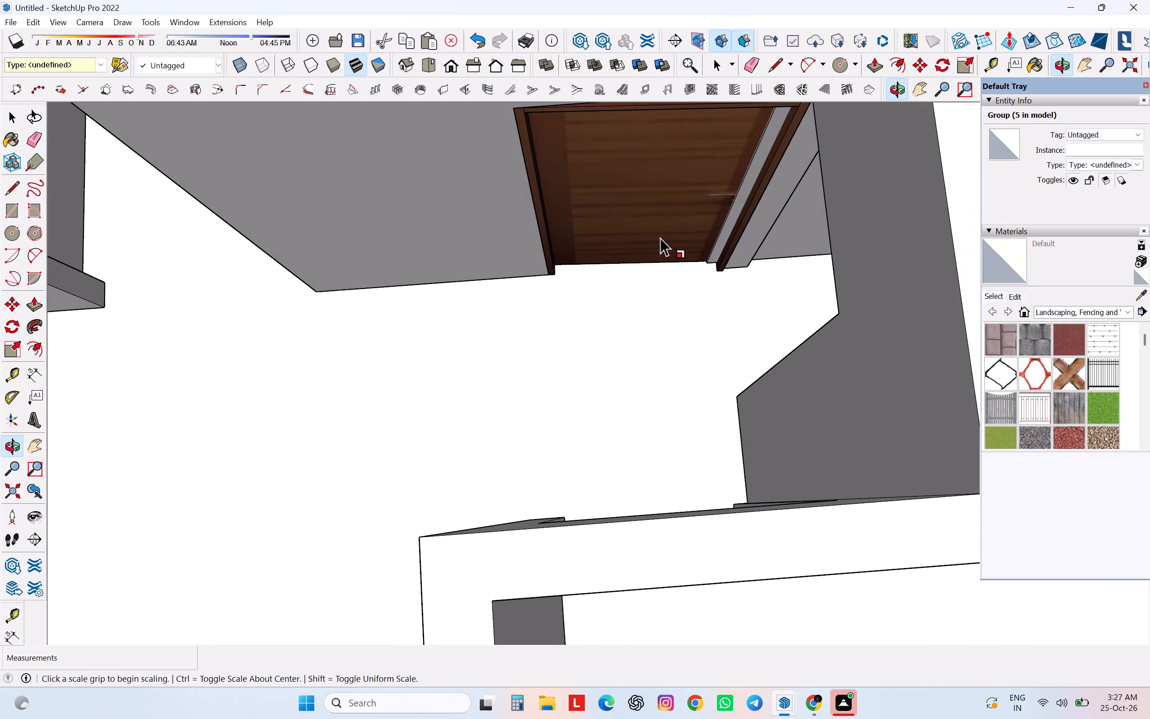
left_click(663, 219)
left_click(659, 262)
key("space")
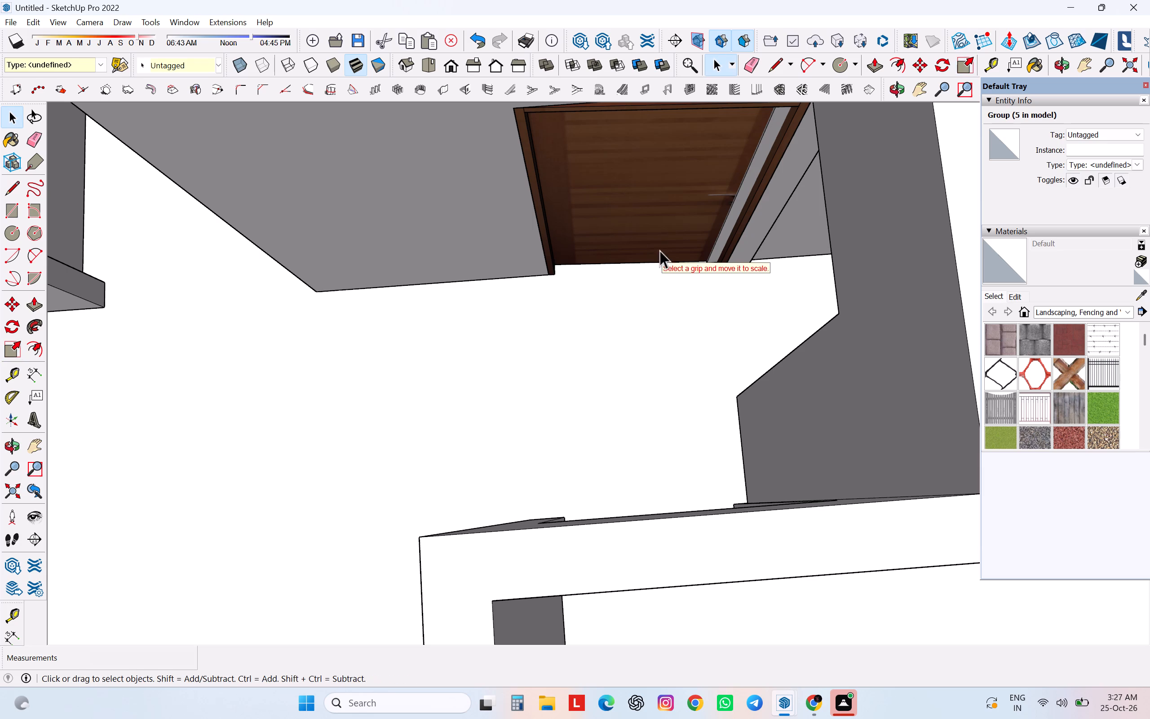
left_click(659, 192)
left_click(658, 193)
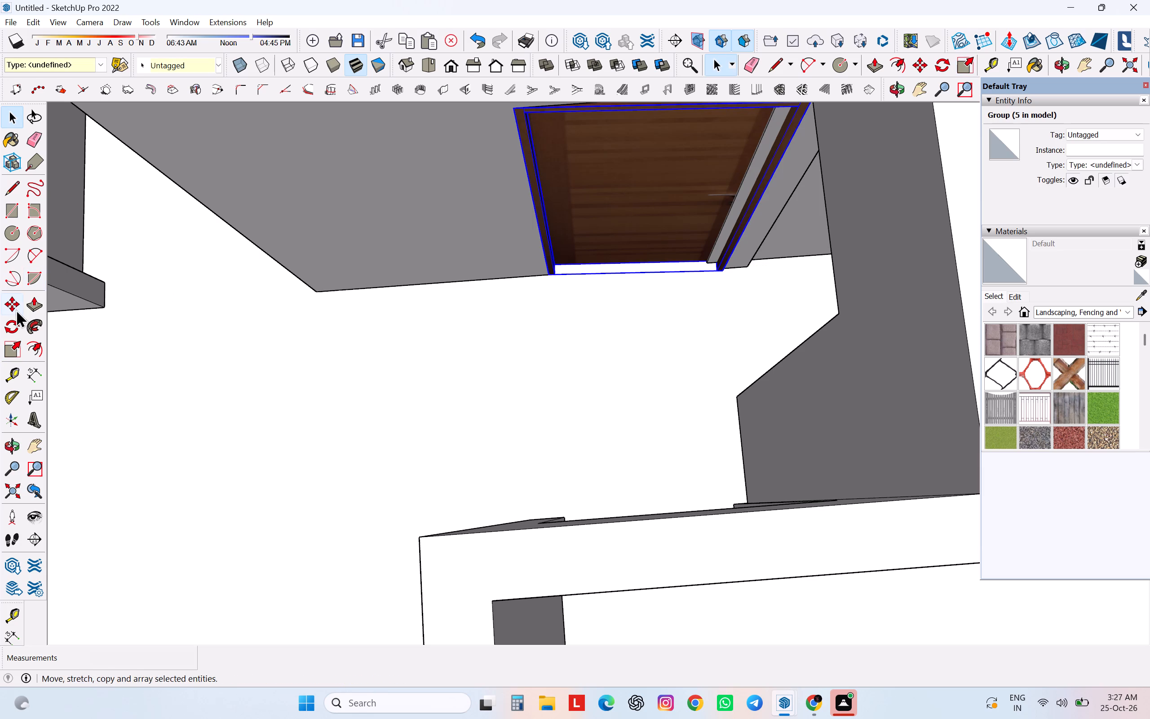
left_click(5, 349)
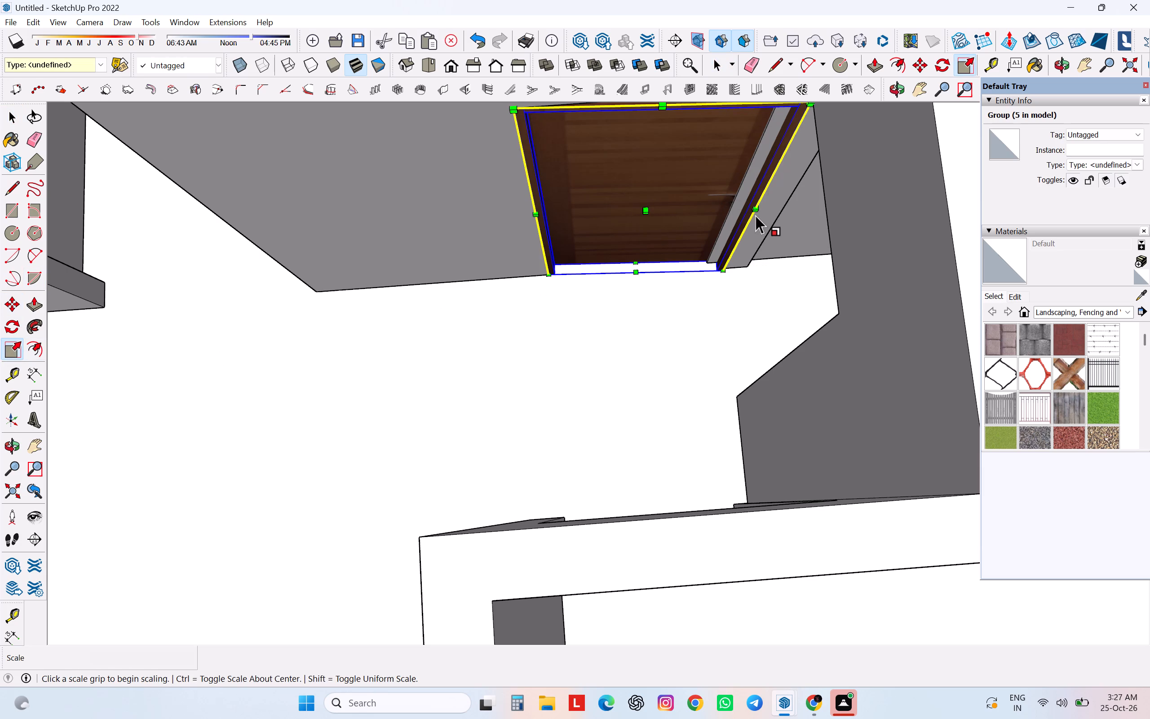
left_click(756, 212)
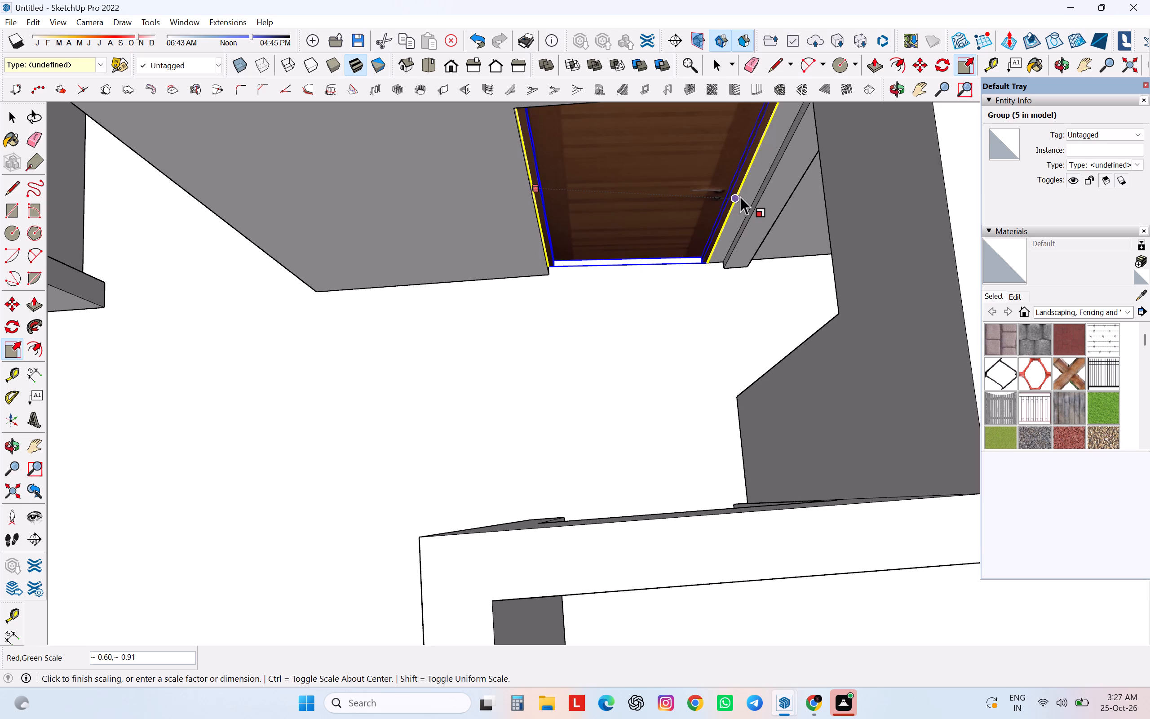
left_click(741, 194)
Examine how the scaled passage door sits in its opening from above, at floor level and from both sides of the wall.
scroll(703, 269, "down", 5)
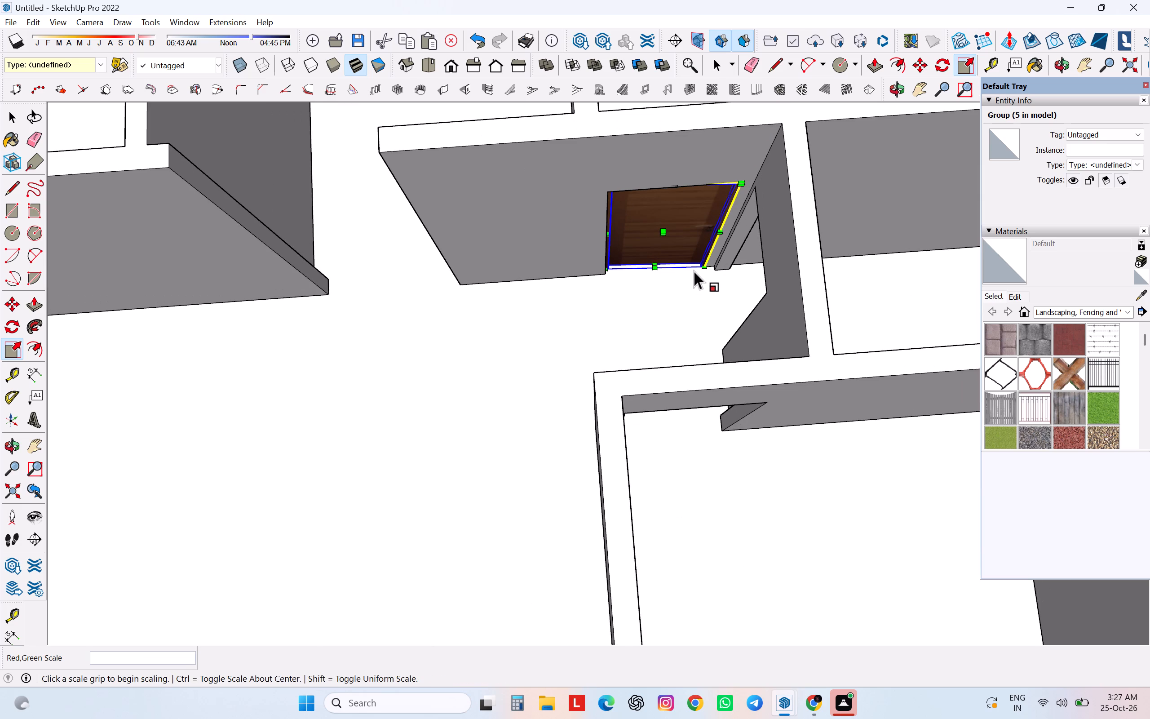
middle_click_drag(694, 266, 961, 194)
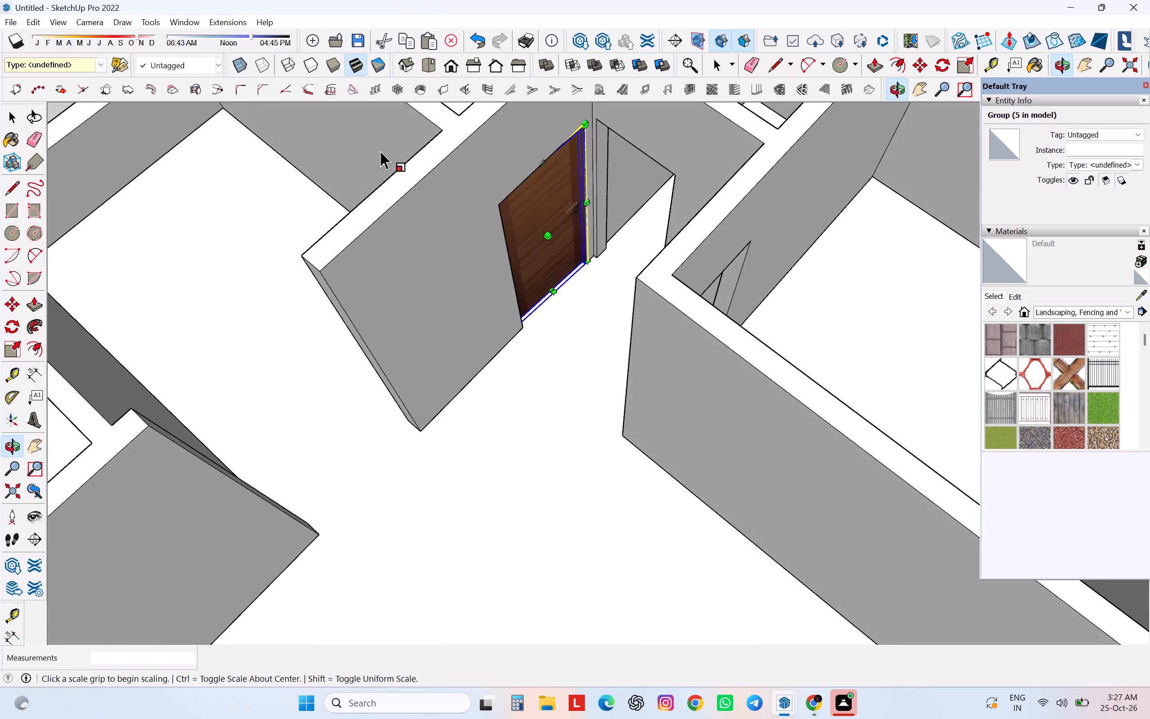
scroll(513, 307, "up", 13)
middle_click_drag(518, 324, 483, 367)
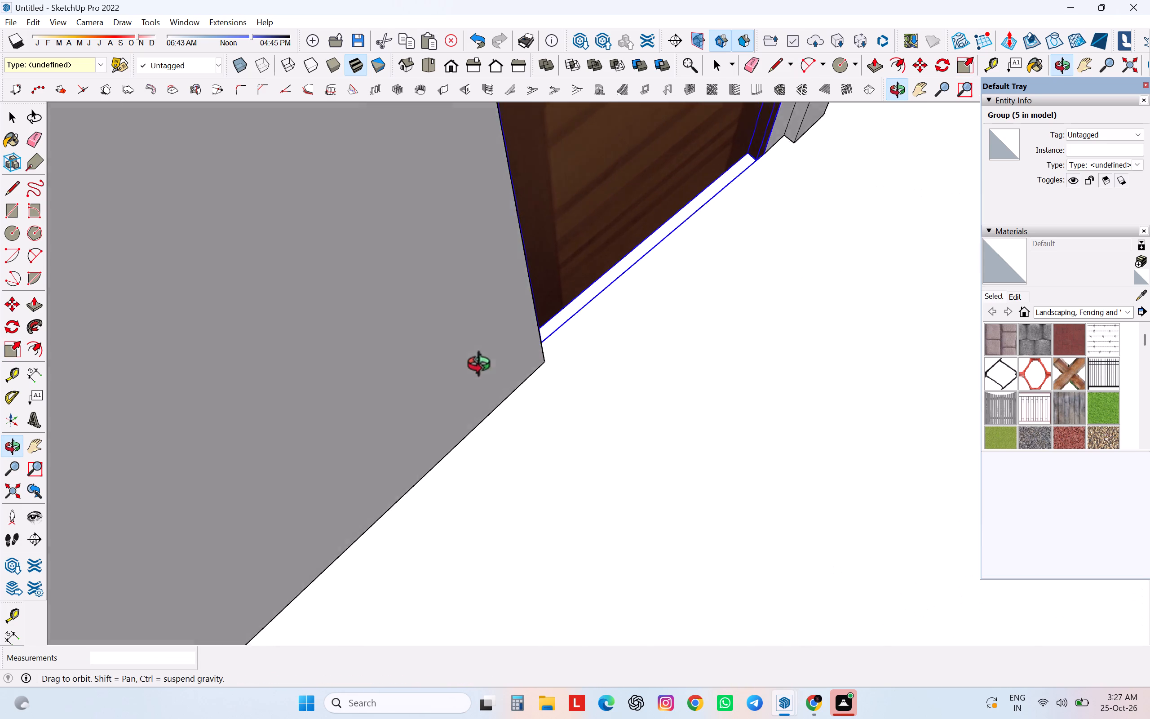
middle_click_drag(483, 367, 145, 465)
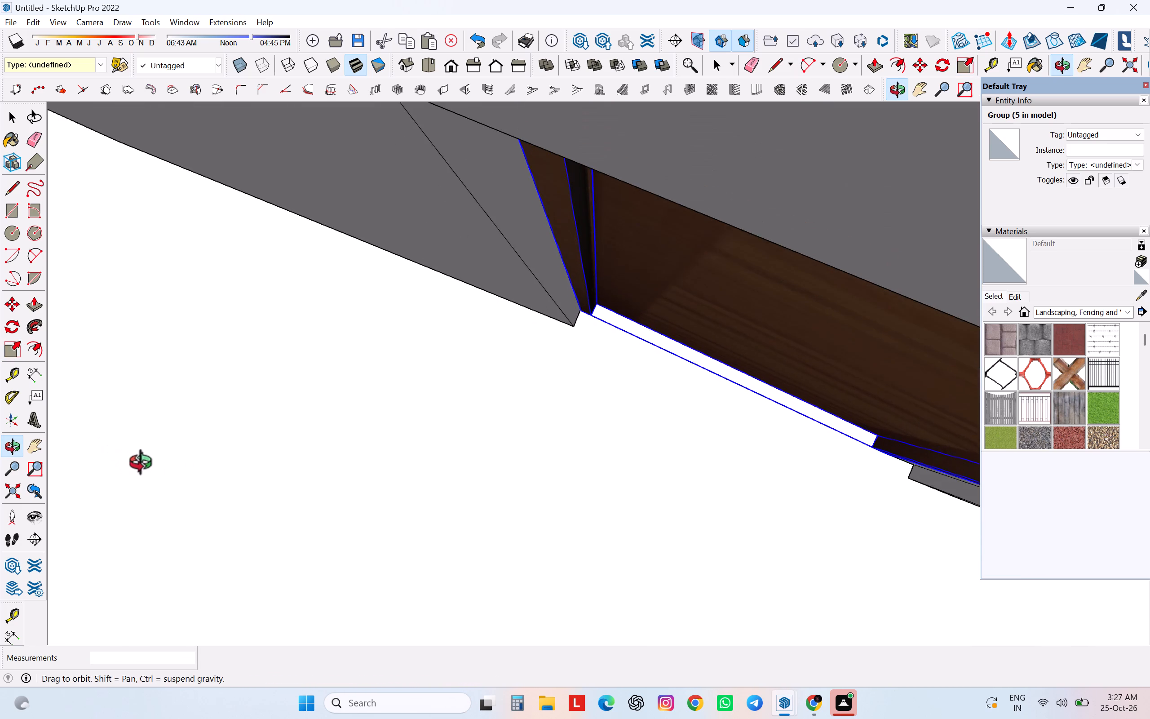
middle_click_drag(145, 465, 151, 454)
scroll(243, 446, "down", 7)
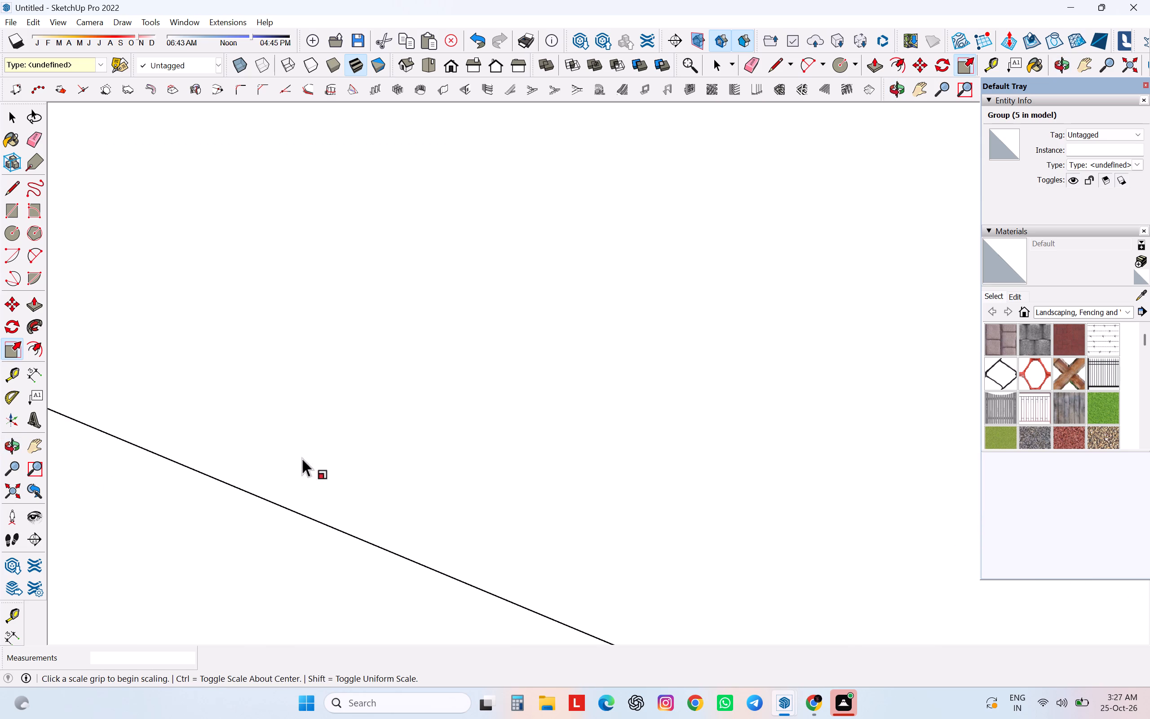
scroll(337, 442, "up", 1)
scroll(337, 441, "down", 8)
scroll(353, 416, "down", 19)
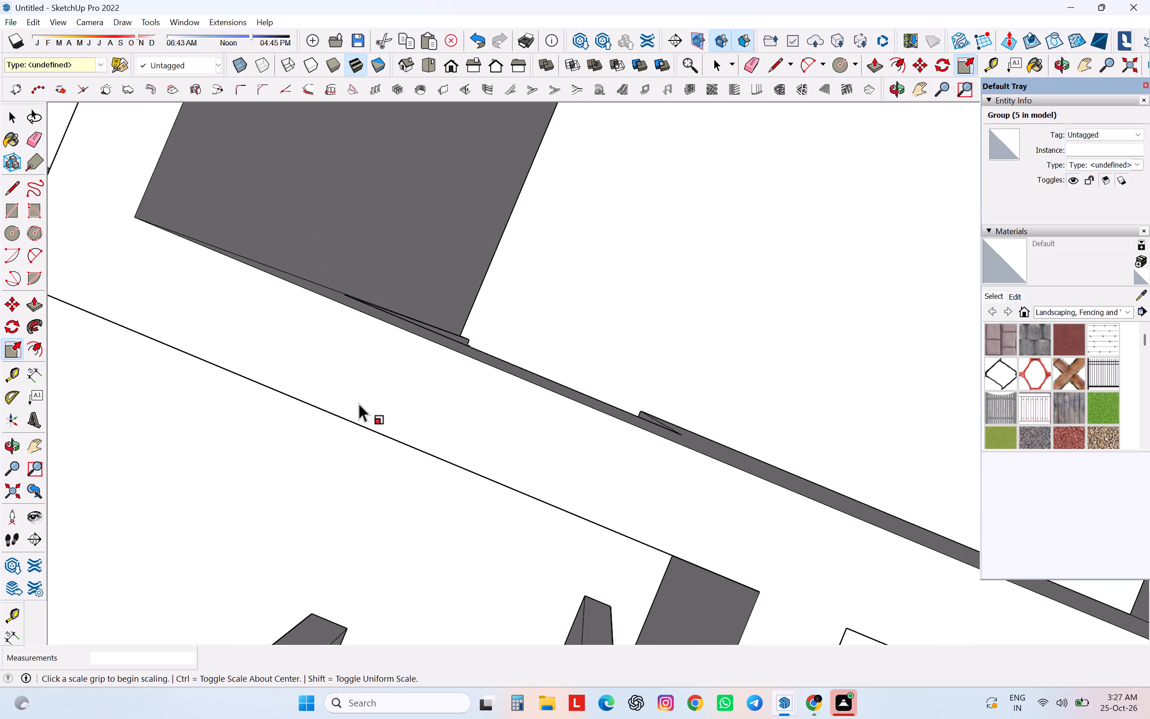
scroll(358, 403, "down", 13)
middle_click_drag(392, 434, 775, 219)
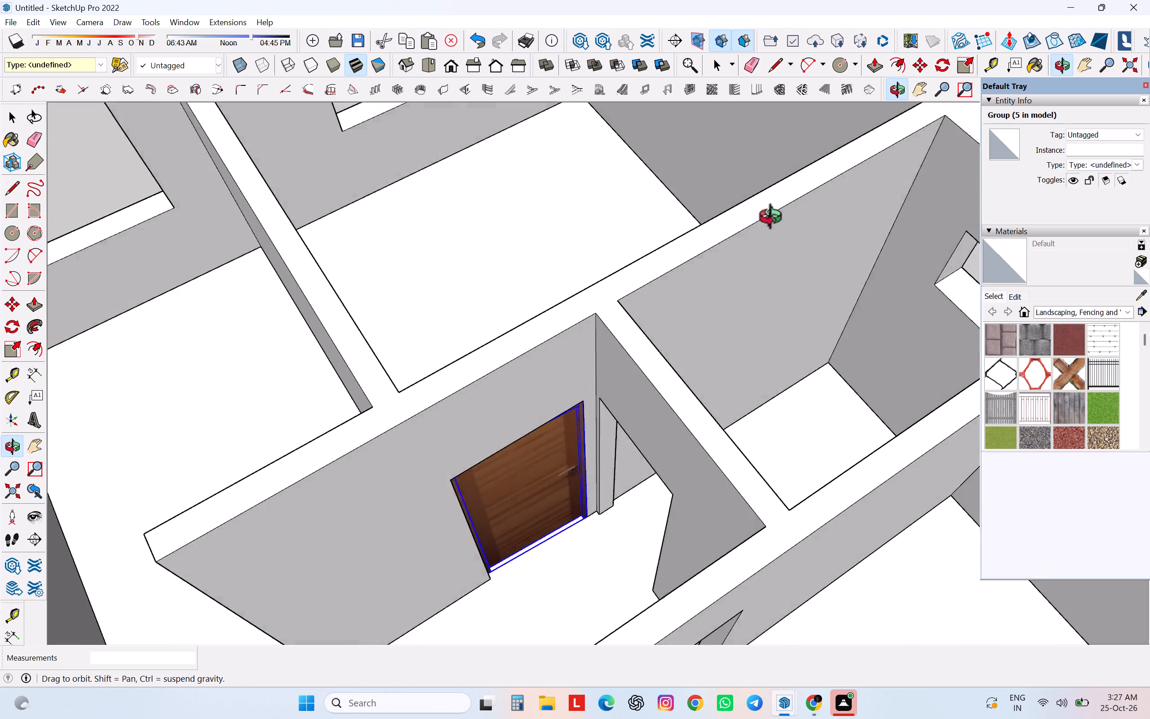
middle_click_drag(775, 219, 792, 252)
left_click(575, 577)
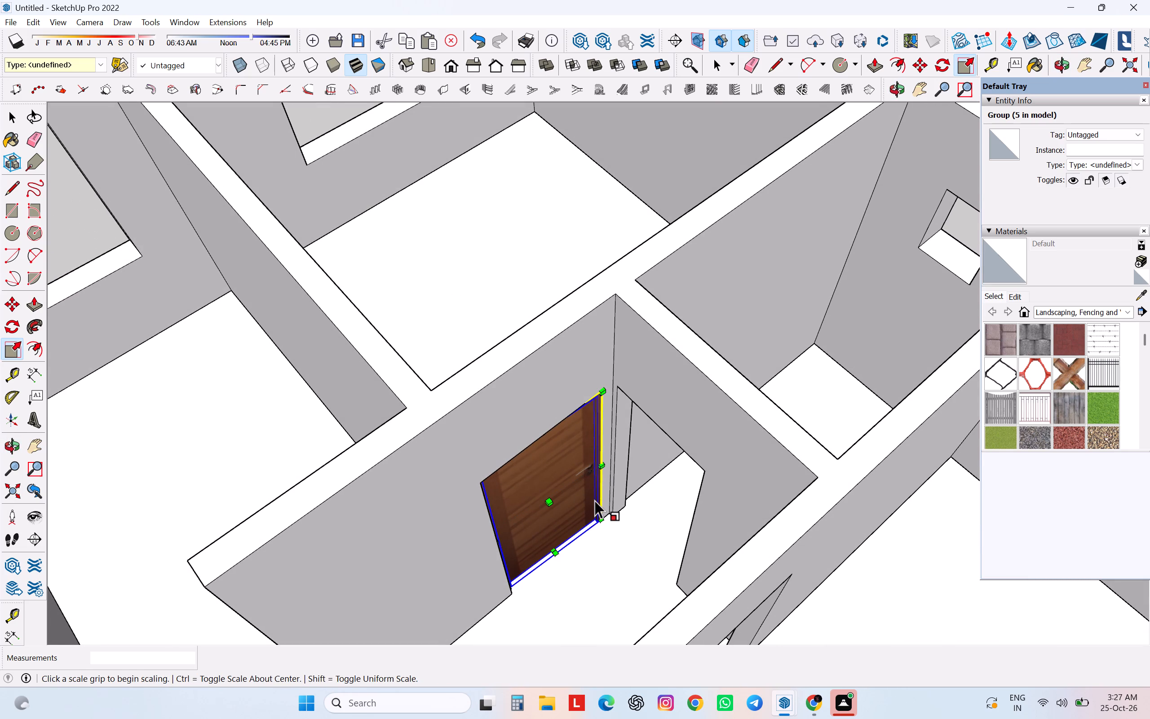
key("Escape")
middle_click_drag(589, 510, 528, 409)
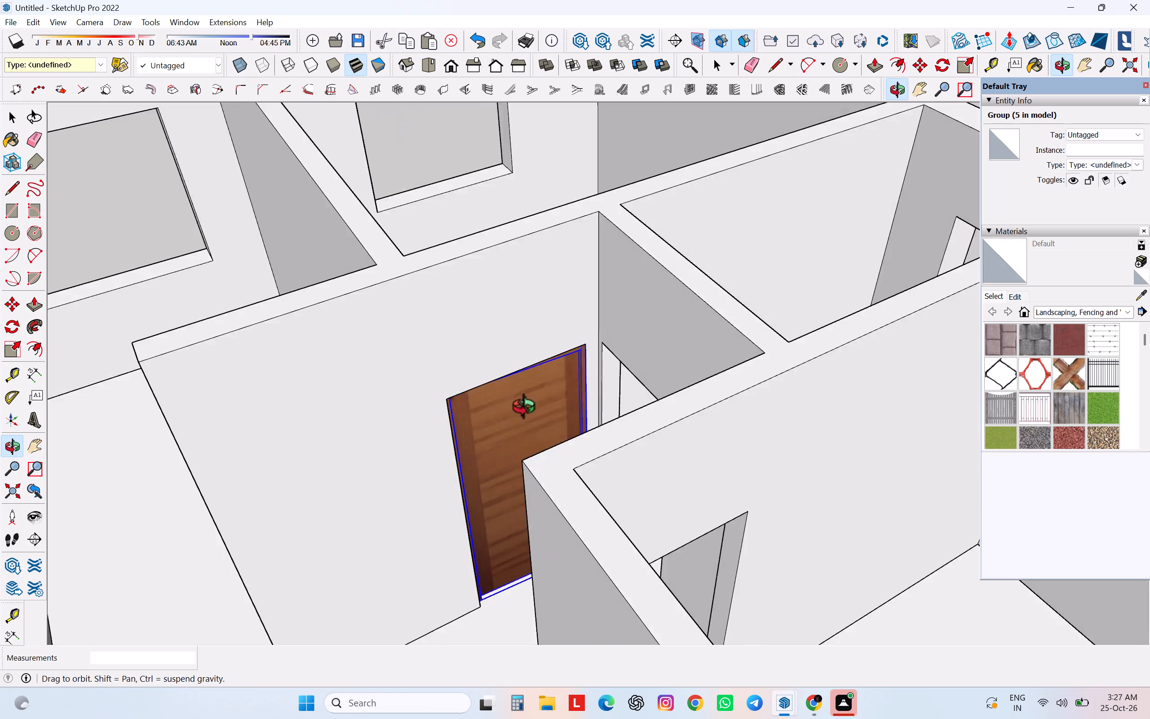
middle_click_drag(528, 409, 431, 445)
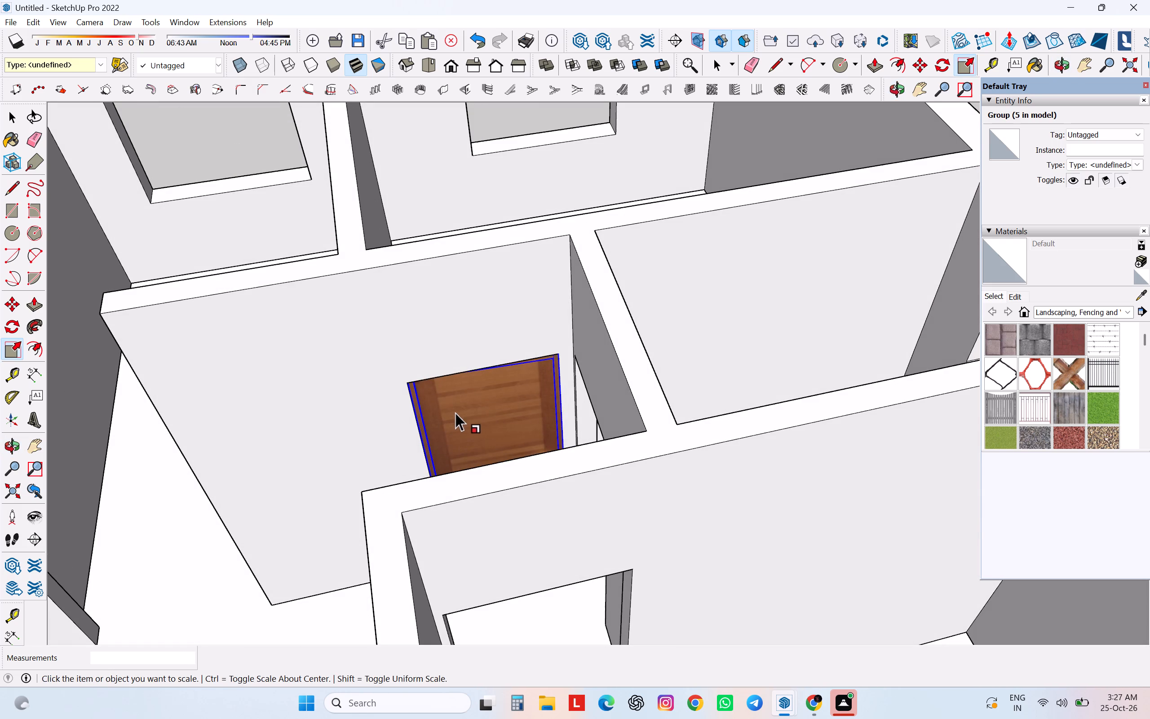
left_click(461, 406)
middle_click_drag(460, 399, 552, 165)
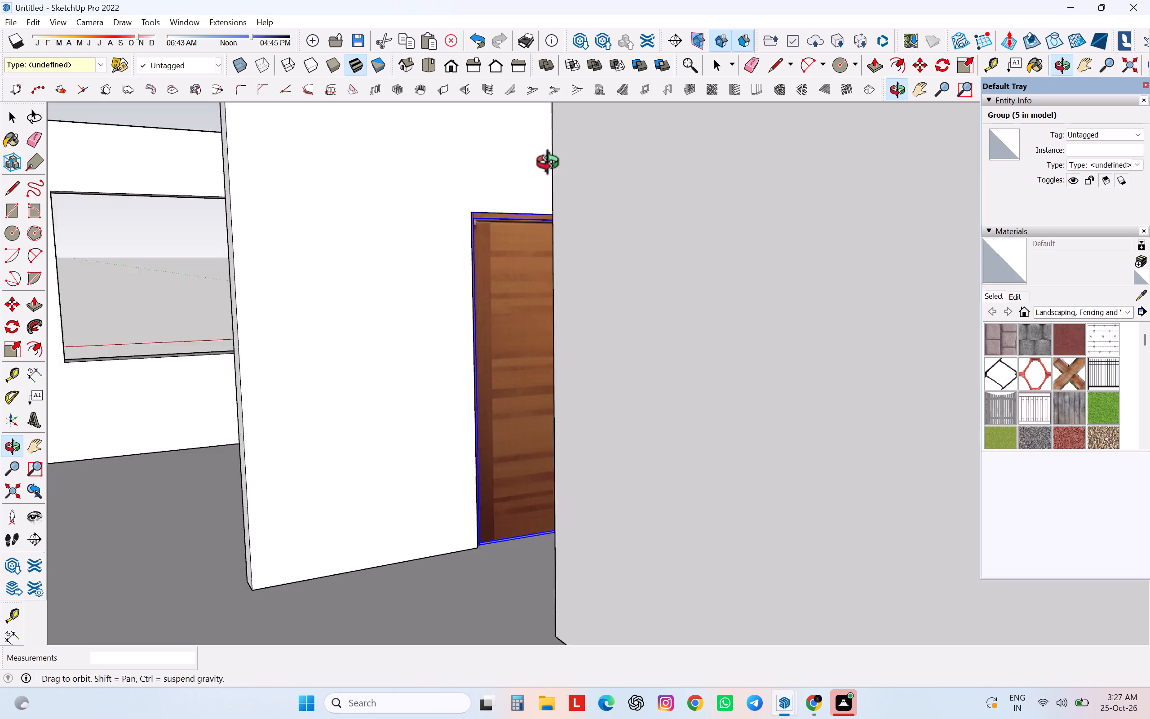
middle_click_drag(552, 165, 804, 295)
Copy the wooden entrance door from the front wall, by its top corner, into the open doorway at the passage's end.
scroll(787, 289, "down", 9)
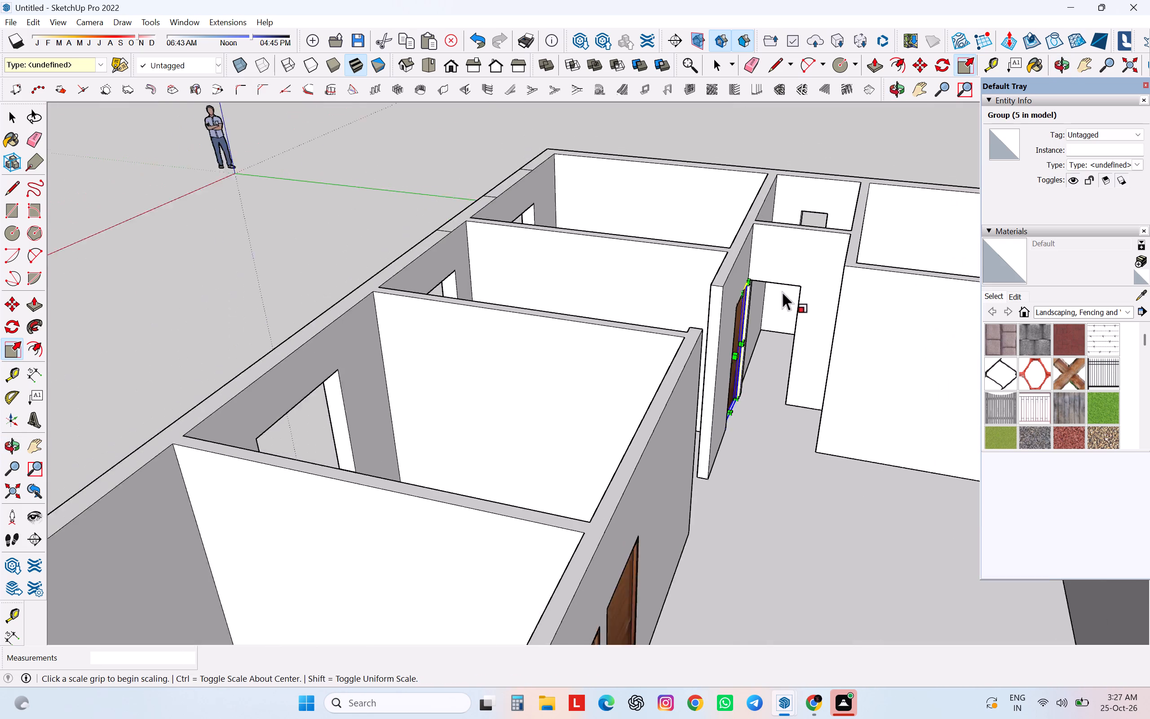
scroll(782, 292, "down", 3)
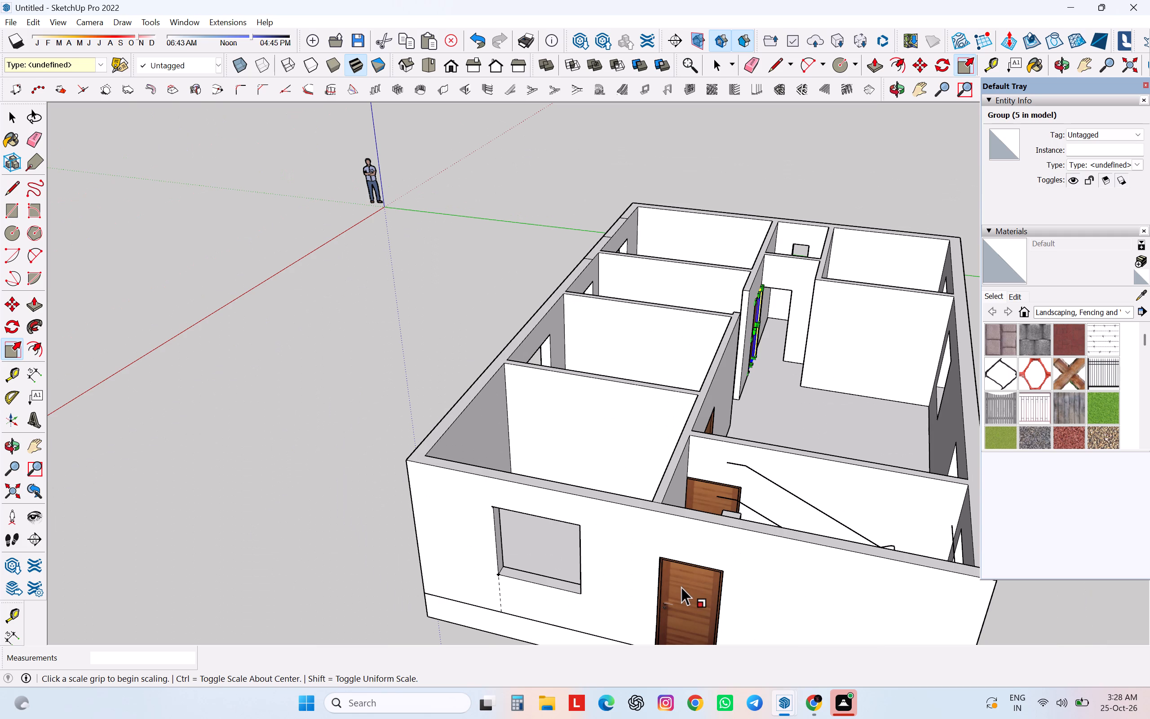
key("space")
left_click(681, 588)
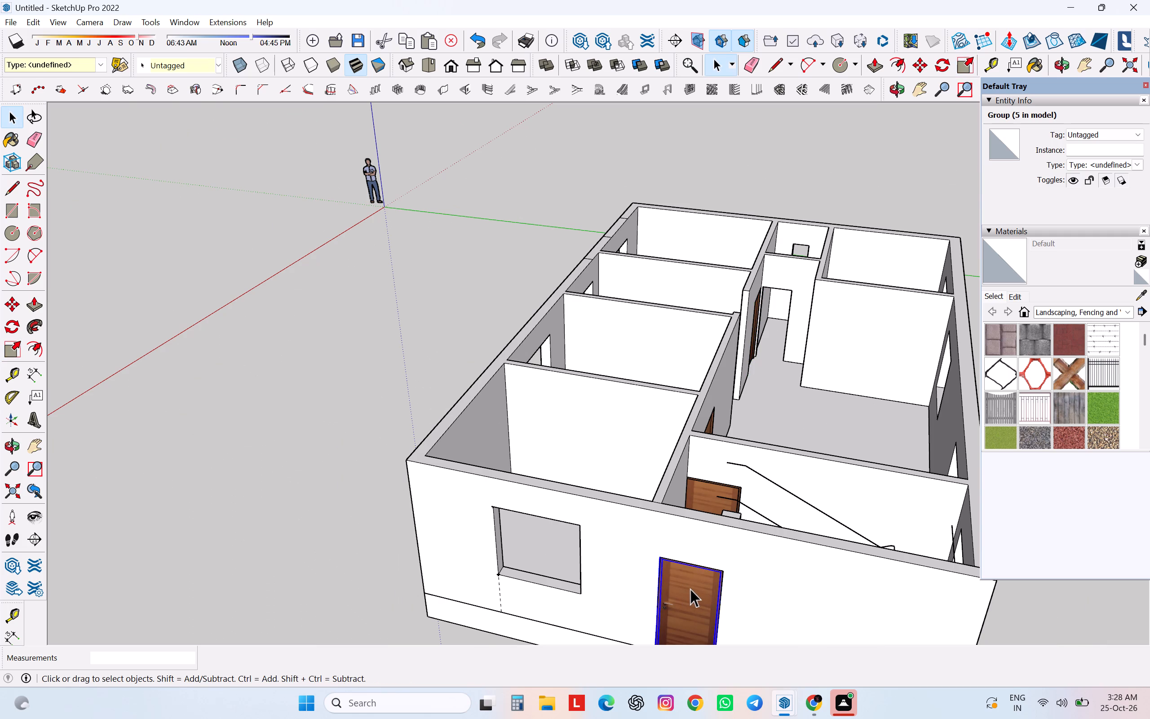
key("m")
scroll(714, 587, "up", 2)
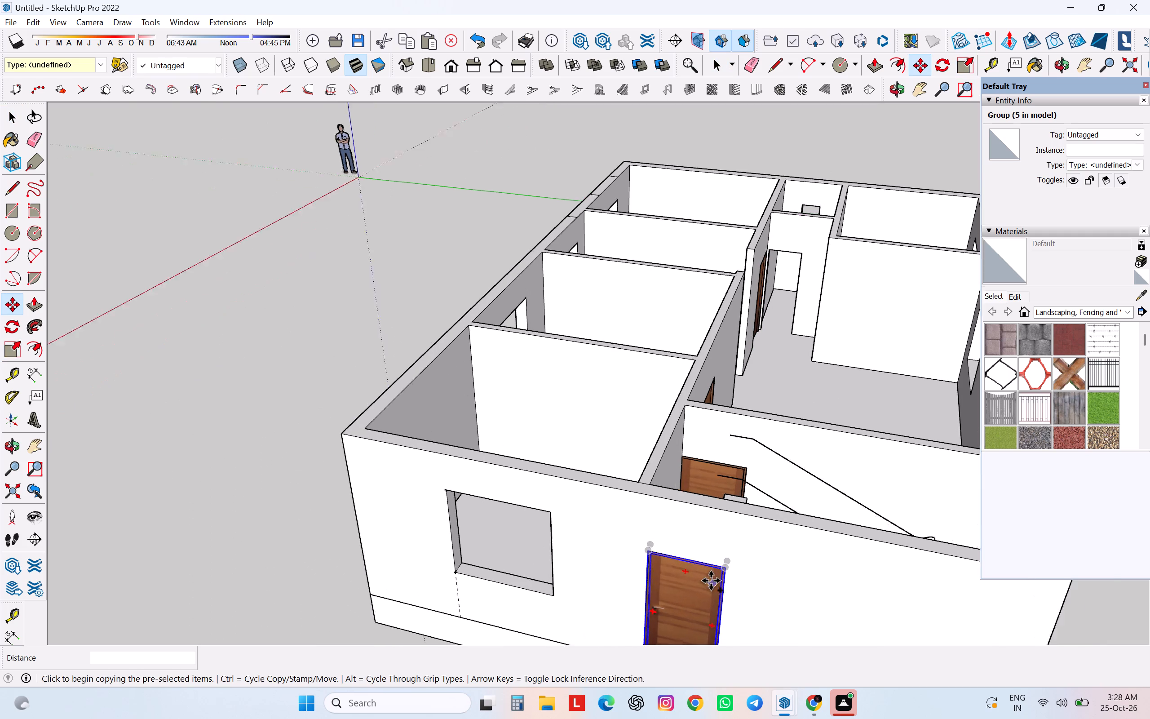
scroll(711, 581, "up", 10)
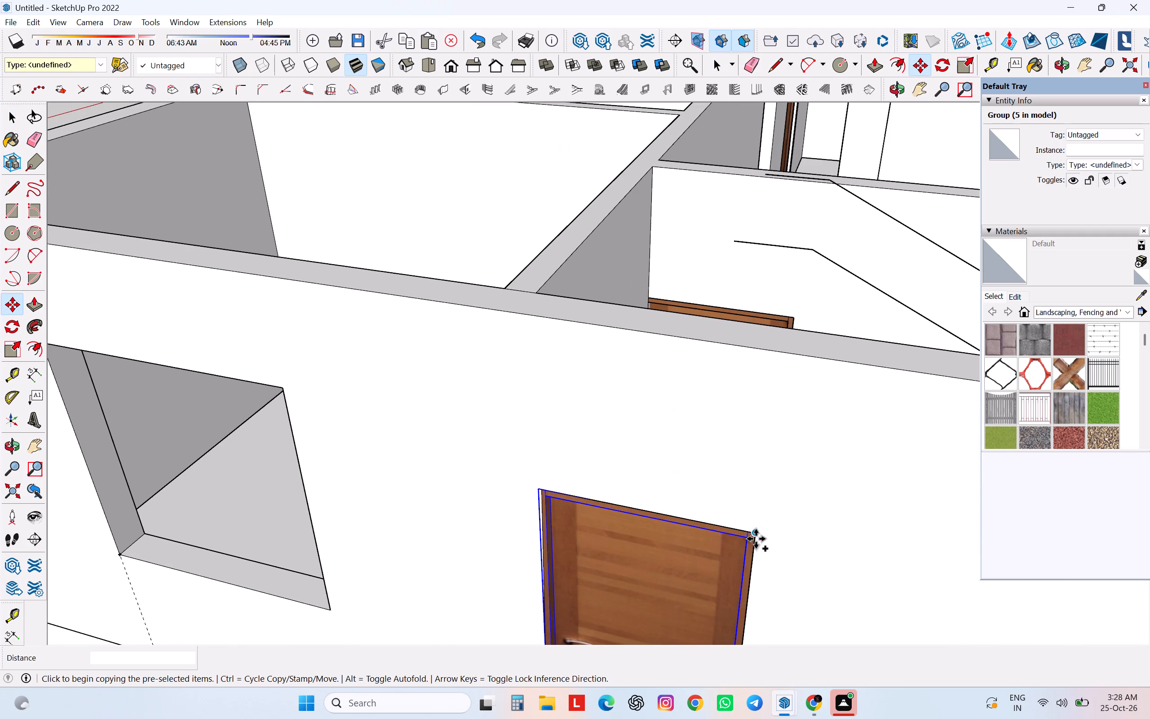
left_click(756, 538)
scroll(752, 537, "down", 7)
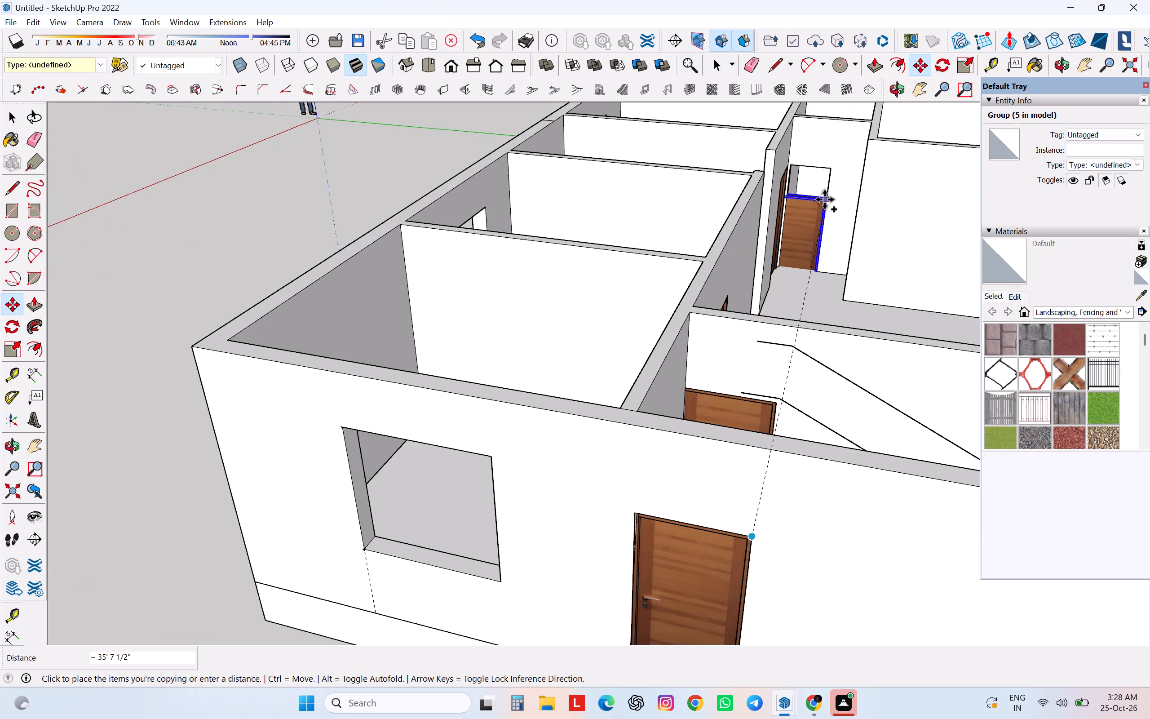
left_click(827, 166)
Scale the copied passage-end door from its handle-side edge to about 0.28 red and 0.75 green, matching its doorway's width.
scroll(810, 195, "up", 7)
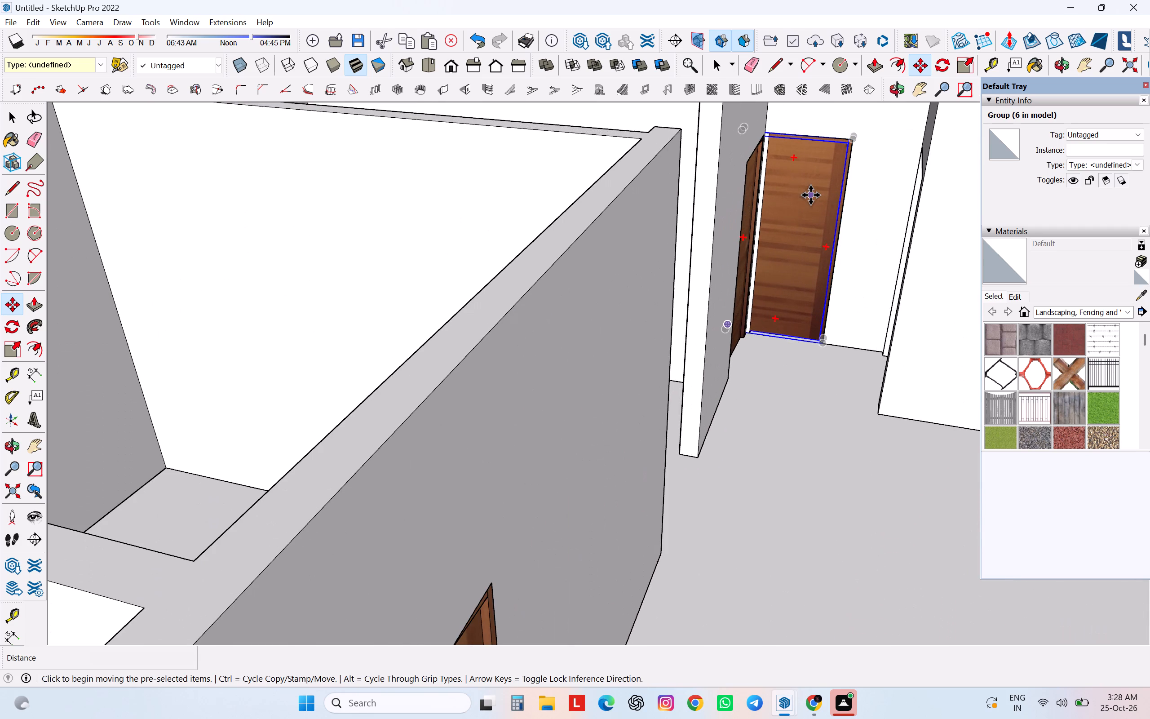
key("space")
left_click(787, 260)
left_click(787, 260)
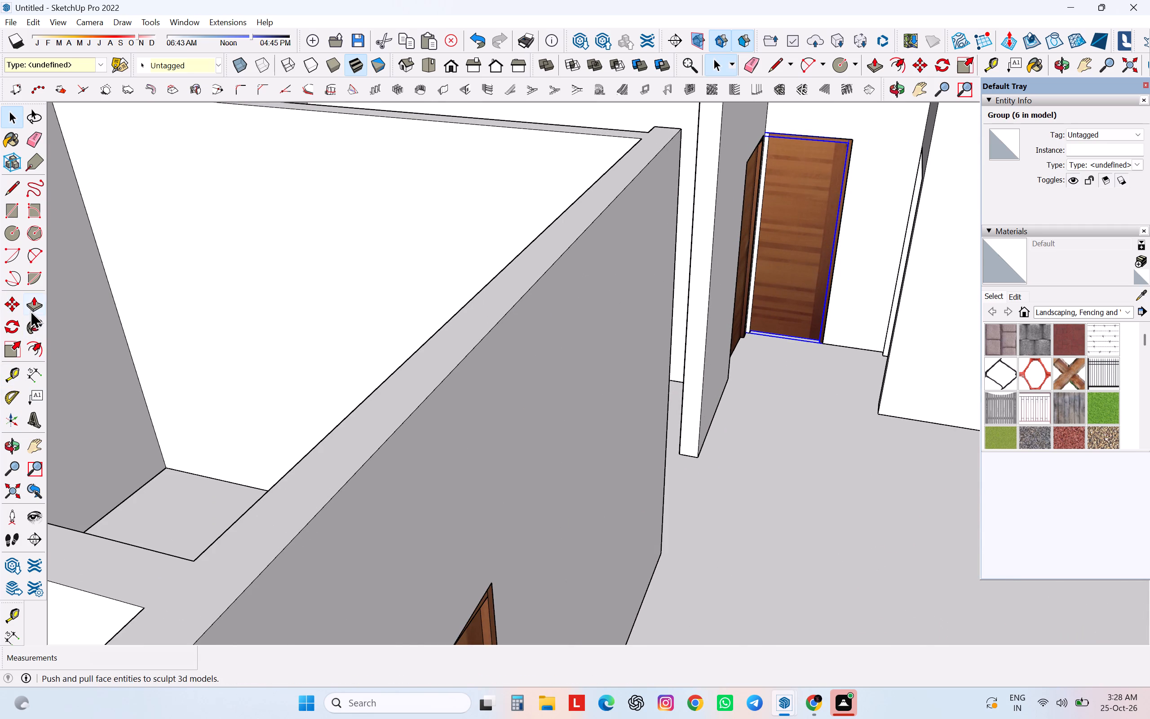
left_click(13, 347)
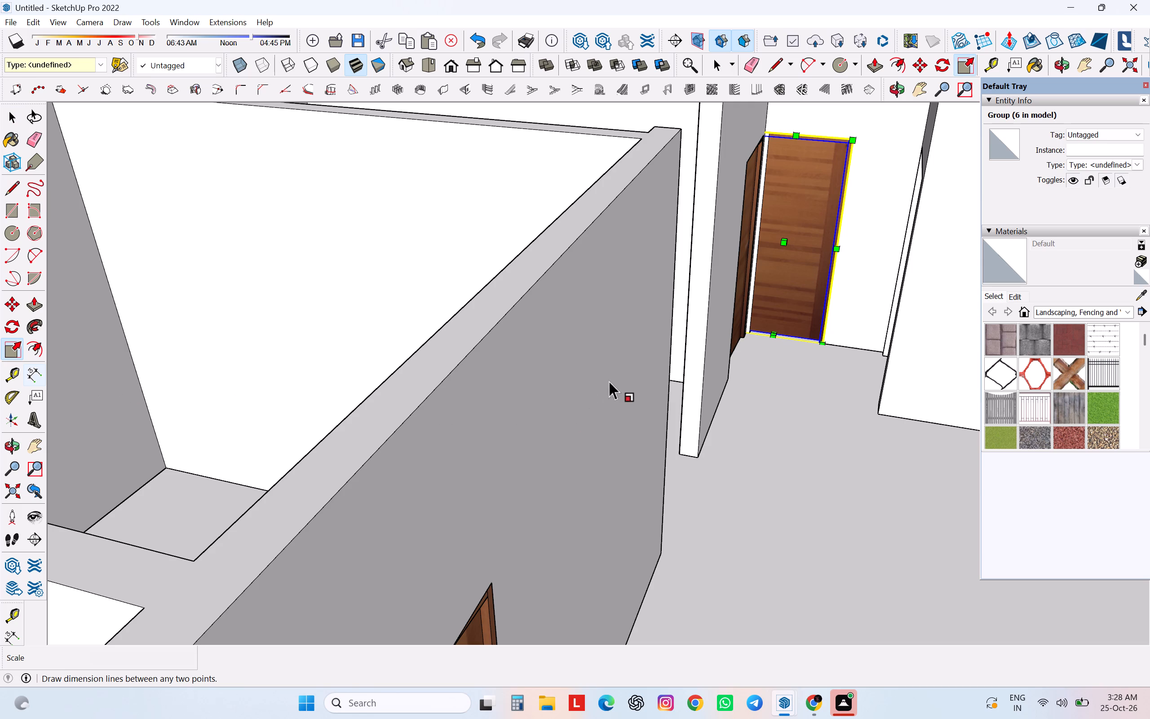
middle_click_drag(713, 366, 537, 491)
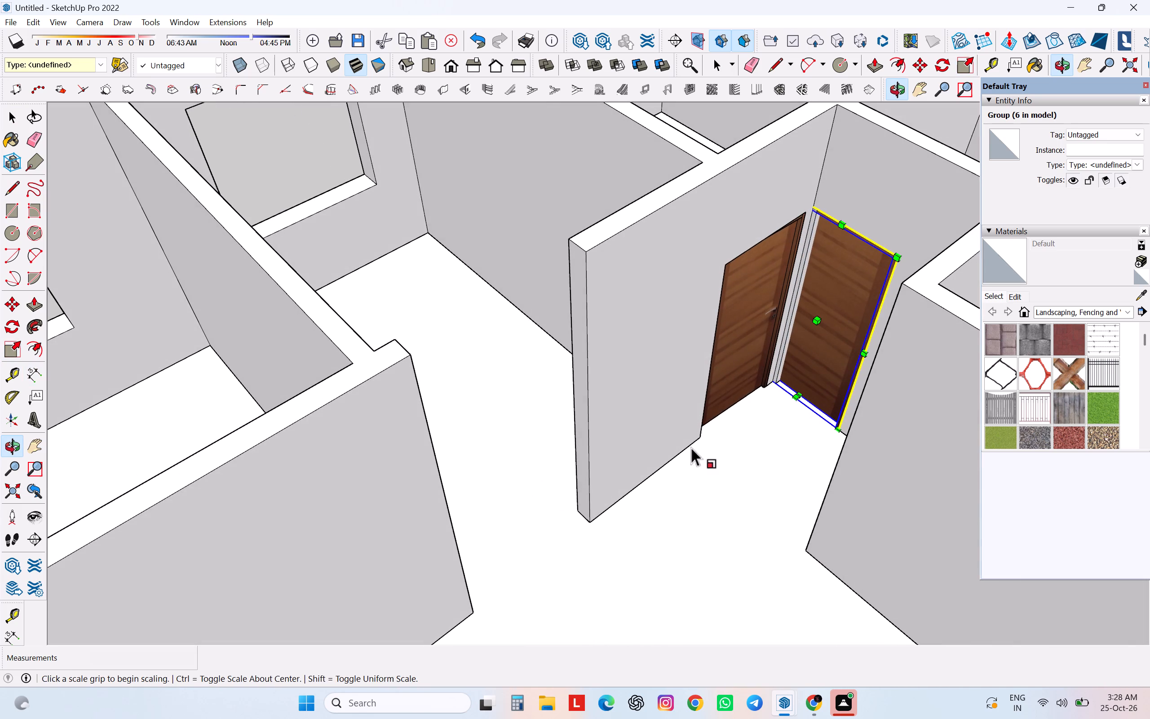
scroll(804, 235, "up", 6)
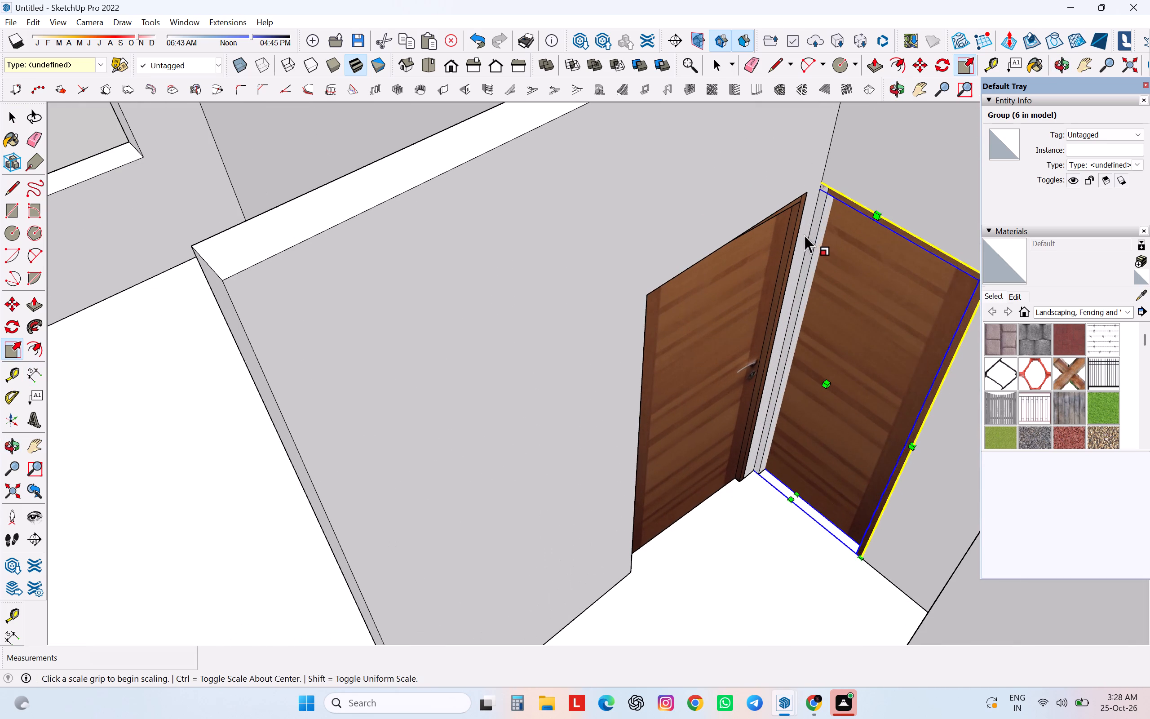
middle_click_drag(918, 371, 1149, 532)
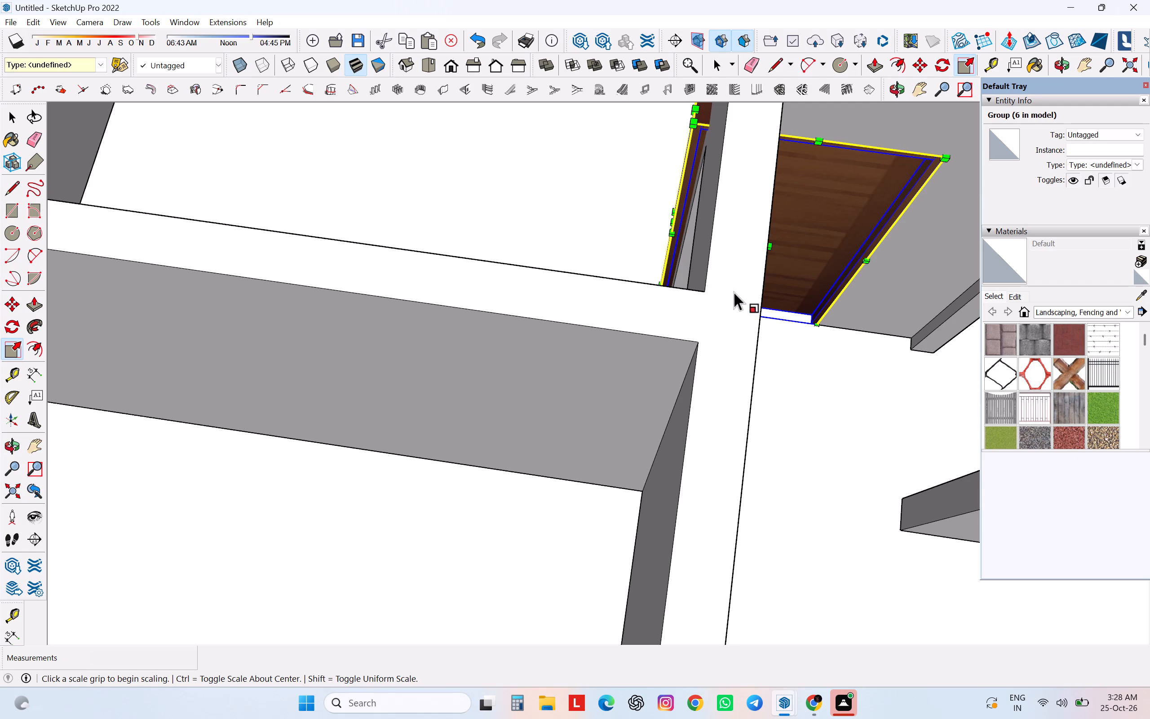
left_click(669, 232)
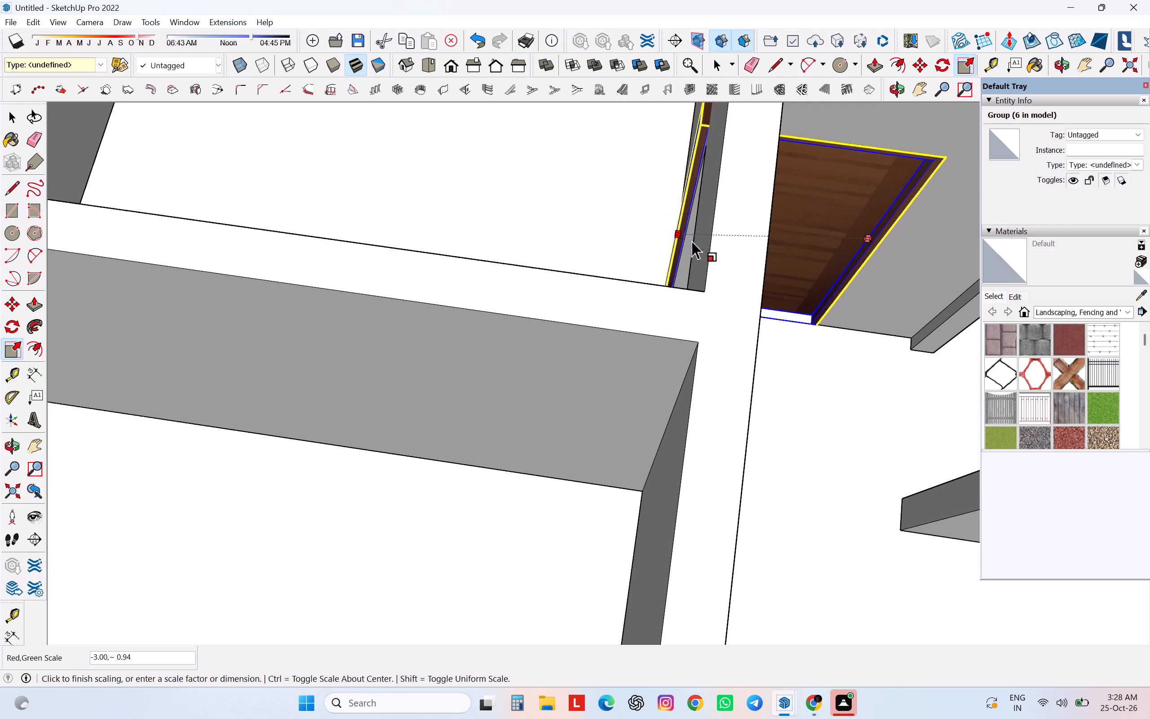
scroll(754, 240, "down", 1)
middle_click_drag(754, 240, 571, 164)
scroll(829, 337, "up", 11)
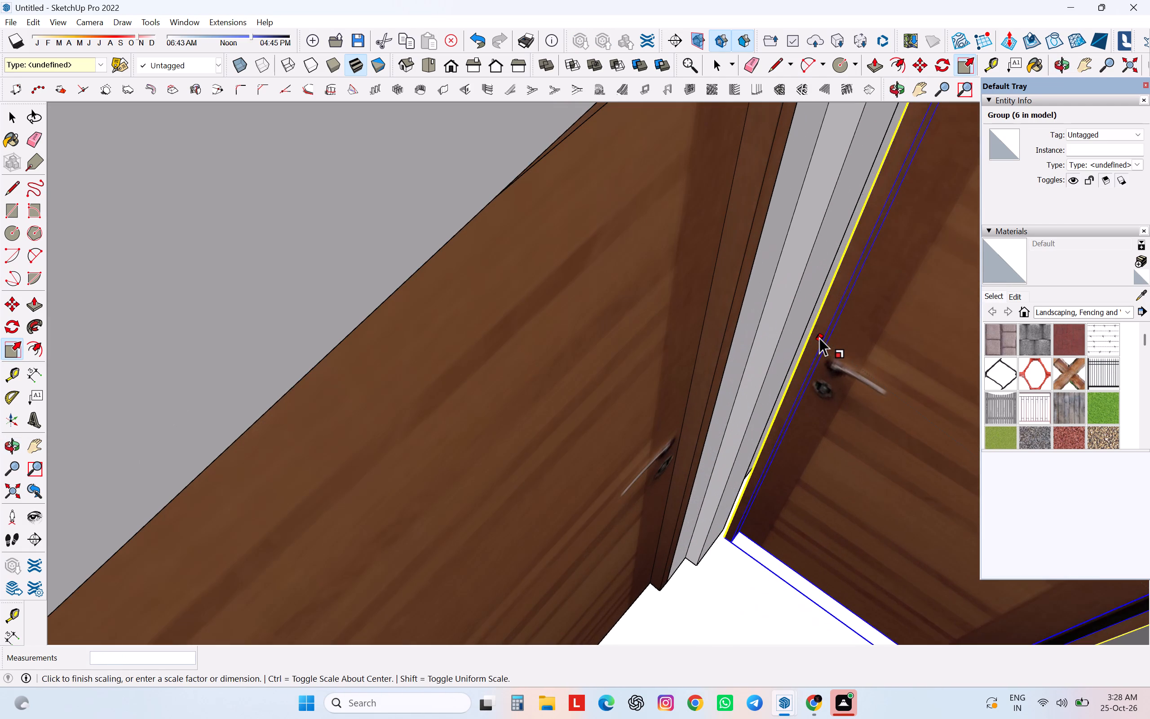
left_click(795, 336)
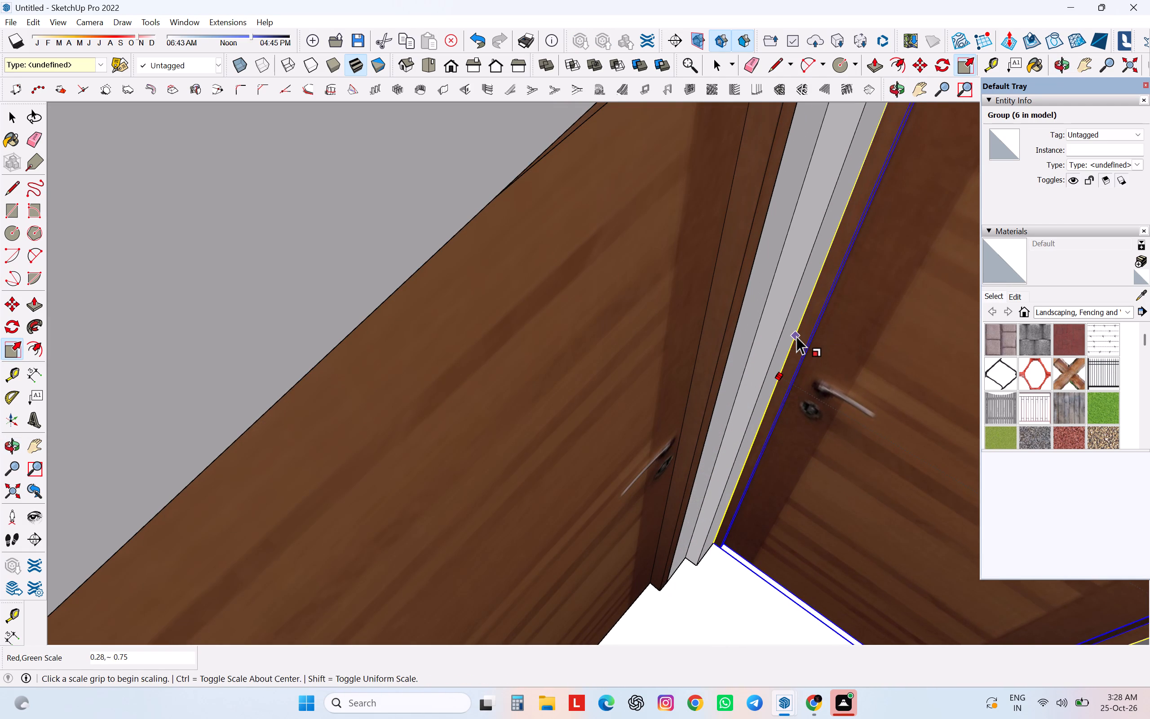
Scale the passage-end door from its top edge to about 3.57 red and 1.00 blue, adjusting its thickness.
scroll(796, 336, "down", 12)
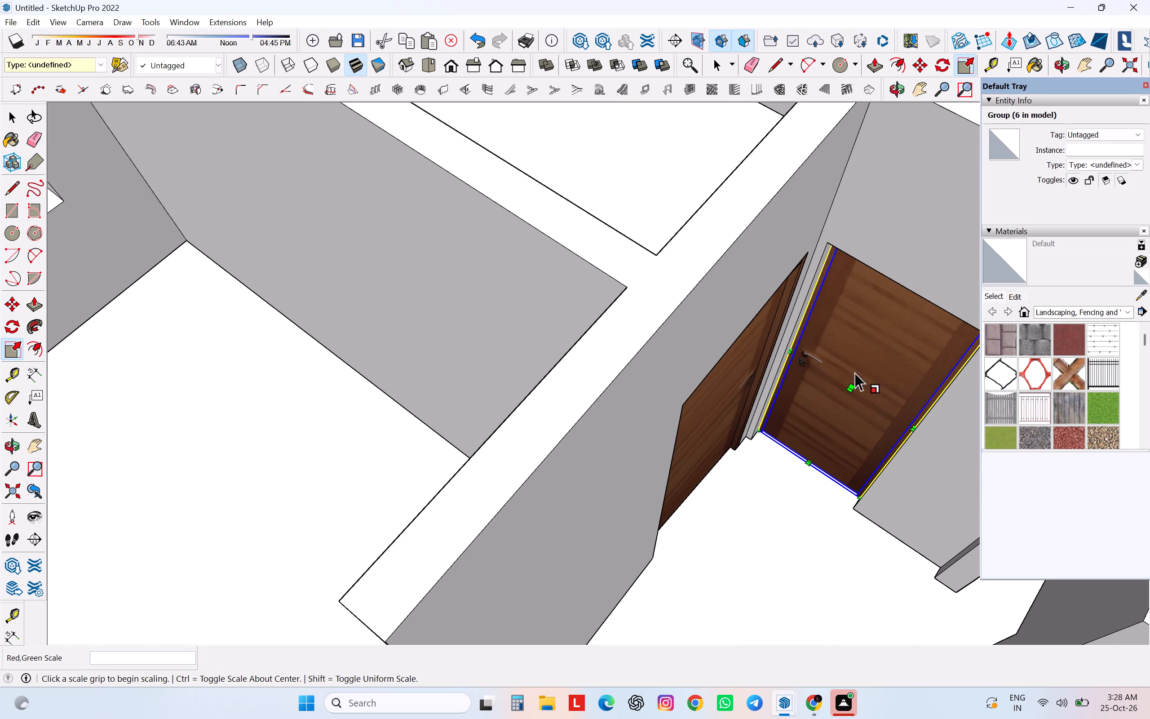
scroll(854, 372, "down", 1)
middle_click_drag(858, 373, 903, 163)
scroll(870, 212, "up", 6)
scroll(874, 189, "down", 5)
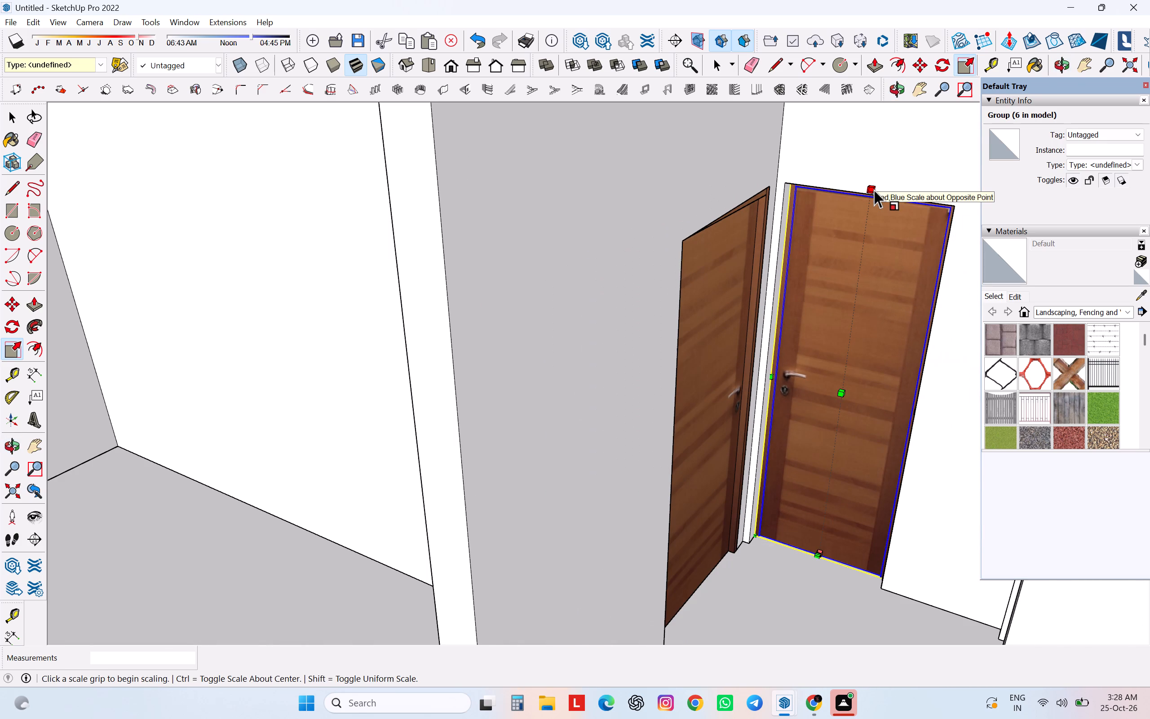
left_click(874, 187)
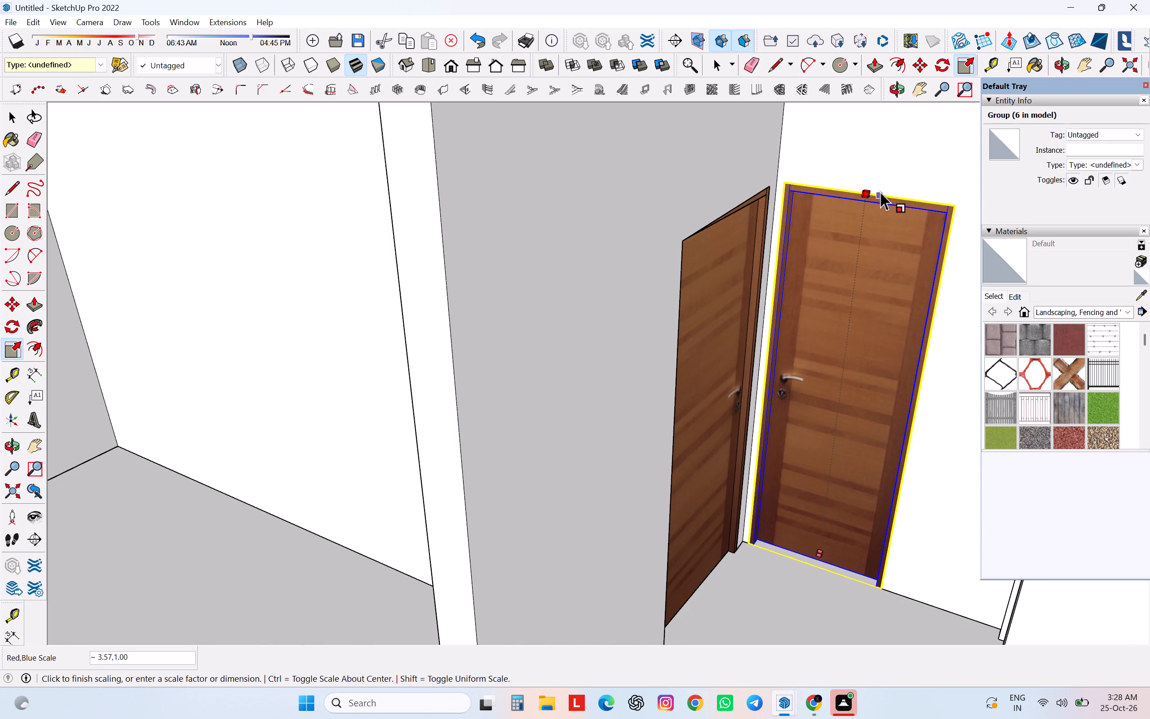
left_click(883, 197)
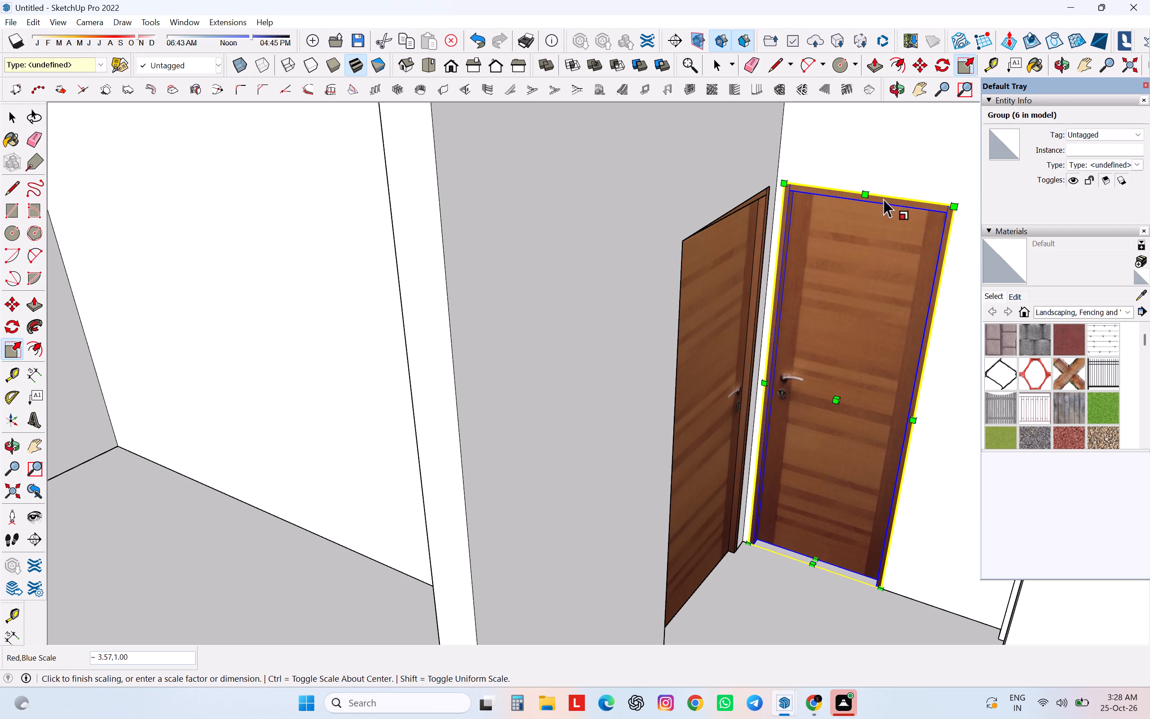
Examine the placed doors and remaining openings around the house, comparing them with the floor plan image beside it.
scroll(874, 335, "down", 8)
middle_click_drag(817, 565, 655, 527)
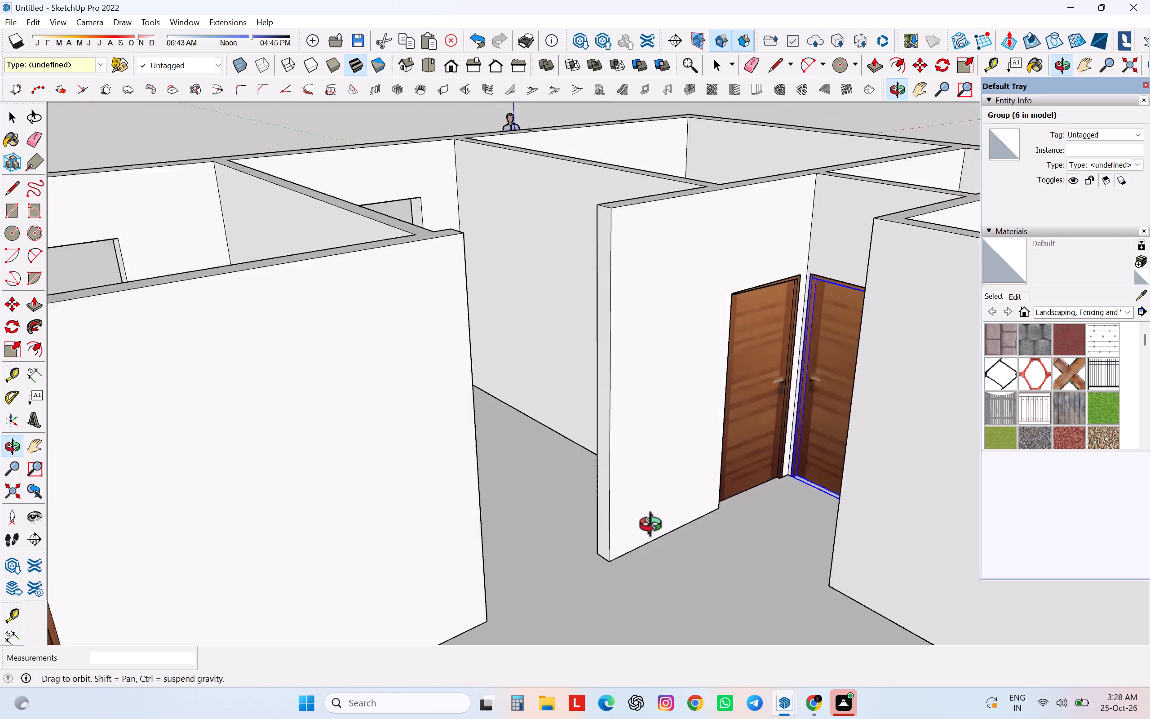
middle_click_drag(655, 527, 656, 526)
scroll(663, 517, "down", 12)
middle_click_drag(668, 513, 1022, 649)
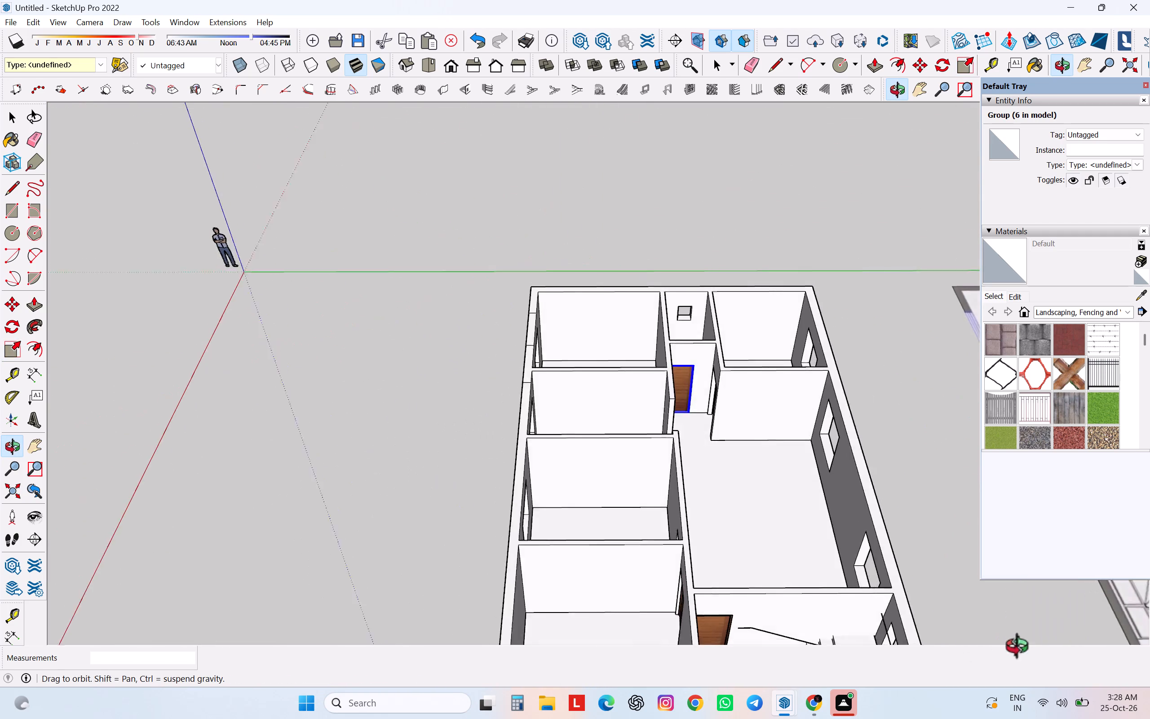
middle_click_drag(1022, 649, 1070, 600)
scroll(850, 553, "down", 4)
middle_click_drag(848, 554, 814, 685)
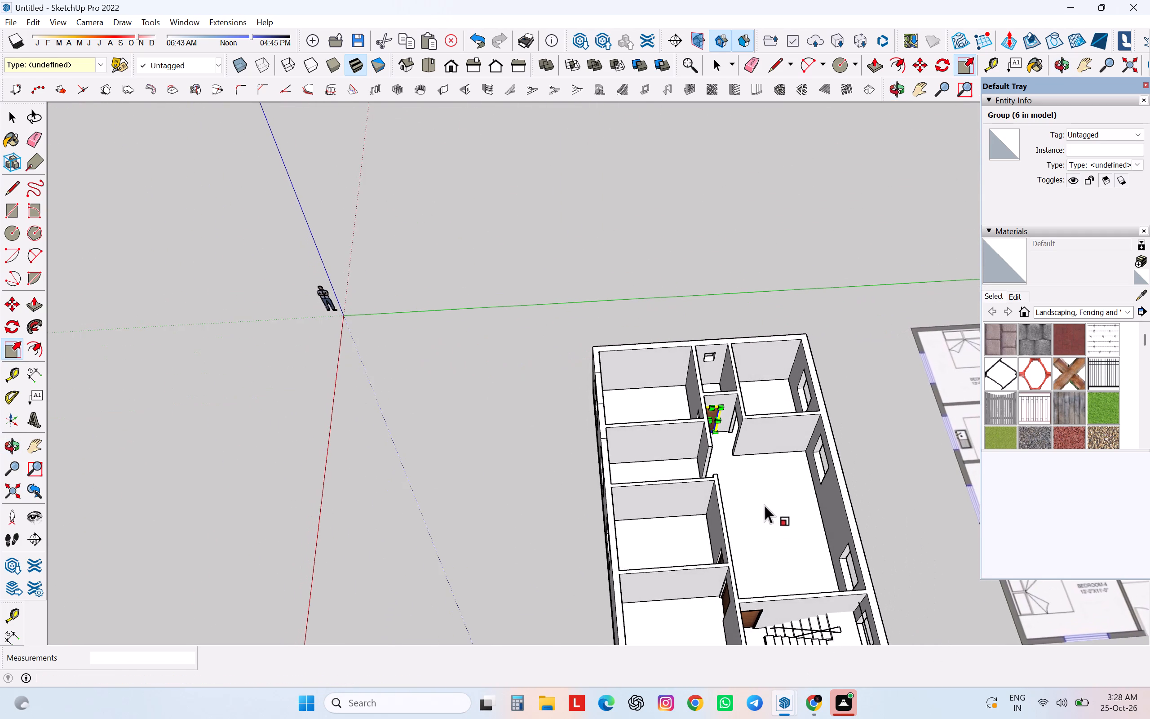
scroll(760, 438, "up", 16)
middle_click_drag(725, 471, 601, 422)
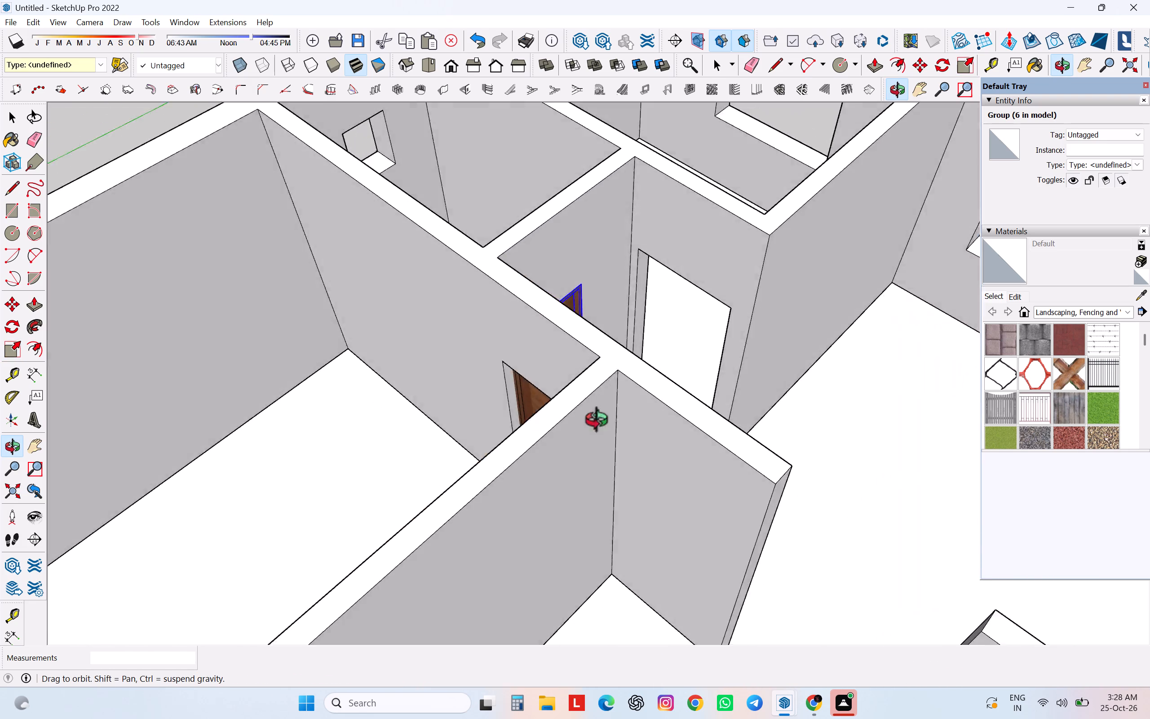
middle_click_drag(601, 422, 276, 355)
scroll(248, 323, "down", 13)
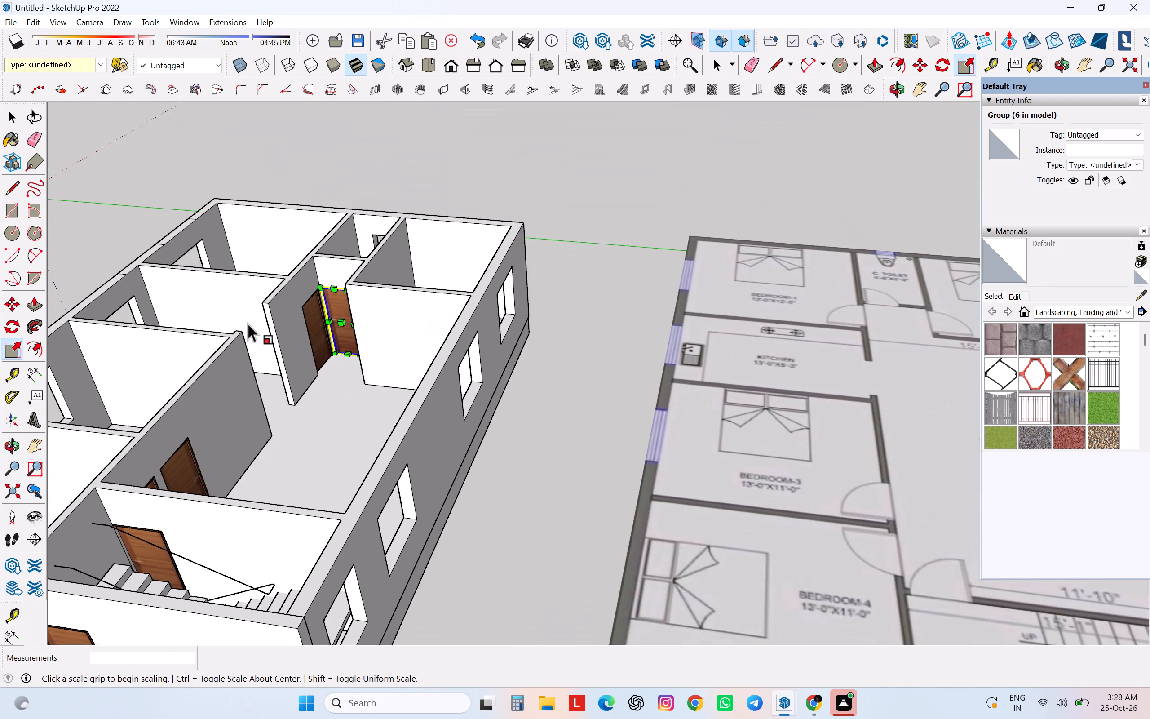
scroll(248, 323, "down", 4)
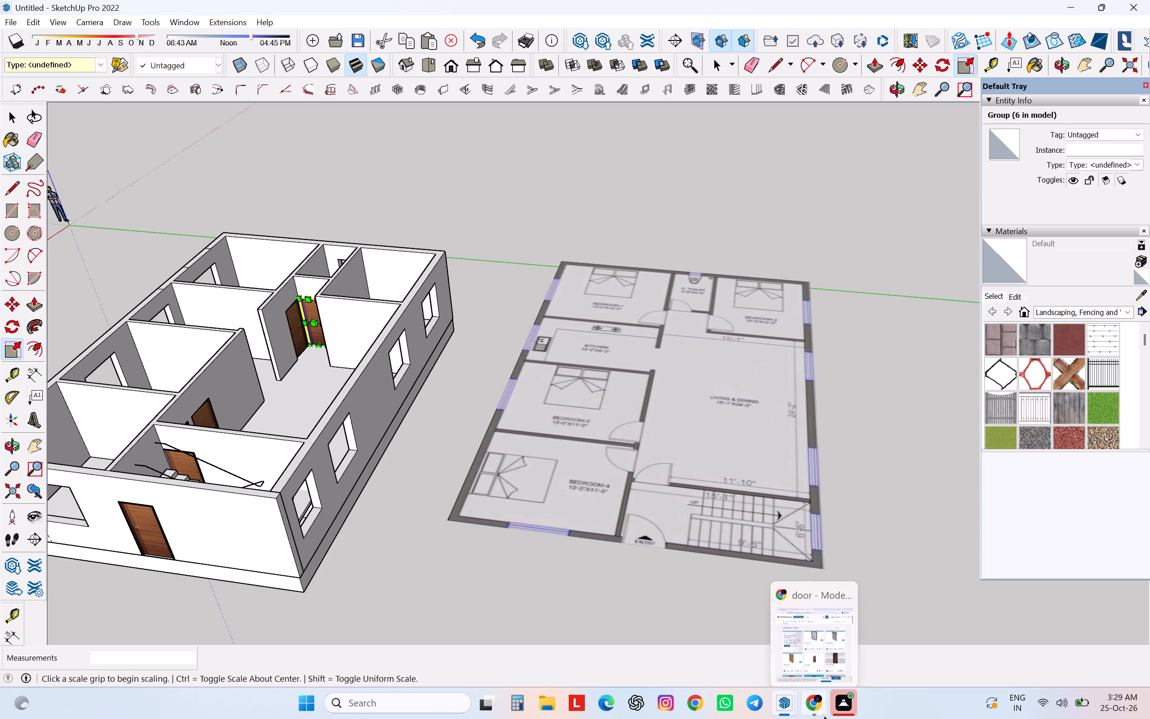
Switch to 3D Warehouse in Chrome and search the models for "window".
left_click_drag(817, 661, 826, 651)
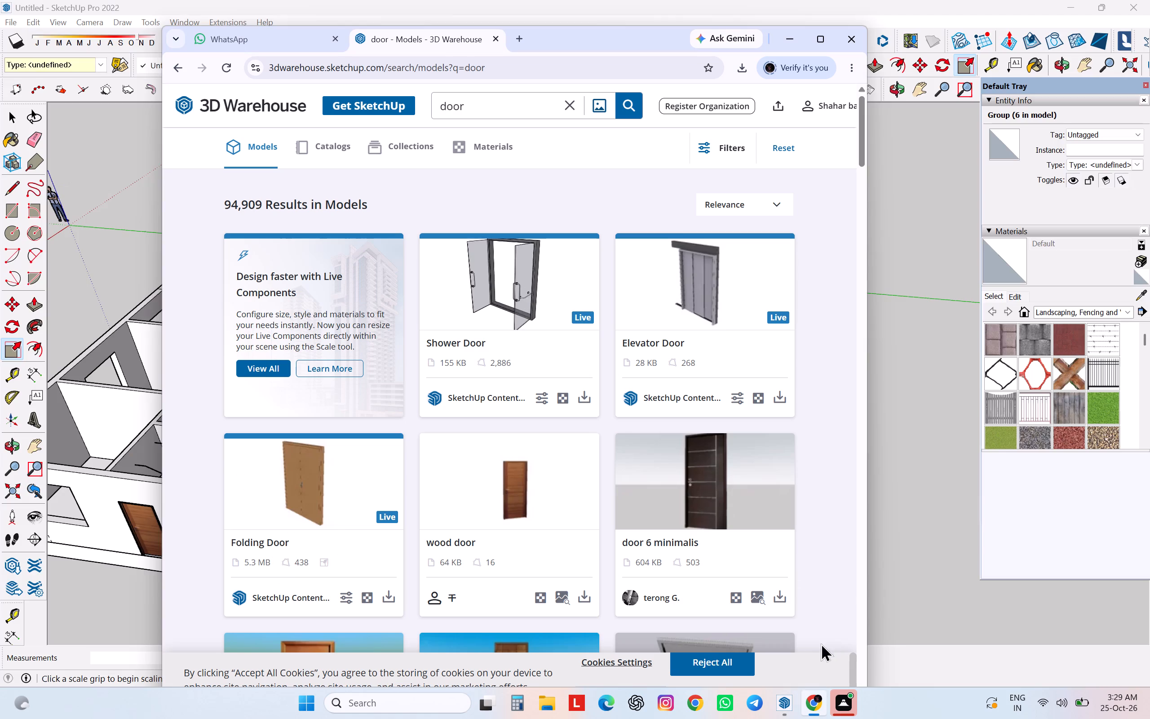
left_click(512, 102)
left_click_drag(508, 108, 488, 109)
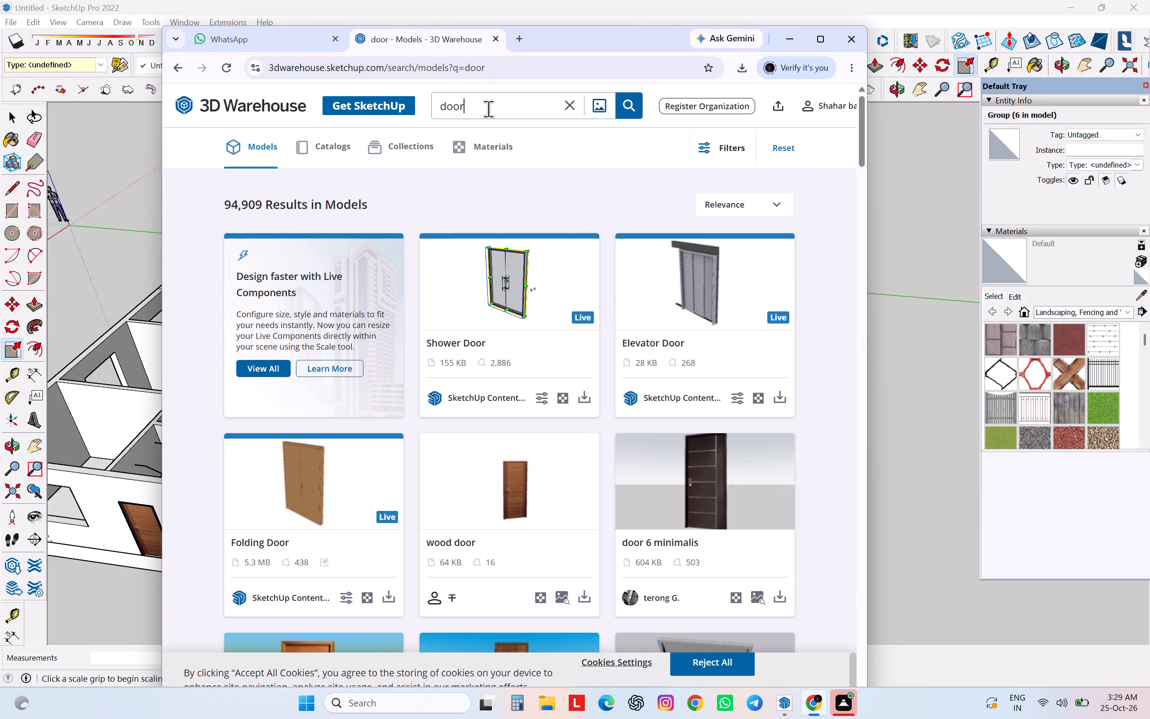
left_click_drag(488, 109, 426, 143)
type("win")
type("do")
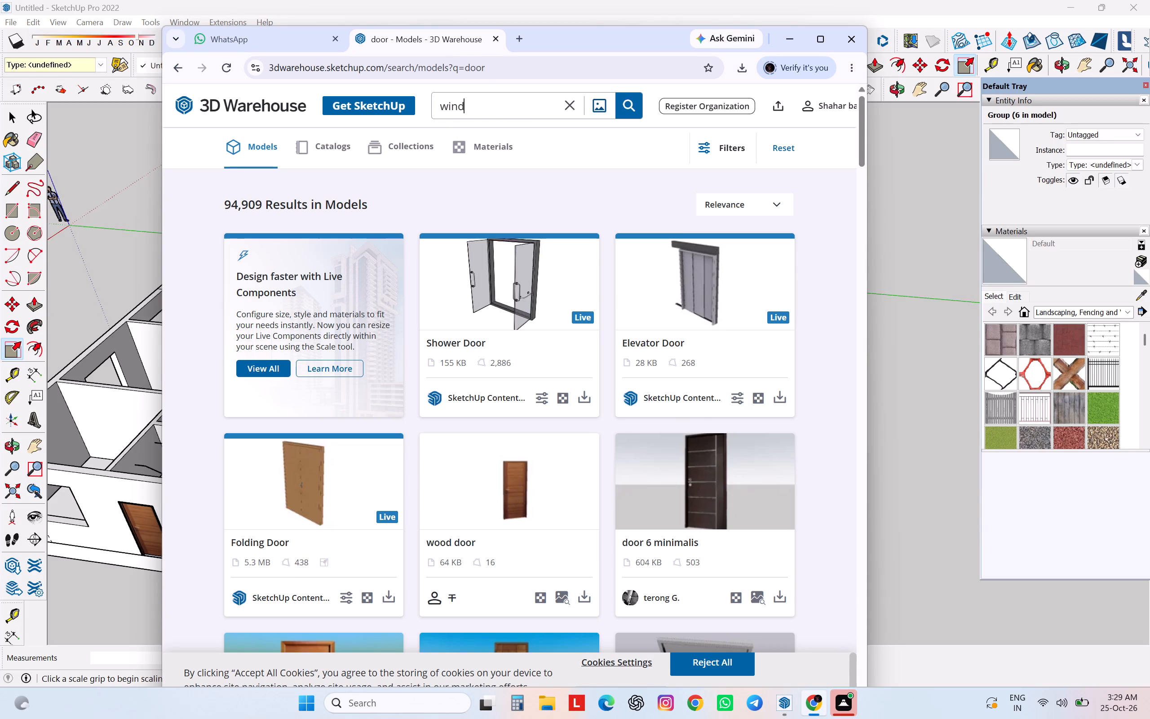
key("w")
key("Return")
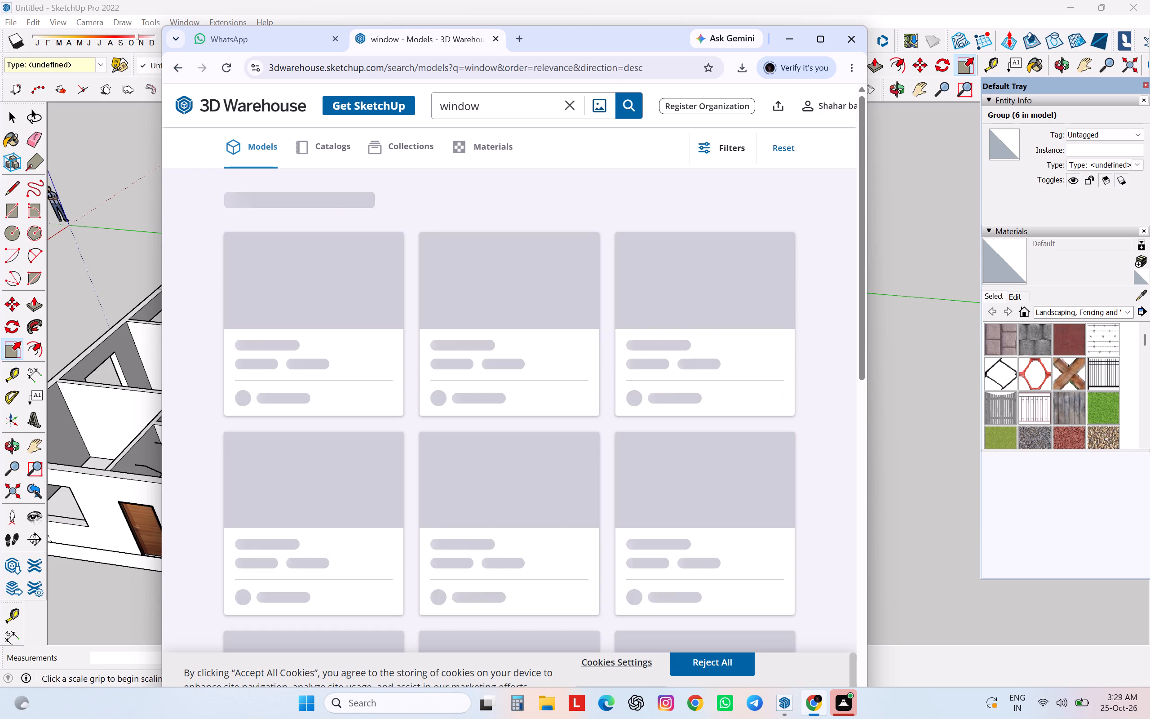
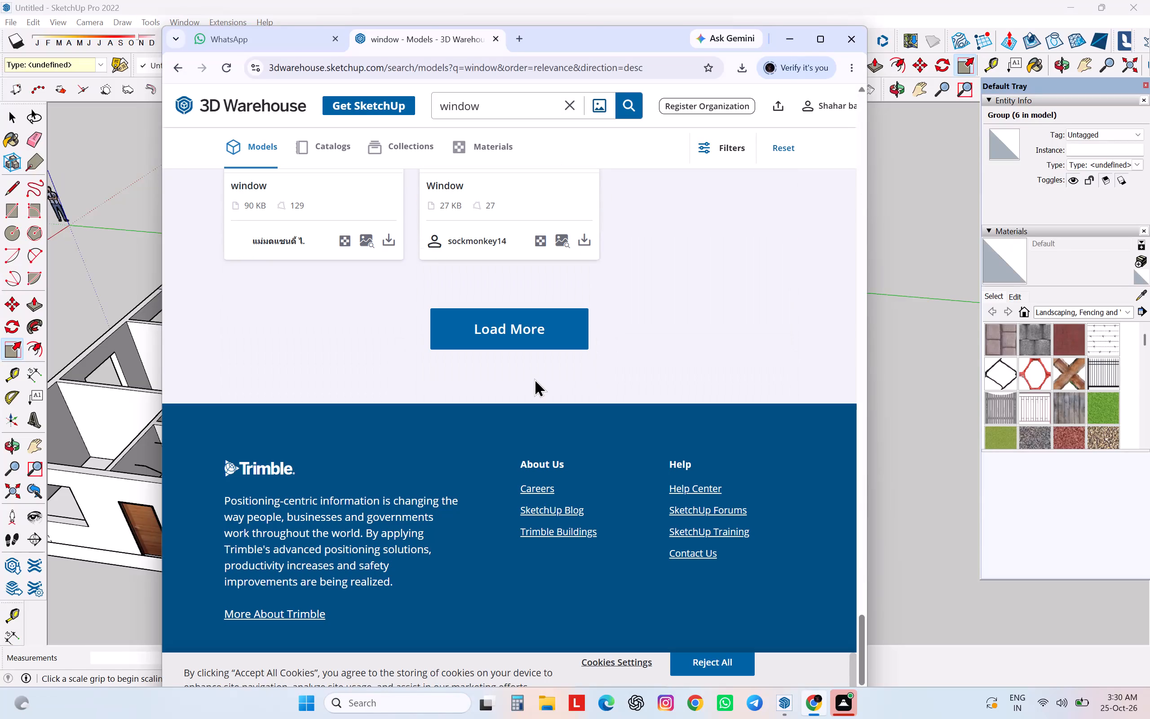
Look through the 3D Warehouse search results for a suitable window model, and return to SketchUp with the browser closed.
scroll(534, 378, "up", 3)
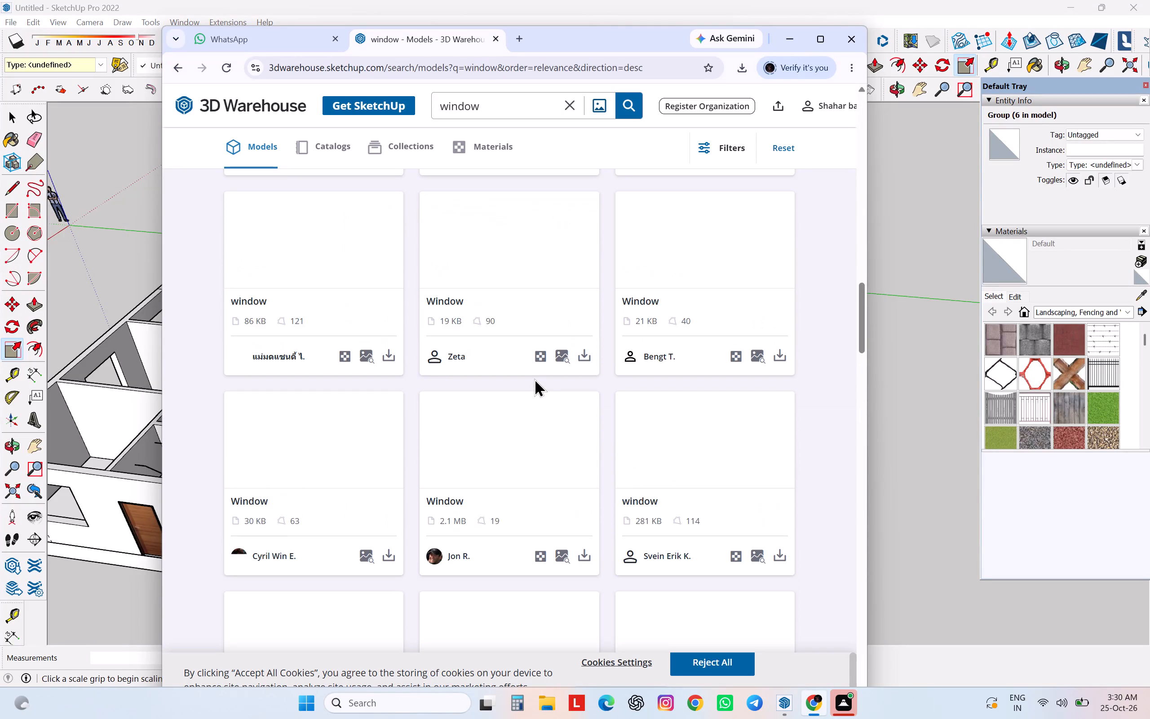
scroll(532, 378, "up", 6)
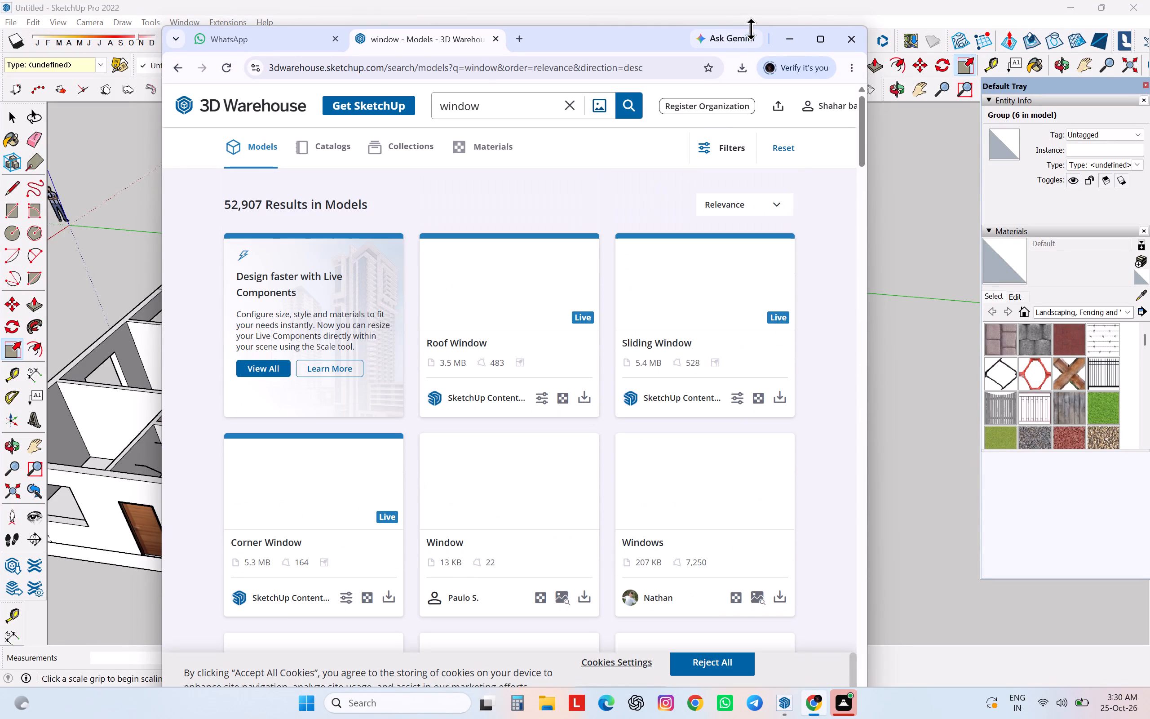
left_click(794, 43)
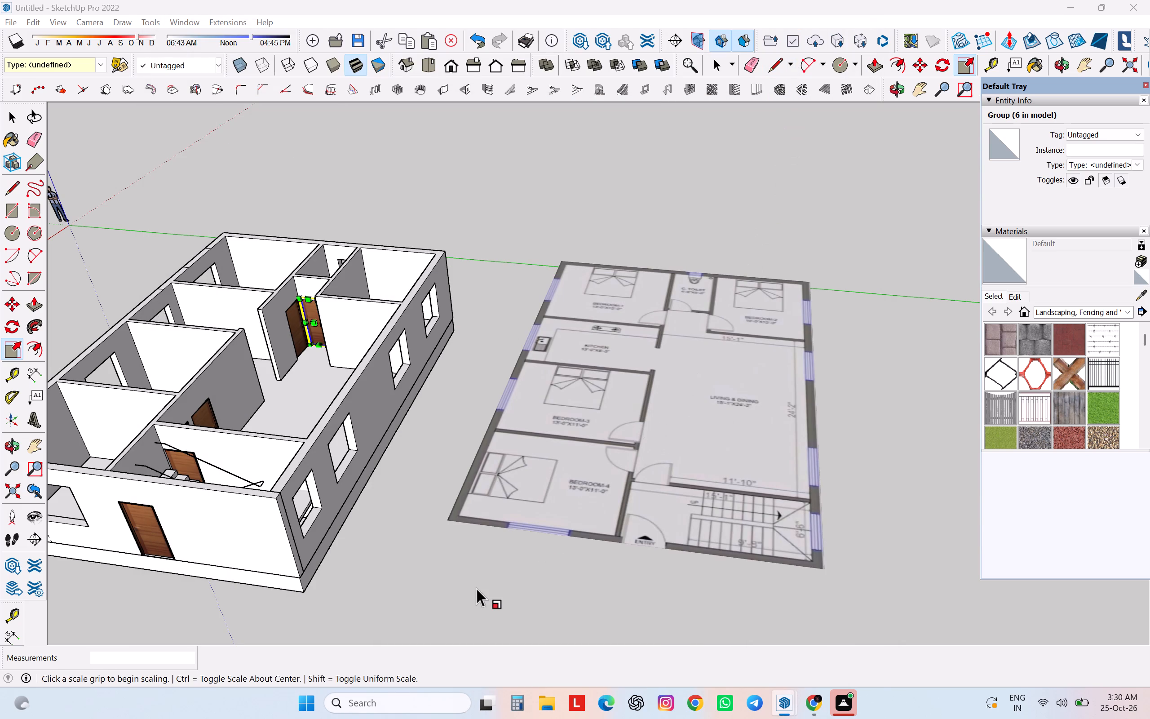
key("space")
left_click(476, 588)
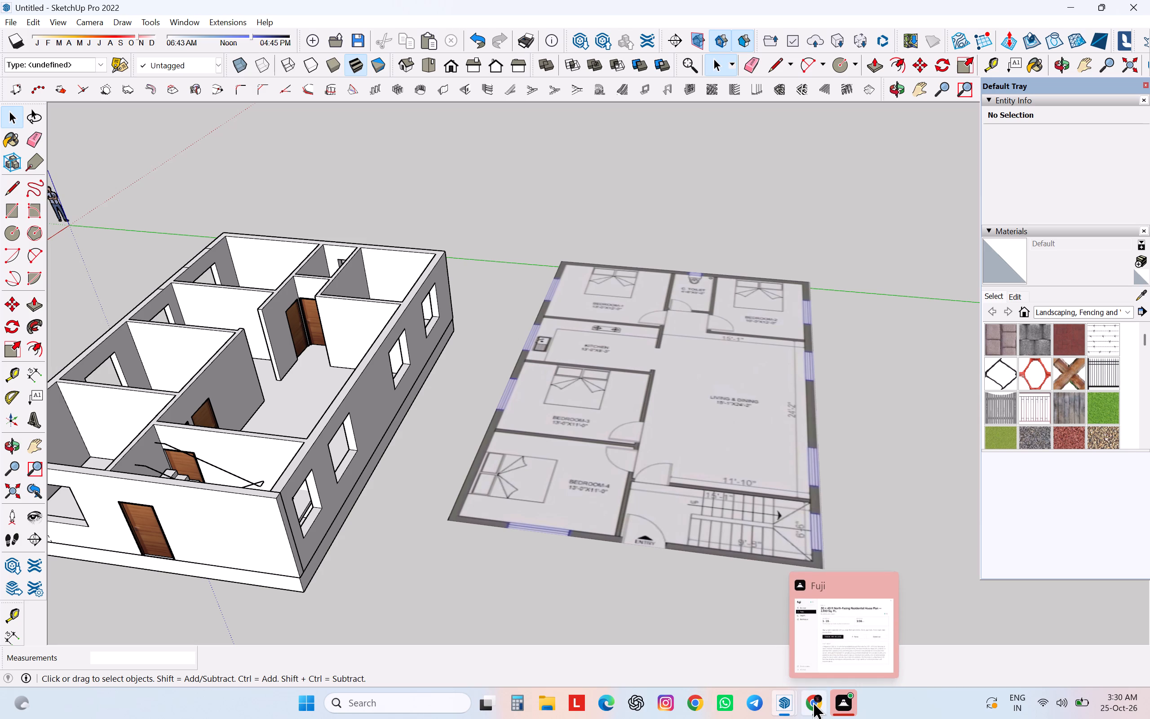
left_click(811, 662)
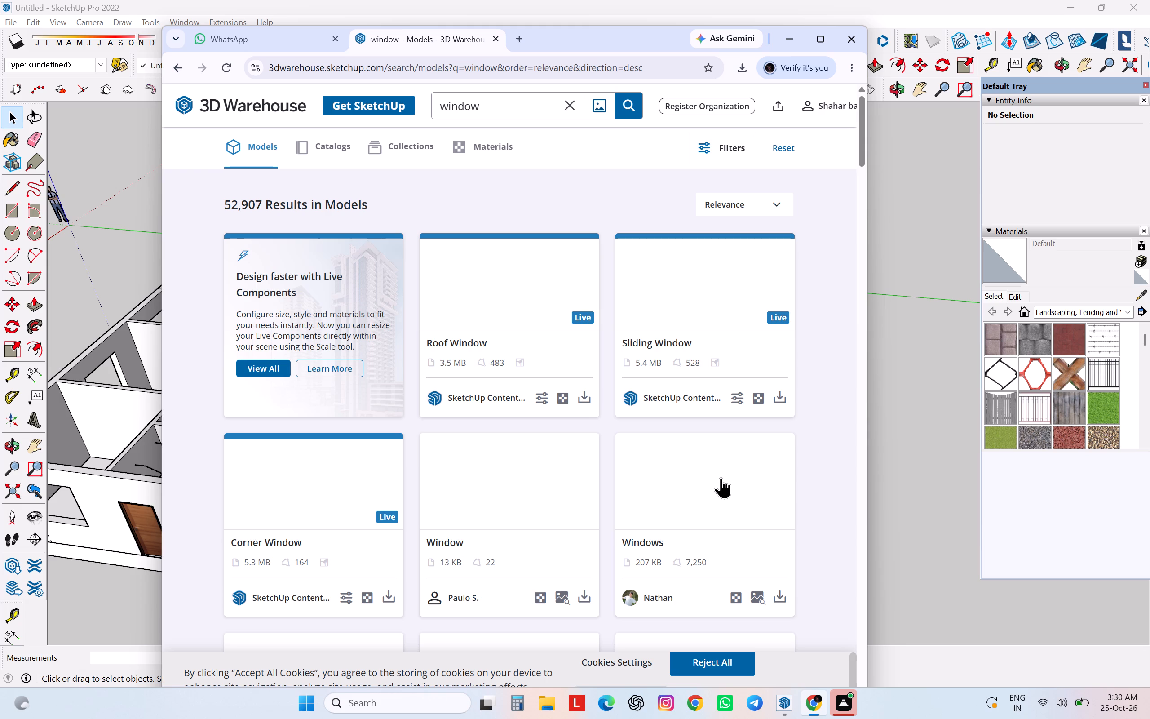
scroll(640, 427, "down", 6)
scroll(621, 436, "up", 12)
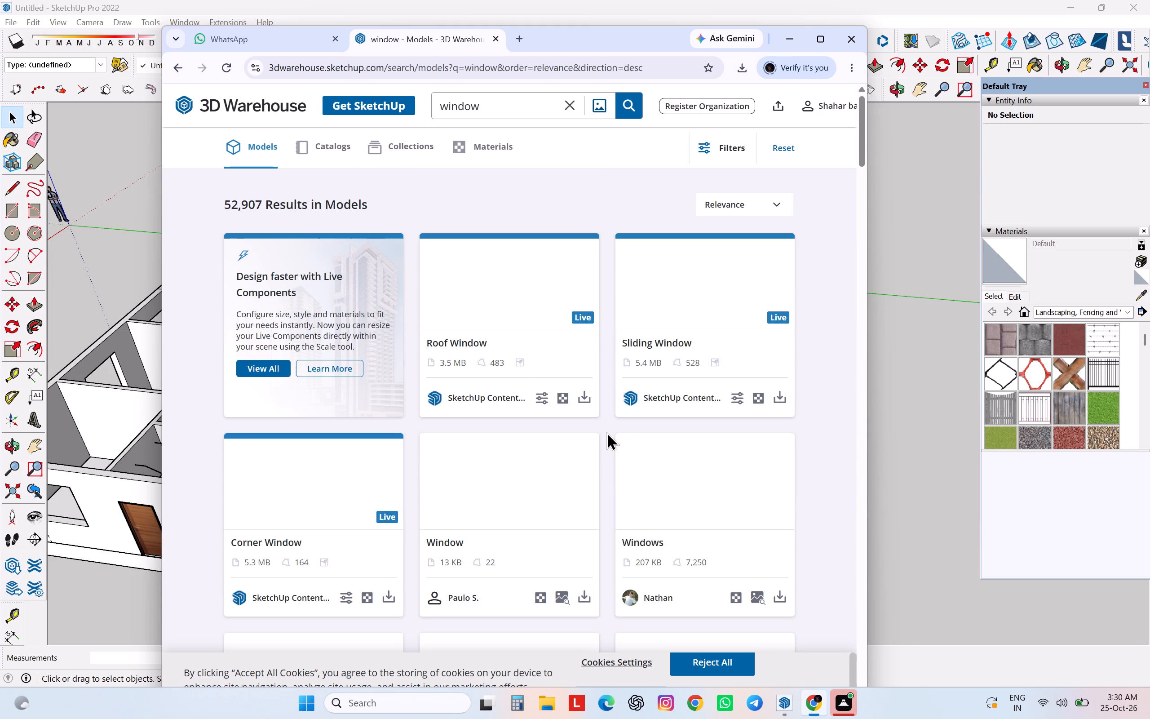
left_click(851, 31)
Examine the house's front facade and room layout from several angles, with the floor plan image beside it.
scroll(473, 373, "down", 4)
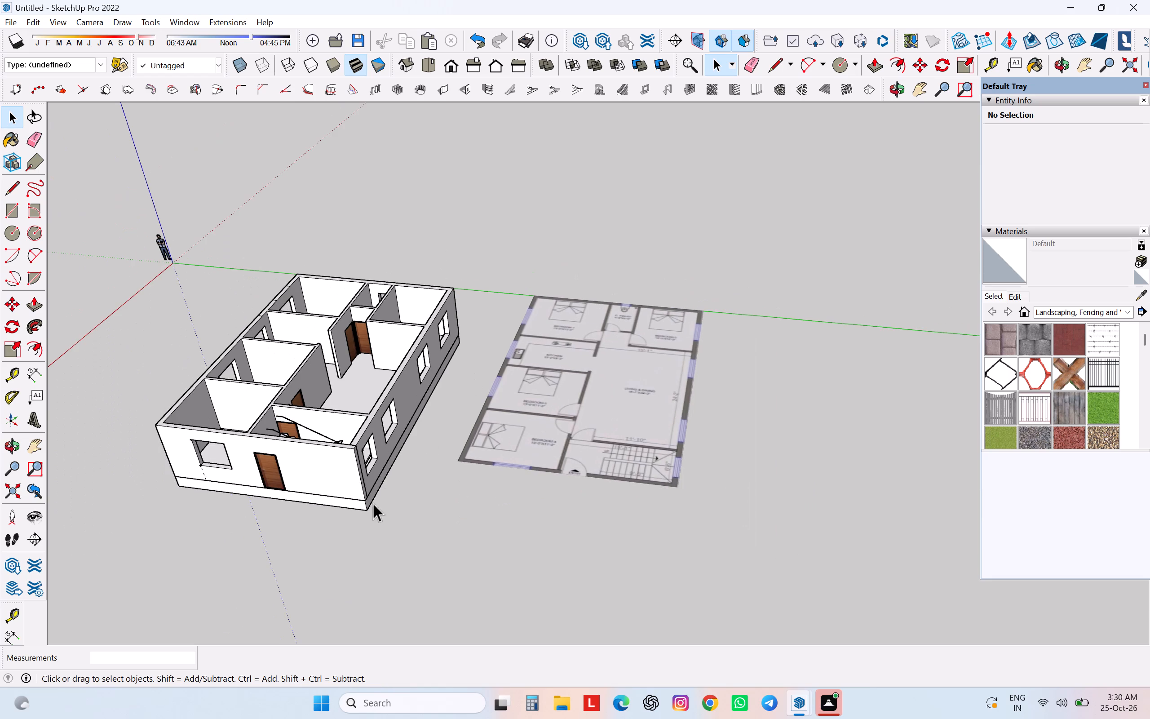
middle_click_drag(369, 503, 501, 359)
middle_click_drag(412, 430, 384, 564)
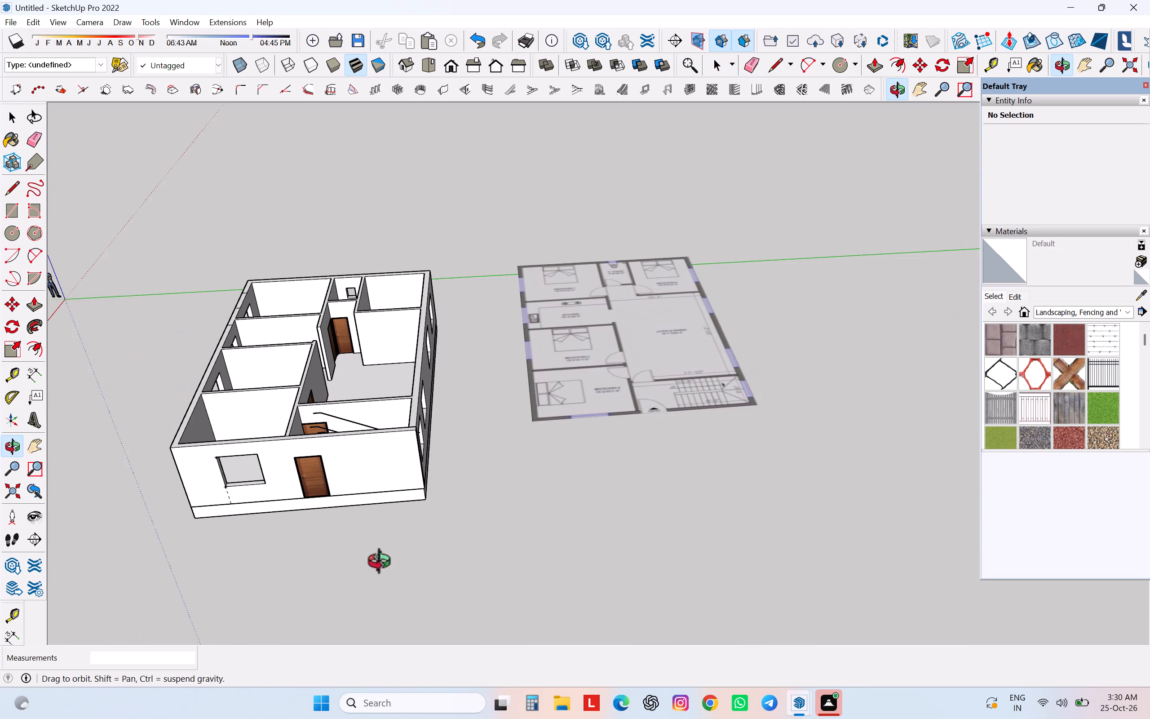
middle_click_drag(384, 564, 384, 564)
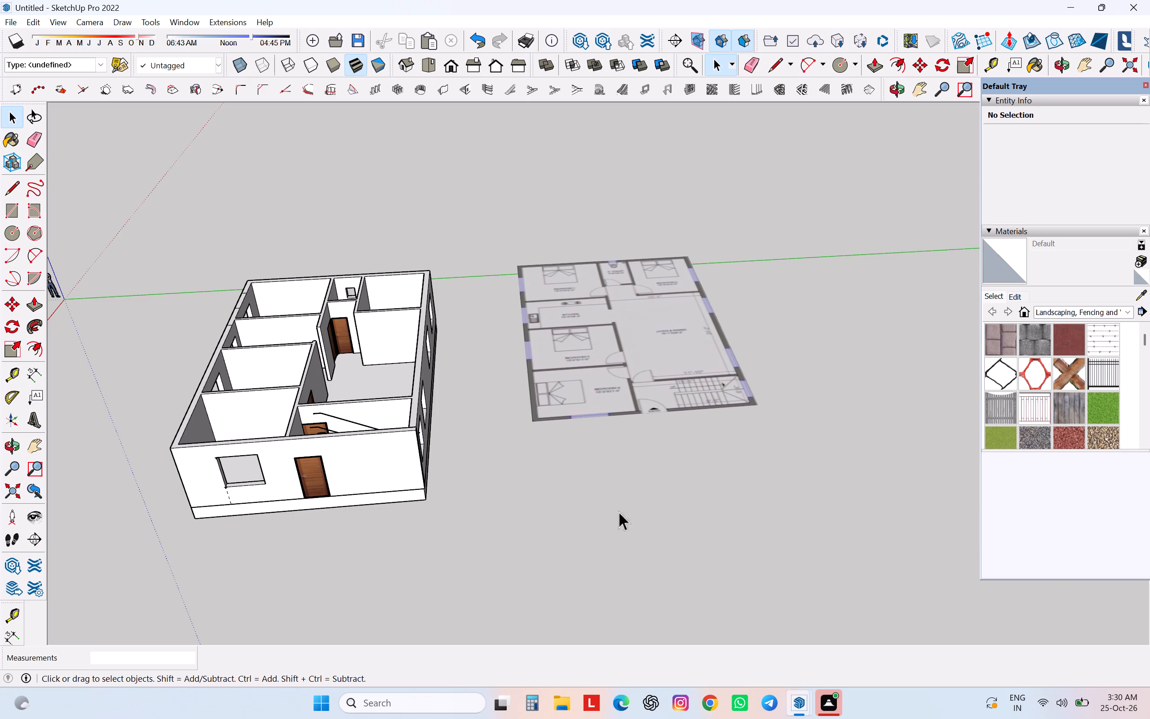
scroll(344, 475, "up", 4)
middle_click_drag(337, 469, 283, 364)
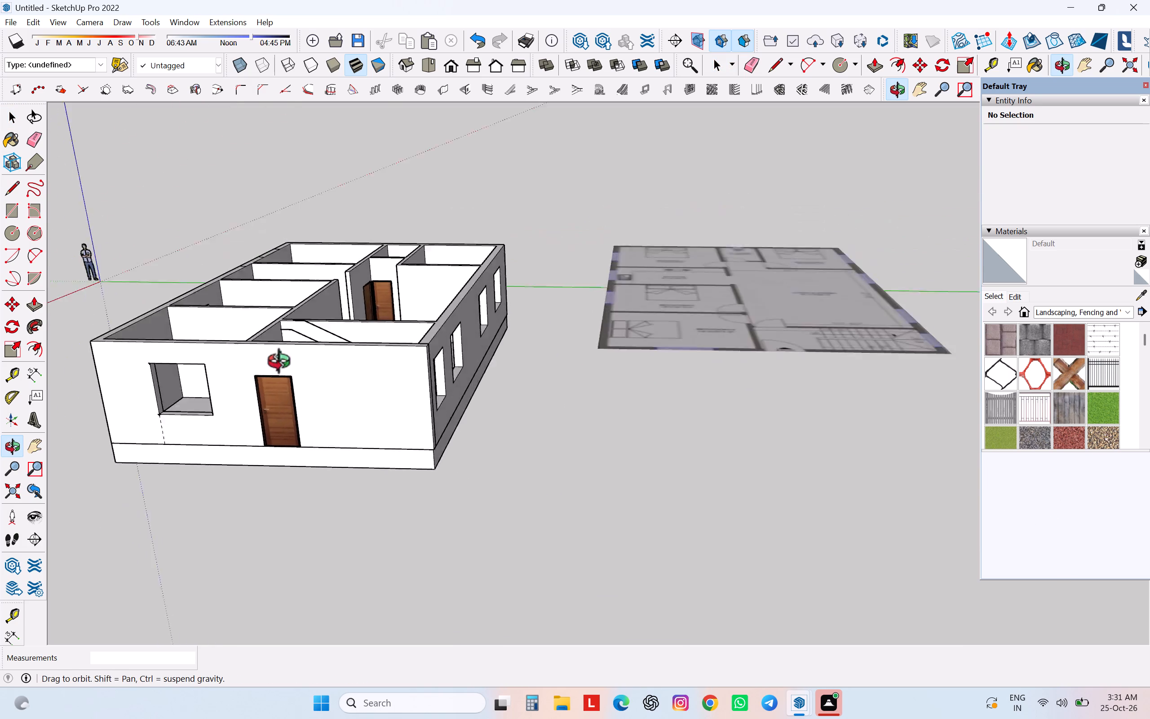
middle_click_drag(283, 364, 460, 281)
scroll(460, 281, "up", 1)
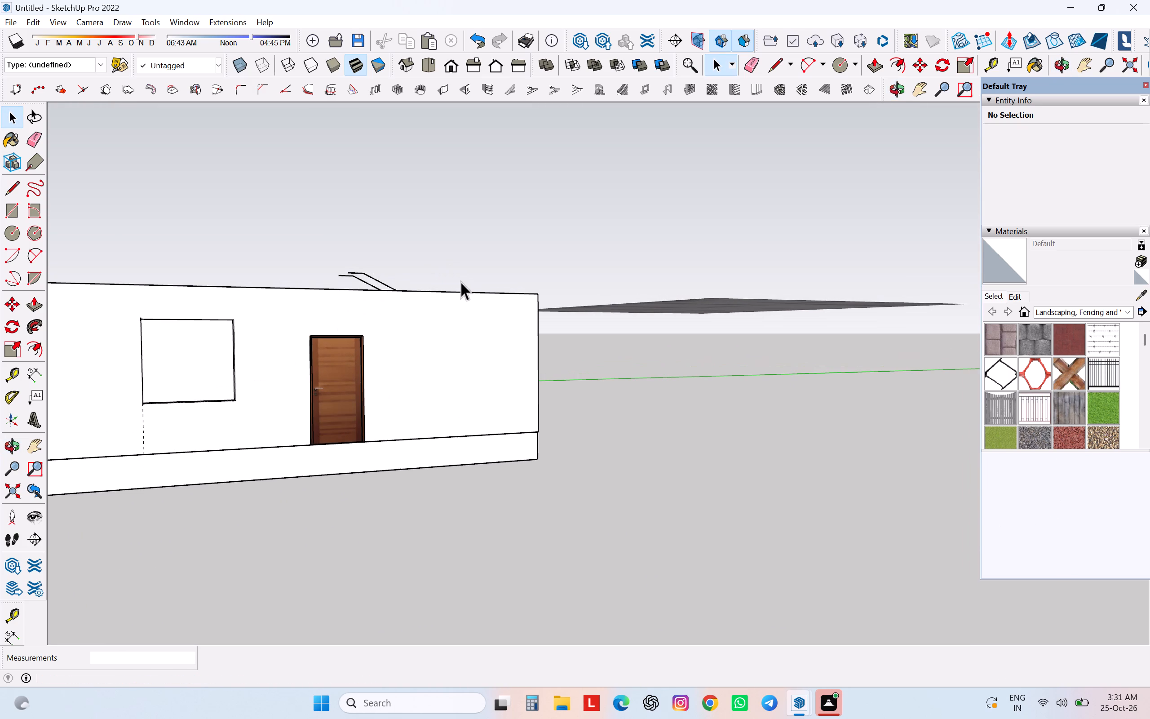
scroll(460, 281, "down", 4)
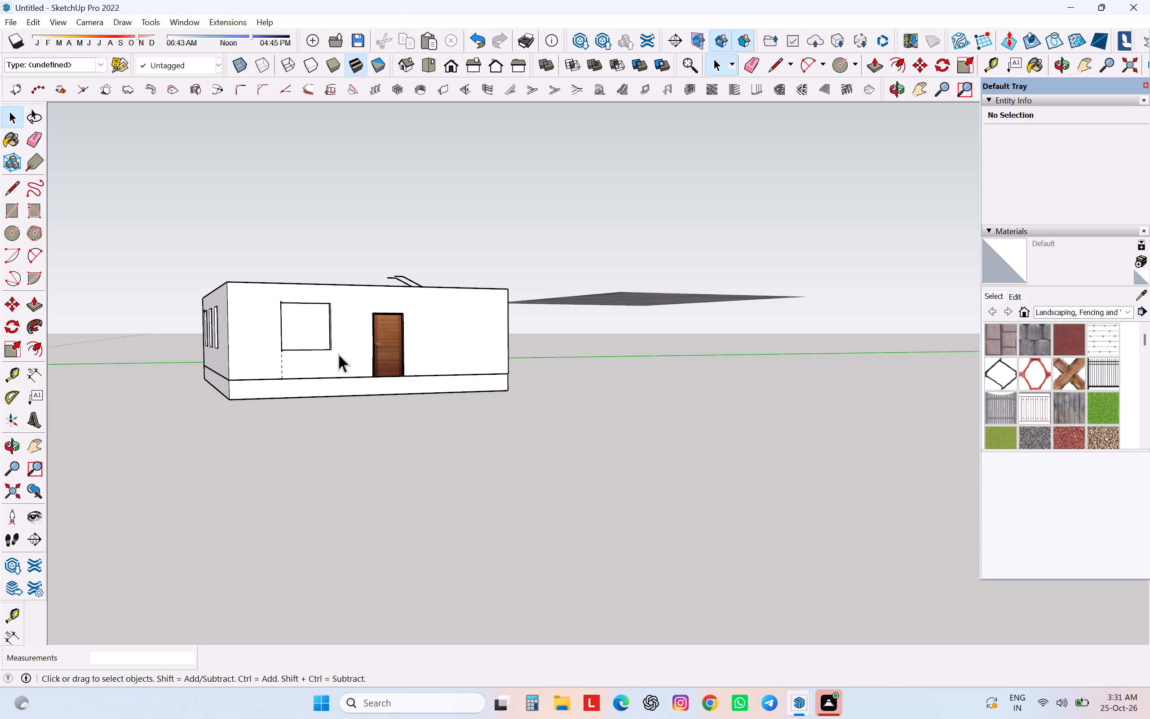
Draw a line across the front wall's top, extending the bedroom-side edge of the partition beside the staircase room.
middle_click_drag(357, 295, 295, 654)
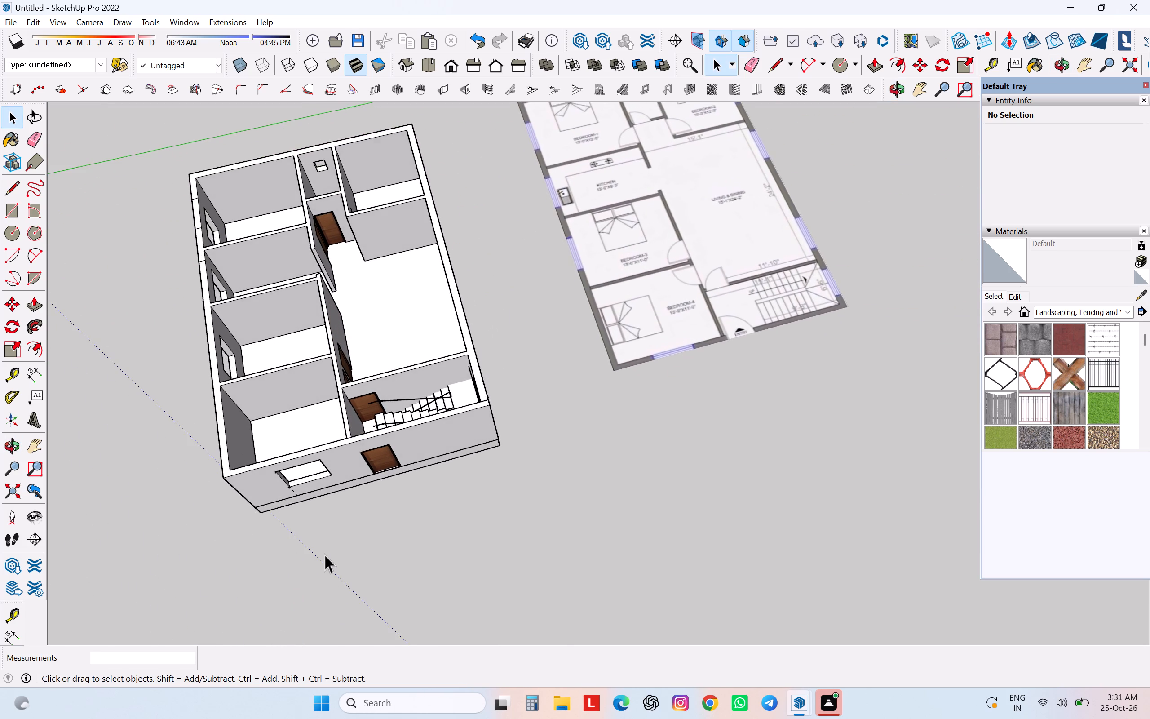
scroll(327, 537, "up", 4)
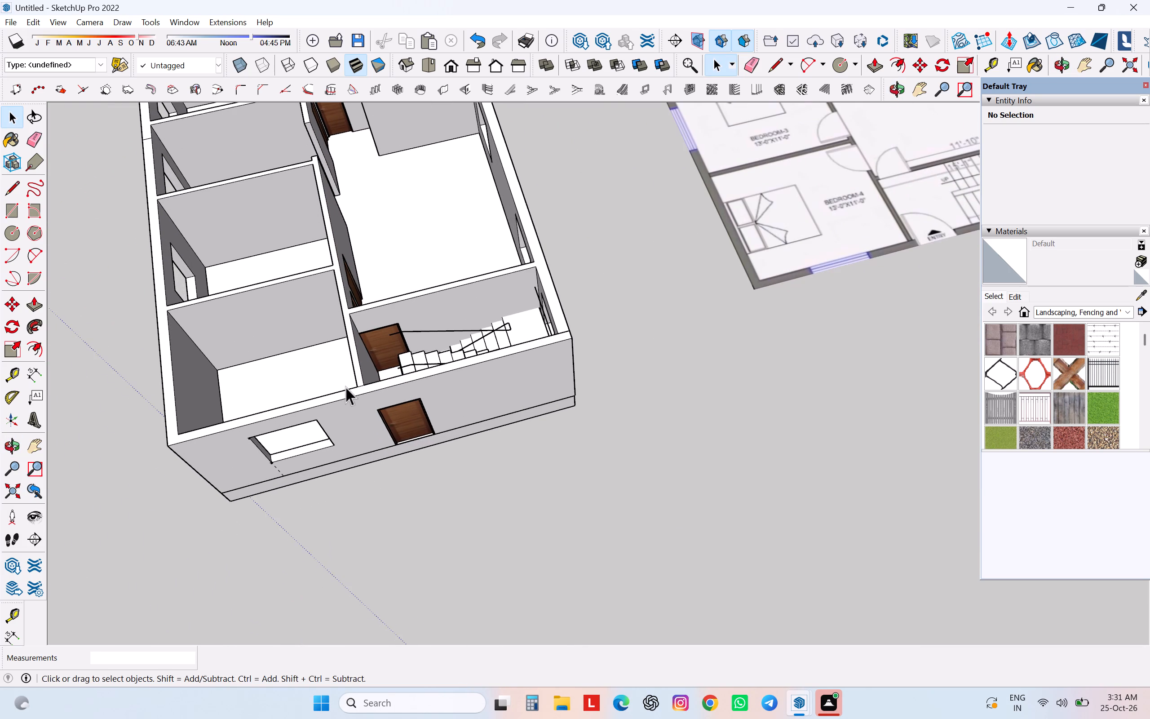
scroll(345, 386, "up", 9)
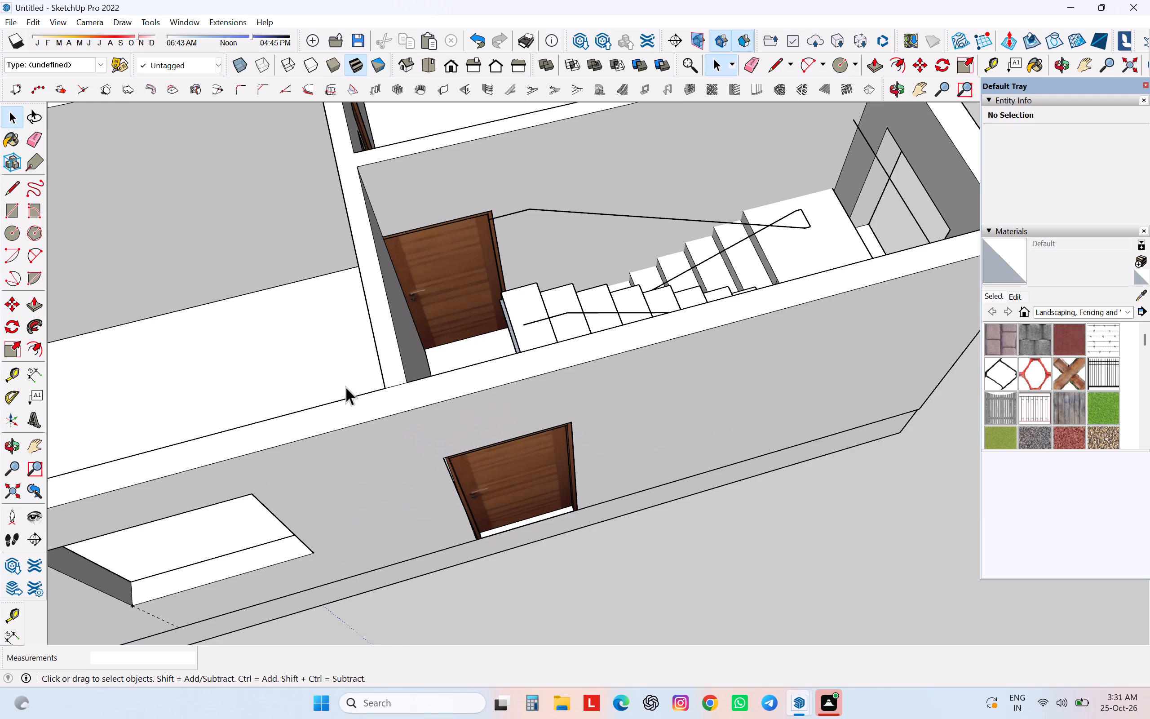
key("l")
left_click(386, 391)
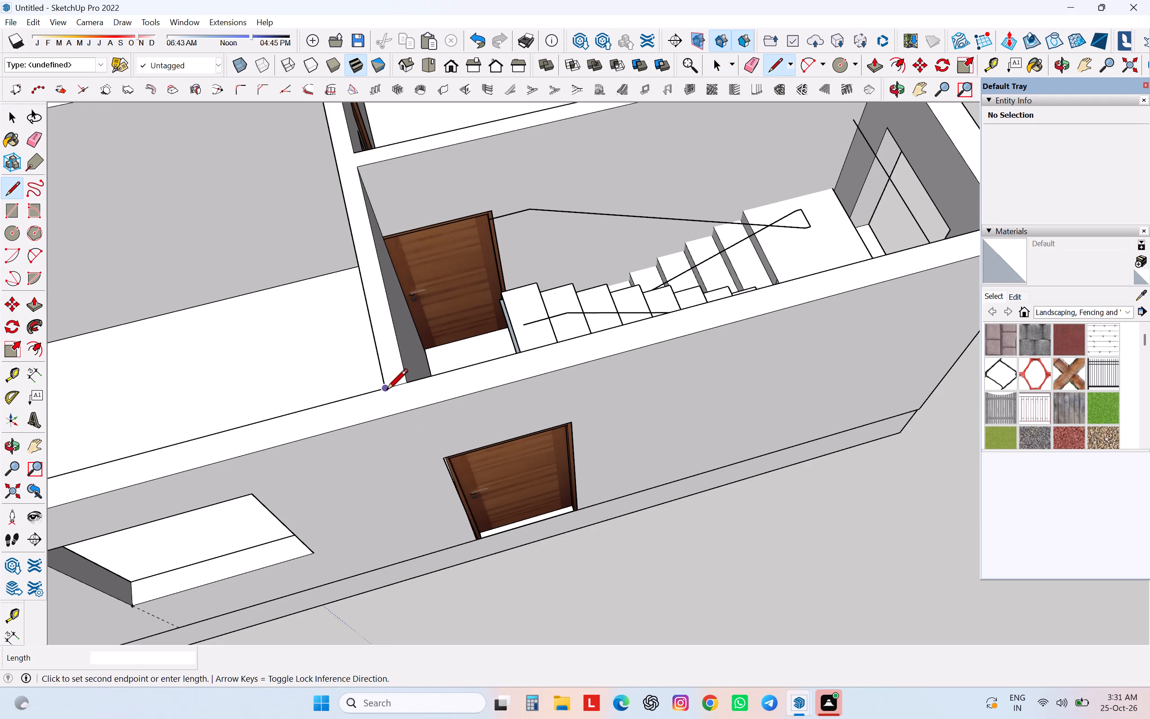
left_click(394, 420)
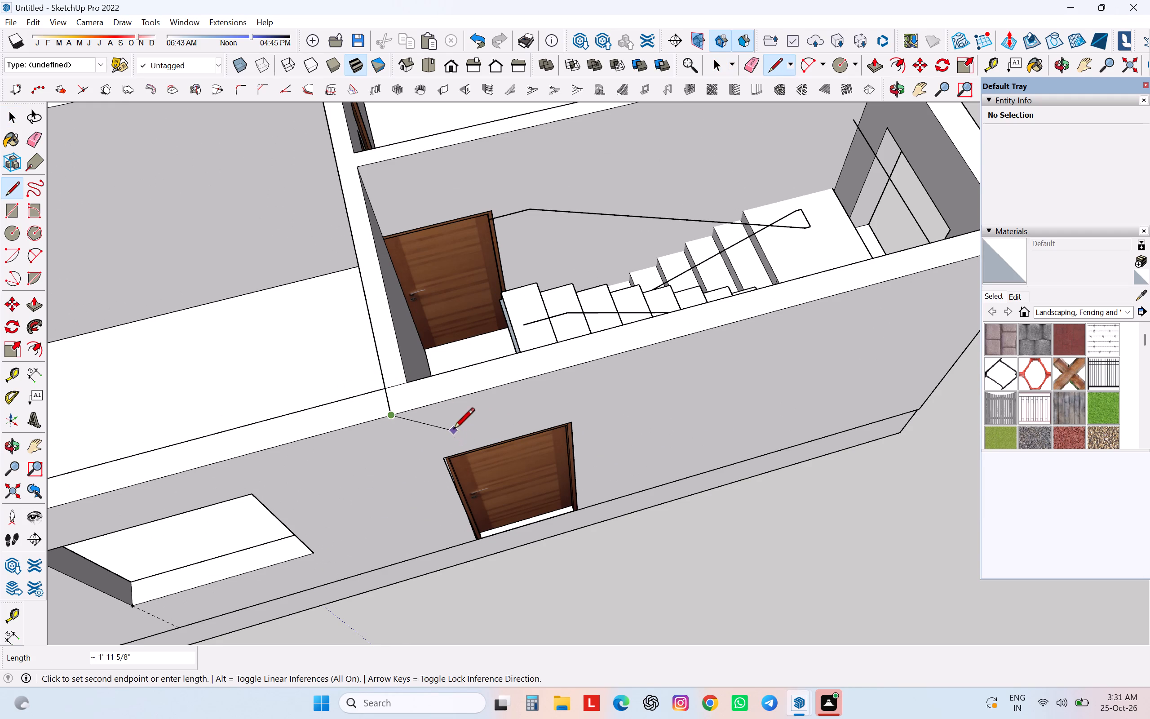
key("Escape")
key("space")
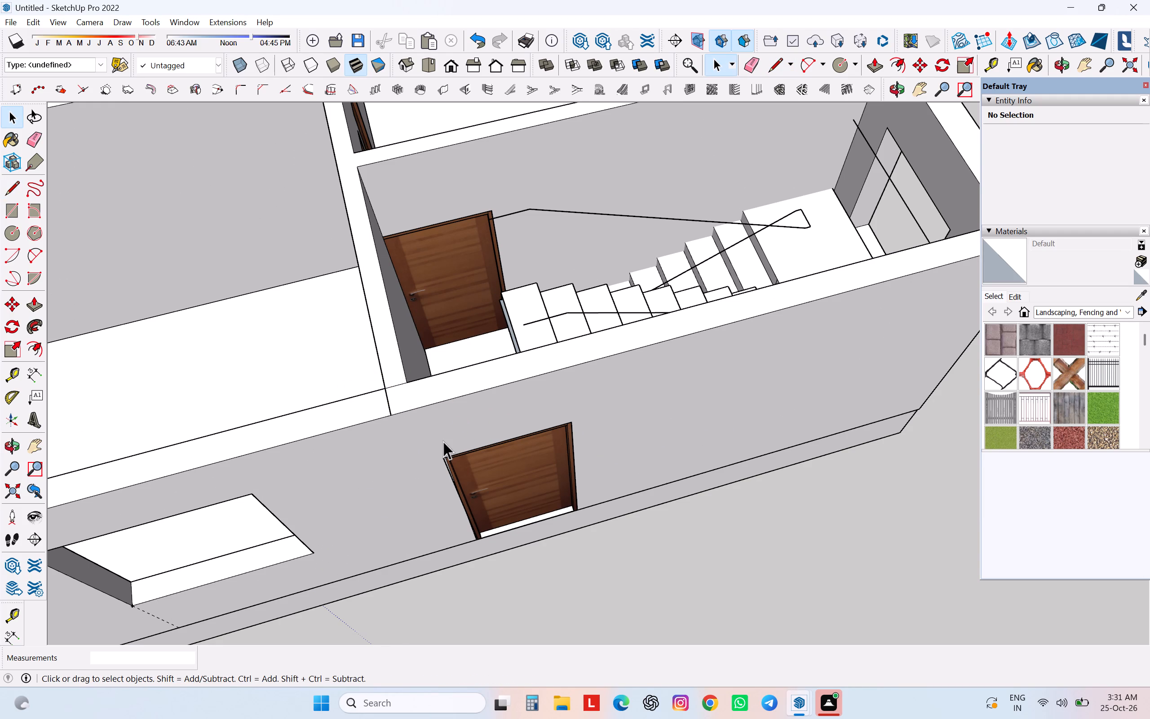
Open the wall group for editing and draw an 8 3/16" line across the front wall's top at the bedroom–staircase partition.
left_click(443, 441)
right_click(443, 441)
left_click(481, 267)
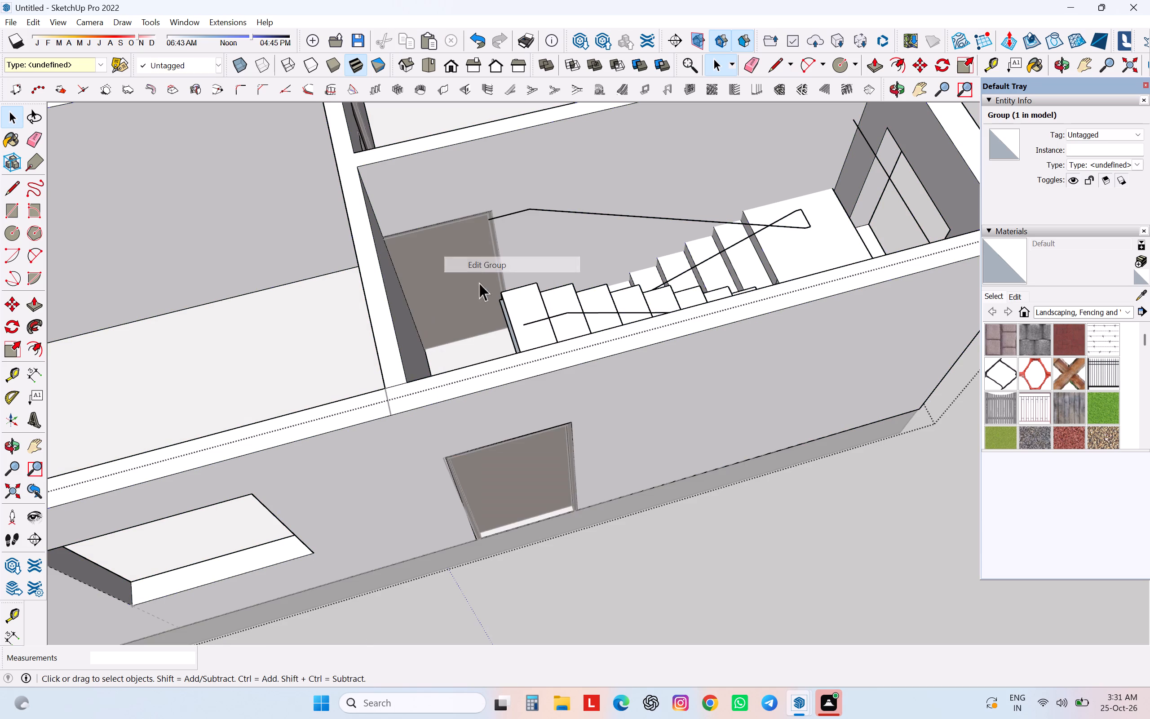
key("l")
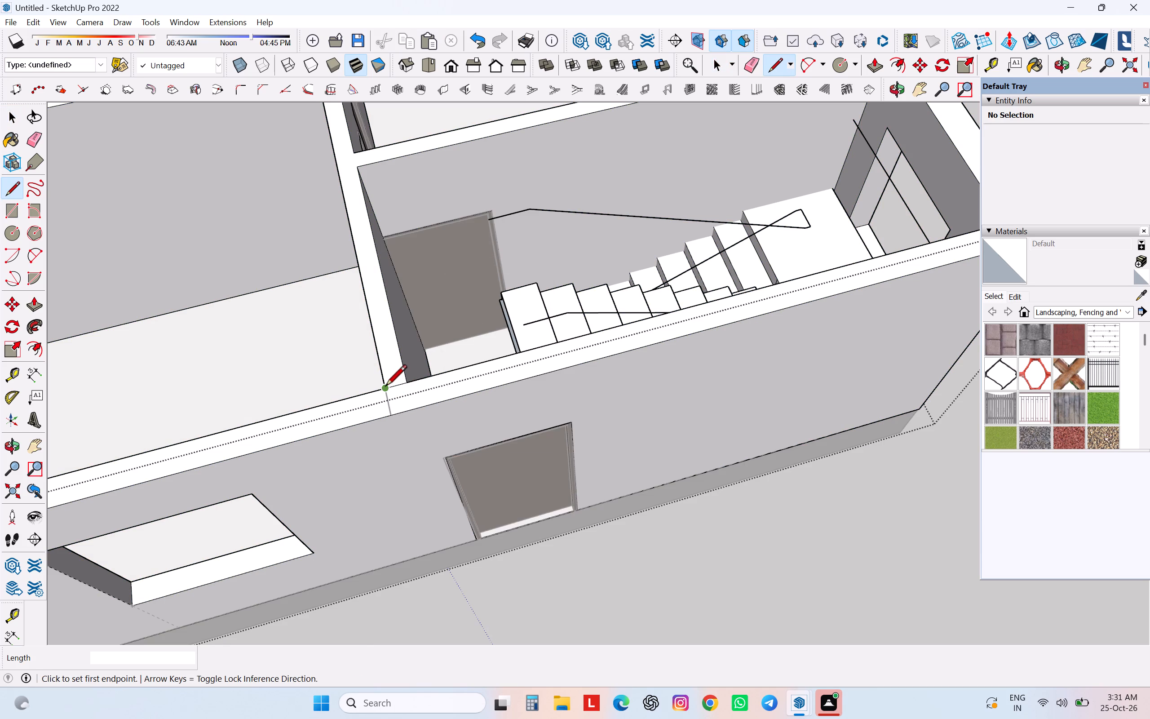
left_click(385, 387)
left_click(392, 413)
key("Escape")
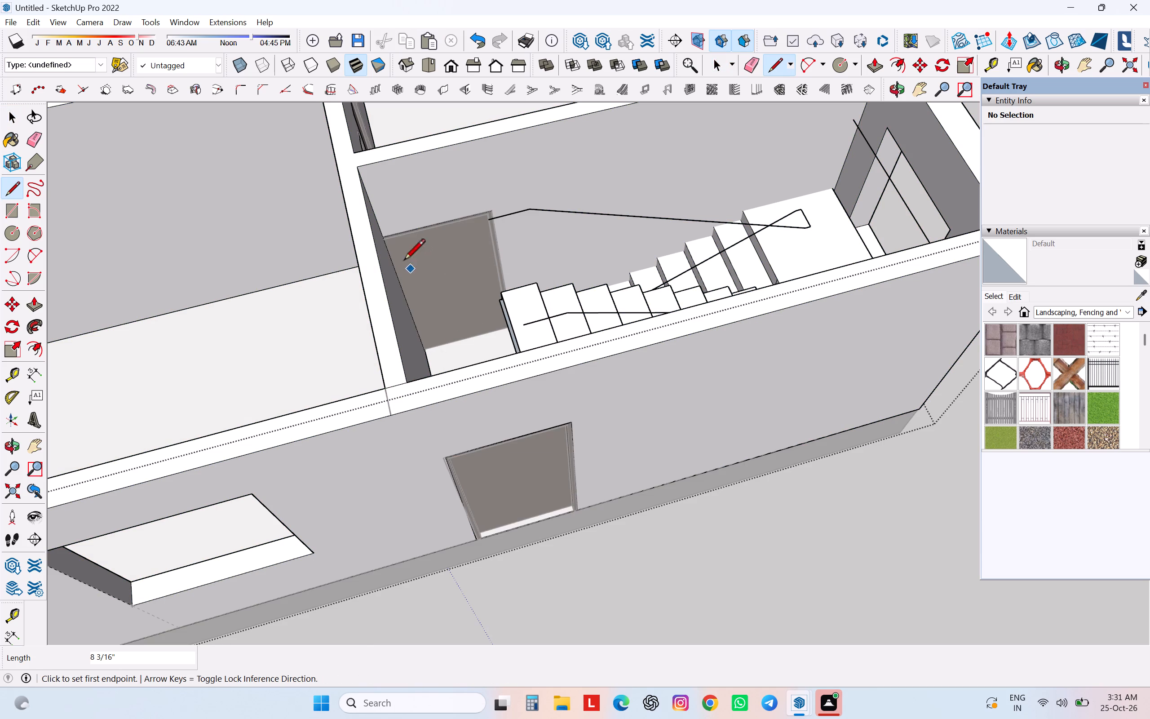
key("space")
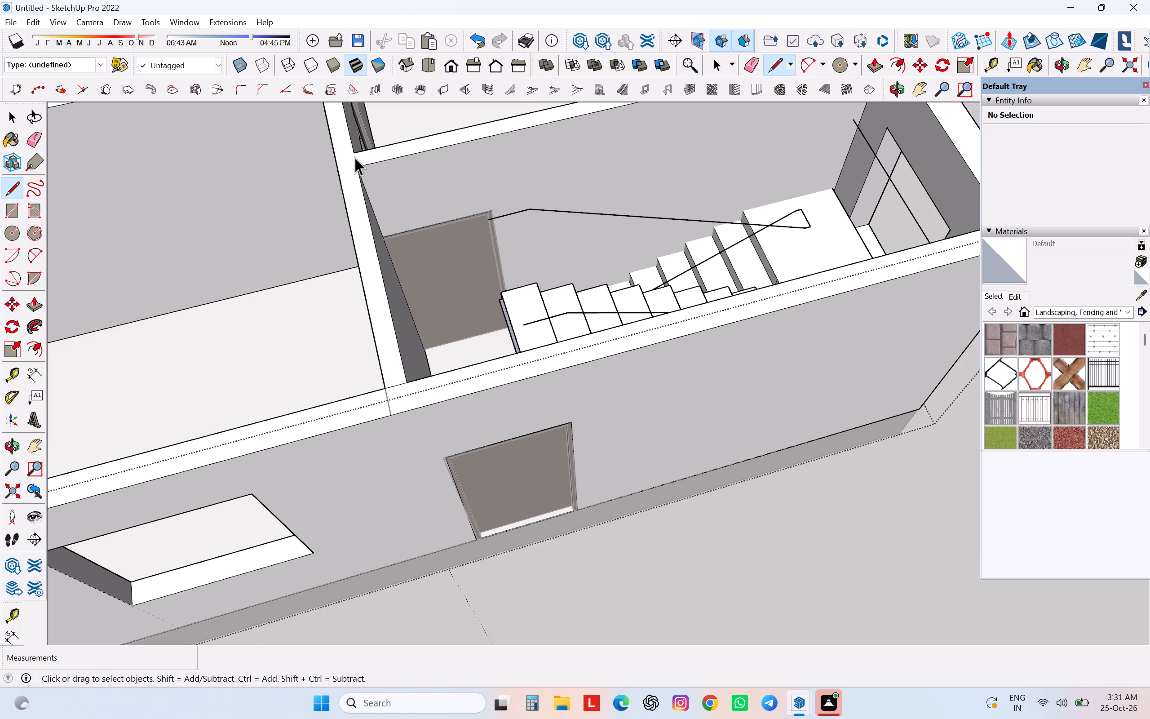
Draw a line about 5 13/16" long across the partition wall's top where the staircase room's rear wall meets it.
key("l")
left_click(354, 155)
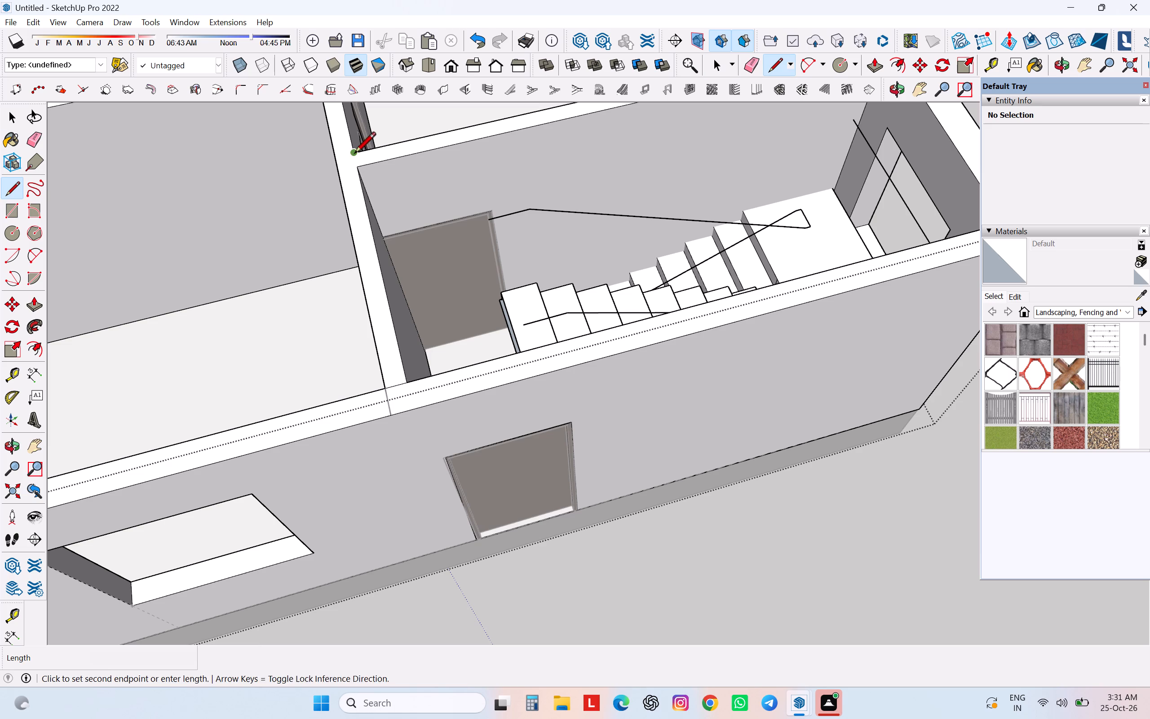
left_click(332, 161)
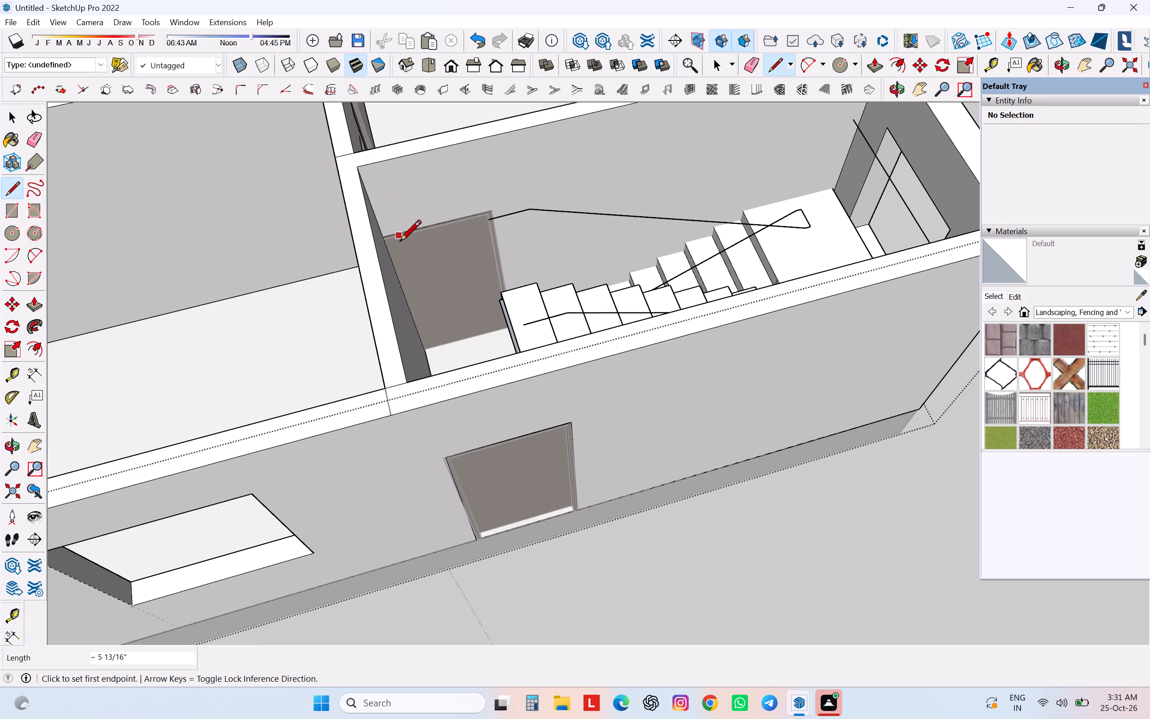
key("Escape")
scroll(382, 360, "down", 3)
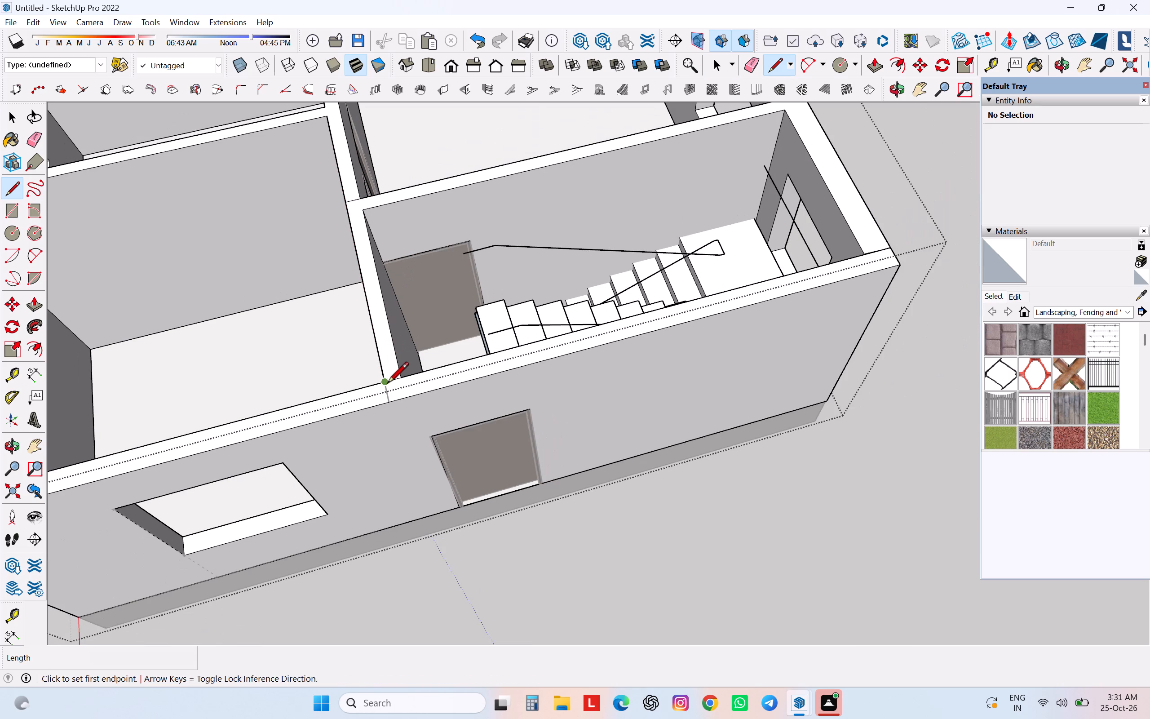
key("Escape")
key("Escape")
key("Escape")
Push/Pull the top face of the front wall section along the staircase room up by 118 inches.
key("p")
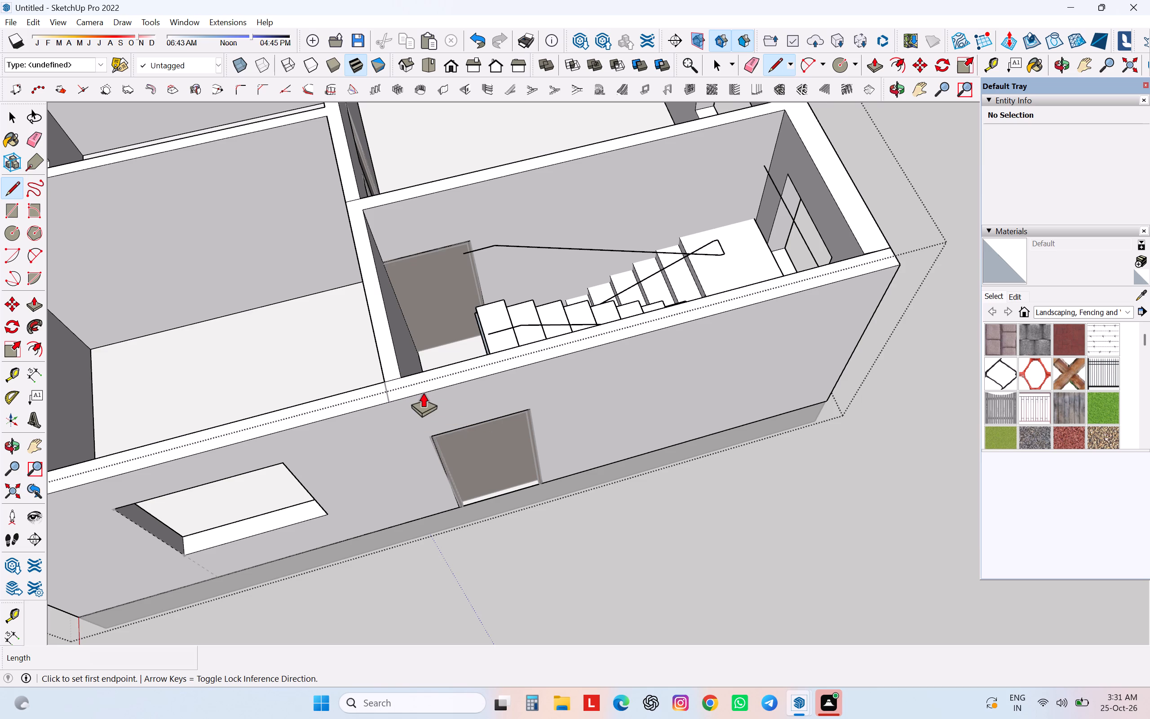
left_click(436, 382)
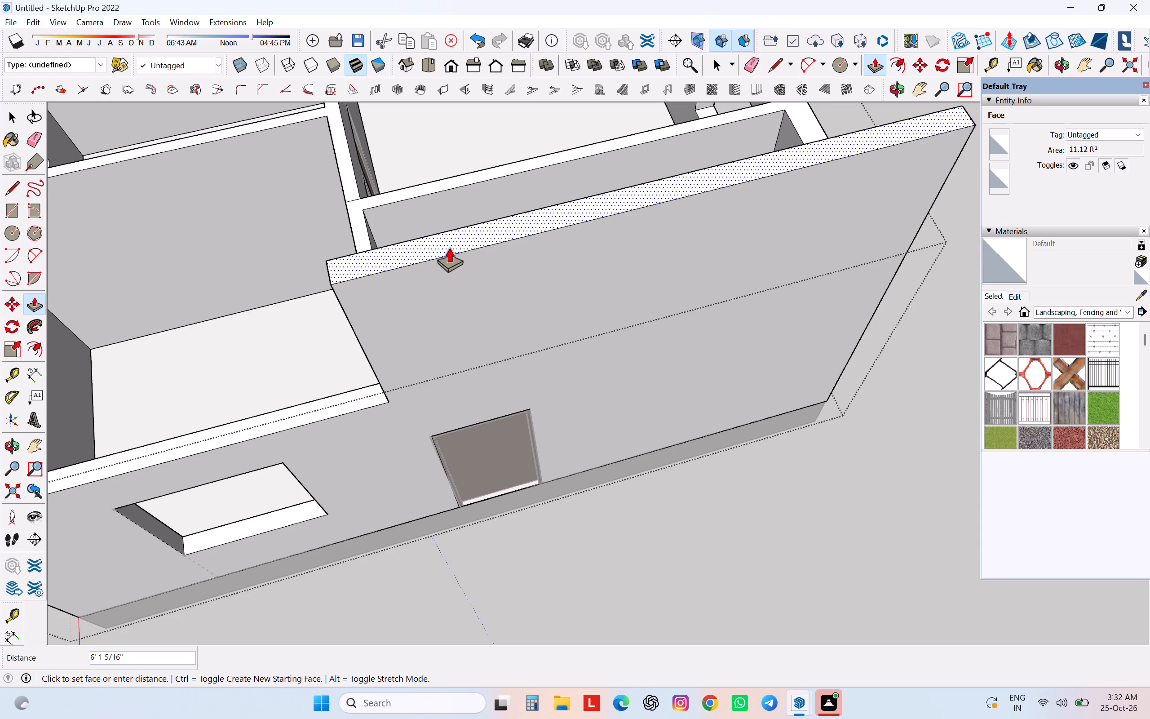
type("11")
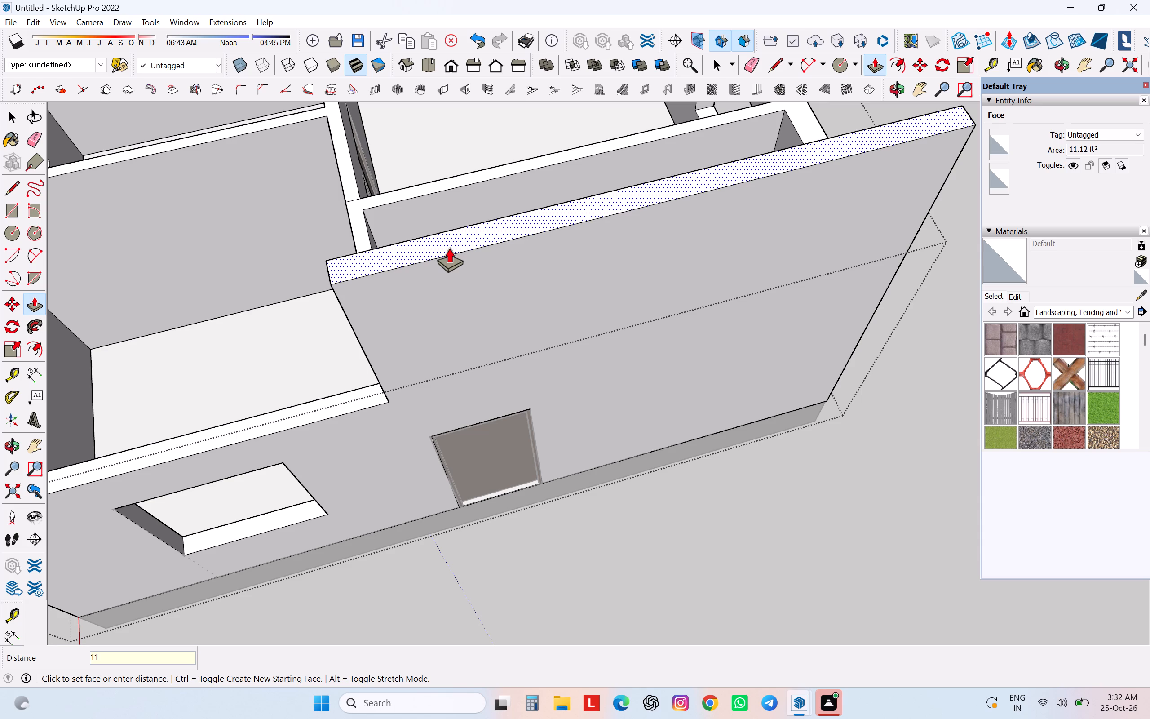
key("8")
key("Return")
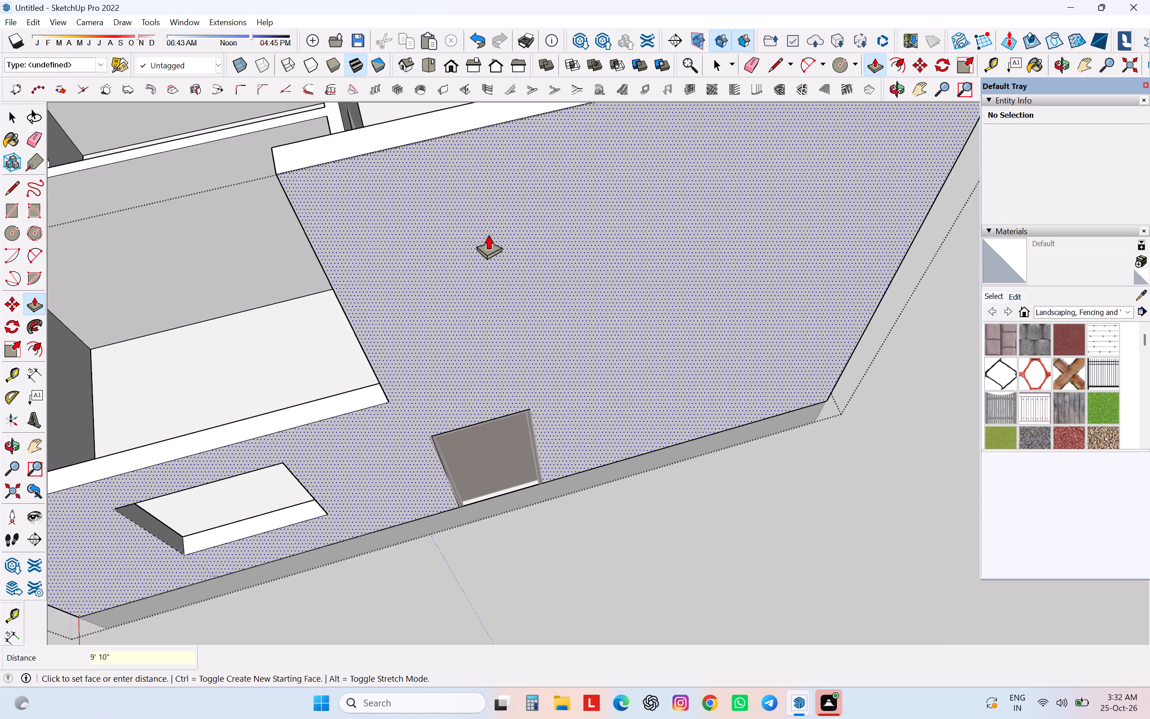
scroll(497, 276, "down", 10)
middle_click_drag(498, 278, 507, 475)
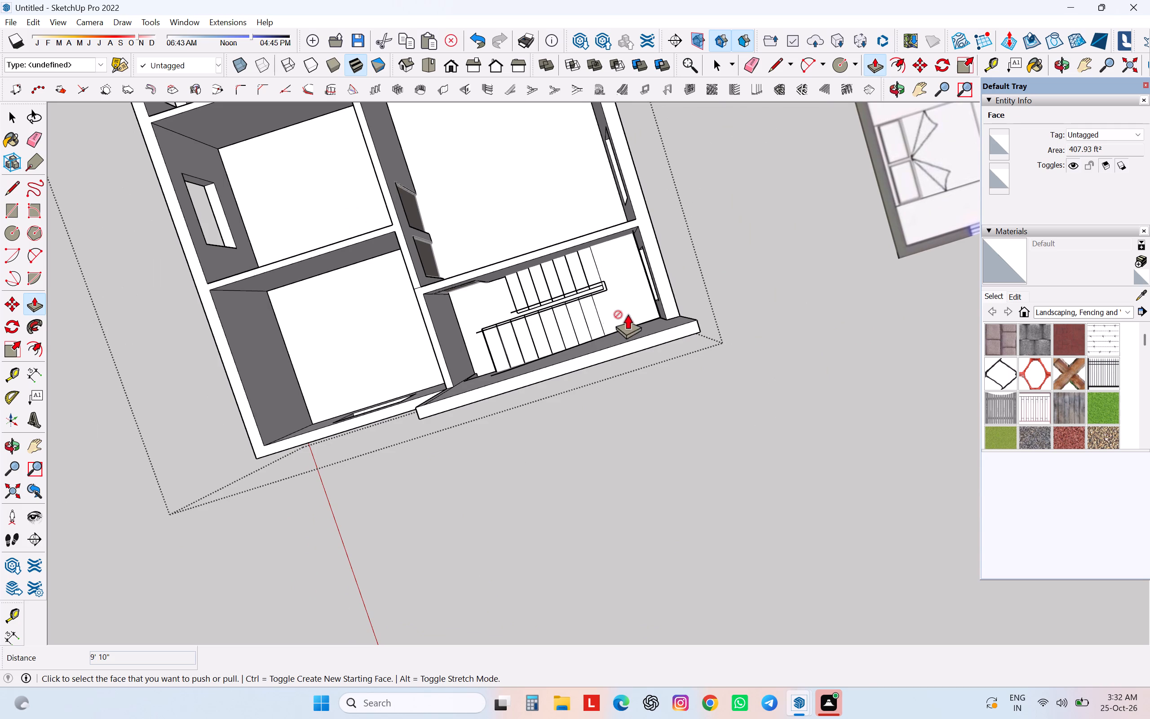
scroll(591, 248, "up", 5)
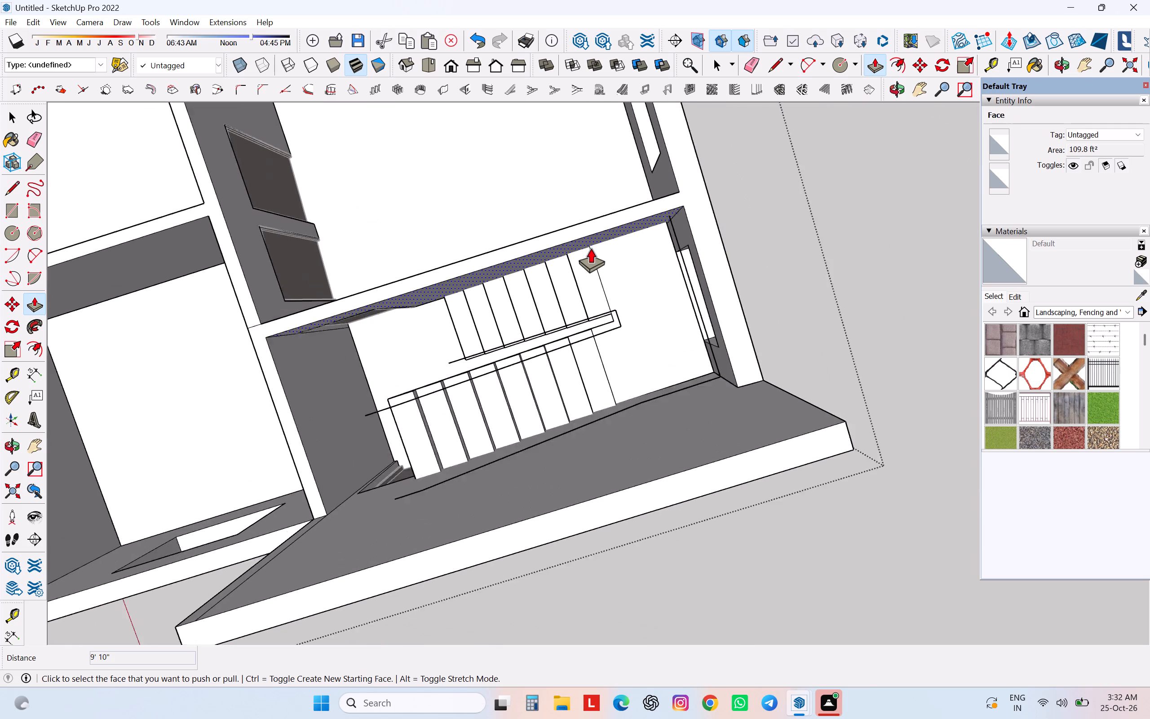
Draw a line 10 7/8" long across the outer side wall's top at the staircase room's rear corner.
scroll(591, 248, "up", 2)
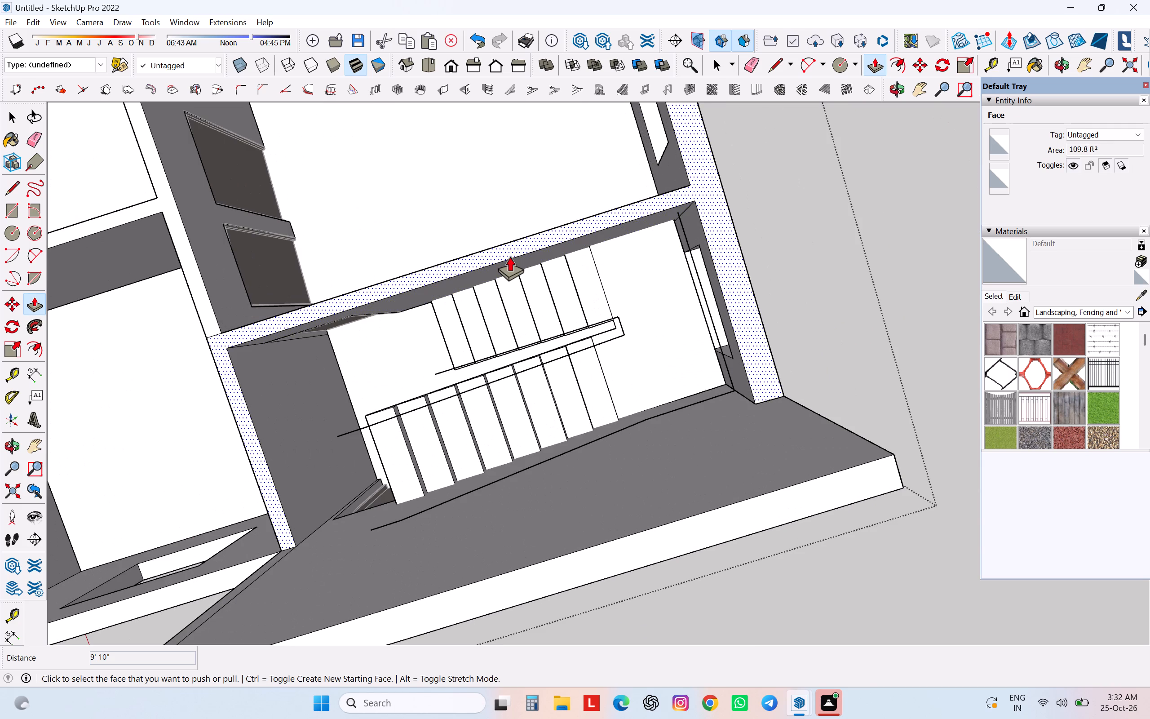
key("Escape")
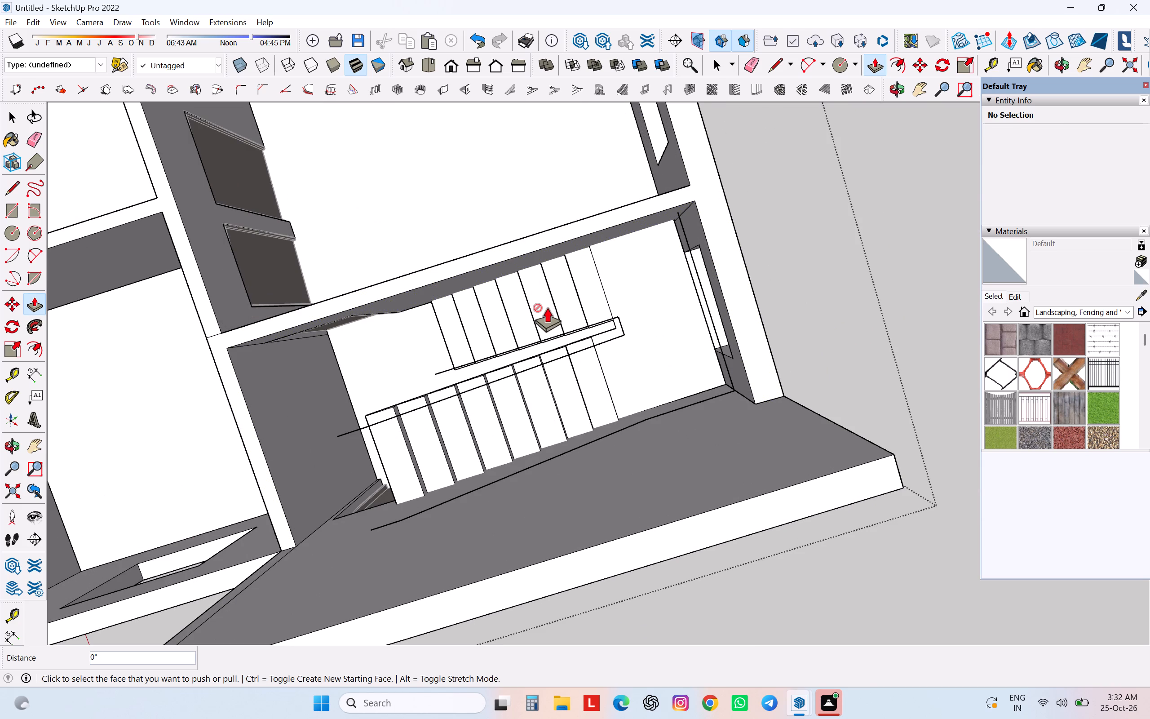
key("l")
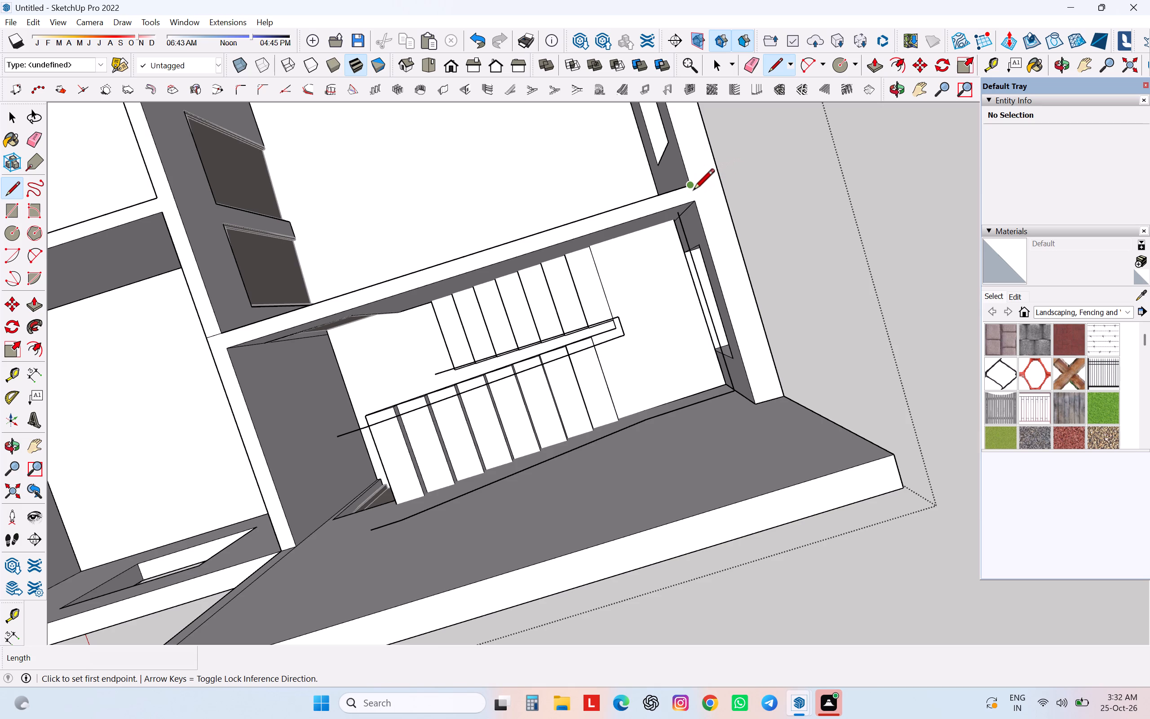
left_click(693, 191)
left_click(718, 174)
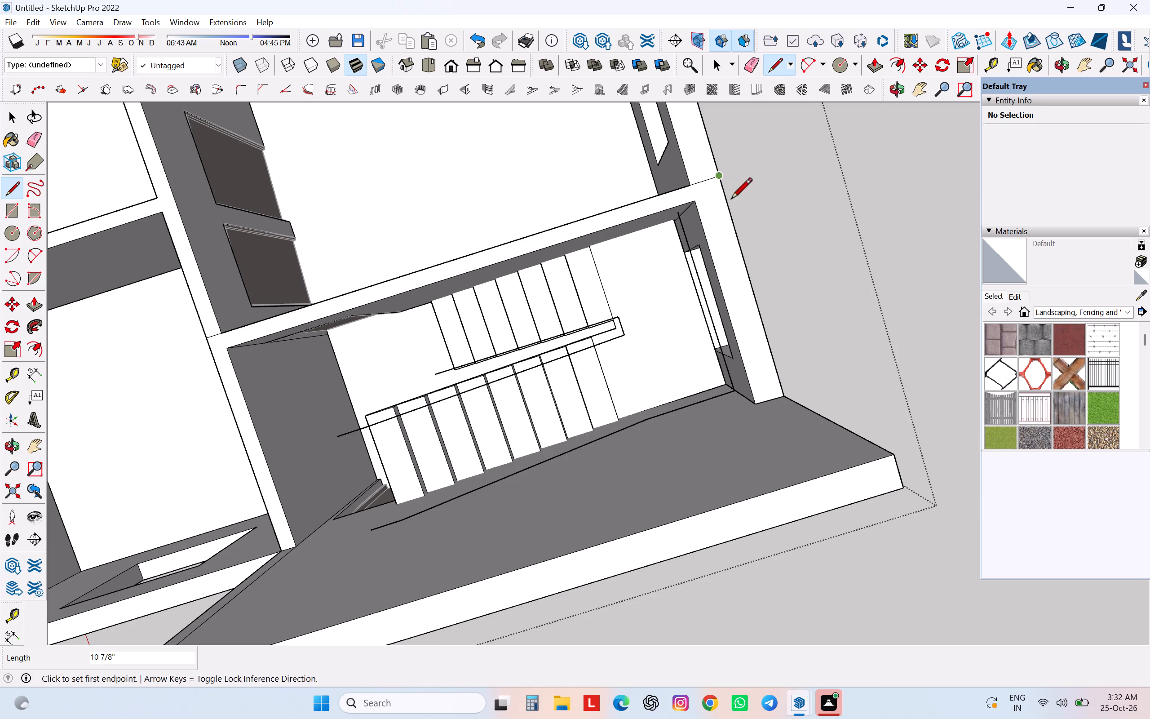
key("Escape")
Push/Pull the remaining top face around the staircase room up by the same 118 inches as the front section.
key("p")
double_click(728, 243)
Examine the raised staircase room walls from the front and from above.
scroll(728, 243, "down", 3)
middle_click_drag(726, 332, 712, 152)
scroll(726, 332, "down", 1)
scroll(703, 297, "down", 5)
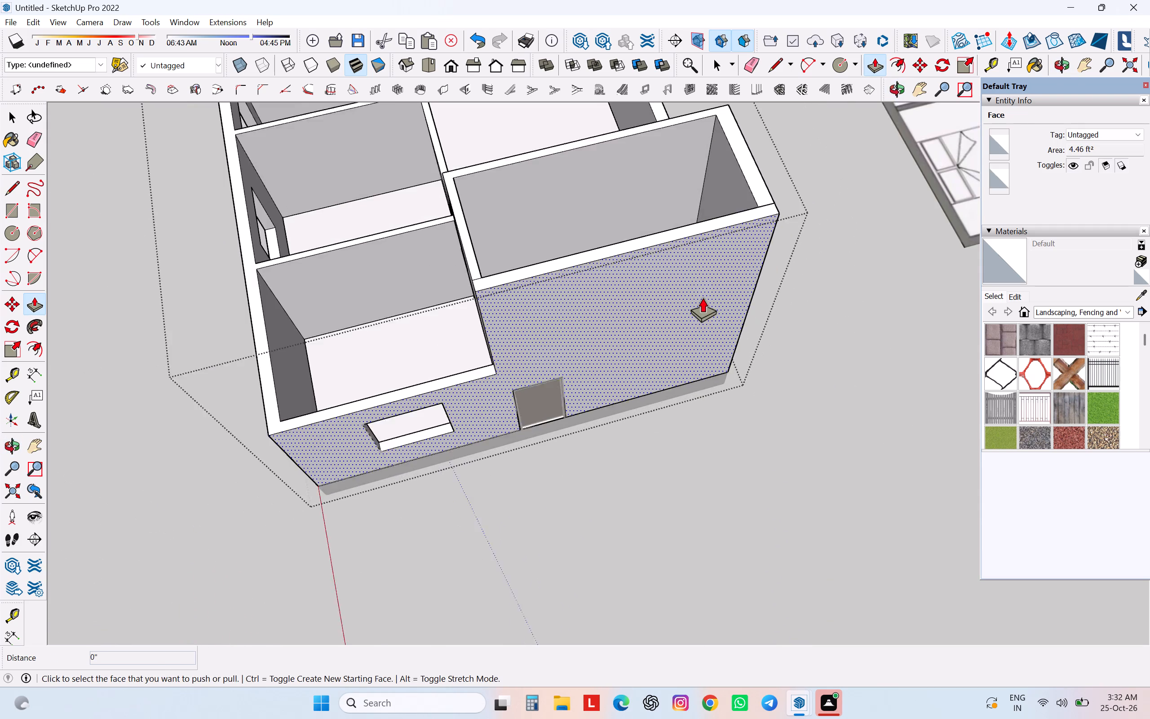
middle_click_drag(703, 394, 562, 118)
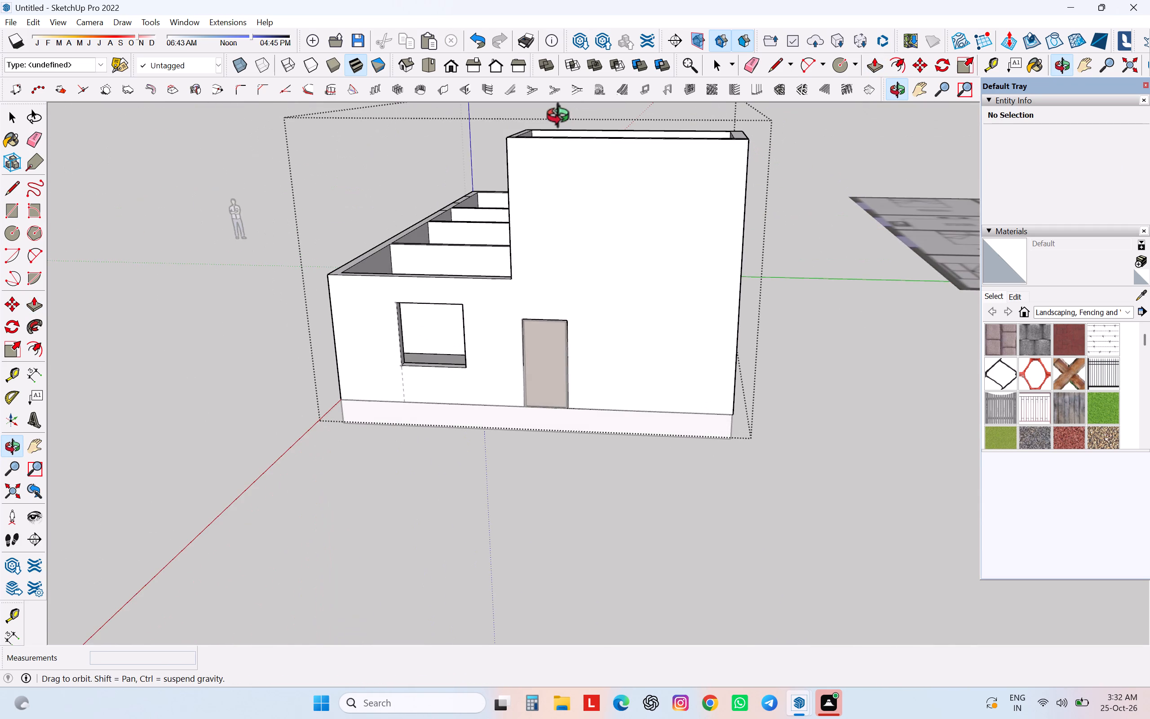
middle_click_drag(562, 118, 710, 187)
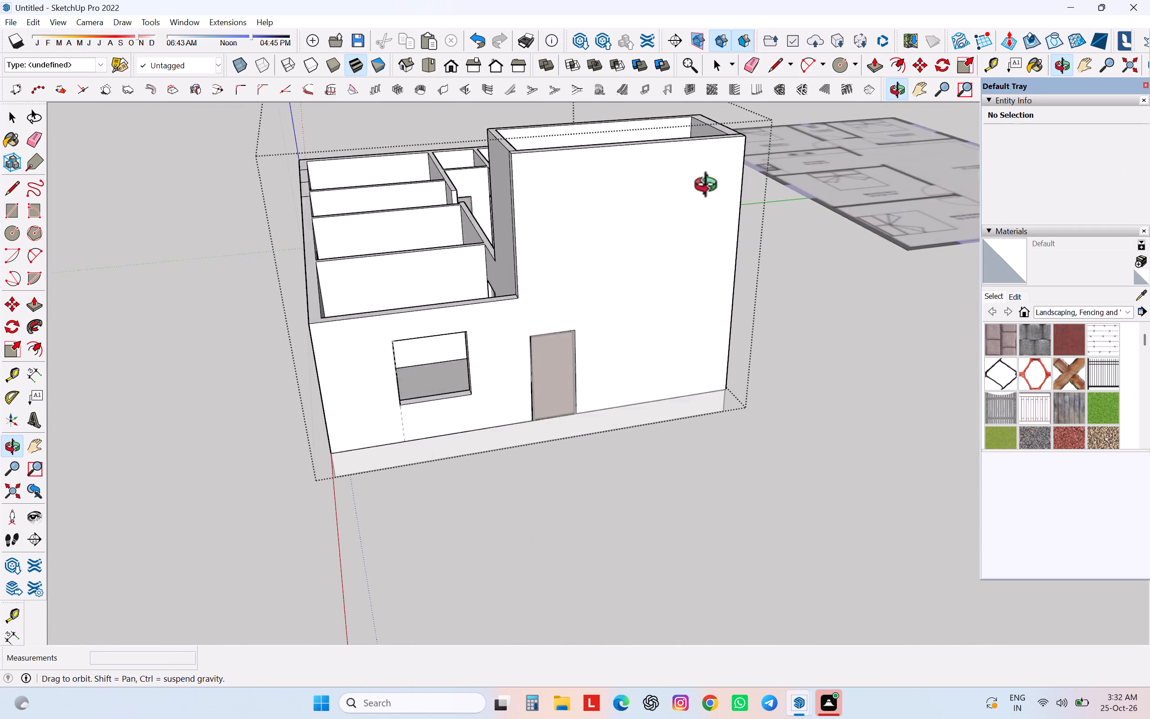
middle_click_drag(710, 187, 866, 264)
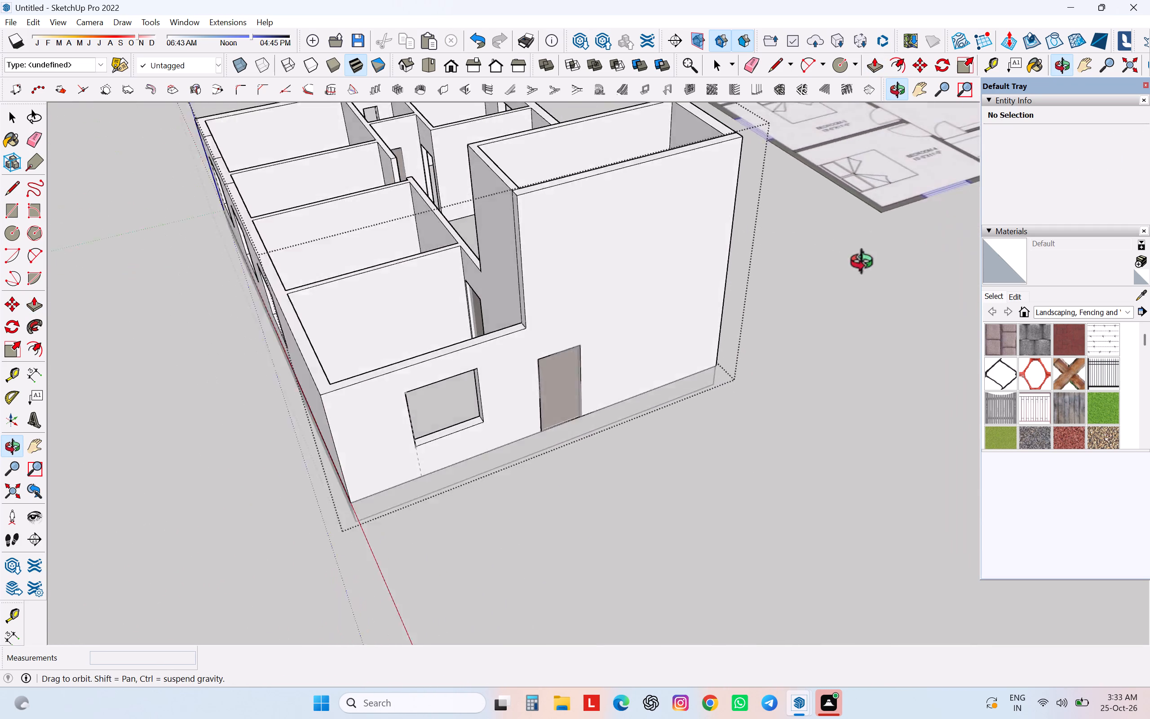
middle_click_drag(866, 264, 871, 379)
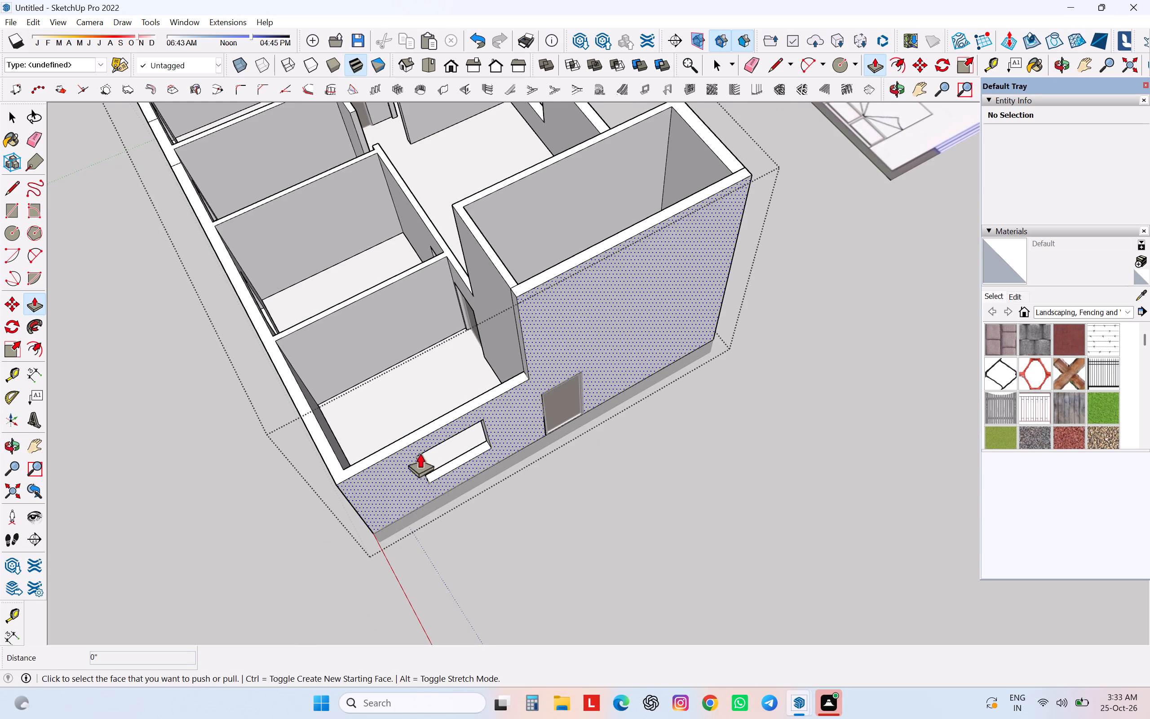
Finish editing the wall group and return to the full model.
key("Escape")
key("Escape")
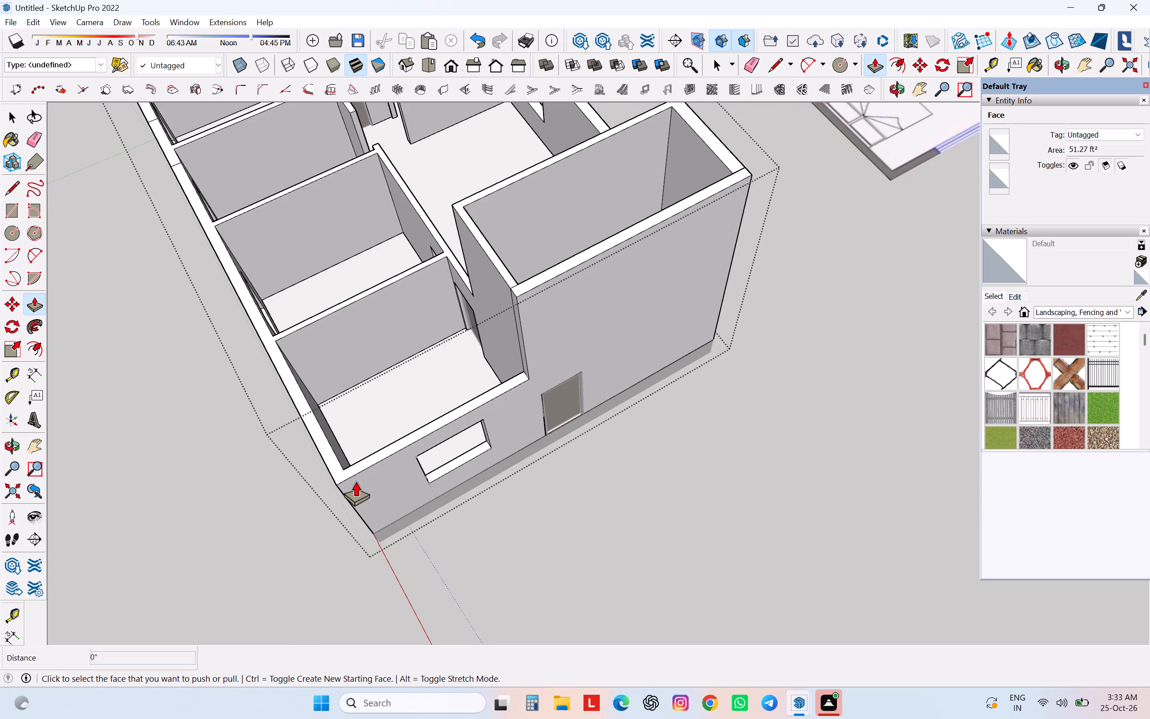
key("Escape")
key("Escape")
key("Escape")
scroll(356, 481, "down", 2)
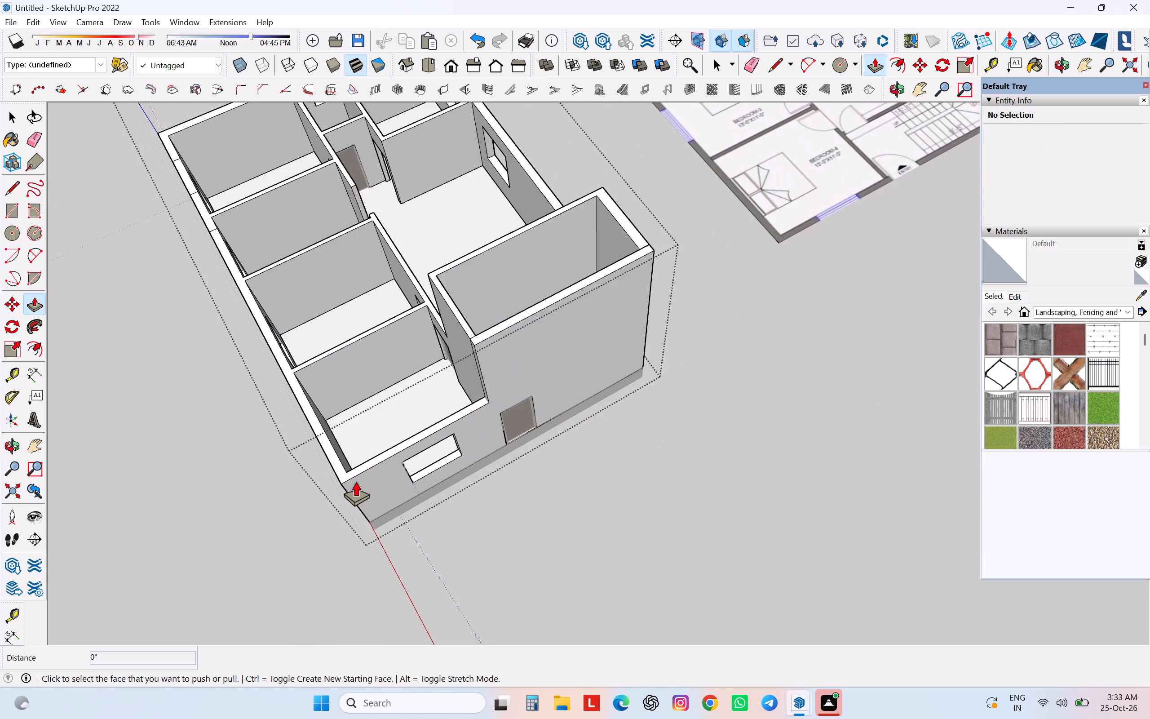
scroll(356, 481, "down", 2)
key("space")
left_click(425, 507)
double_click(449, 565)
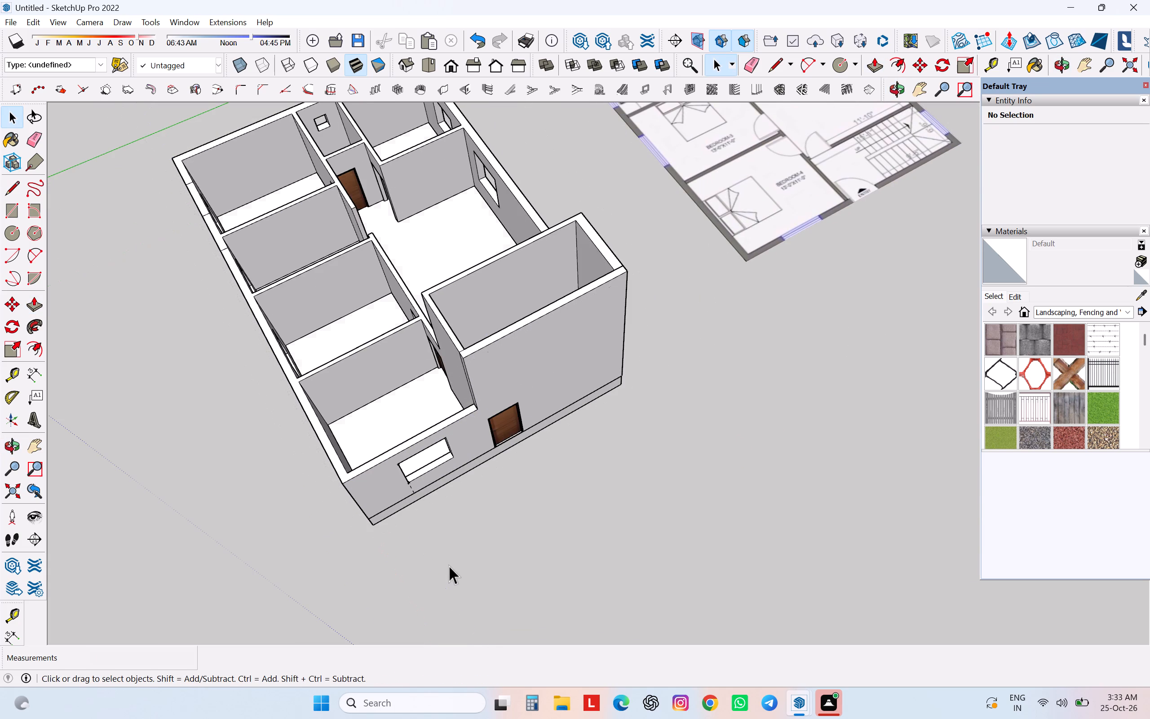
Draw a line about 30 feet long along the rear edge of the floor plan image, from the Bedroom-1 corner to the Bedroom-2 corner.
middle_click_drag(450, 573, 479, 665)
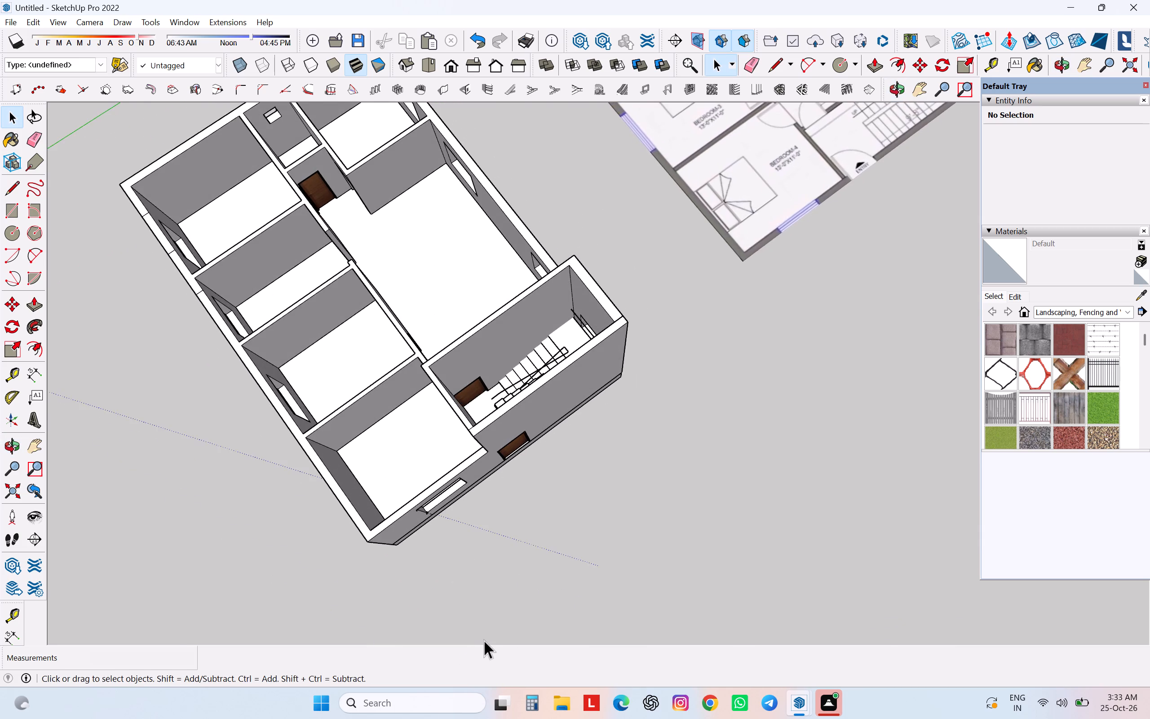
scroll(484, 640, "down", 6)
middle_click_drag(490, 629, 428, 644)
scroll(488, 629, "up", 1)
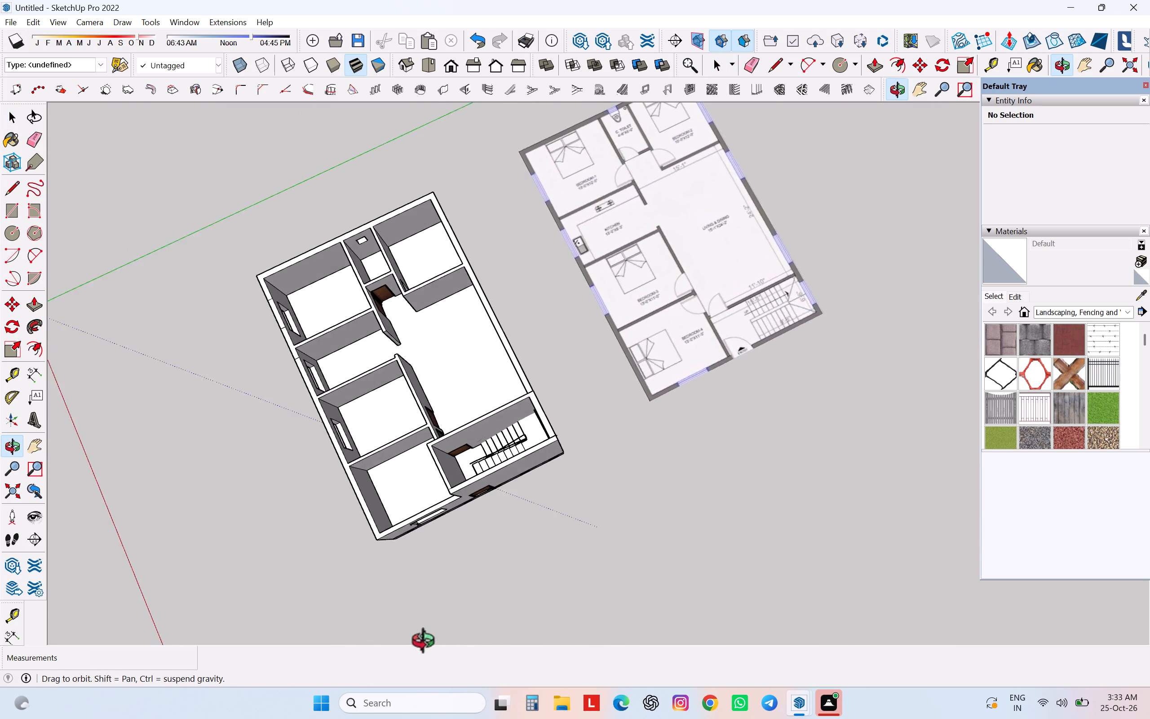
scroll(428, 644, "down", 1)
middle_click_drag(428, 644, 429, 644)
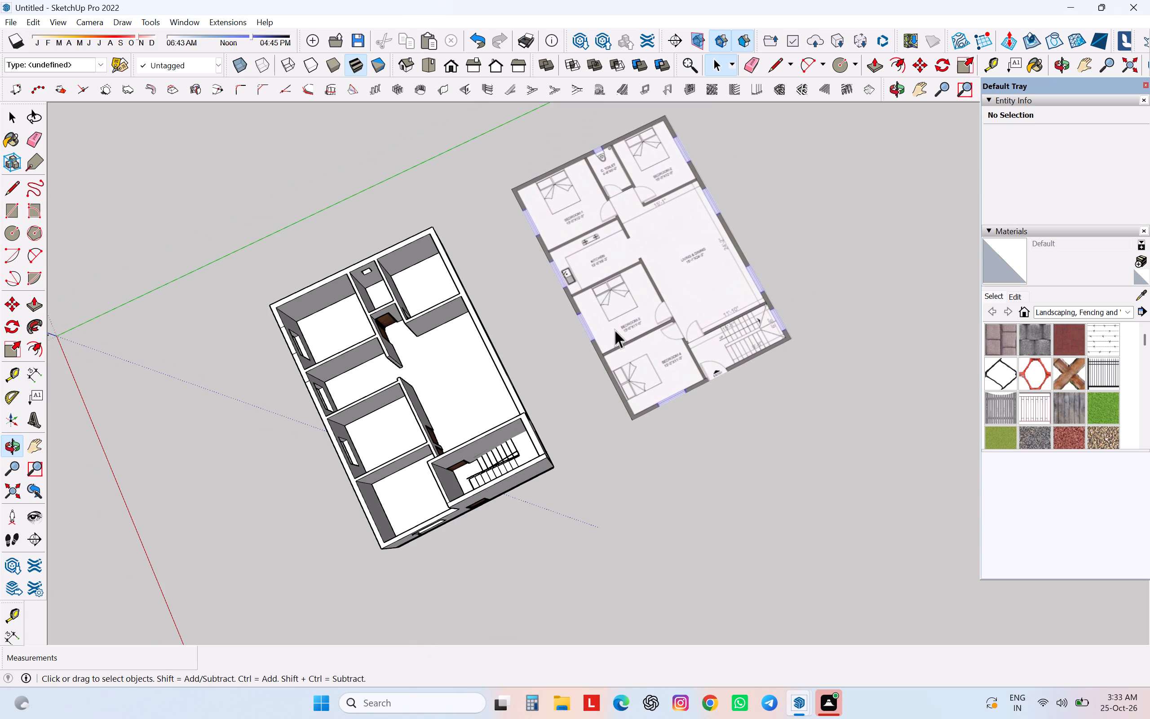
key("l")
scroll(517, 183, "up", 5)
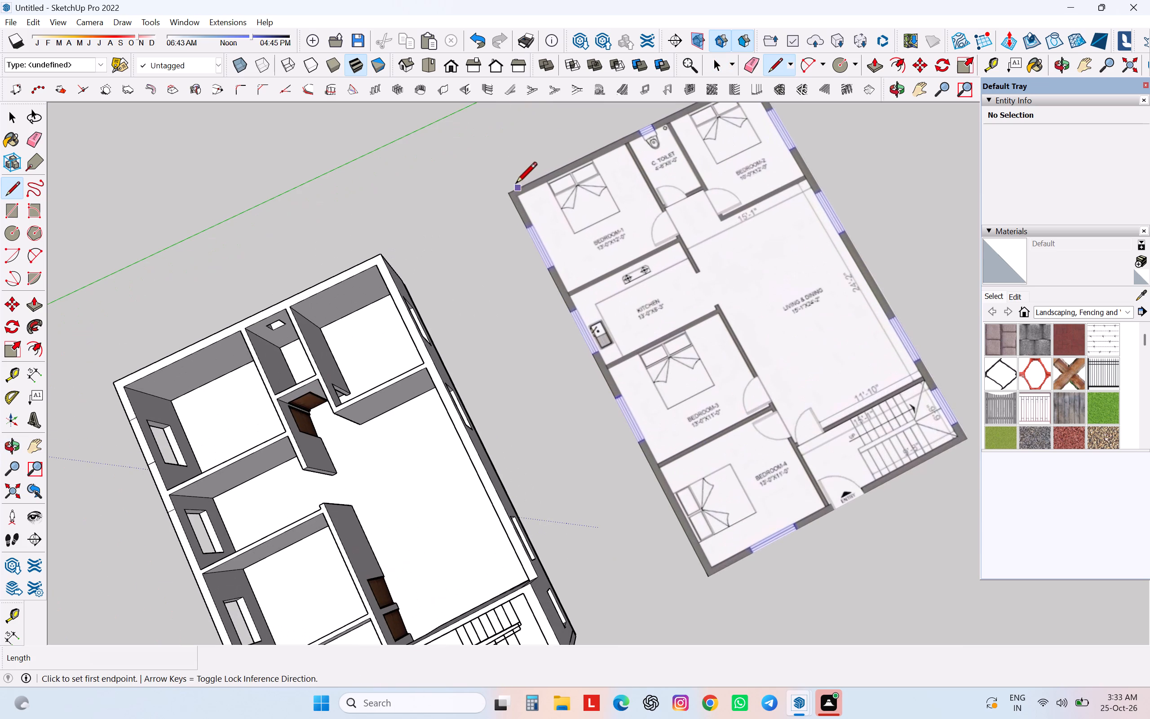
left_click(507, 192)
scroll(517, 223, "down", 4)
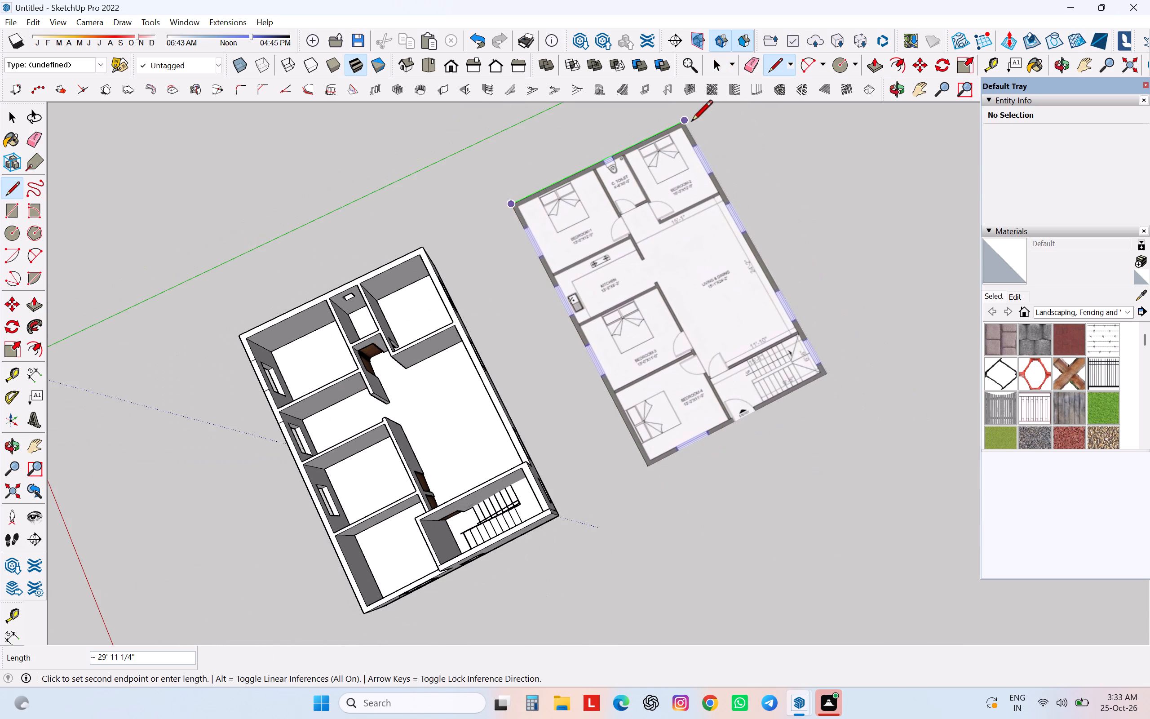
left_click(690, 123)
Draw a line about 37' 7" long down the plan's living-room side, ending at the wall between living room and staircase.
scroll(806, 330, "up", 4)
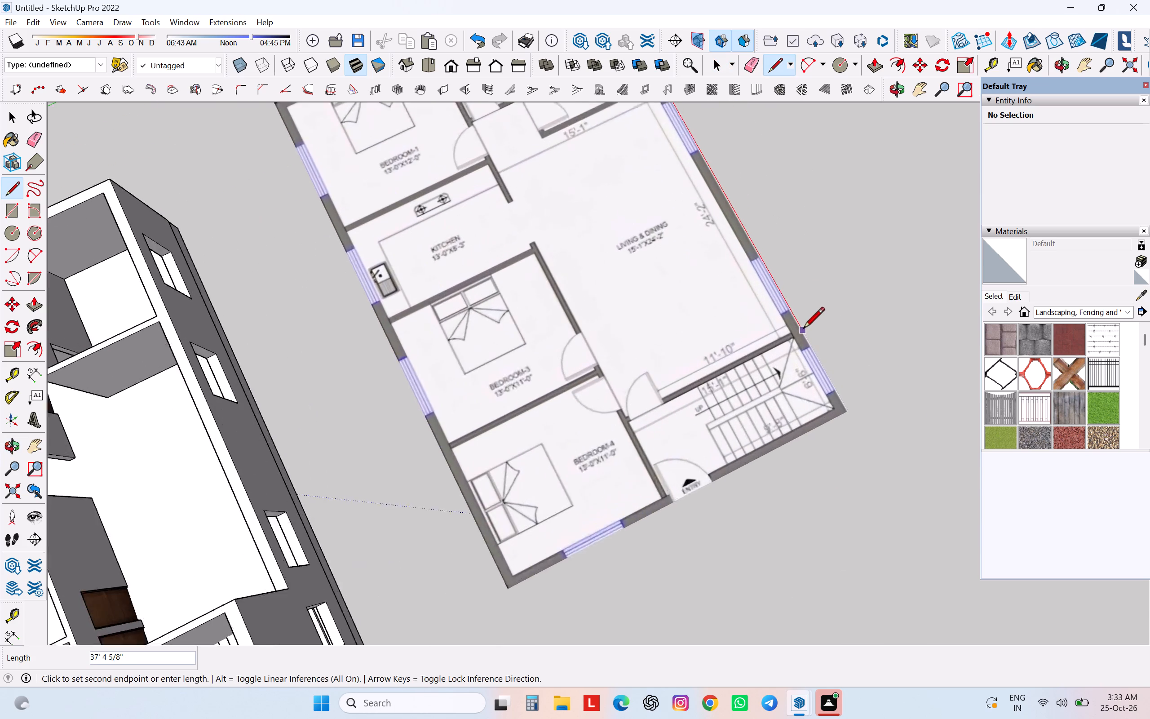
scroll(803, 330, "up", 4)
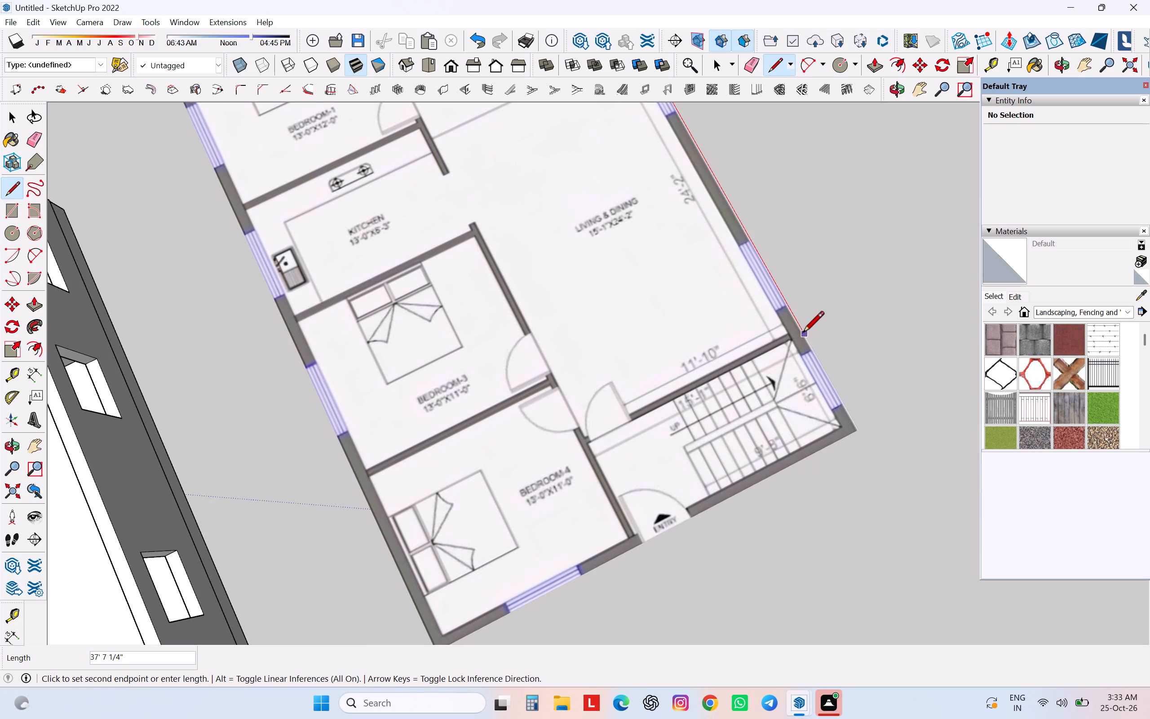
left_click(803, 334)
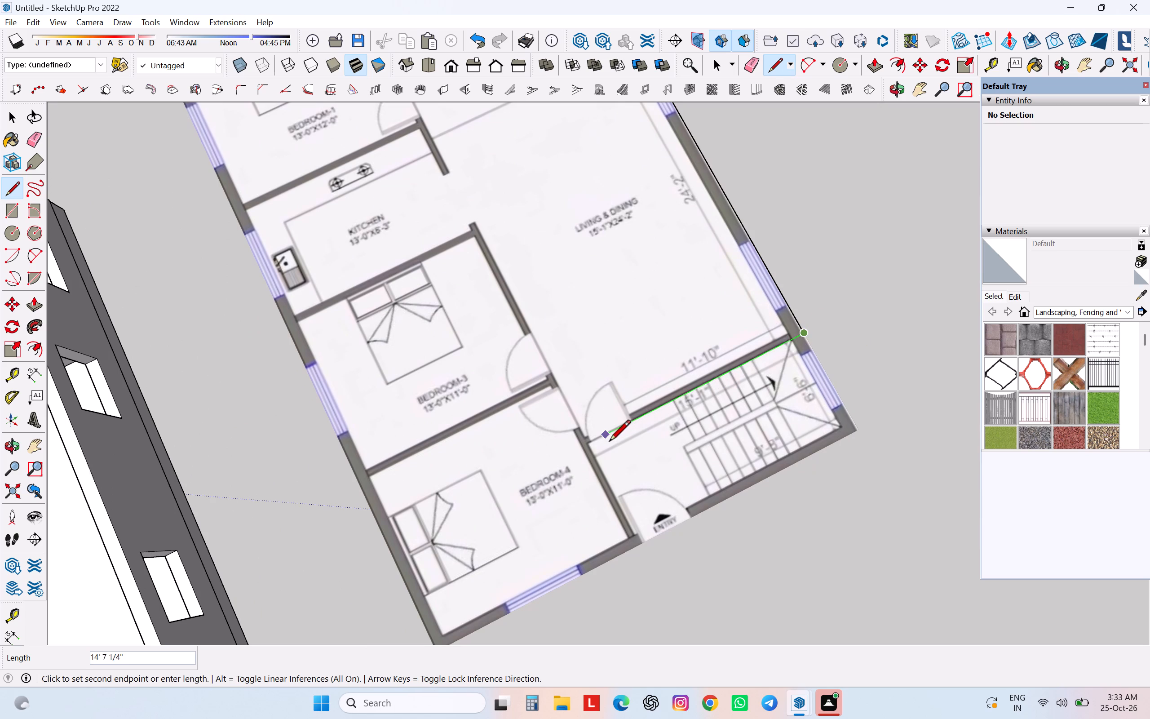
key("Escape")
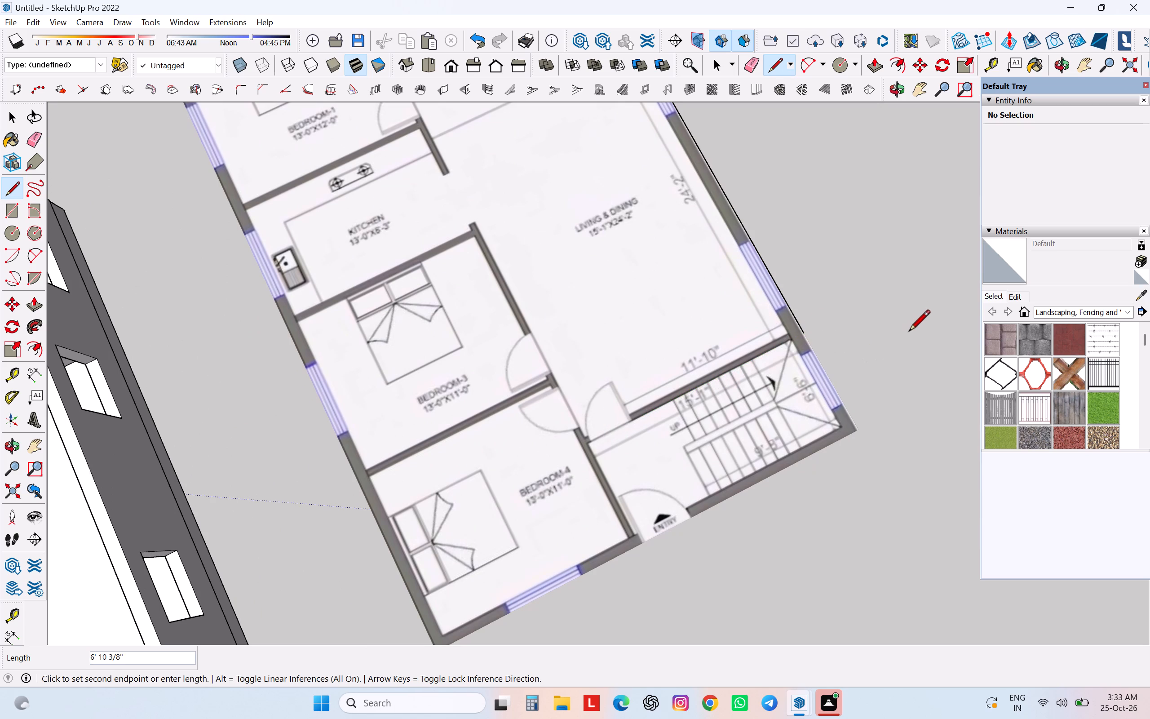
Draw a line about 15' 10" long on the plan along the living–staircase wall, from the Bedroom-4 partition to the outer side line.
scroll(646, 420, "down", 1)
scroll(644, 420, "up", 3)
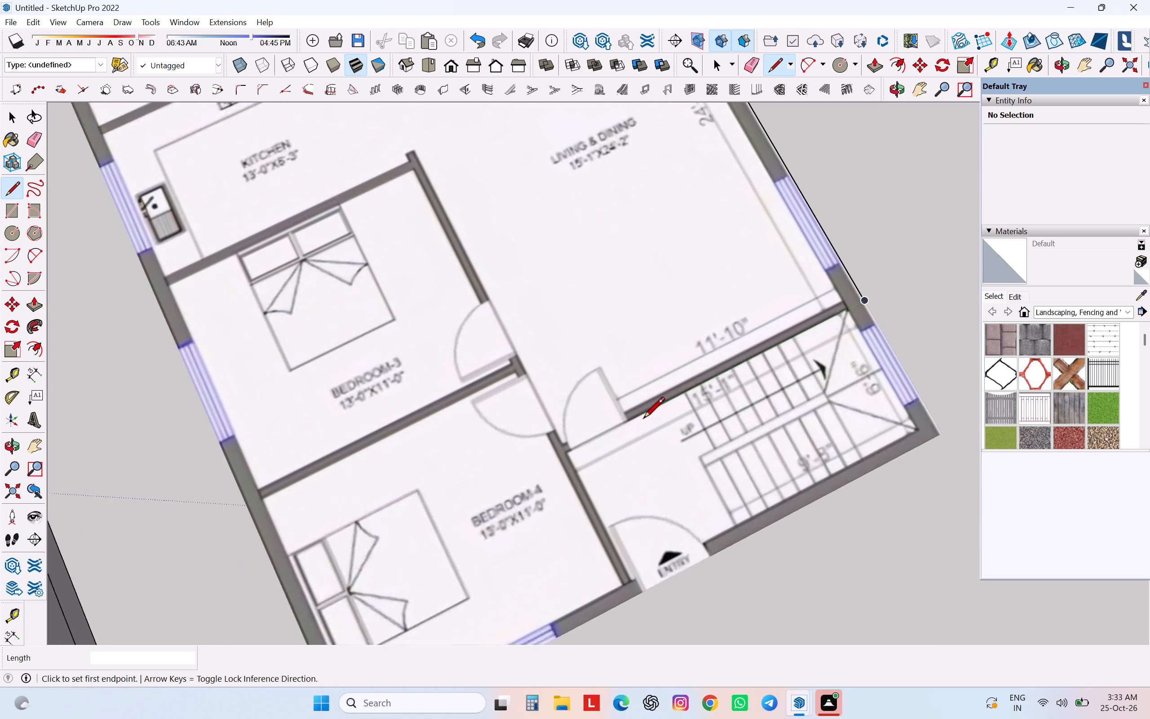
scroll(643, 420, "up", 2)
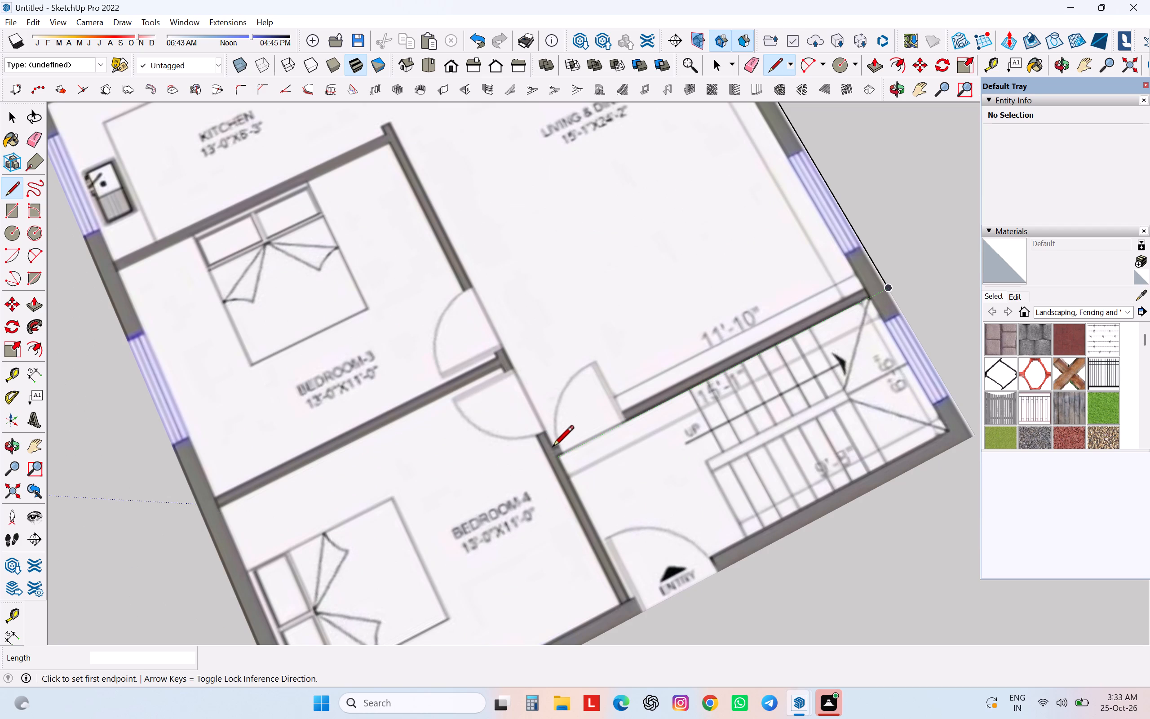
left_click(553, 448)
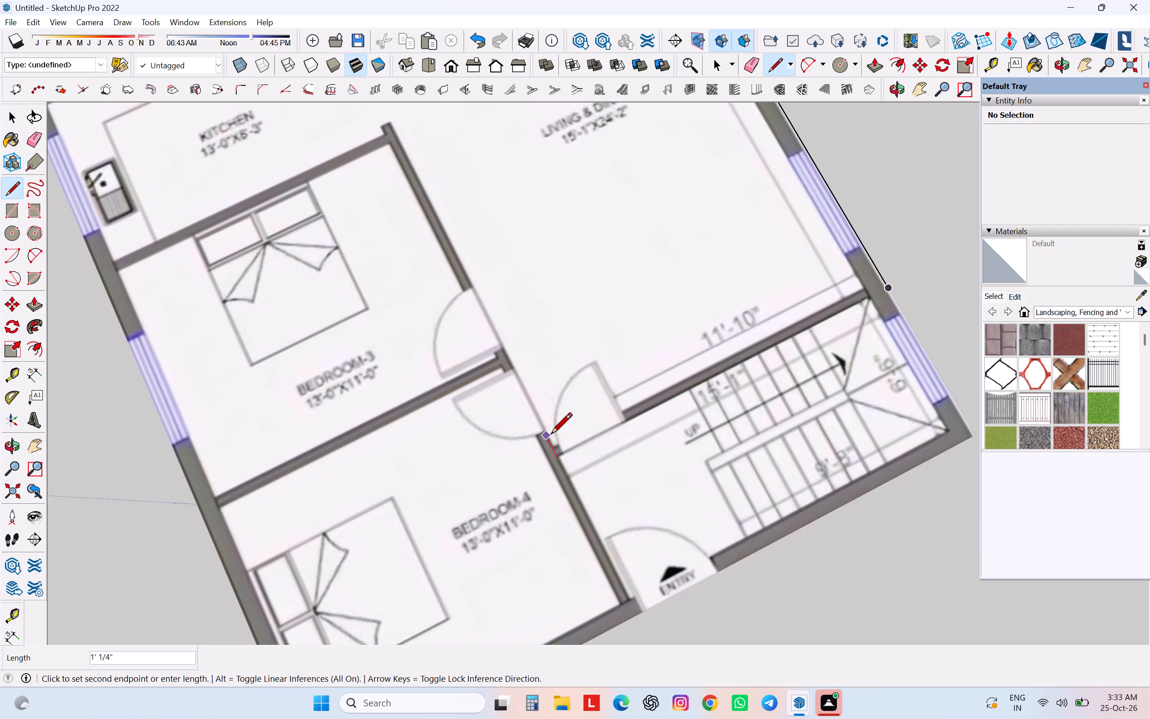
key("Escape")
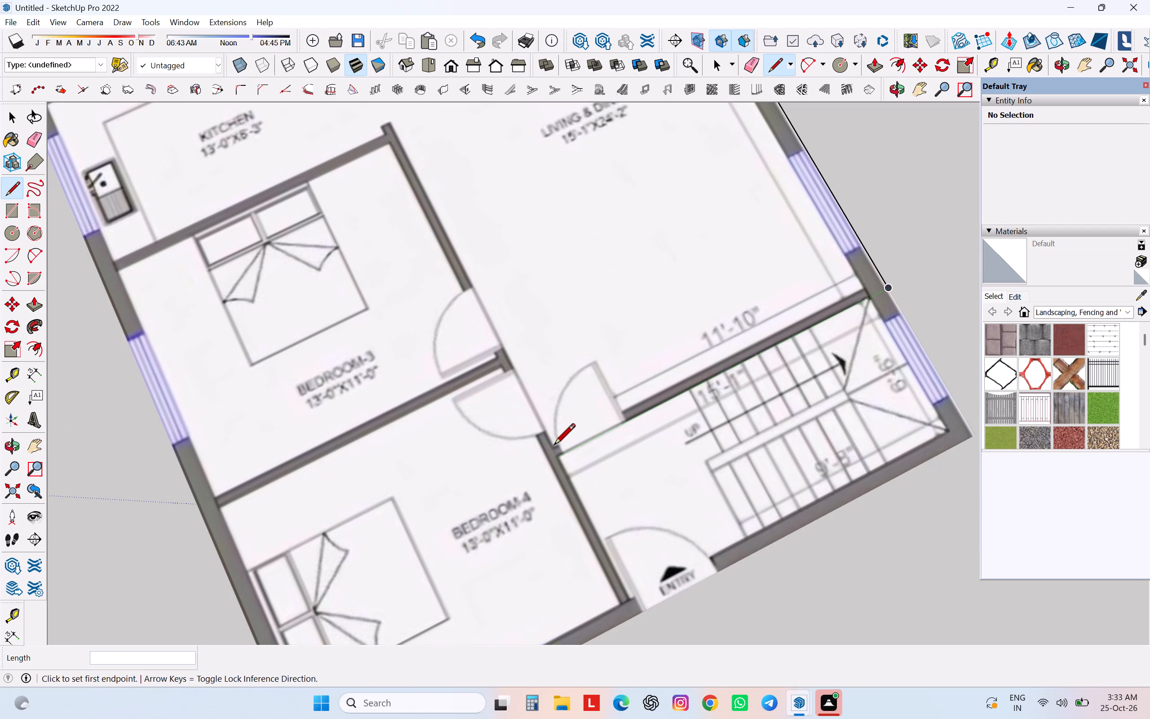
scroll(564, 459, "up", 7)
key("space")
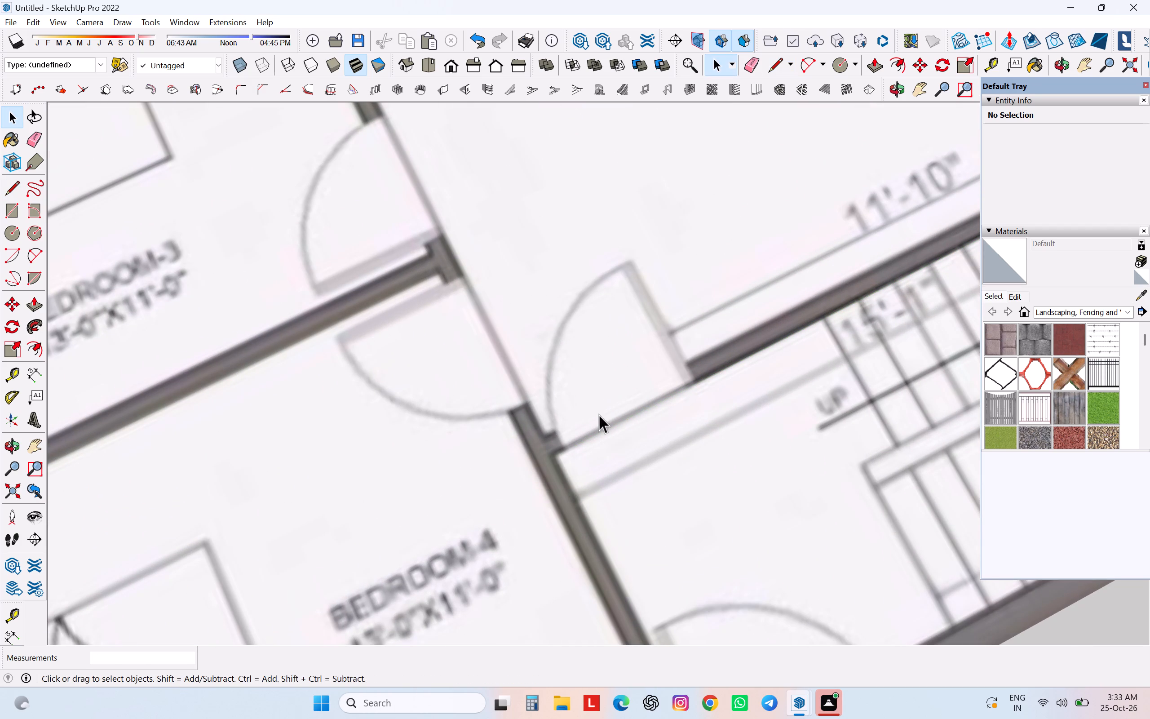
key("l")
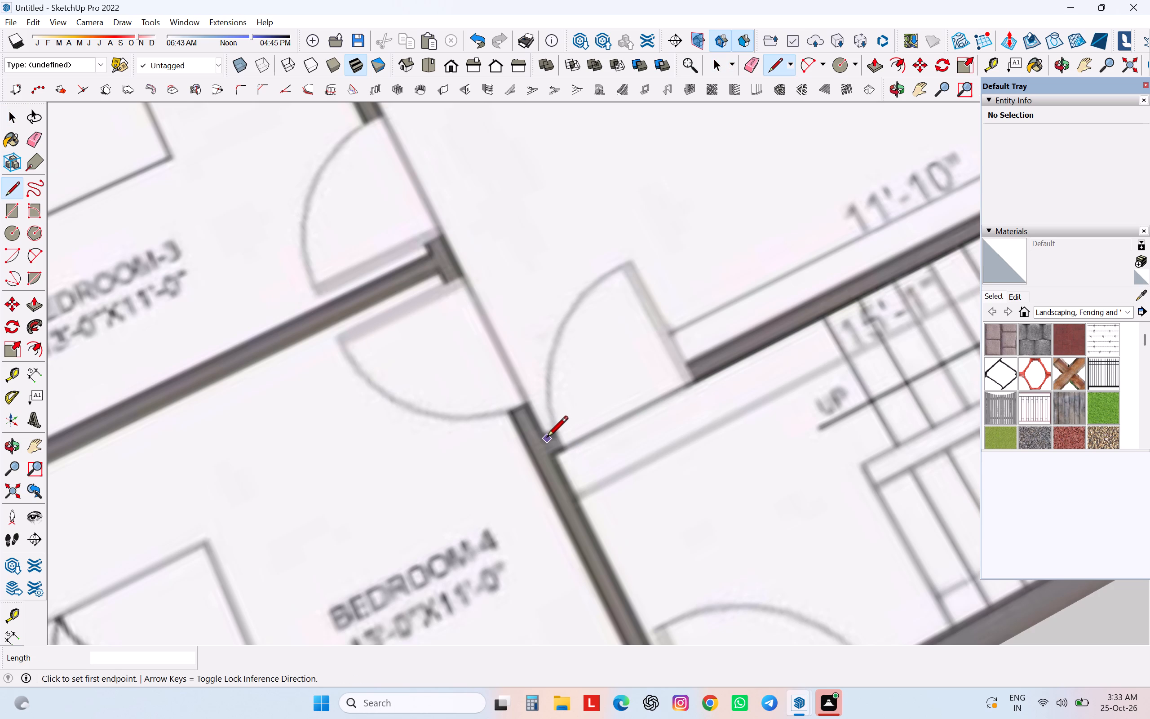
left_click(545, 439)
scroll(615, 398, "down", 4)
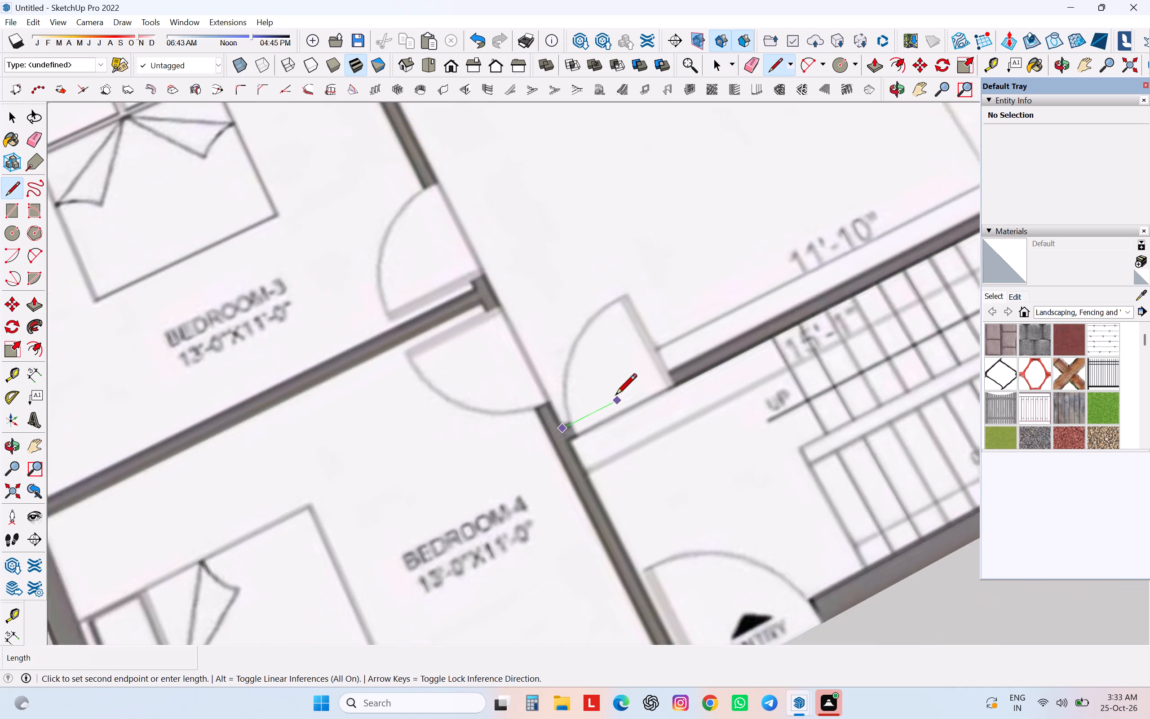
scroll(615, 396, "down", 5)
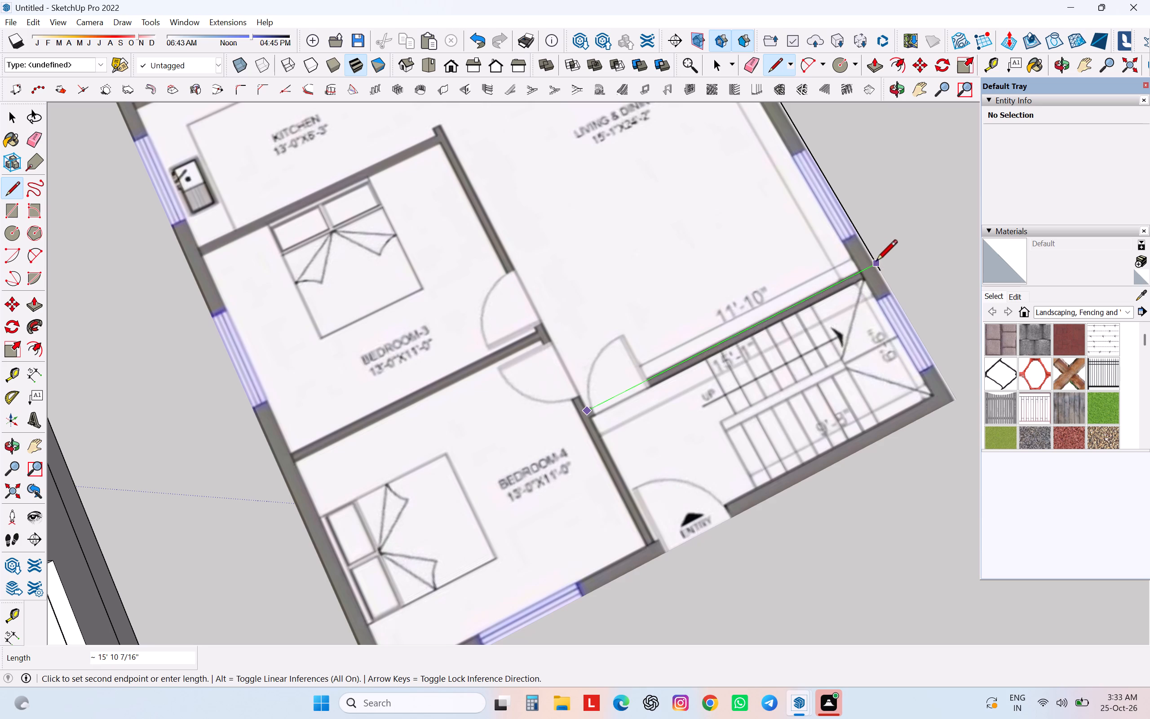
left_click_drag(876, 262, 880, 265)
key("Escape")
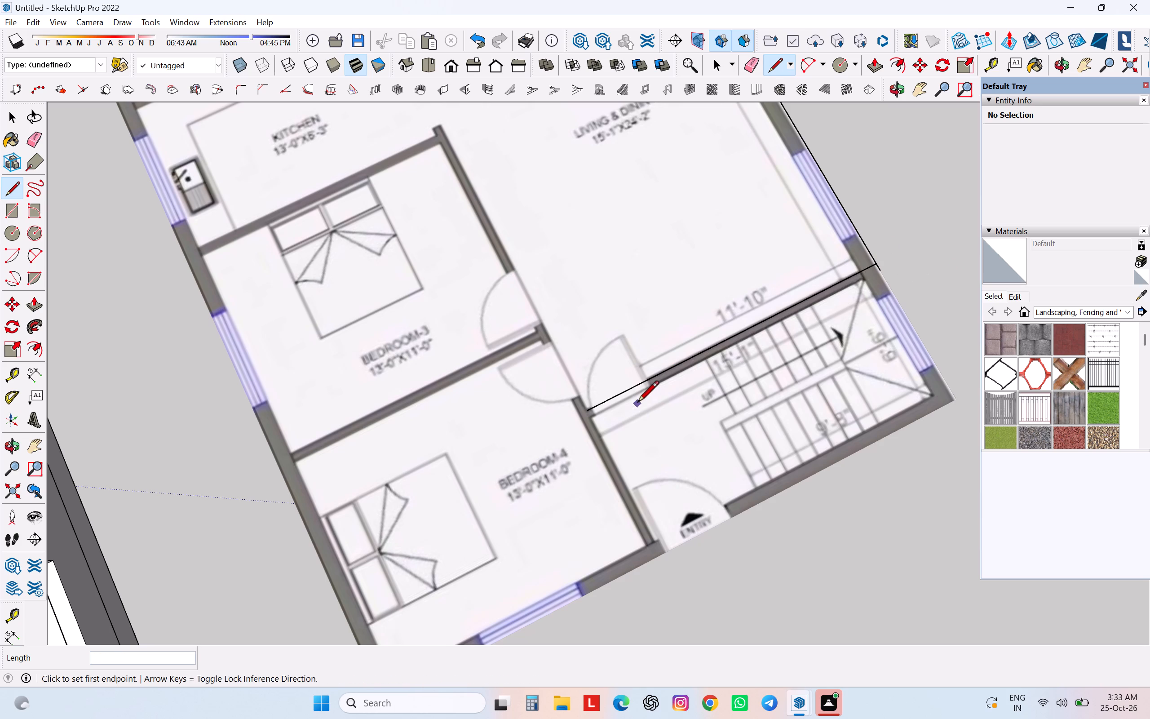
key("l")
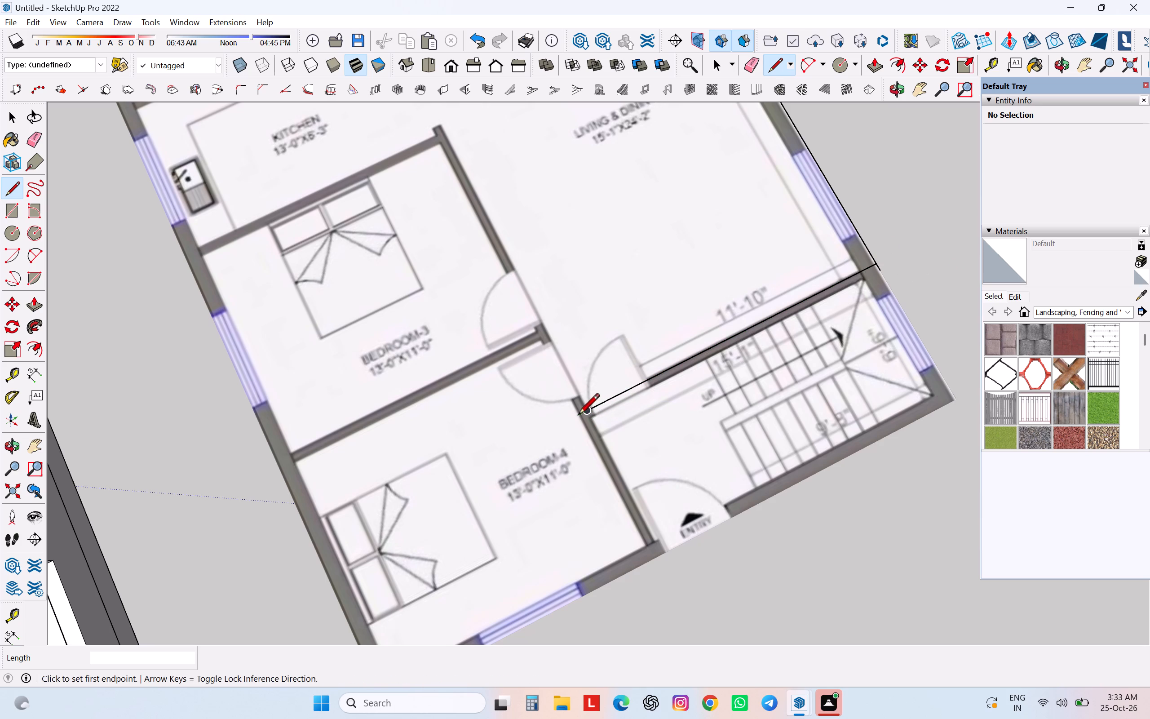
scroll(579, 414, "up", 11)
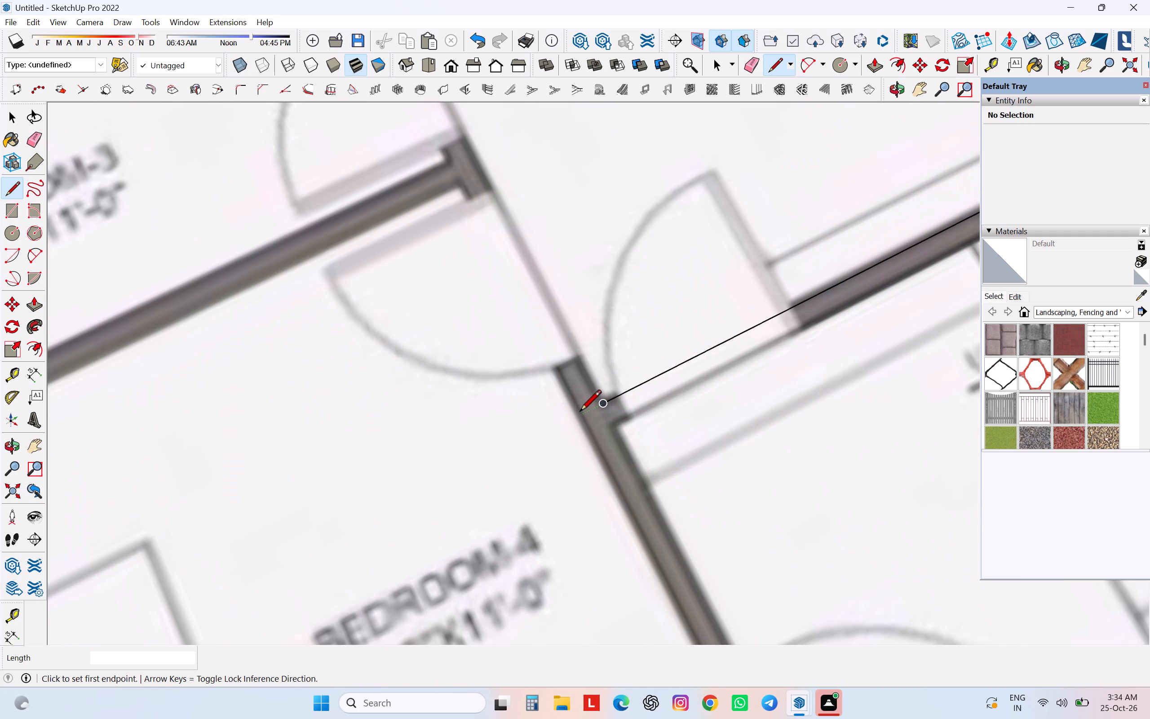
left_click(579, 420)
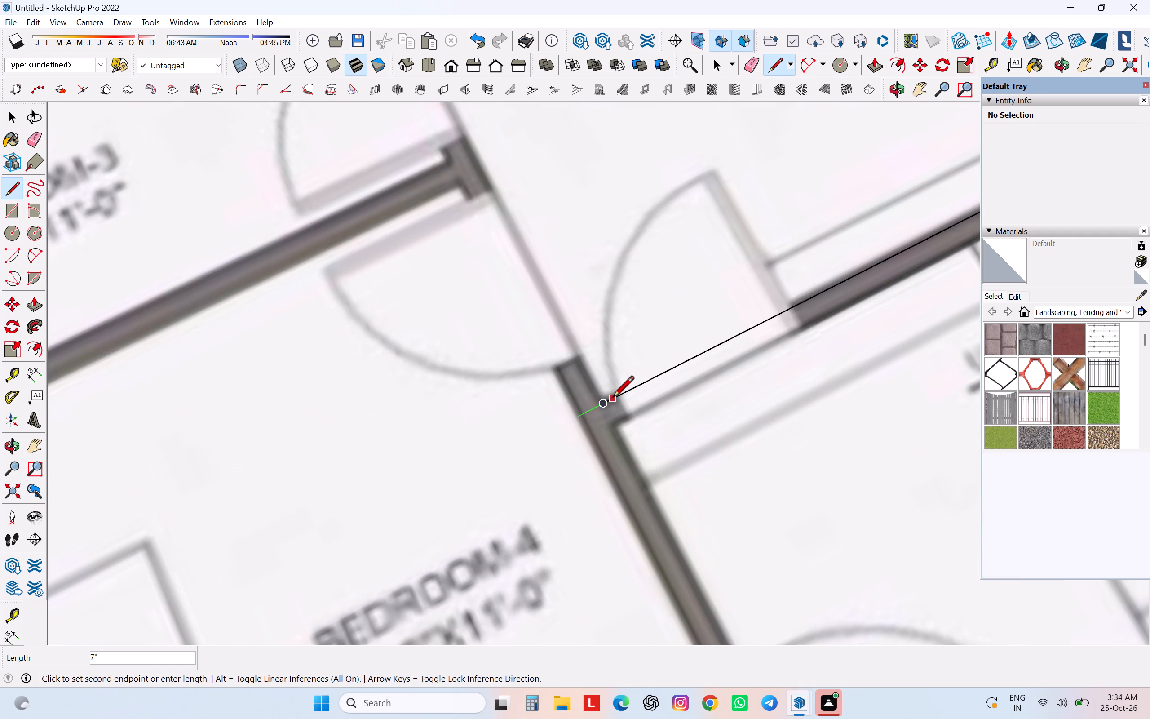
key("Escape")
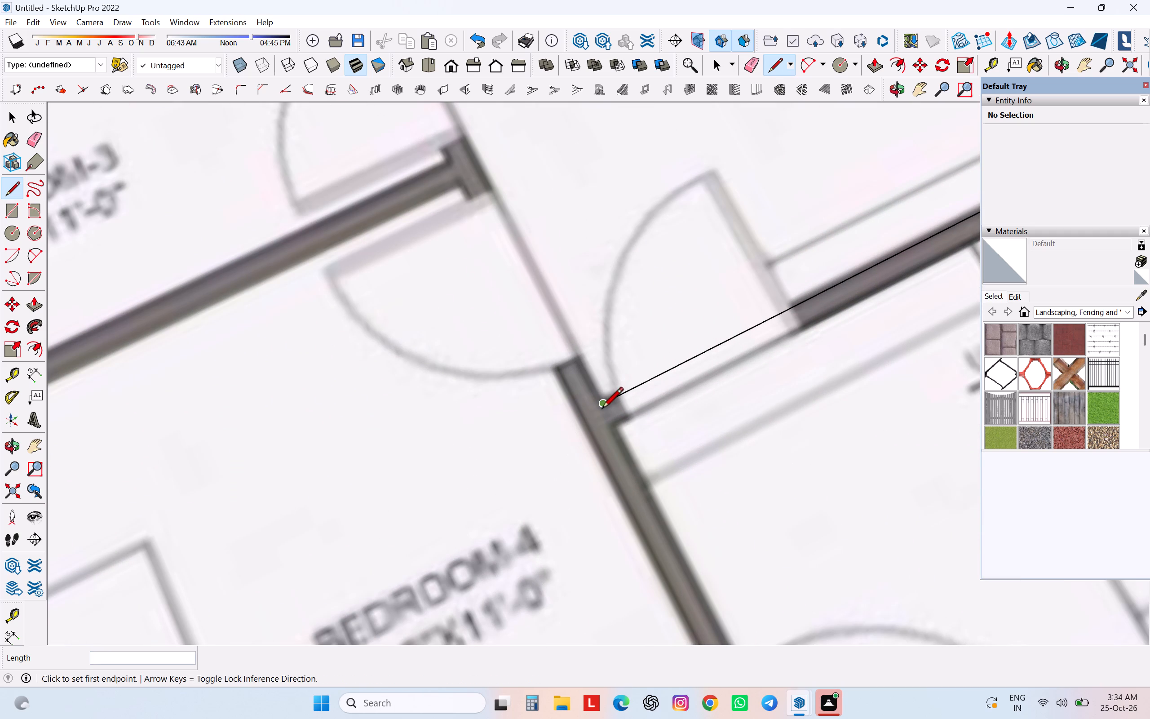
Extend the outline about 5 inches across the end of the Bedroom-4 partition and along that partition to the plan's front edge.
left_click(601, 404)
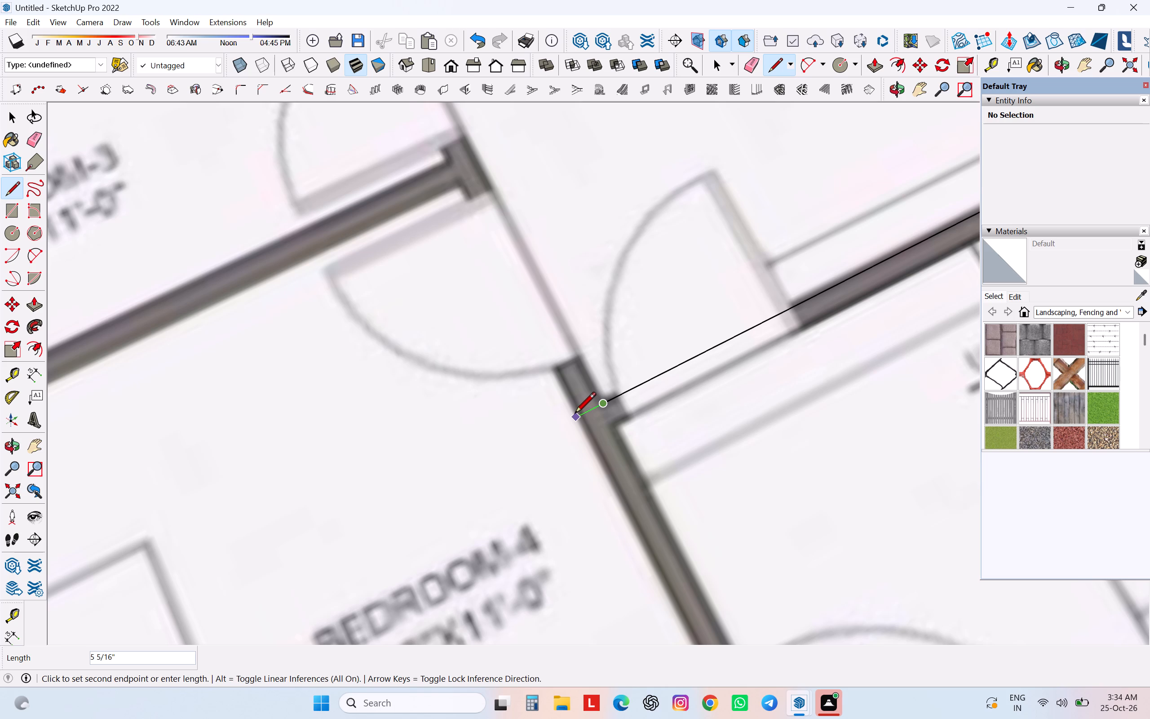
left_click(578, 416)
scroll(620, 357, "down", 12)
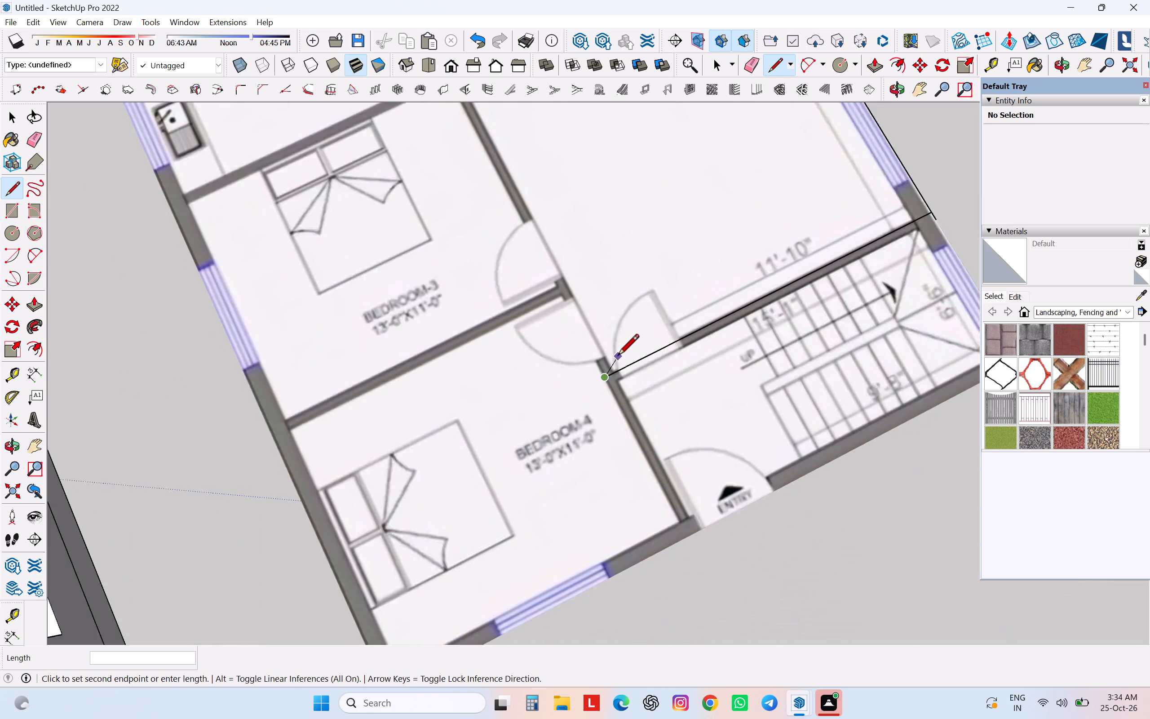
scroll(618, 357, "down", 2)
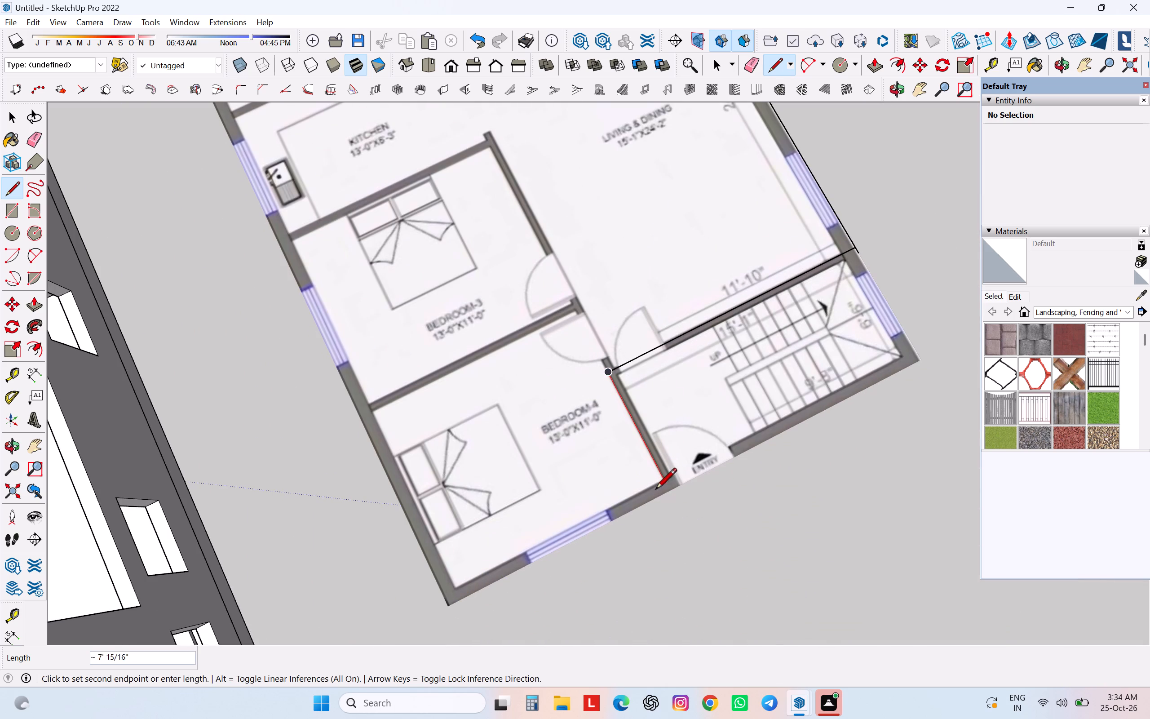
left_click(672, 495)
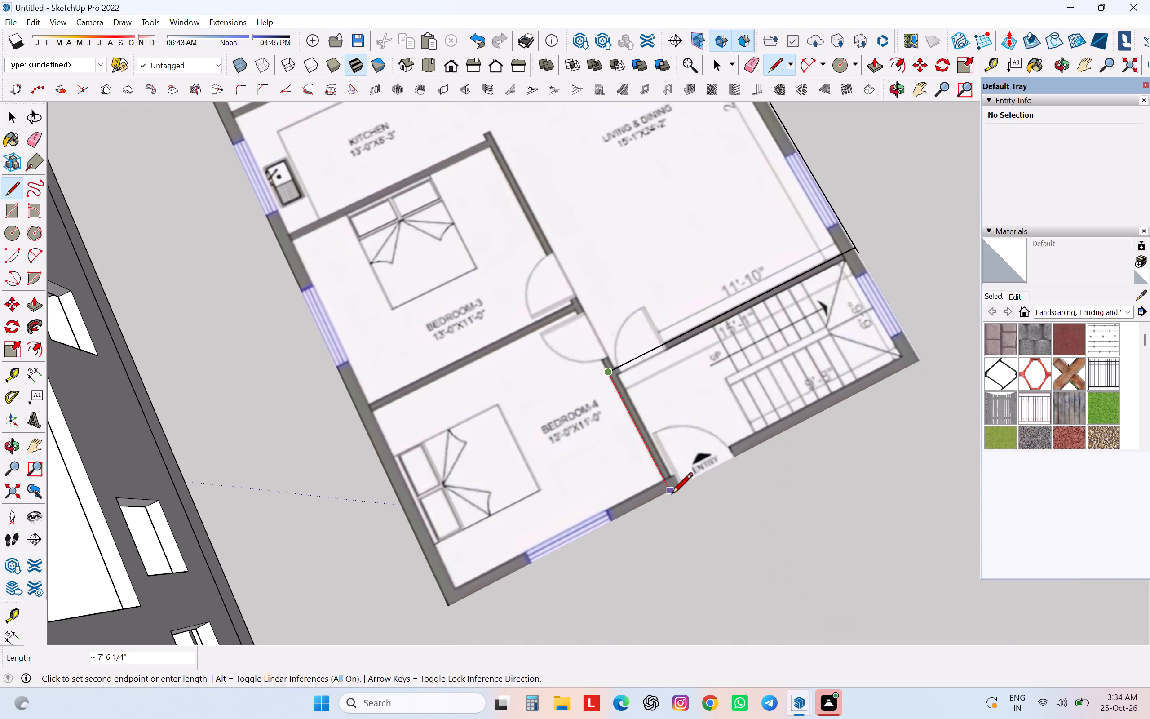
Close the outline with lines about 13' 8" along Bedroom-4's front edge and about 44' 6" along the bedroom side to the Bedroom-1 corner.
left_click(451, 608)
scroll(451, 535, "down", 3)
scroll(383, 379, "down", 7)
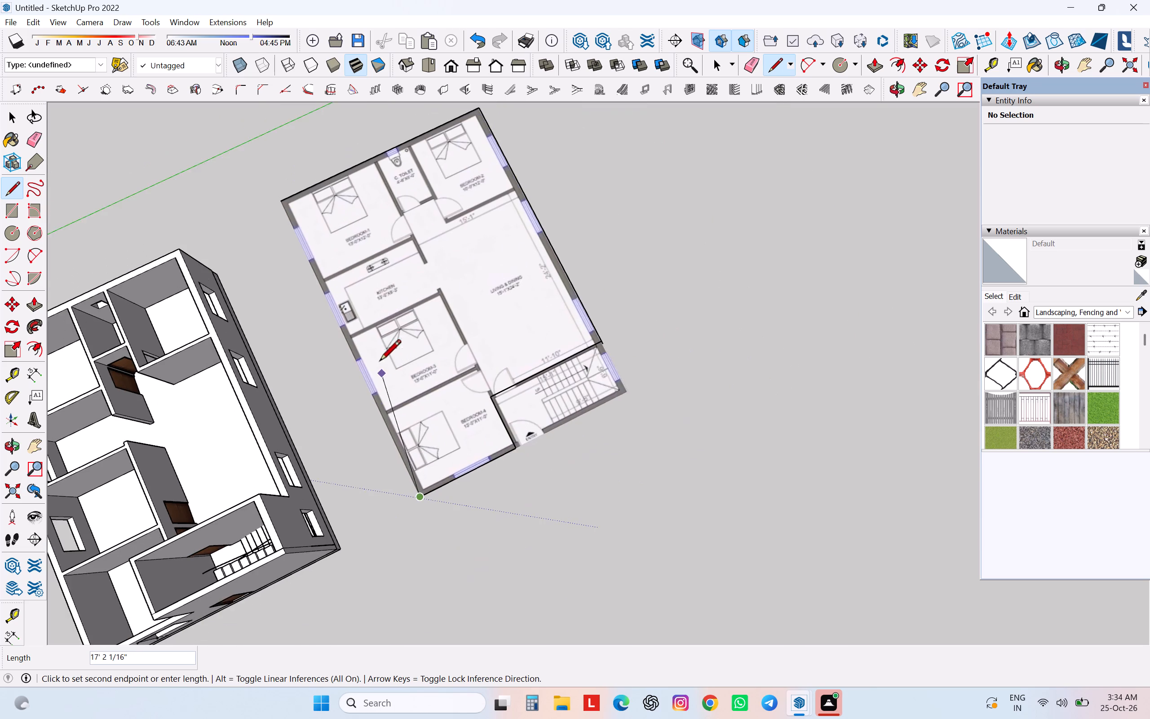
scroll(284, 214, "up", 7)
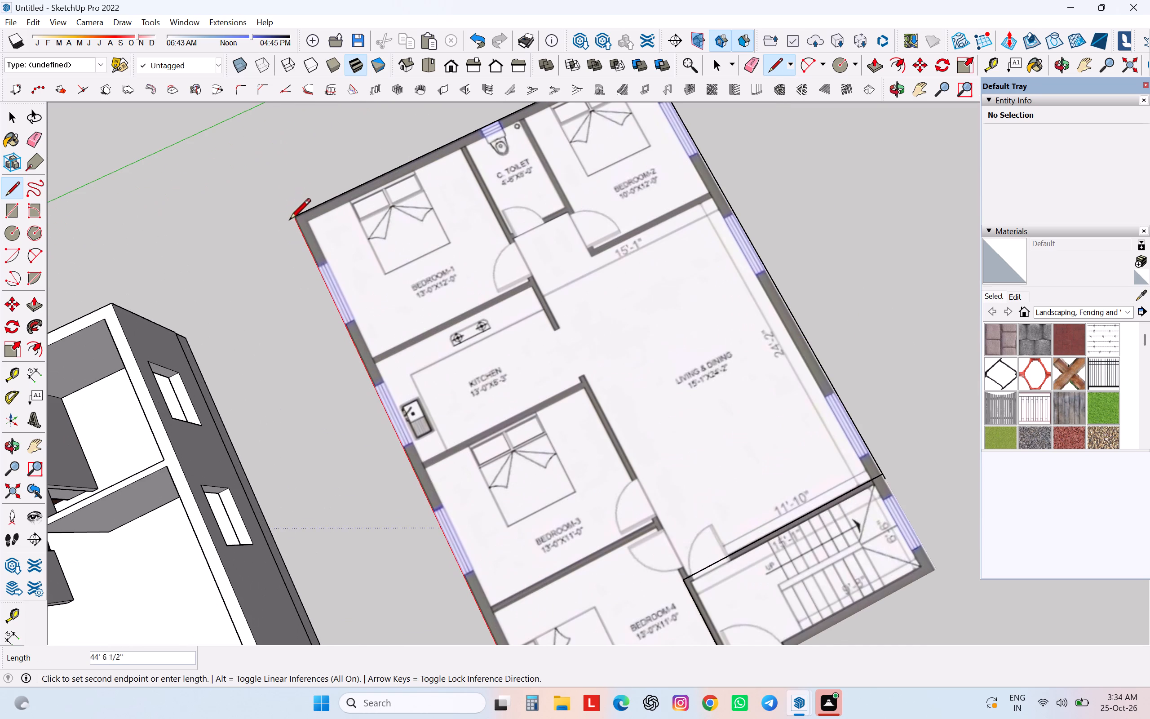
left_click(295, 222)
scroll(298, 227, "down", 3)
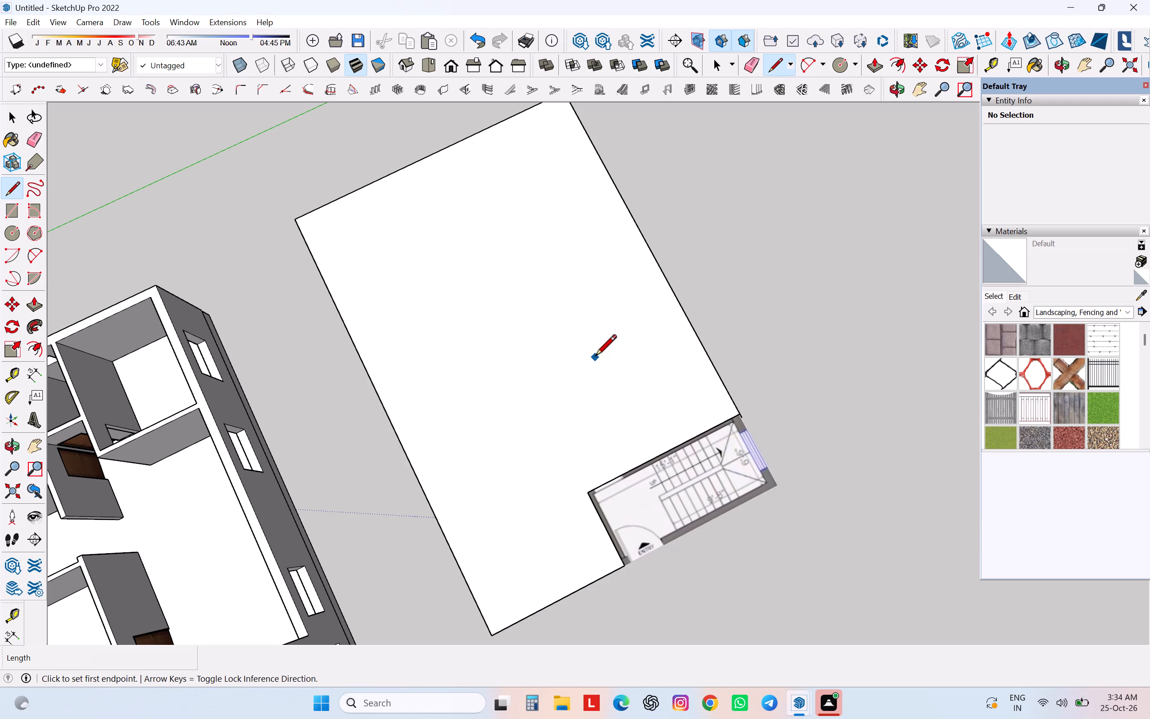
Push/Pull the traced outline face upward 3.94 inches to form the roof slab.
key("p")
left_click(595, 357)
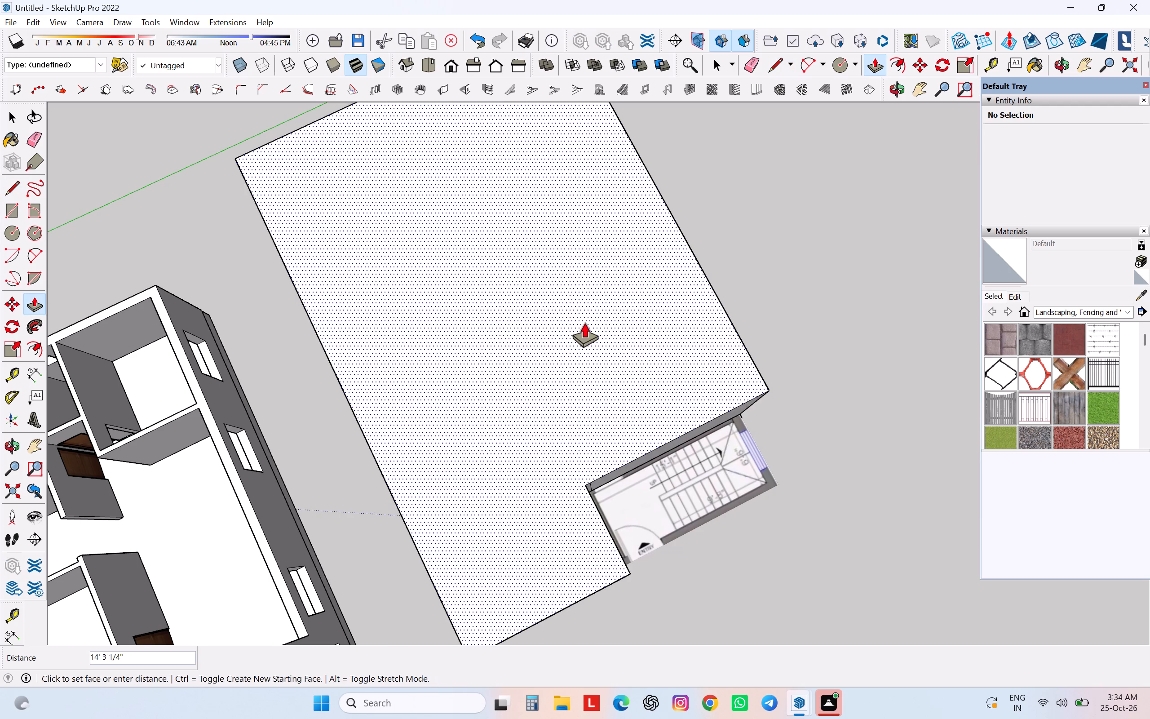
type("3.94")
key("Return")
Make the whole roof slab, with all its faces and edges, into a group.
scroll(585, 320, "down", 6)
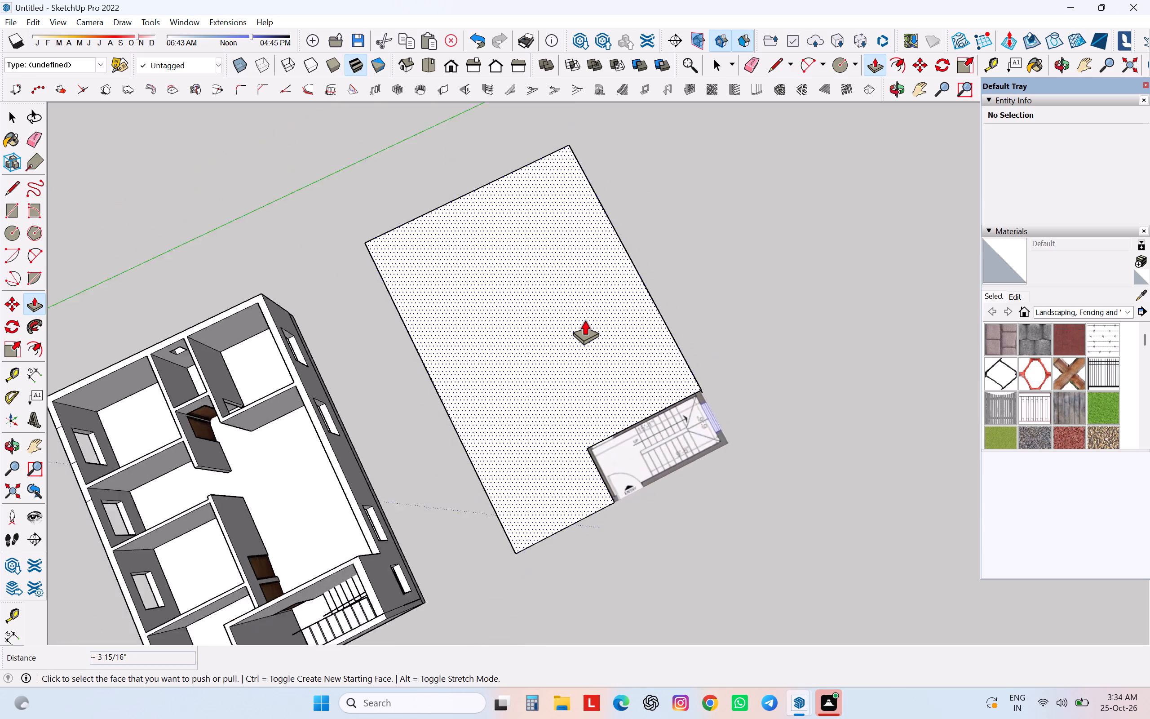
middle_click_drag(575, 499, 404, 261)
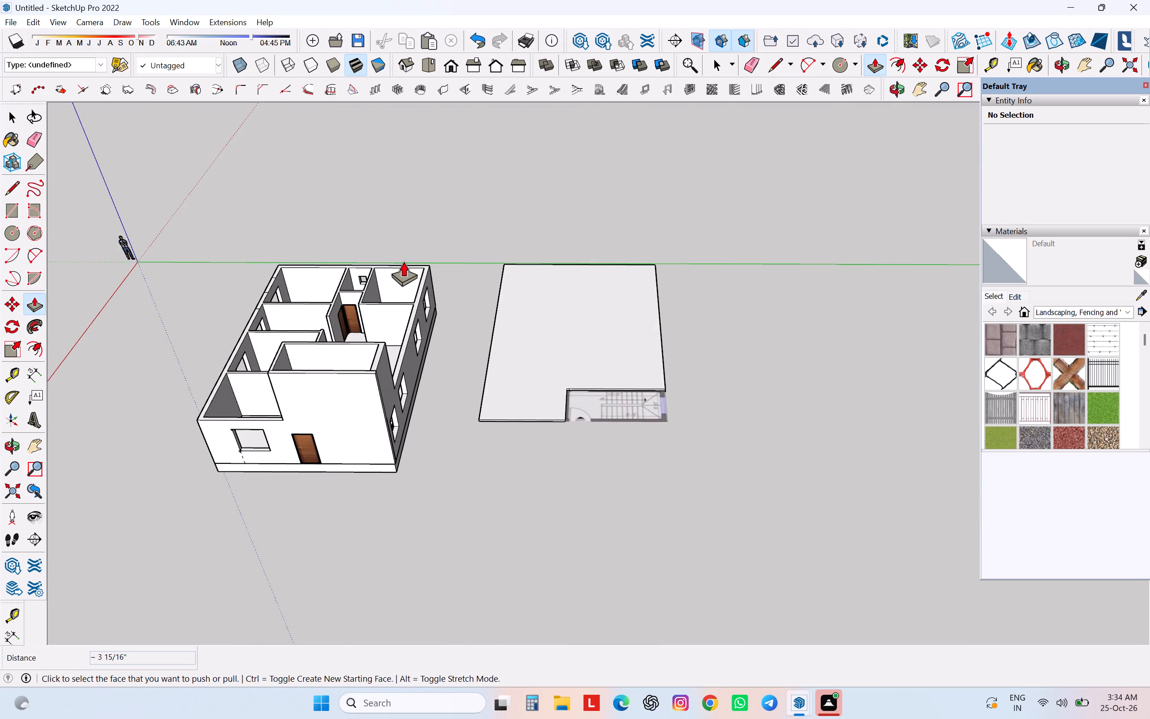
key("space")
triple_click(519, 338)
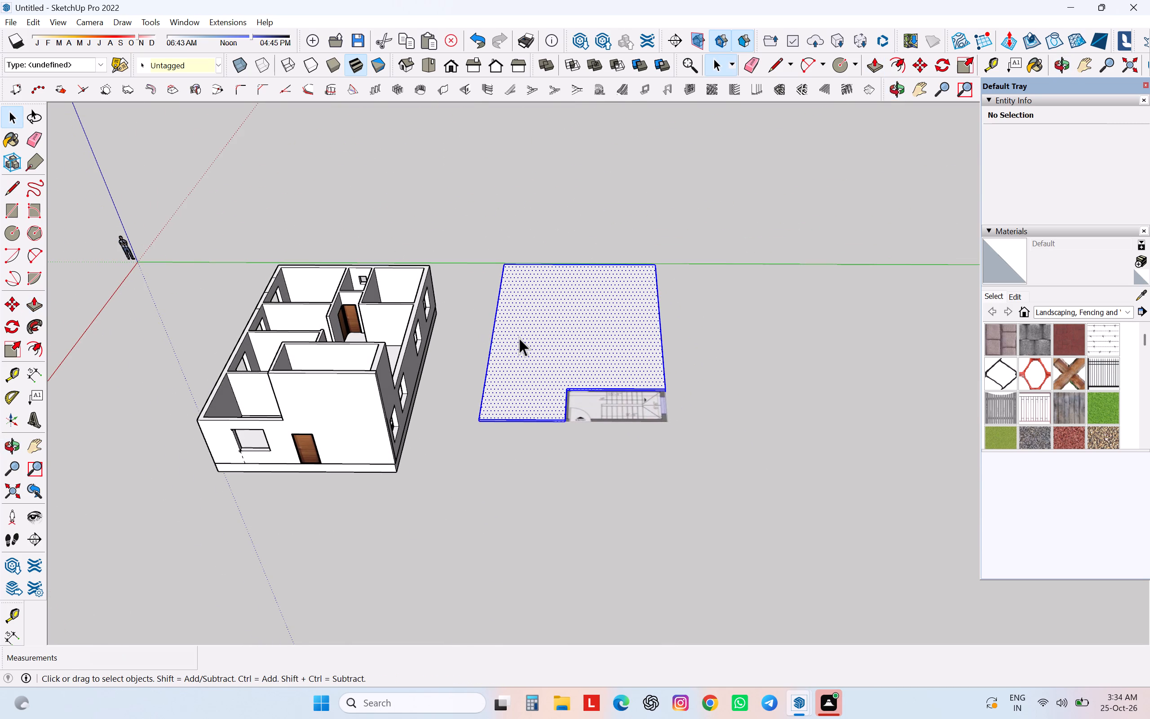
left_click(504, 526)
triple_click(533, 343)
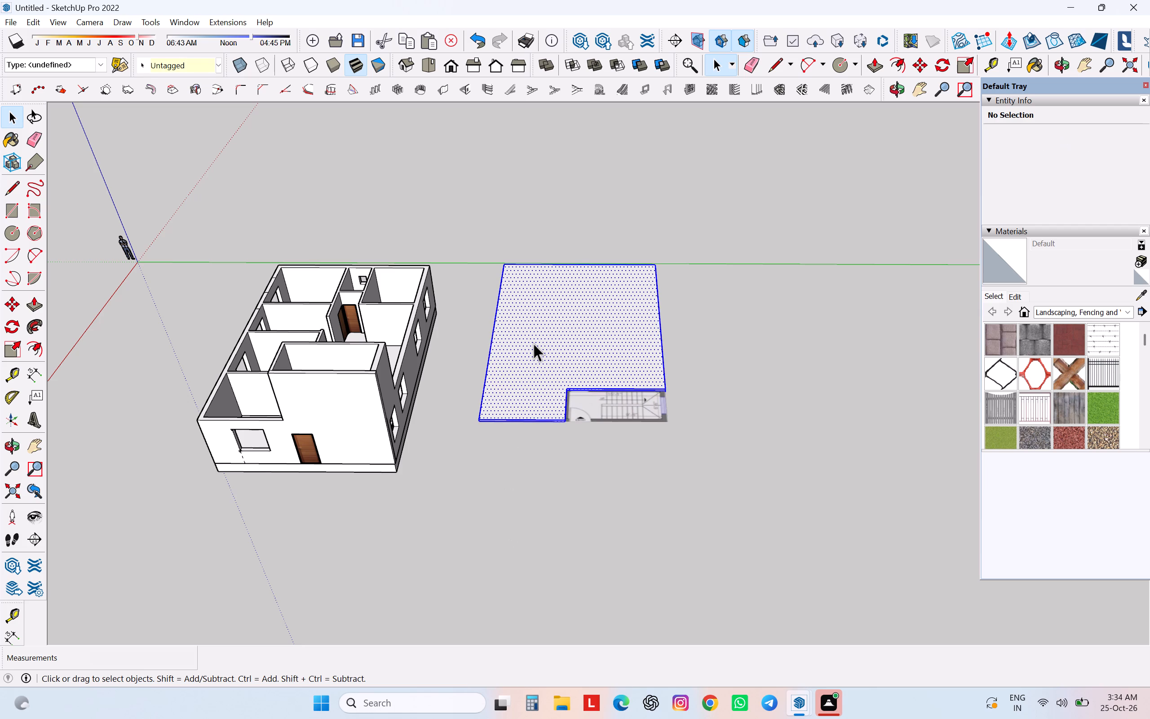
right_click(533, 343)
left_click(570, 465)
Move the slab group by its bottom front Bedroom-4 corner onto the matching top corner of the house walls.
scroll(535, 433, "down", 1)
scroll(535, 432, "up", 6)
scroll(474, 420, "up", 5)
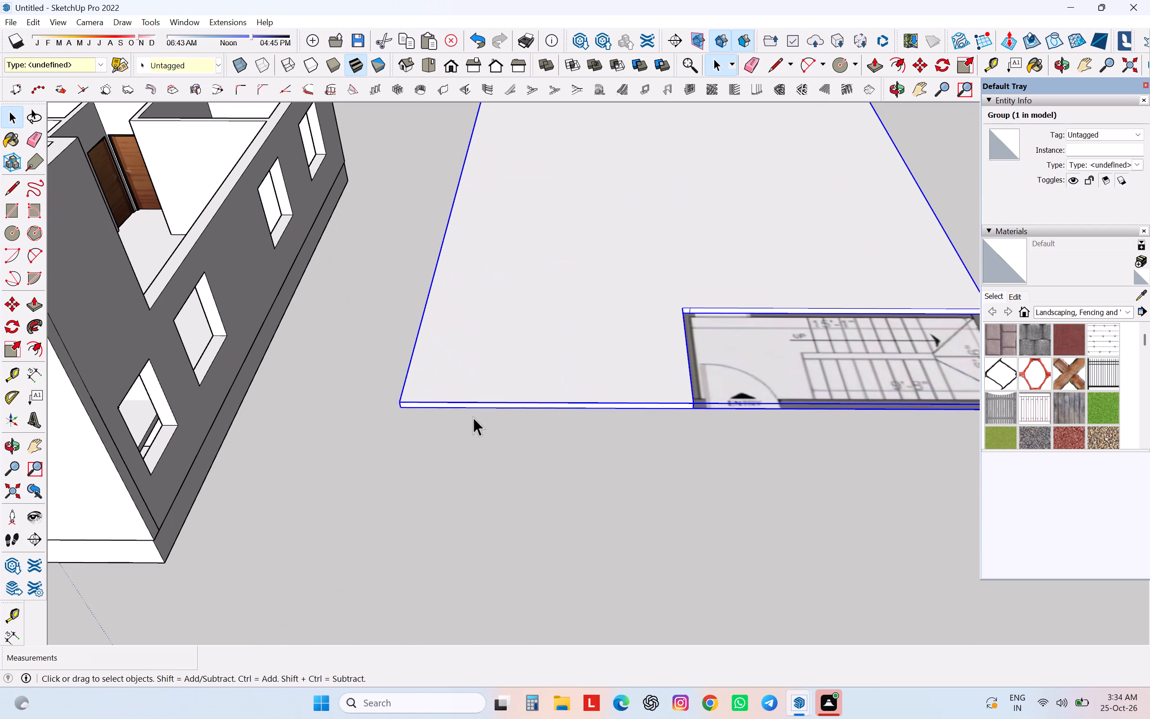
key("m")
scroll(436, 428, "up", 6)
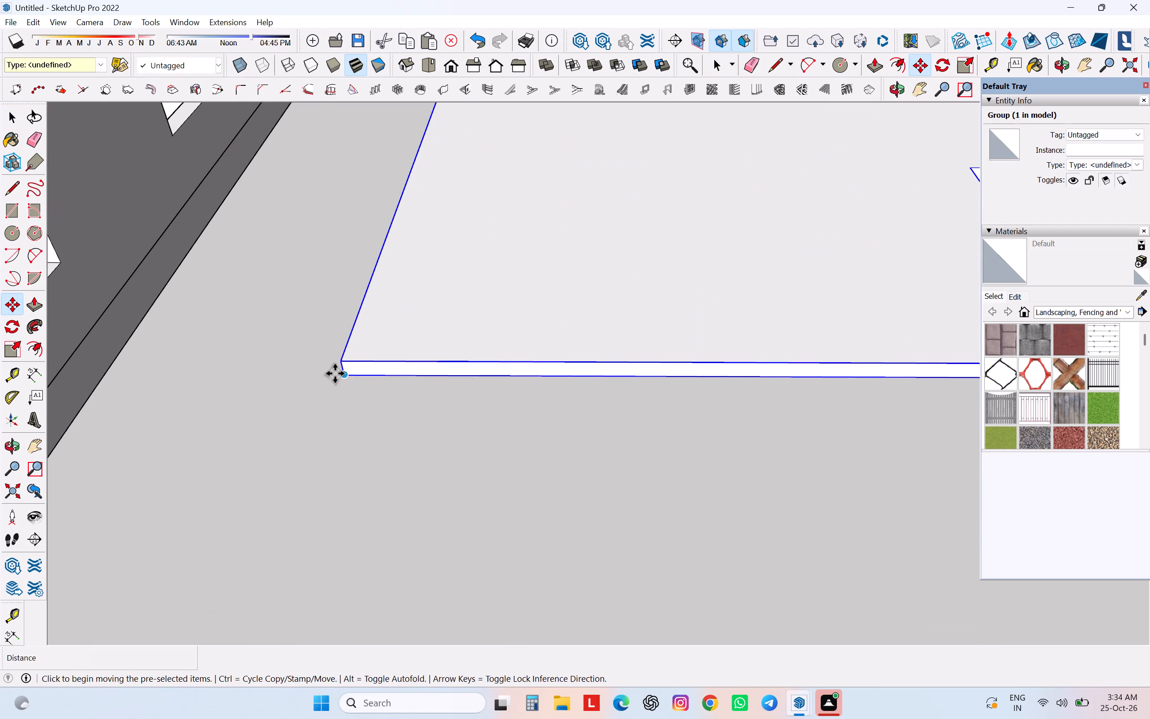
left_click(342, 376)
scroll(347, 380, "down", 20)
scroll(347, 380, "down", 1)
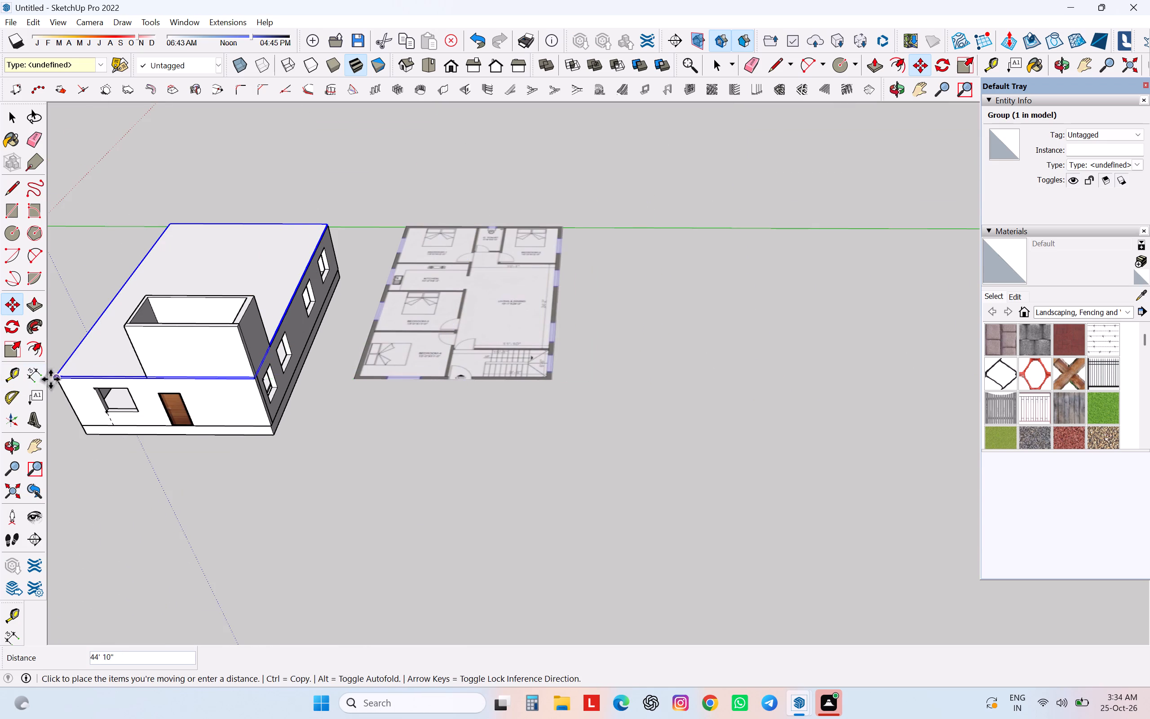
scroll(62, 373, "up", 9)
scroll(113, 399, "up", 6)
middle_click_drag(116, 394, 432, 362)
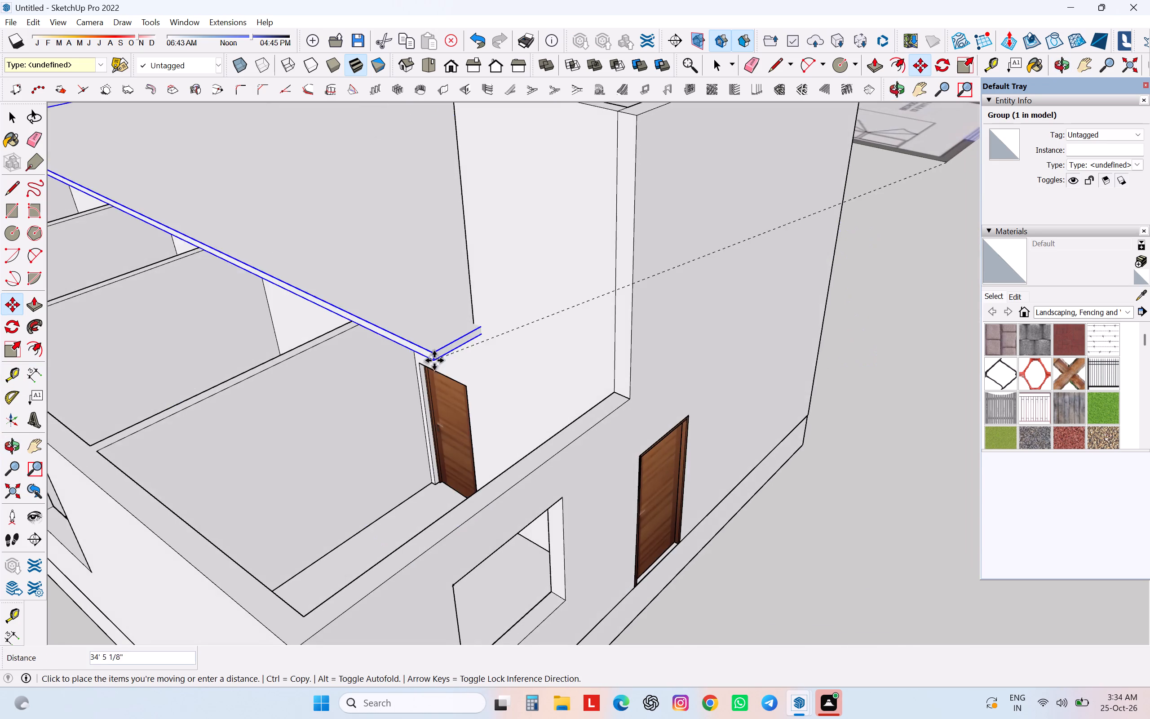
scroll(434, 356, "down", 8)
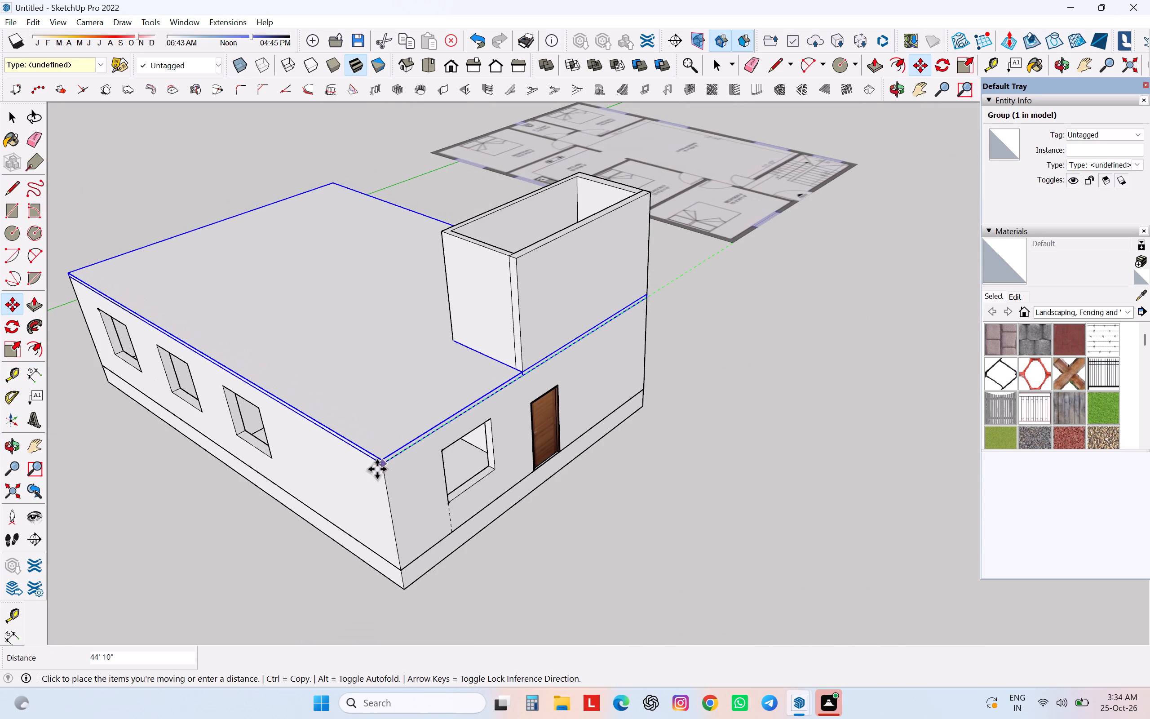
left_click(386, 459)
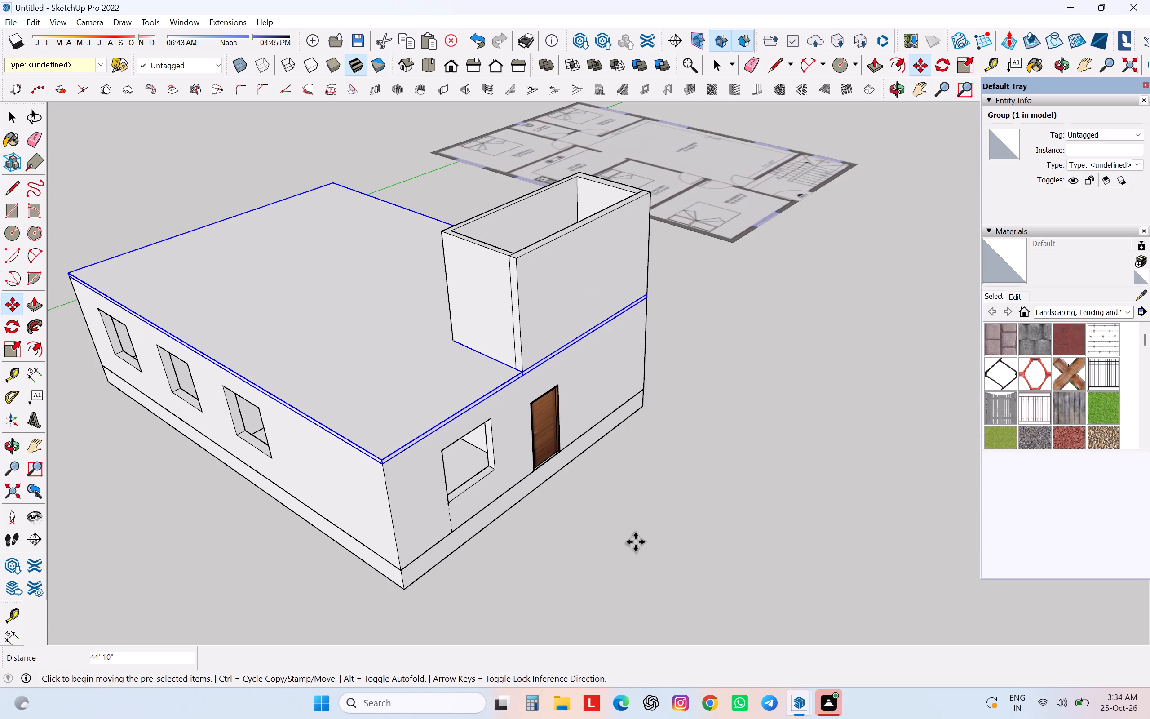
key("space")
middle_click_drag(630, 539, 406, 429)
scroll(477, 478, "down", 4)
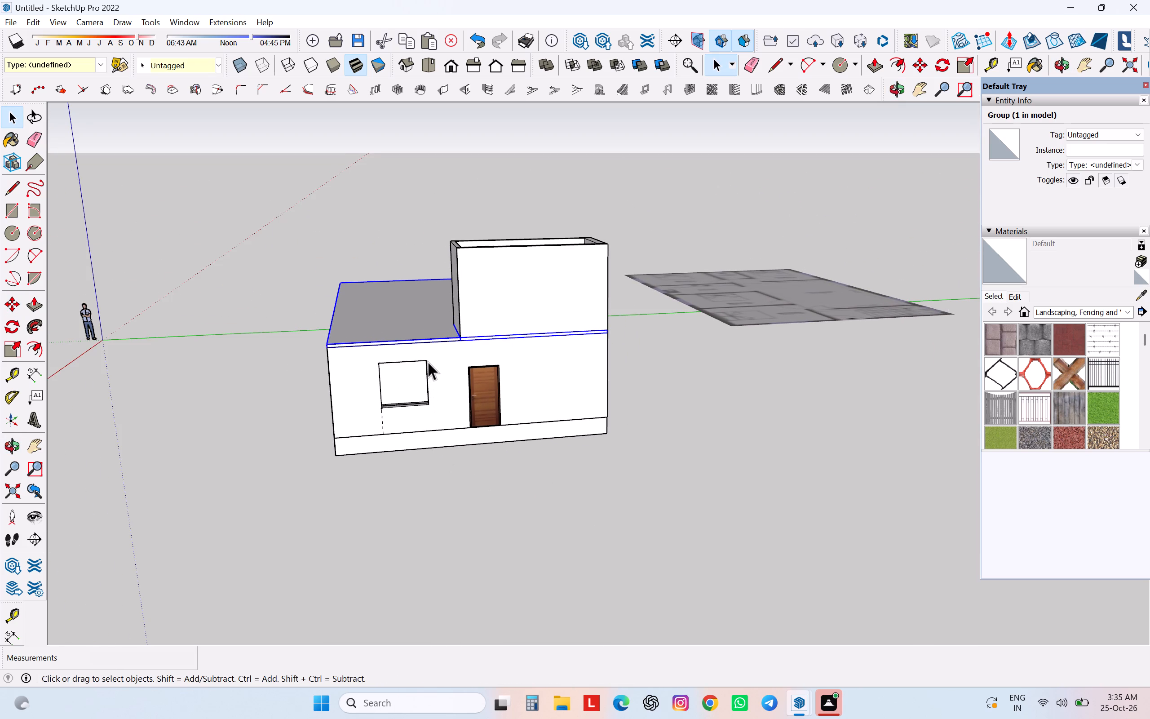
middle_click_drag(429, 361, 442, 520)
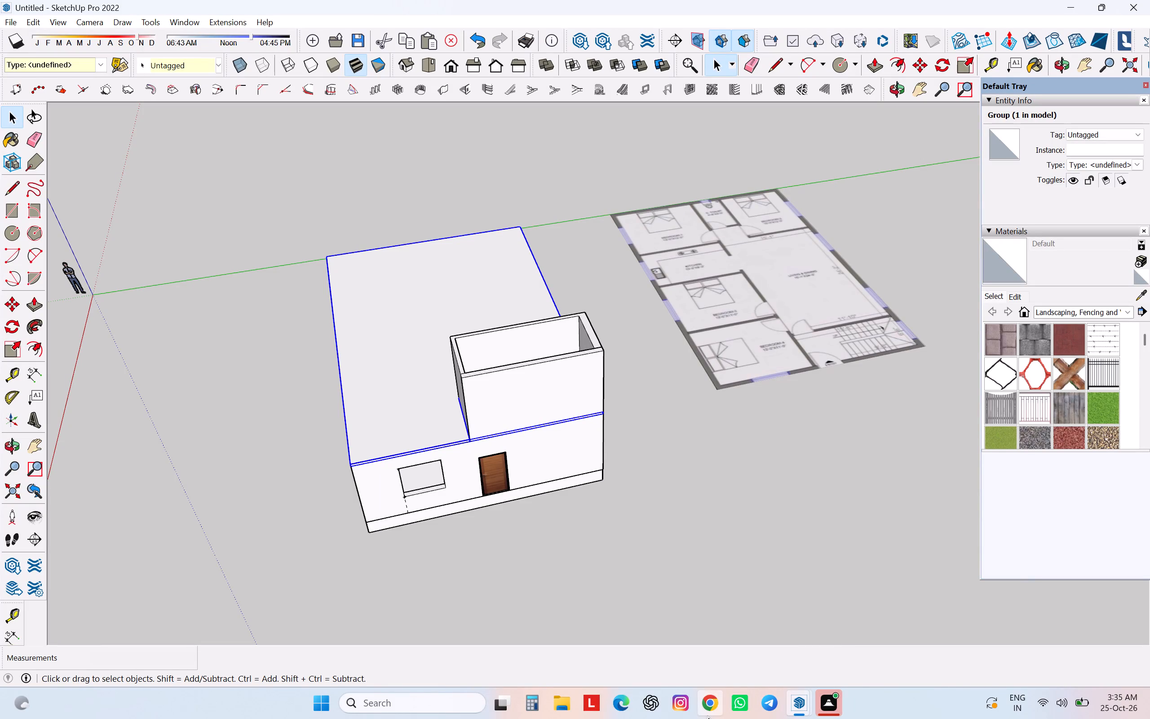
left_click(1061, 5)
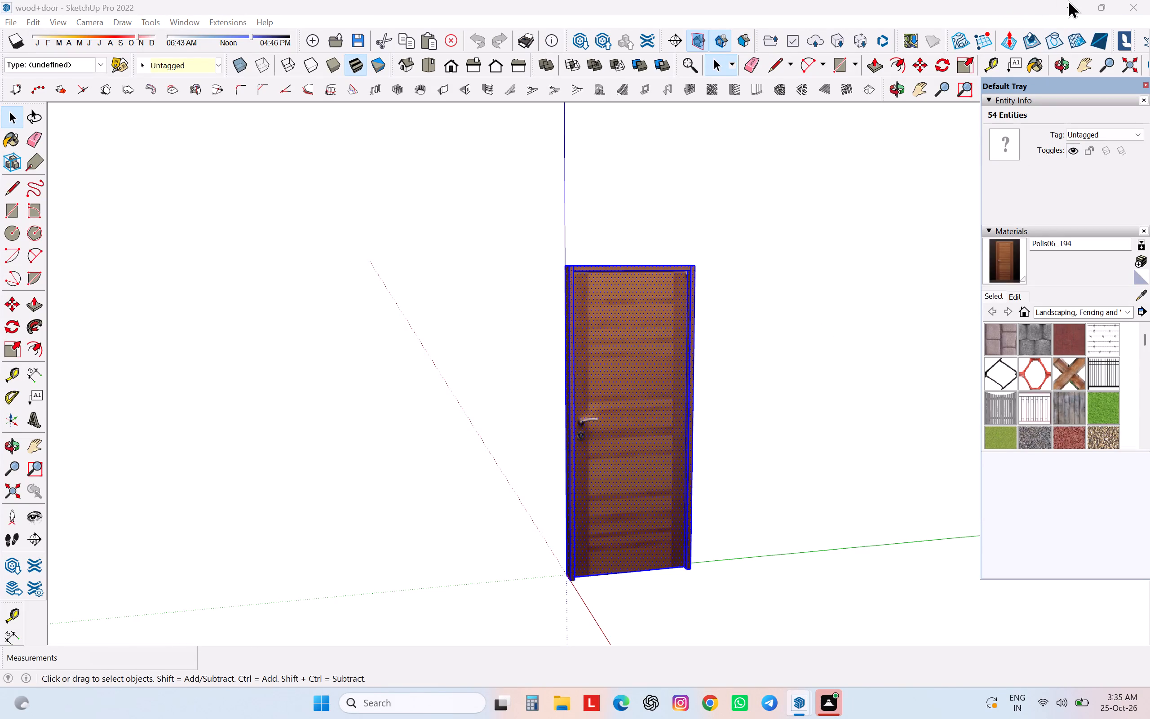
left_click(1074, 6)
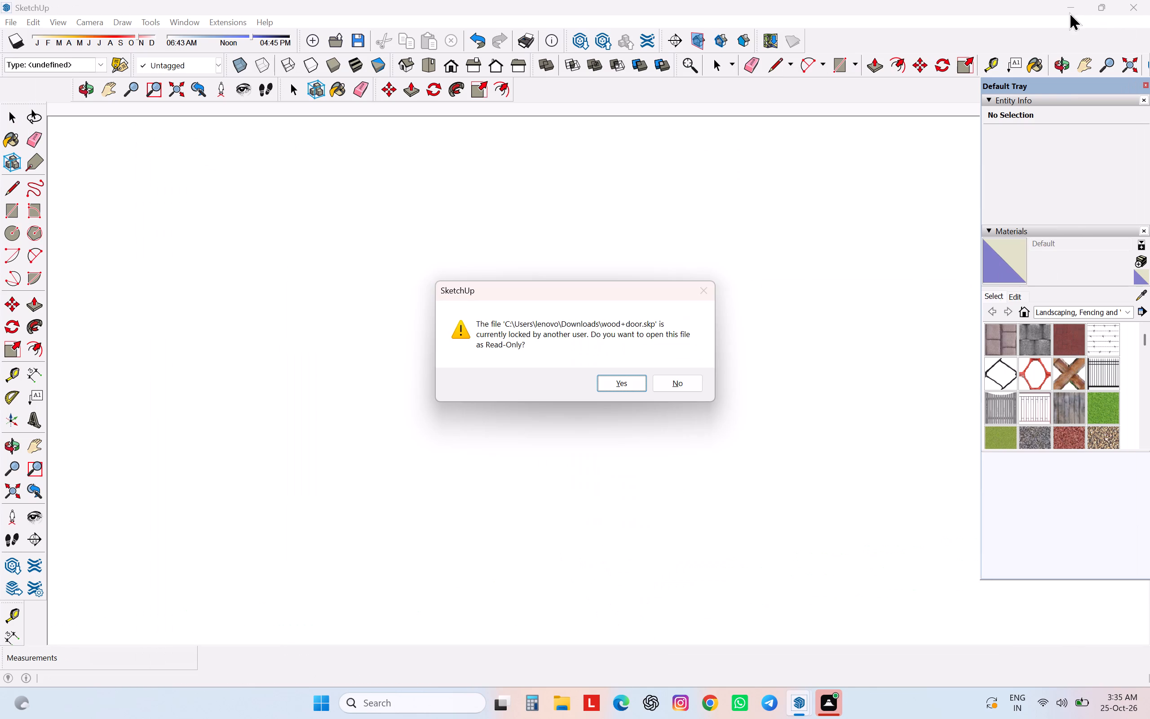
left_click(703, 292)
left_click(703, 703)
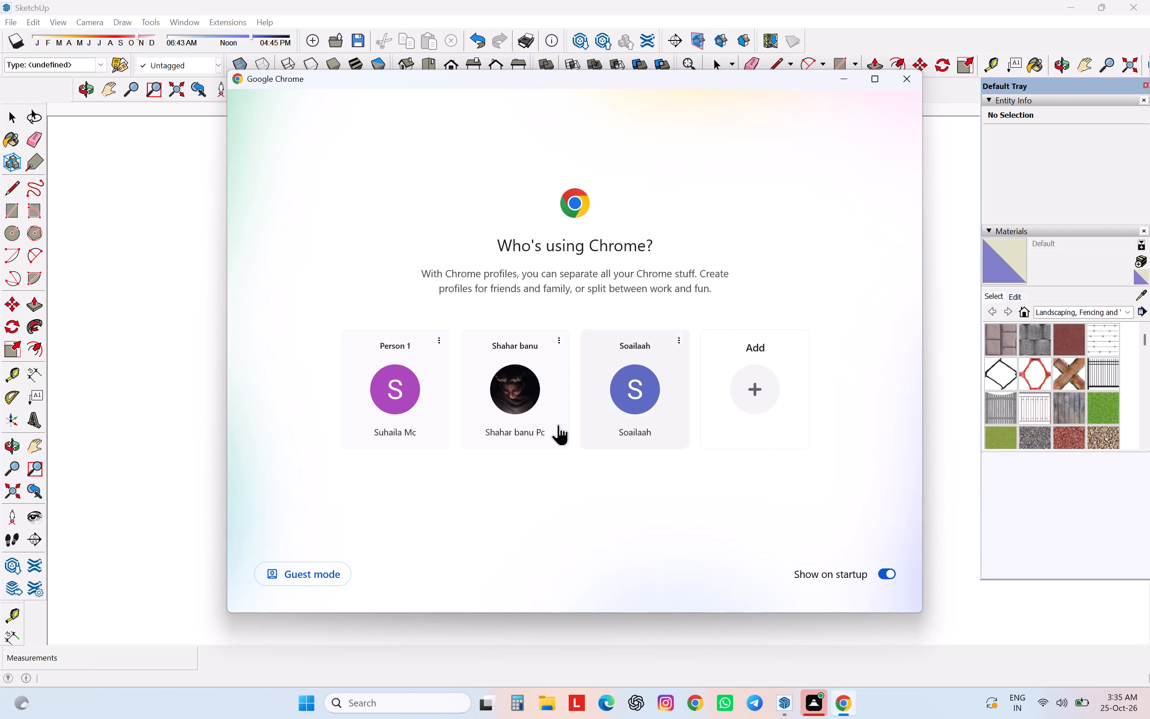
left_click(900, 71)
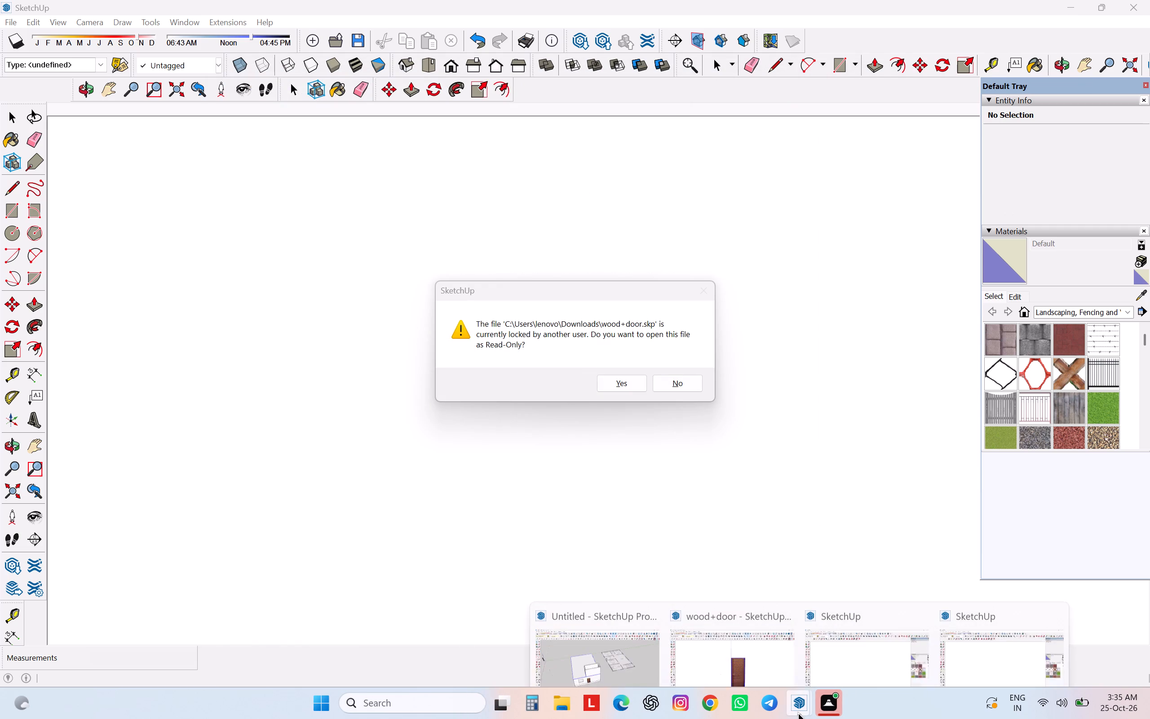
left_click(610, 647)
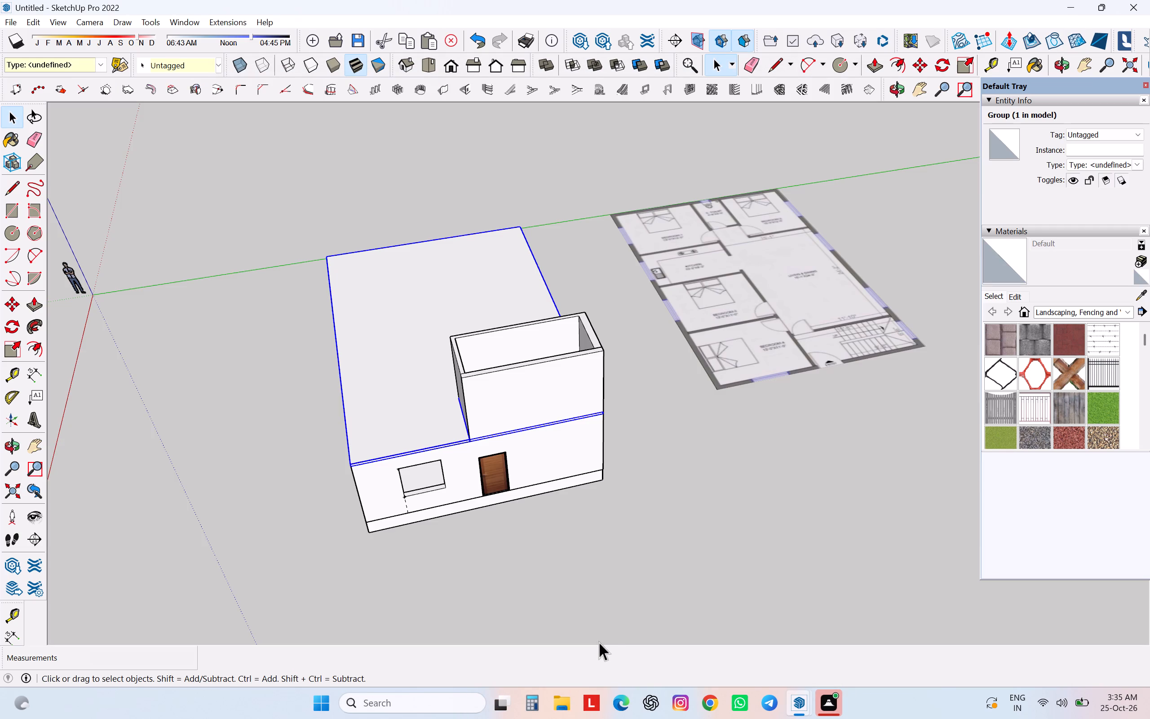
Save the model in the Documents folder as "30x45ft North Facing Residential House Plan -1350sq ft".
key("ctrl+s")
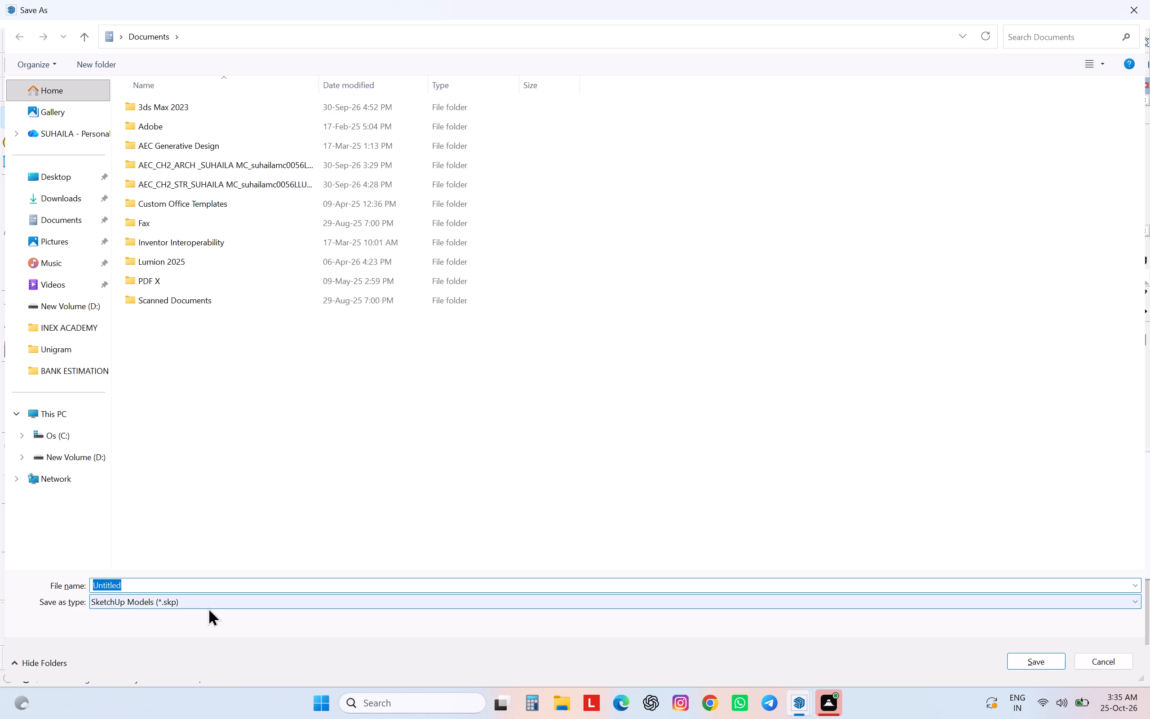
key("3")
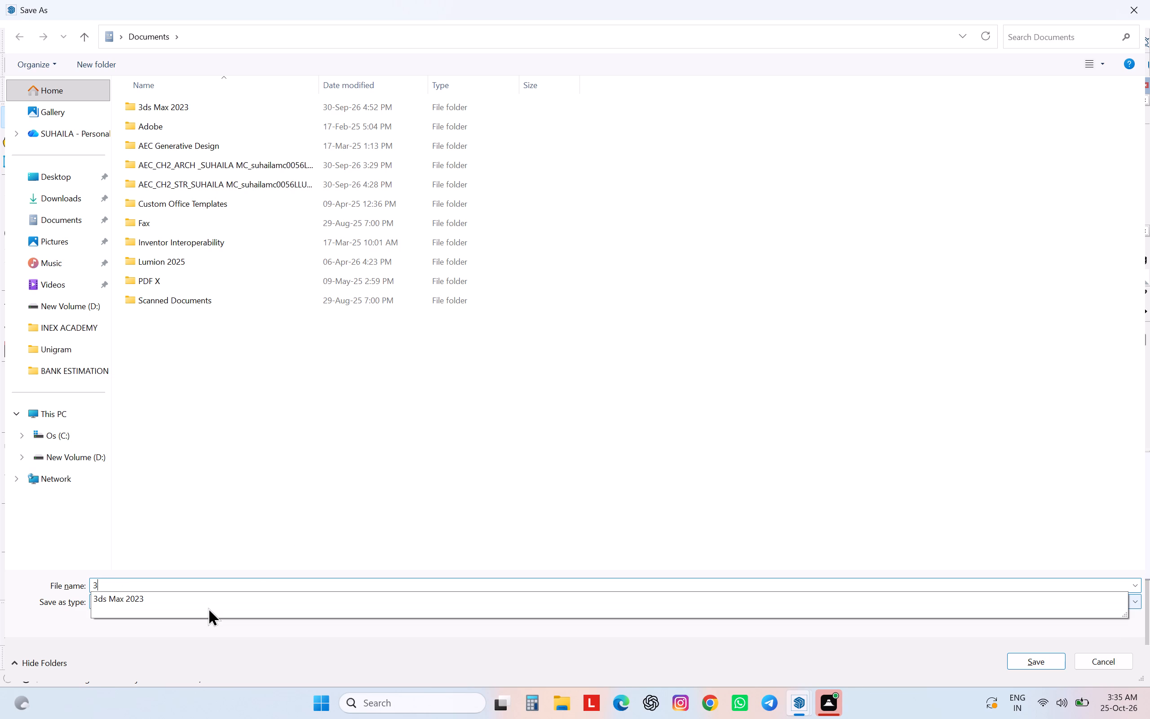
key("0")
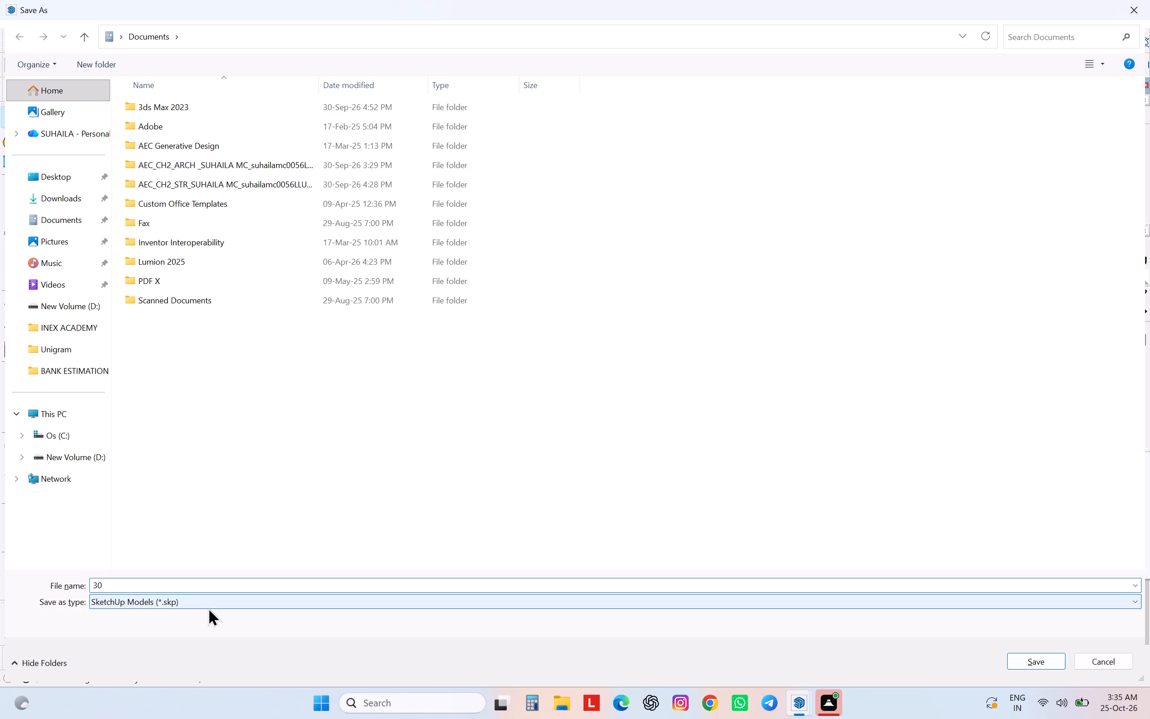
key("x")
type("45")
type("ft")
key("space")
type("orth")
key("space")
key("BackSpace")
key("a")
type("cing")
type("es")
type("idential")
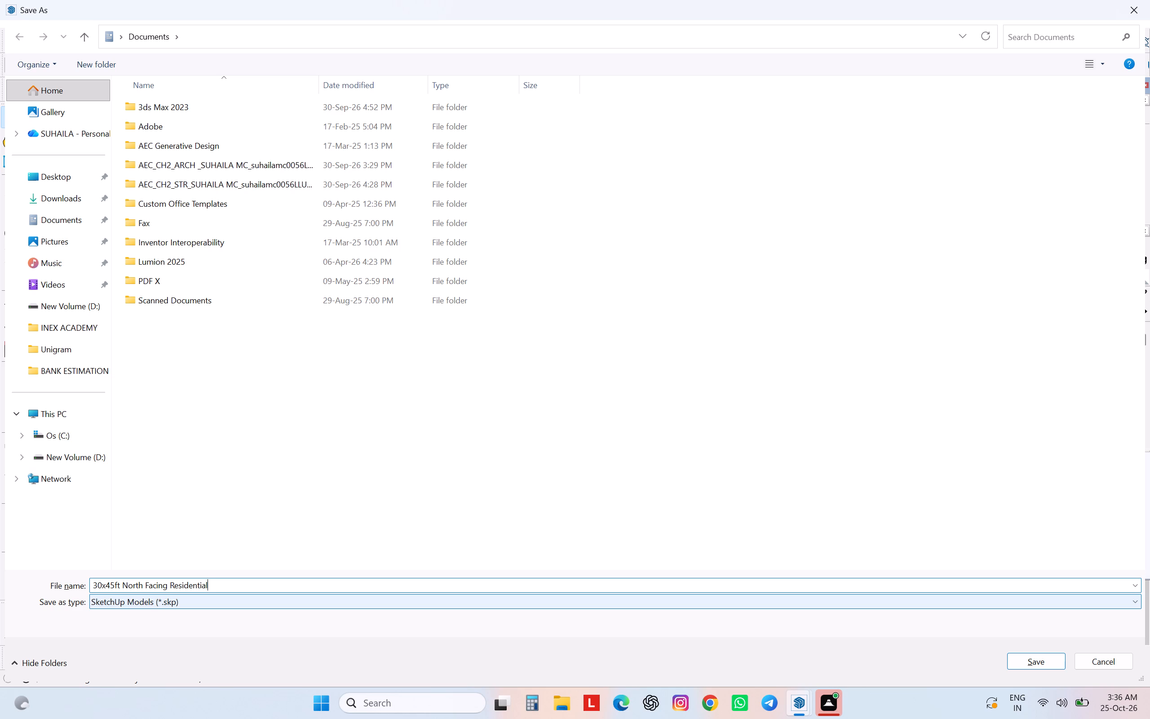
key("space")
key("h")
type("ouse")
key("space")
key("o")
key("BackSpace")
key("p")
type("lan")
key("space")
key("minus")
type("1350")
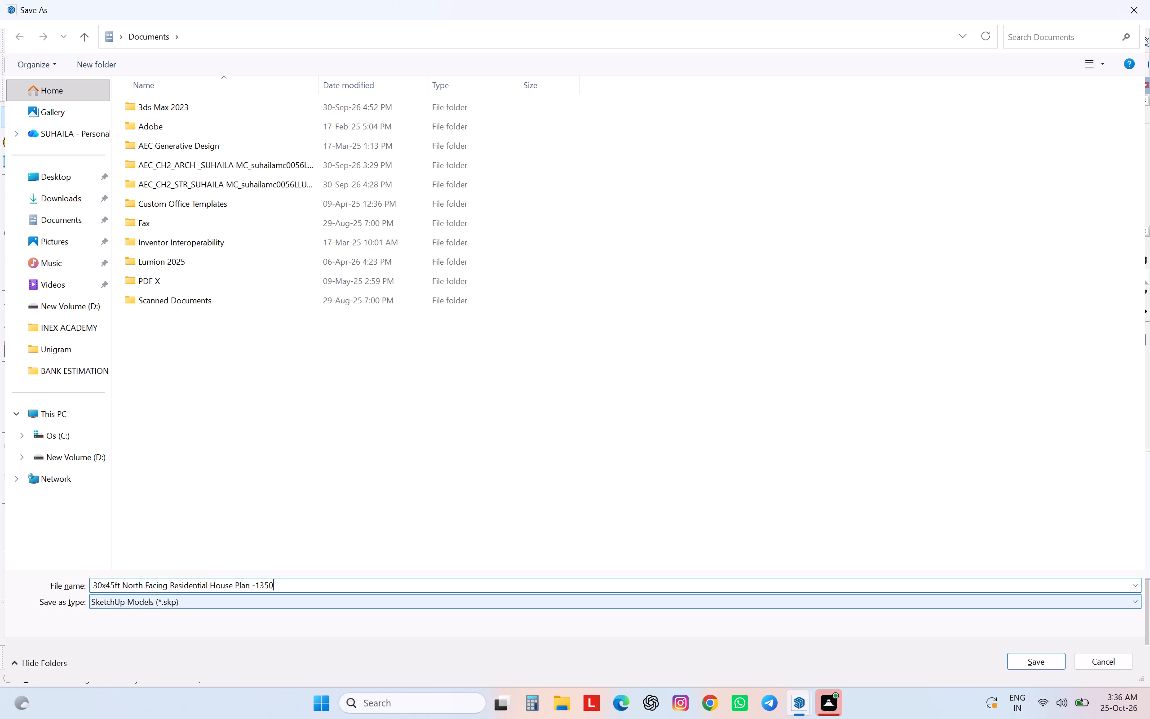
key("s")
key("q")
key("space")
type("ft")
key("Return")
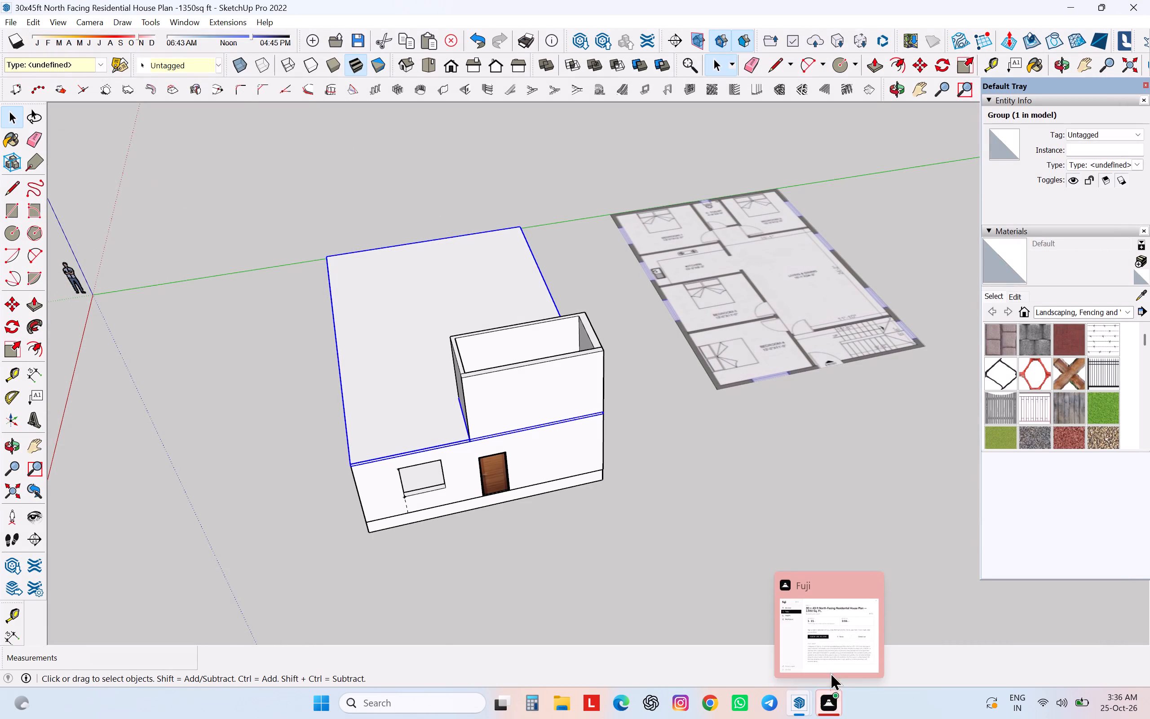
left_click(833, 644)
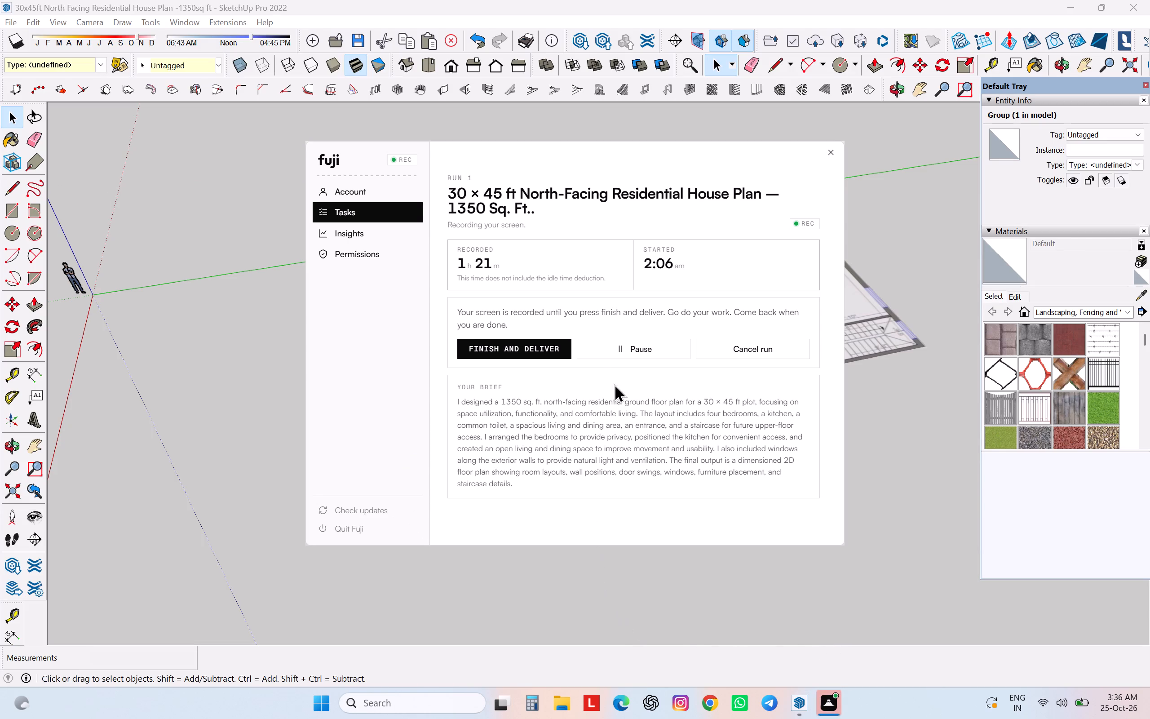
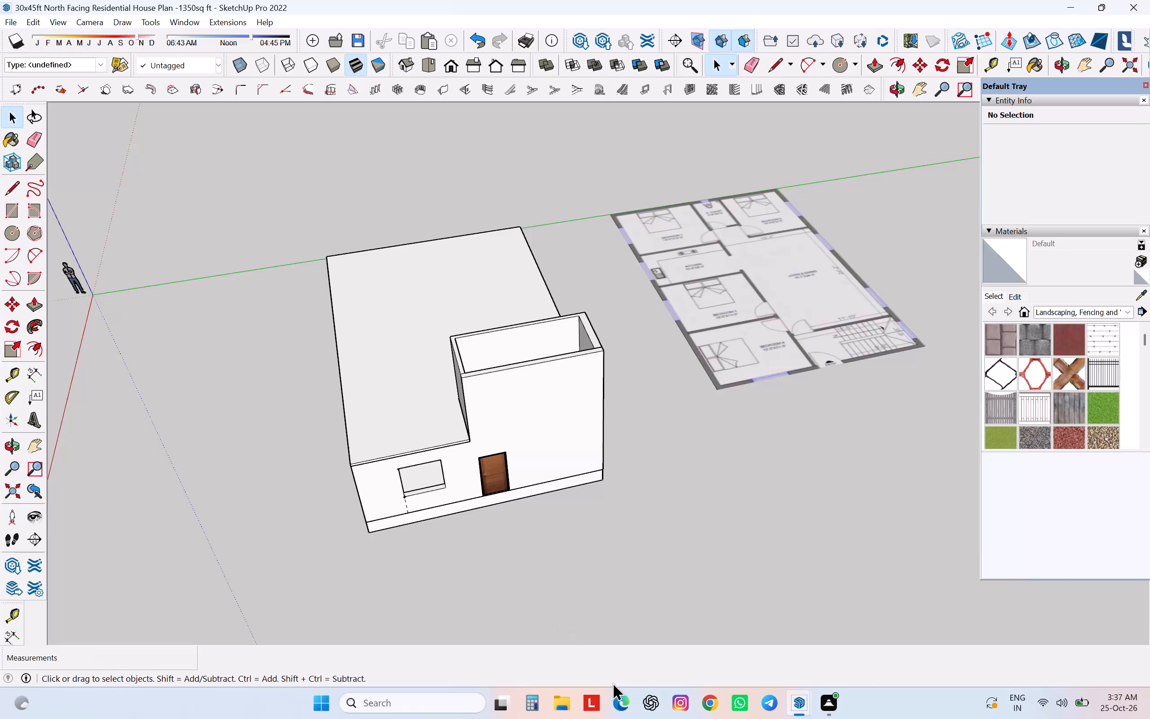
Switch to Google Chrome, search Google for "3d warehouse" and open the 3D Warehouse website.
left_click(700, 711)
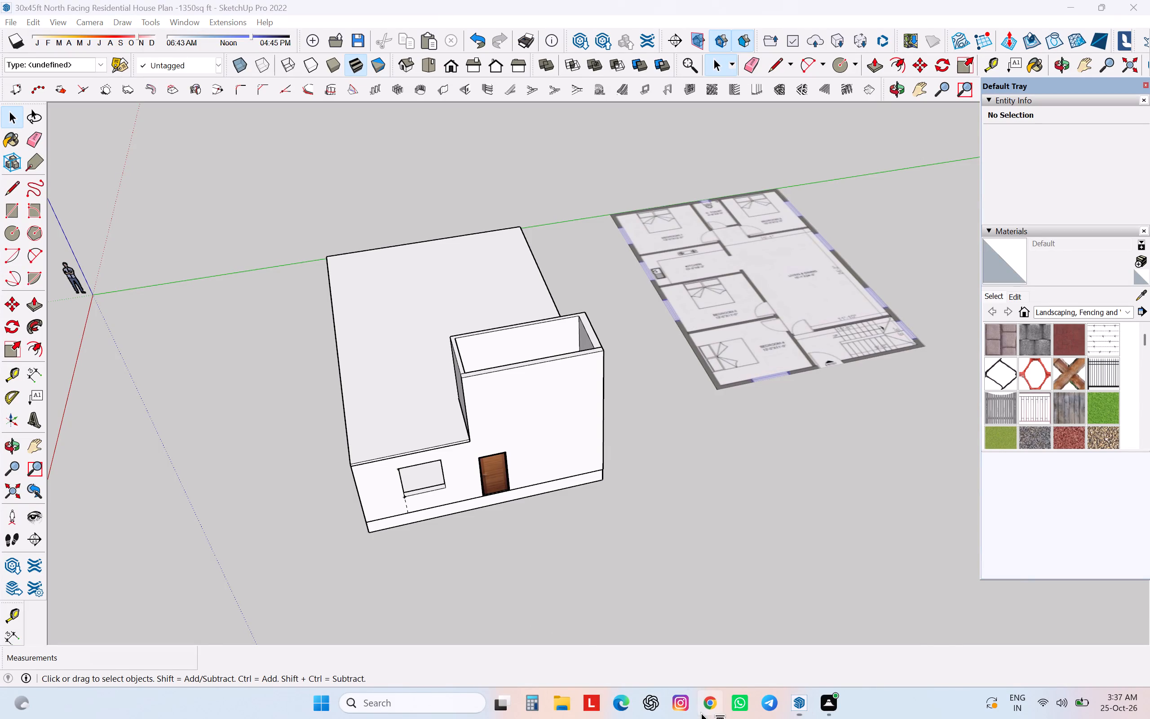
left_click(507, 386)
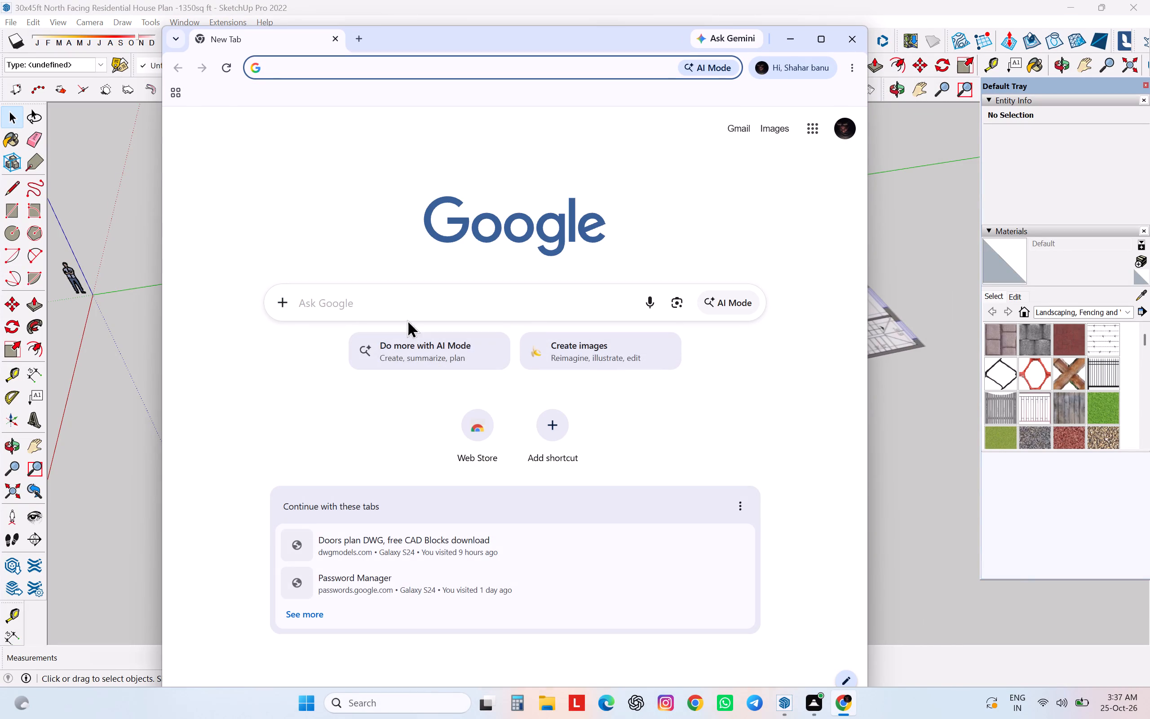
left_click(402, 312)
left_click(359, 358)
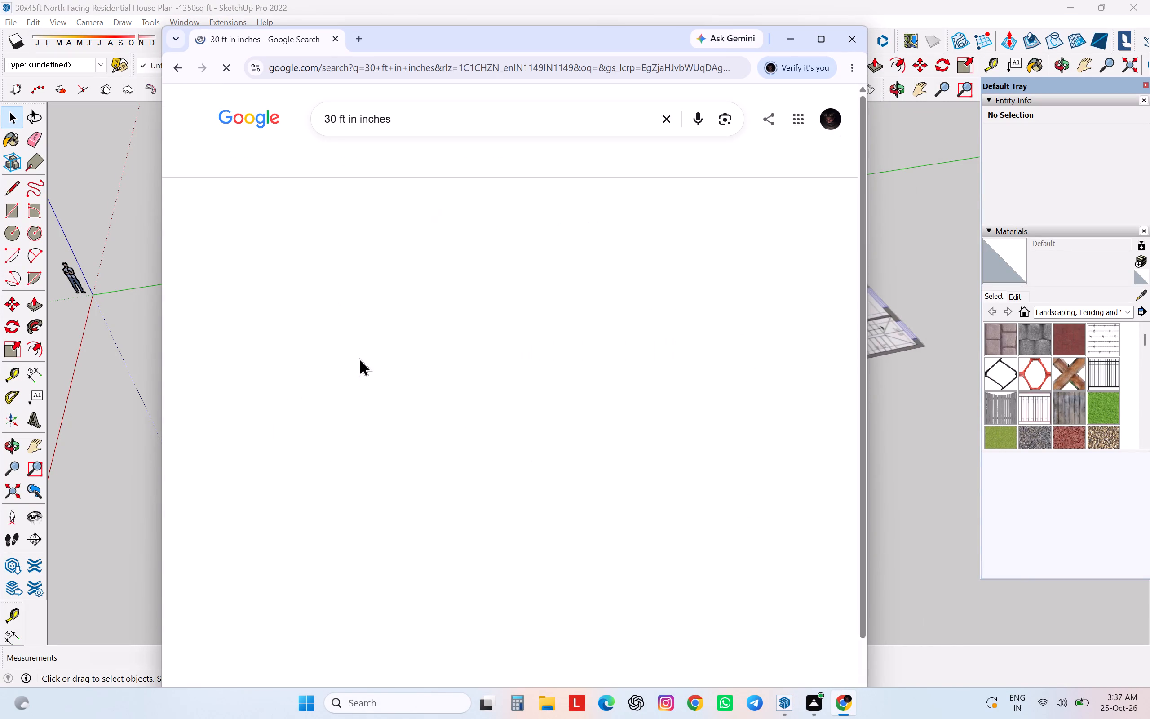
left_click_drag(410, 118, 184, 154)
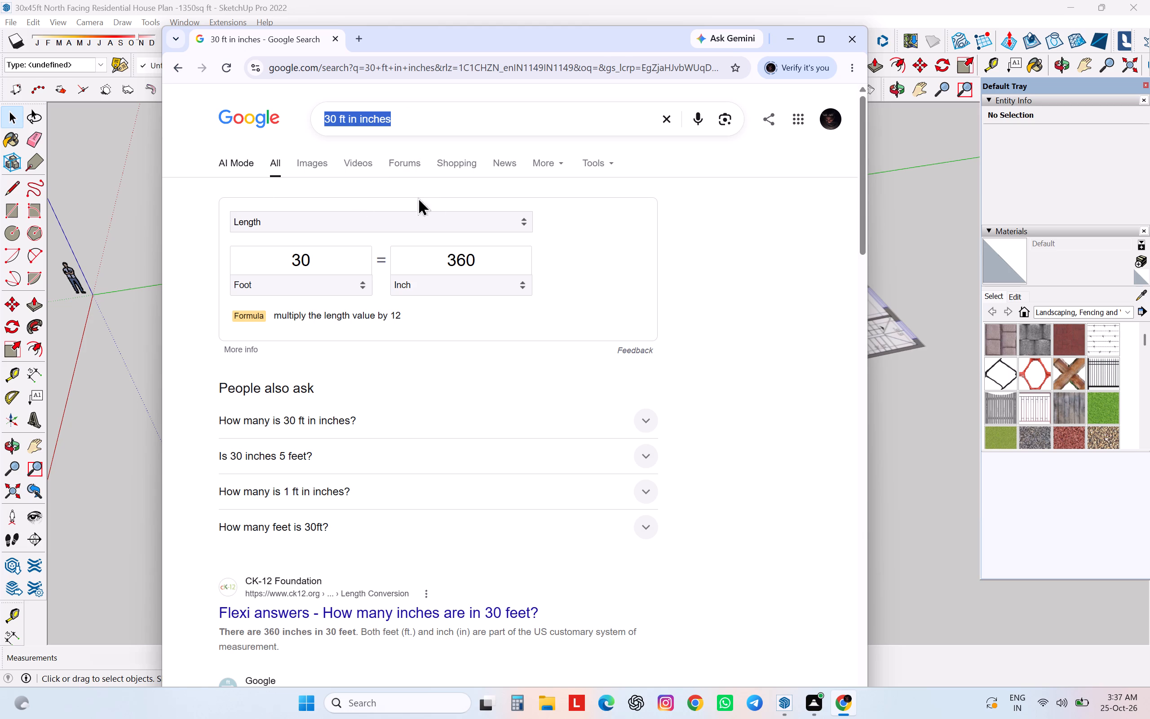
key("BackSpace")
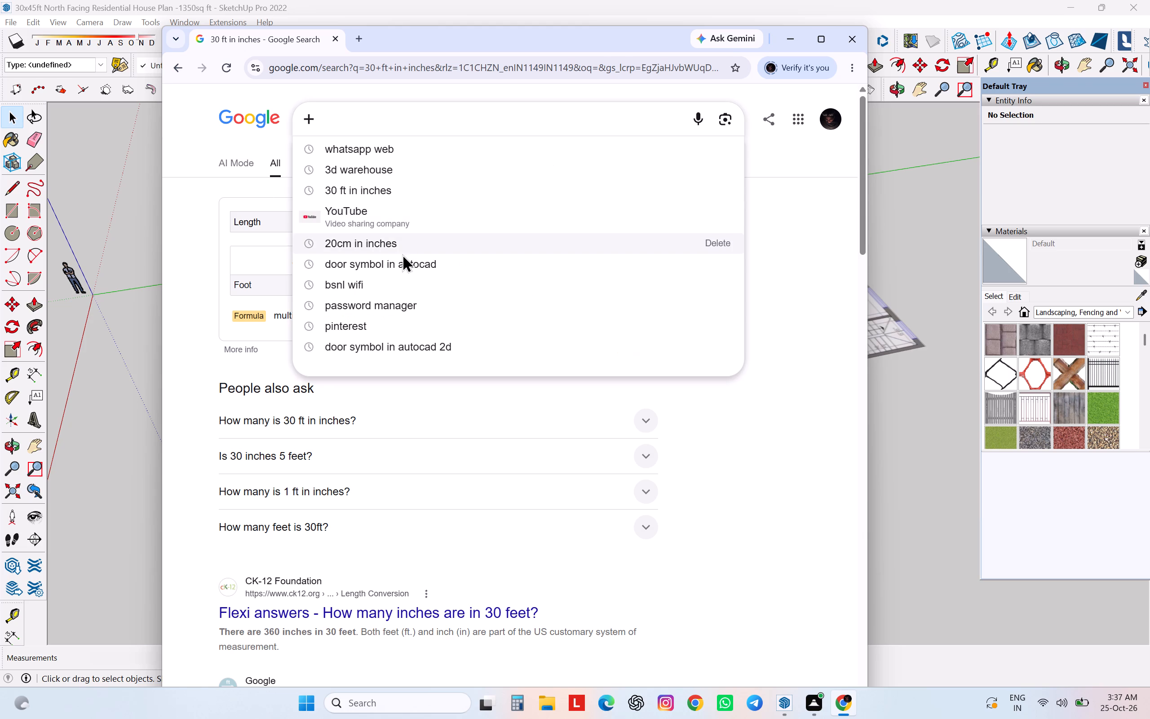
left_click(370, 171)
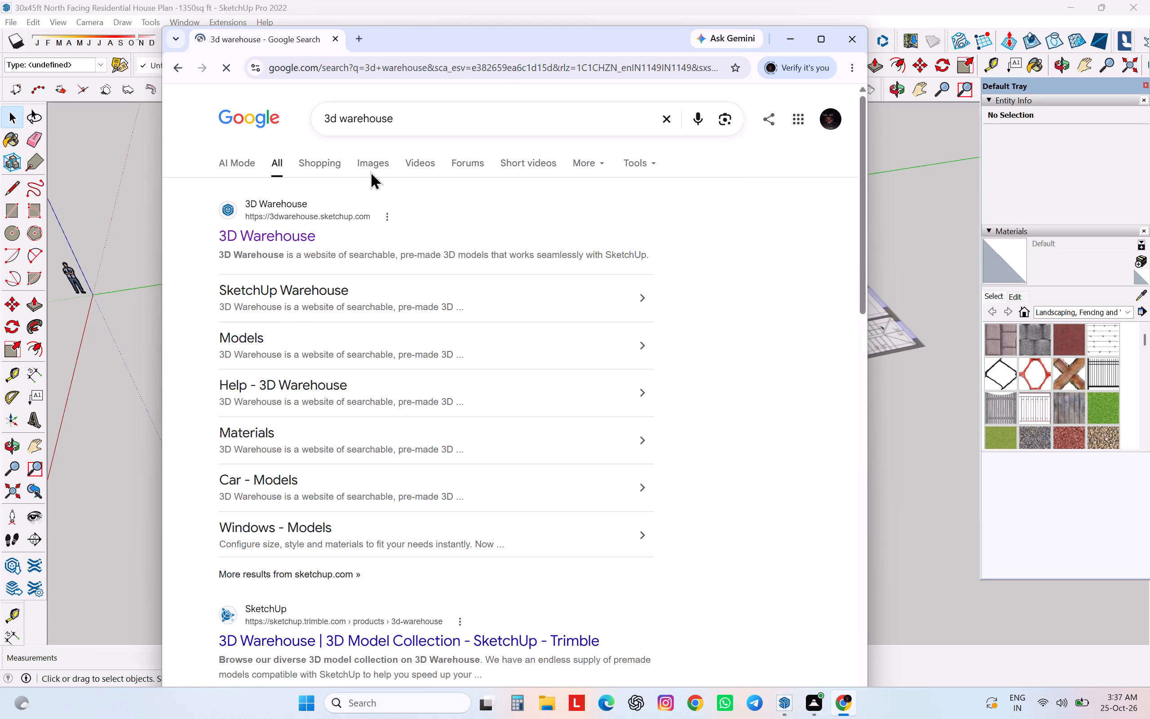
left_click(239, 233)
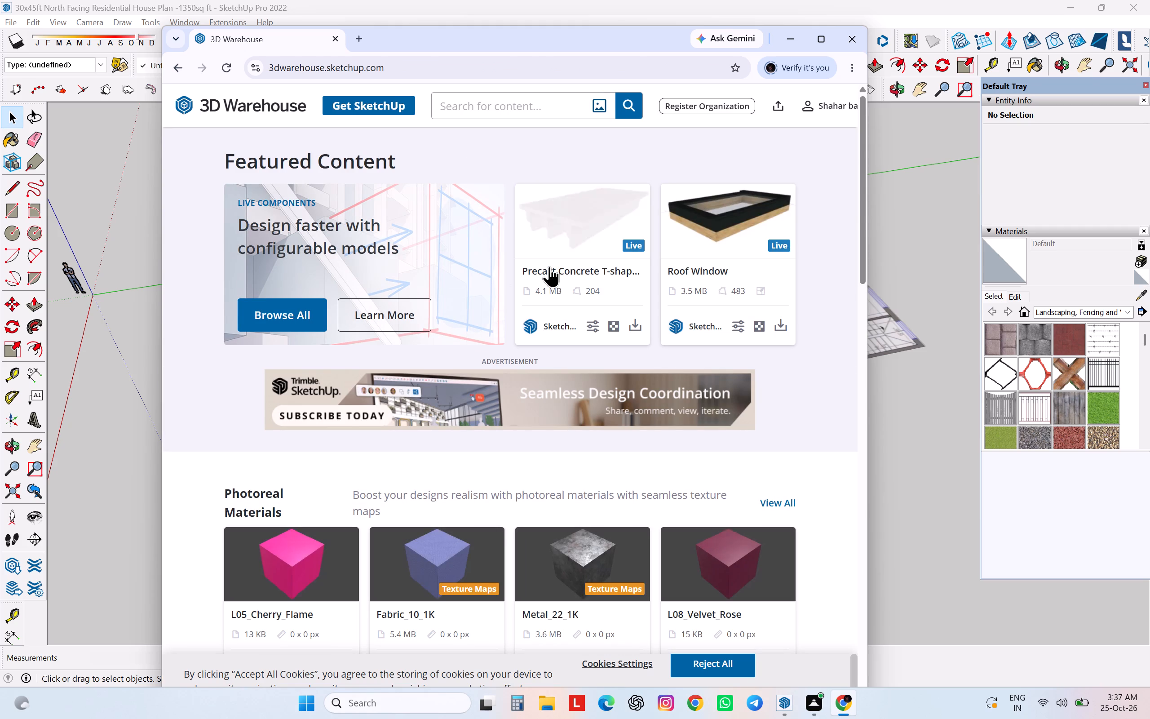
Dismiss the promotional pop-up and search 3D Warehouse for "window".
scroll(549, 270, "down", 4)
scroll(549, 286, "up", 6)
left_click(479, 106)
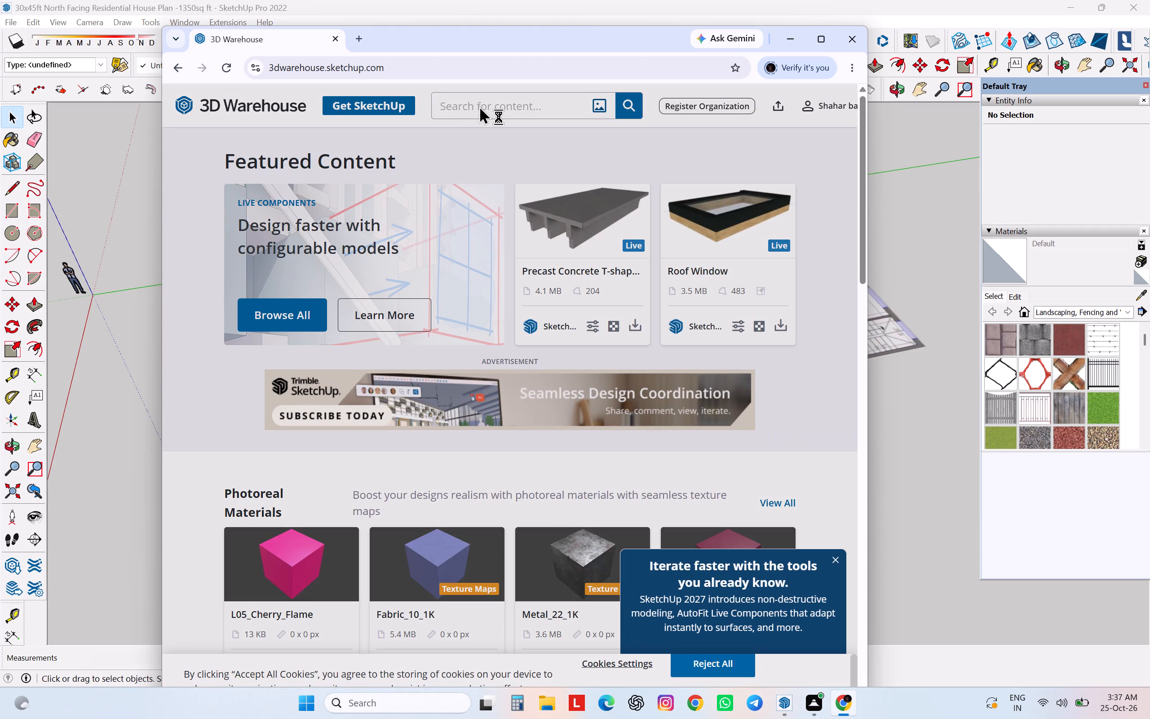
key("w")
type("indow")
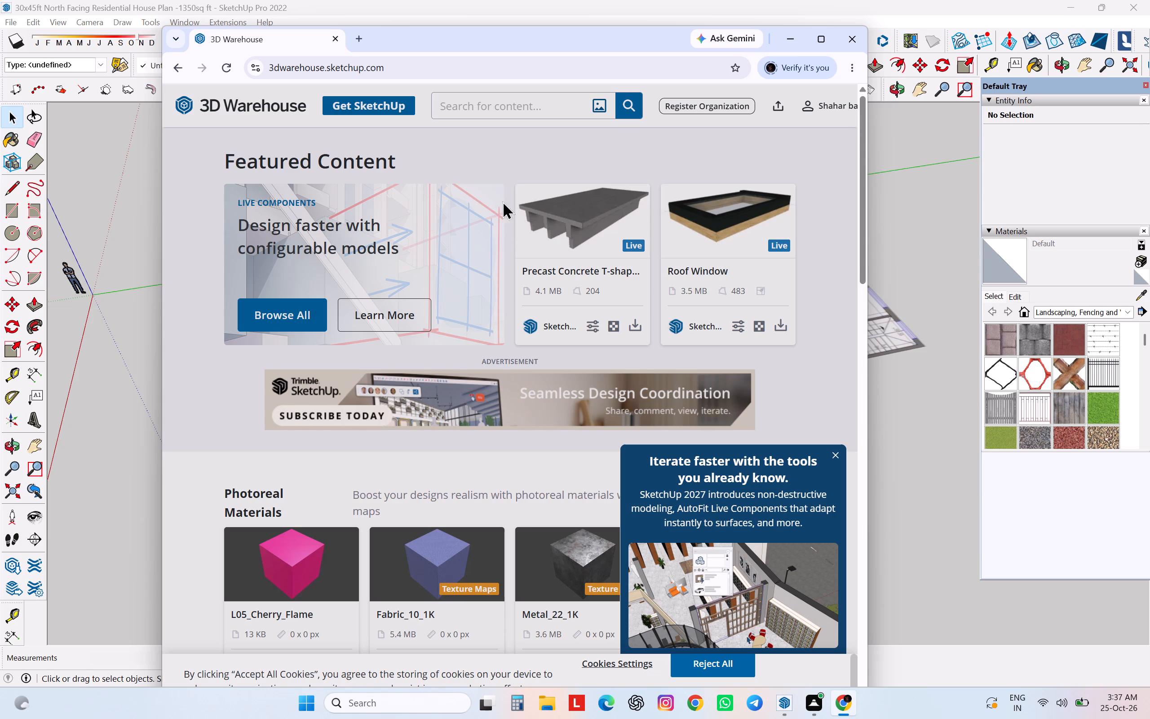
left_click(514, 99)
double_click(515, 104)
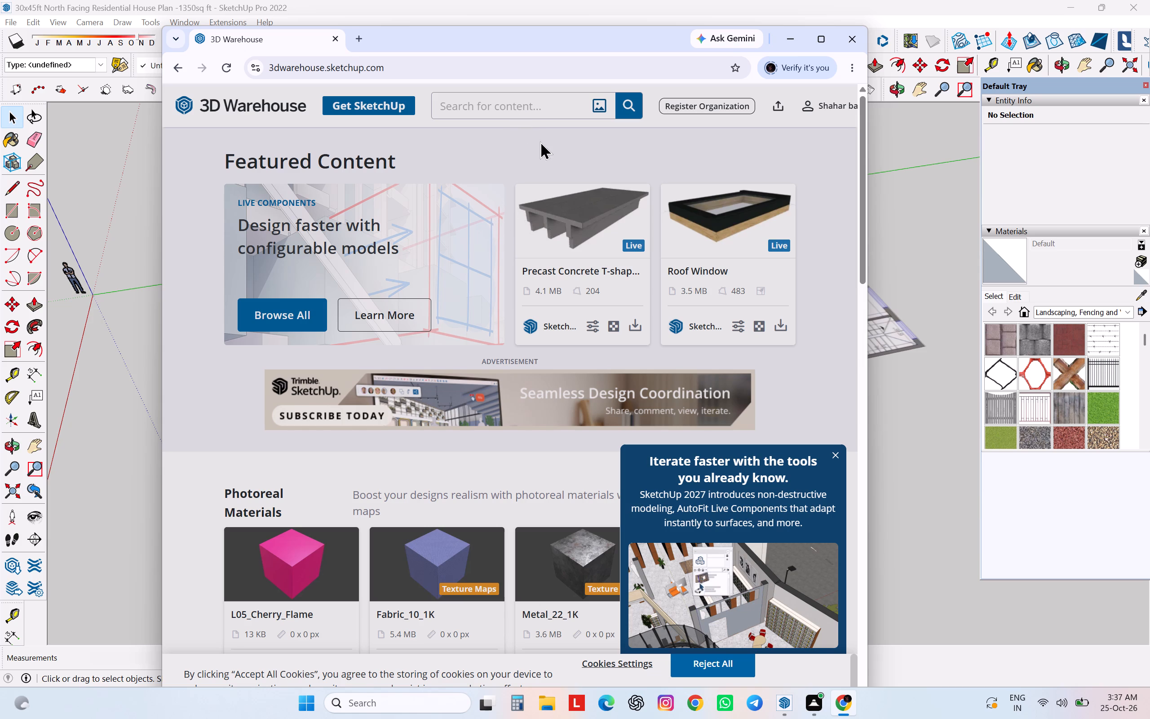
left_click(631, 107)
left_click(836, 458)
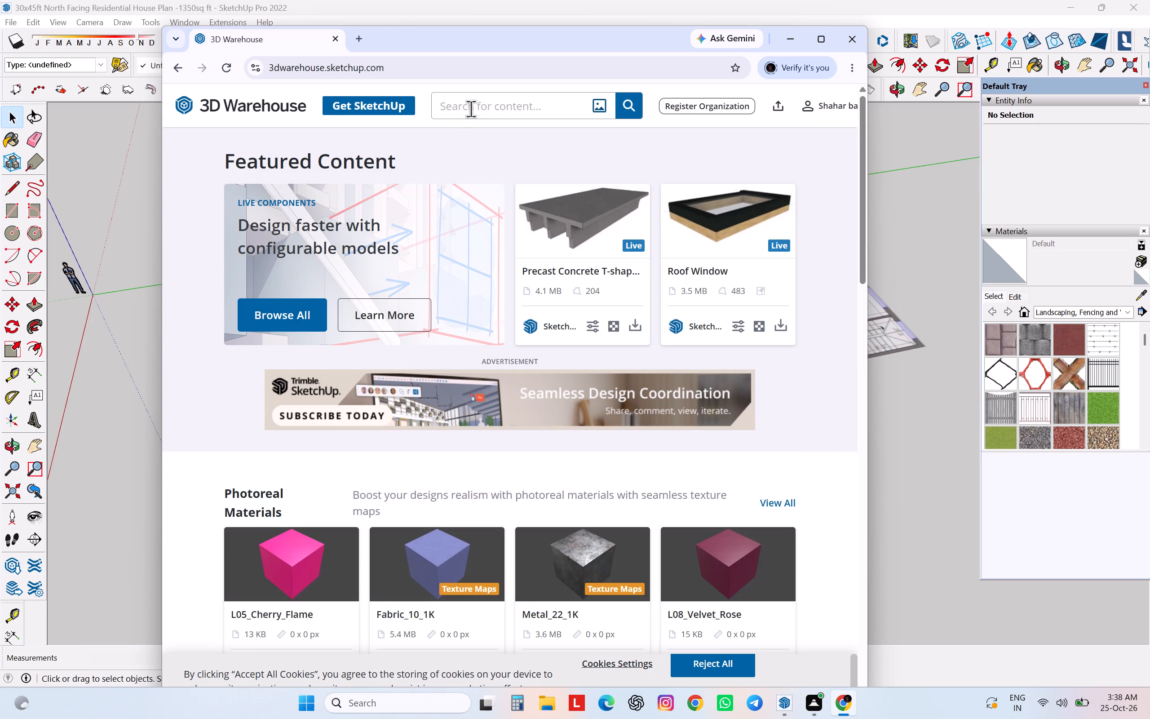
left_click(473, 105)
type("window")
key("Return")
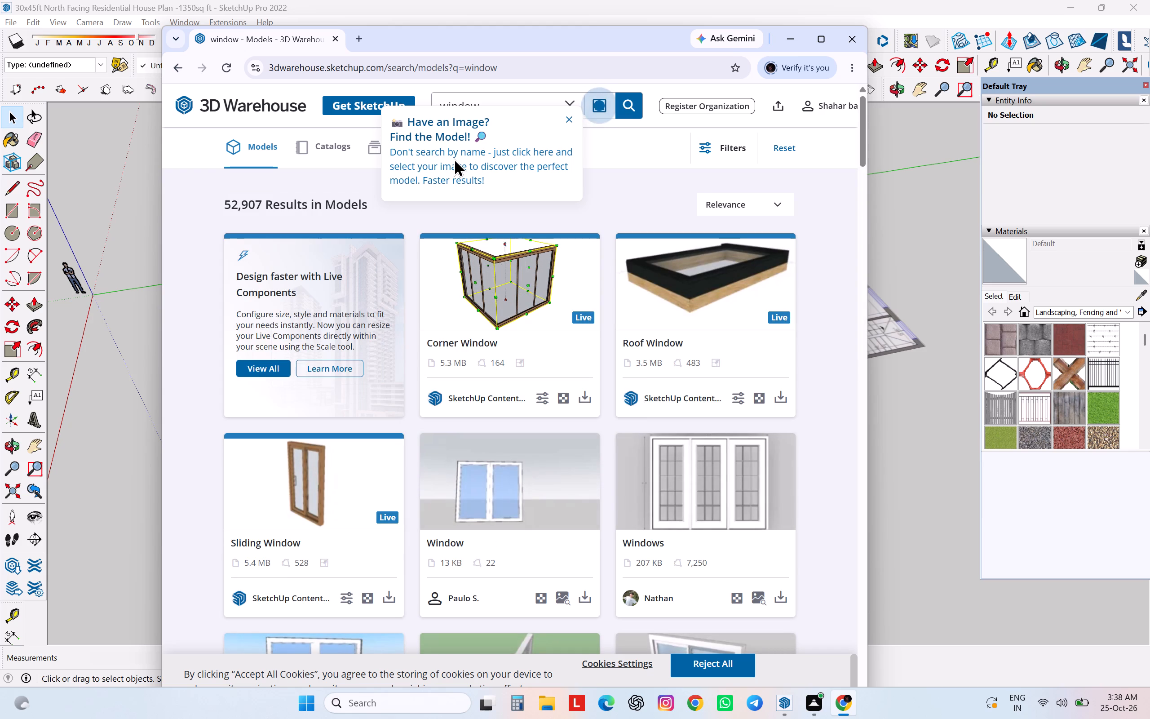
Download the Sliding Window live component model from the search results.
scroll(509, 460, "down", 2)
scroll(507, 436, "up", 3)
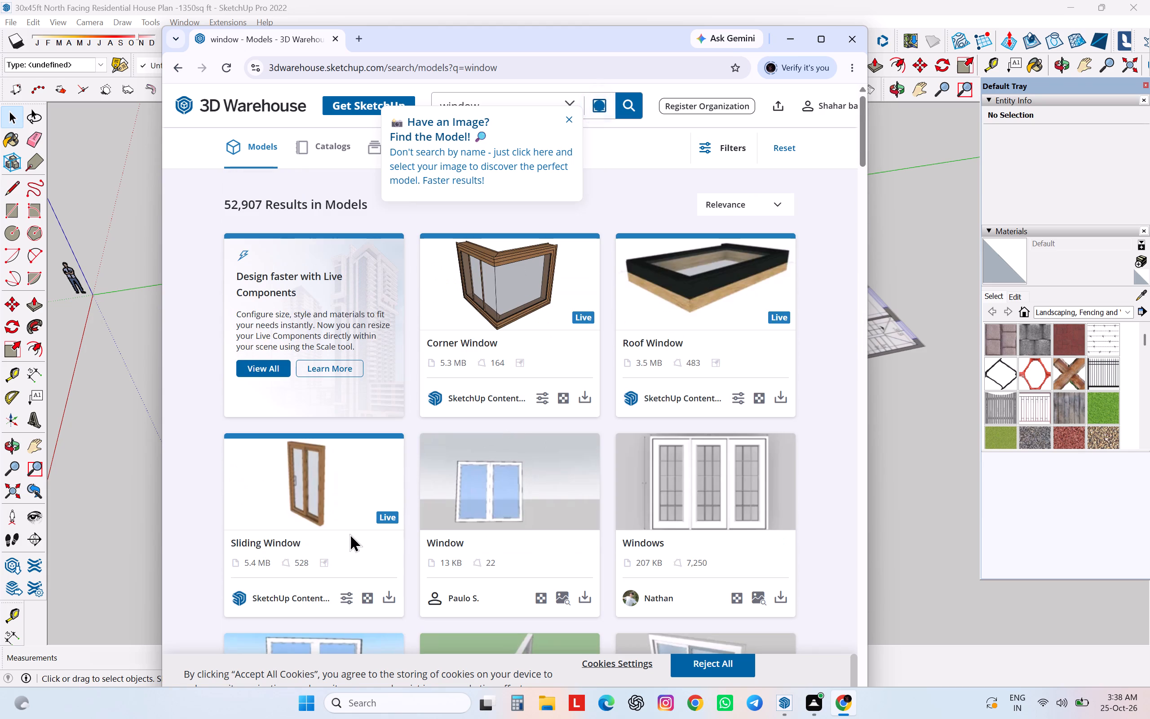
left_click(390, 595)
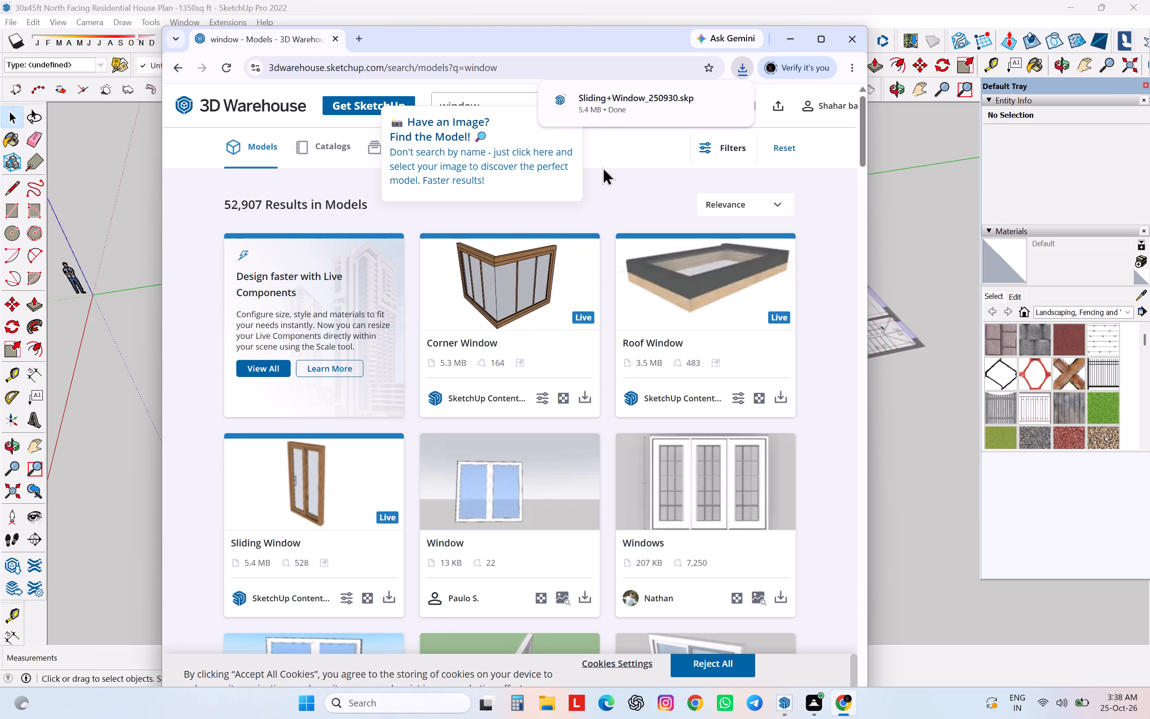
Open the downloaded Sliding+Window_250930 file from the Downloads folder in SketchUp, accepting the file version warning.
left_click(708, 93)
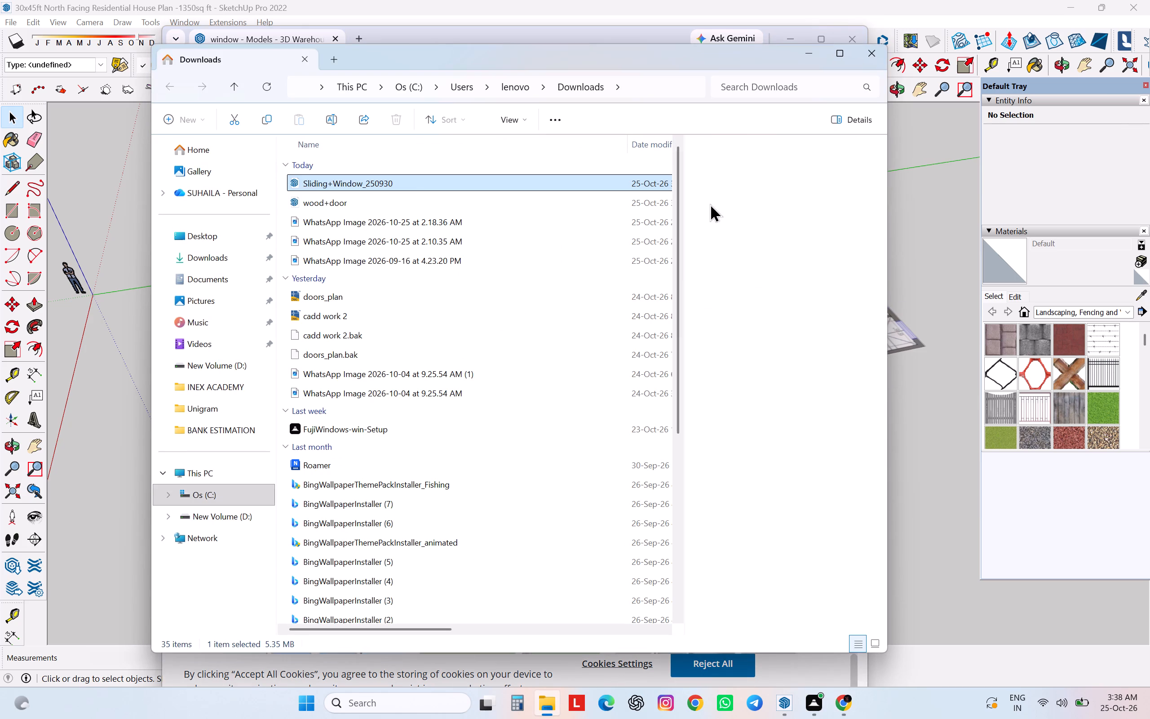
right_click(615, 188)
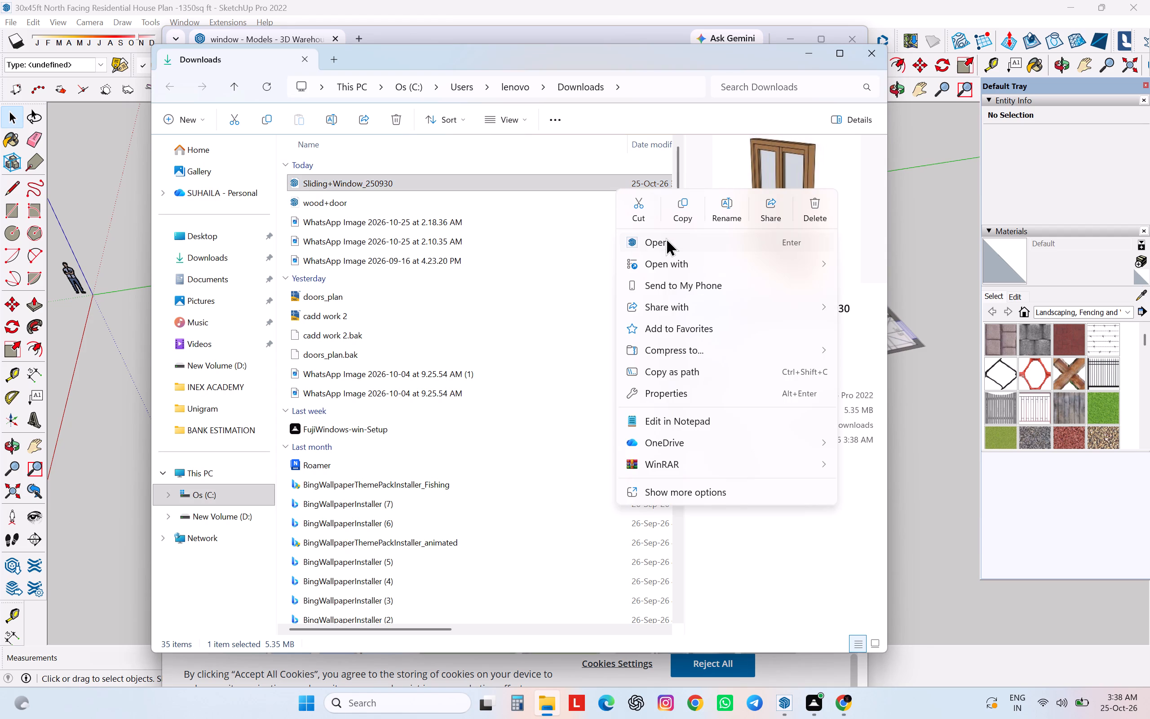
left_click(673, 238)
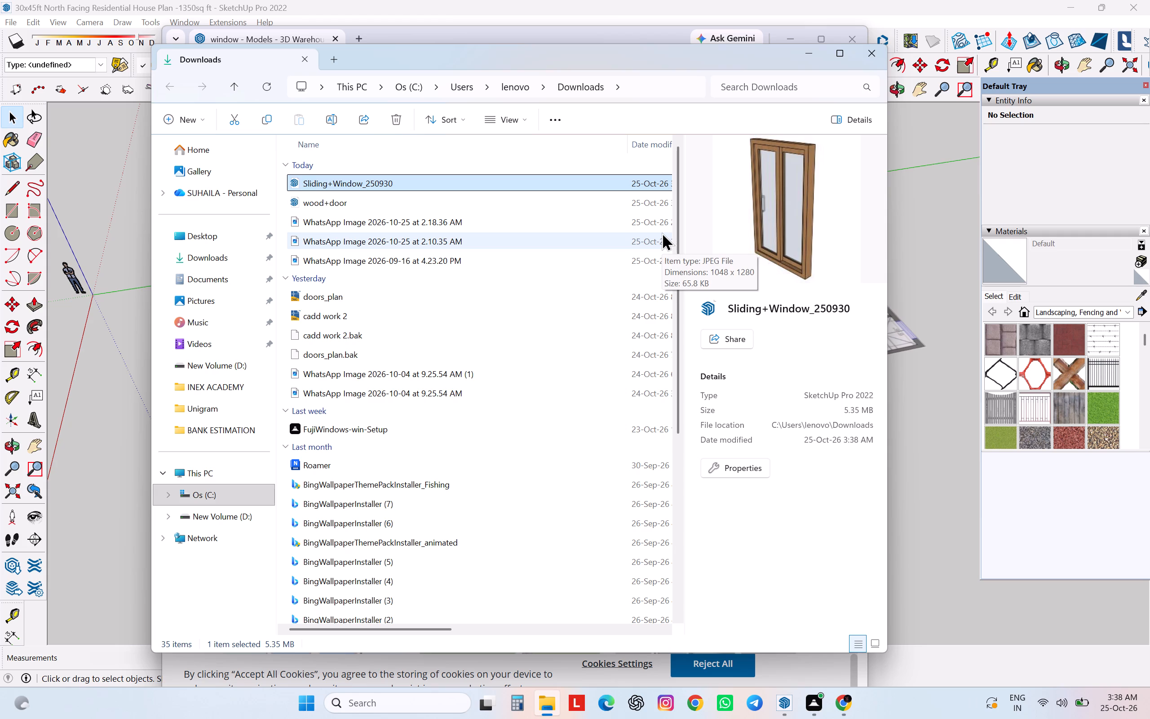
left_click(808, 56)
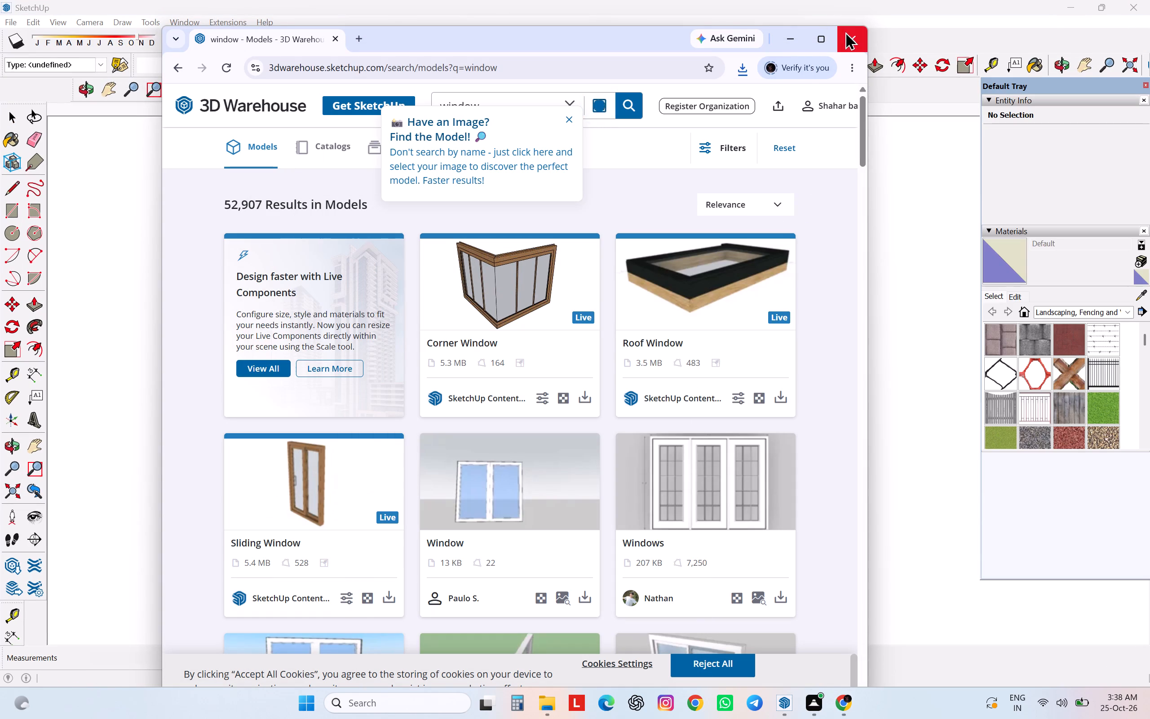
left_click(796, 37)
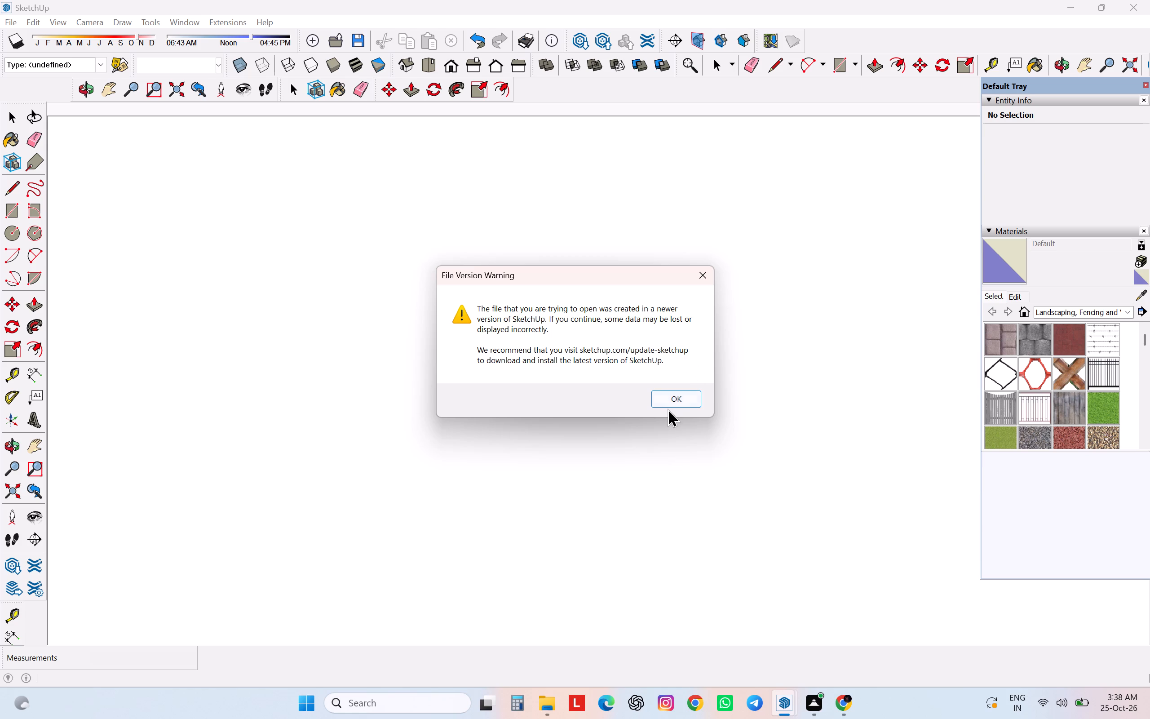
left_click(680, 402)
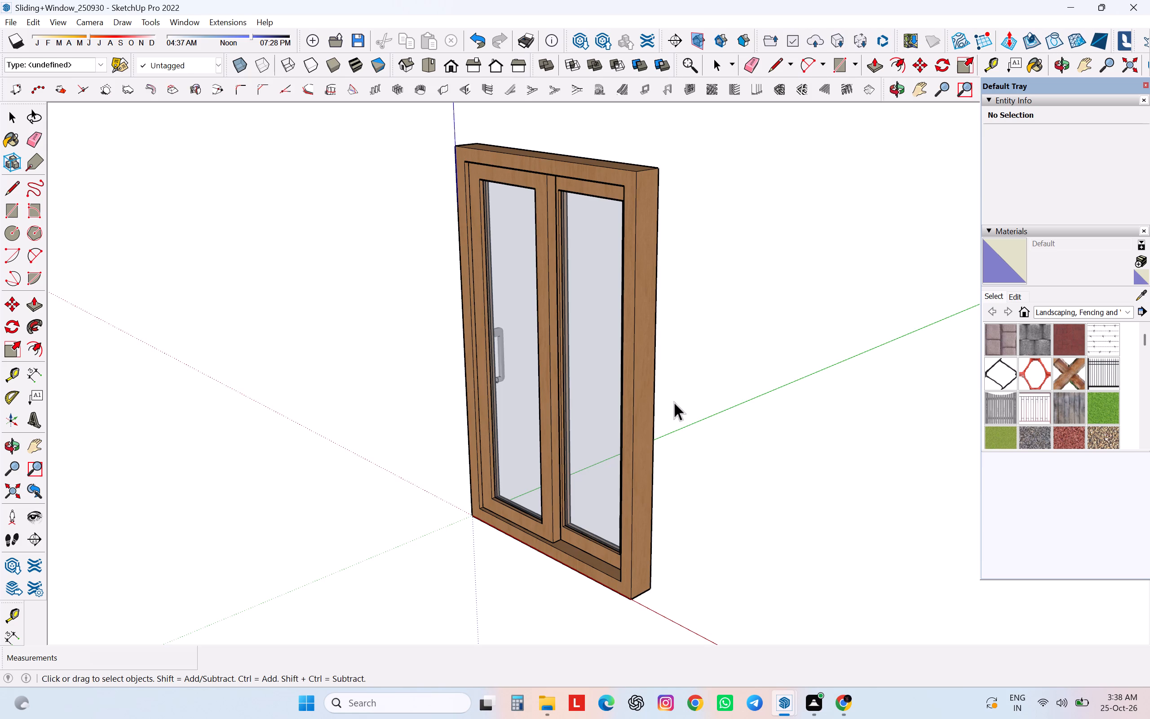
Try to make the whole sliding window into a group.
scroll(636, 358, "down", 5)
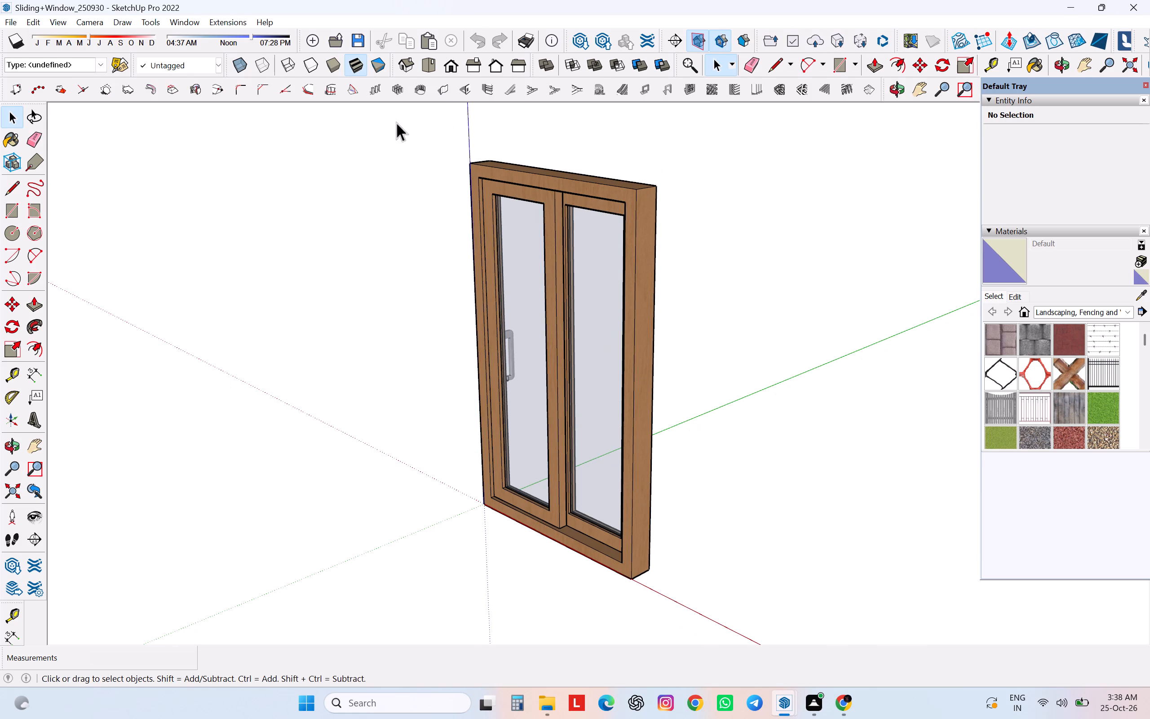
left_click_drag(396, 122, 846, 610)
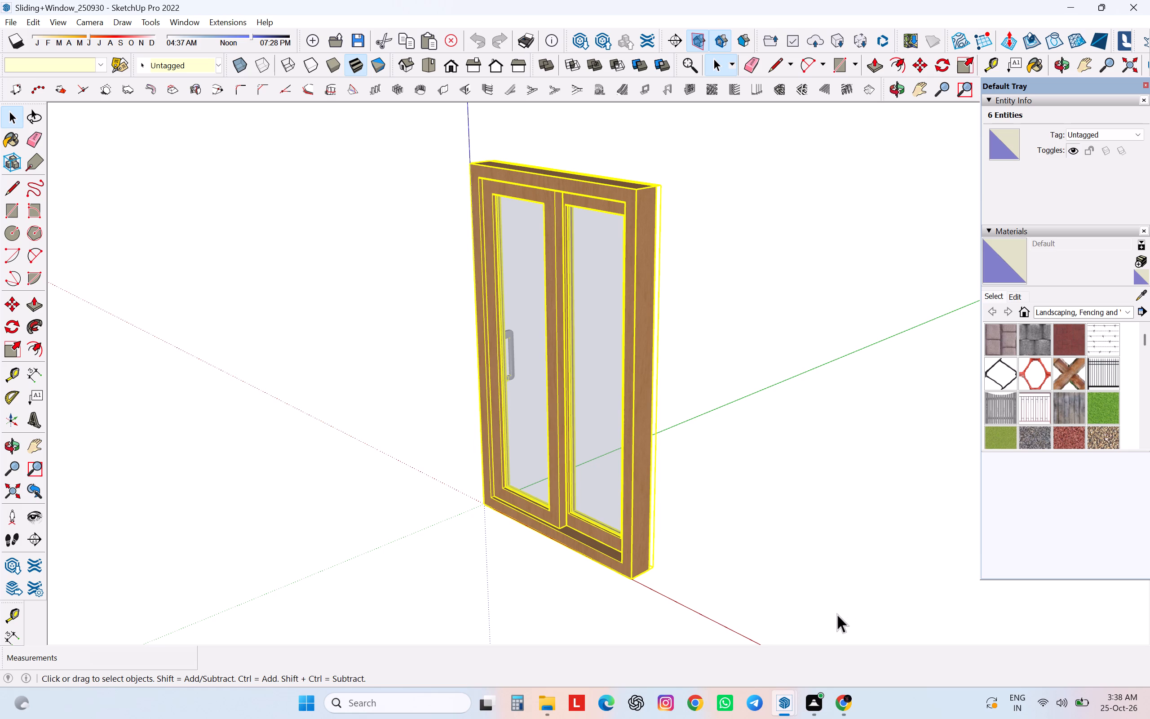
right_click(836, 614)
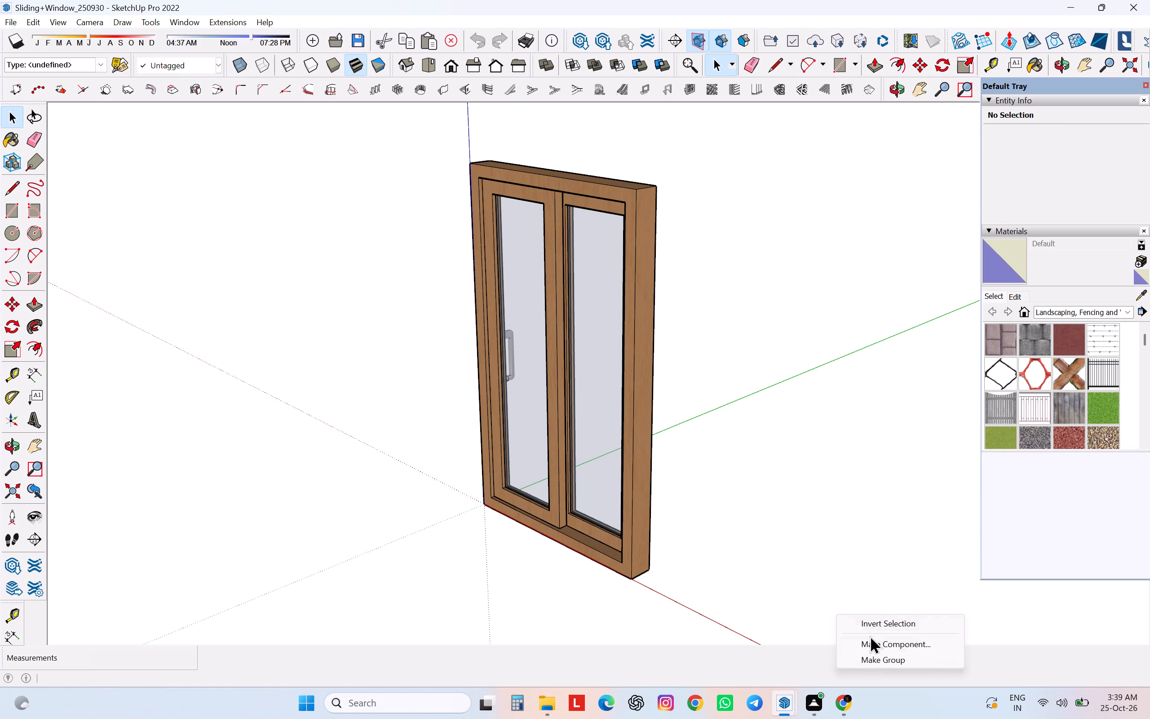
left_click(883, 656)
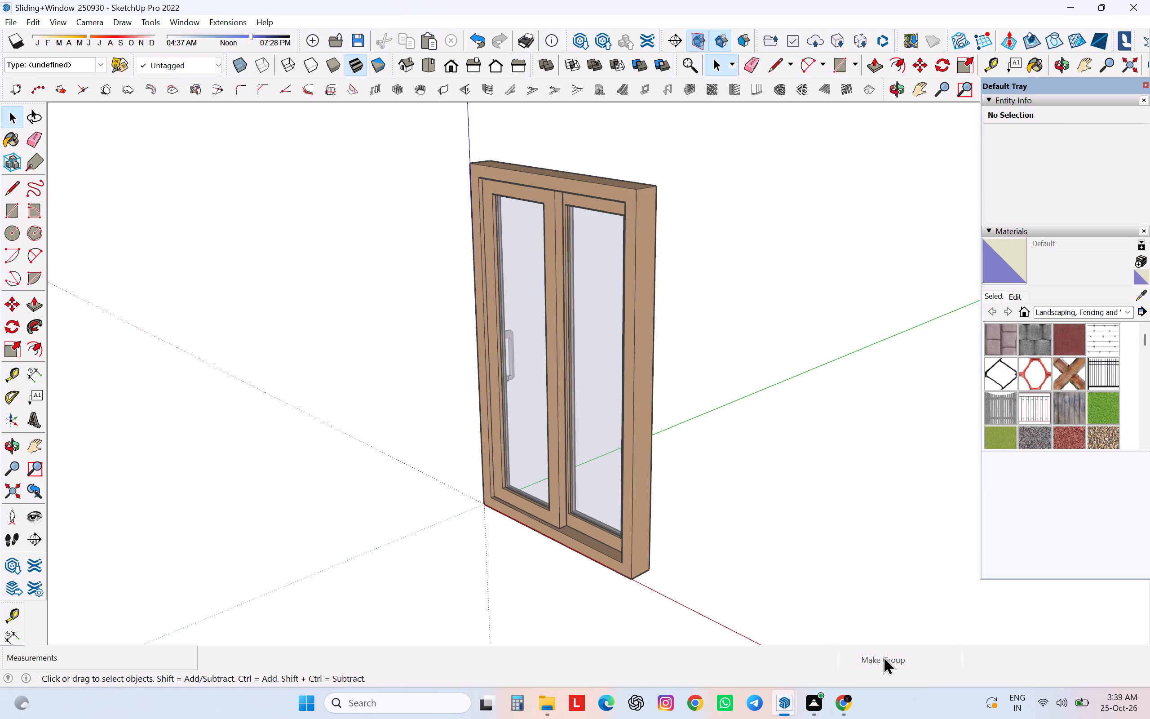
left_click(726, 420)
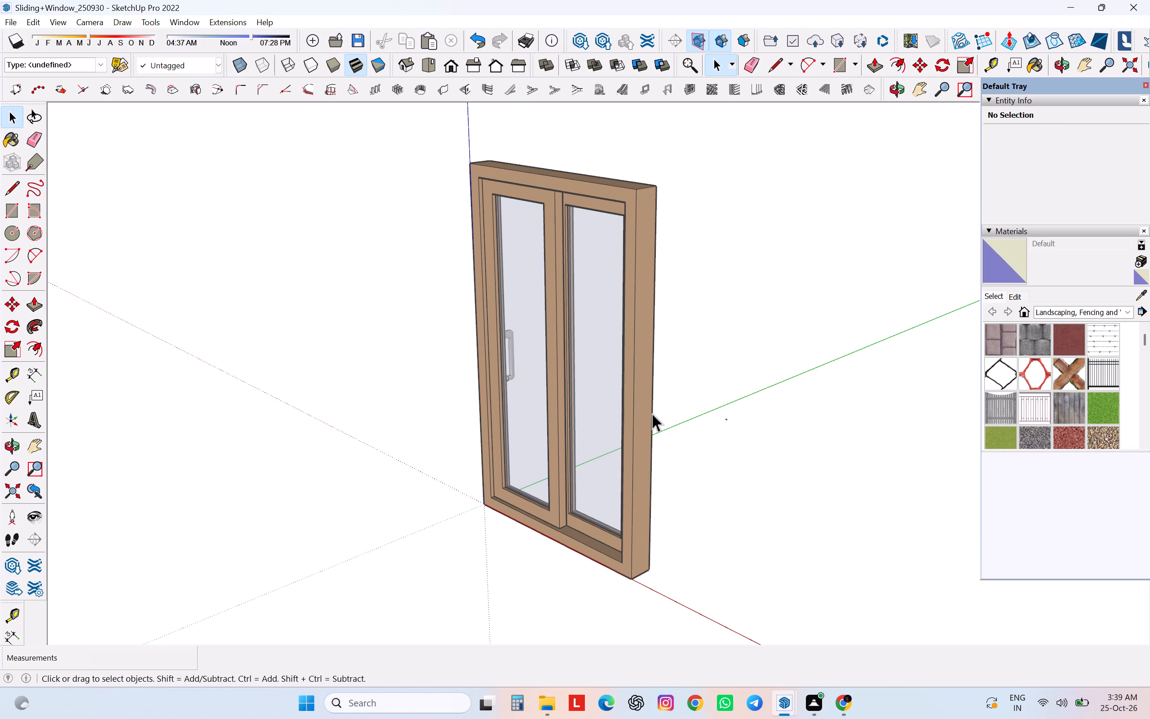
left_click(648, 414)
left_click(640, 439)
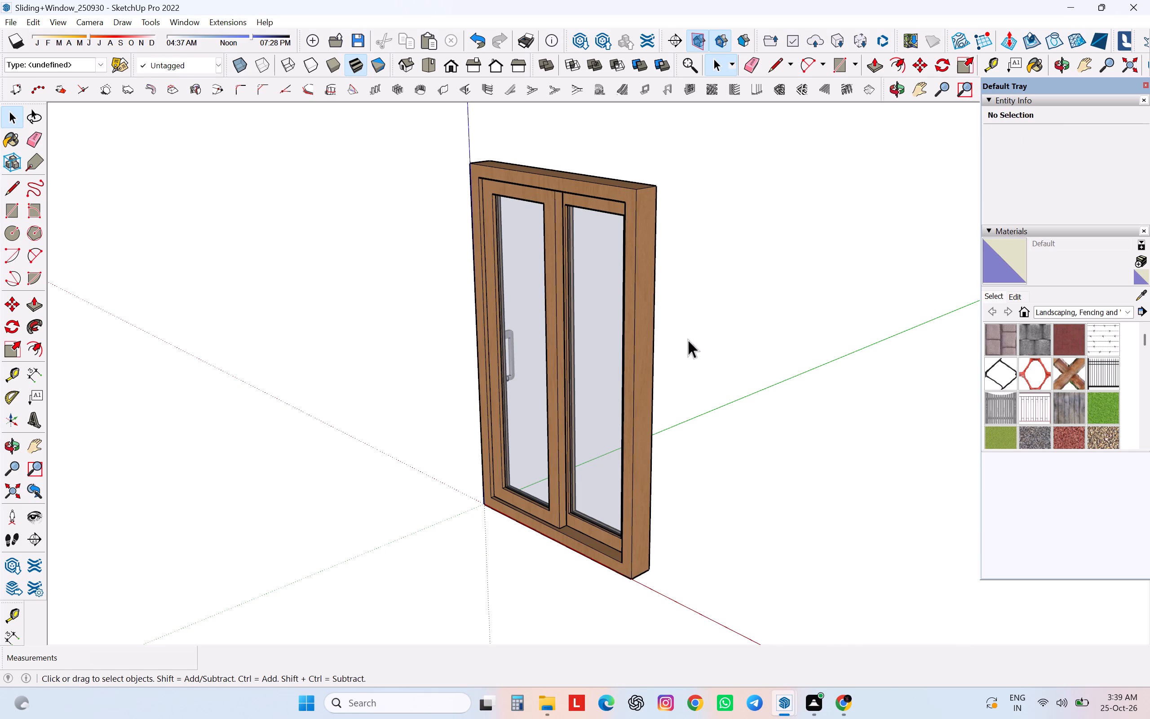
Copy the whole sliding window into the house model, placing it at the lower-left corner of the three-window side wall's opening nearest the staircase tower.
left_click_drag(665, 160, 392, 588)
scroll(393, 588, "down", 1)
scroll(393, 588, "up", 1)
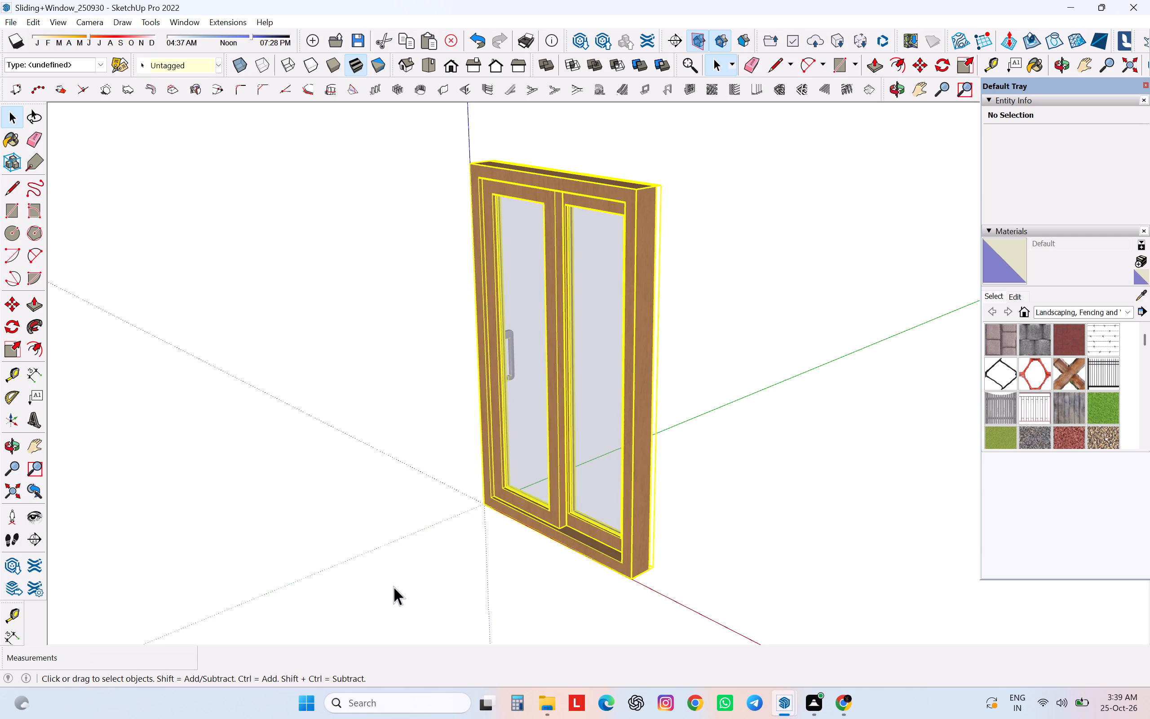
key("ctrl+c")
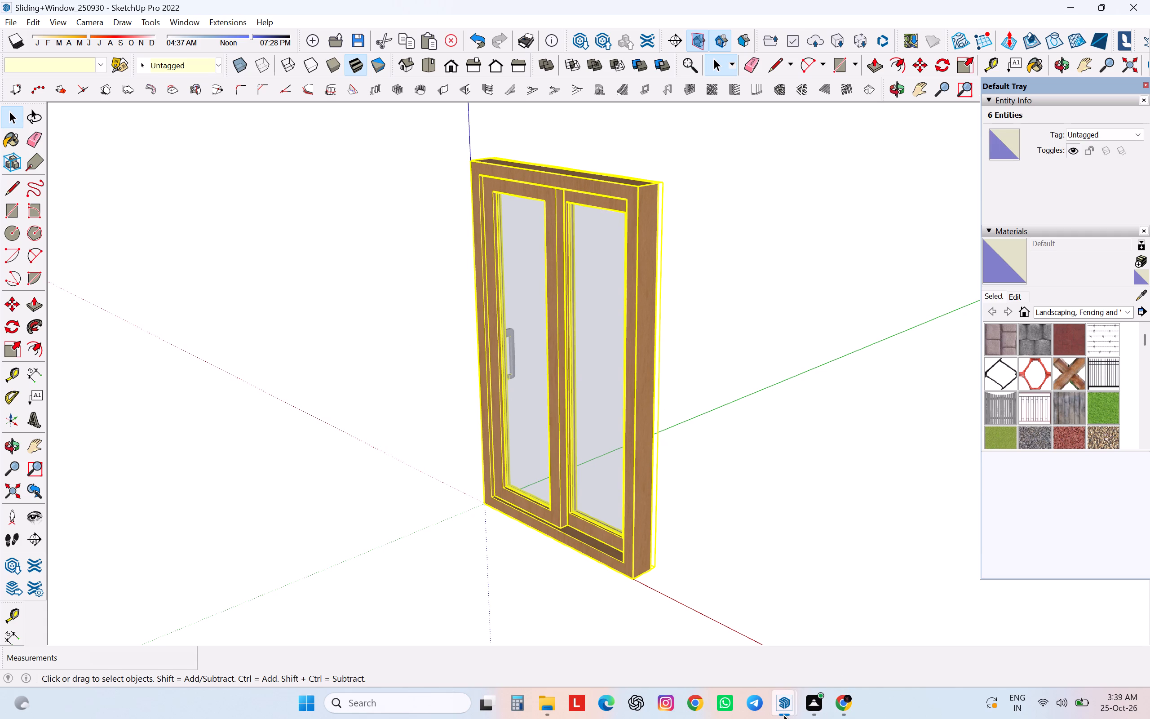
left_click_drag(563, 649, 568, 633)
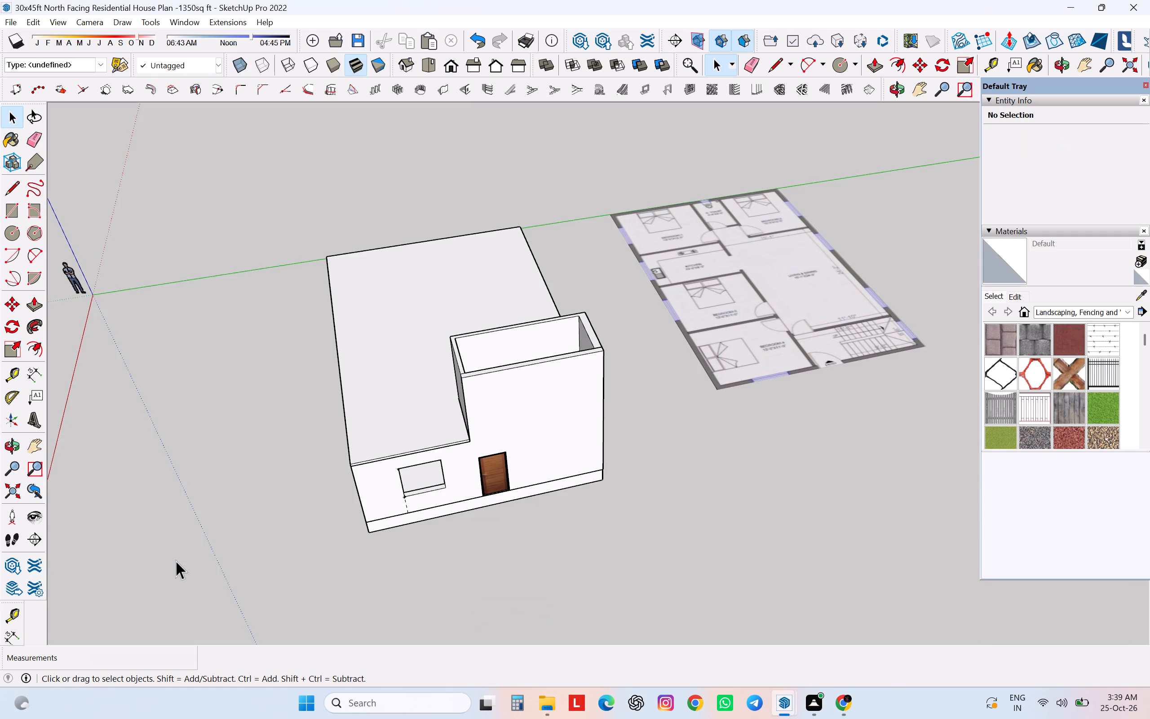
key("ctrl+v")
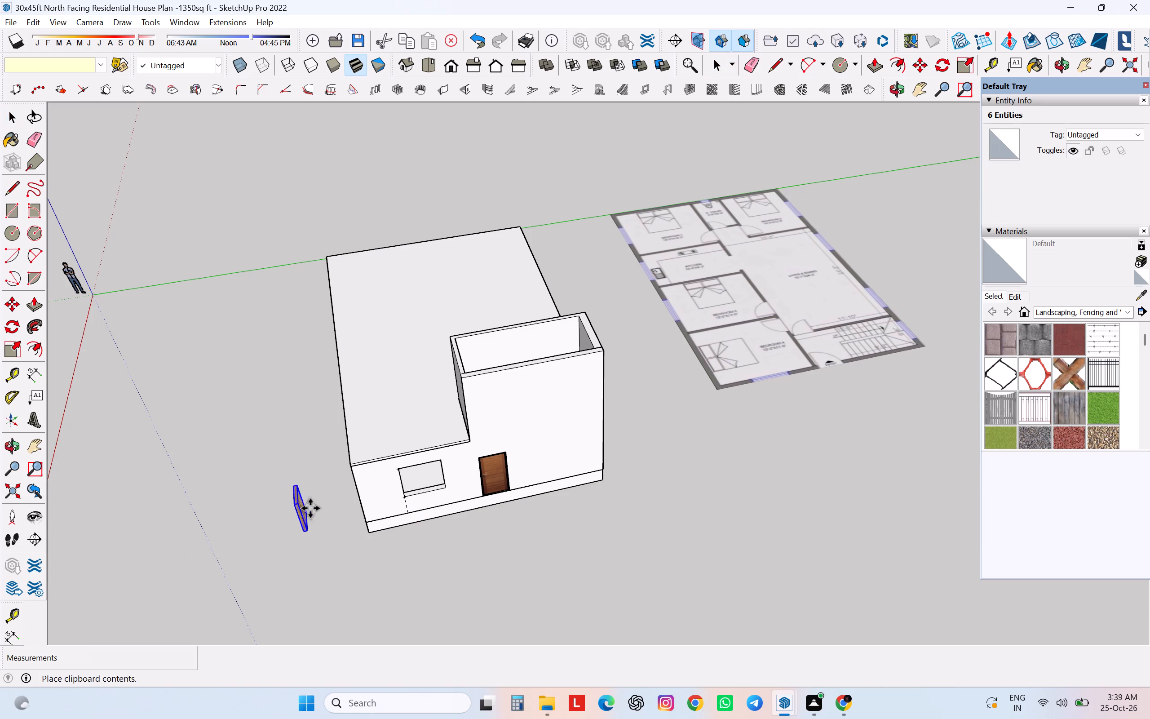
middle_click_drag(340, 489, 768, 311)
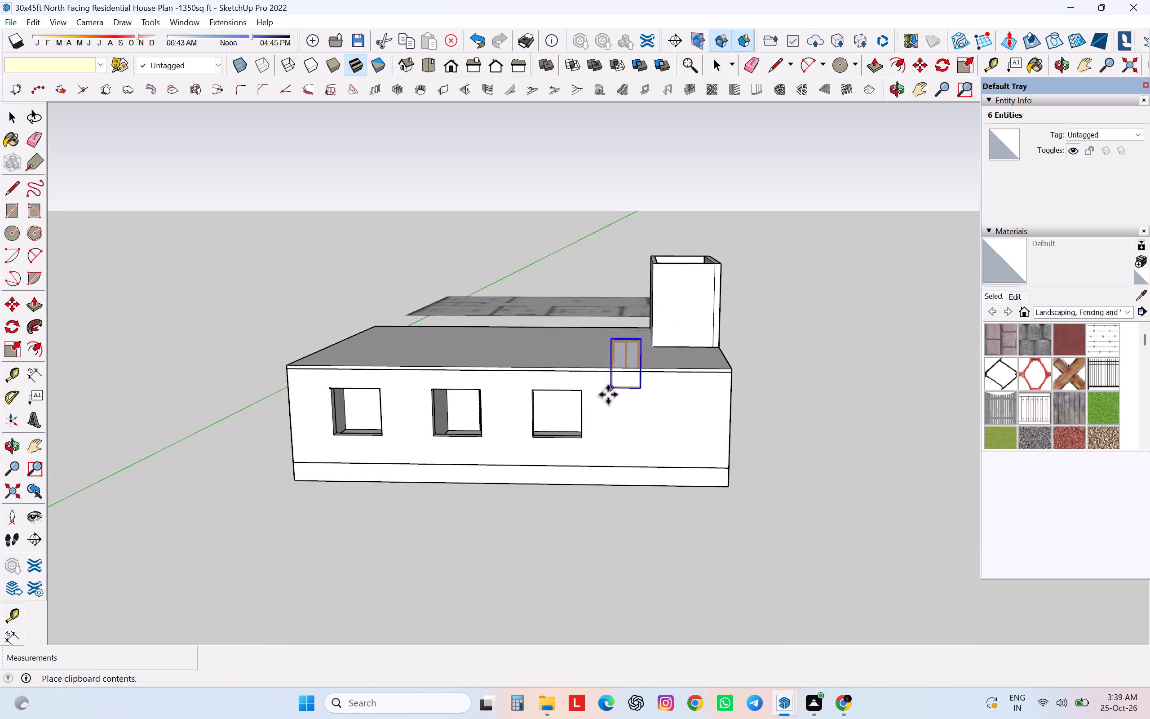
scroll(540, 436, "up", 8)
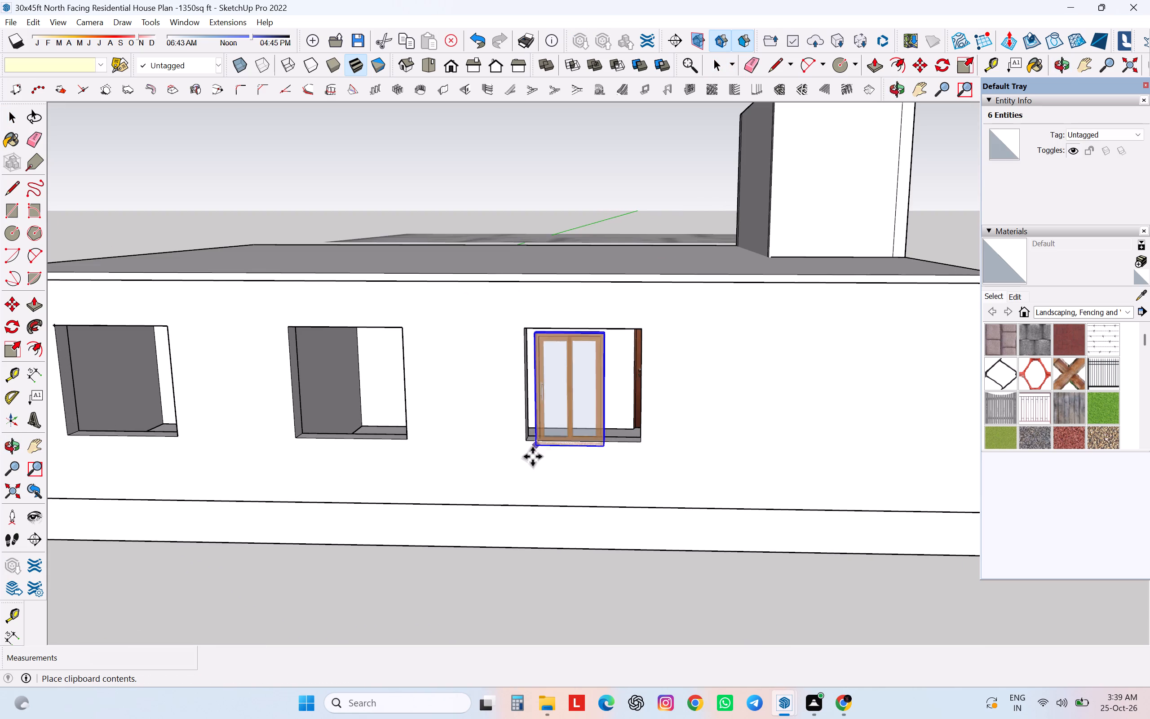
left_click(522, 441)
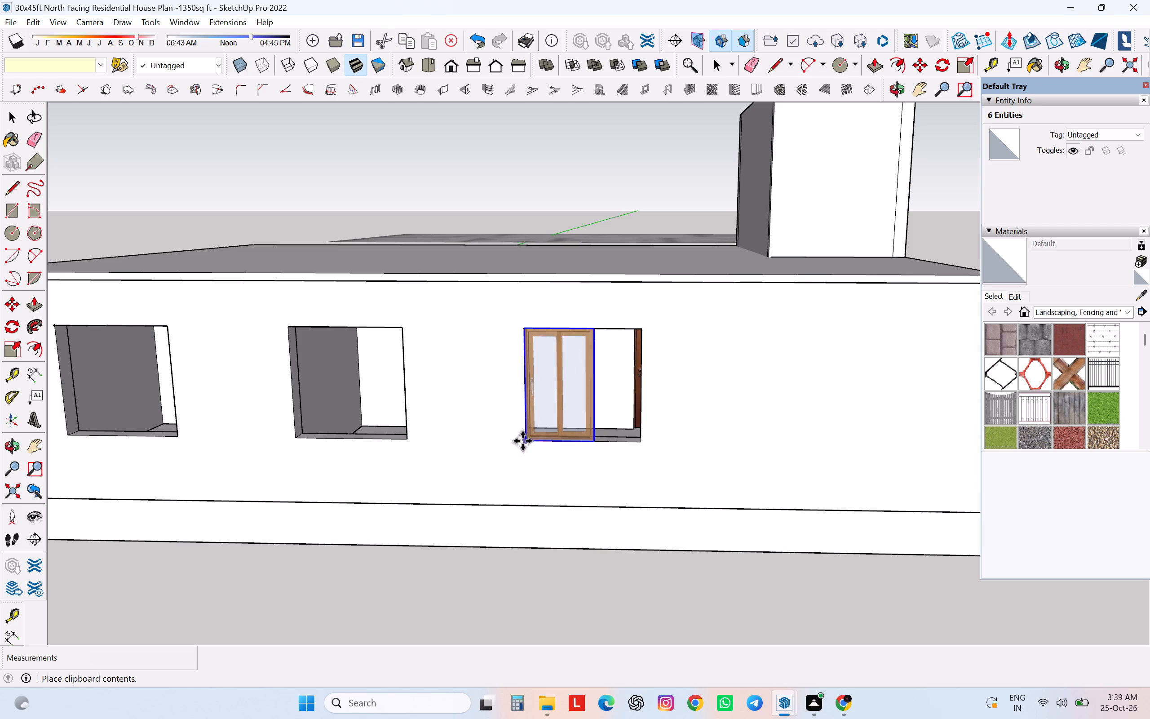
Scale the sliding window's width by about 1.69 so it fills the wall opening nearest the staircase tower.
left_click(18, 346)
scroll(563, 379, "up", 6)
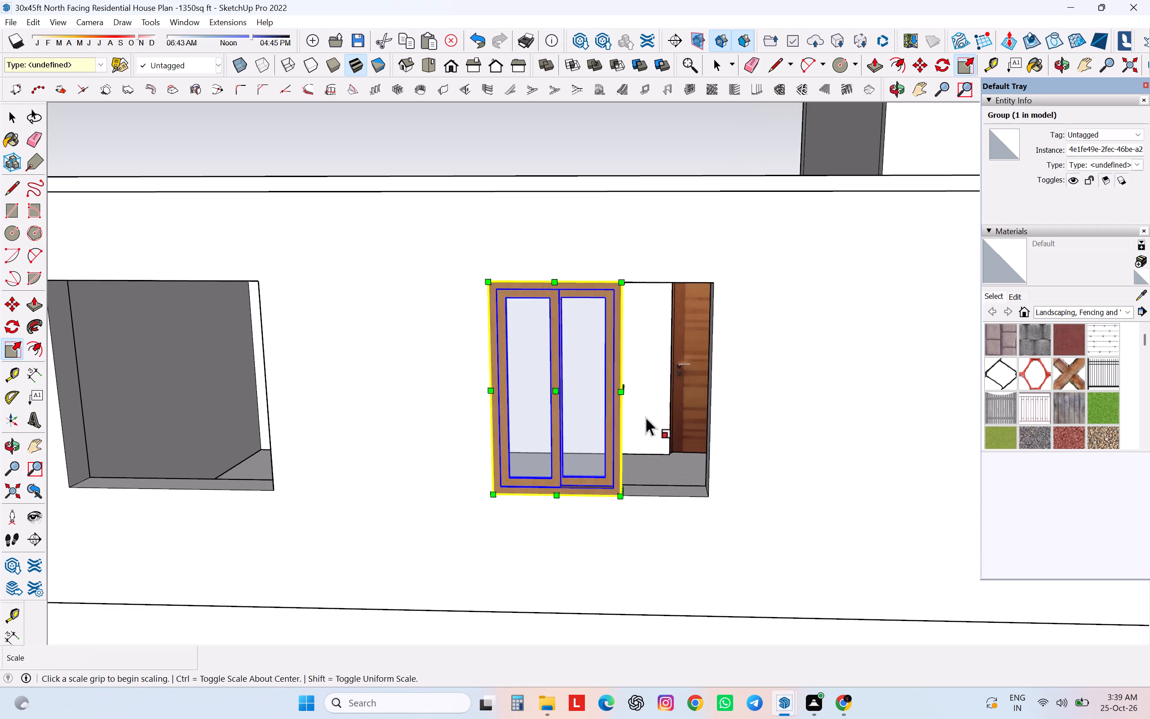
left_click(622, 392)
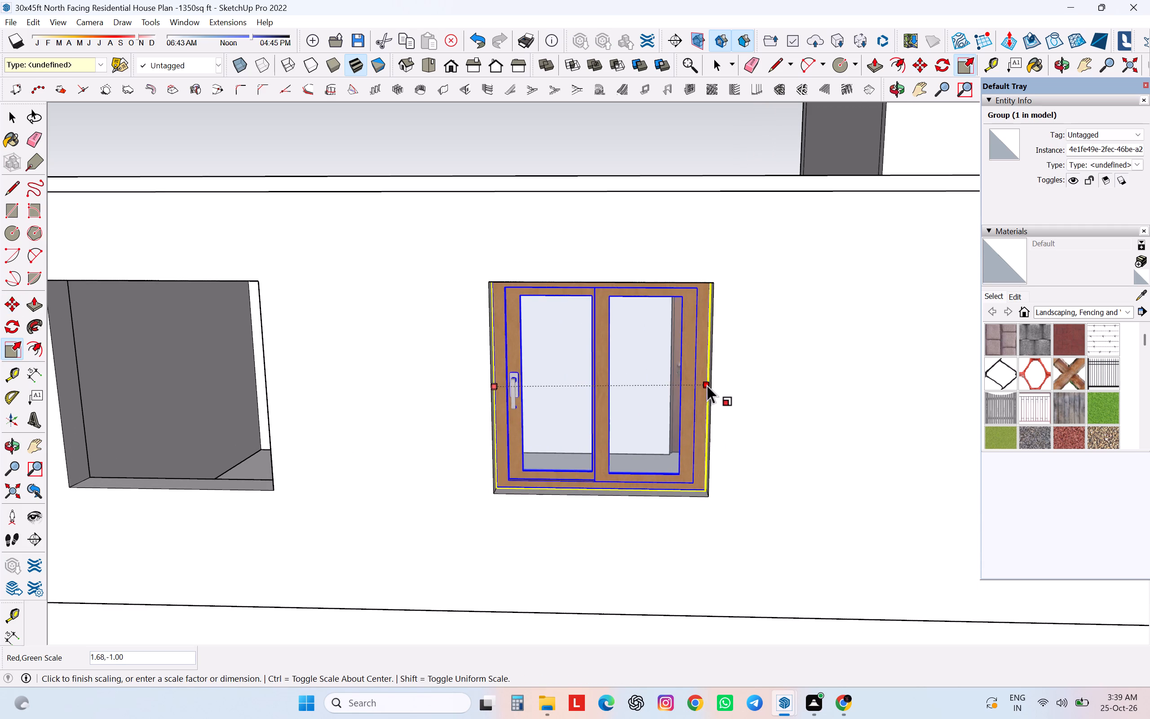
left_click(709, 387)
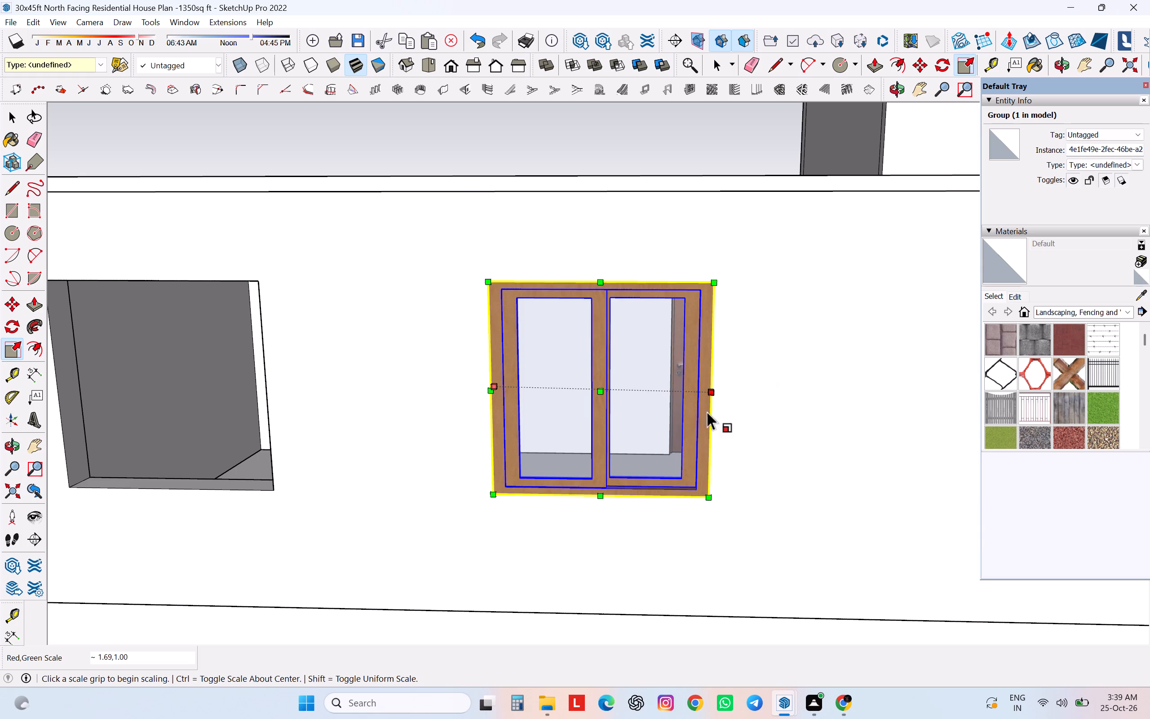
scroll(700, 487, "down", 13)
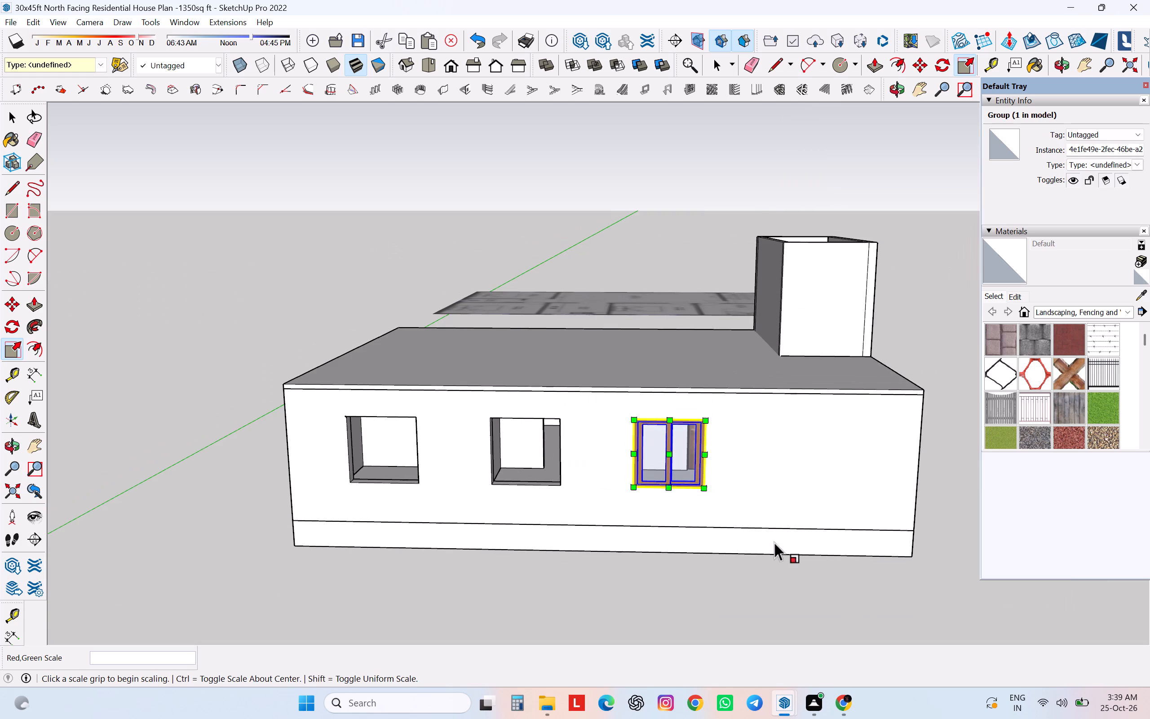
key("space")
left_click(844, 598)
Copy the fitted sliding window from its lower corner to the matching corner of the side wall's middle opening.
scroll(663, 490, "up", 6)
left_click(636, 478)
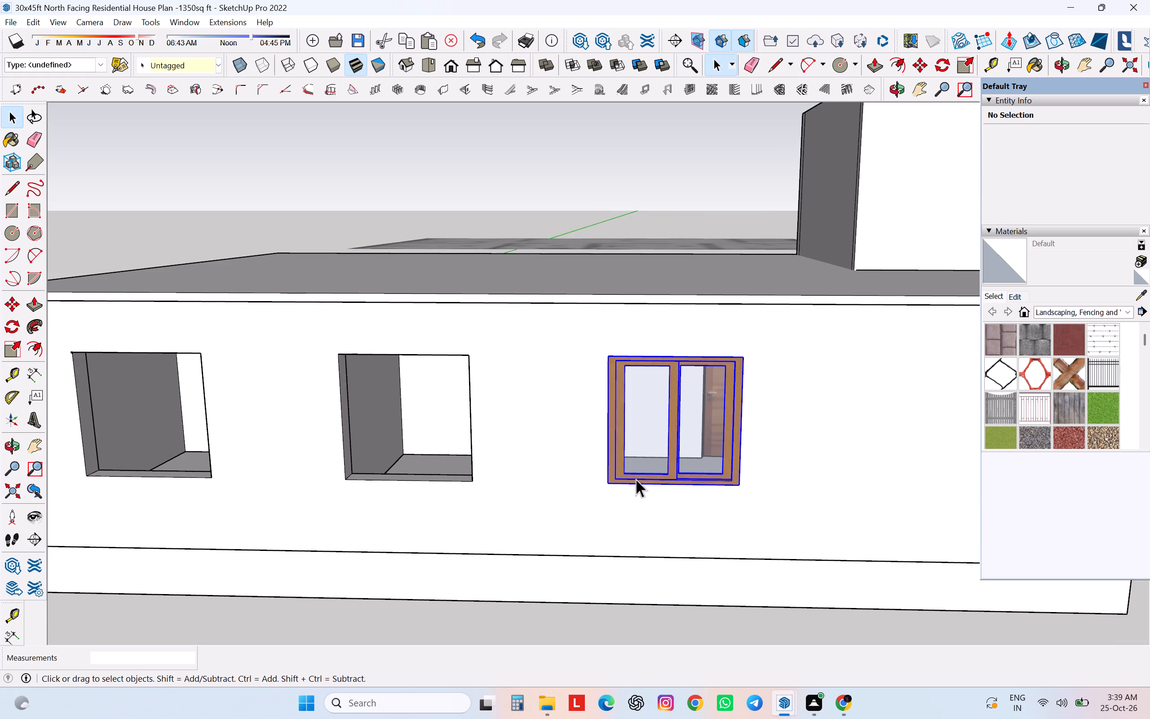
key("m")
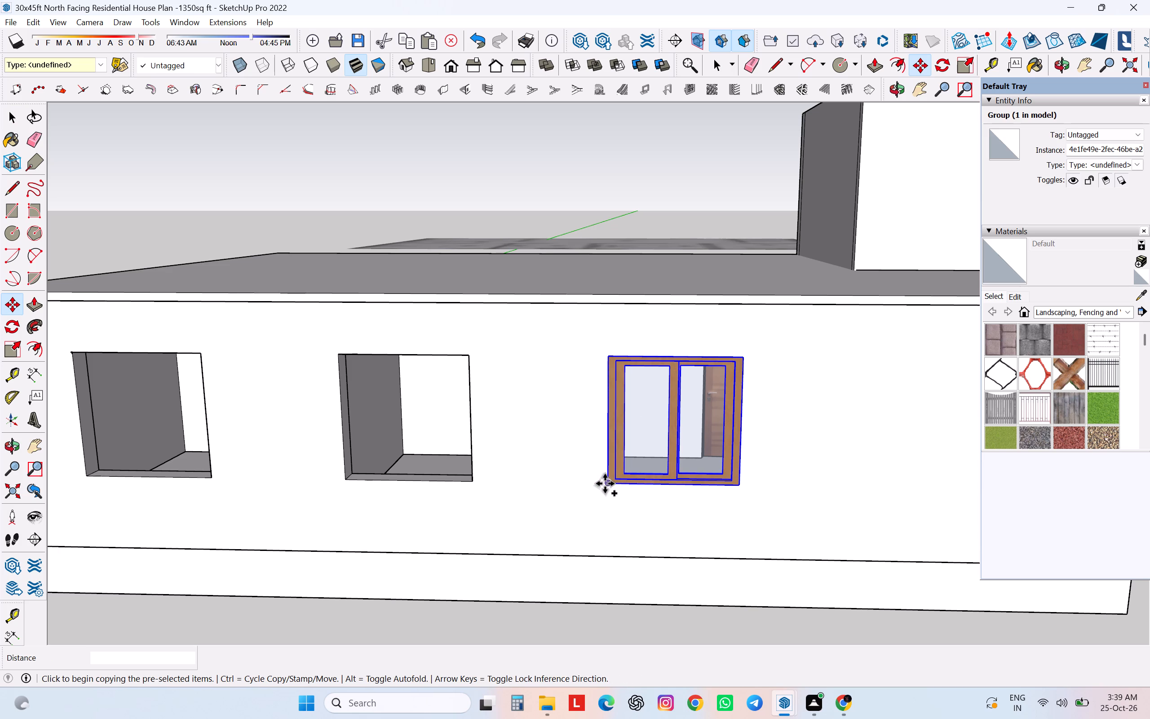
scroll(605, 484, "up", 6)
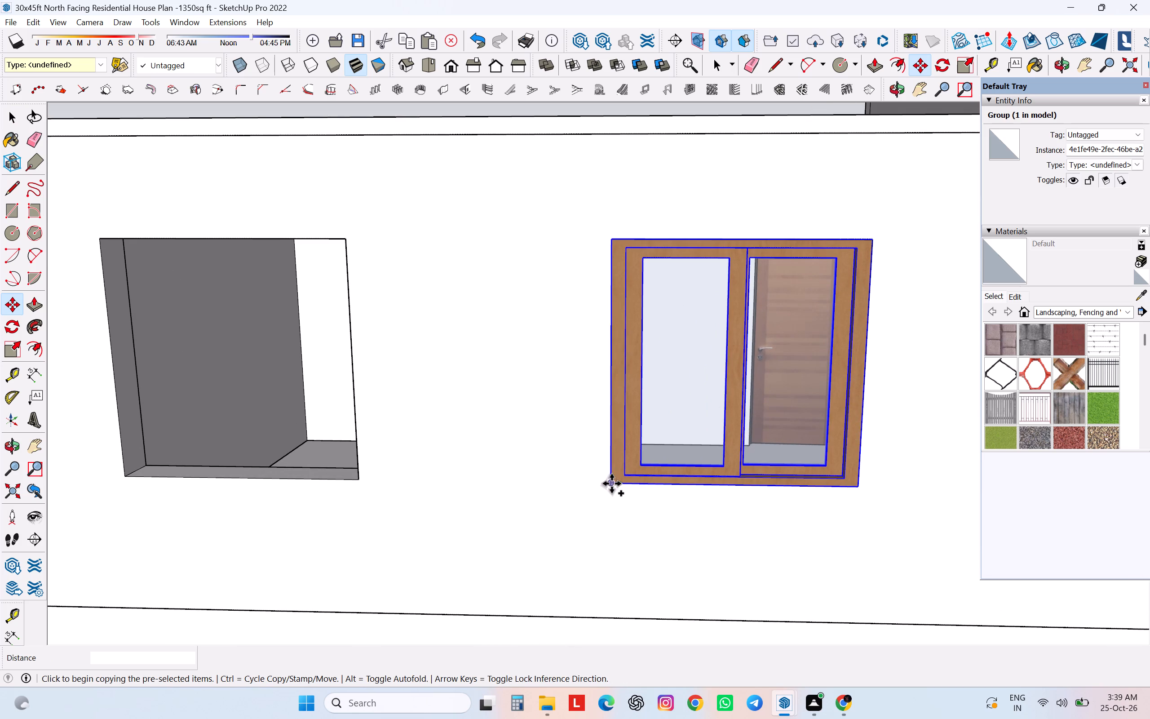
left_click(611, 484)
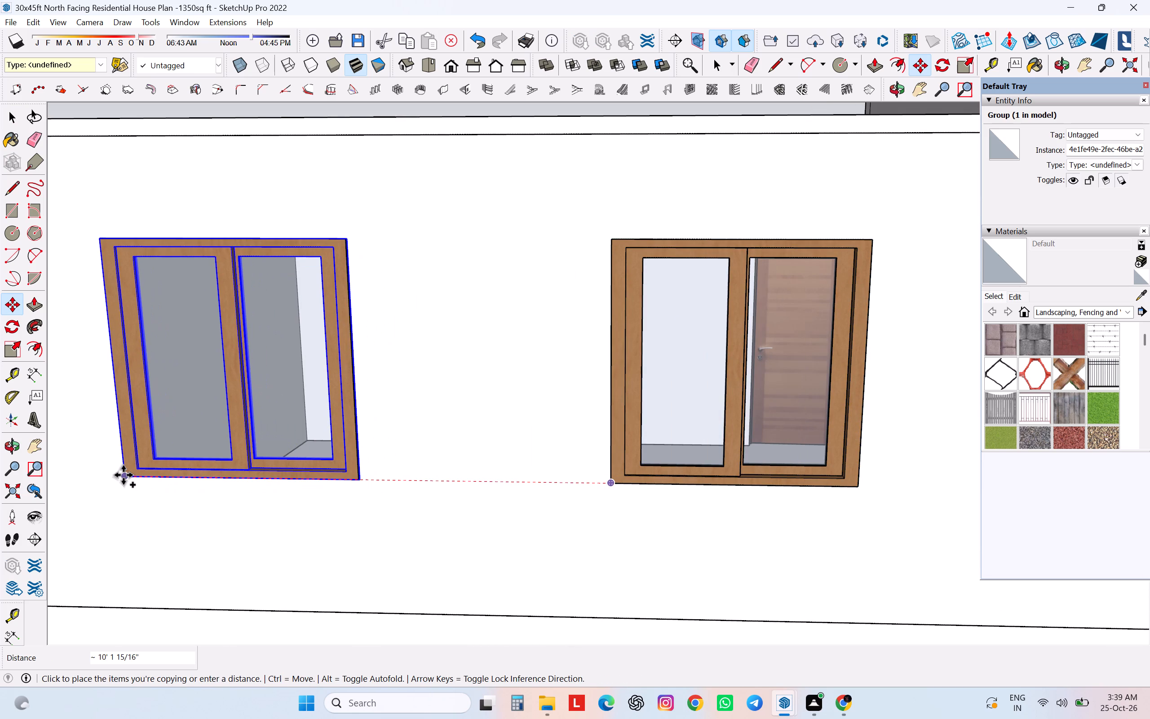
left_click(123, 475)
Copy the middle sliding window to the matching lower corner of the side wall's last empty opening.
middle_click_drag(409, 410, 647, 351)
scroll(647, 351, "down", 2)
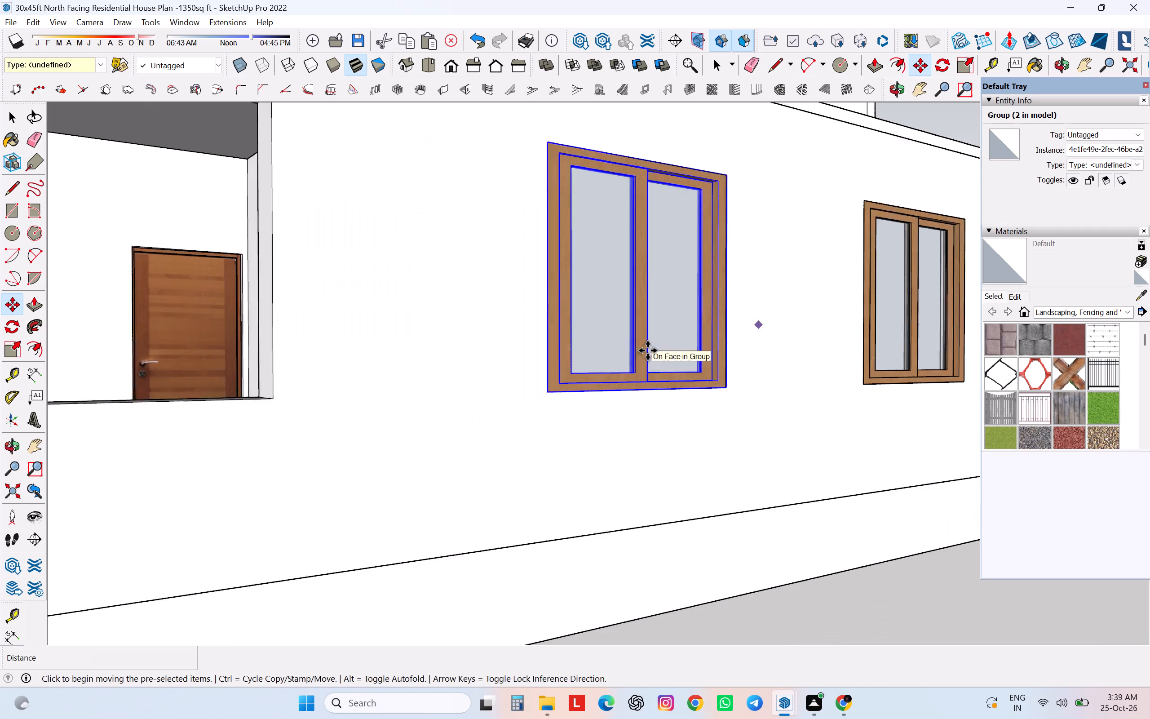
scroll(647, 351, "down", 2)
left_click(568, 384)
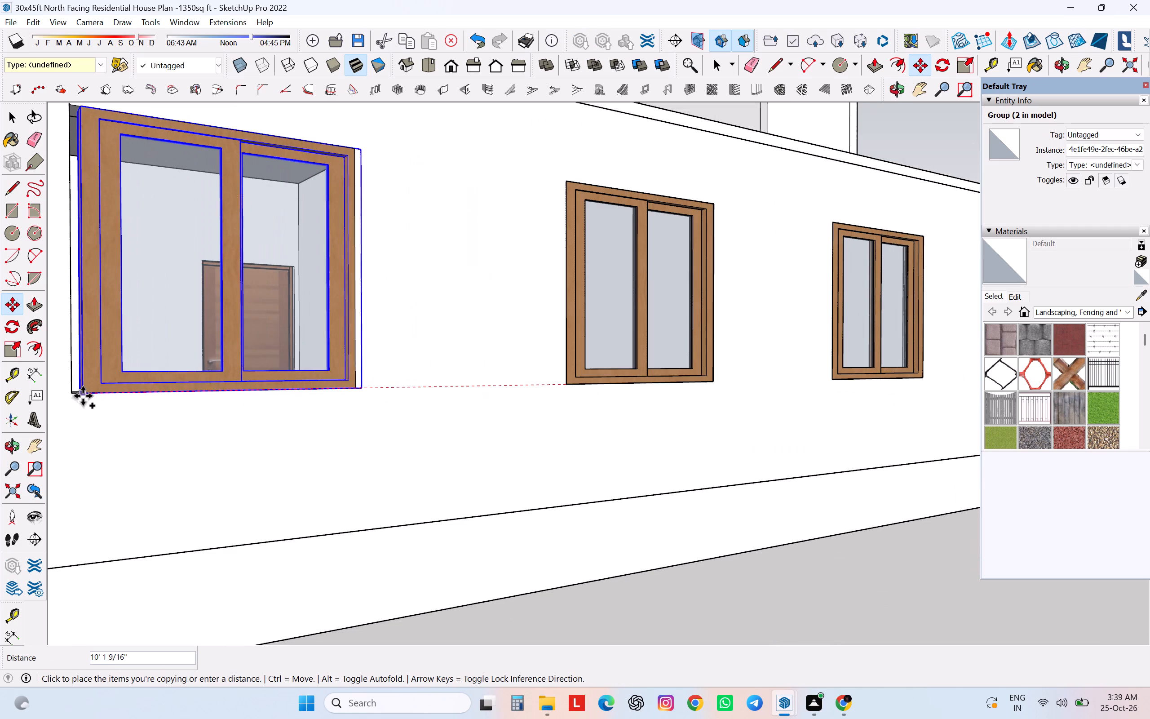
left_click(74, 393)
scroll(382, 453, "down", 3)
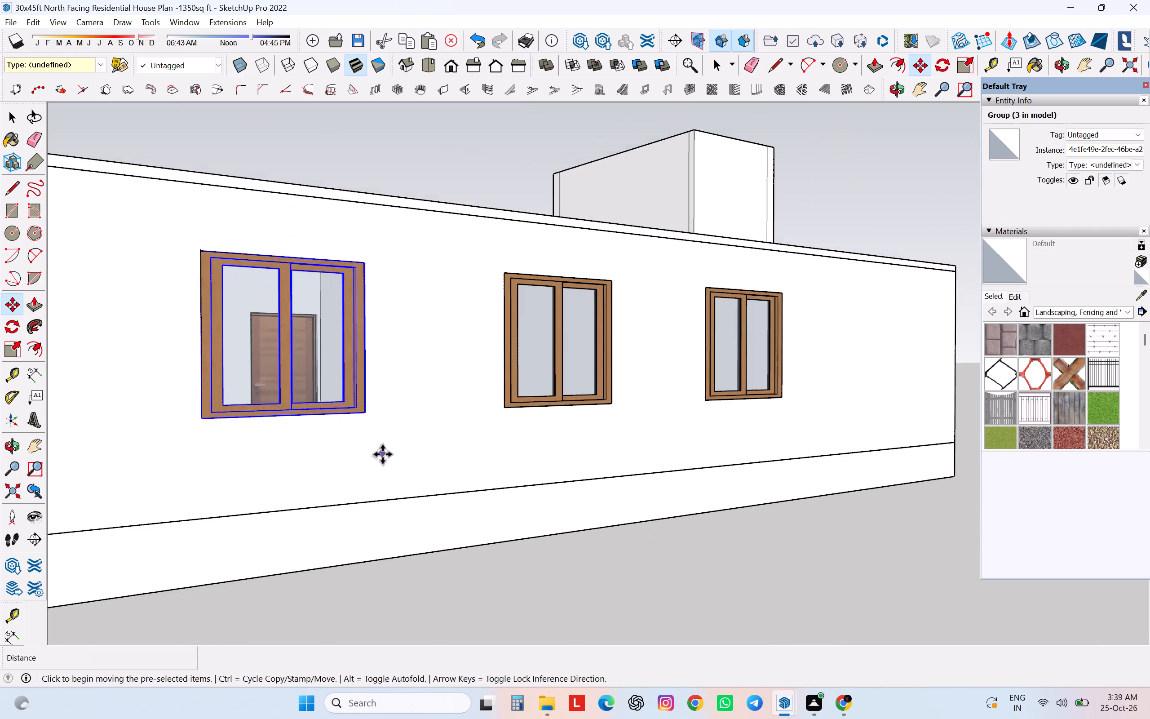
Copy the side wall's end window, farthest from the staircase tower, about 43' away to the free space outside the door wall.
scroll(382, 454, "down", 7)
middle_click_drag(559, 555, 234, 580)
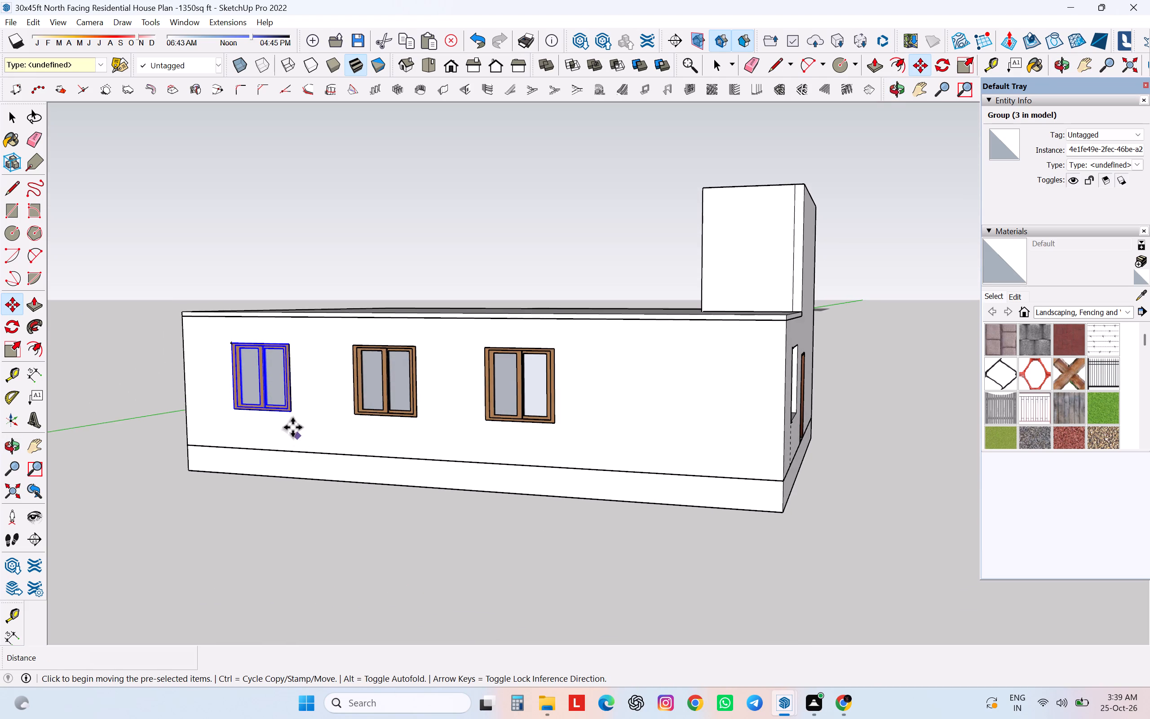
scroll(292, 420, "up", 4)
left_click(292, 410)
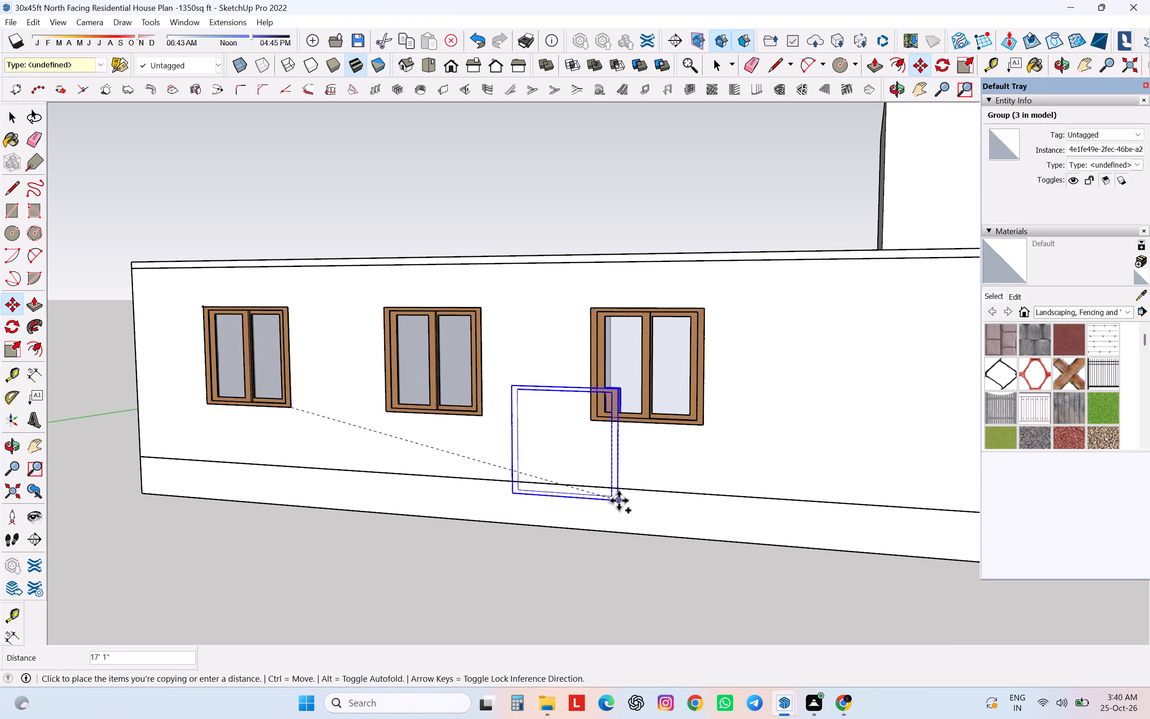
scroll(619, 501, "down", 4)
middle_click_drag(600, 495, 455, 474)
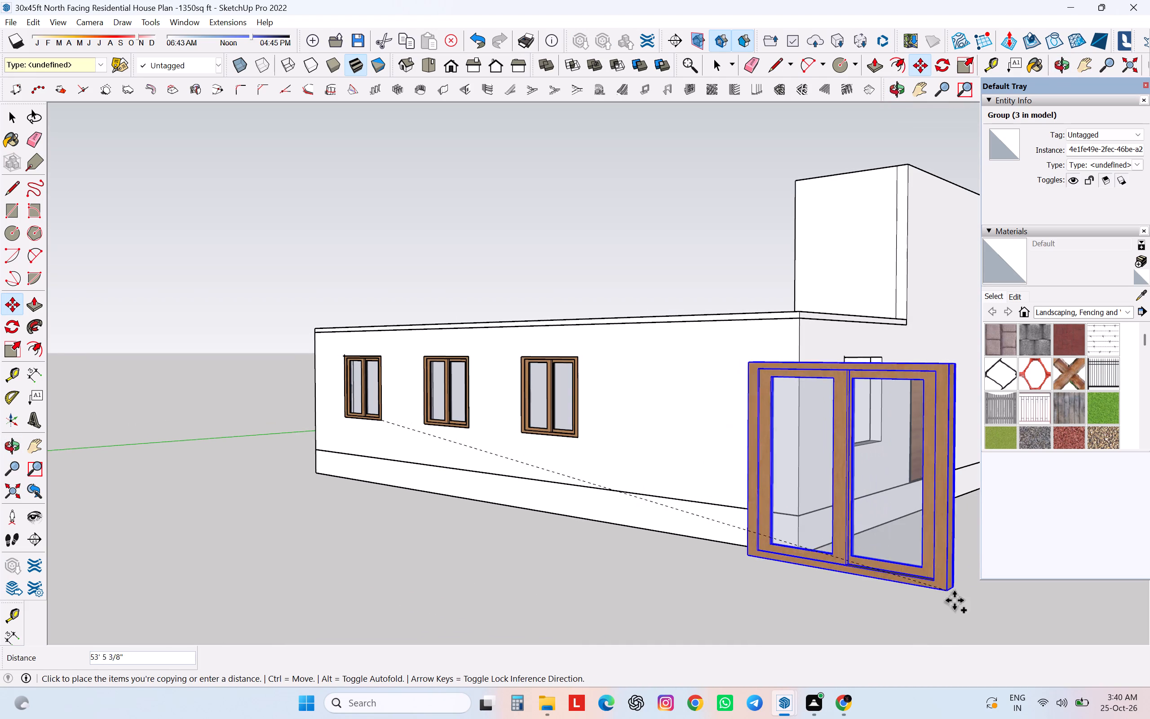
middle_click_drag(676, 574, 53, 527)
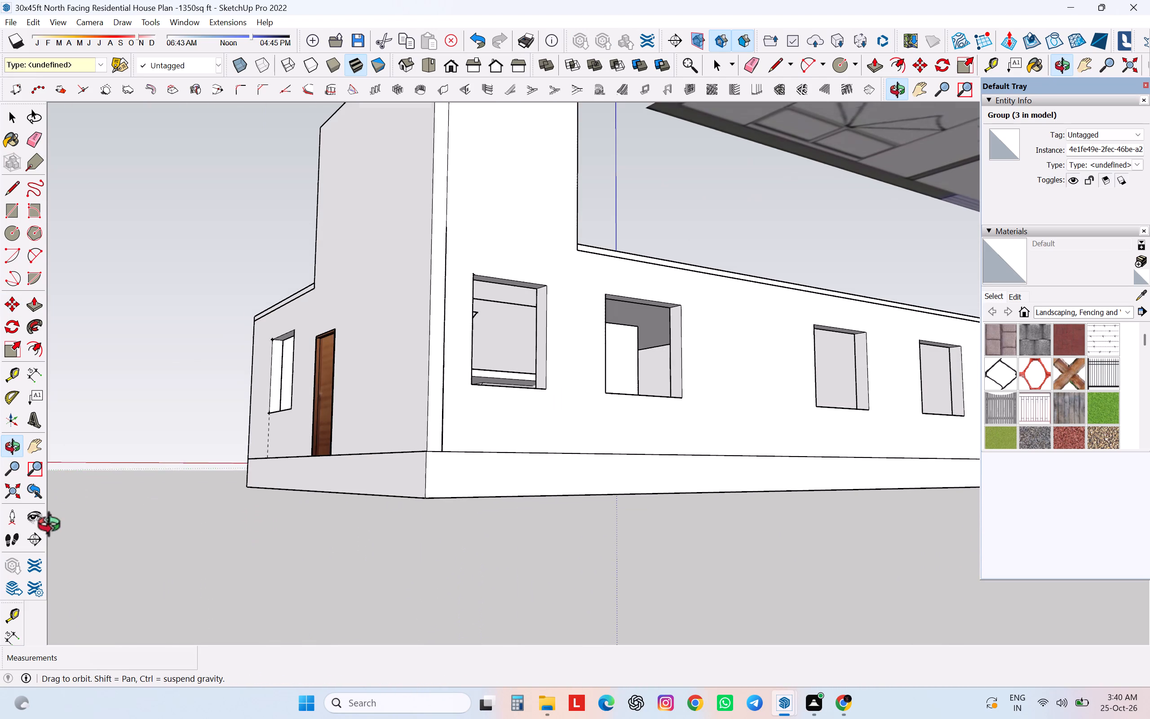
middle_click_drag(53, 527, 53, 528)
left_click(127, 420)
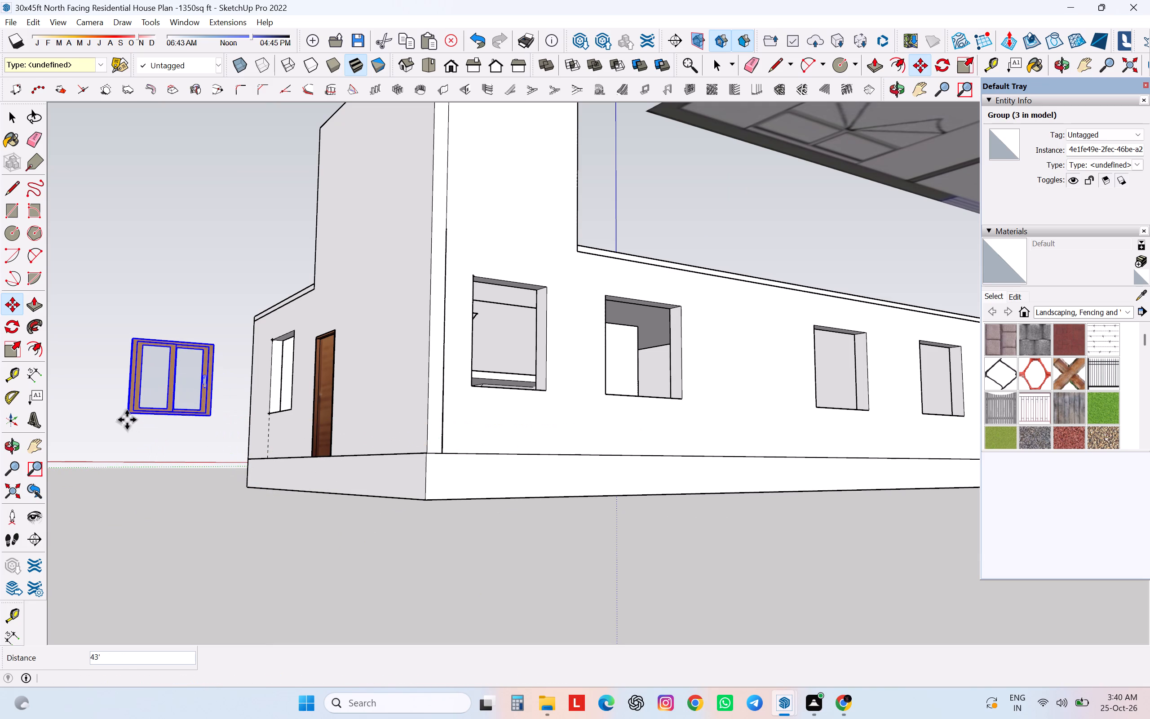
Rotate the free-standing window copy 90 degrees about the vertical axis to align it with the door wall.
left_click(5, 330)
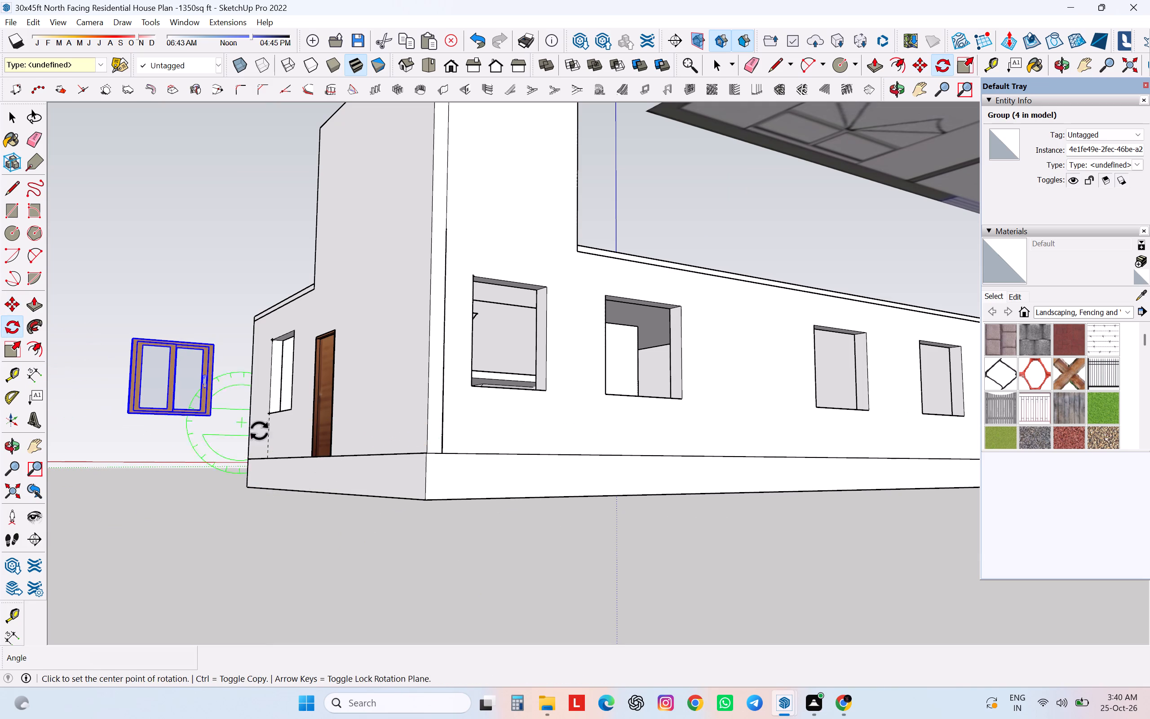
middle_click_drag(265, 438, 674, 541)
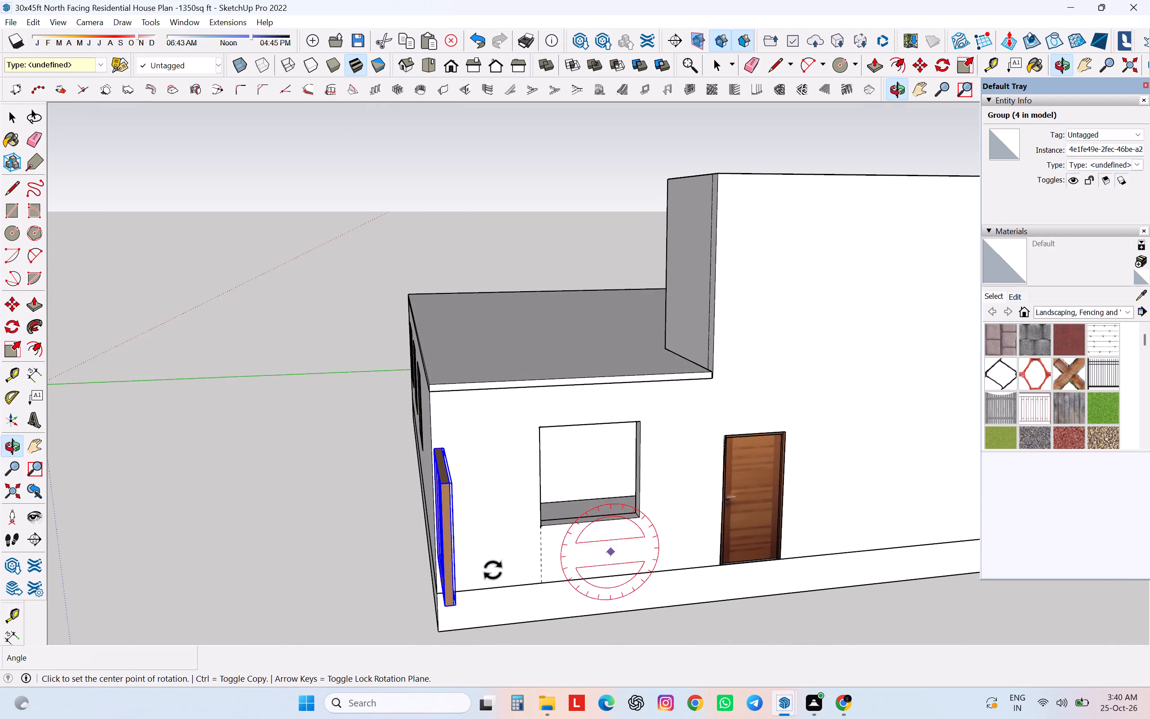
middle_click_drag(488, 574, 551, 592)
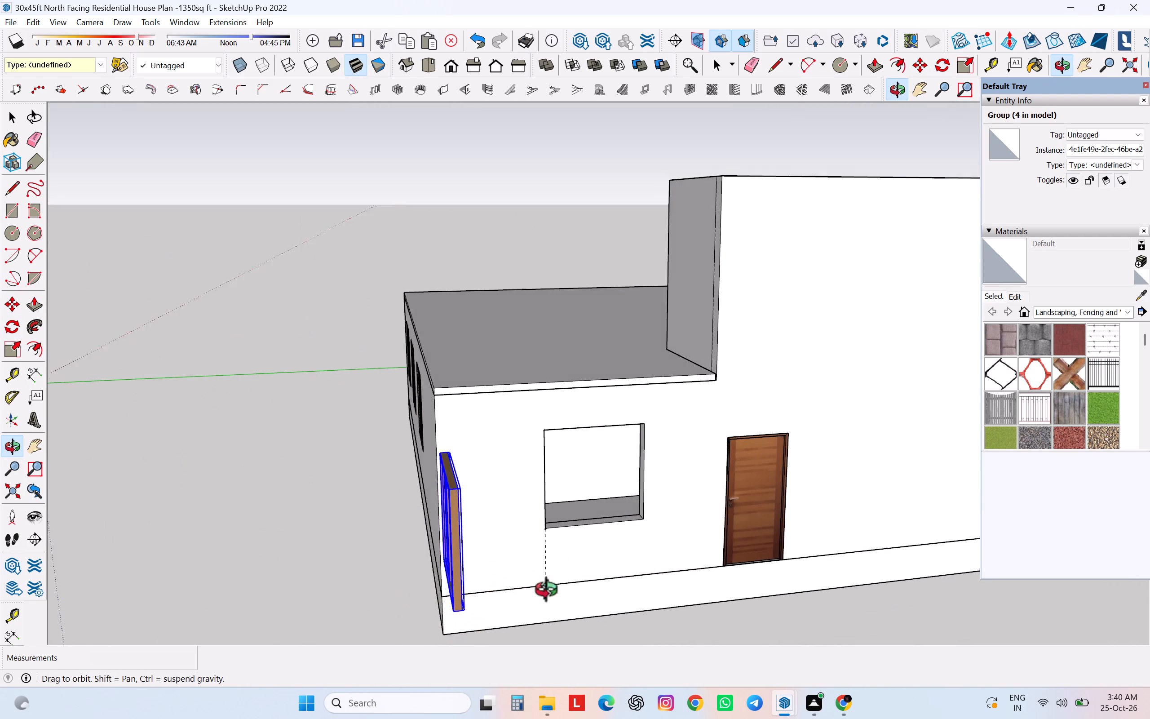
middle_click_drag(551, 592, 805, 586)
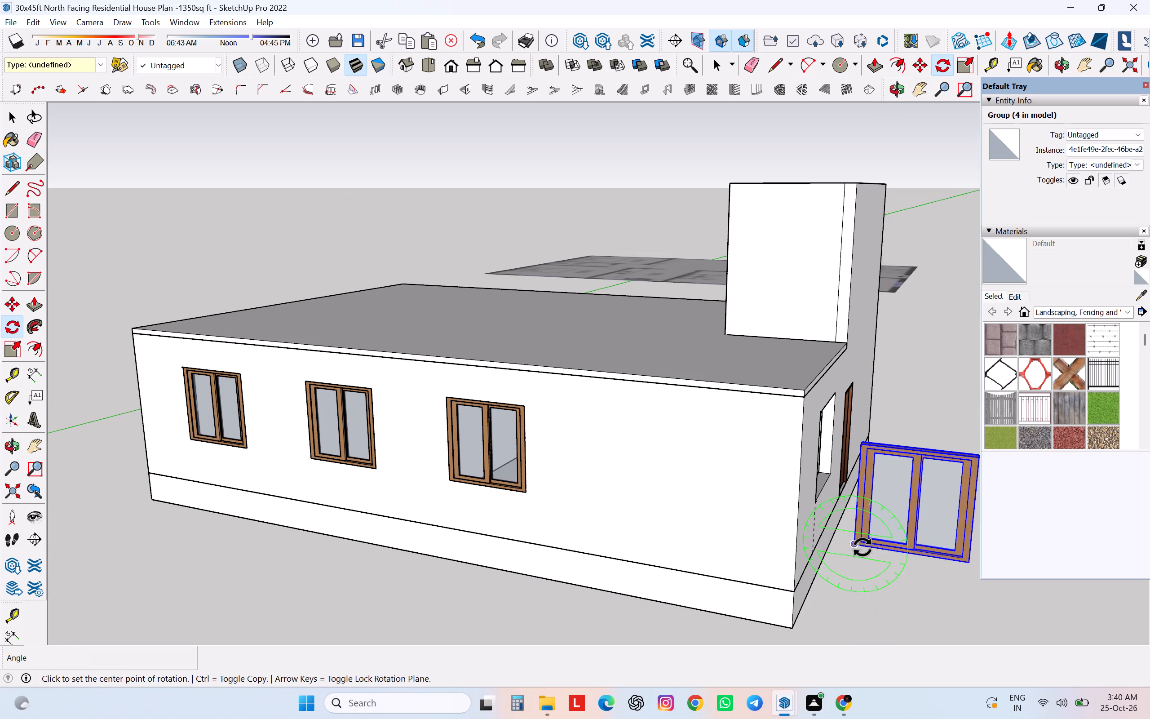
left_click(894, 556)
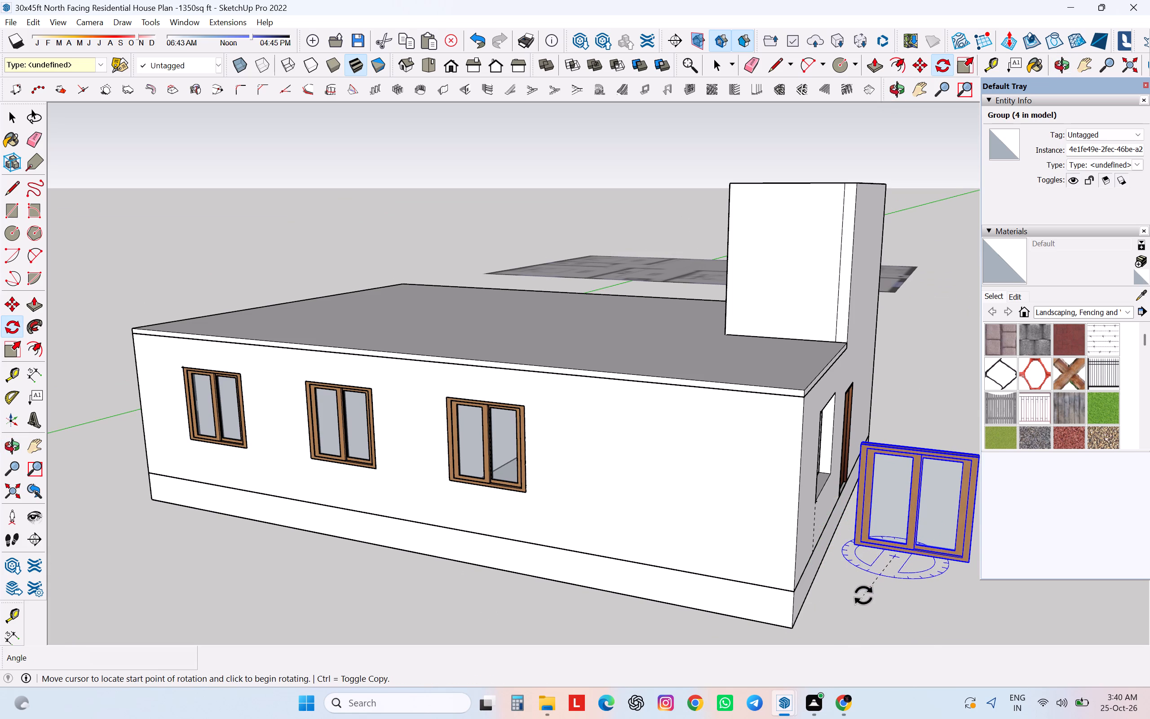
left_click(876, 603)
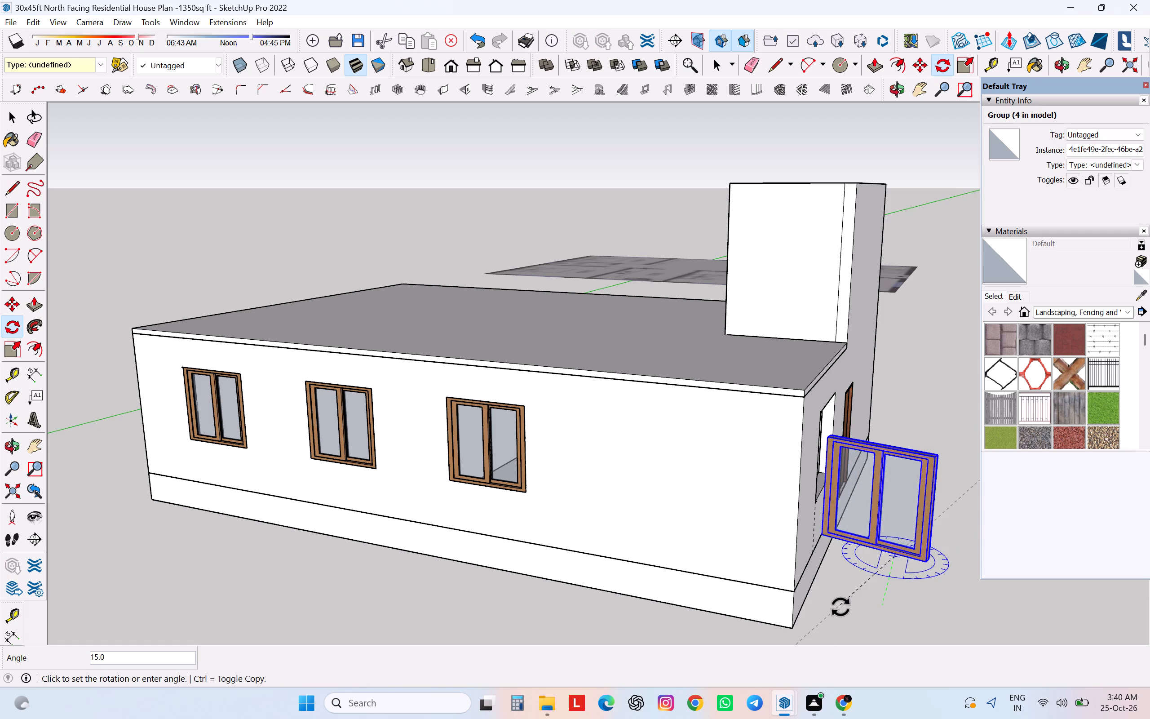
middle_click_drag(772, 531, 327, 462)
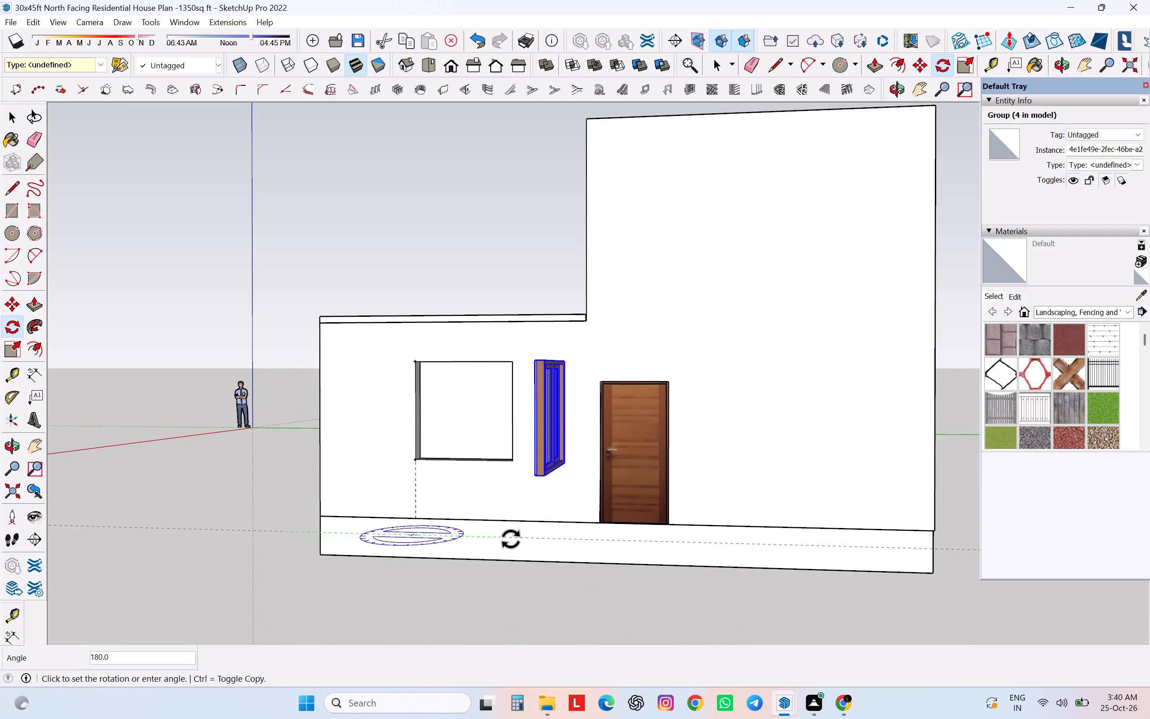
left_click(478, 496)
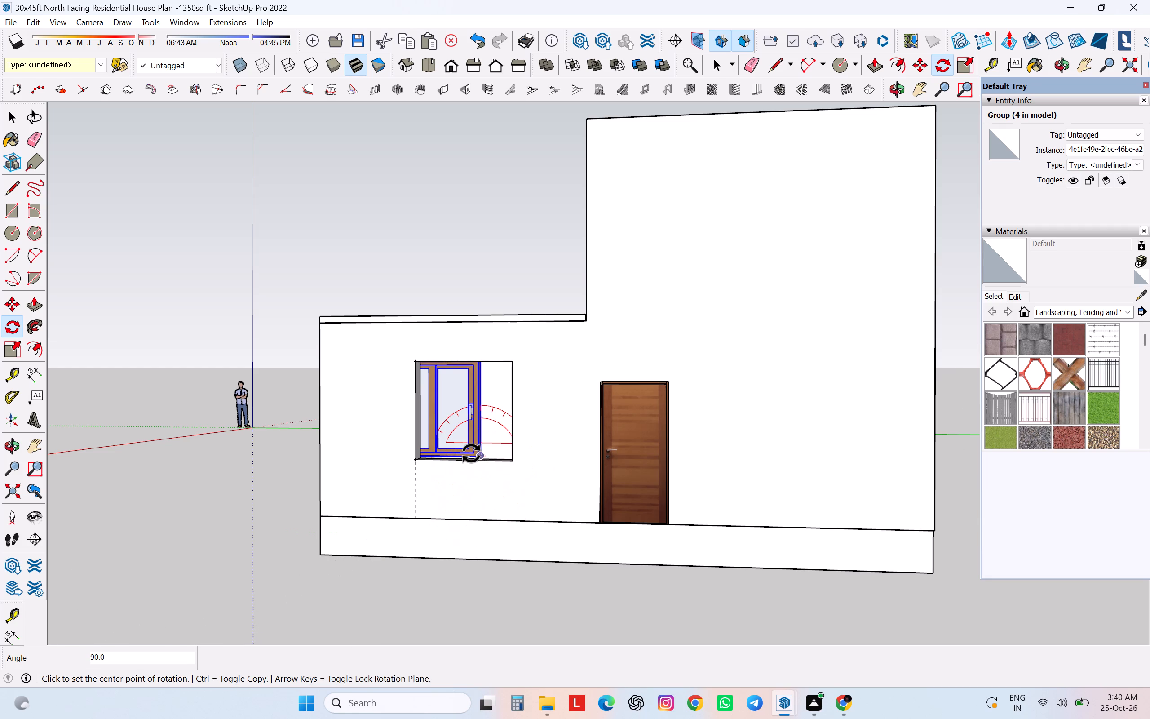
Move the rotated window by its lower corner to the matching corner of the opening beside the wooden door.
key("m")
scroll(485, 457, "up", 6)
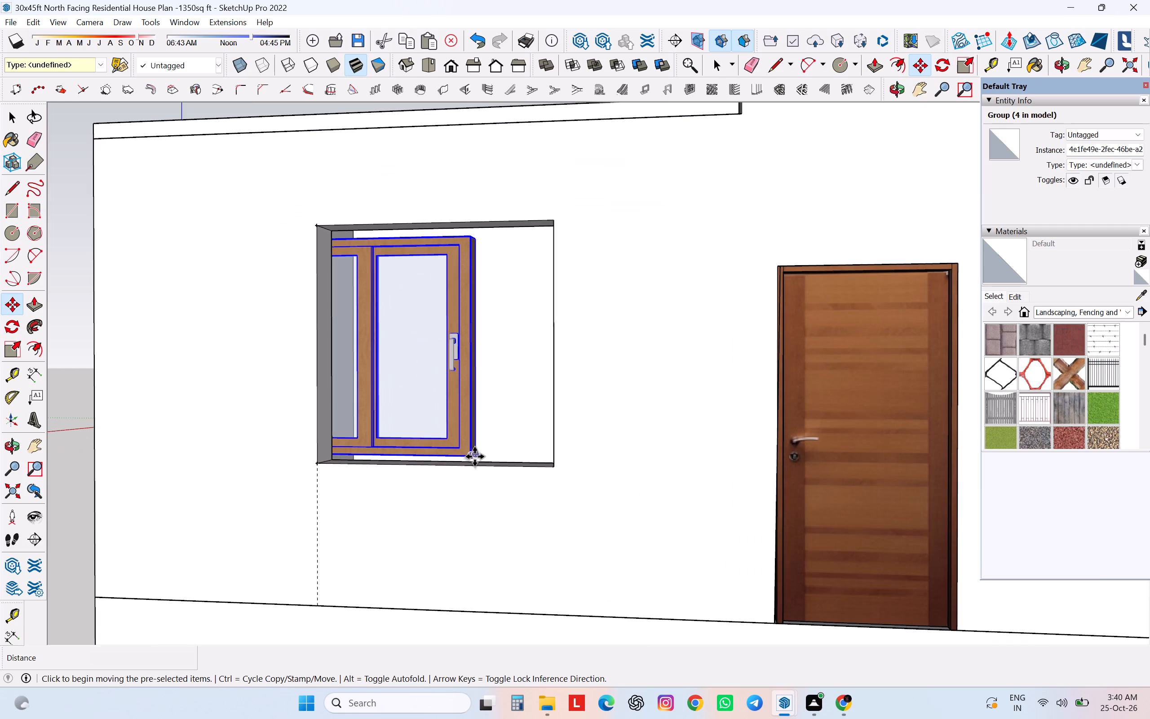
left_click(472, 457)
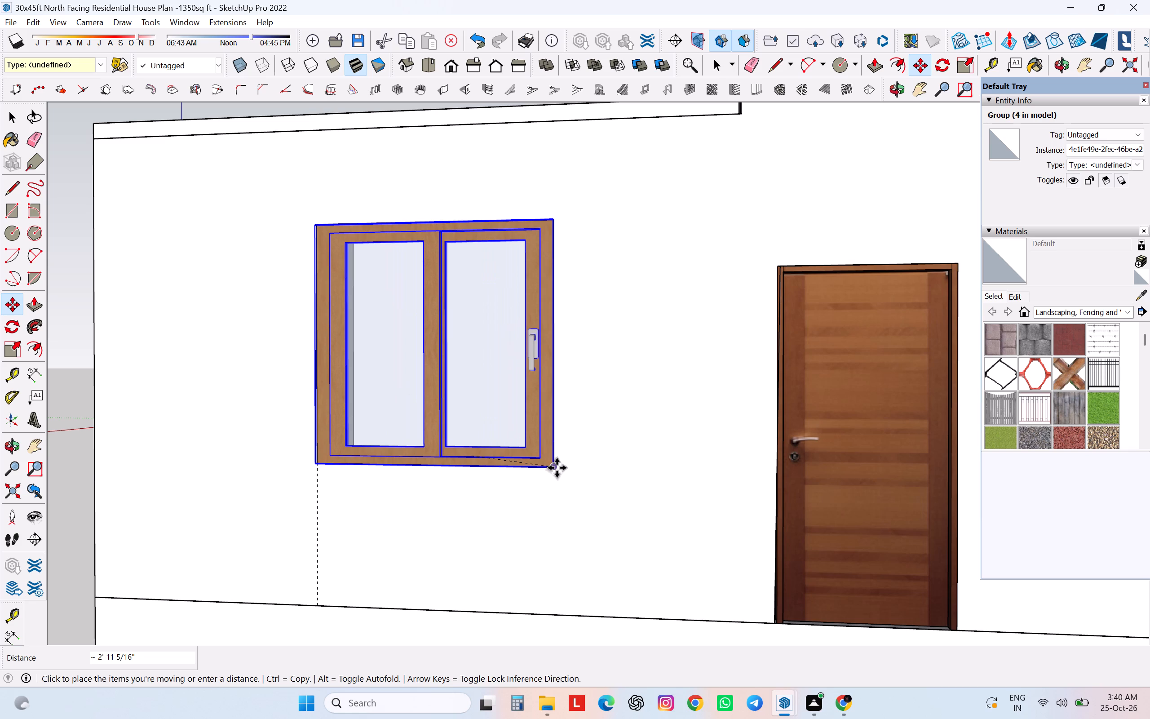
left_click(557, 468)
Draw a 3.94 by 3.94 inch square on the roof slab at its outer corner above the door wall's window.
scroll(555, 528, "down", 10)
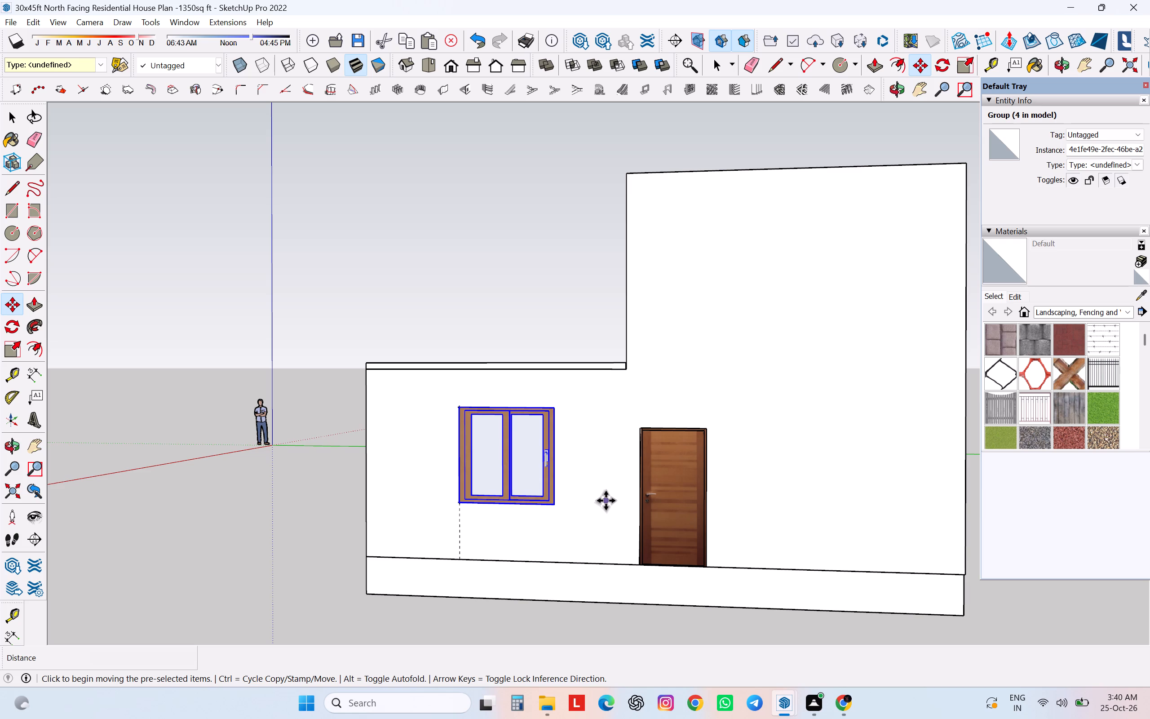
scroll(606, 494, "down", 5)
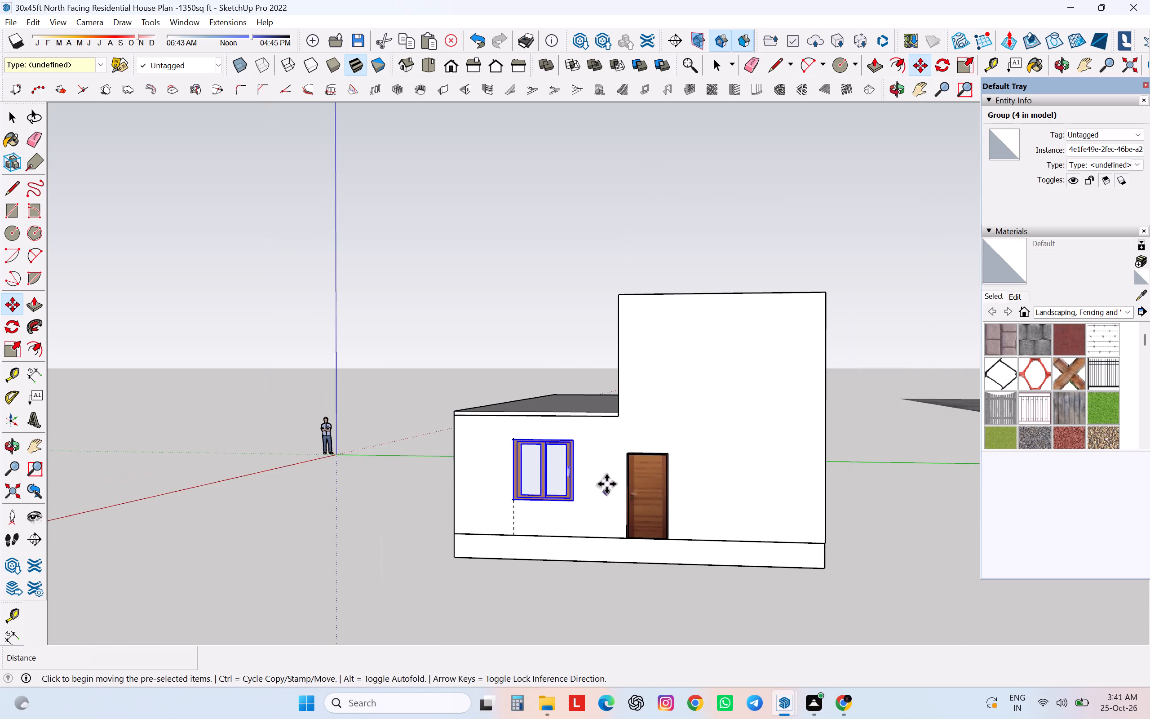
middle_click_drag(606, 483, 1035, 664)
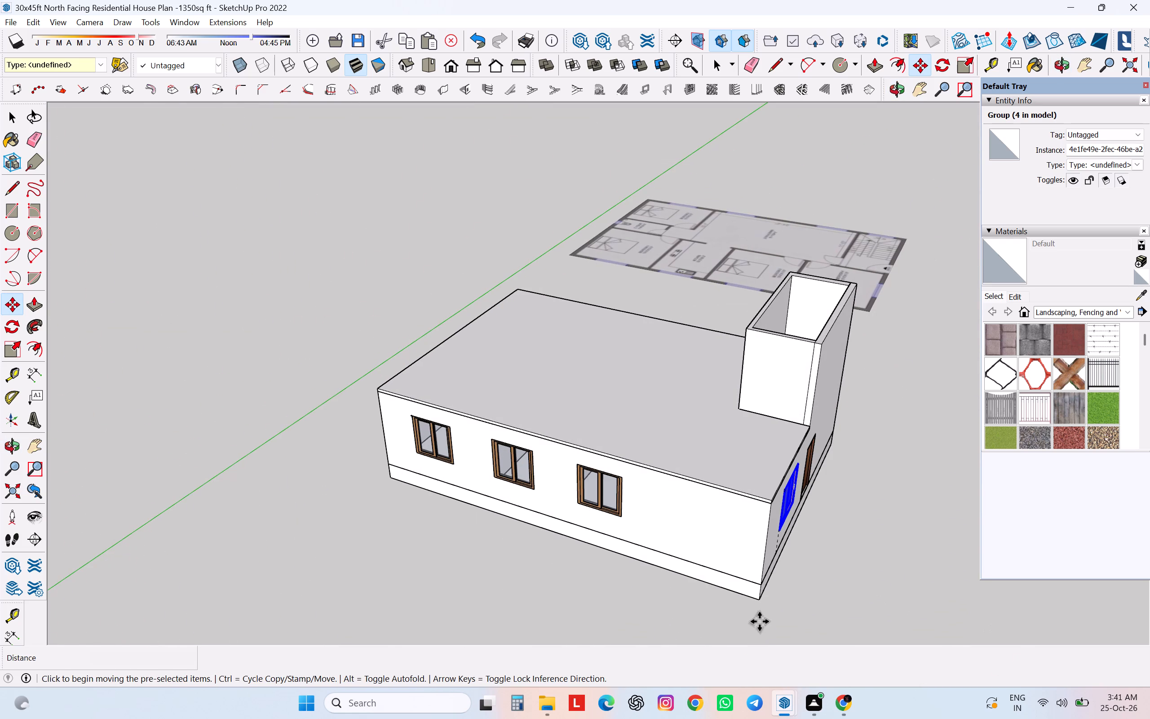
middle_click_drag(753, 620, 538, 608)
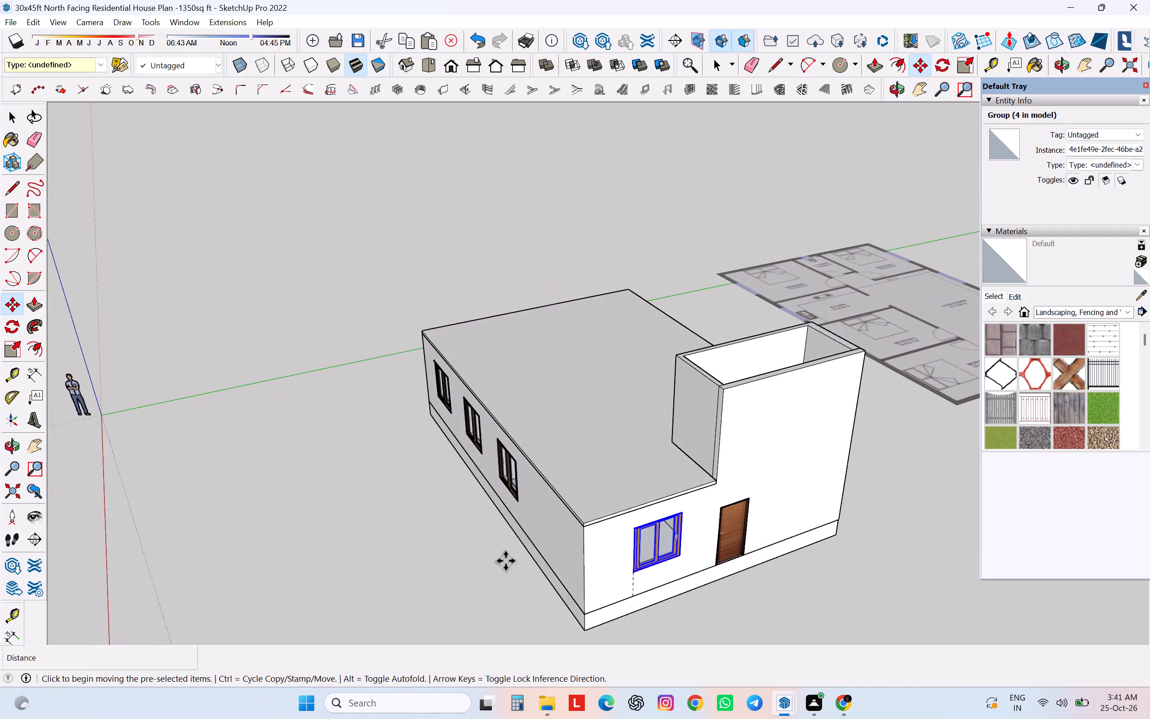
middle_click_drag(505, 561, 335, 498)
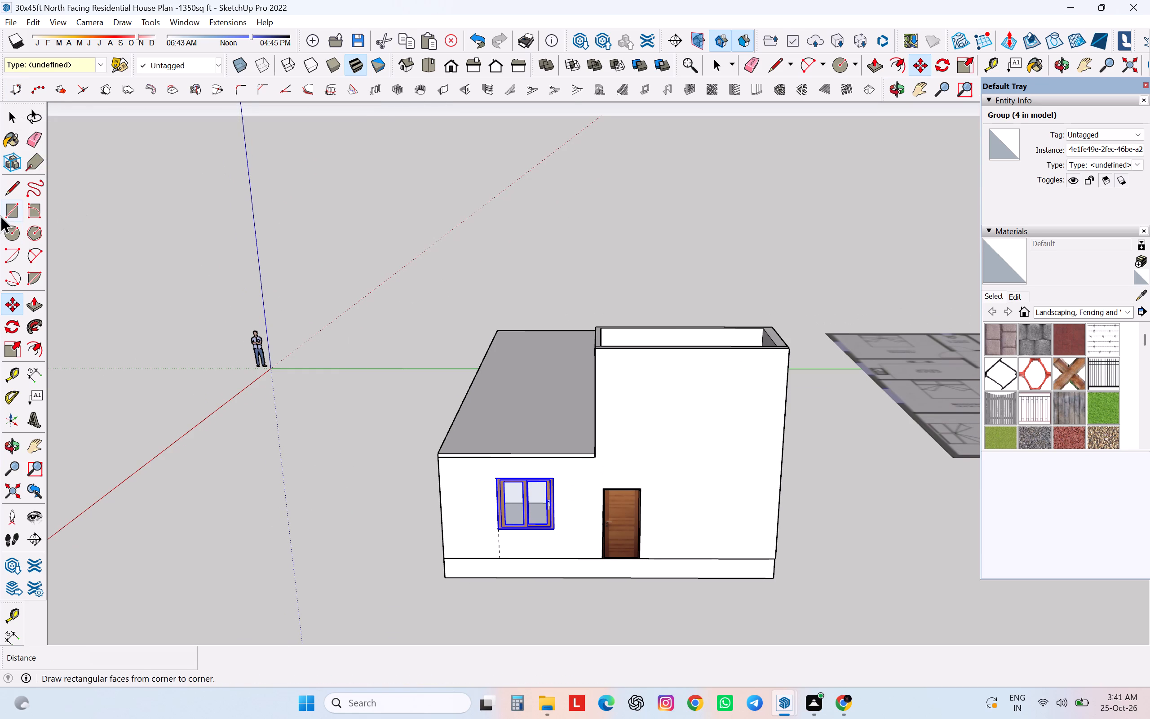
left_click(12, 212)
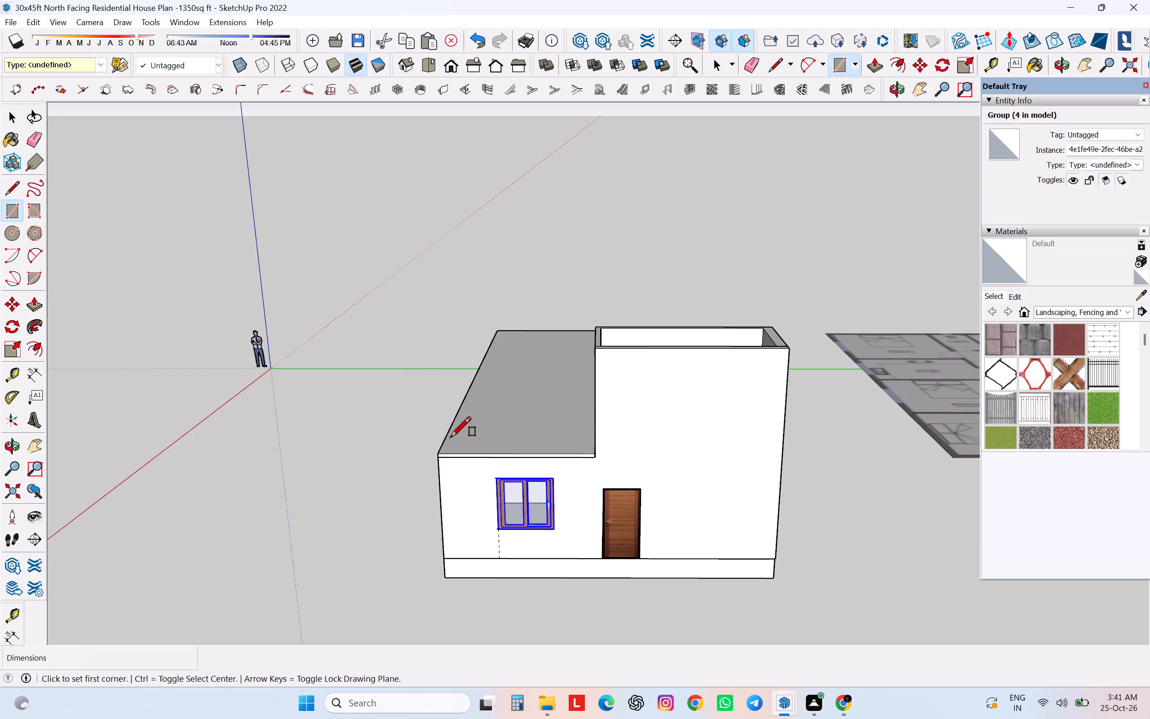
middle_click_drag(450, 437, 446, 603)
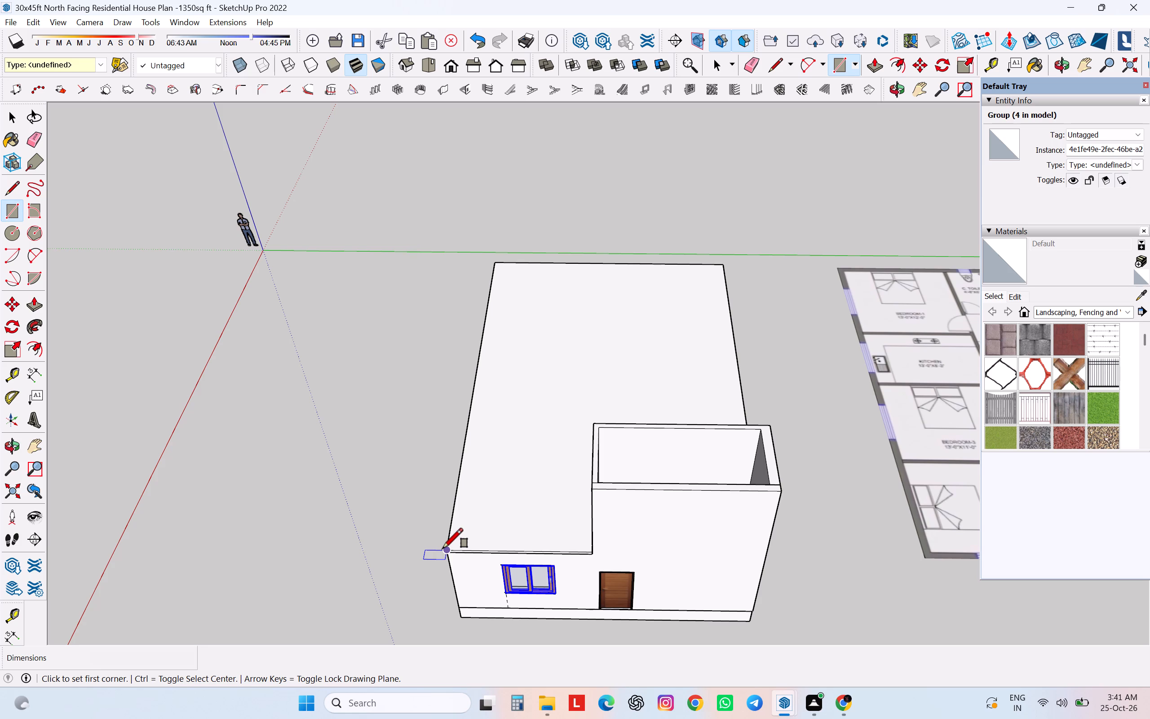
scroll(442, 577, "up", 5)
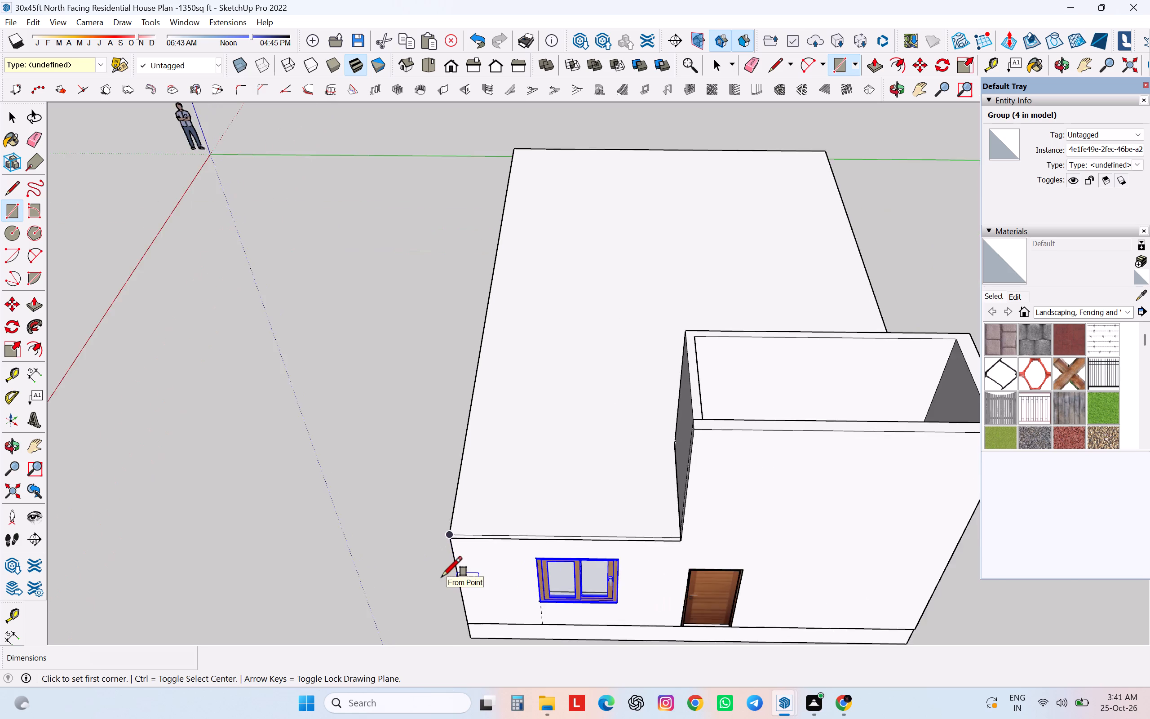
scroll(442, 577, "up", 7)
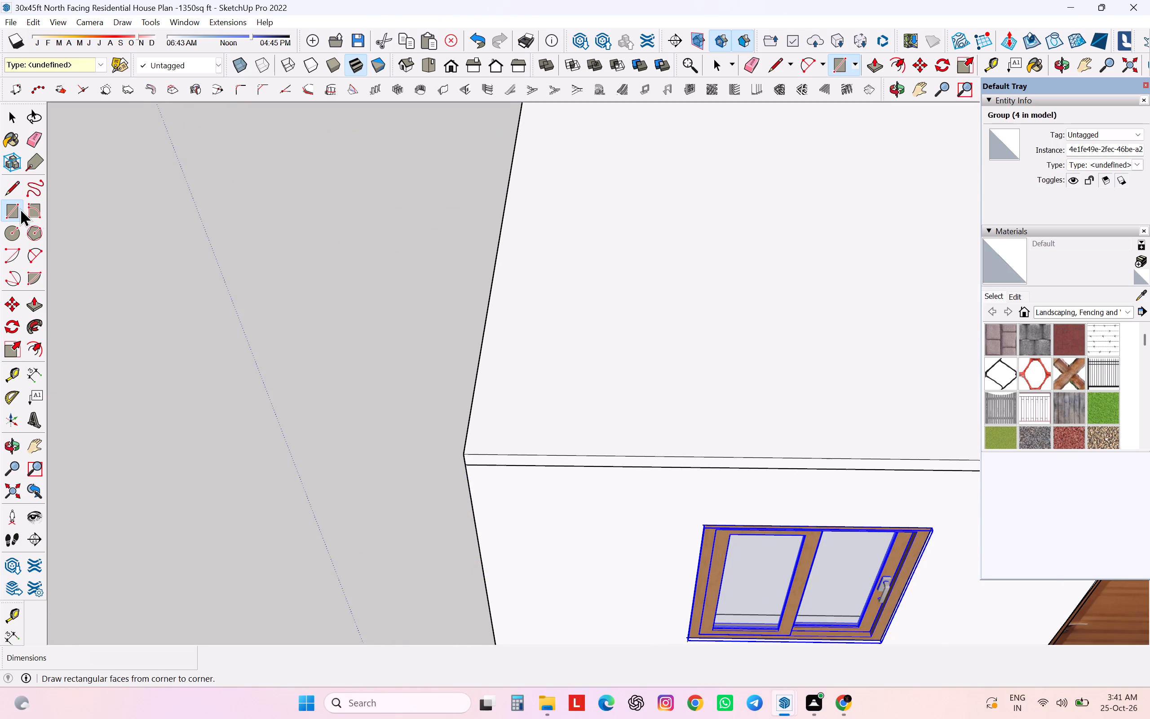
left_click(464, 455)
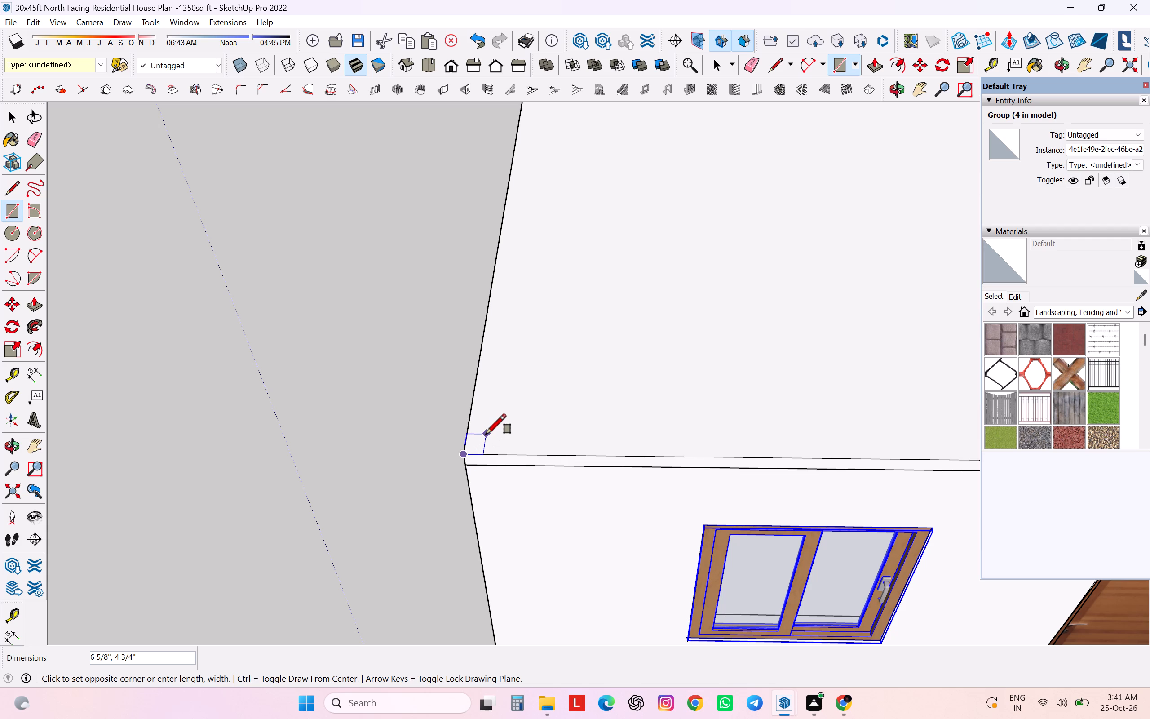
type("3.")
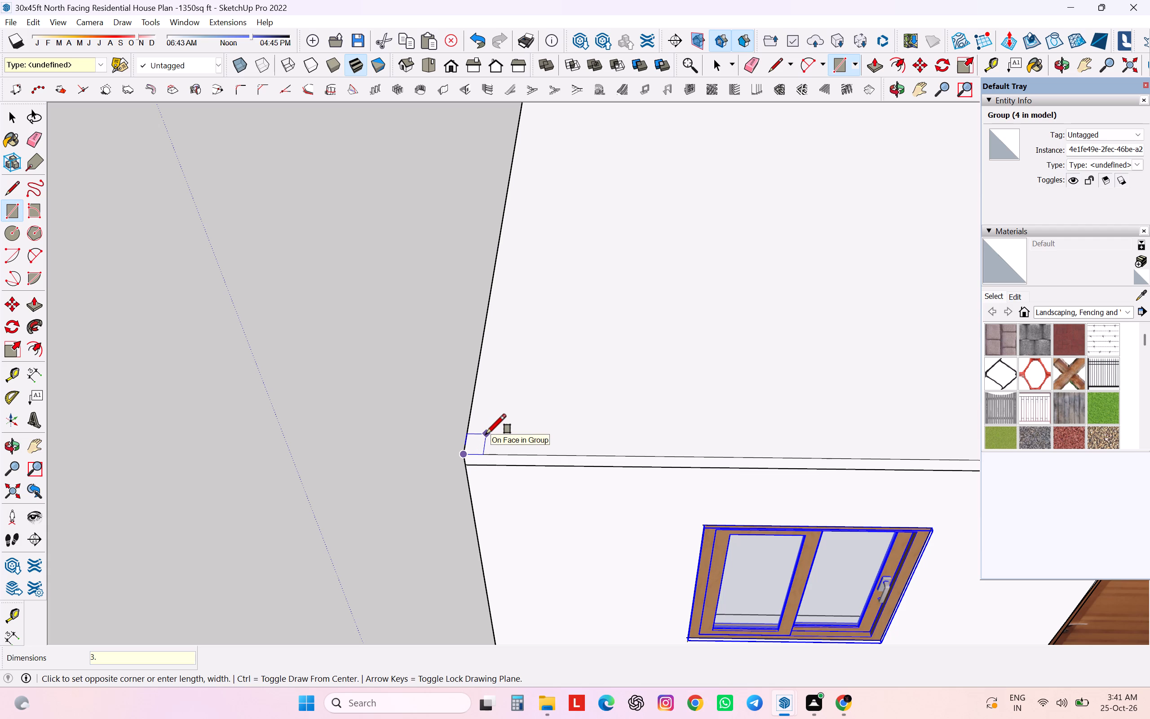
key("9")
type("4,3.94")
key("Return")
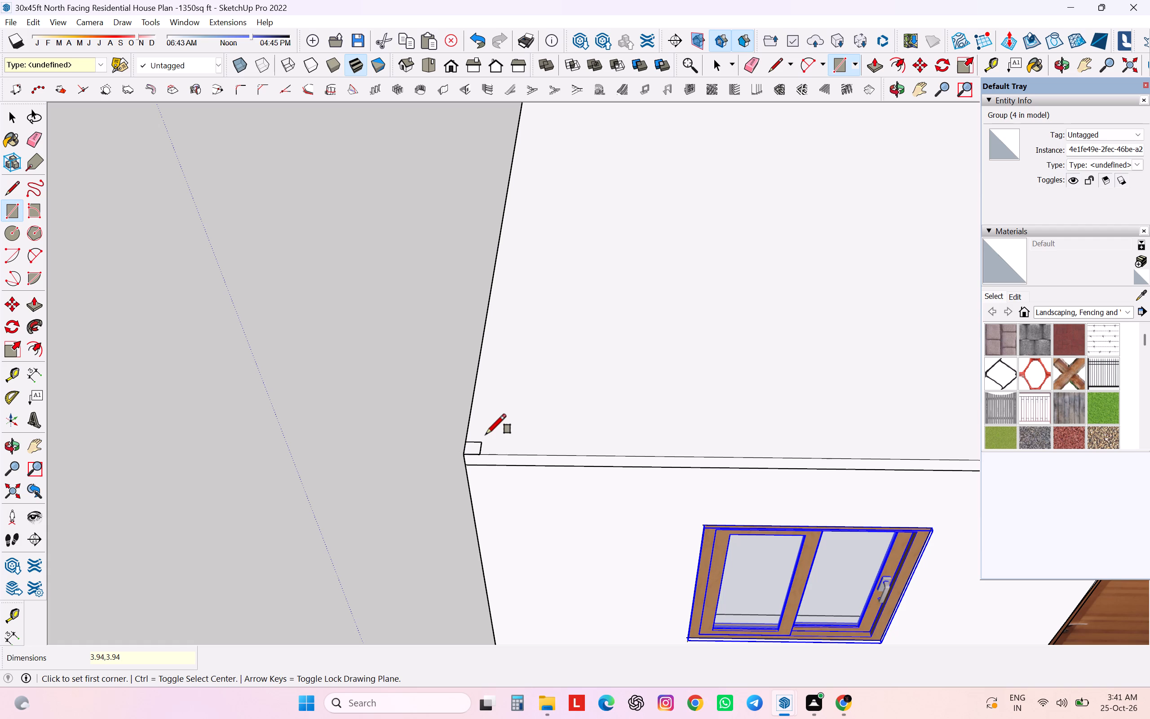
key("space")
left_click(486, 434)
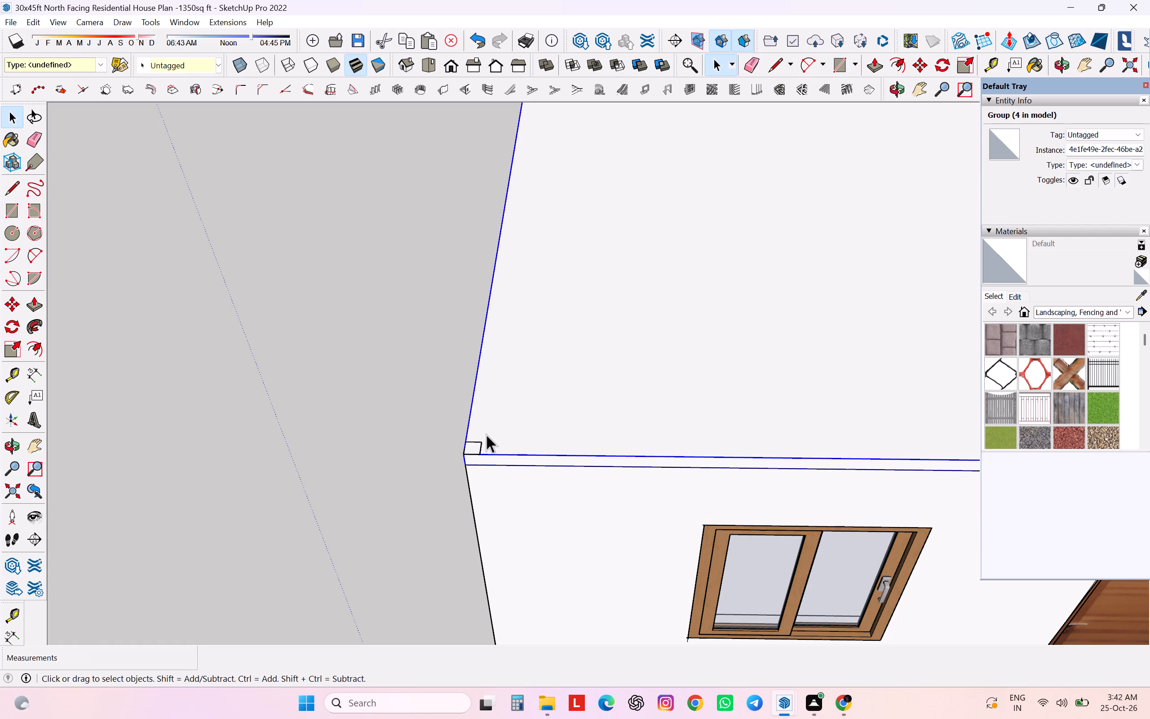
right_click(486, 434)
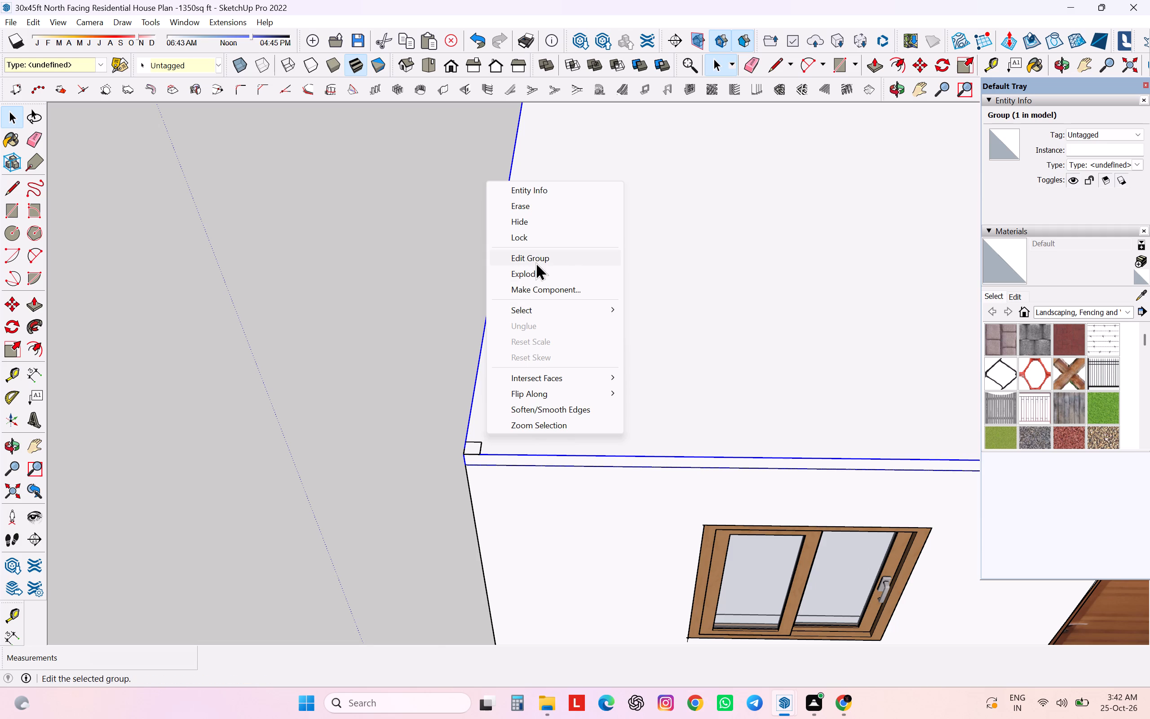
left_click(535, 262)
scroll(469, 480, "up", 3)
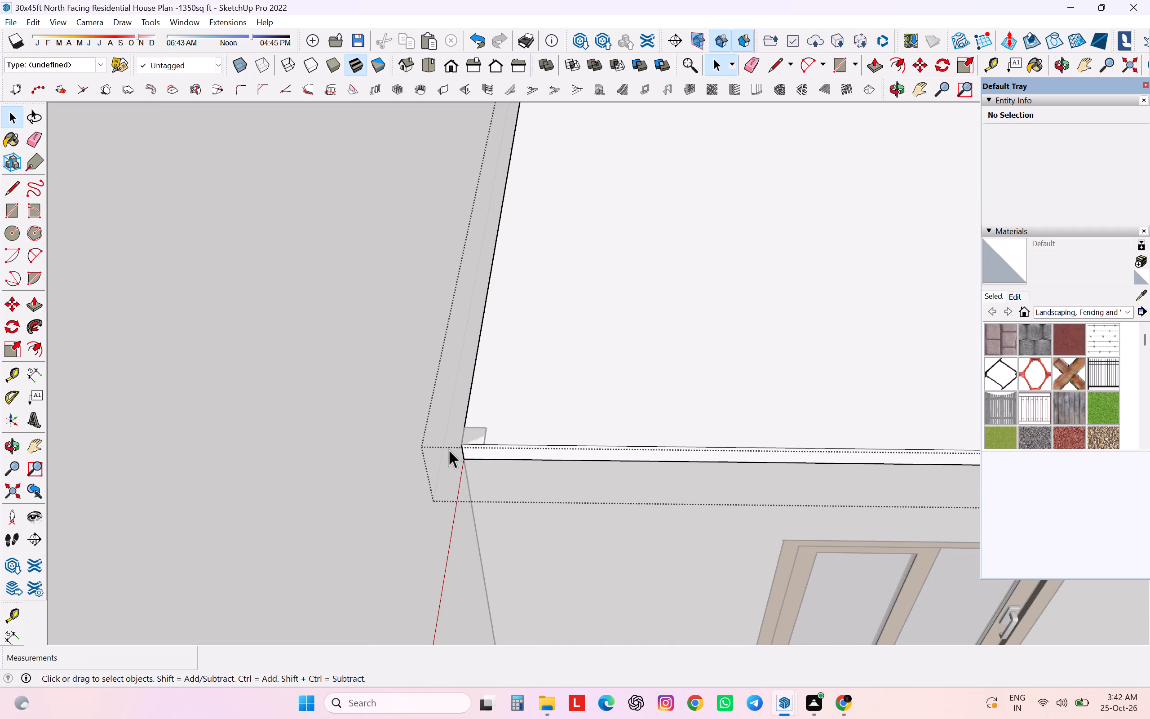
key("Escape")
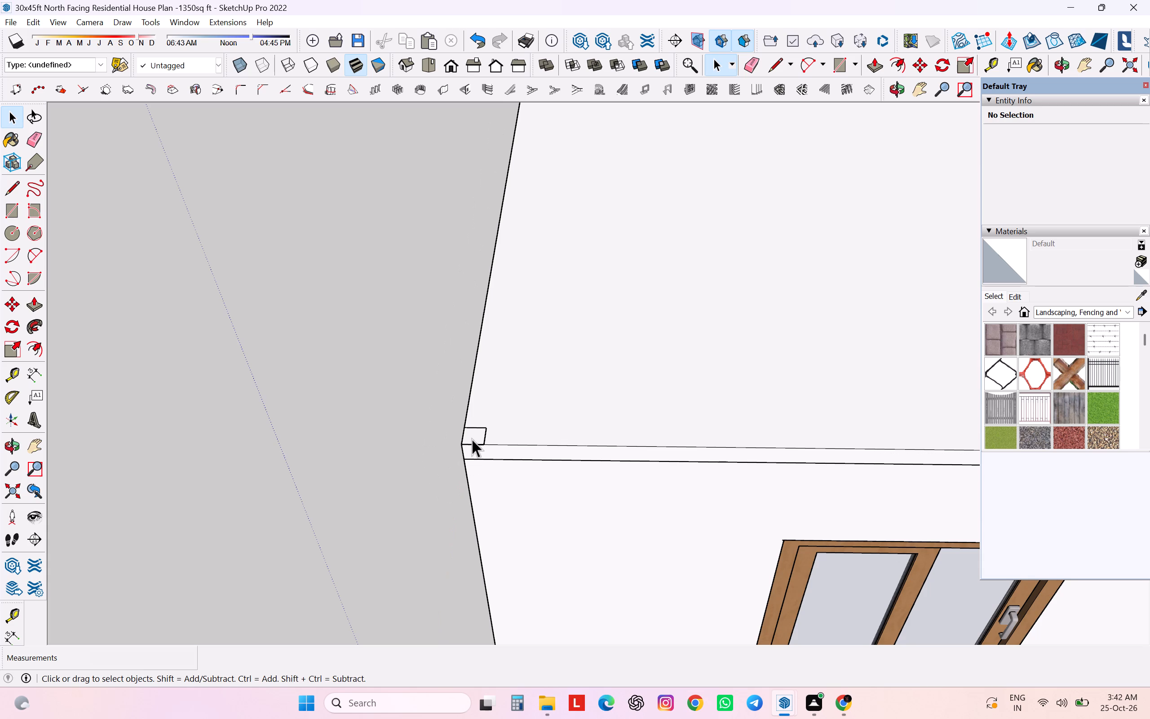
Extrude the small square at the roof corner upward by 23.62 inches to form a post.
left_click(472, 439)
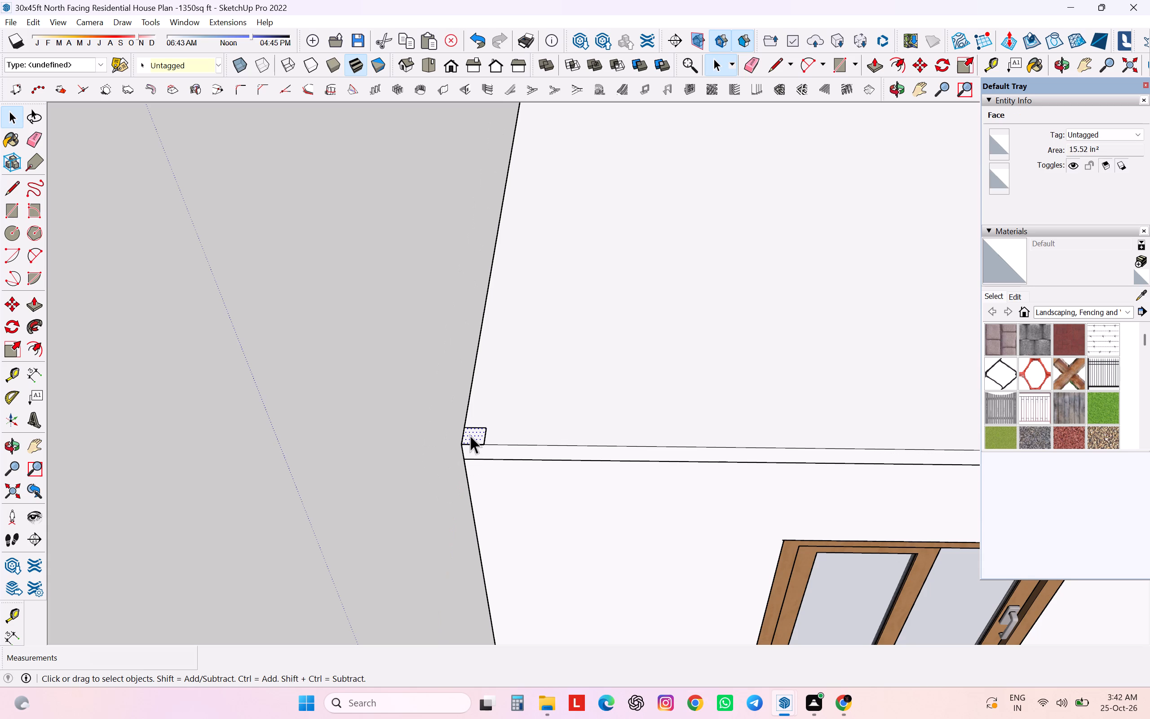
key("p")
left_click(472, 430)
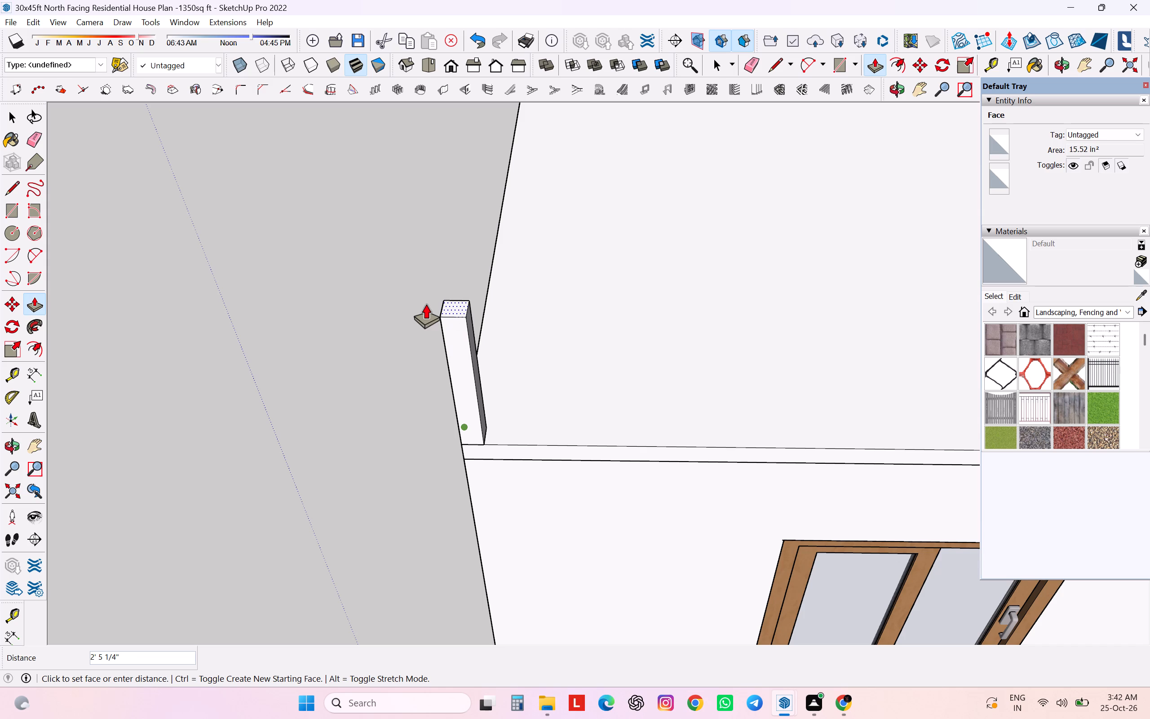
type("23.62")
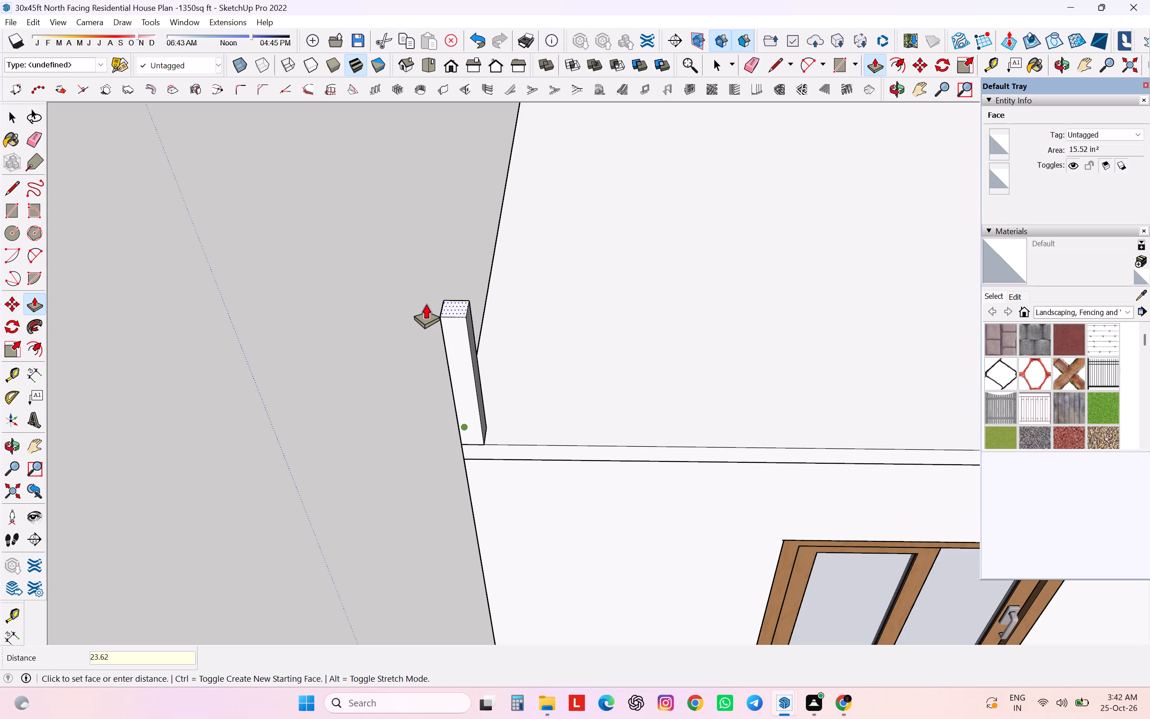
key("Return")
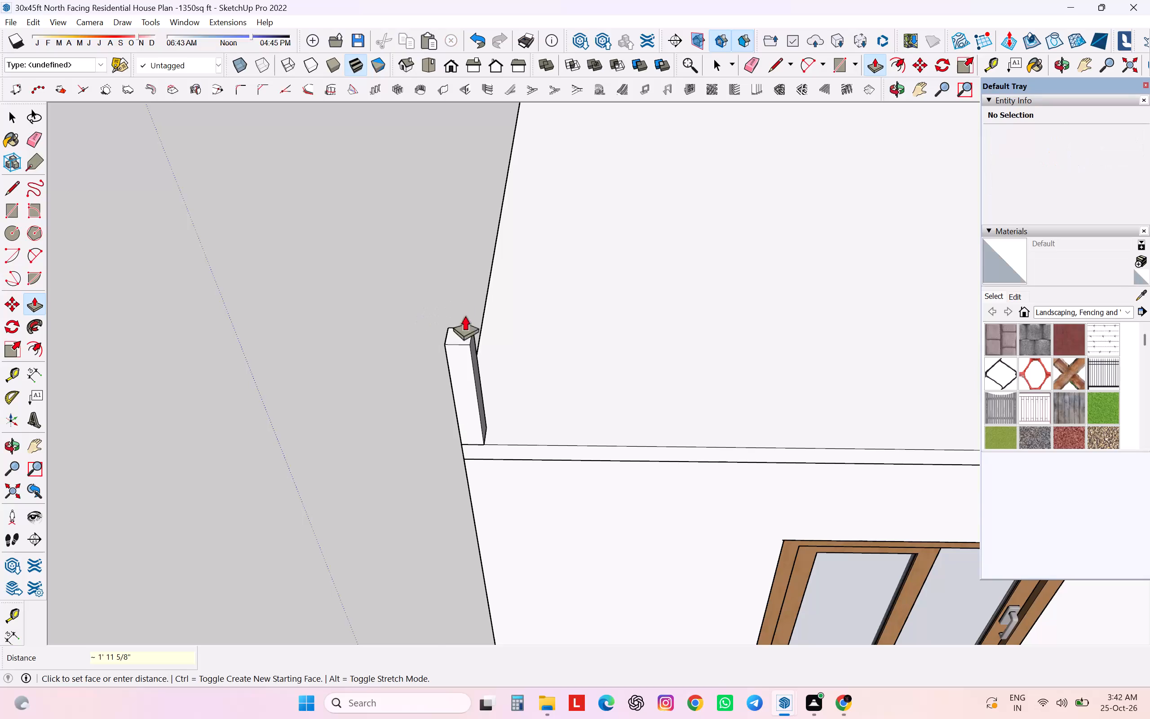
Make the whole corner post, with all its faces and edges, into a group.
scroll(544, 421, "down", 9)
middle_click_drag(543, 424, 882, 408)
key("space")
left_click(724, 376)
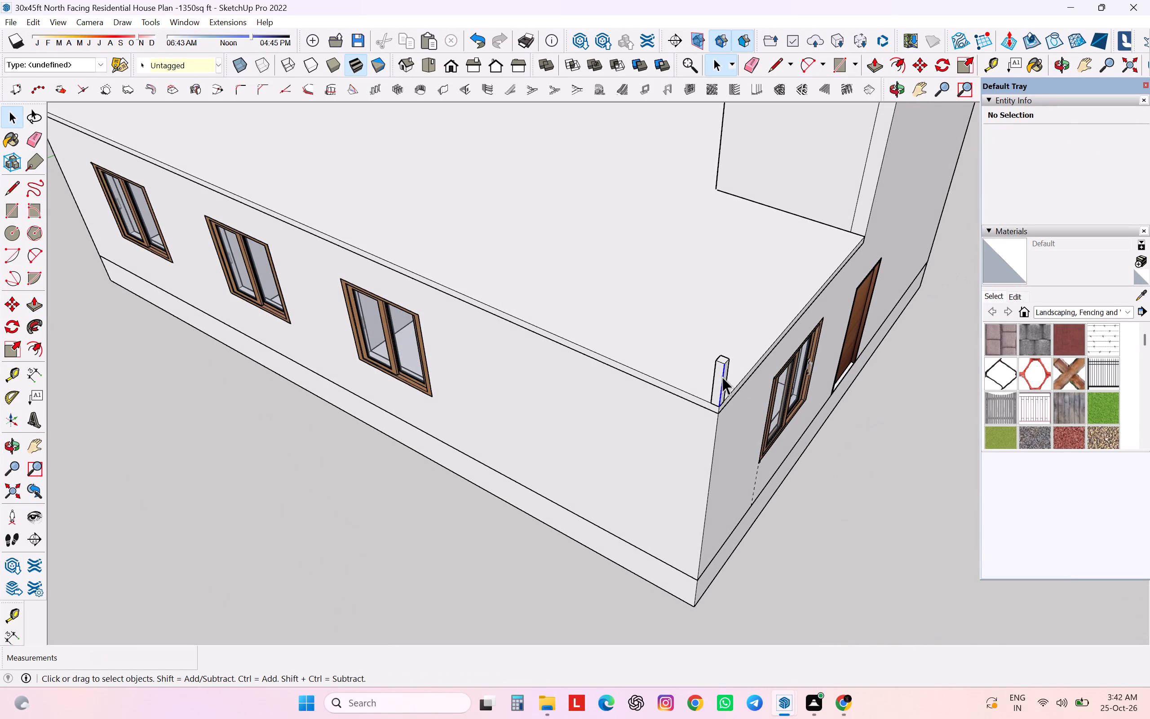
scroll(721, 393, "up", 5)
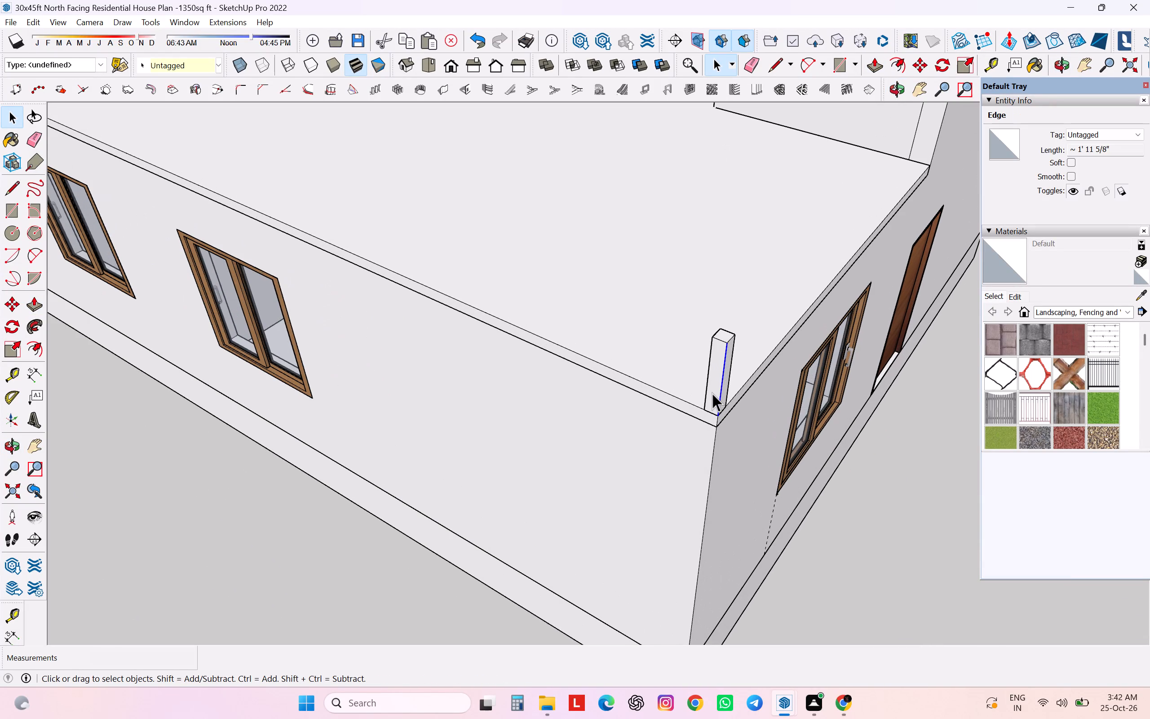
double_click(712, 393)
left_click(712, 393)
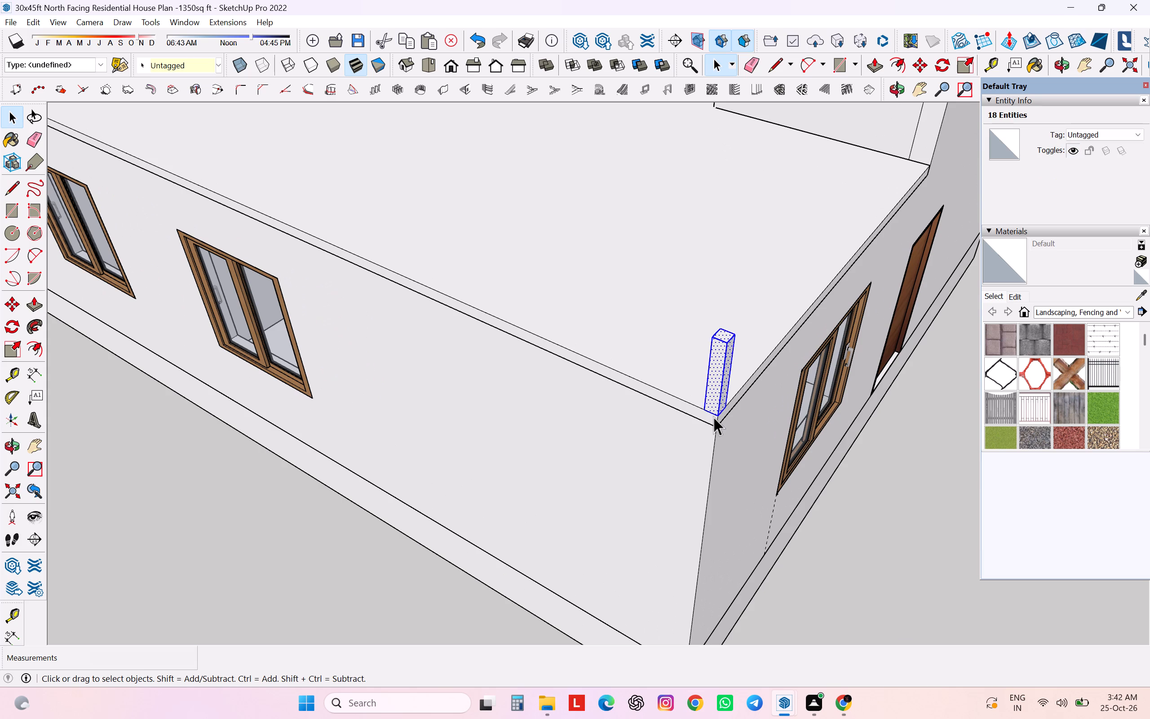
right_click(713, 417)
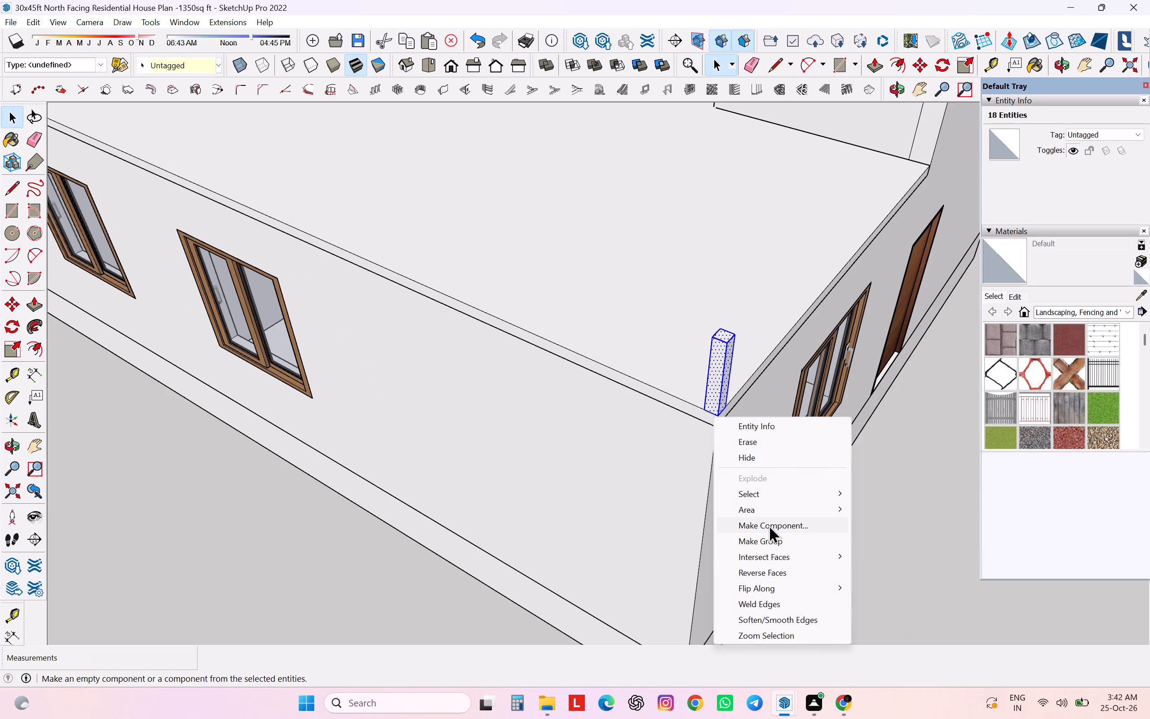
left_click(766, 539)
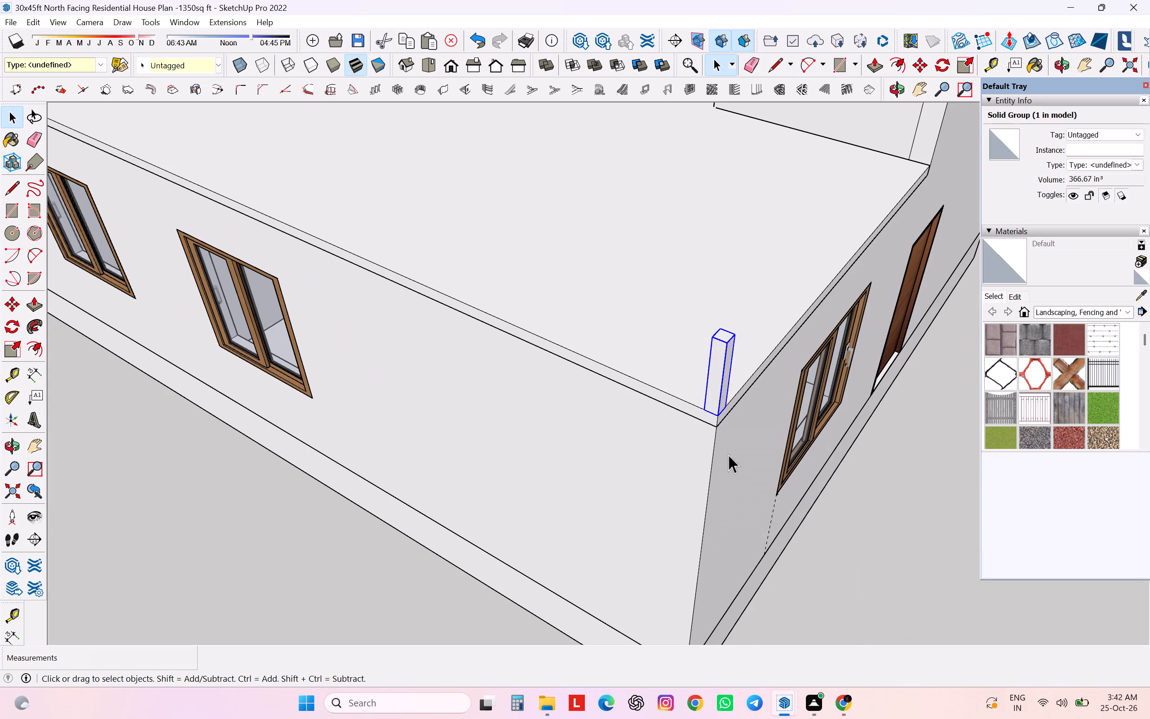
Copy the corner post about 43' 10" along the roof edge above the three-window side wall, towards its far end.
key("m")
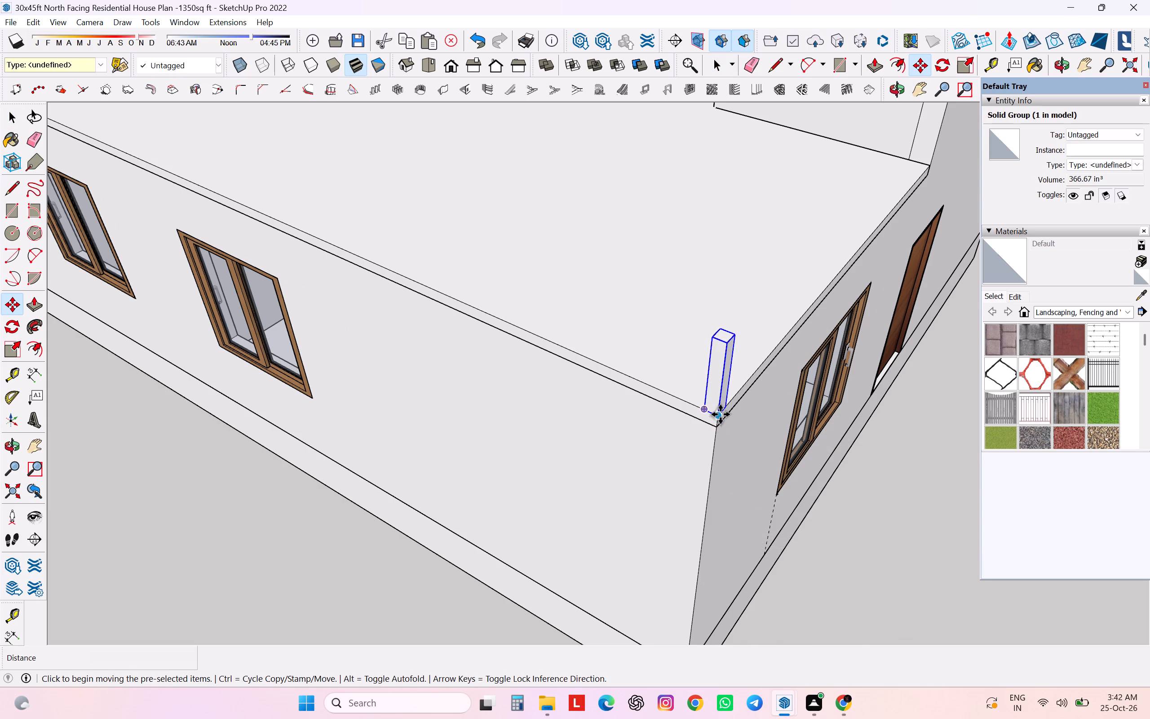
left_click(720, 414)
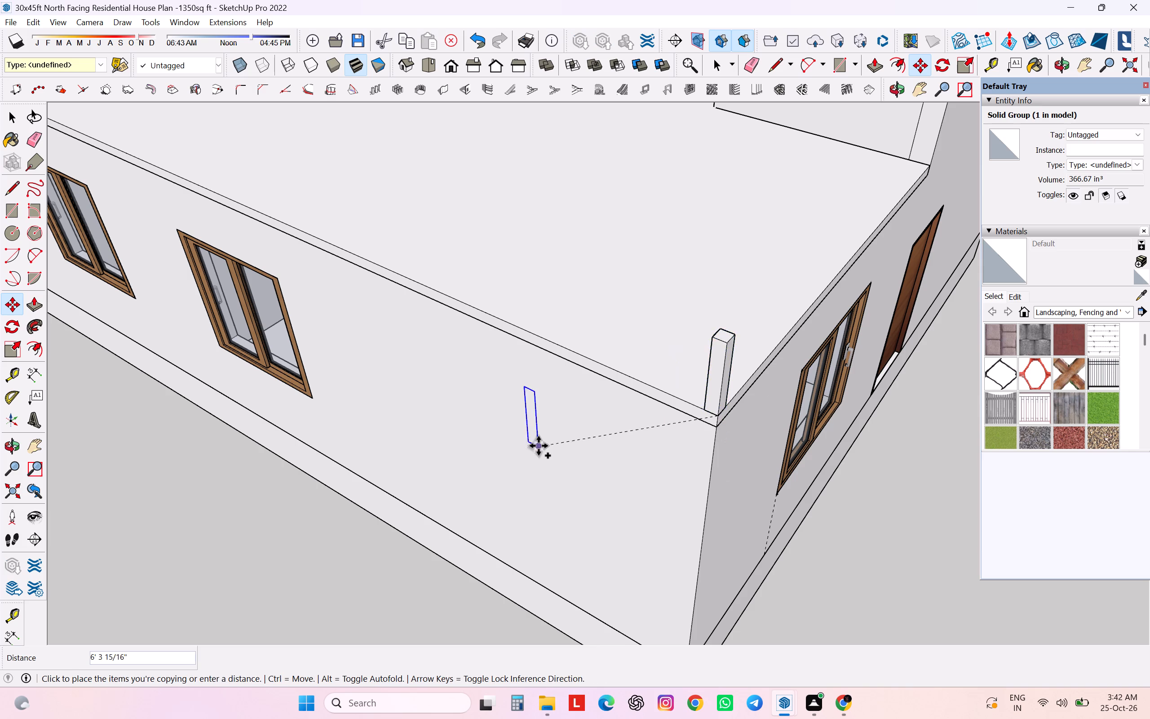
scroll(541, 443, "down", 10)
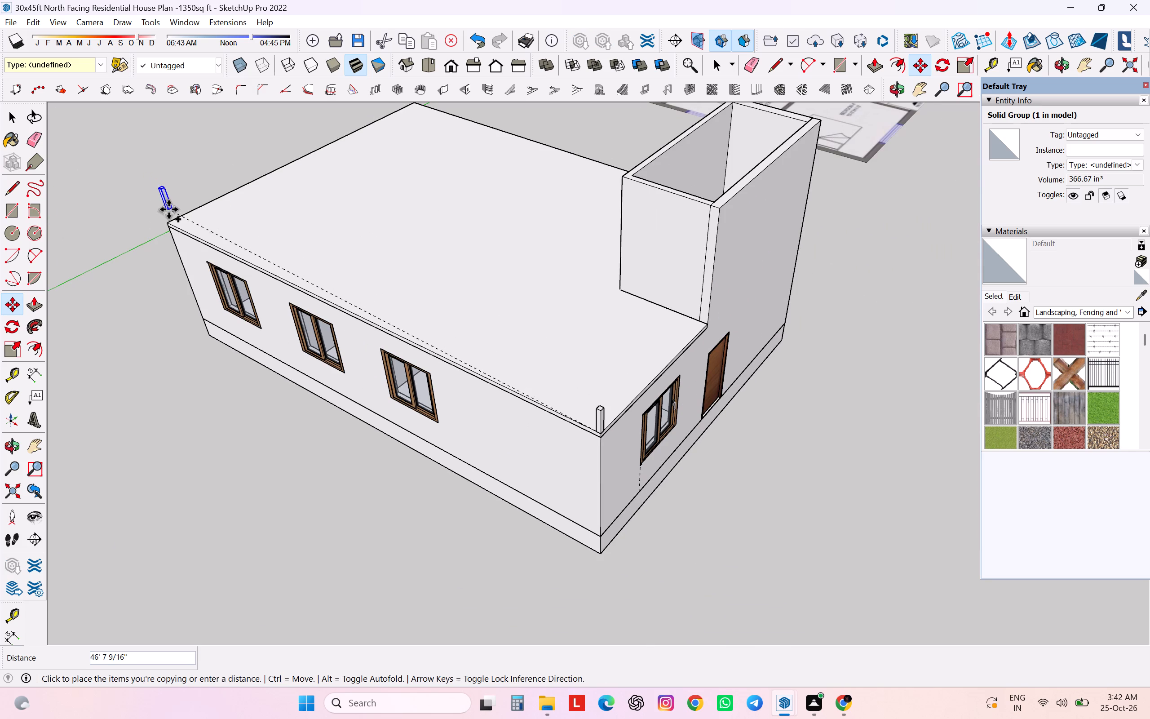
scroll(168, 209, "up", 8)
scroll(190, 247, "up", 5)
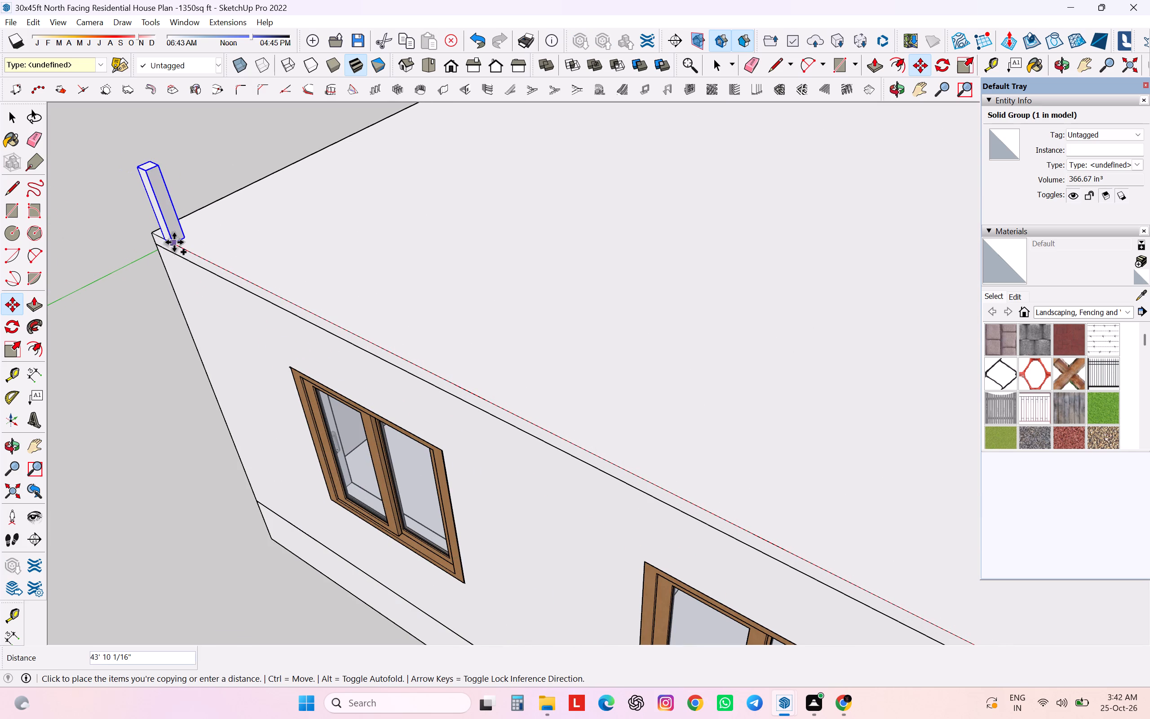
left_click(174, 242)
Move the copied post by its outer base corner onto the roof slab's corner at the far end of the side wall.
middle_click_drag(217, 294, 586, 288)
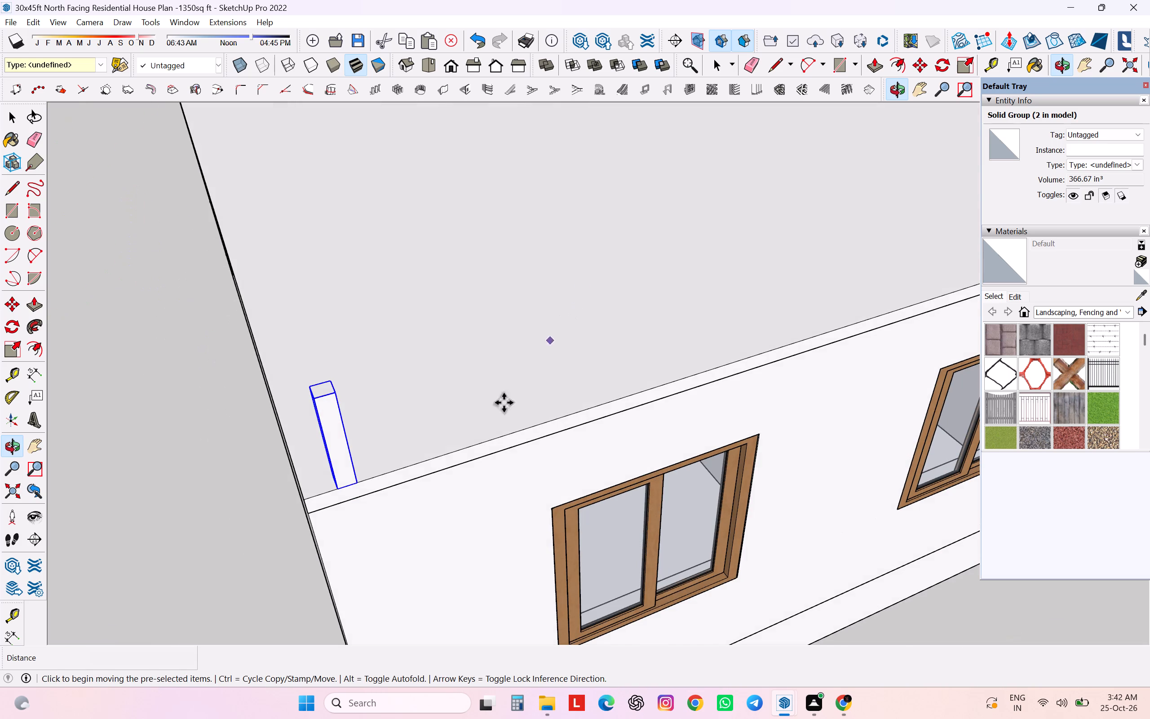
scroll(333, 497, "up", 6)
left_click(345, 490)
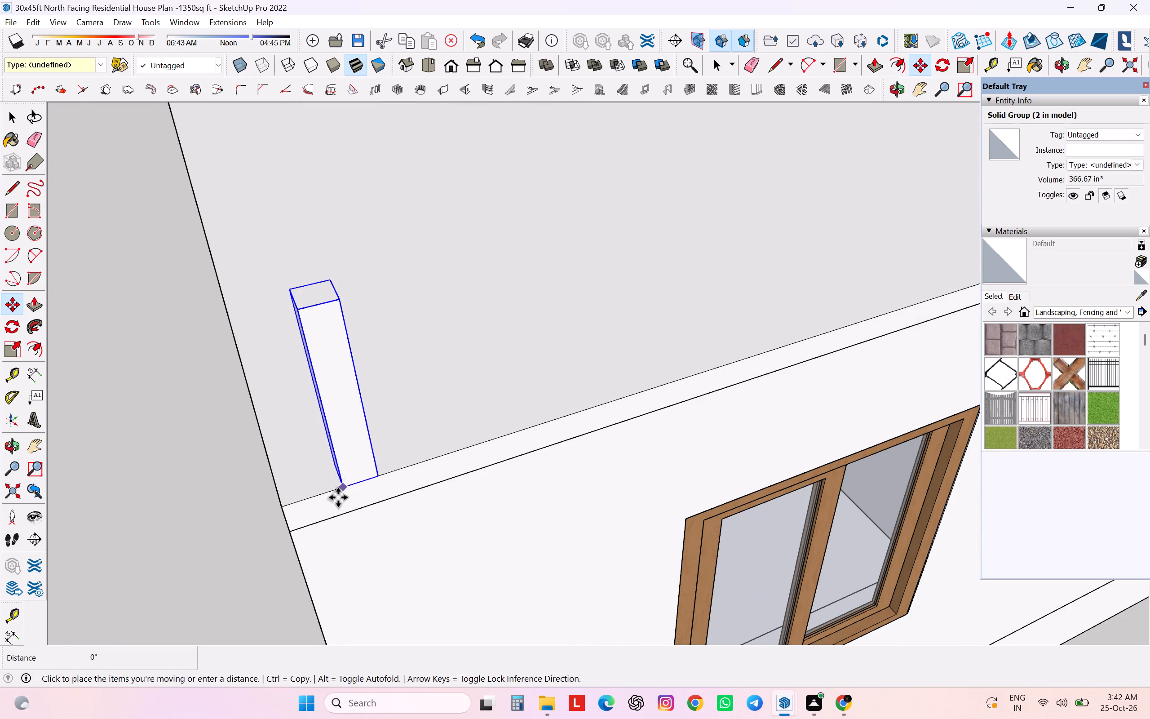
left_click(287, 506)
scroll(316, 519, "down", 6)
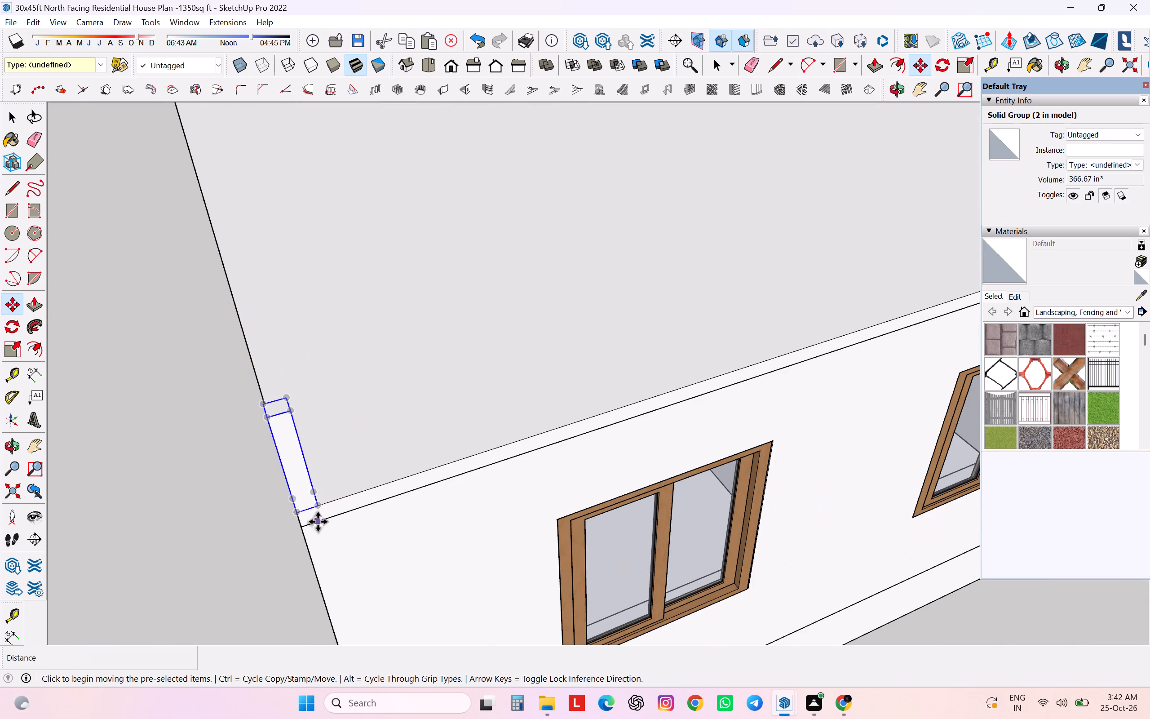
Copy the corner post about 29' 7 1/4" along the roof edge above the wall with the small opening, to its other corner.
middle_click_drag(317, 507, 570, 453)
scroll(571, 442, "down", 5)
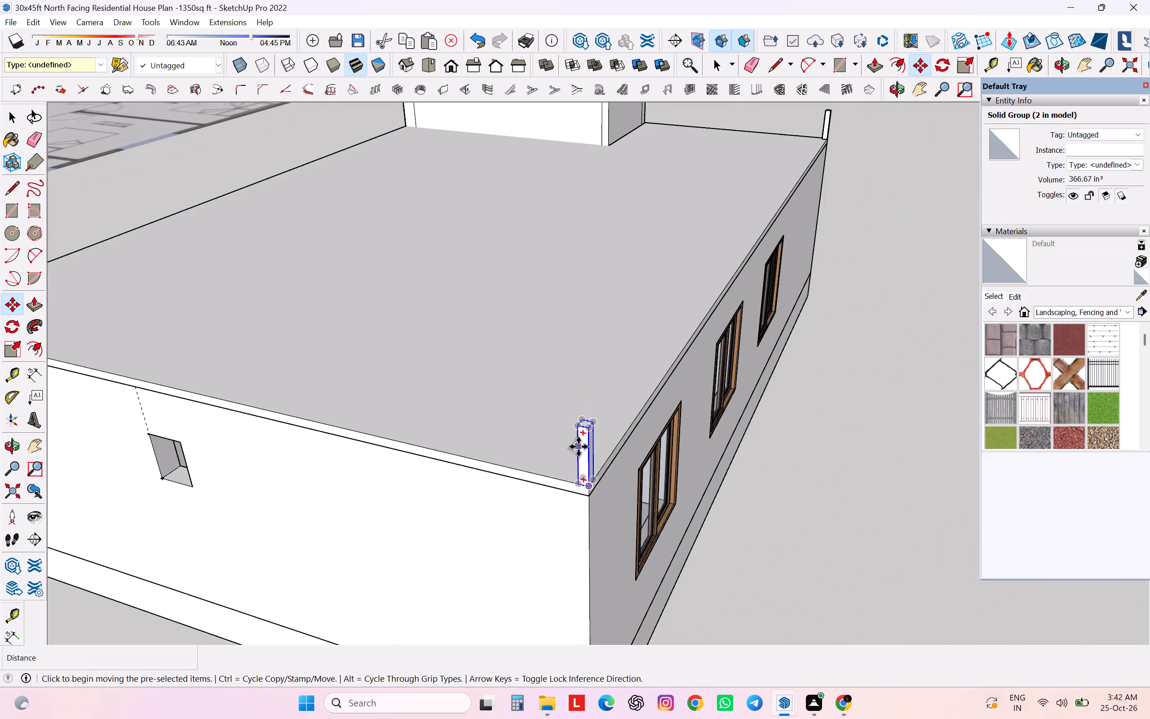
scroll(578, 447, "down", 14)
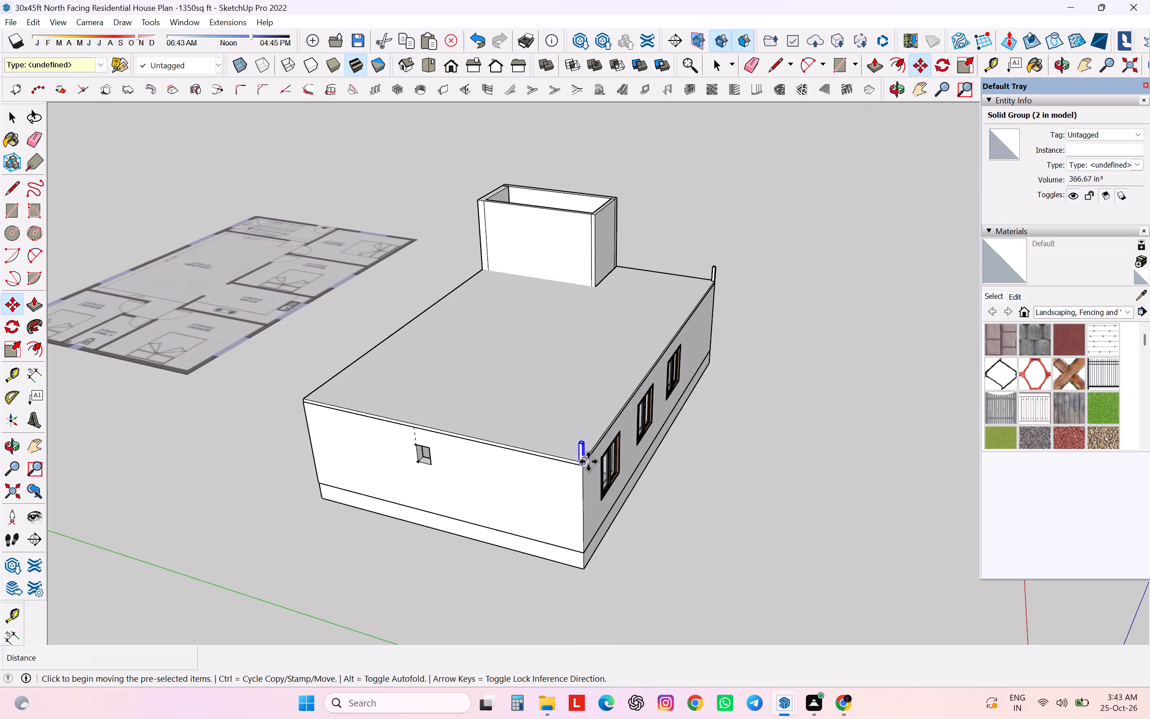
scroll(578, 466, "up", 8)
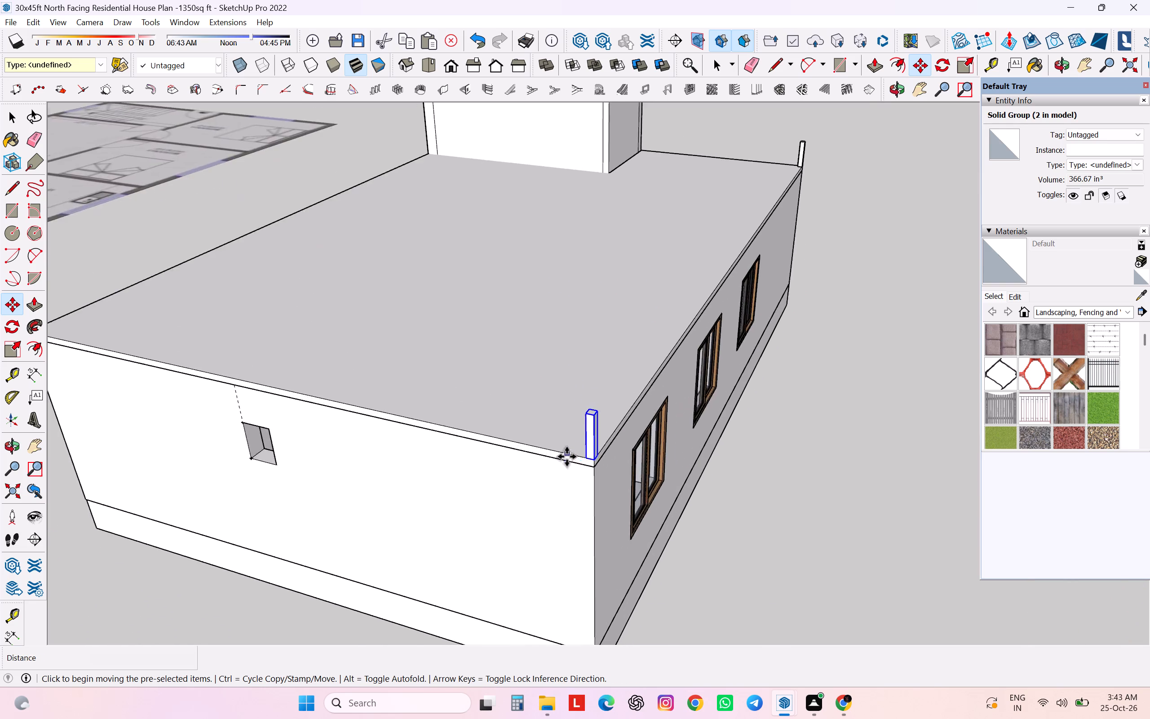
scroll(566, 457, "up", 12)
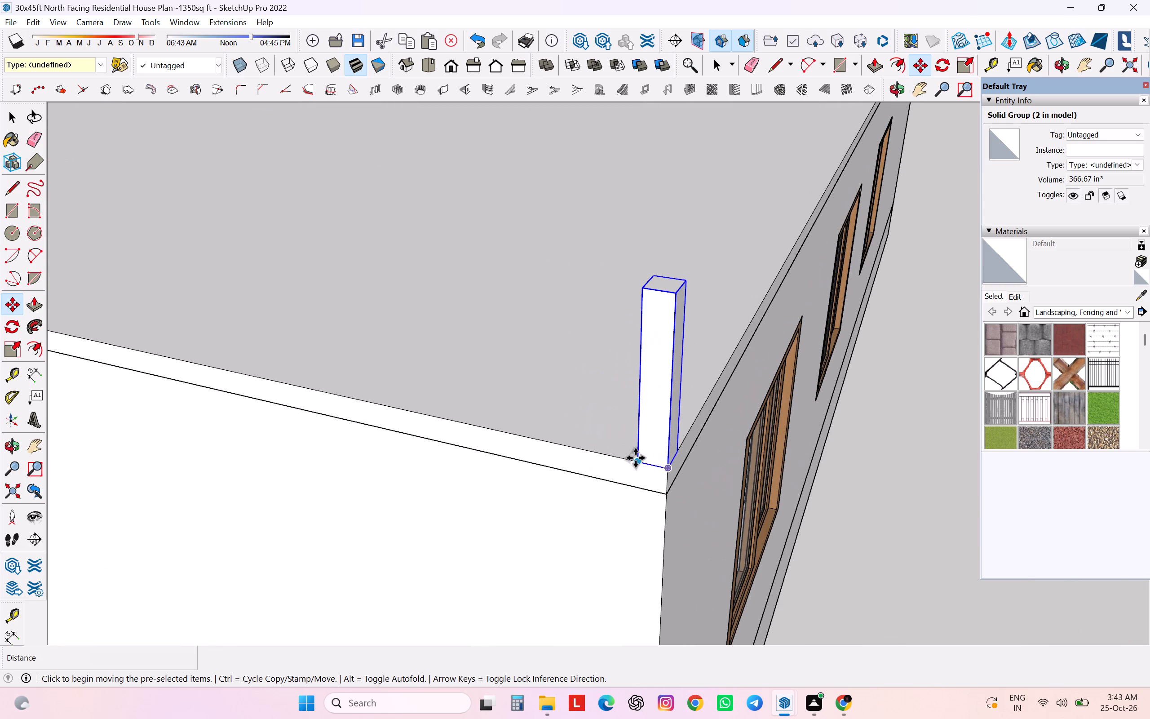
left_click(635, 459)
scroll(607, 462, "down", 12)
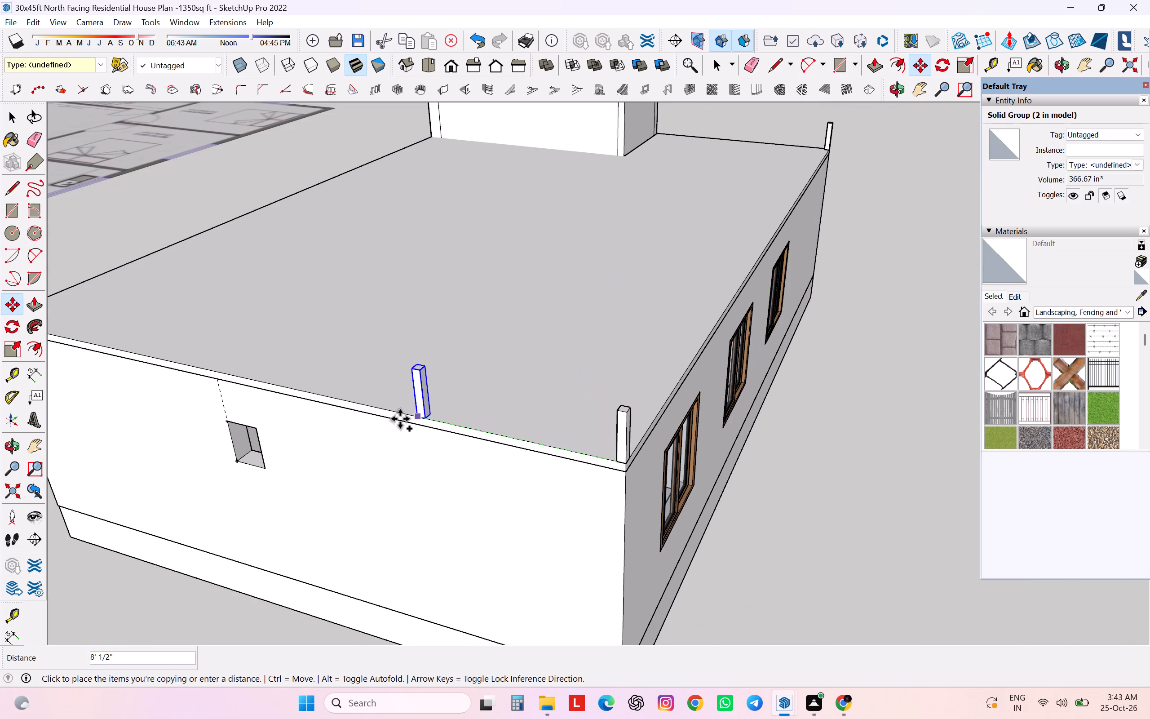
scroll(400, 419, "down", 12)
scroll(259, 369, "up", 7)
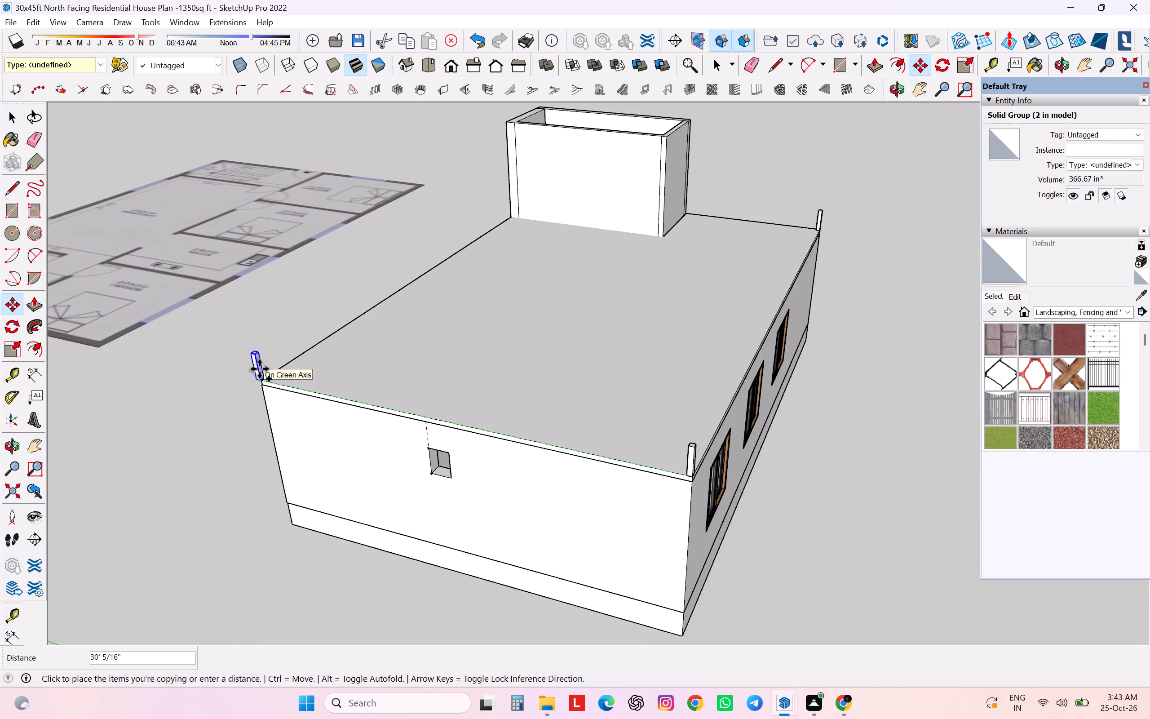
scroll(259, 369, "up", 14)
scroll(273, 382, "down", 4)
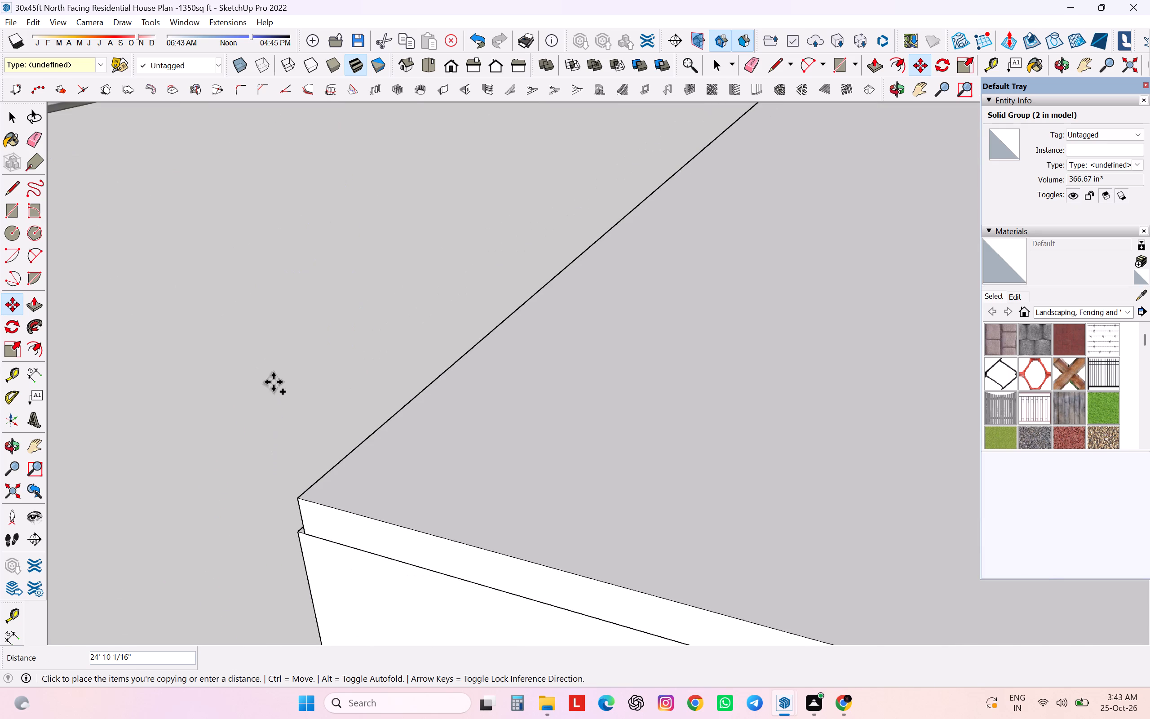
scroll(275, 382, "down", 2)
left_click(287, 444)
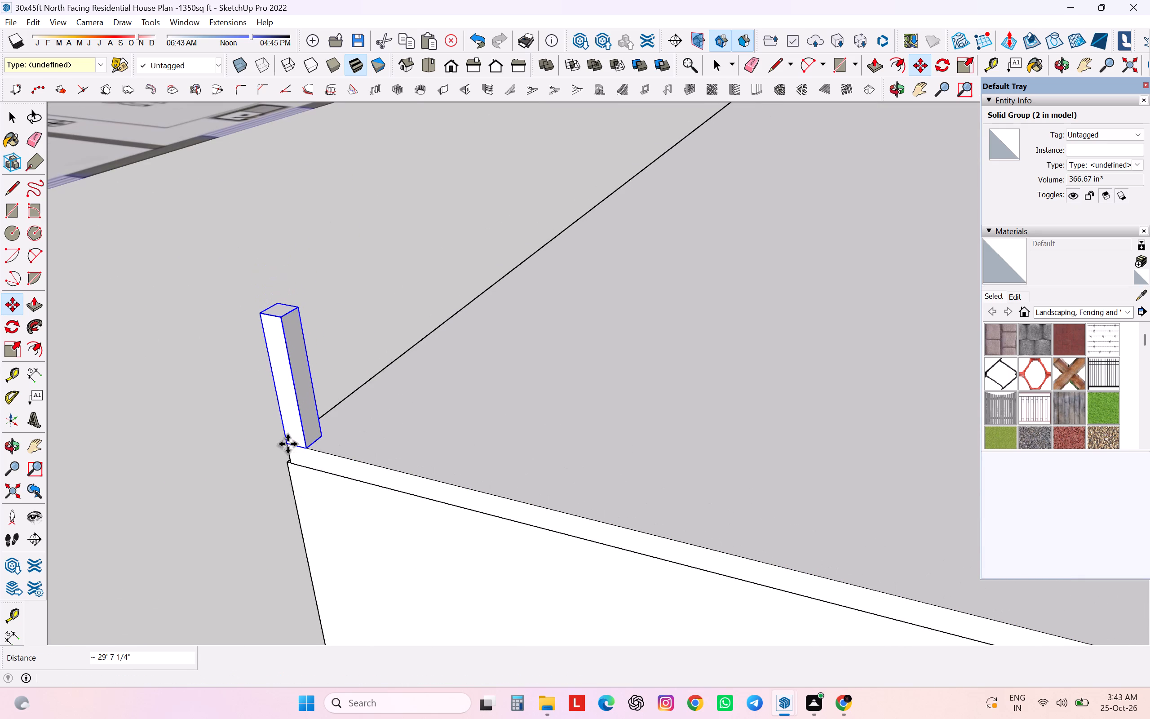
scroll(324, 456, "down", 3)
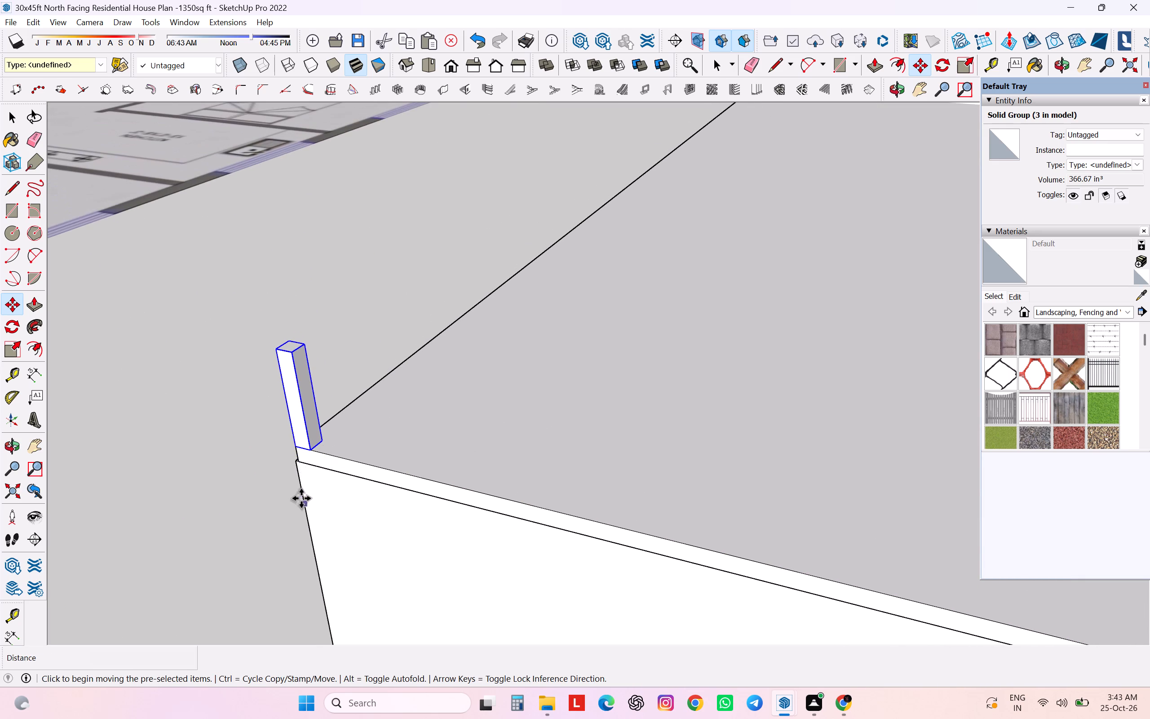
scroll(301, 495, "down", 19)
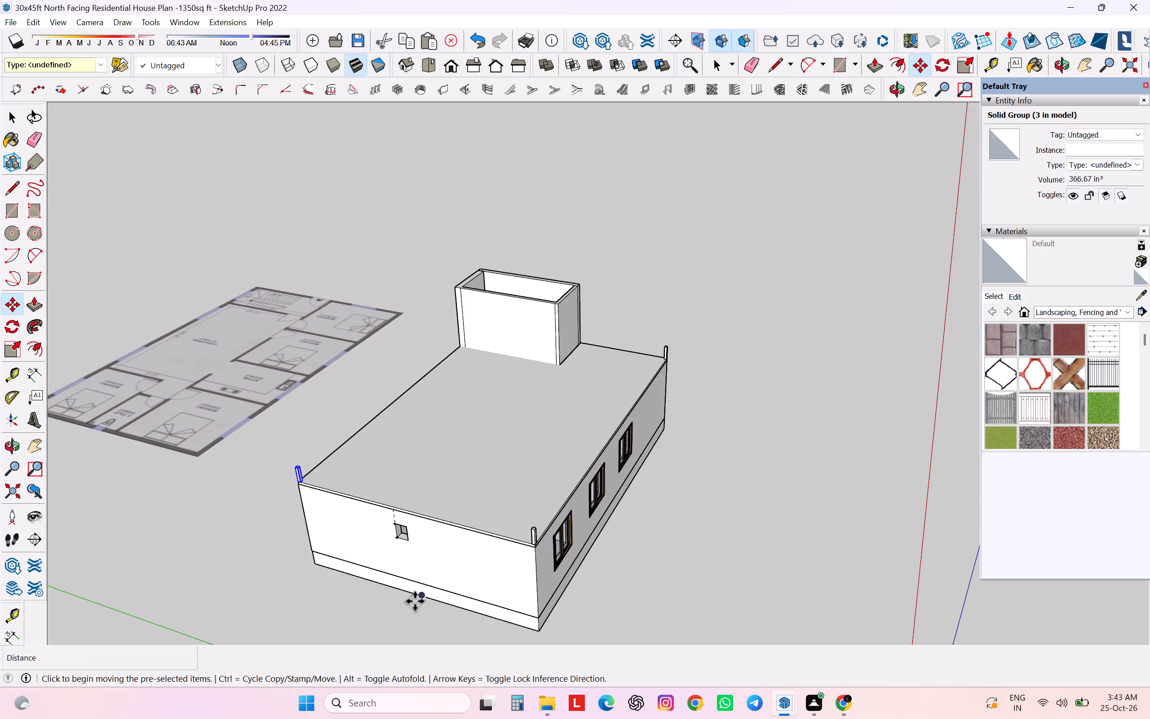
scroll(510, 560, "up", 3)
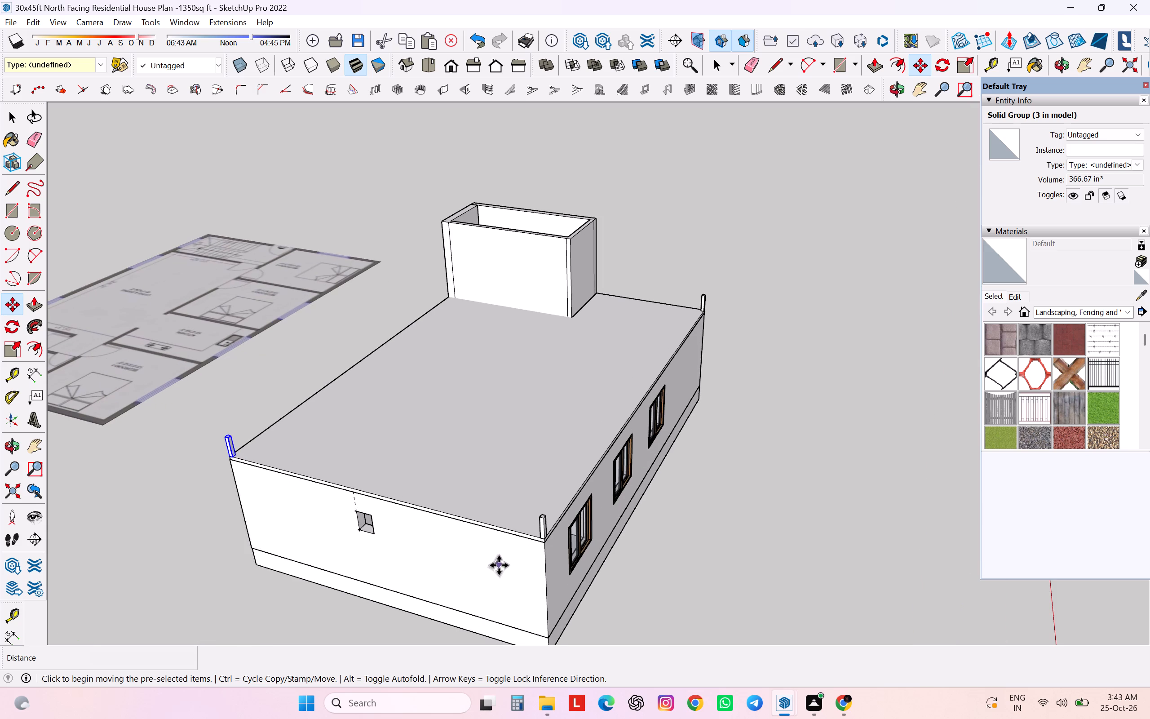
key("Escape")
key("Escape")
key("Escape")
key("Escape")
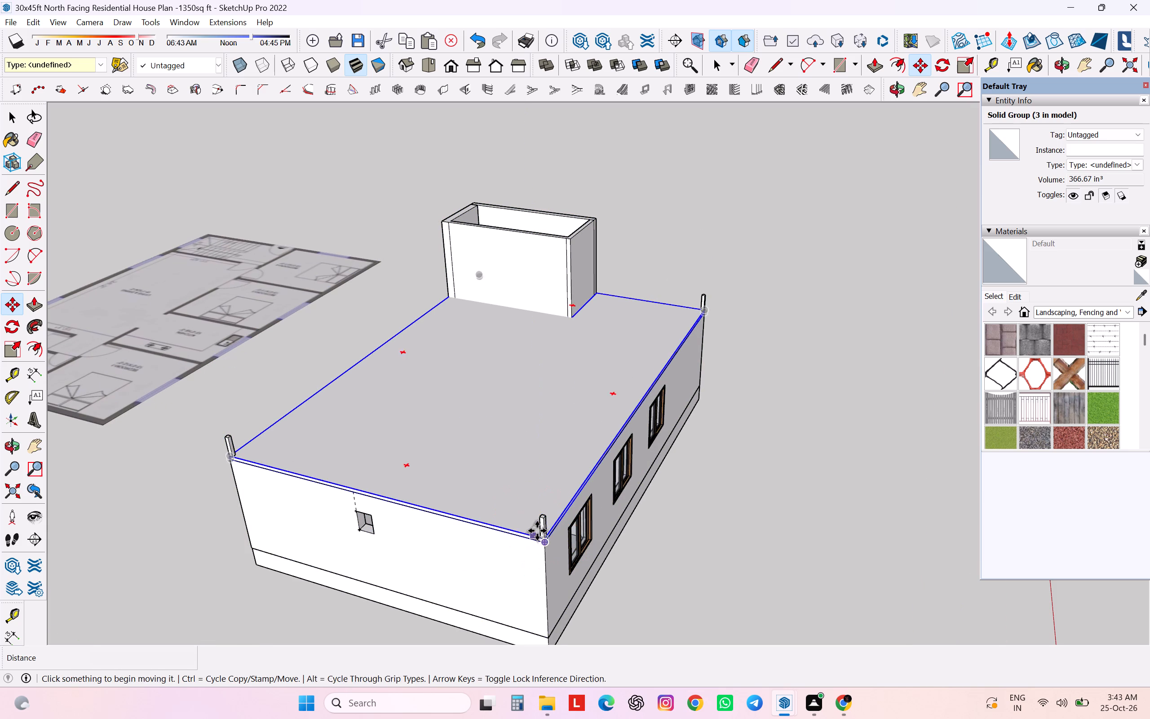
Delete the two copied posts at the ends of the roof edge above the wall with the small opening.
key("space")
left_click(544, 526)
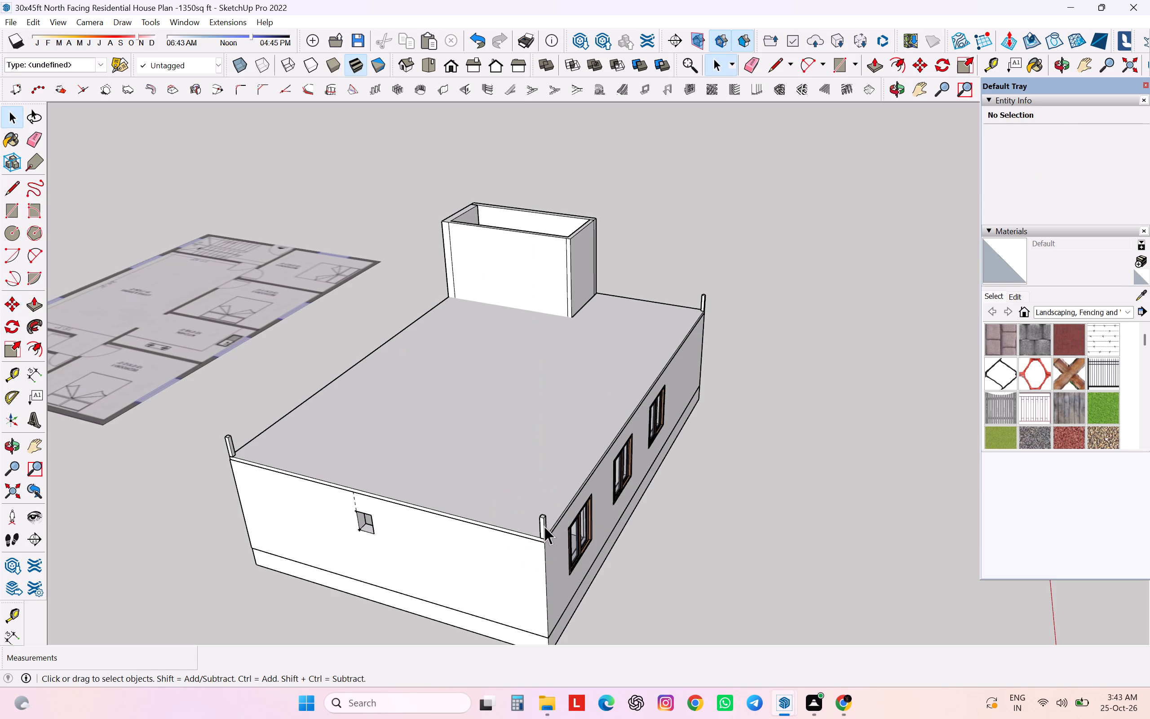
key("Delete")
left_click(229, 441)
key("Delete")
Edit the remaining post's group and push its top face down about 1' 11 5/8" to the base, removing the post.
middle_click_drag(505, 514, 178, 512)
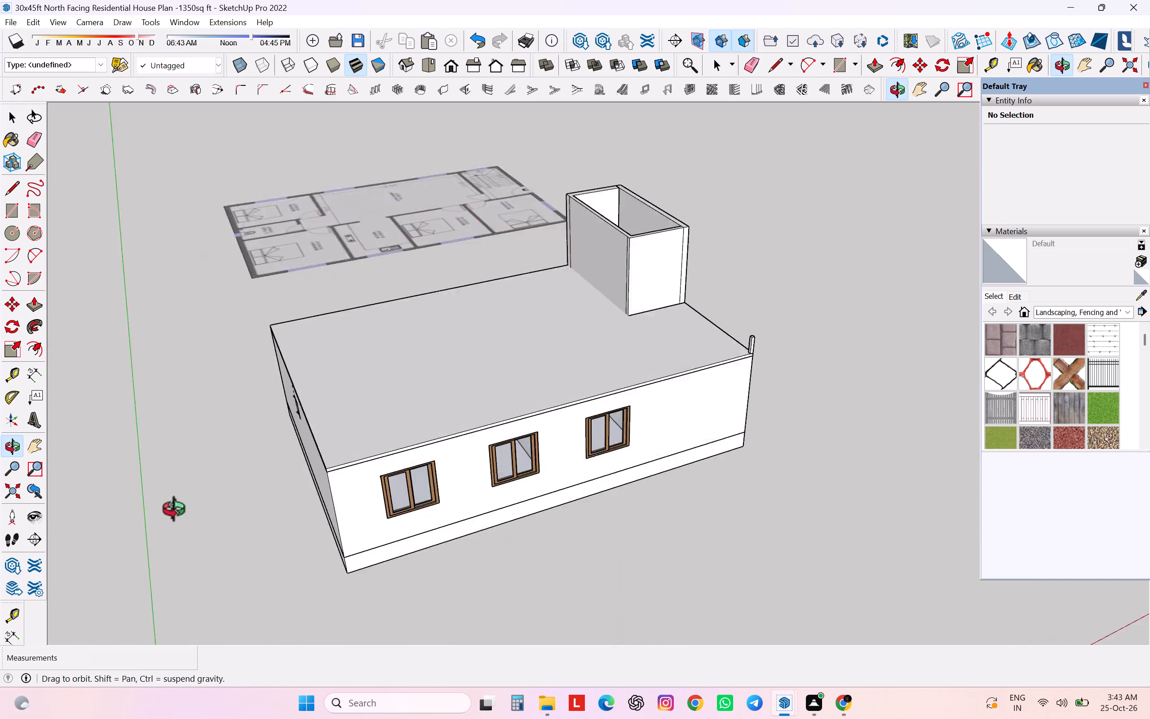
middle_click_drag(178, 512, 184, 508)
scroll(303, 455, "down", 6)
scroll(576, 384, "up", 12)
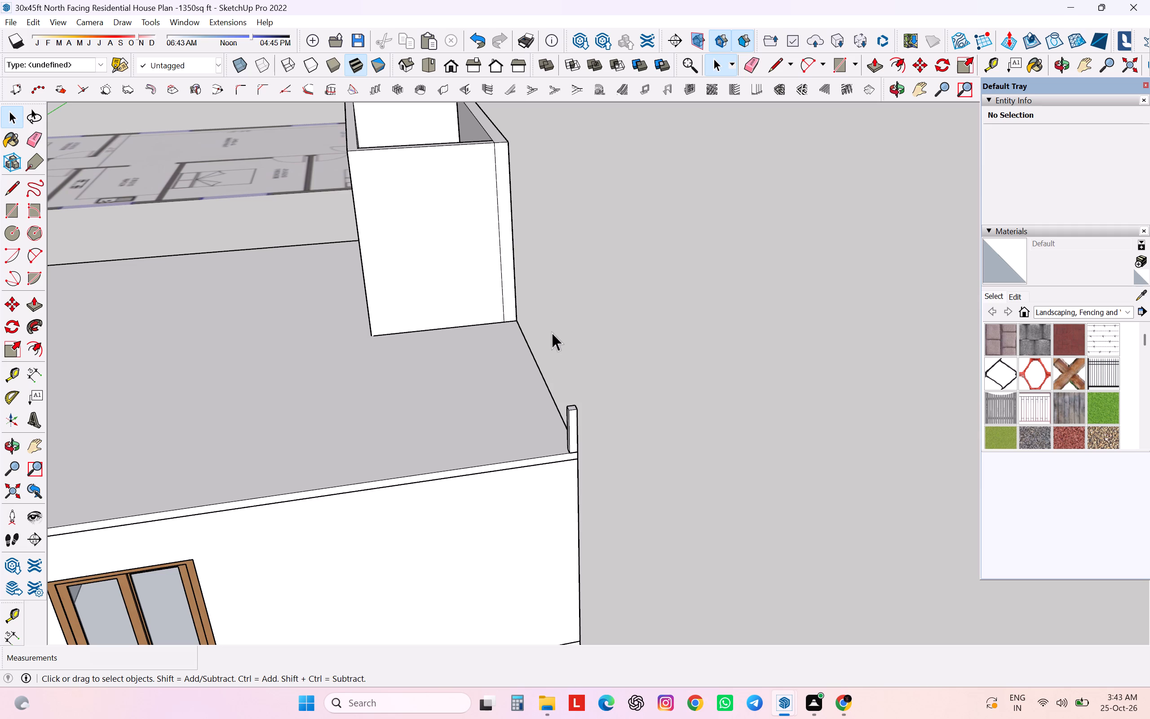
scroll(574, 436, "up", 8)
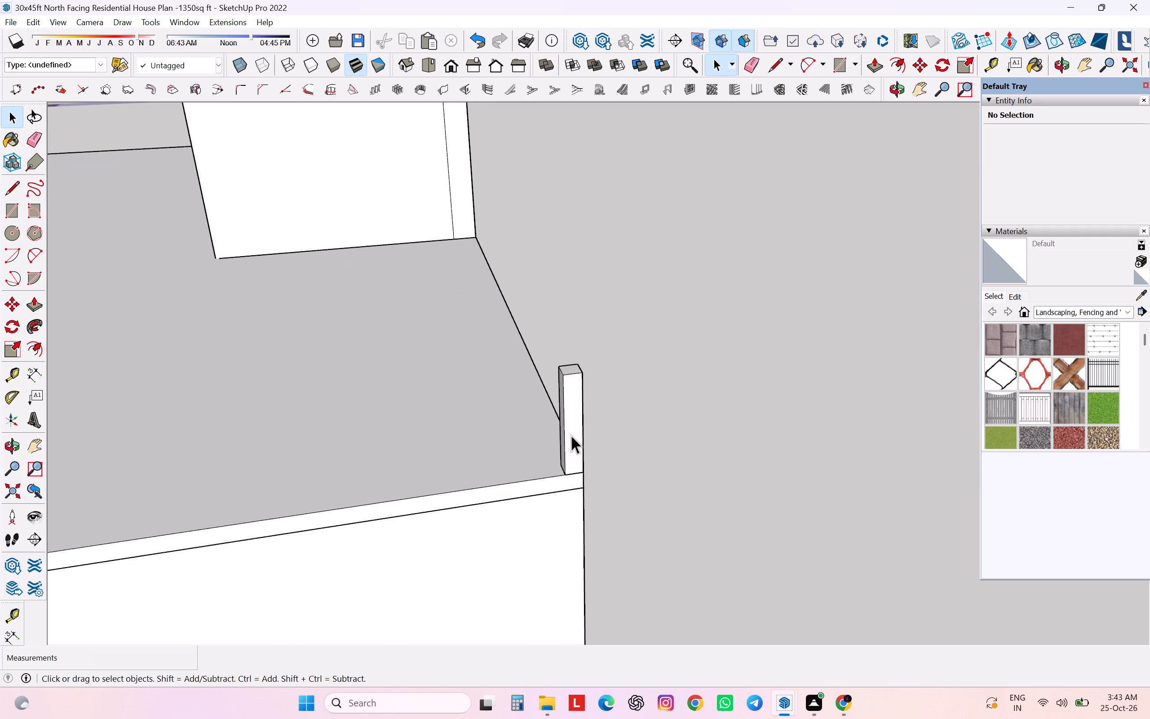
left_click(572, 369)
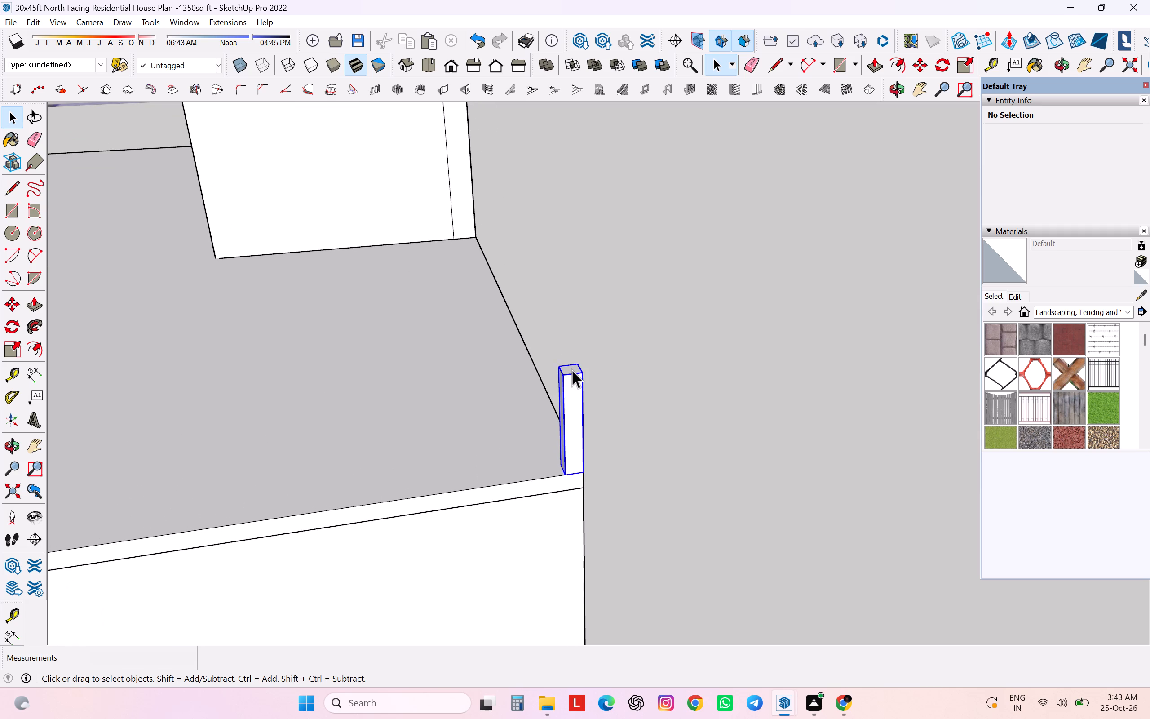
right_click(572, 369)
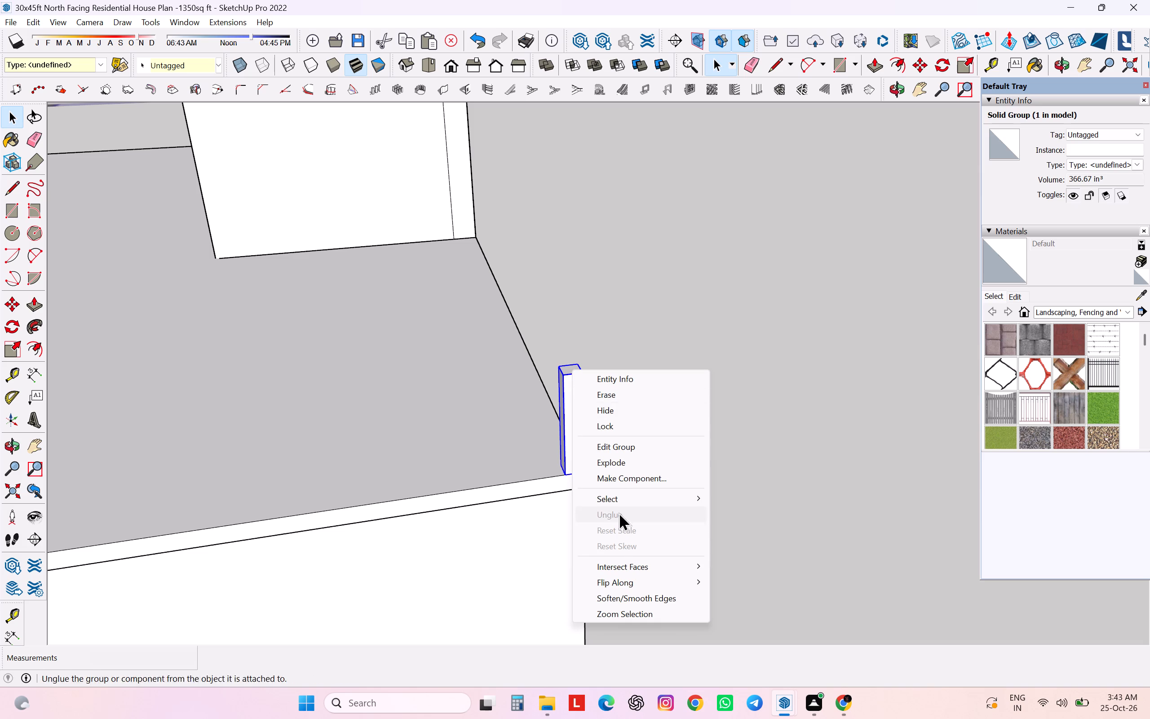
left_click(614, 448)
left_click(566, 371)
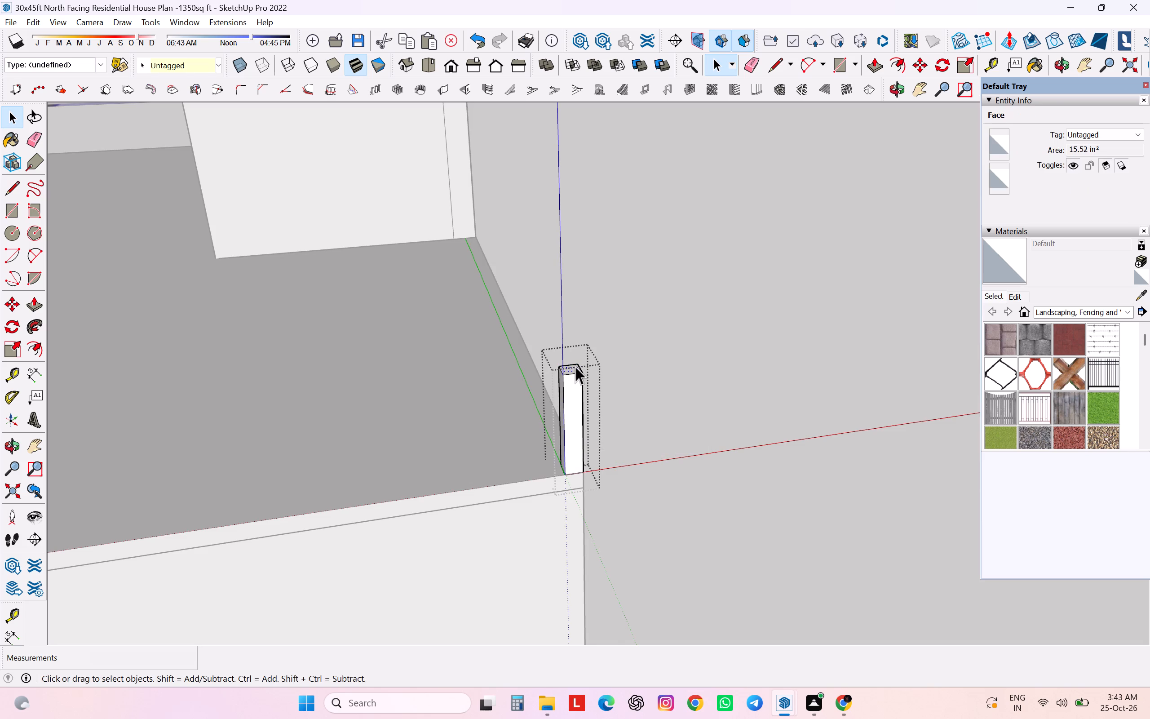
key("p")
left_click(571, 366)
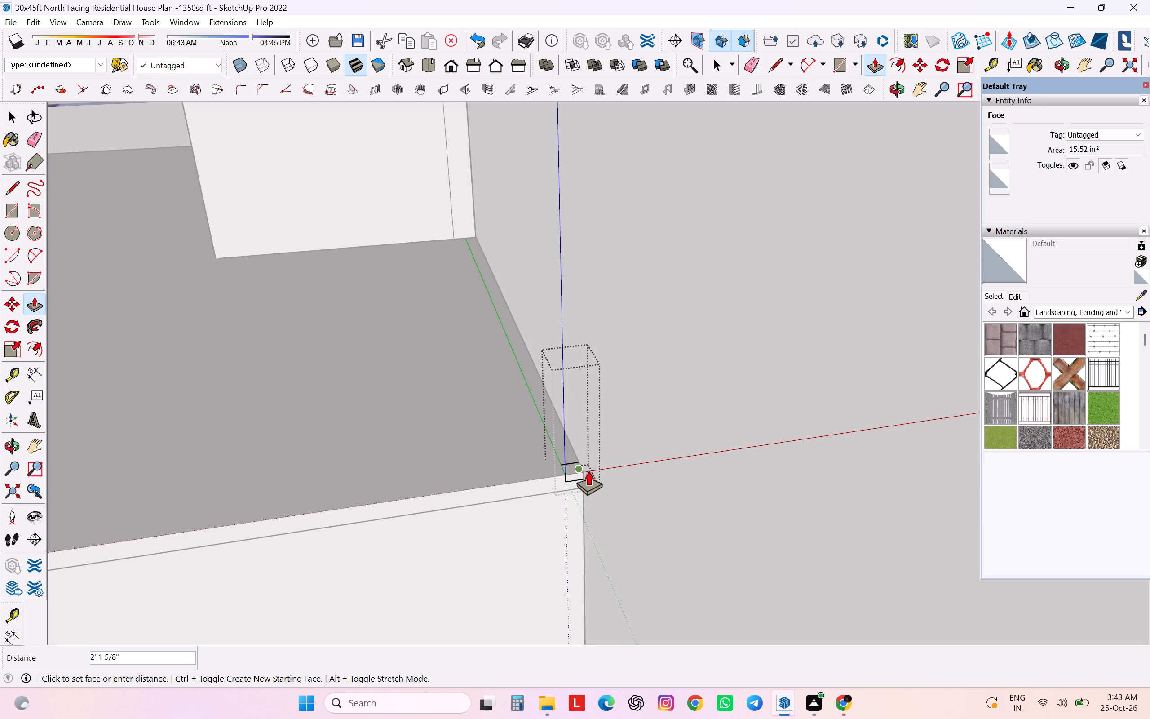
left_click(576, 472)
middle_click_drag(577, 474, 532, 577)
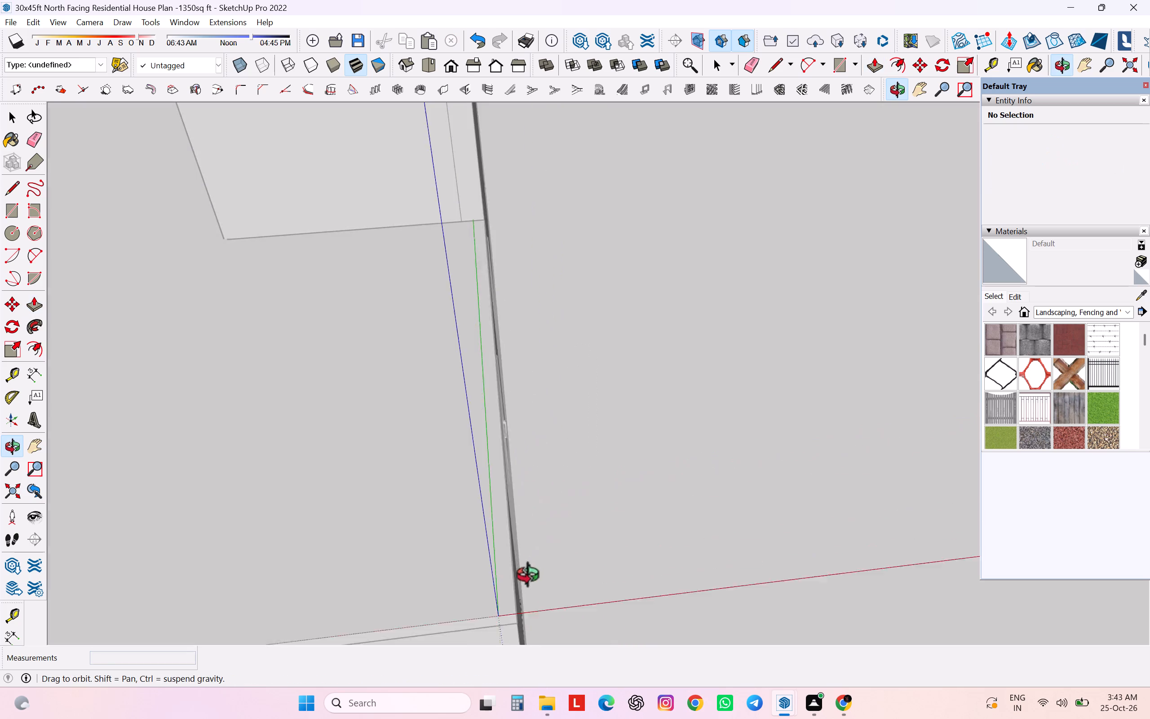
middle_click_drag(532, 577, 531, 582)
scroll(541, 541, "down", 5)
scroll(500, 358, "down", 5)
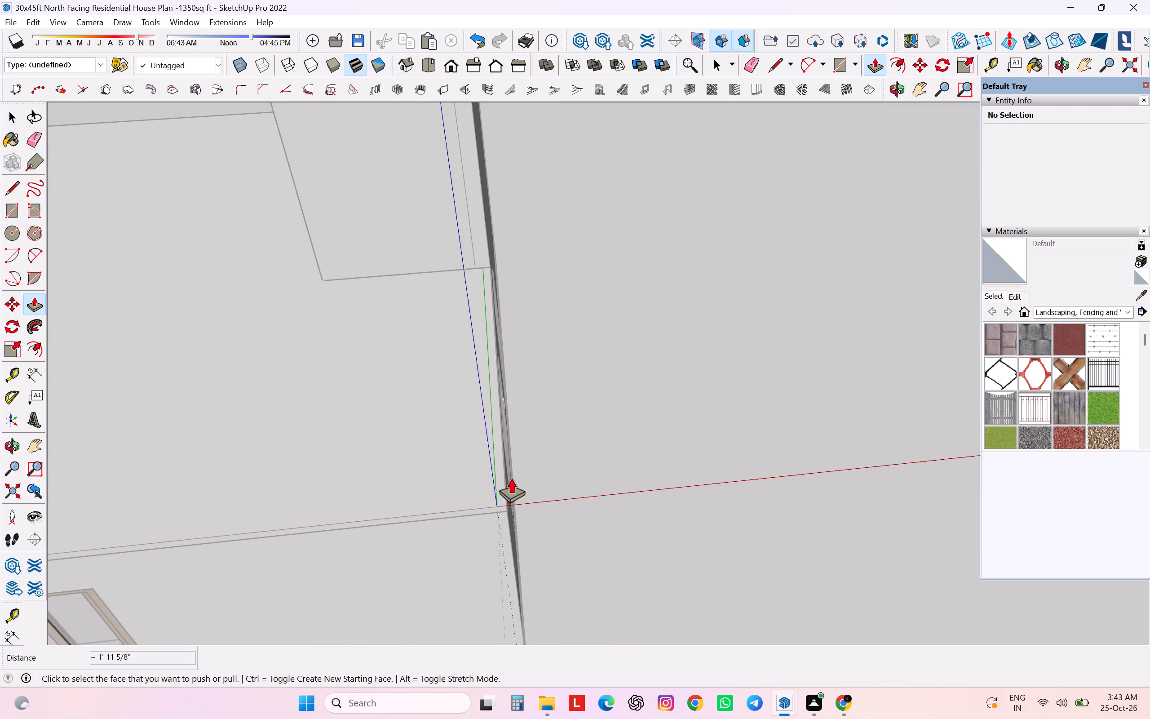
key("space")
left_click(521, 470)
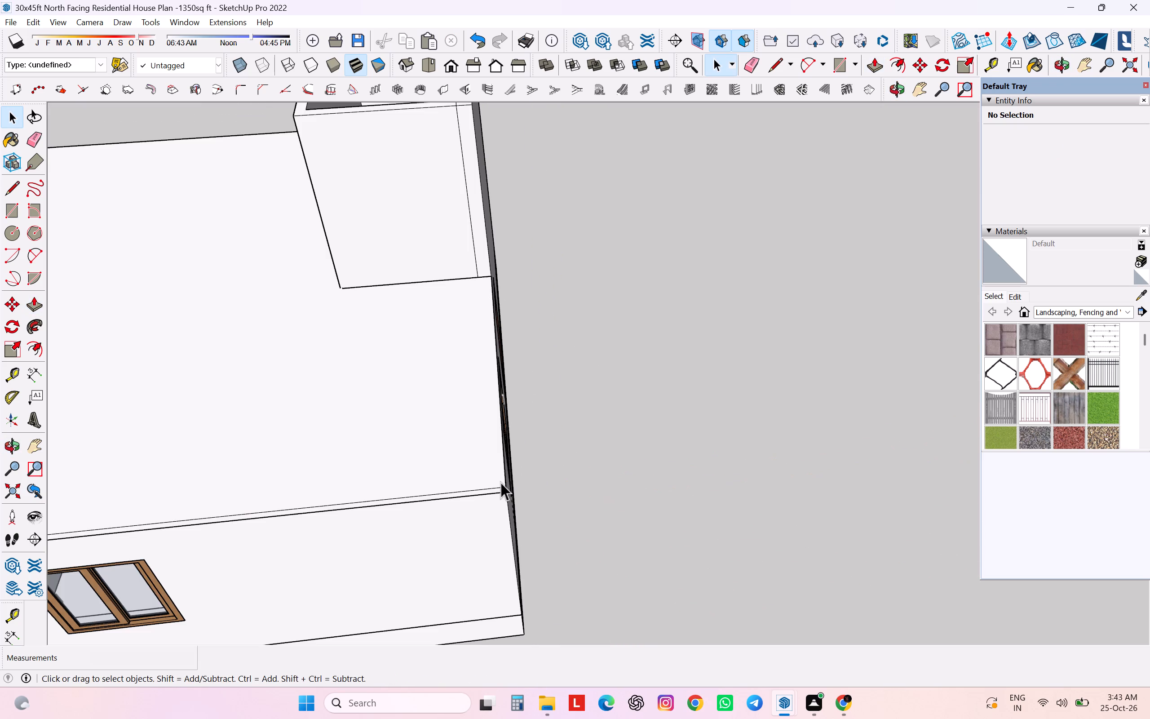
Draw a 3.94 by 3.94 inch square on the roof slab at the corner where the original post stood.
scroll(498, 482, "up", 12)
middle_click_drag(510, 471, 396, 521)
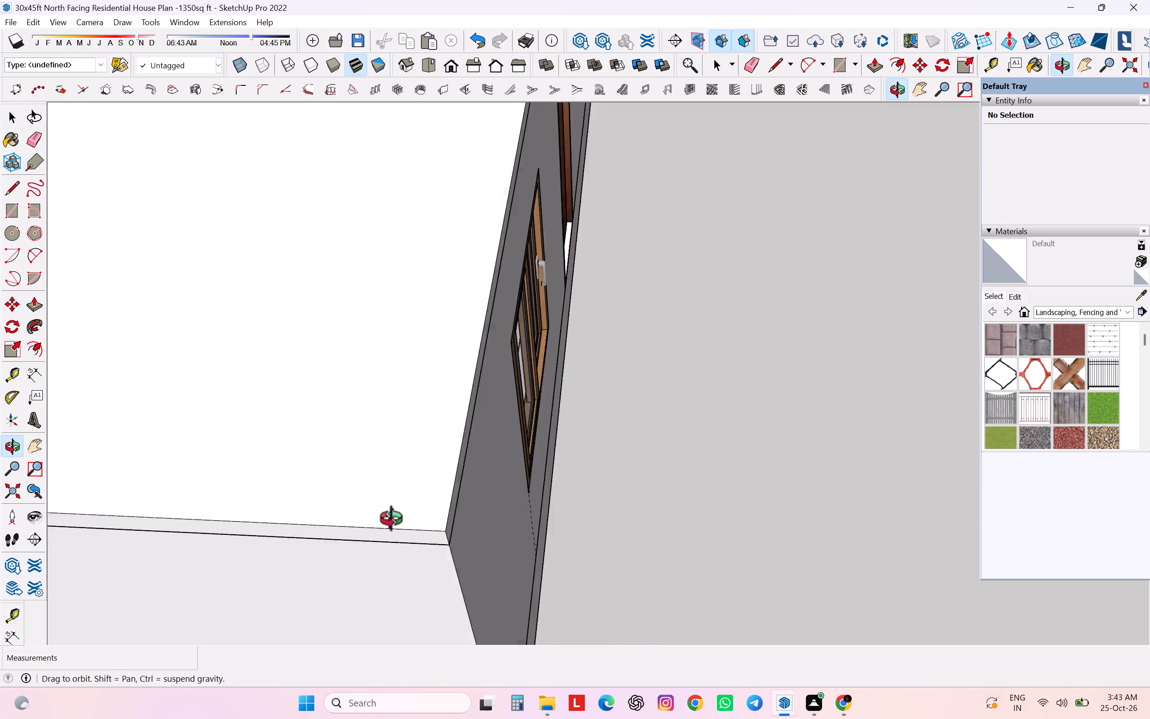
middle_click_drag(396, 521, 260, 502)
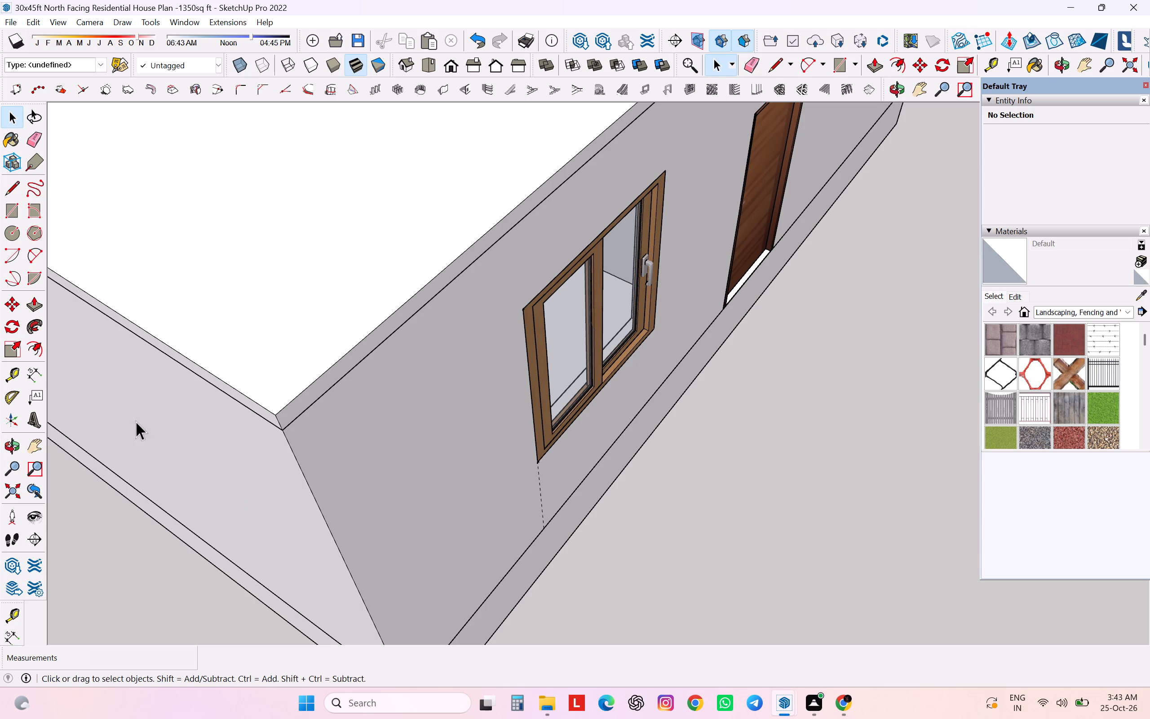
left_click(7, 349)
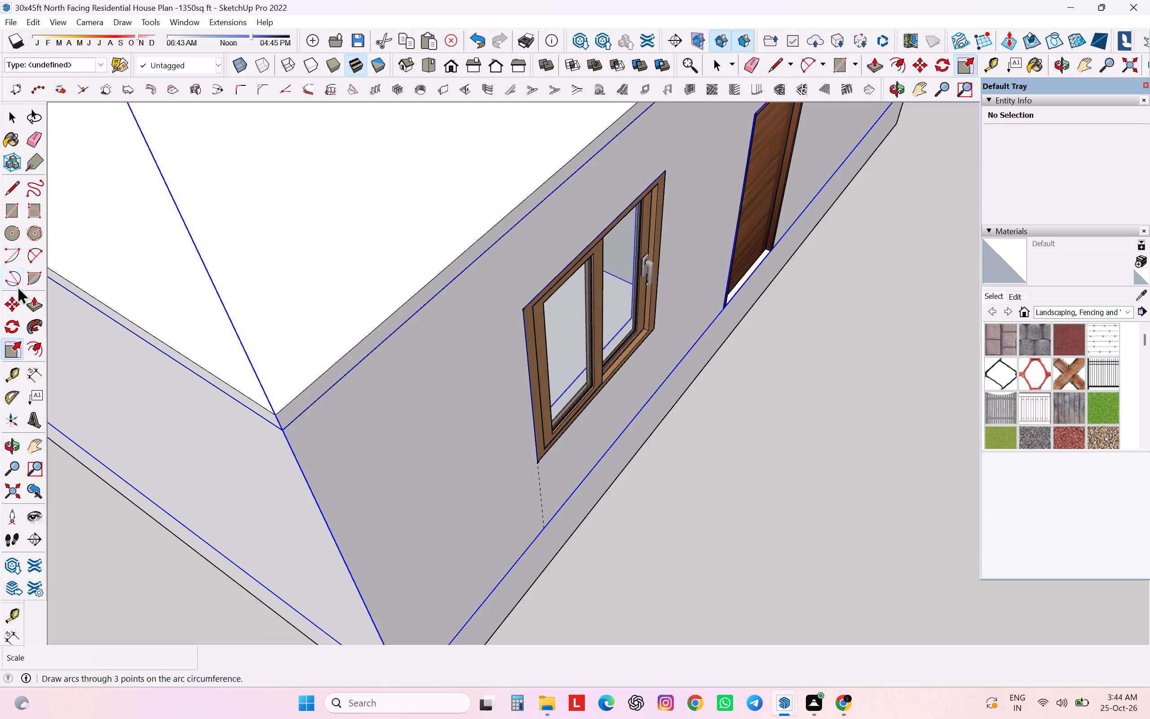
left_click(9, 210)
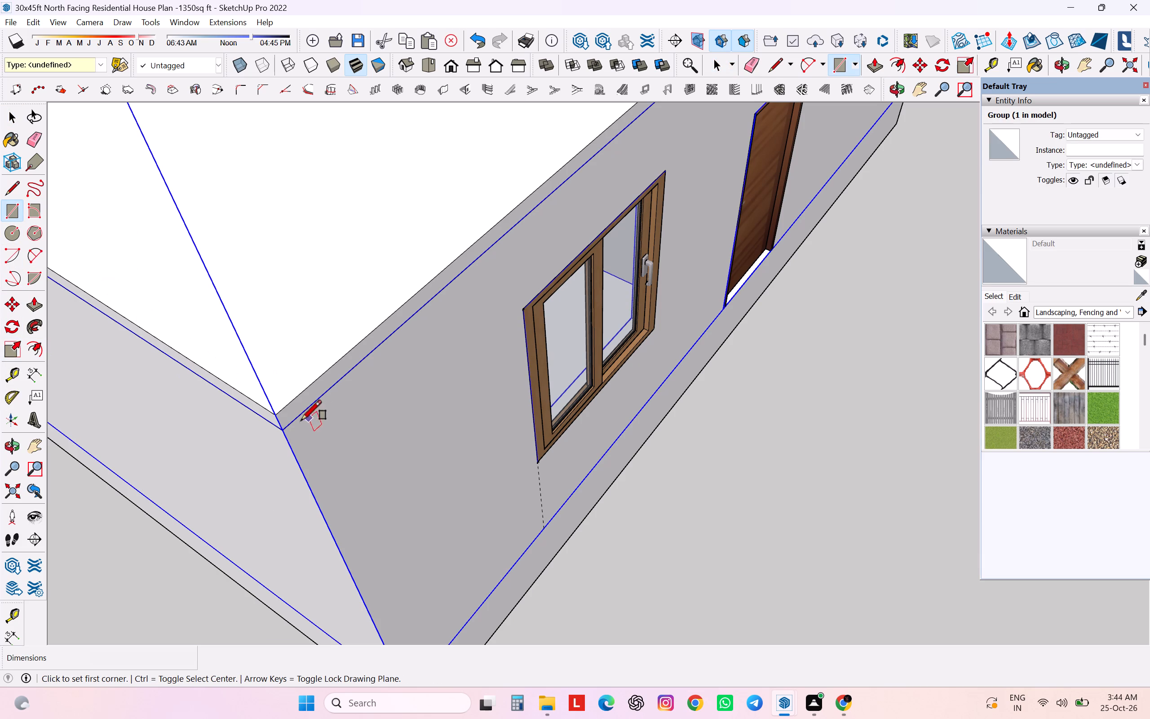
left_click(279, 412)
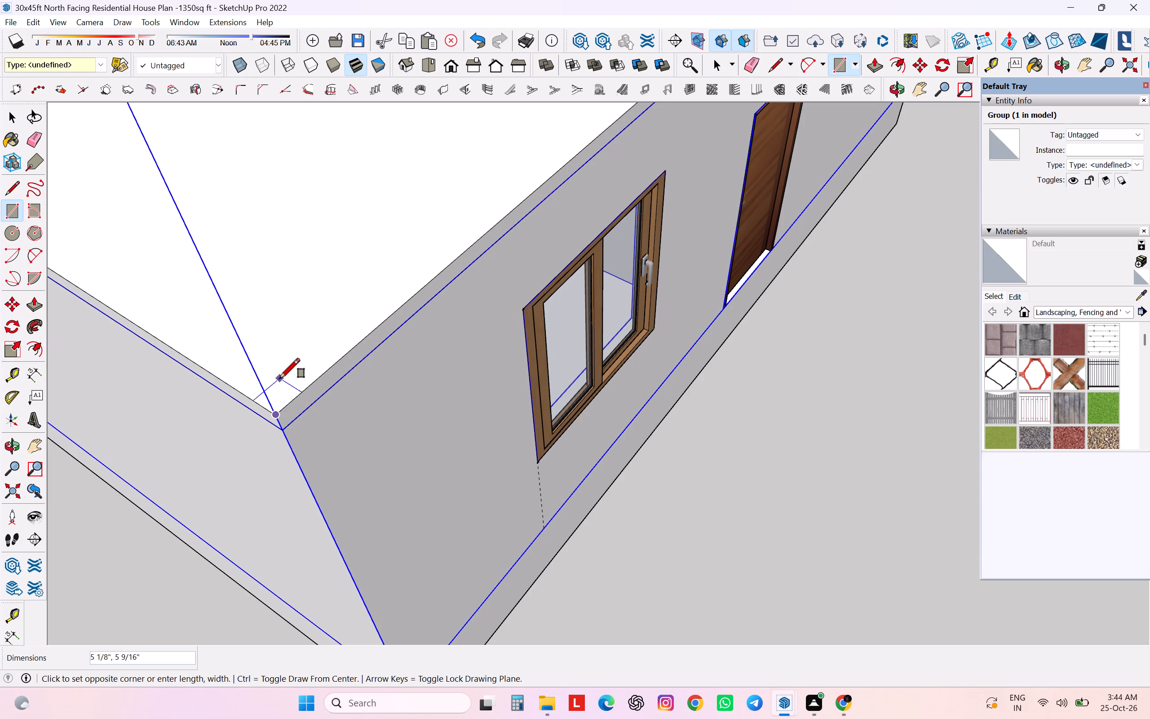
type("3.")
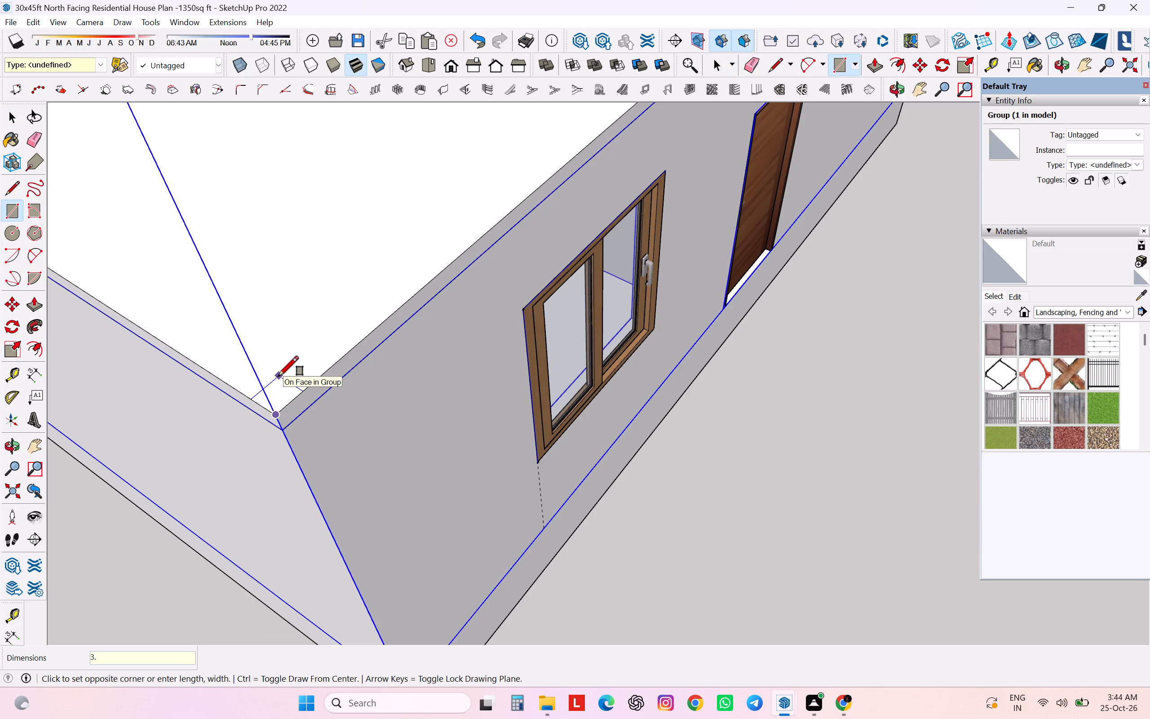
type("94")
type(",3.94")
key("Return")
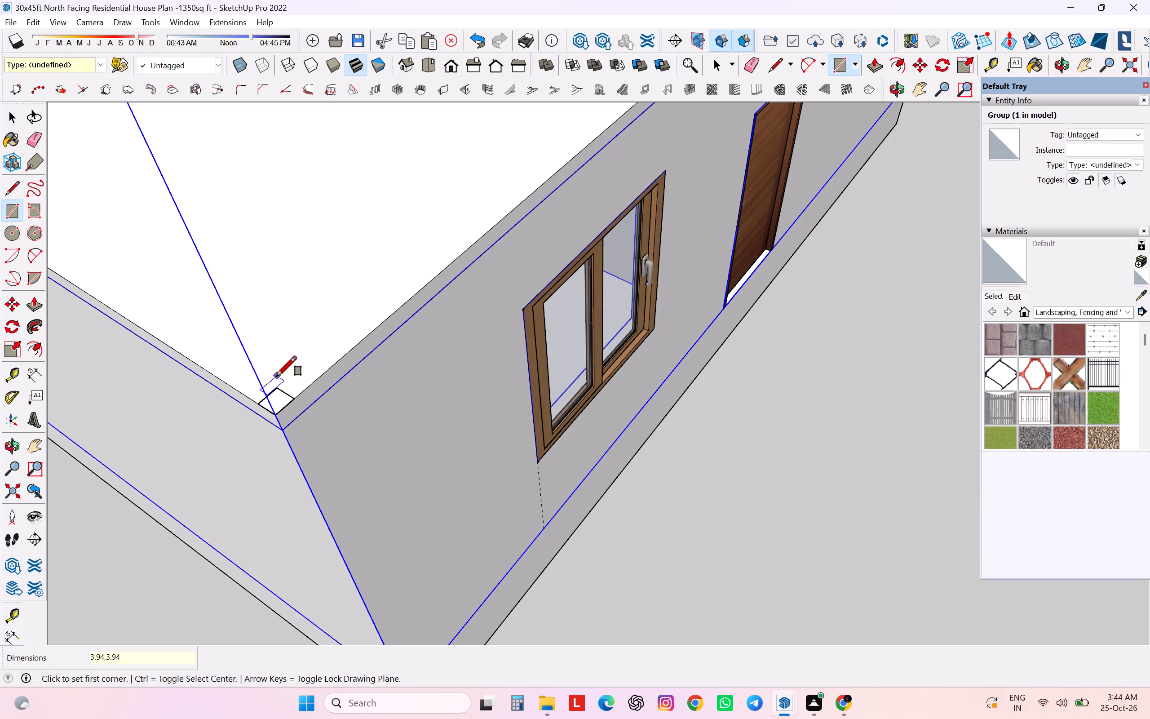
Push/Pull the square at the roof slab corner up about 7/8 inch plus another 35.43 inches to form the post.
key("p")
left_click_drag(278, 400, 279, 395)
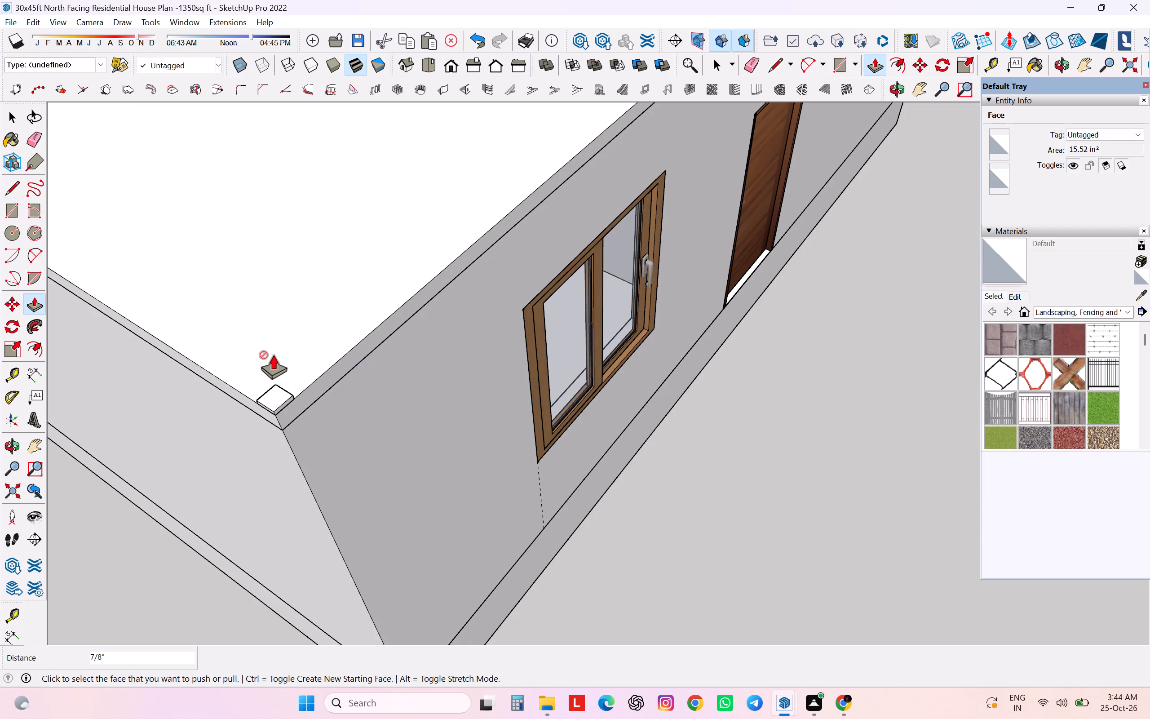
left_click(274, 396)
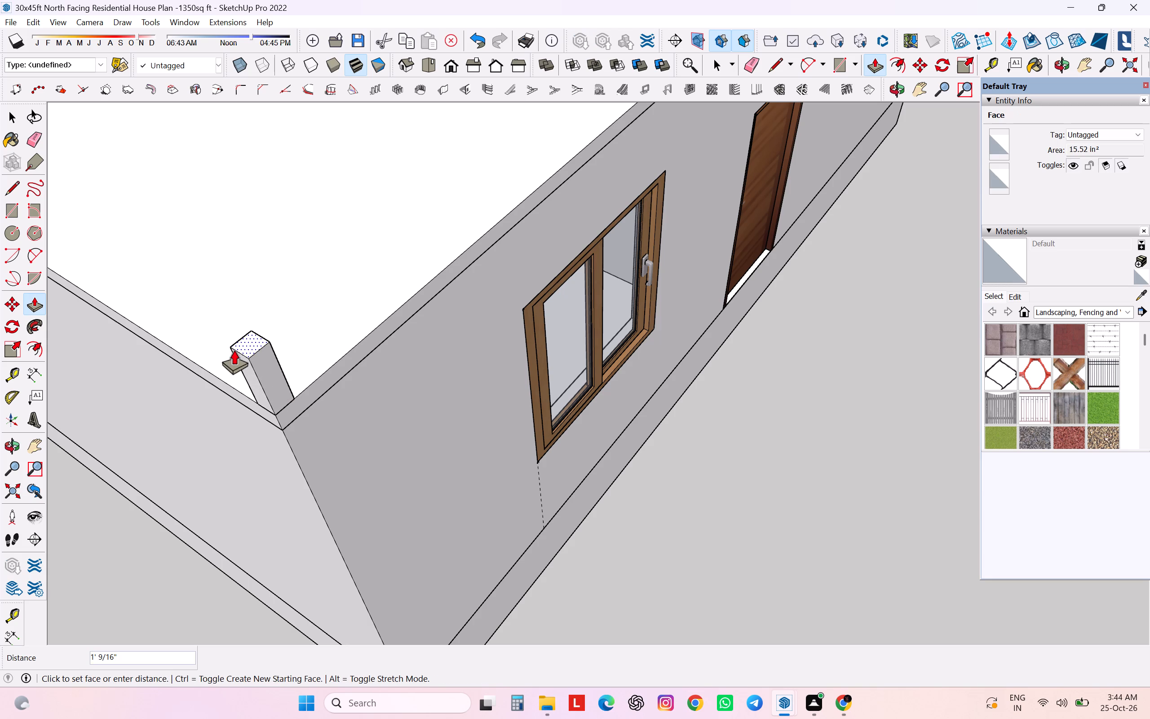
type("35.4")
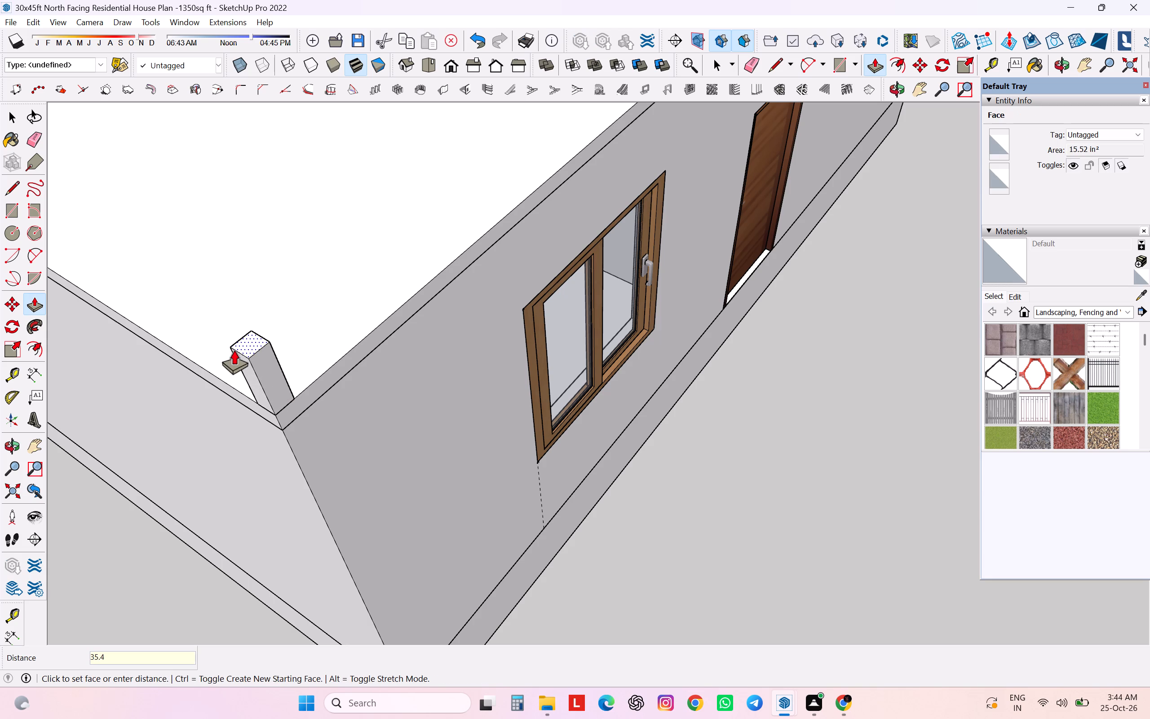
key("3")
key("Return")
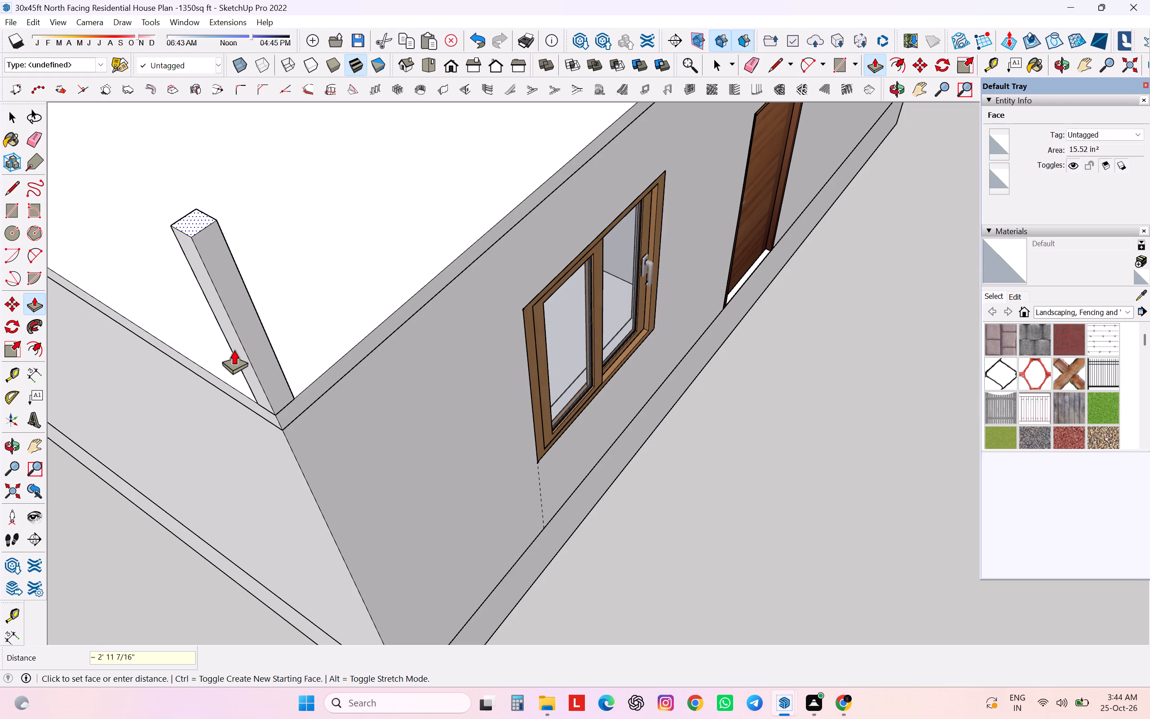
scroll(260, 340, "down", 12)
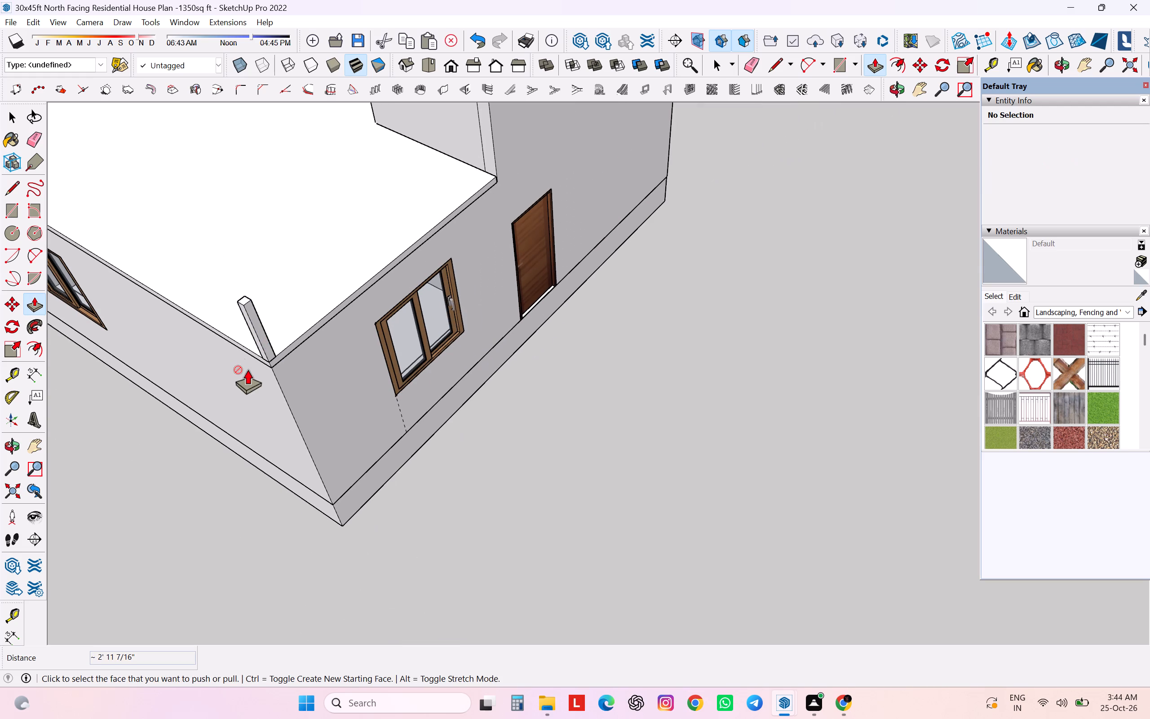
key("Escape")
Select all geometry of the new corner post and make it a group.
key("space")
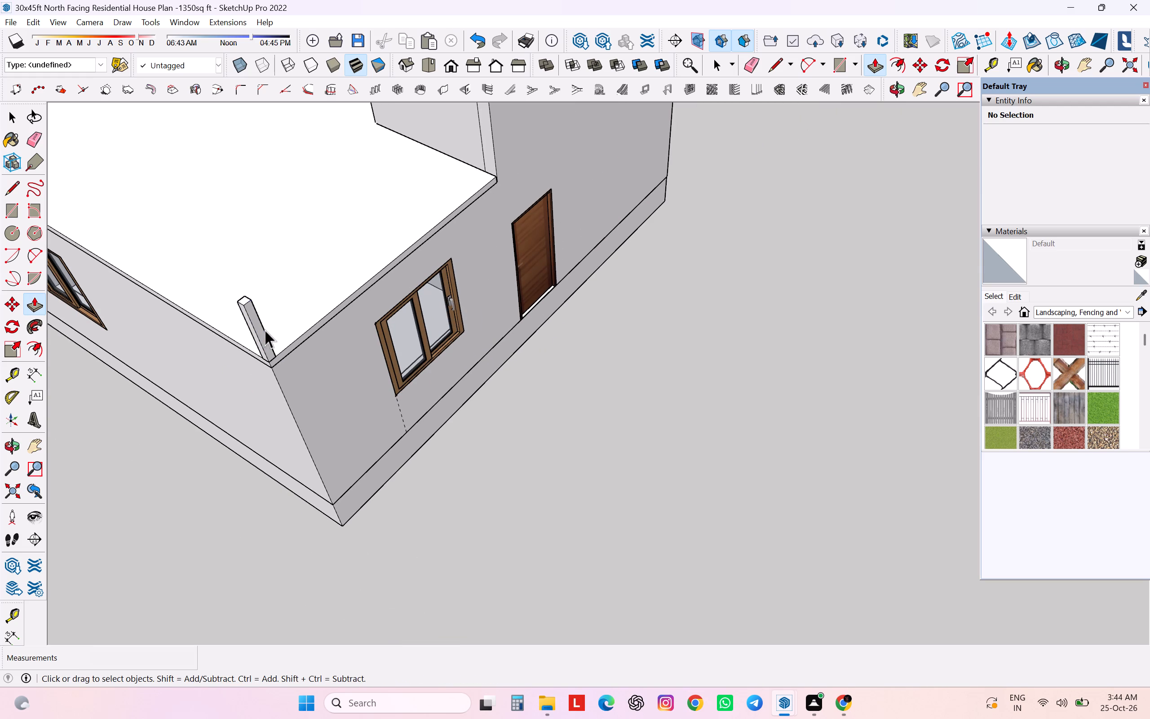
left_click(265, 329)
left_click(263, 333)
triple_click(262, 335)
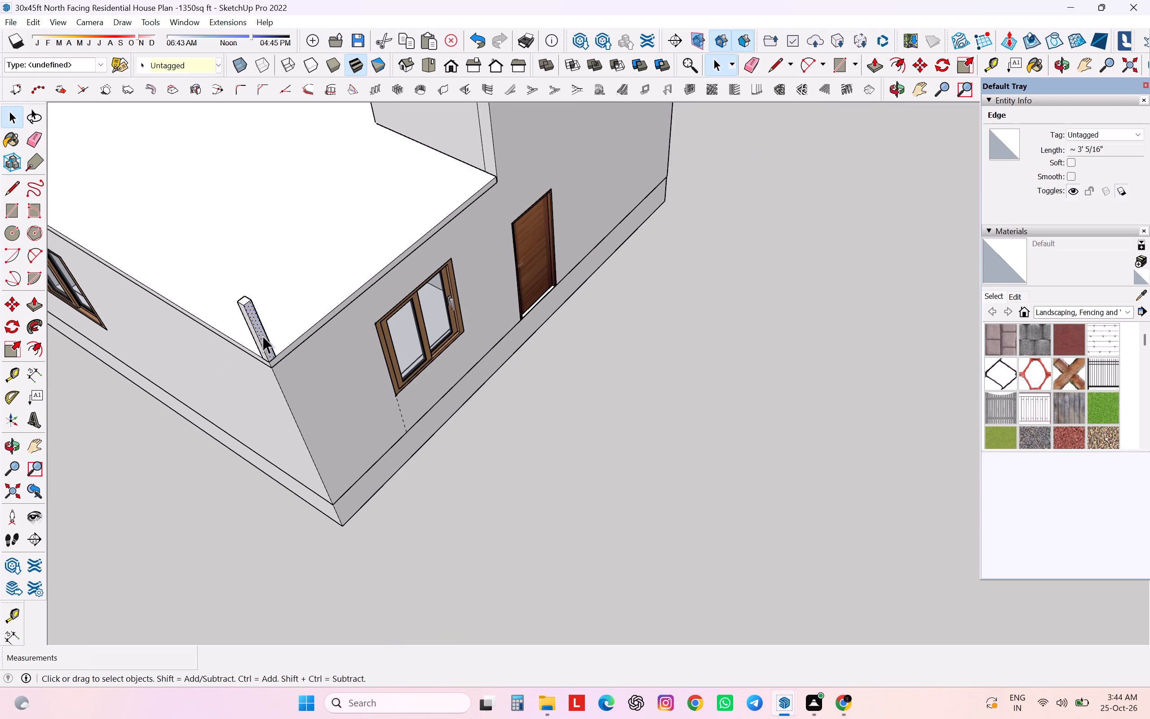
right_click(262, 335)
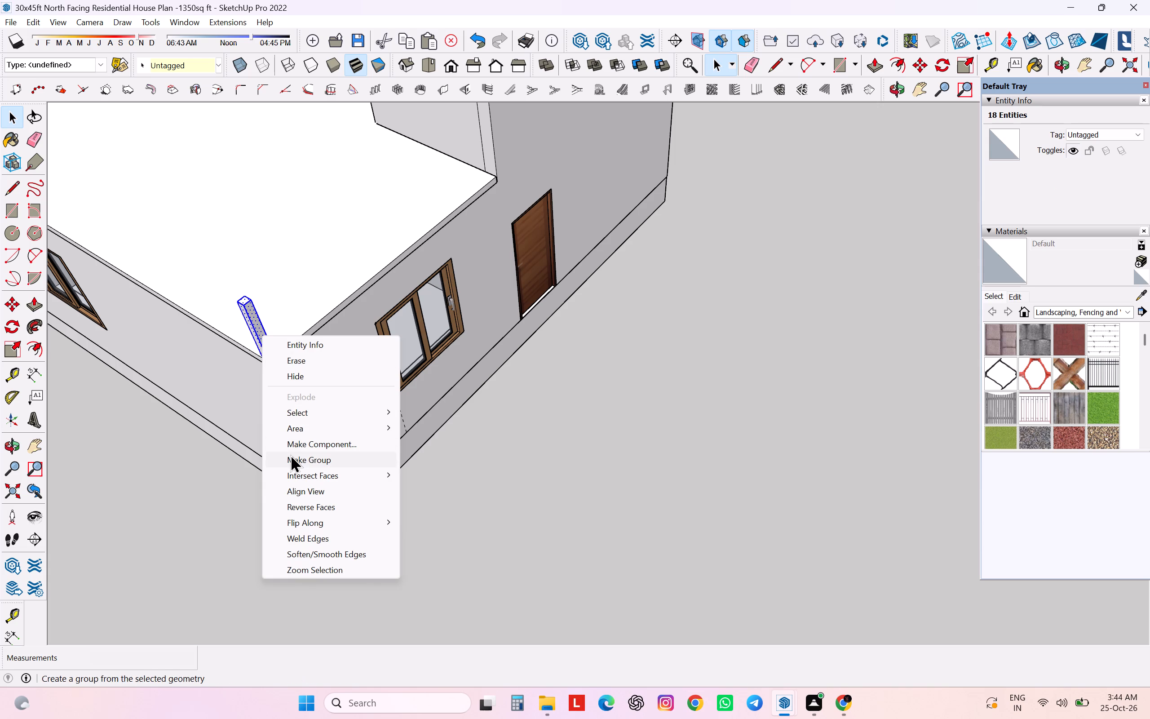
left_click(290, 454)
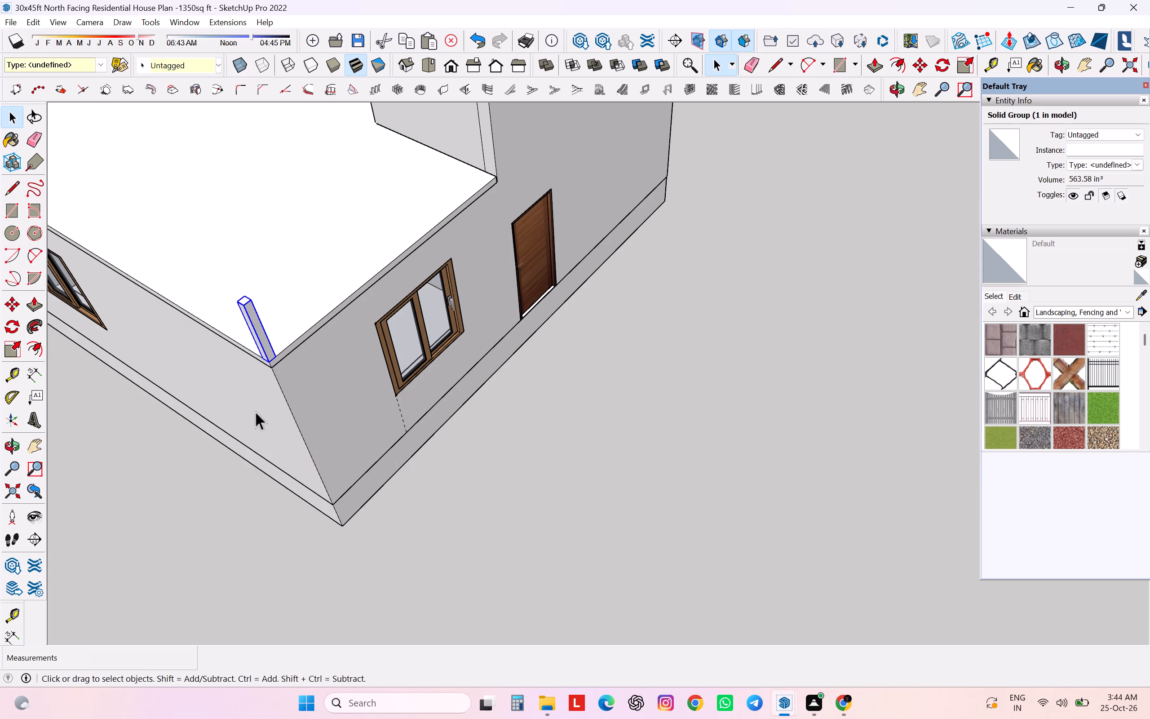
key("Escape")
key("Escape")
key("Escape")
key("Escape")
Inside the post's group, draw a centre line from base-edge midpoint to top-edge midpoint on the side facing along the window wall's roof edge.
middle_click_drag(253, 386, 154, 439)
scroll(190, 371, "down", 3)
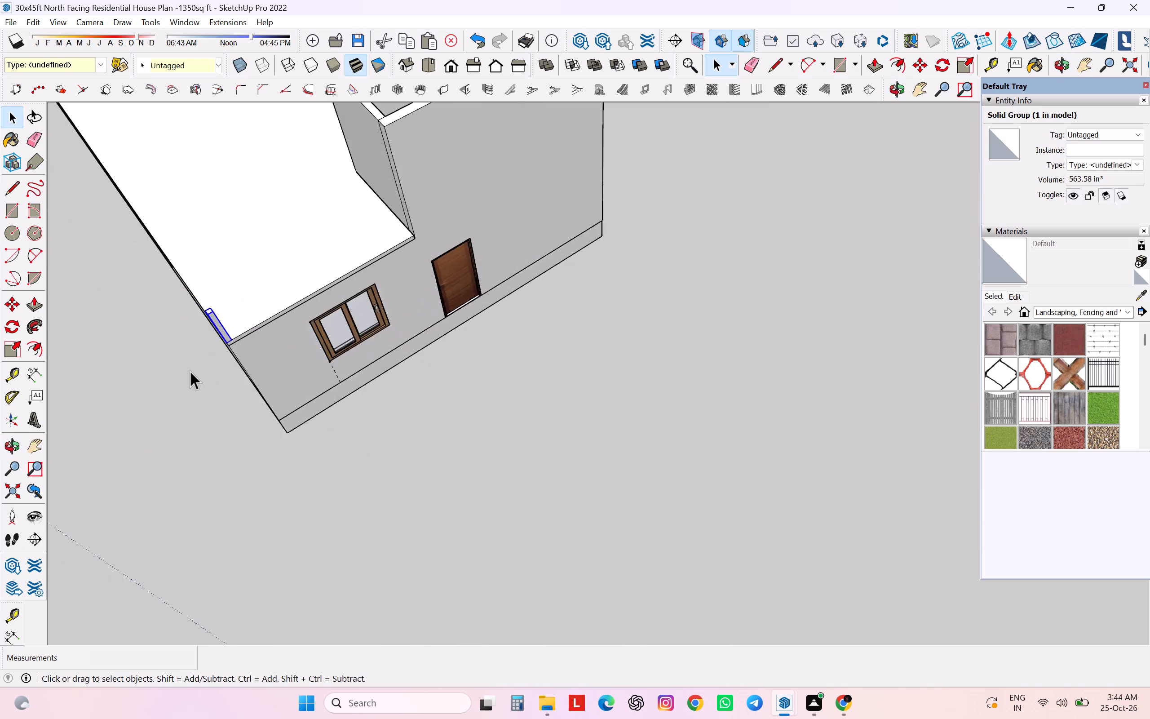
scroll(190, 371, "down", 4)
middle_click_drag(206, 352, 152, 339)
scroll(215, 300, "up", 11)
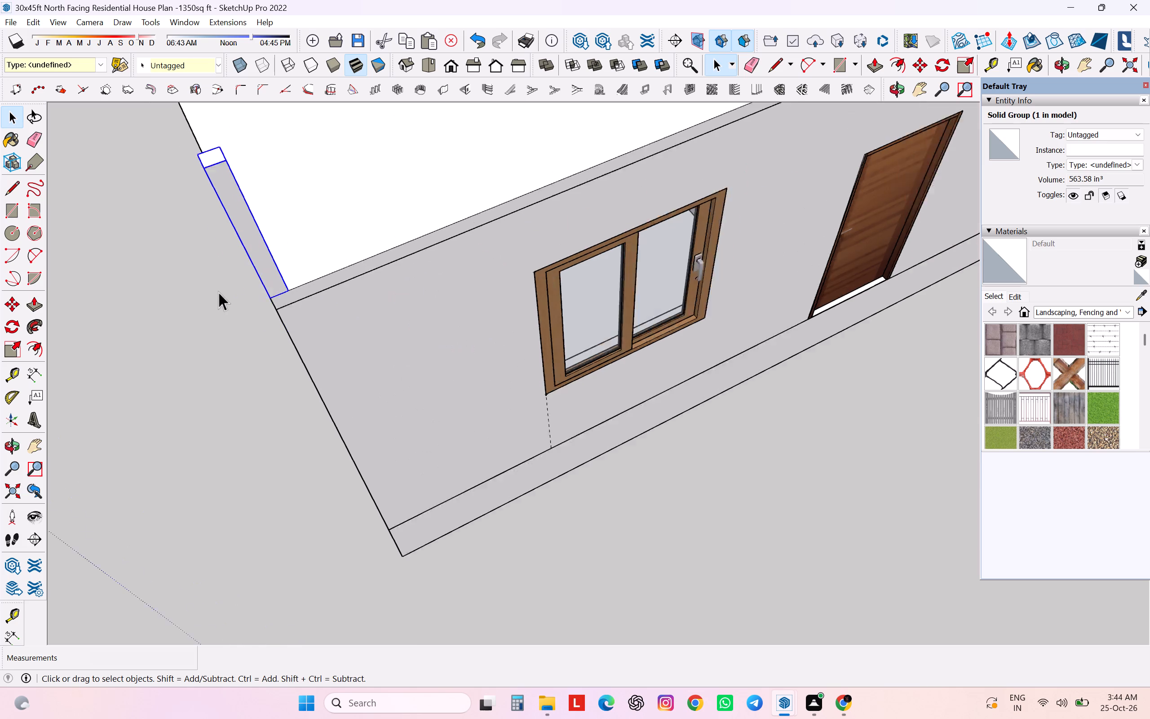
scroll(218, 292, "up", 2)
left_click(274, 267)
right_click(271, 267)
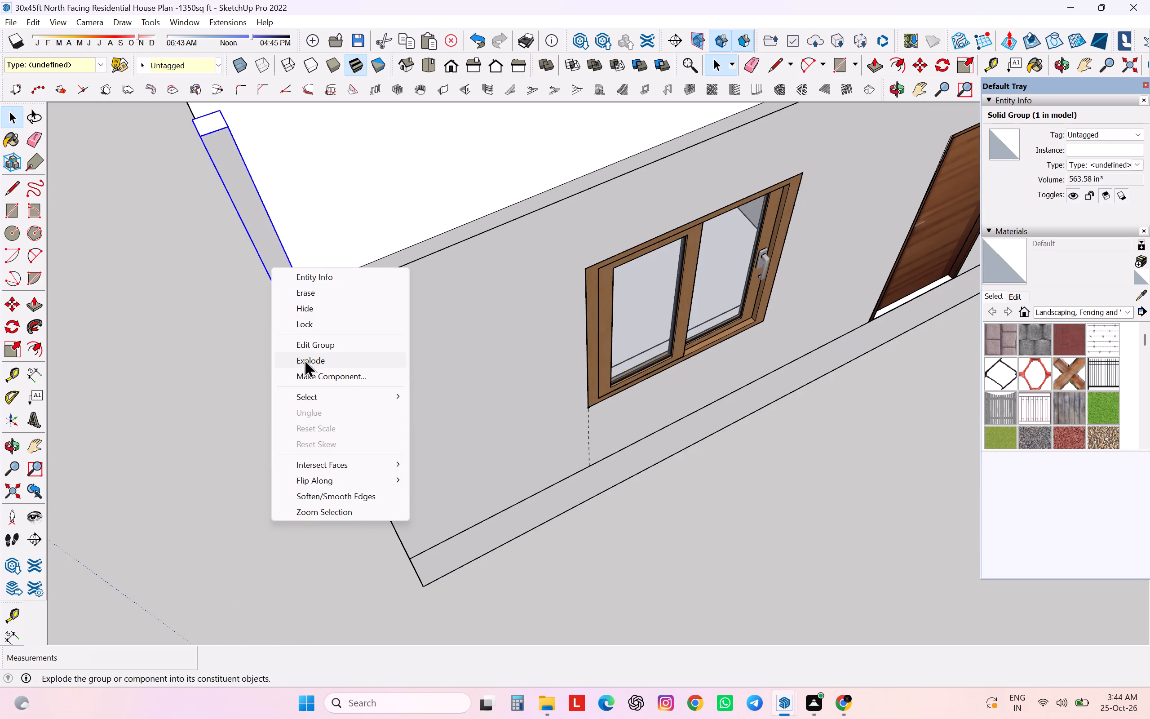
left_click(314, 348)
middle_click(303, 370)
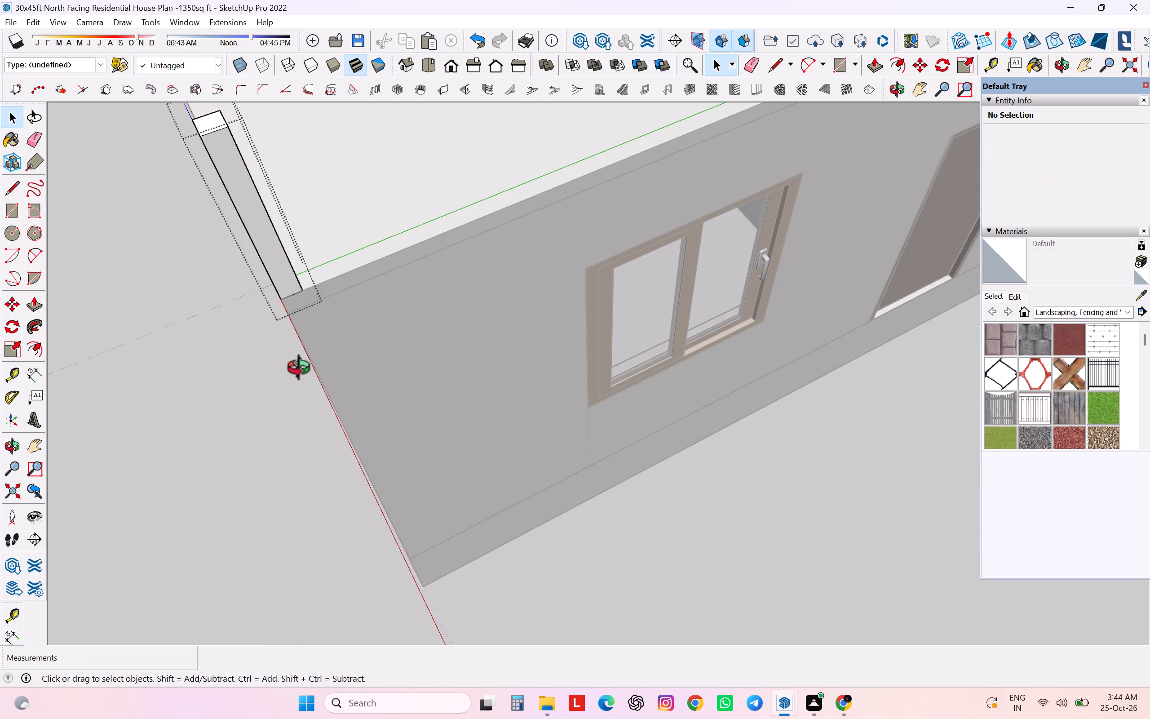
scroll(303, 370, "down", 13)
middle_click_drag(292, 368, 37, 441)
scroll(150, 474, "down", 7)
scroll(246, 200, "up", 6)
scroll(249, 200, "down", 7)
middle_click_drag(284, 230, 260, 242)
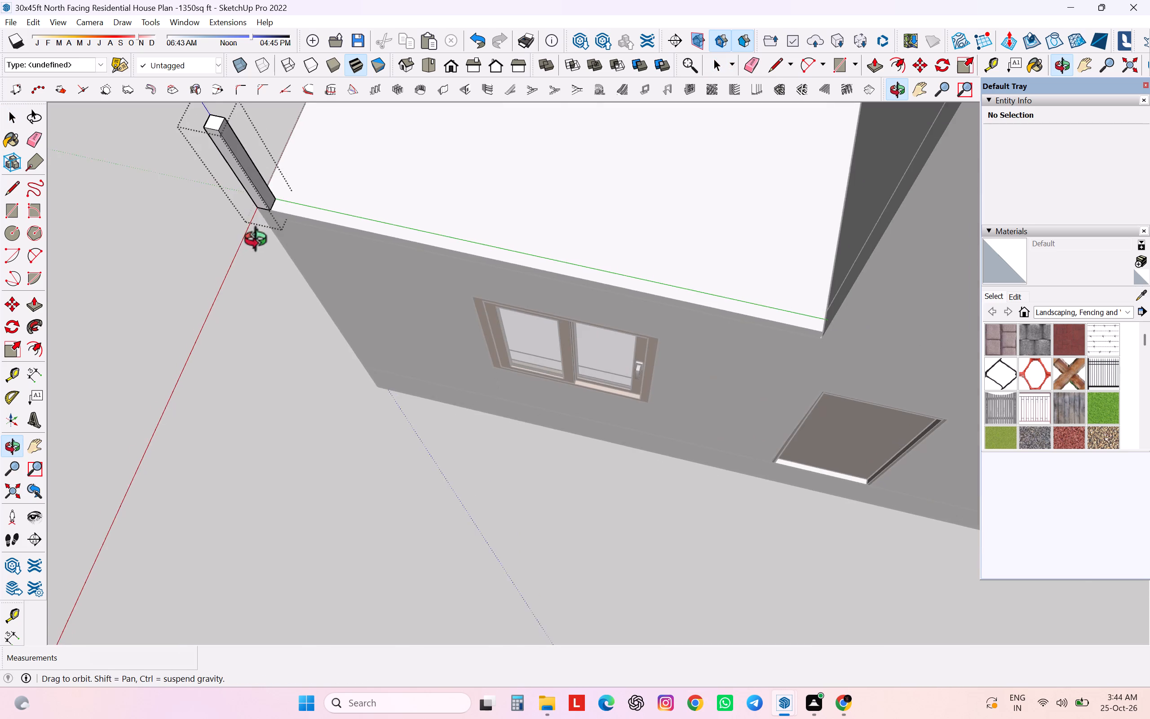
middle_click_drag(260, 242, 99, 212)
scroll(203, 284, "down", 20)
scroll(203, 284, "down", 10)
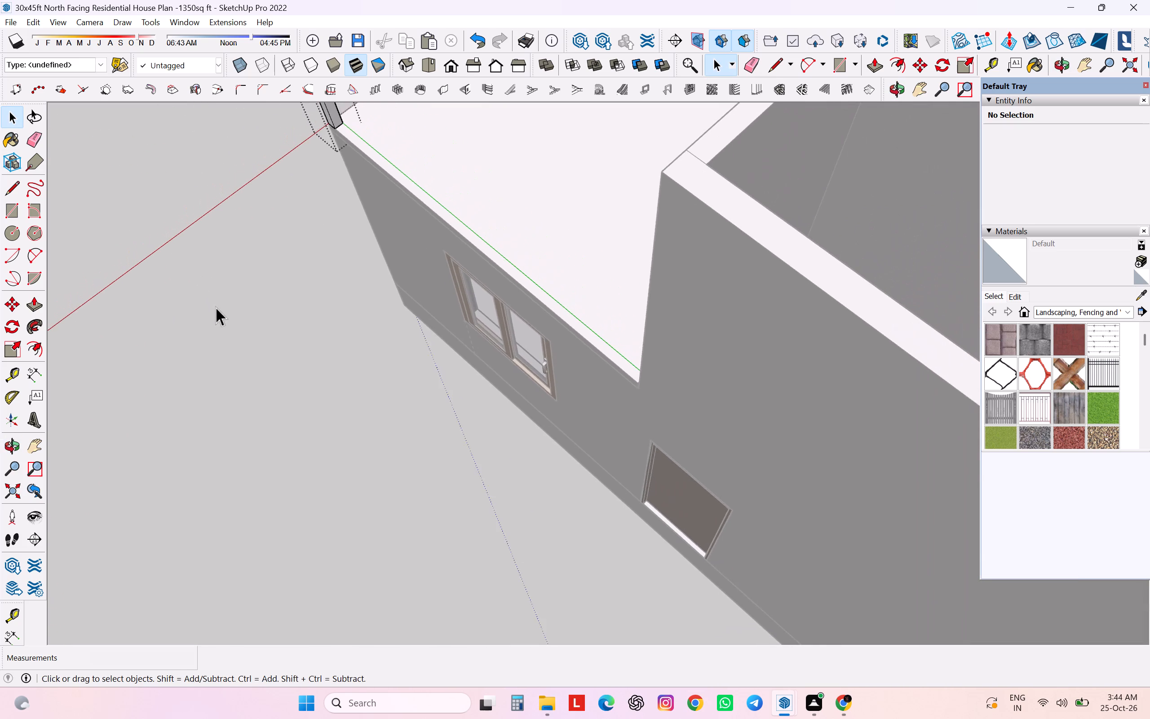
scroll(216, 307, "down", 7)
scroll(310, 117, "up", 7)
scroll(310, 117, "down", 1)
middle_click_drag(310, 117, 319, 152)
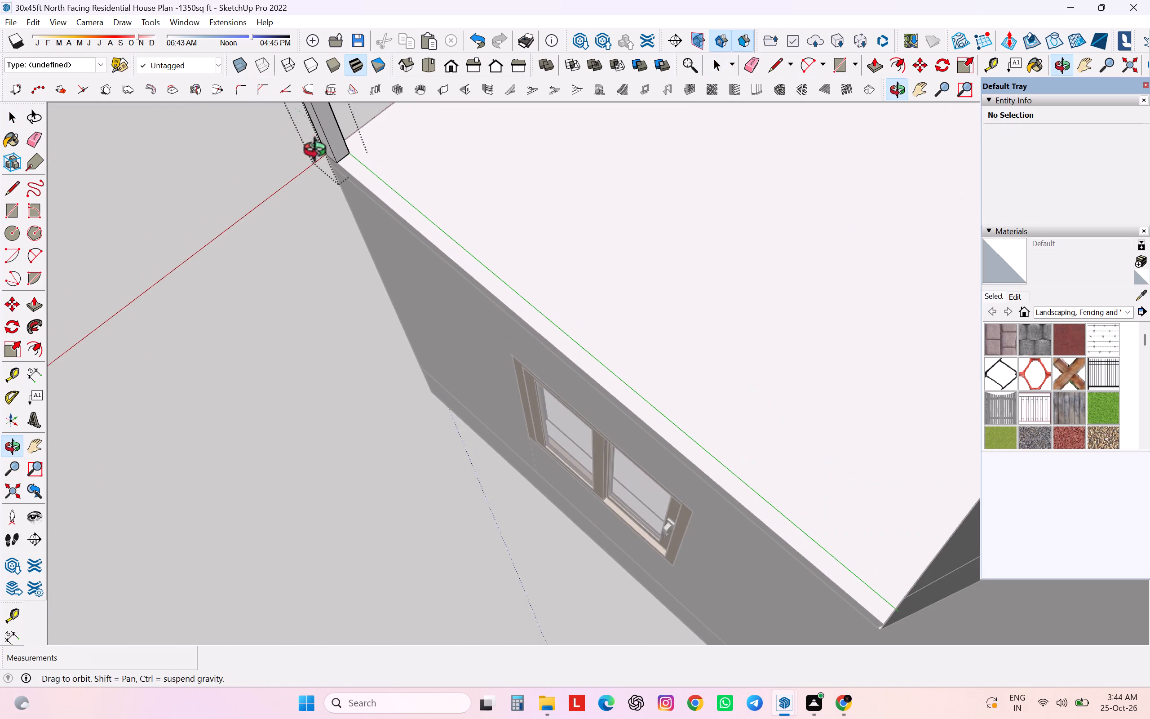
middle_click_drag(319, 152, 322, 345)
scroll(291, 347, "up", 8)
middle_click_drag(272, 452, 287, 449)
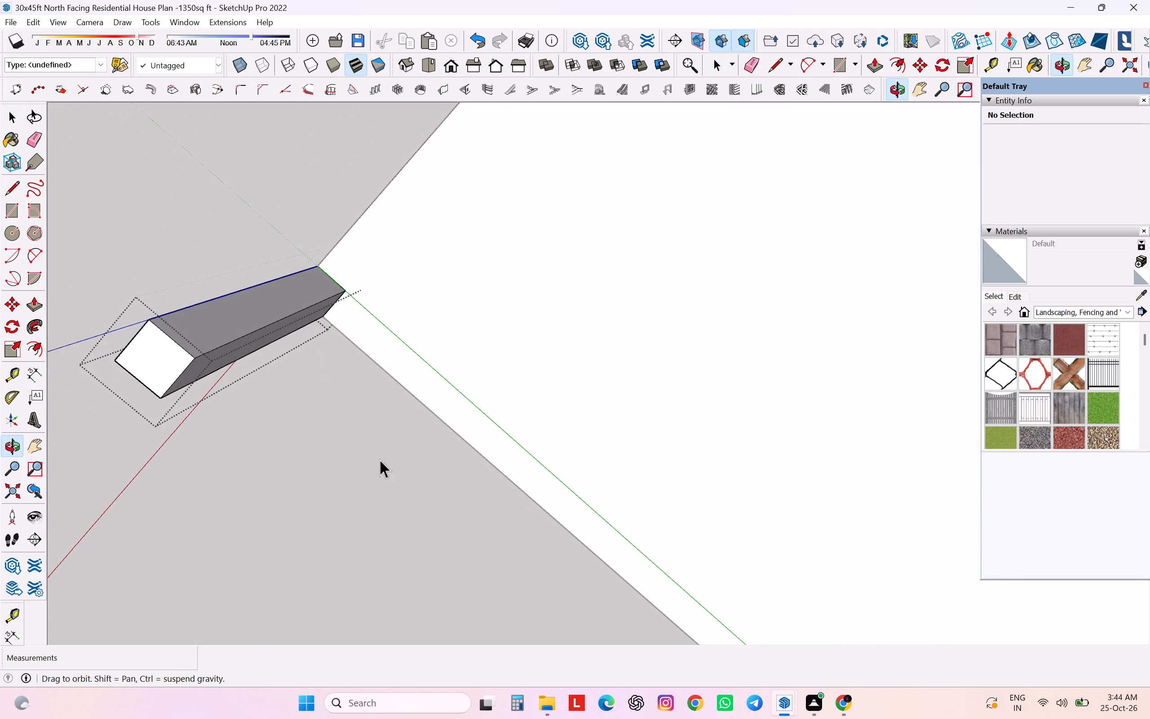
scroll(386, 407, "down", 20)
scroll(386, 407, "down", 20)
scroll(386, 407, "down", 18)
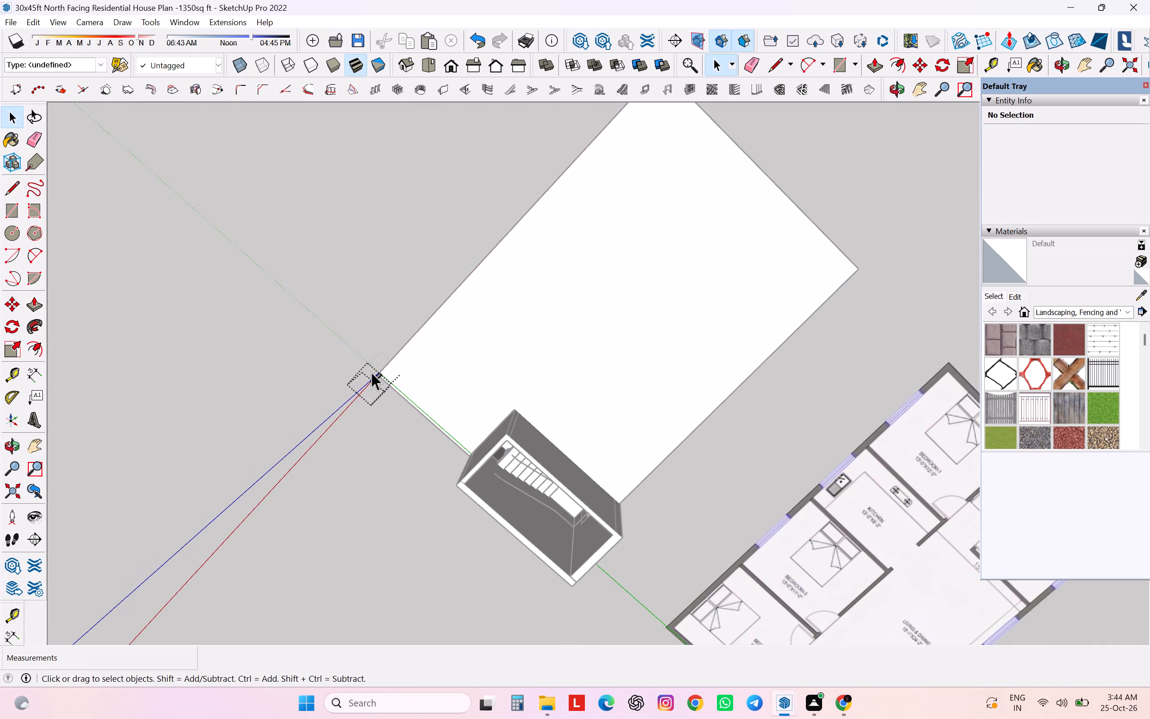
middle_click_drag(370, 372, 541, 106)
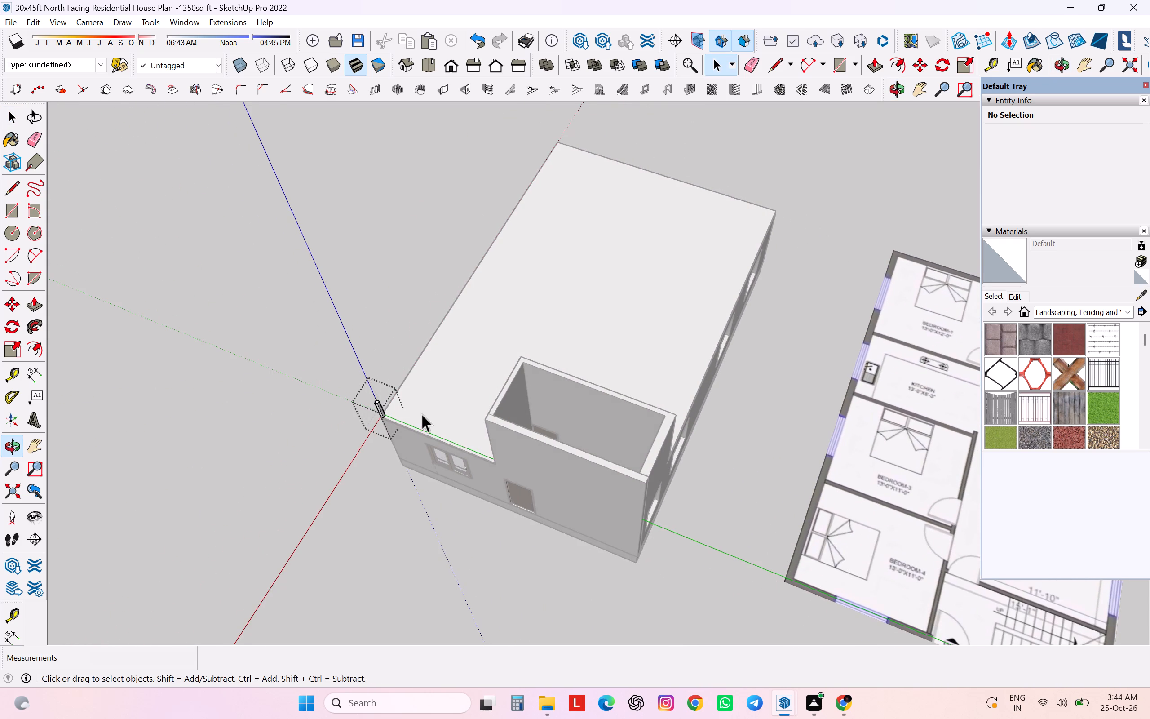
middle_click_drag(421, 413, 487, 292)
scroll(441, 353, "up", 8)
scroll(398, 431, "up", 4)
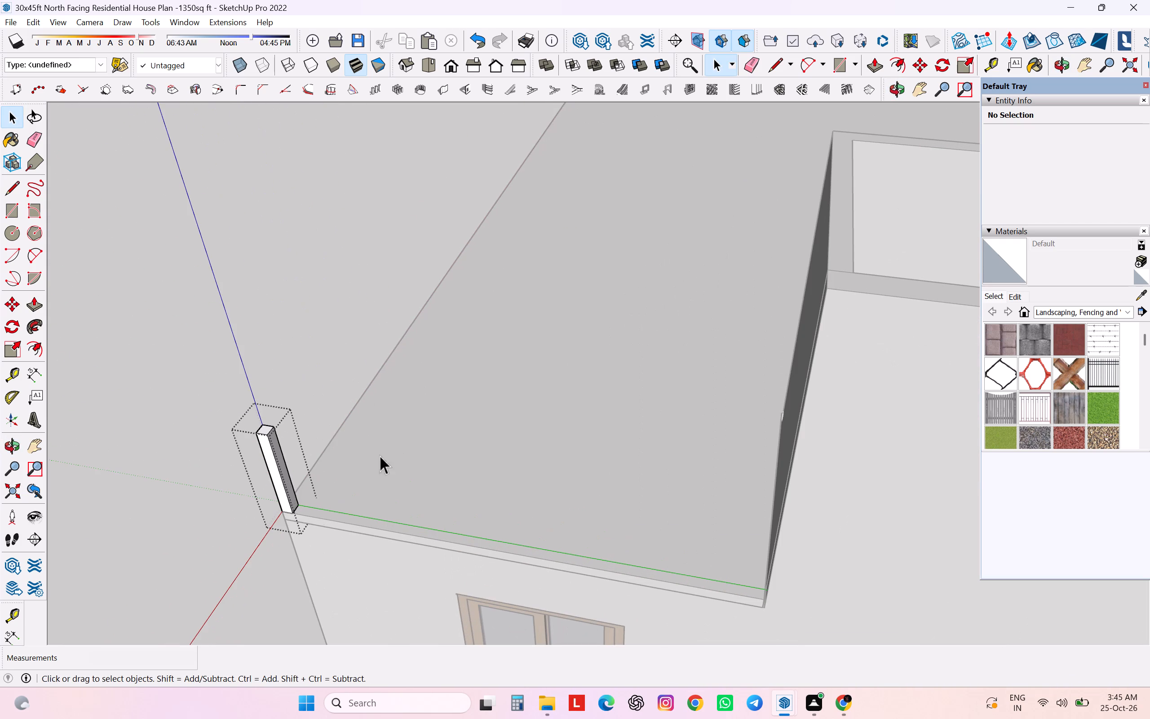
scroll(278, 520, "up", 11)
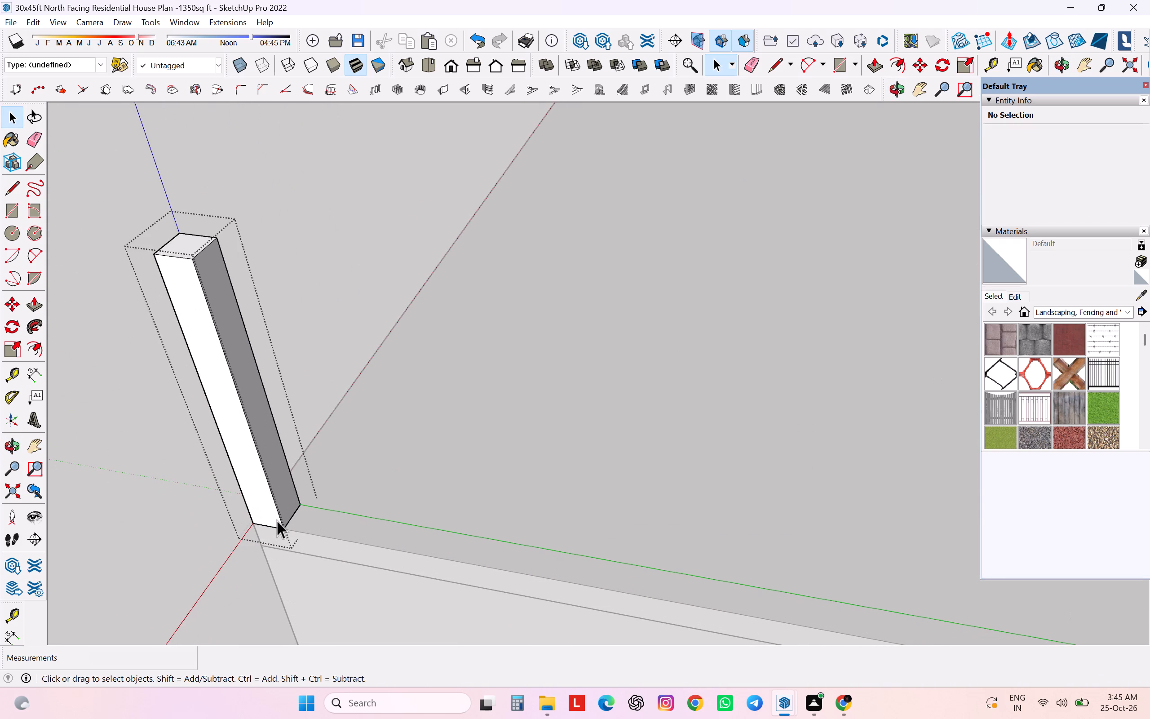
key("l")
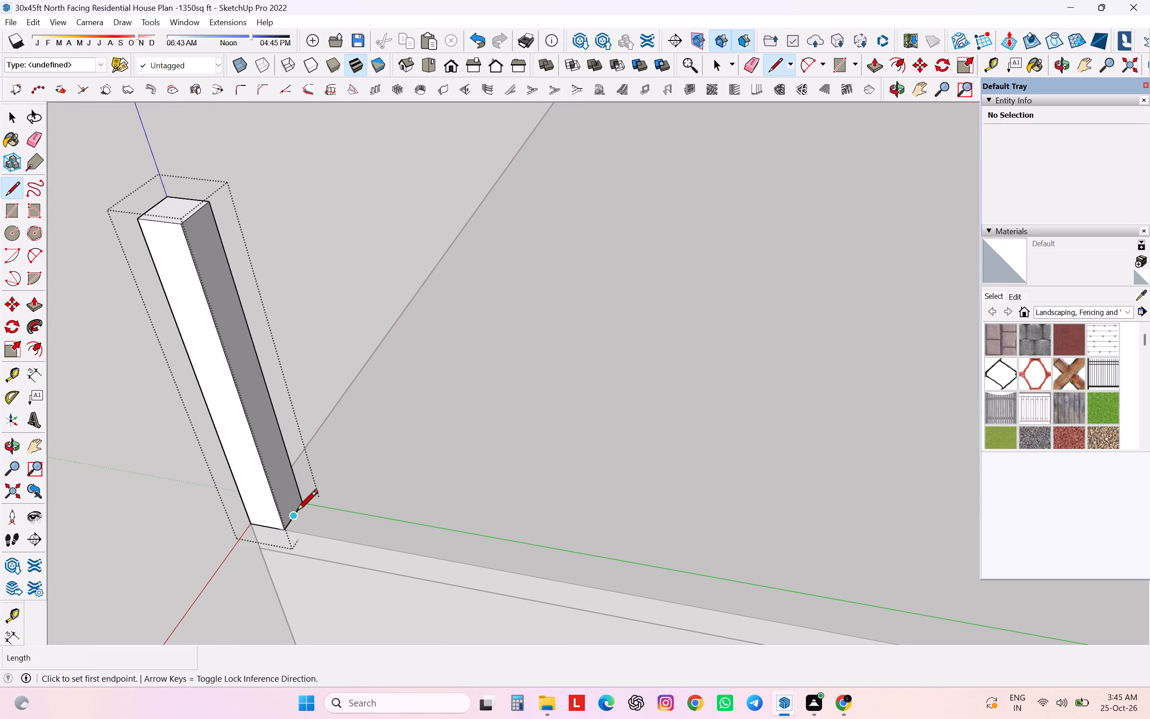
left_click(296, 512)
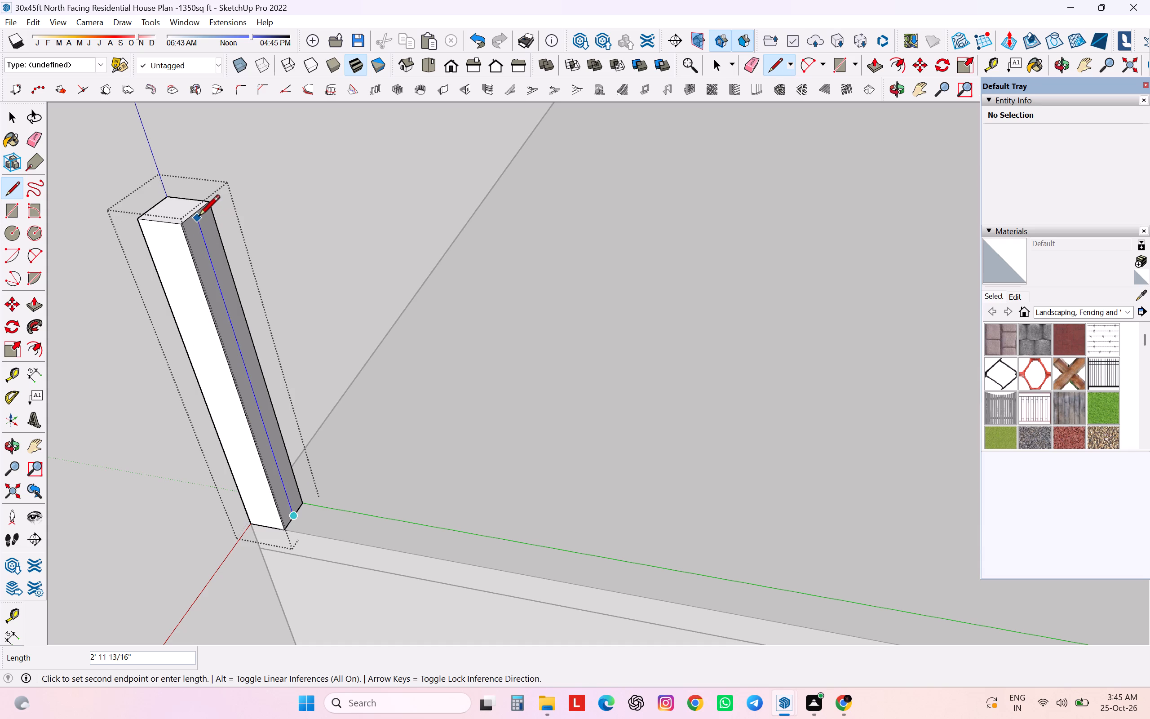
left_click(195, 215)
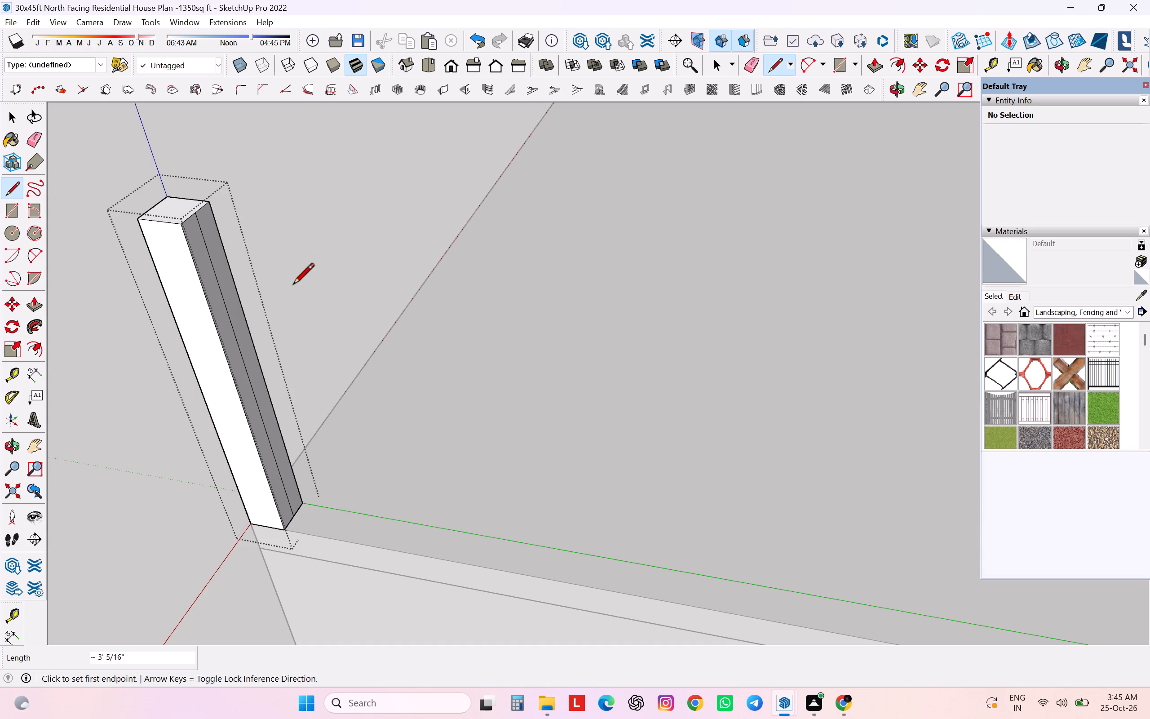
Place two guide points on the post's centre line, one 3.94 inches below the top edge and one 3.94 inches below that.
left_click(6, 373)
left_click(195, 217)
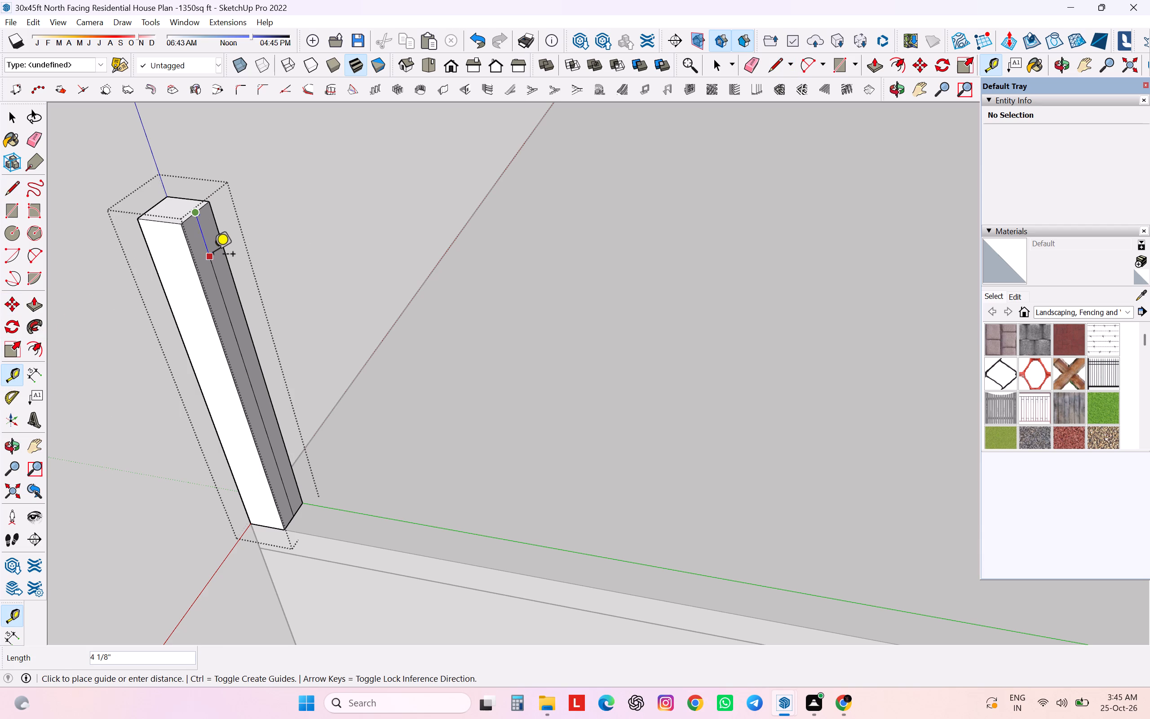
type("3.94")
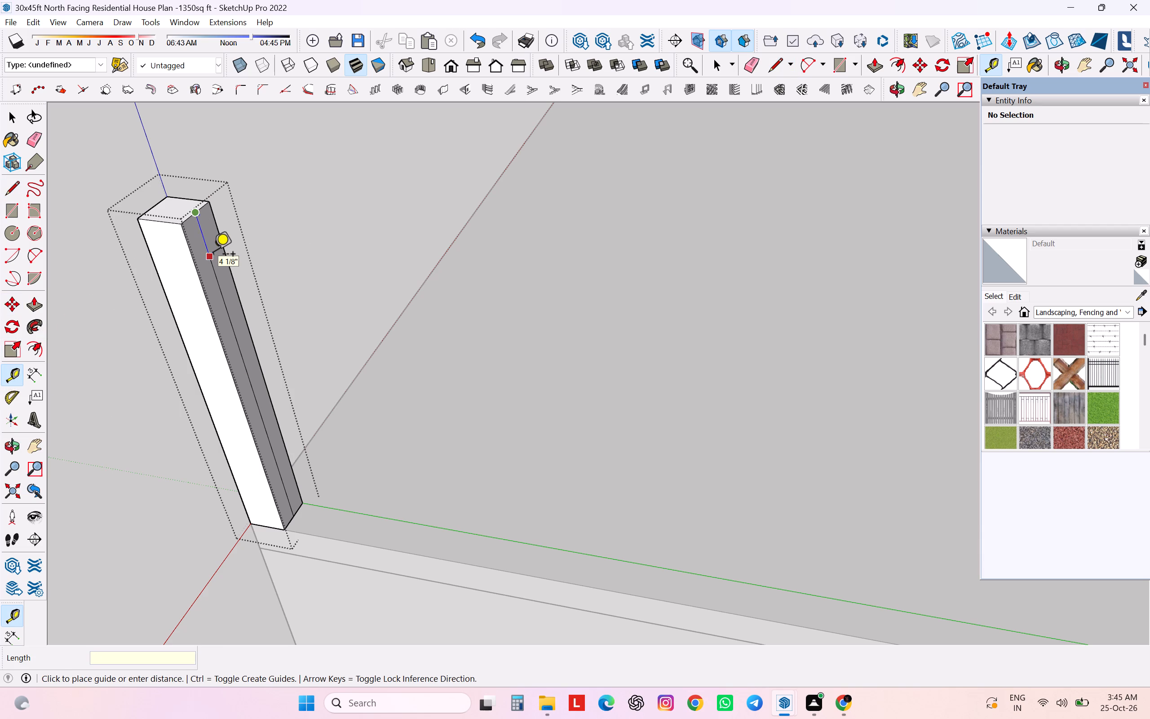
key("Return")
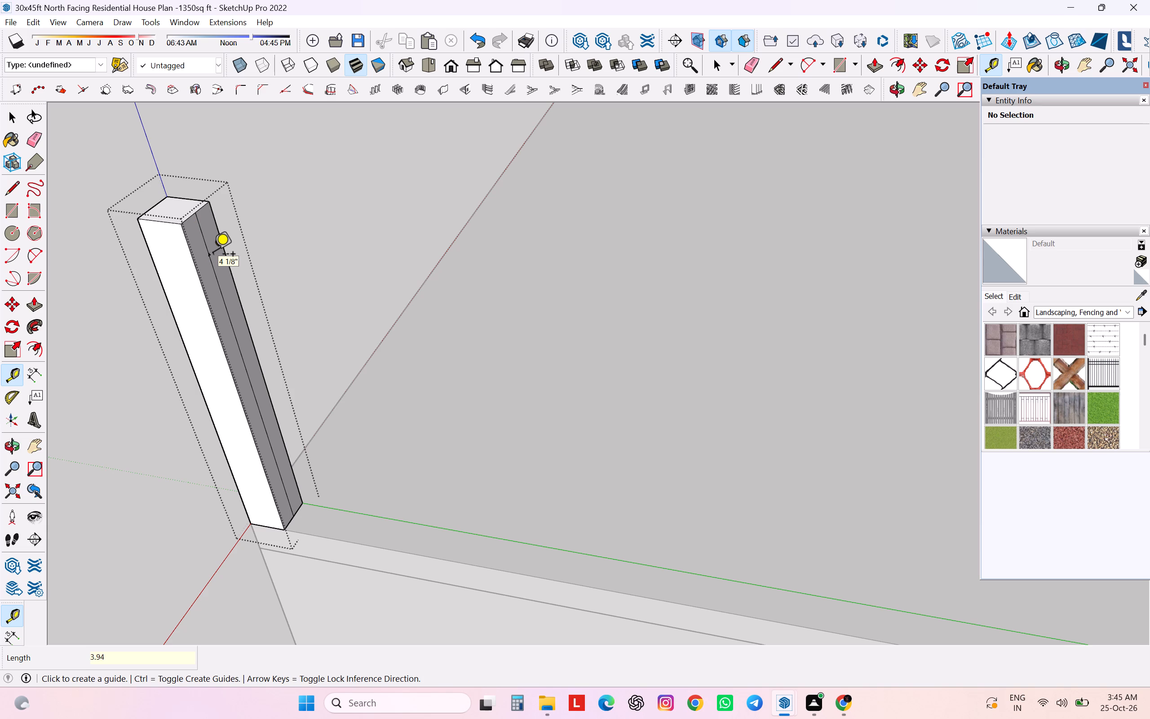
left_click(211, 257)
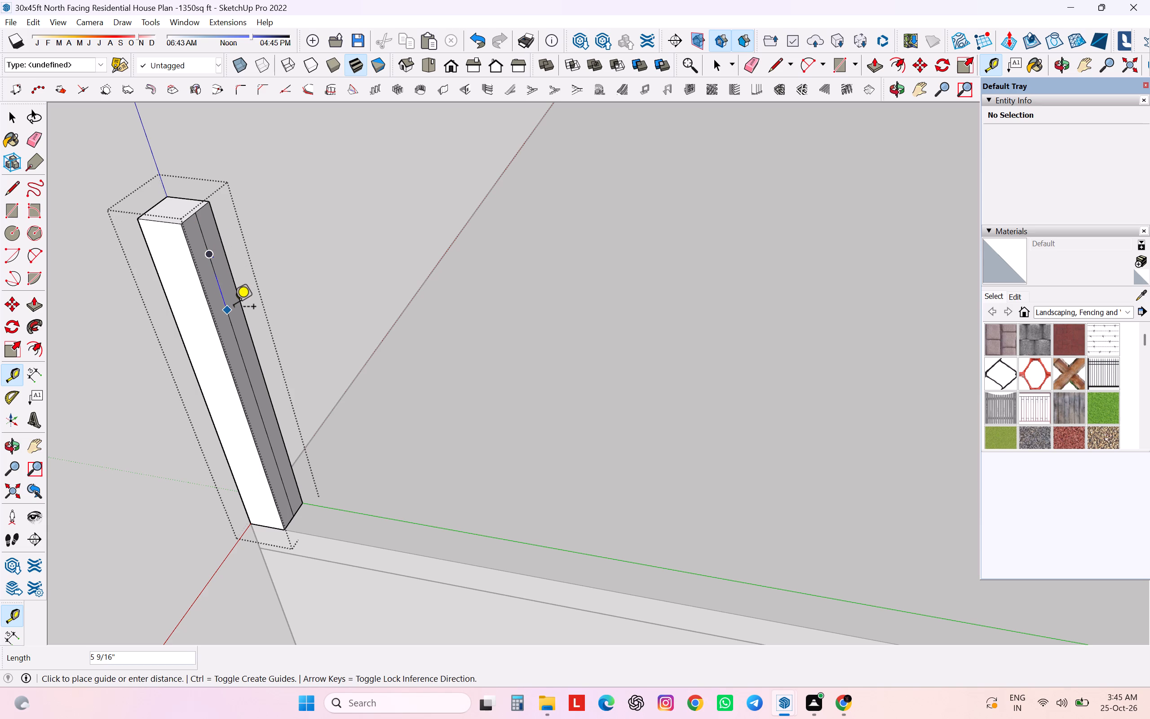
type("3.")
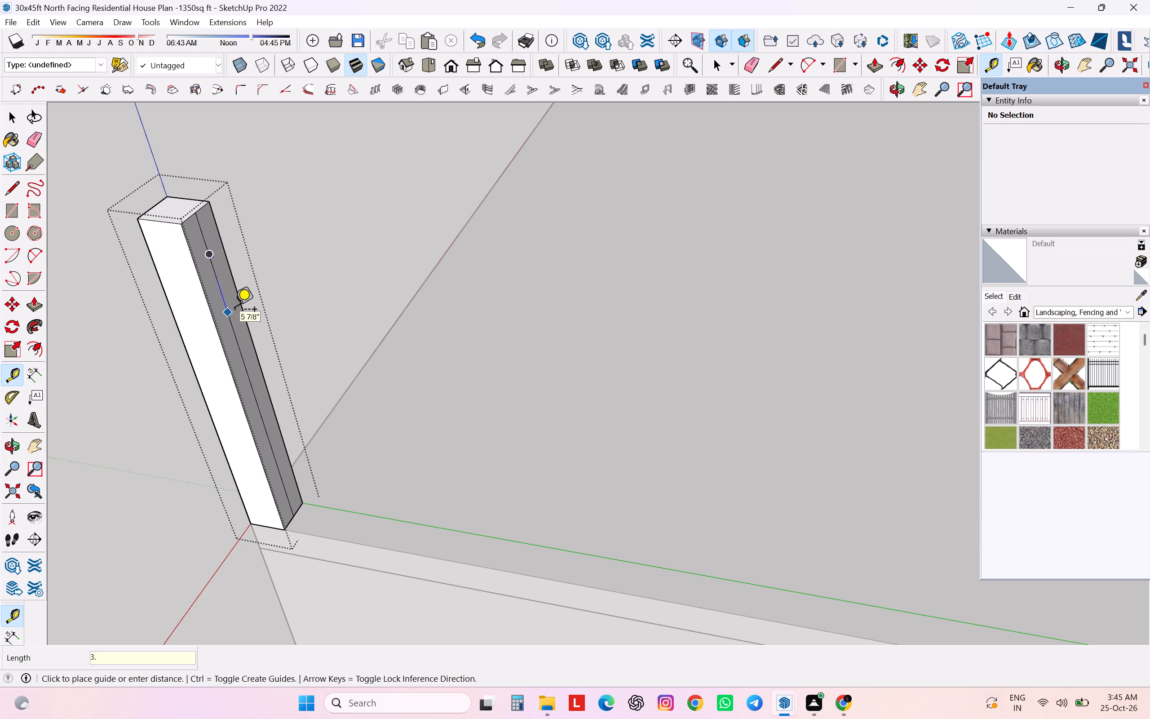
type("94")
key("Return")
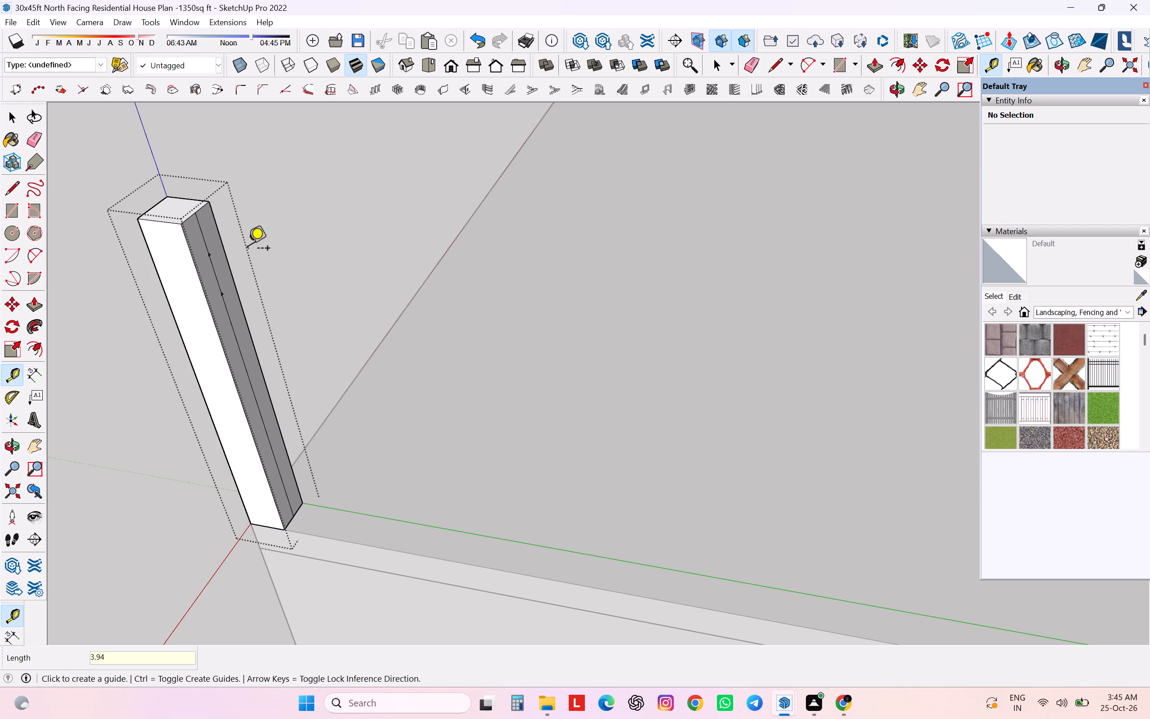
Draw a circle of 1 inch radius on the post's side face, centred on the upper guide point.
key("c")
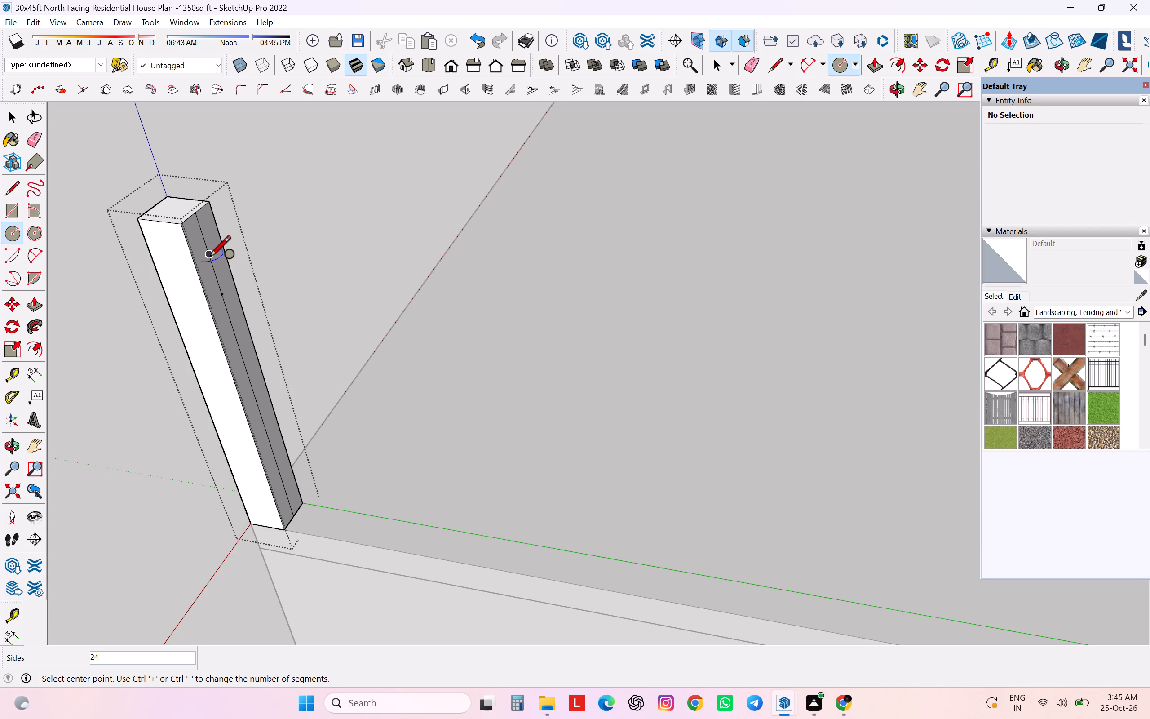
left_click(209, 258)
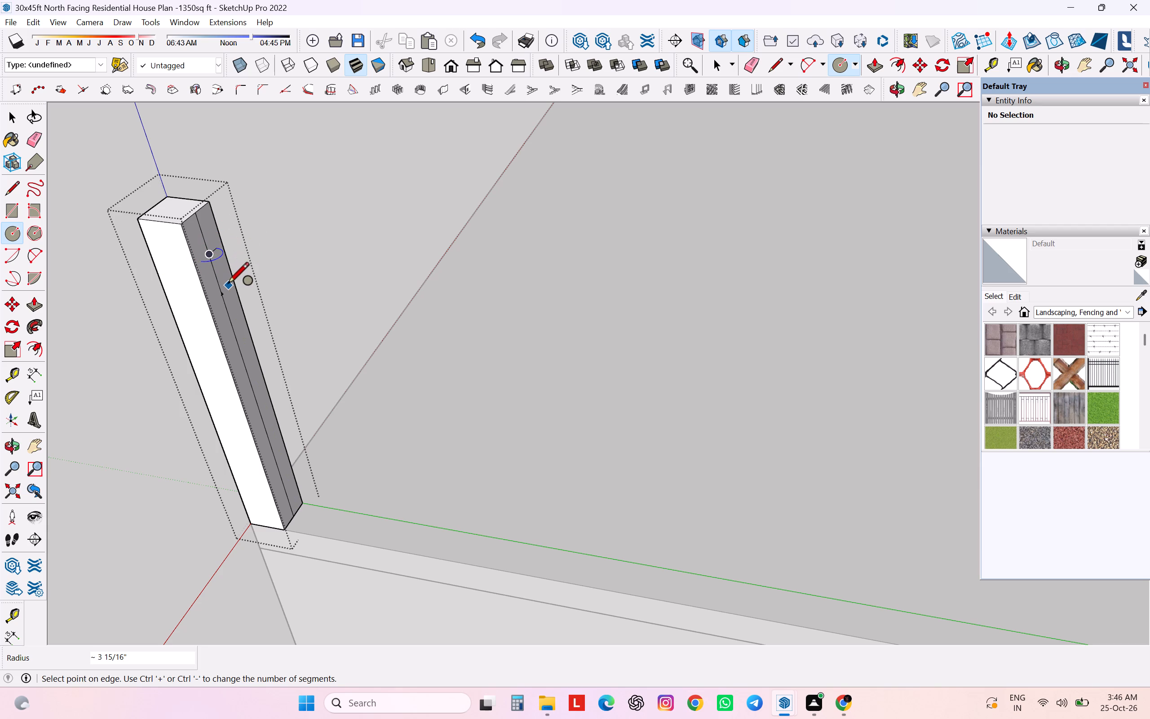
key("Escape")
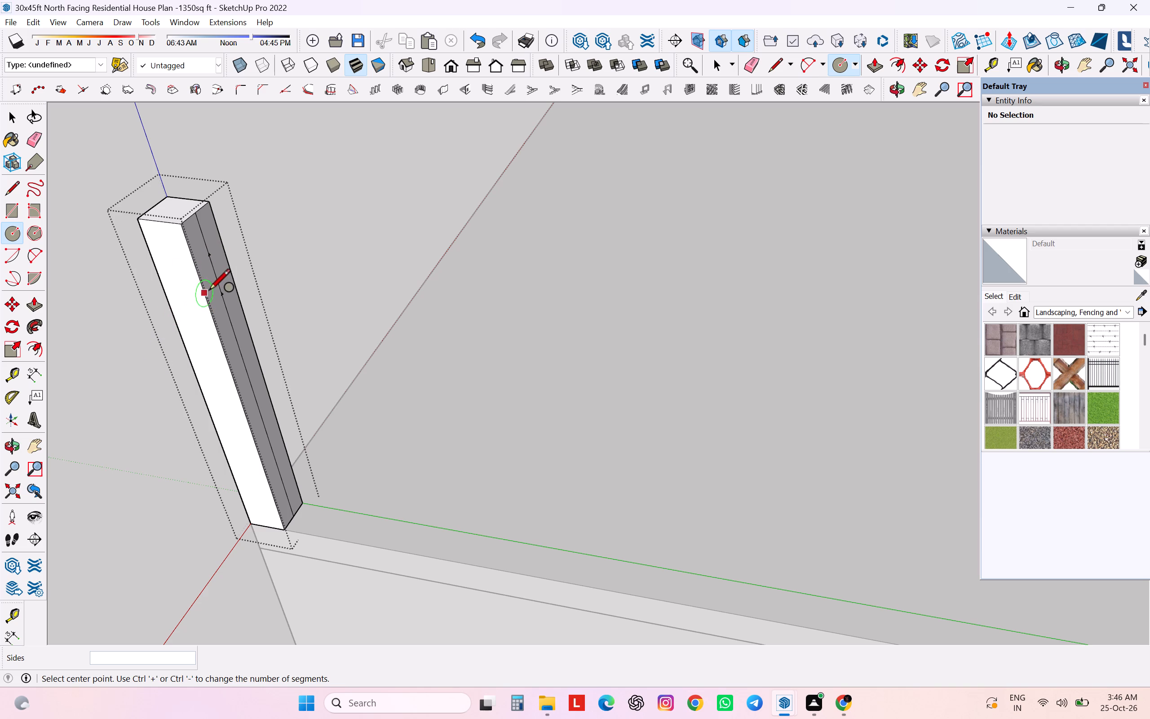
left_click(205, 254)
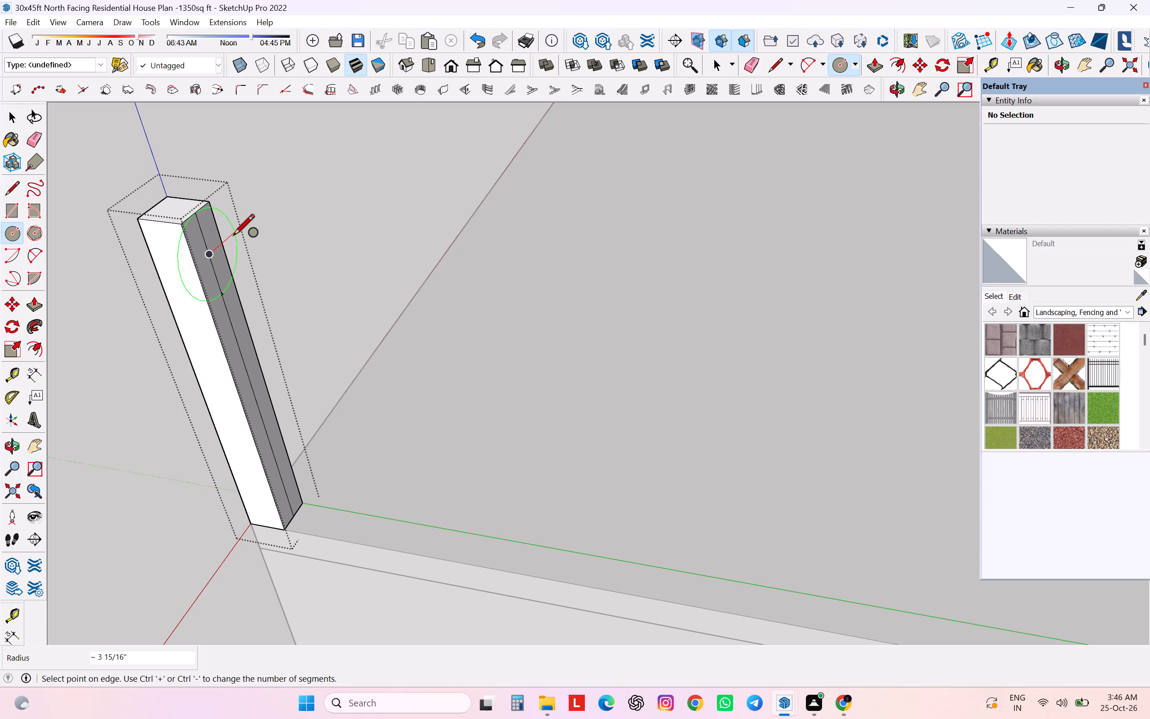
key("1")
key("Return")
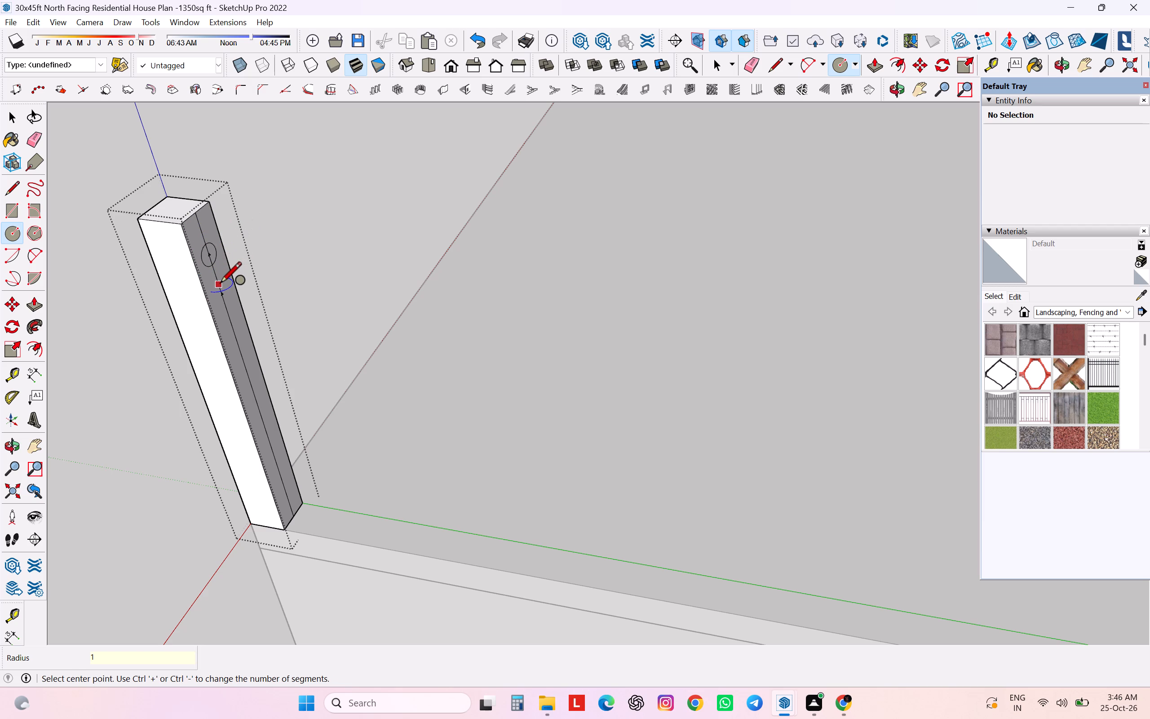
Delete the centre-line segment that crosses the inside of the new circle.
key("p")
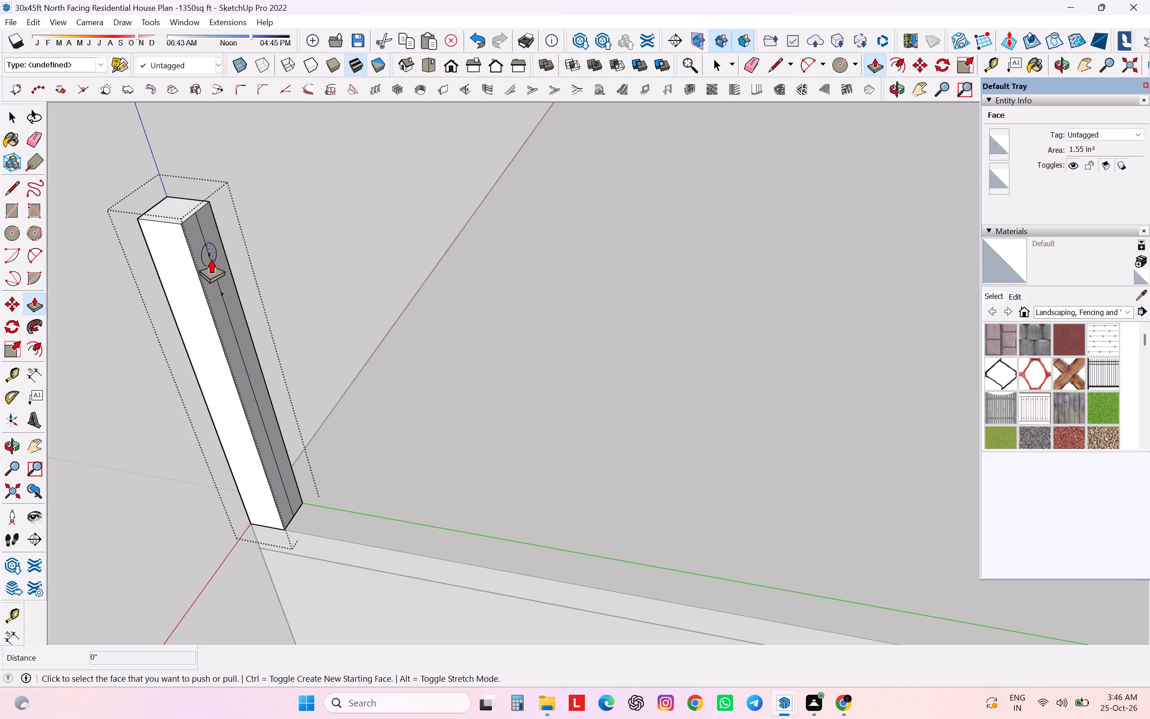
scroll(208, 257, "up", 4)
key("space")
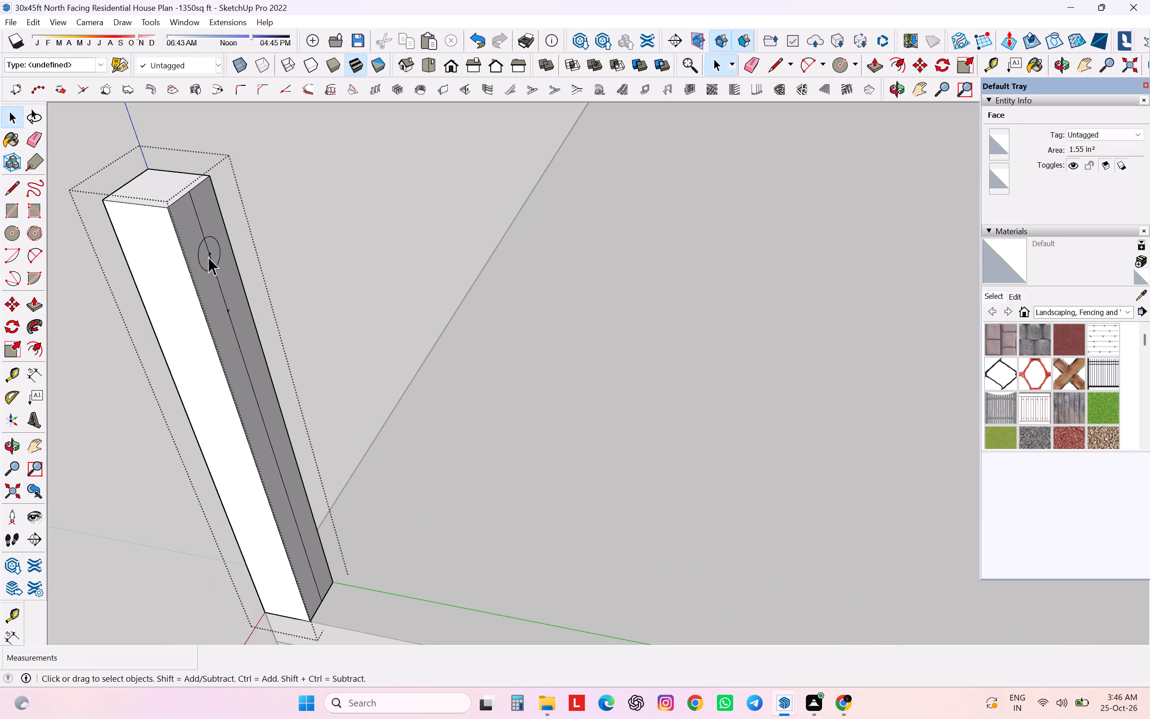
left_click(210, 257)
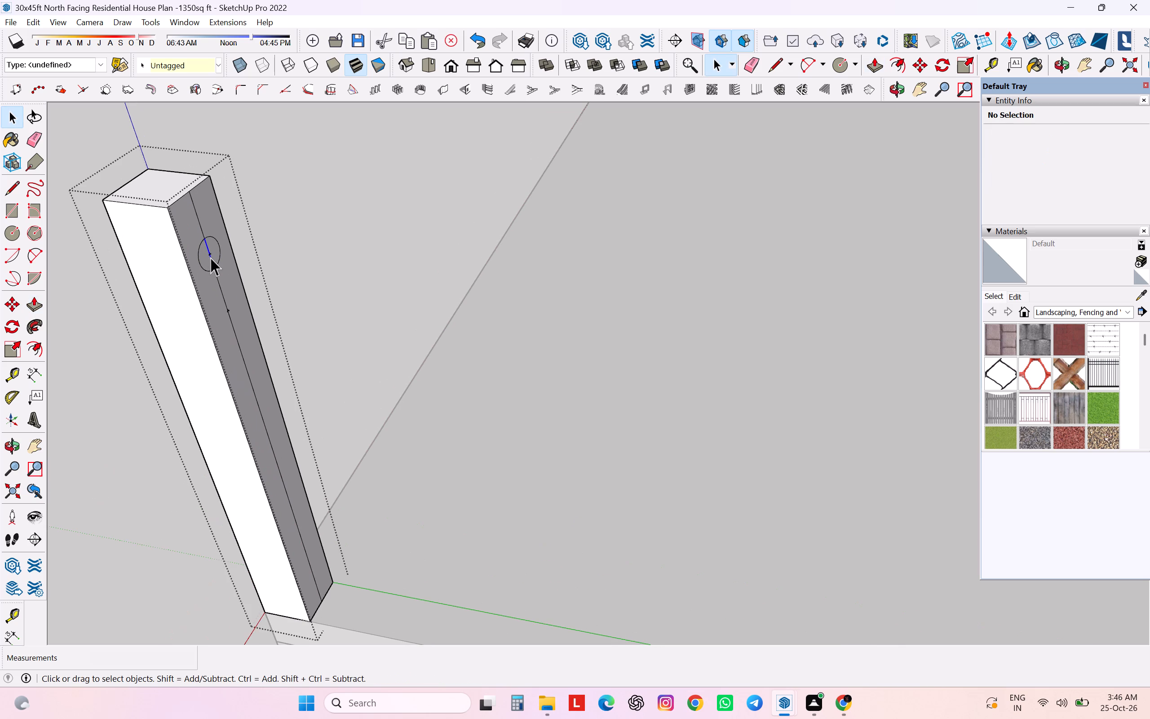
key("Delete")
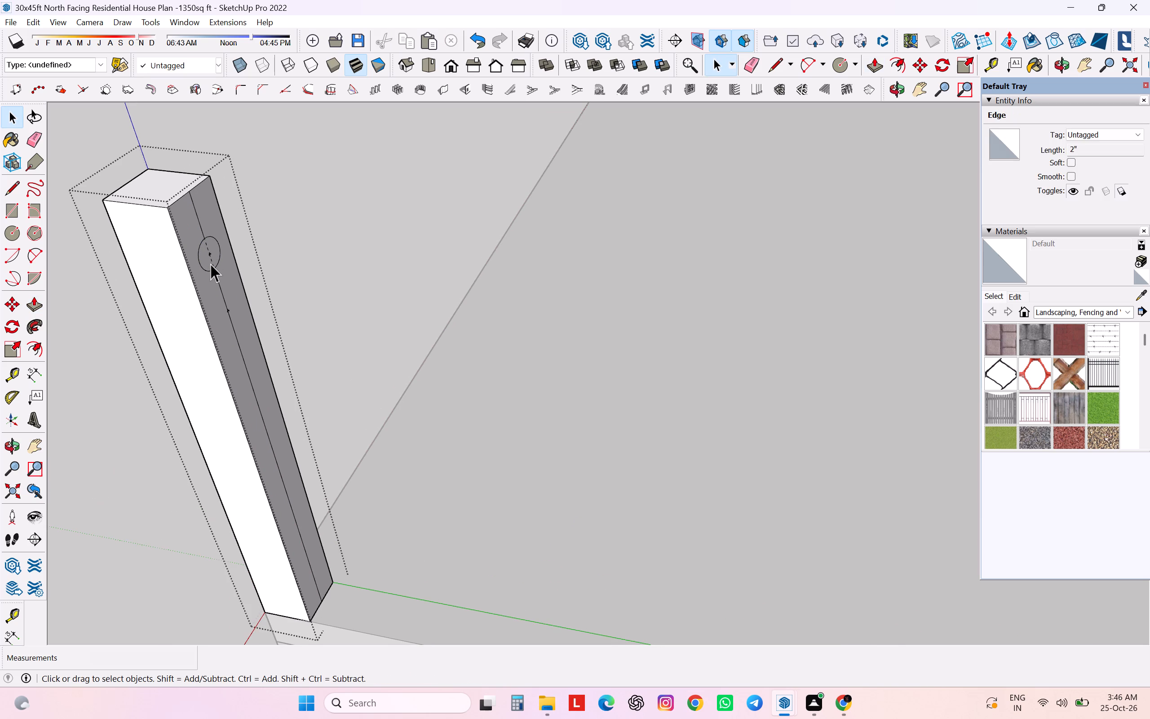
Push/Pull the circle out about 13' 4 9/16" along the roof edge to the far wall to form a round rail.
key("p")
left_click(207, 254)
scroll(264, 251, "down", 20)
scroll(264, 251, "down", 5)
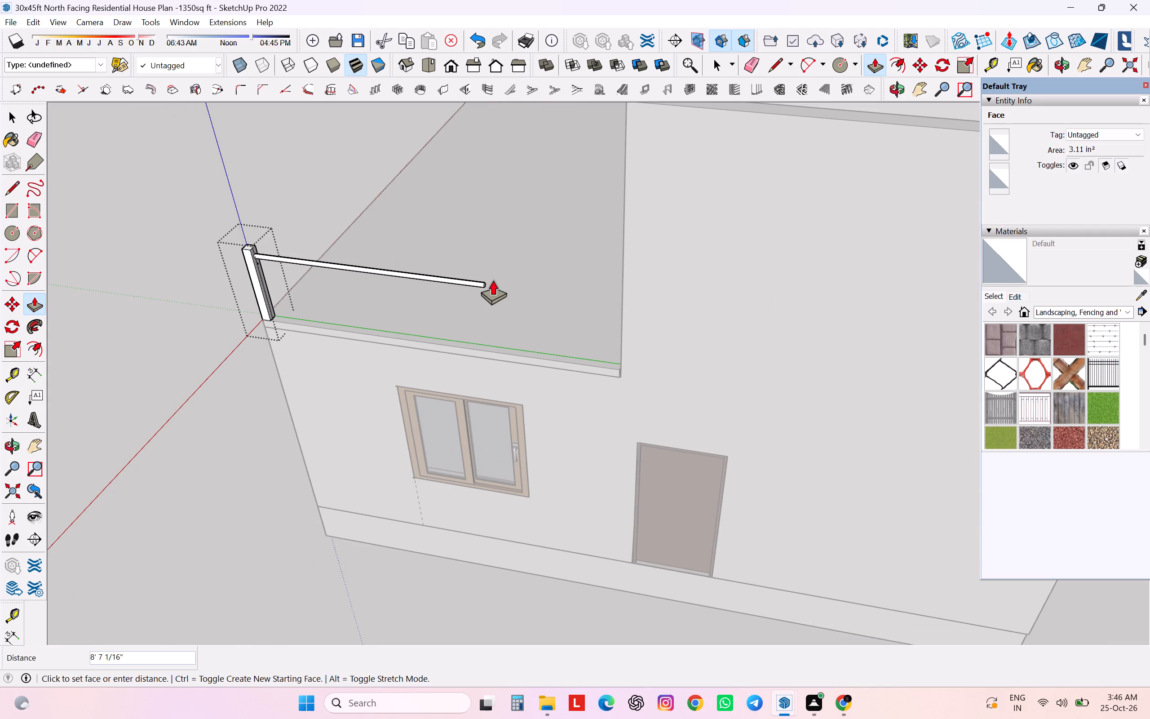
left_click(619, 297)
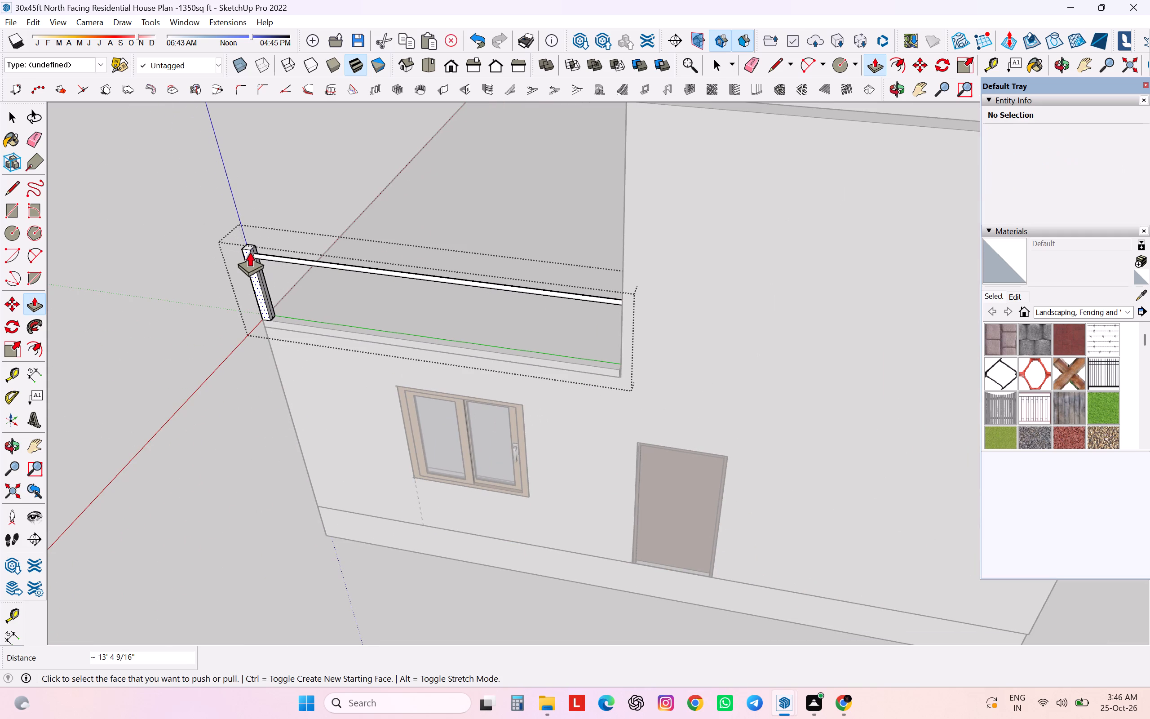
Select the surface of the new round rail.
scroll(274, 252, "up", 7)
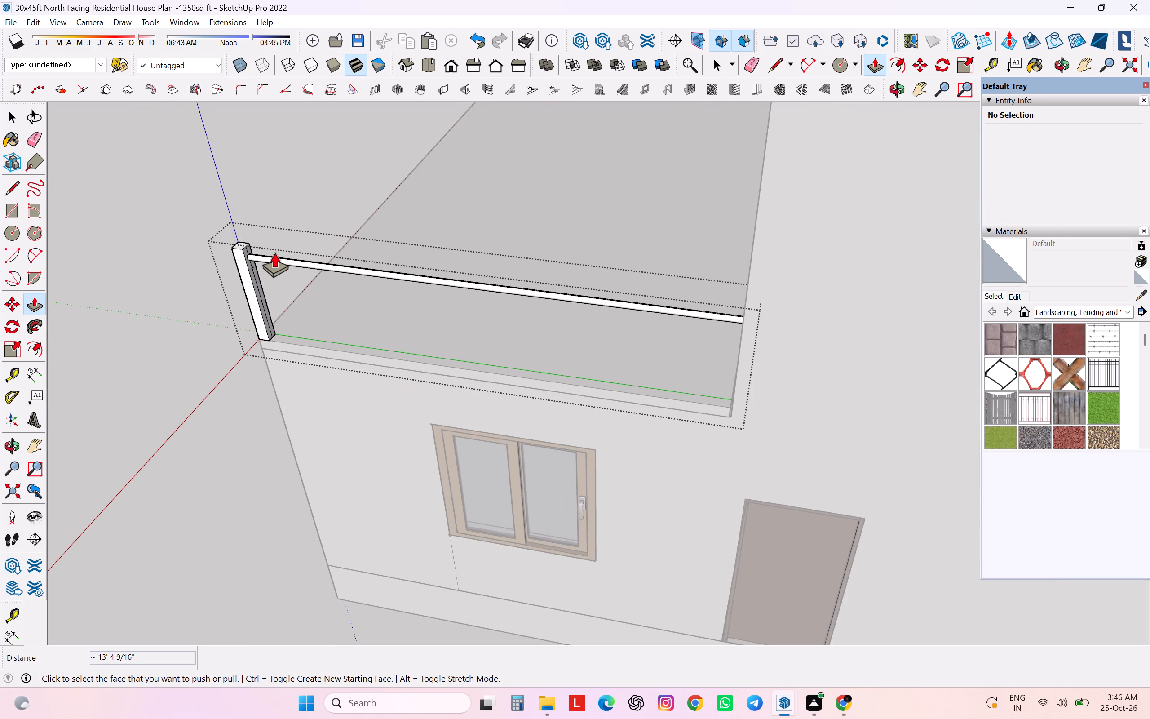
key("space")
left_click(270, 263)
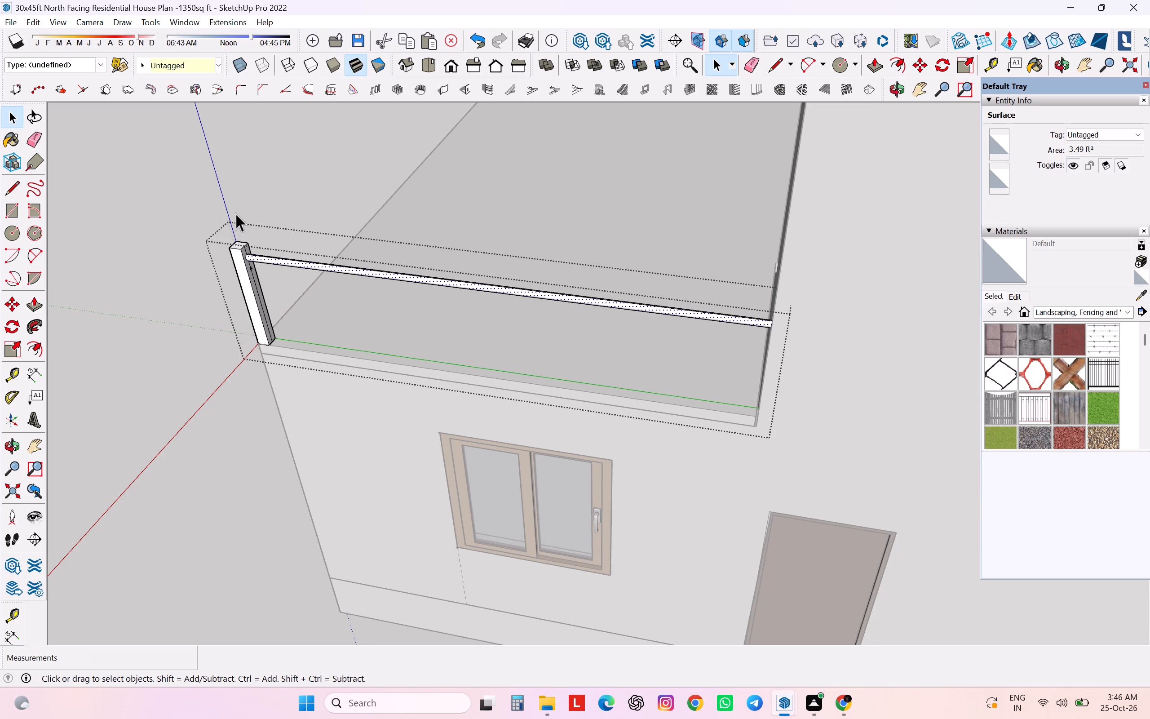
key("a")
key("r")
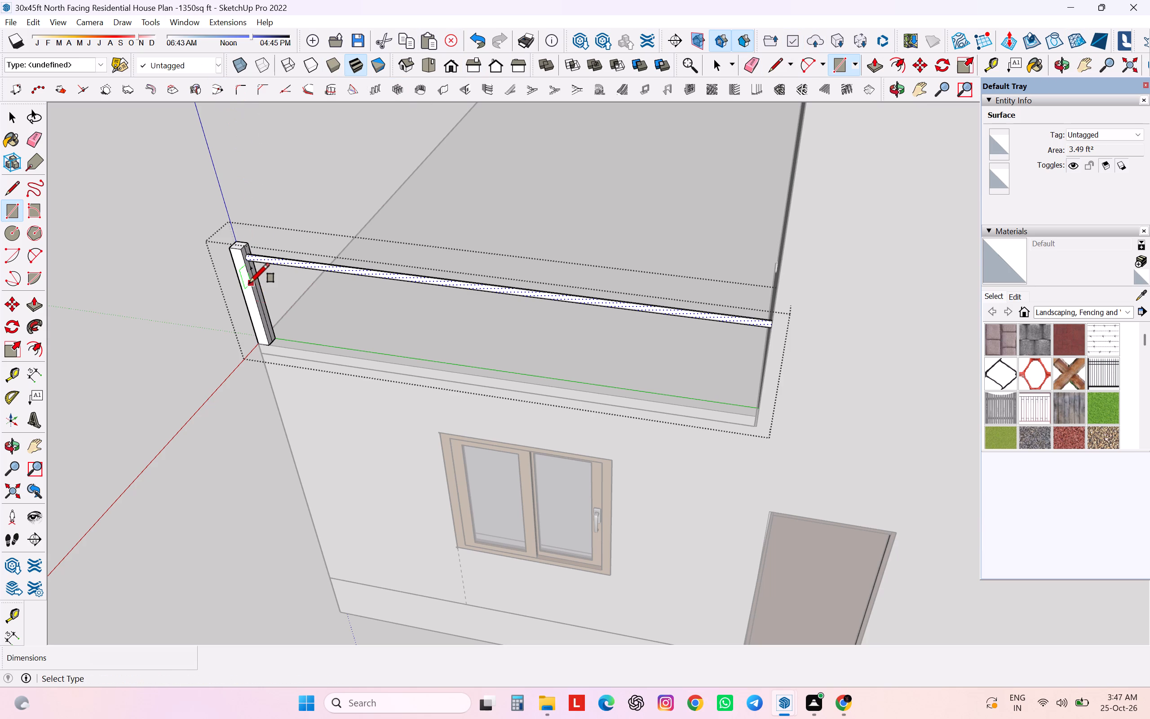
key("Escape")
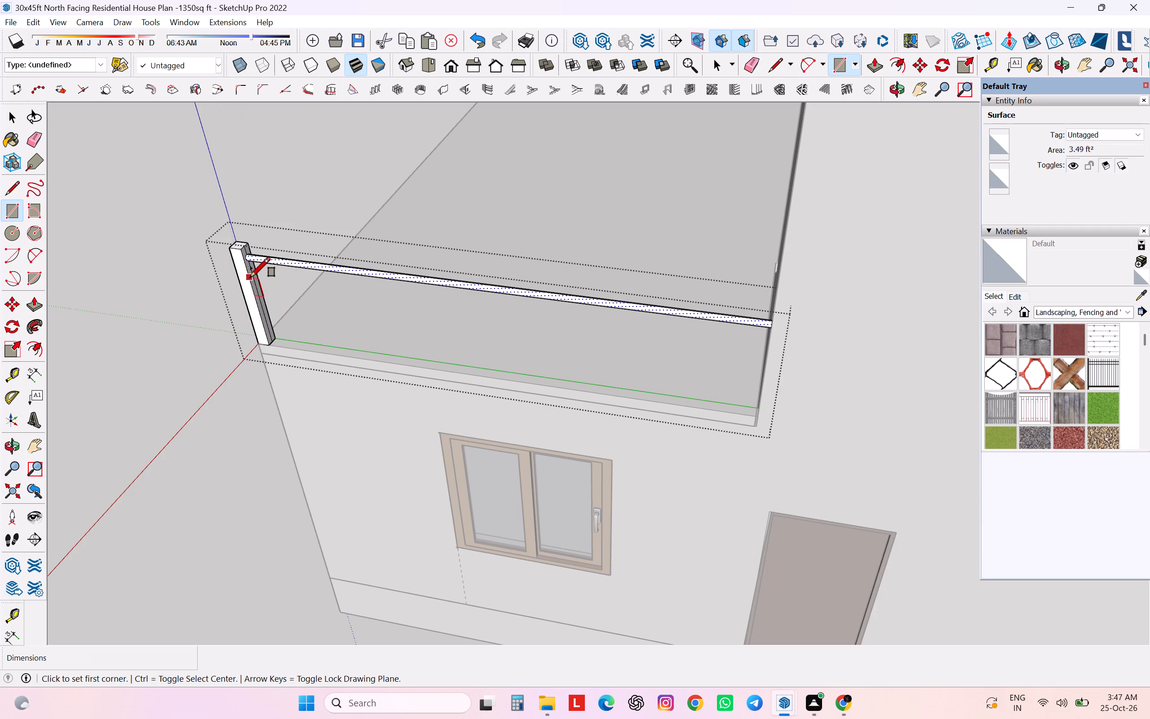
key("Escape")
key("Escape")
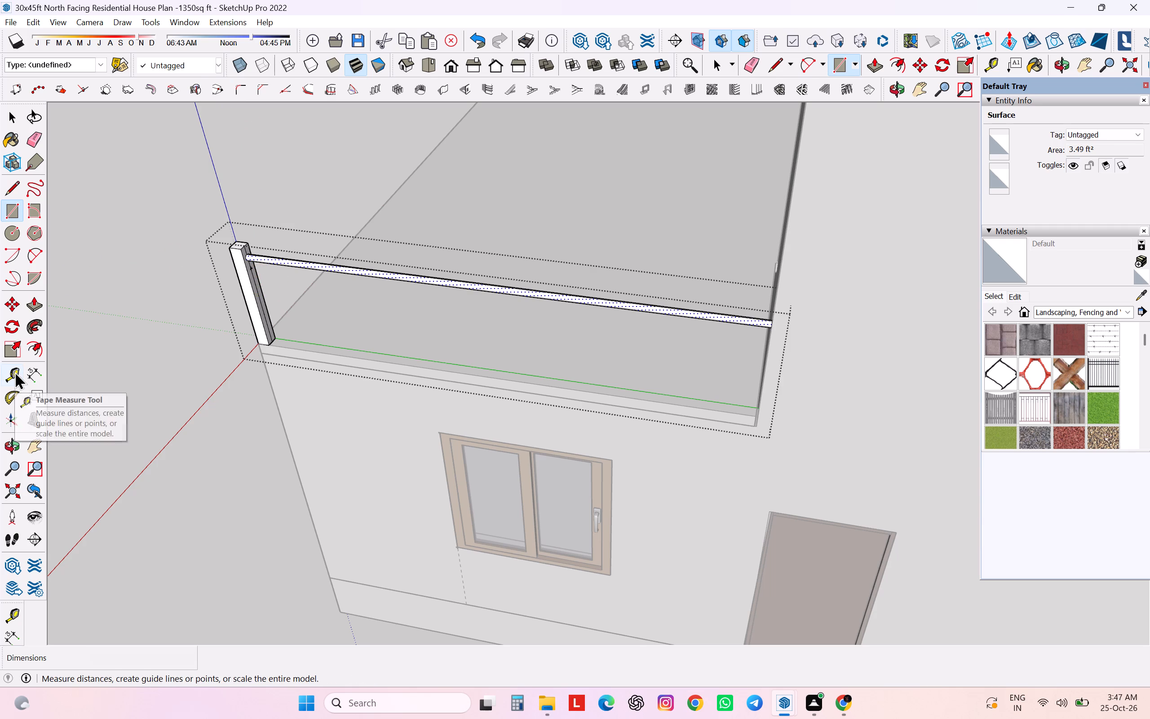
Place three more guide points down the post's centre line below the second one, each 3.94 inches under the previous.
left_click(14, 371)
scroll(258, 275, "up", 12)
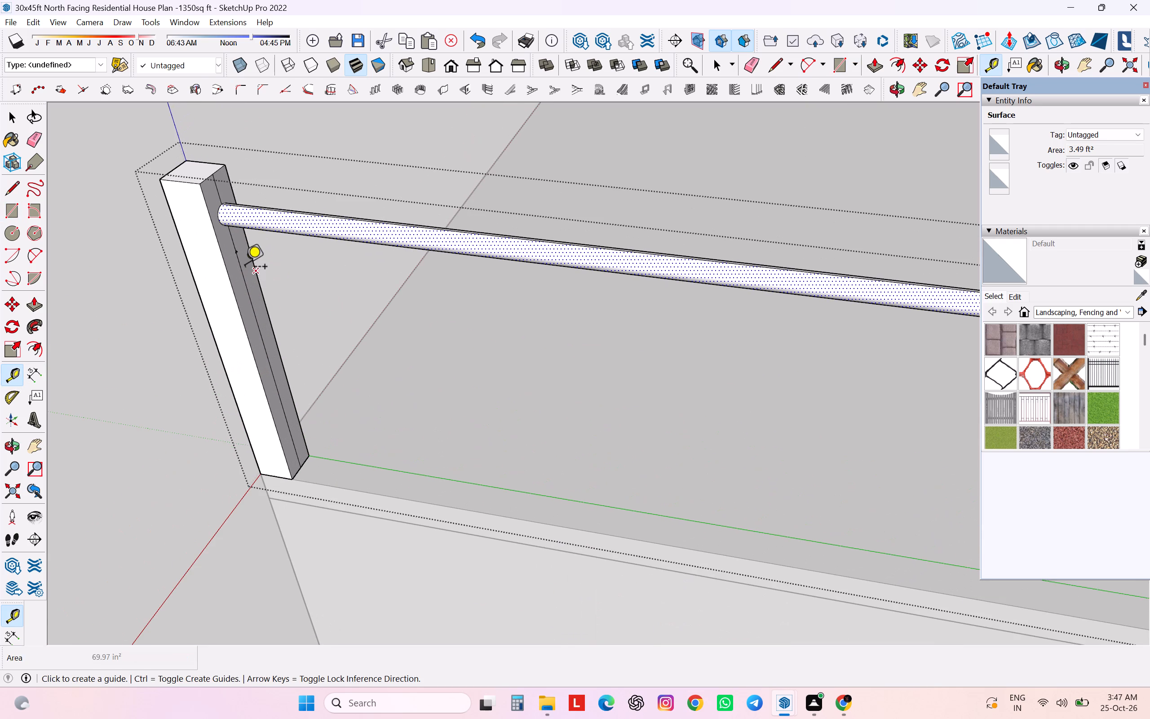
left_click(236, 253)
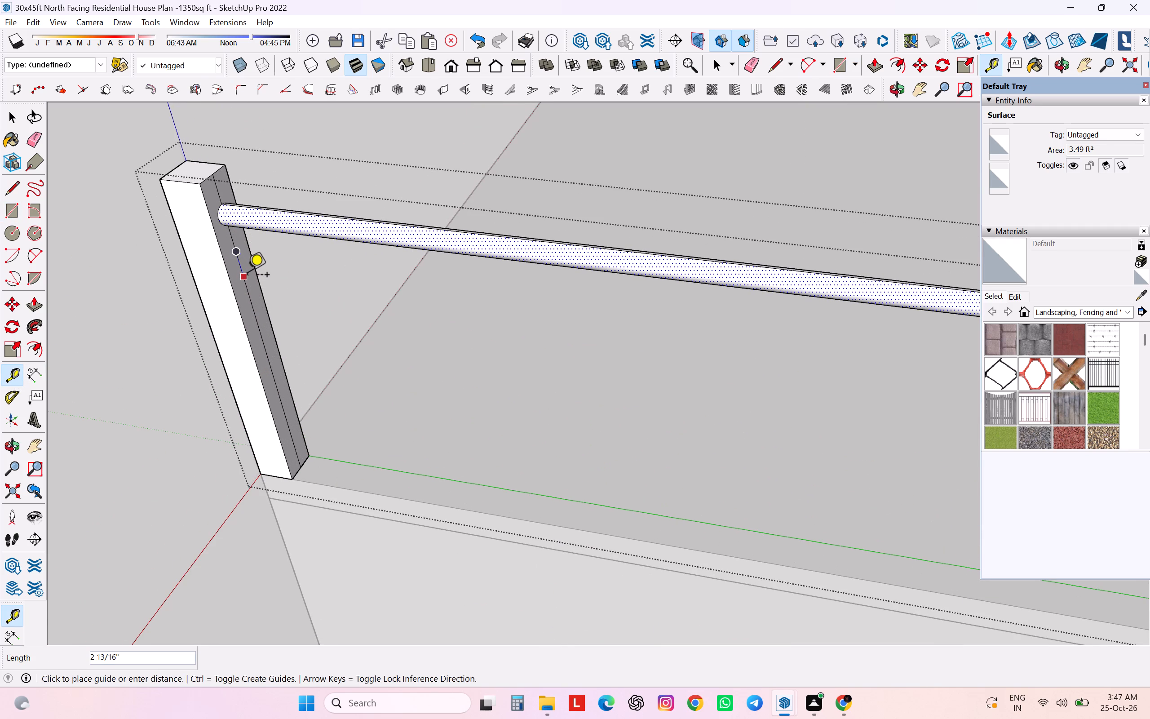
type("3.94")
key("Return")
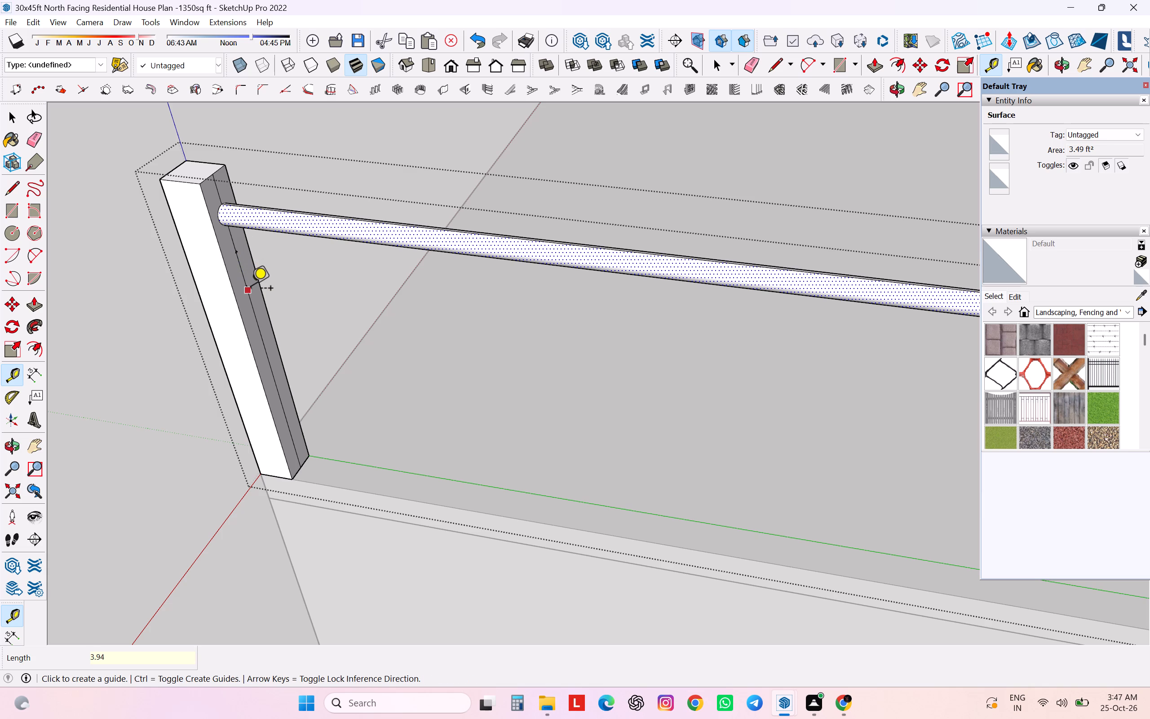
left_click(248, 287)
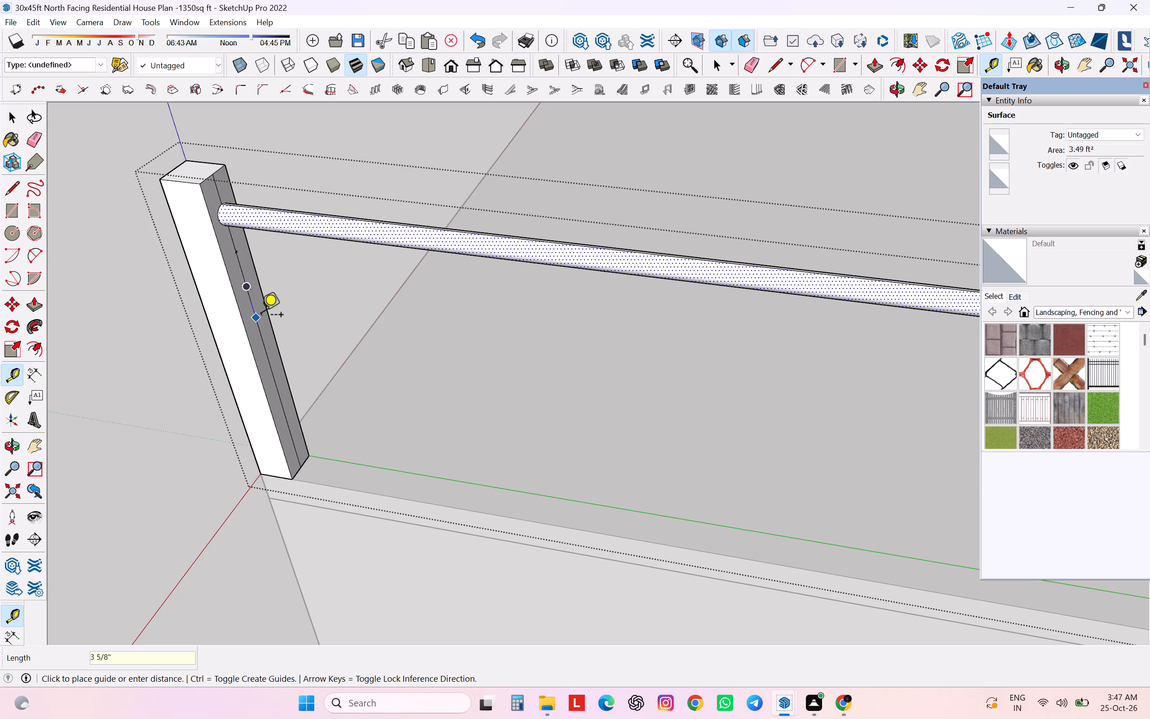
type("3.94")
key("Return")
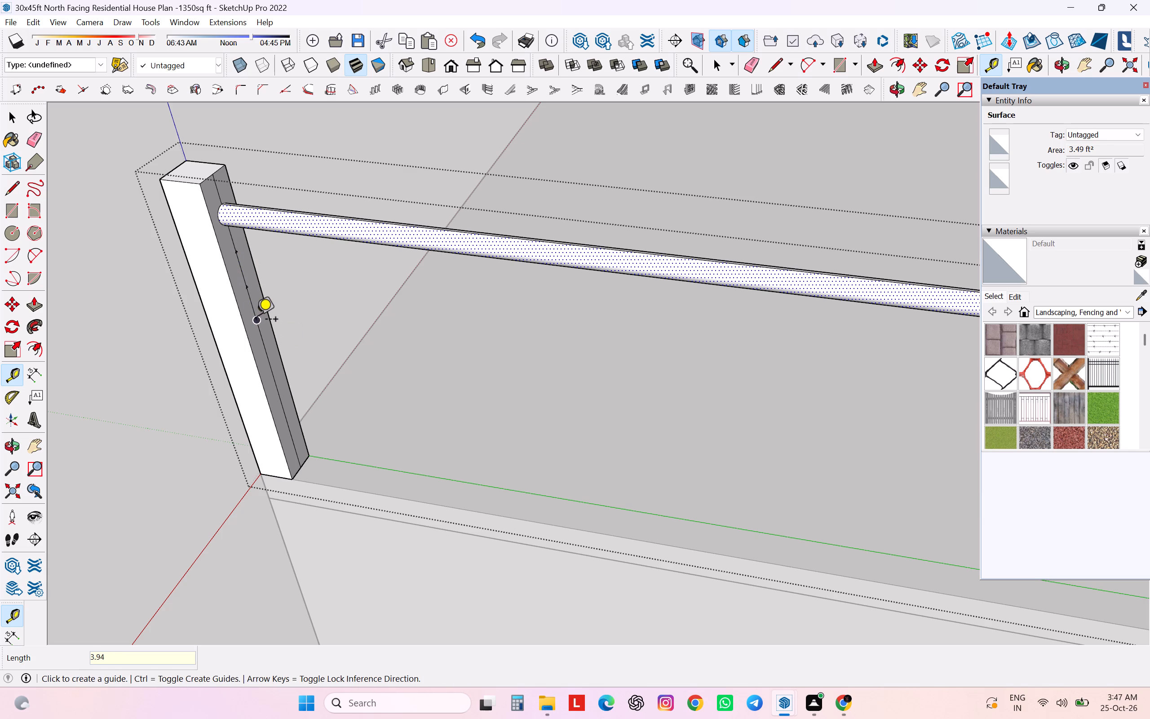
left_click(256, 321)
type("3.94")
key("Return")
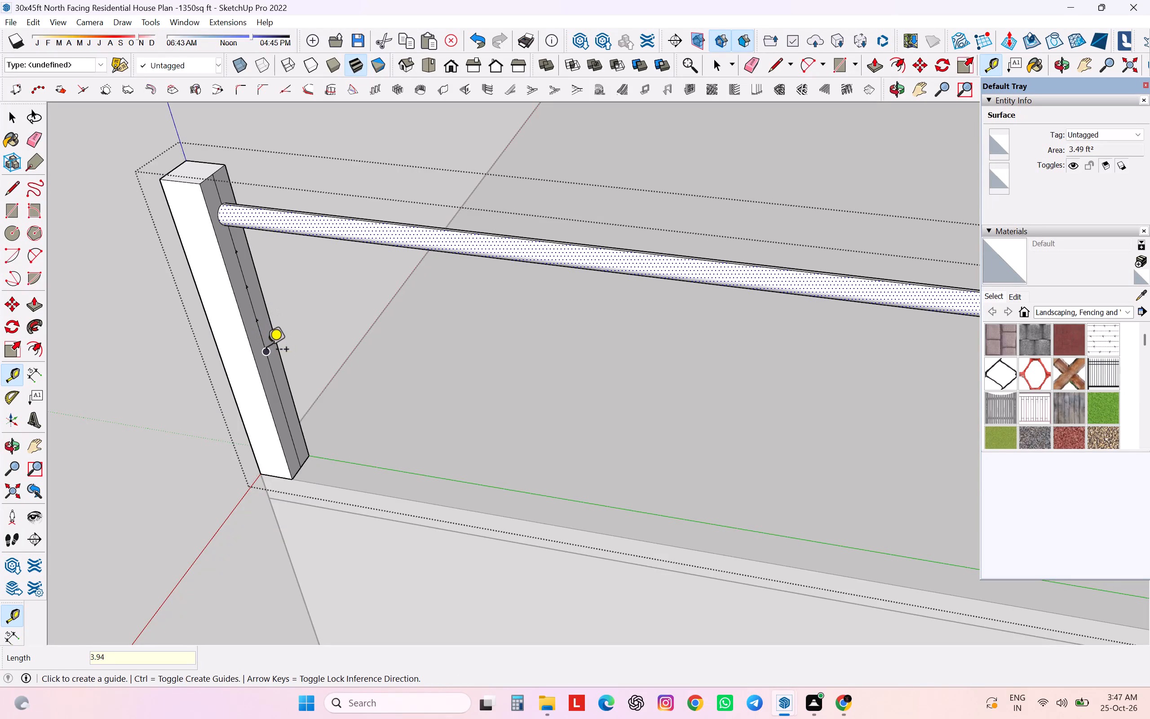
Continue down the post's centre line with three more guide points, spaced 3.9, 3.94 and 3.94 inches apart.
left_click(266, 354)
type("3.9")
key("Return")
left_click(279, 380)
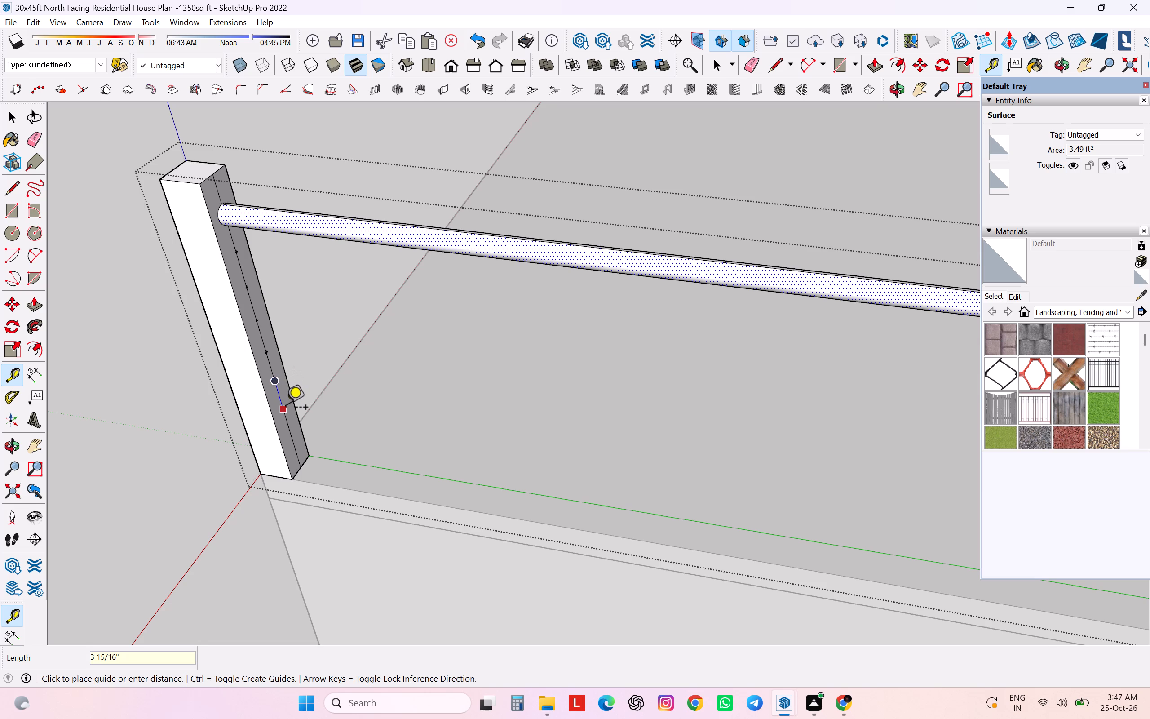
key("3")
type(".9")
key("4")
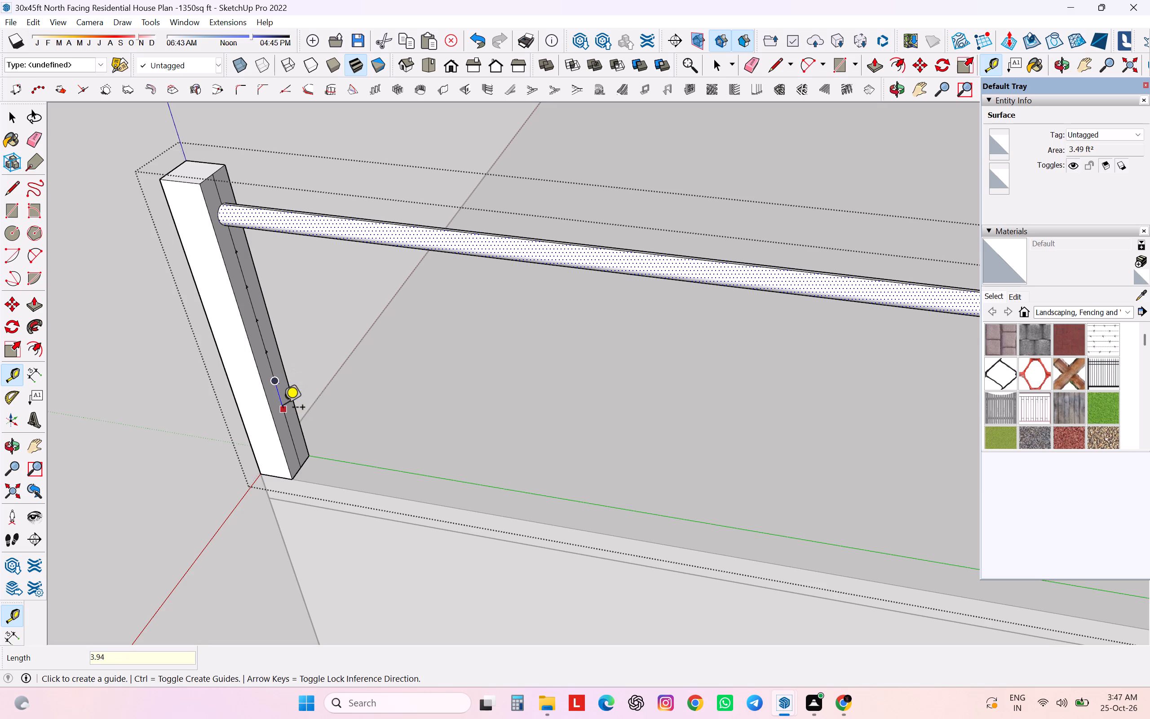
key("Return")
left_click(285, 411)
type("3.")
key("9")
key("4")
key("Return")
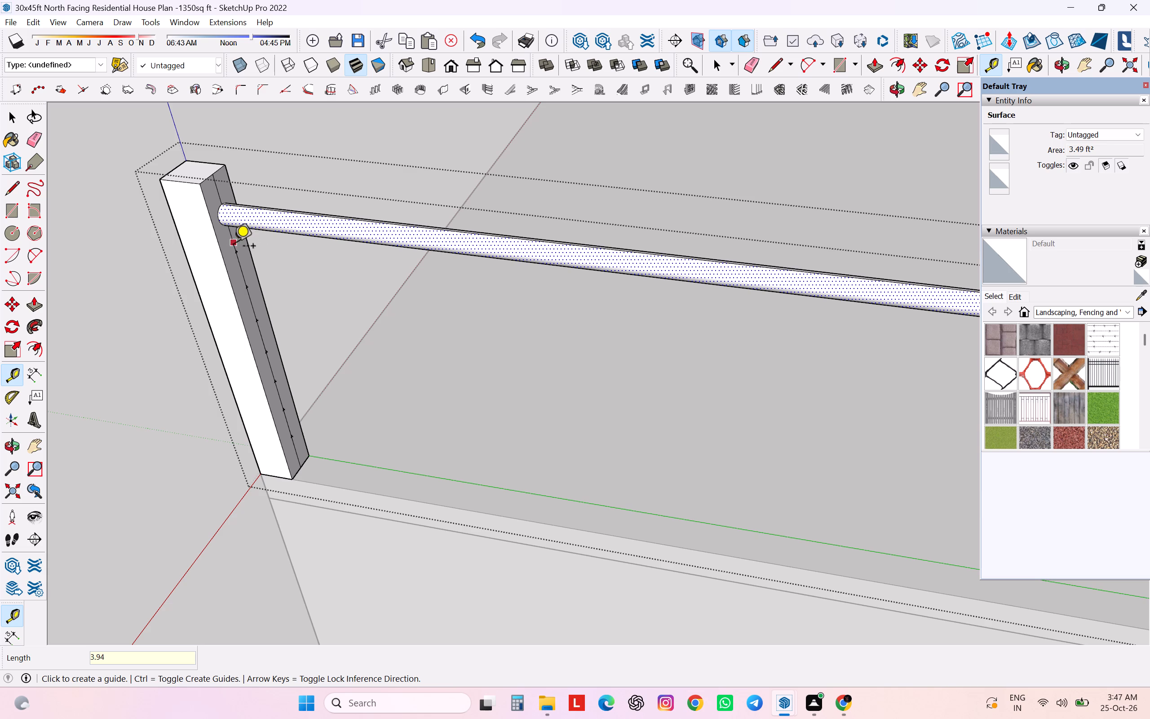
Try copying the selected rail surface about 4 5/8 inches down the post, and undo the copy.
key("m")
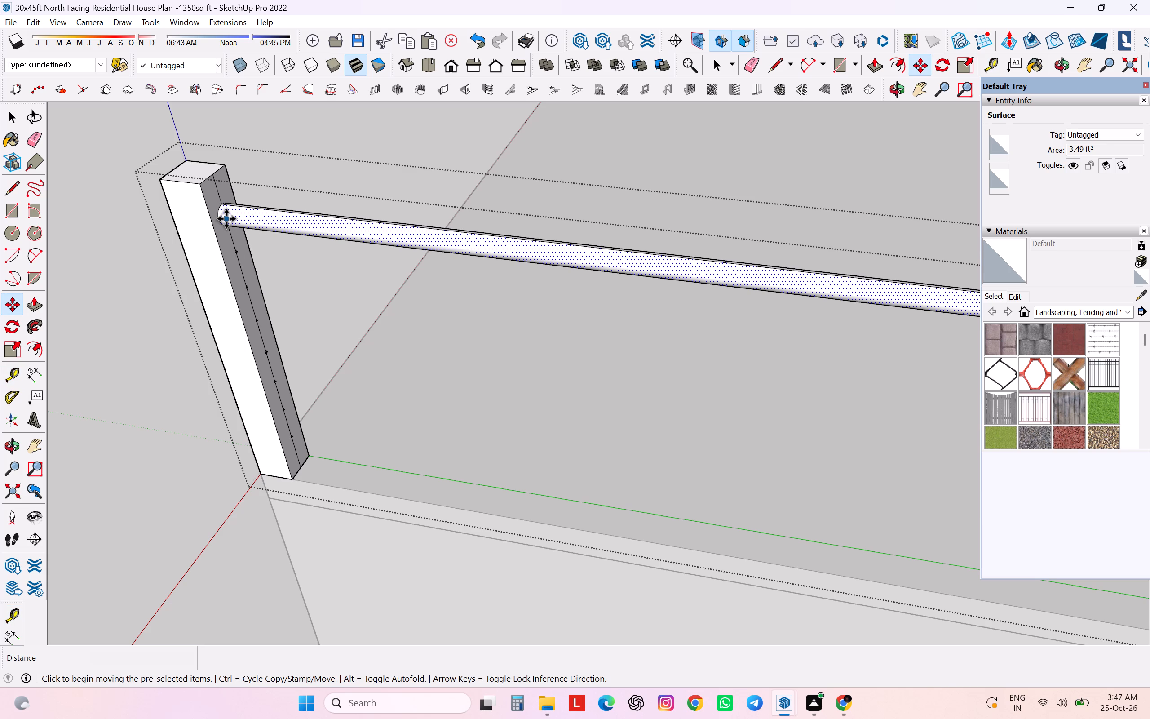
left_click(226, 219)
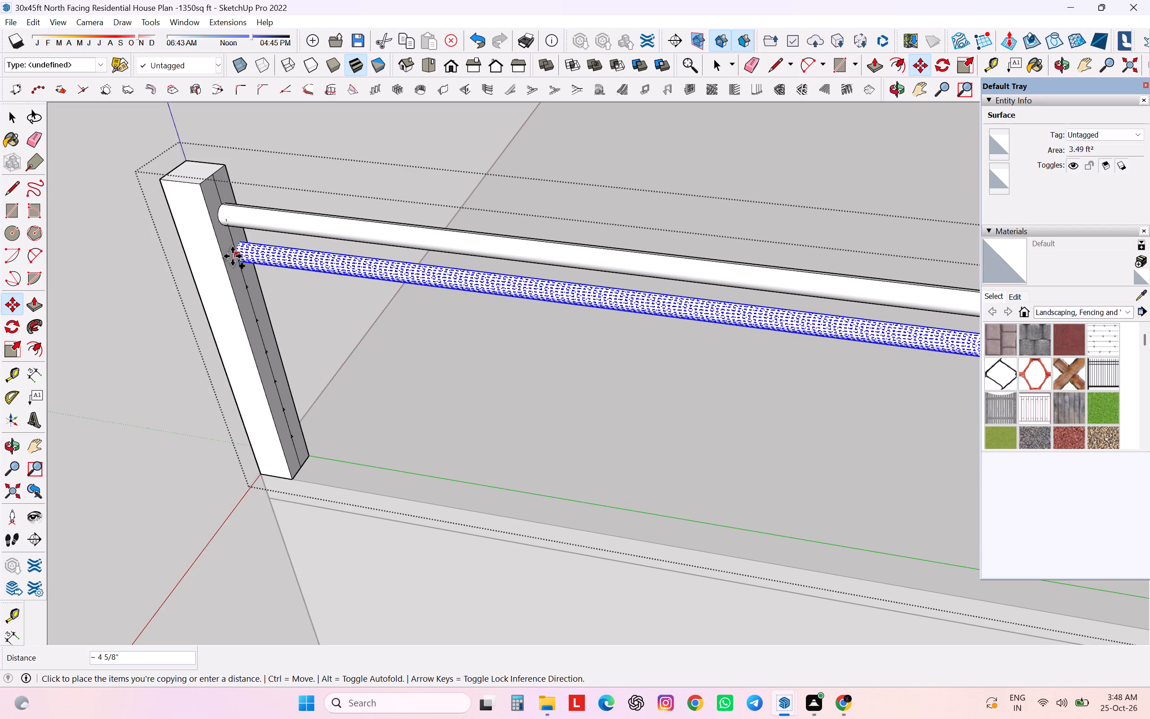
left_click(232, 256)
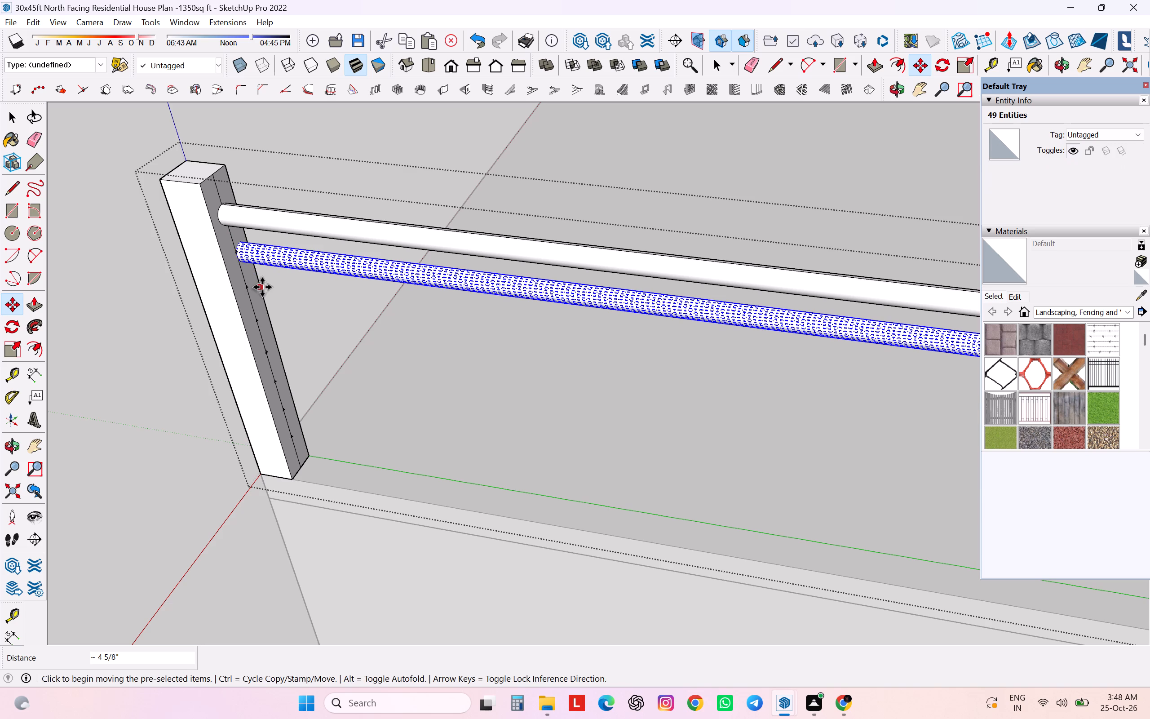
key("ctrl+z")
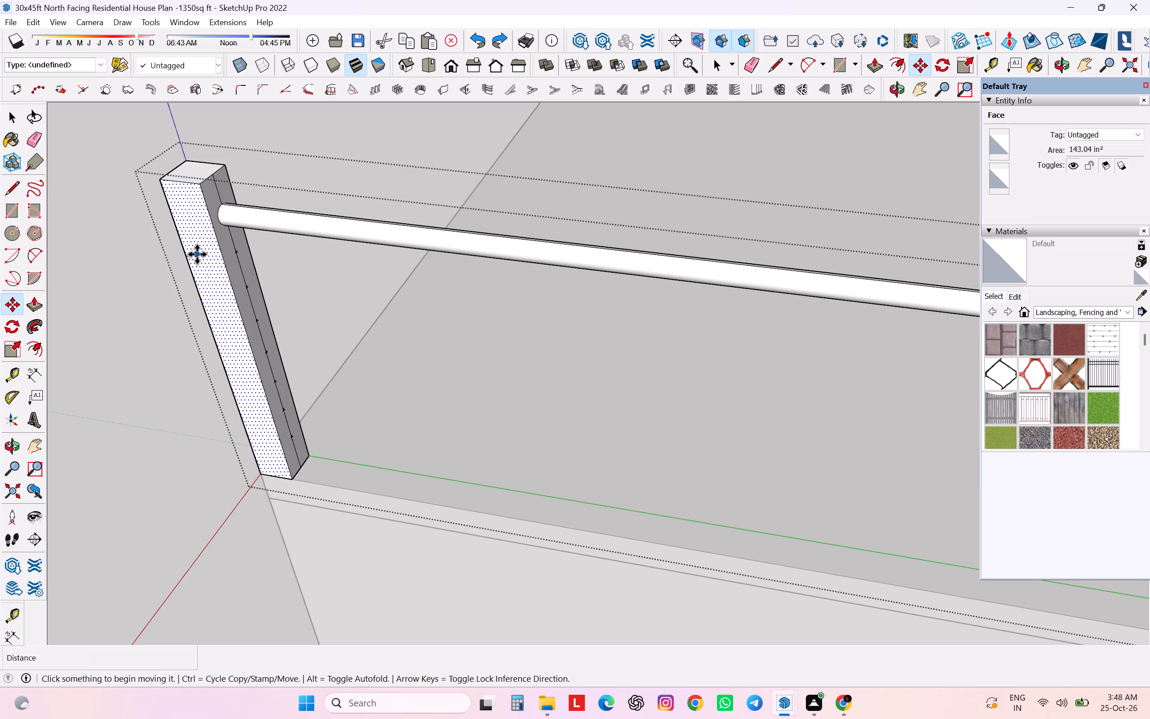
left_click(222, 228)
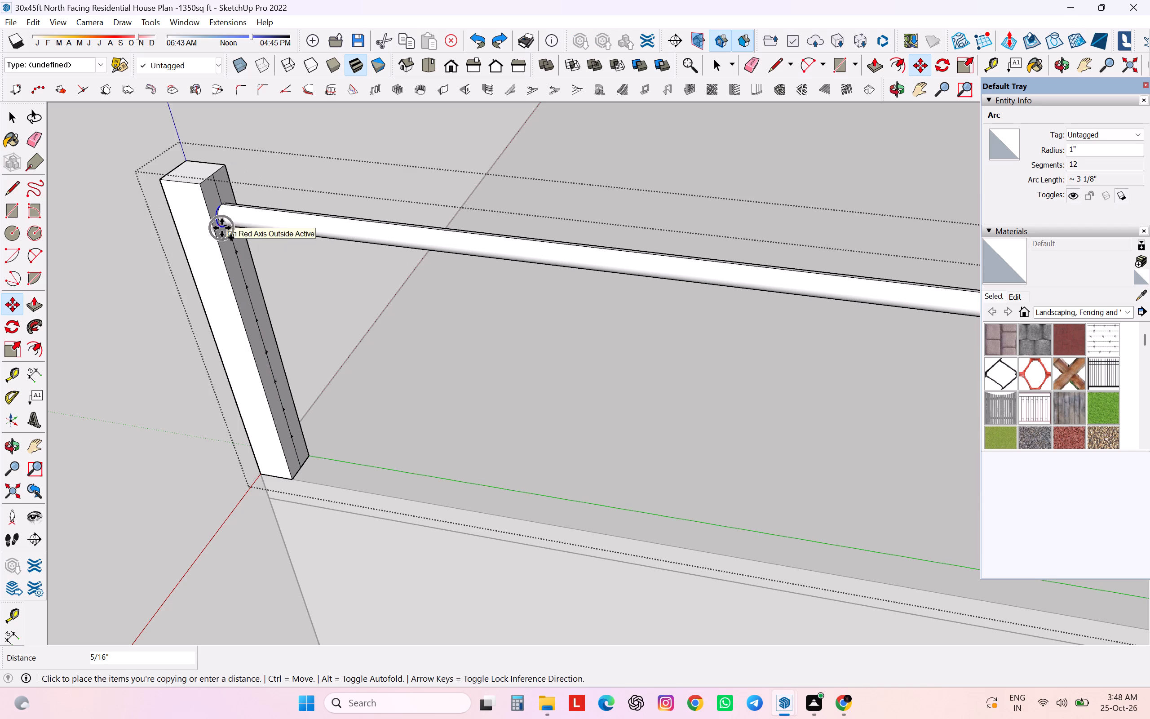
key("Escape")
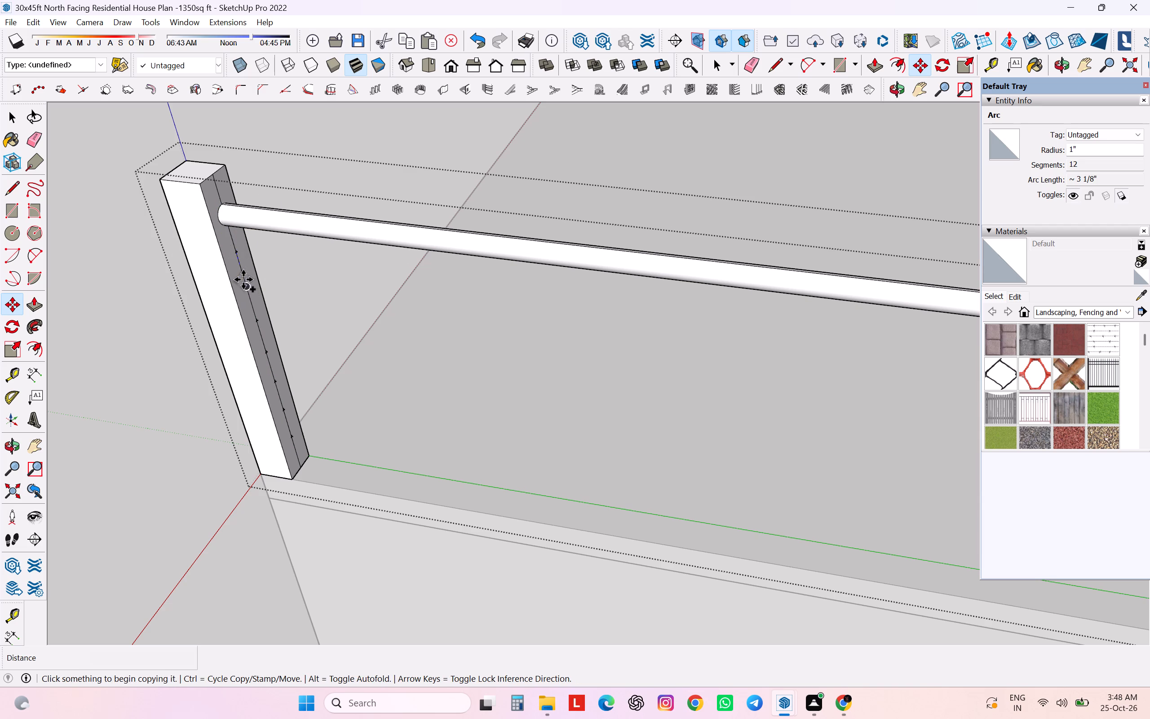
Copy the round rail about 3 3/4 inches down the post to make a second rail below the first.
left_click(232, 226)
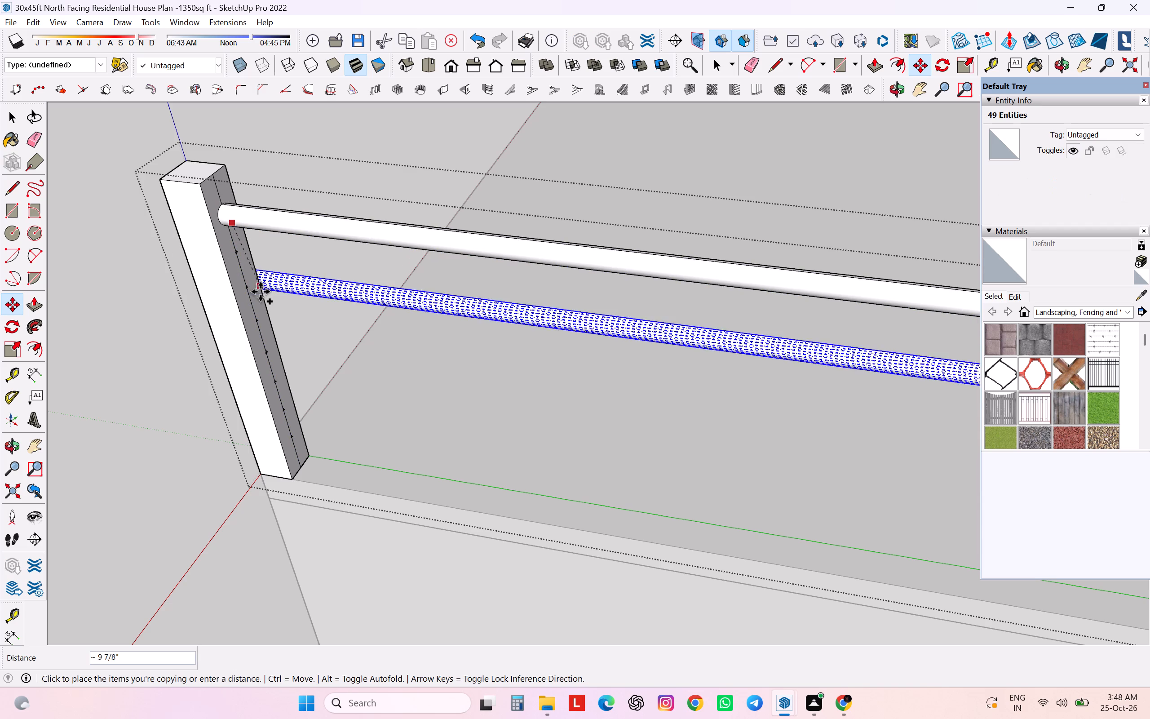
left_click(229, 256)
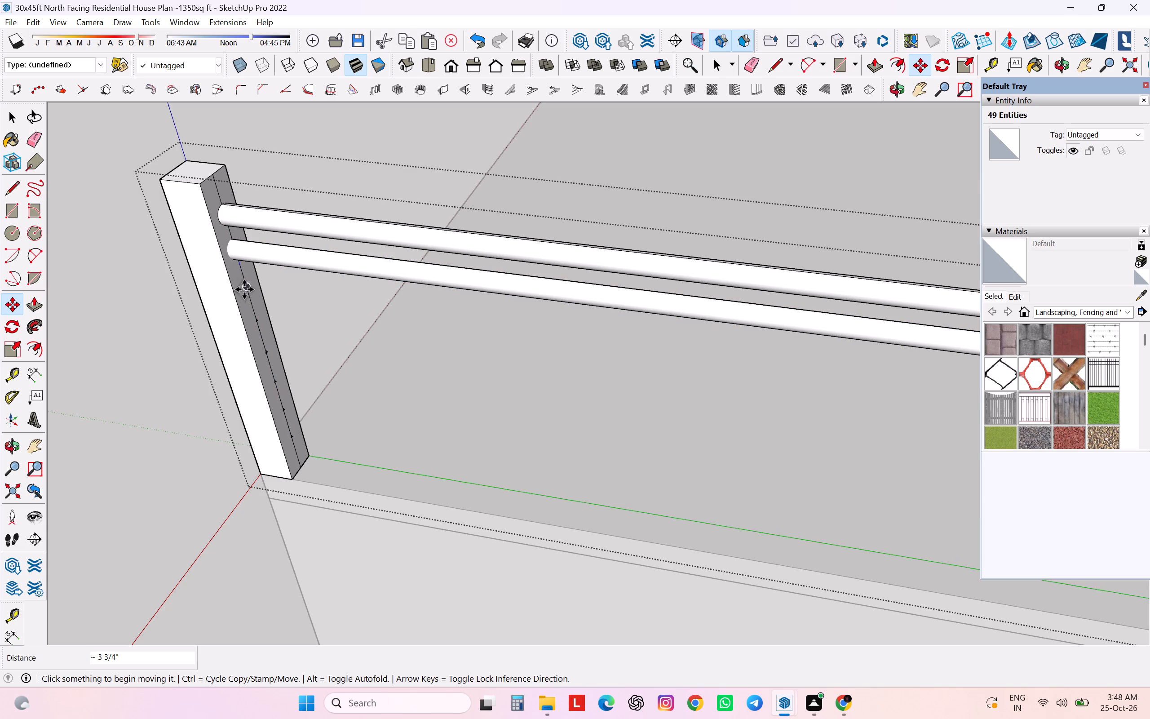
Undo the copy of the second round rail below the first.
scroll(245, 268, "down", 9)
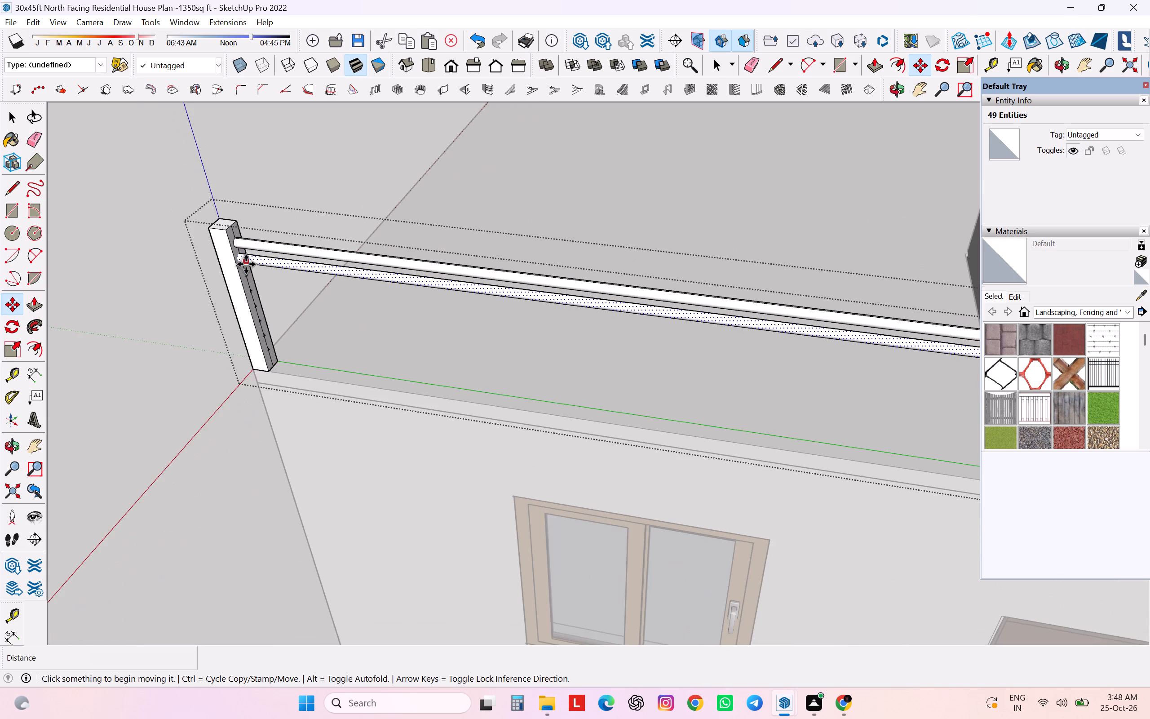
scroll(246, 264, "down", 4)
scroll(243, 265, "up", 2)
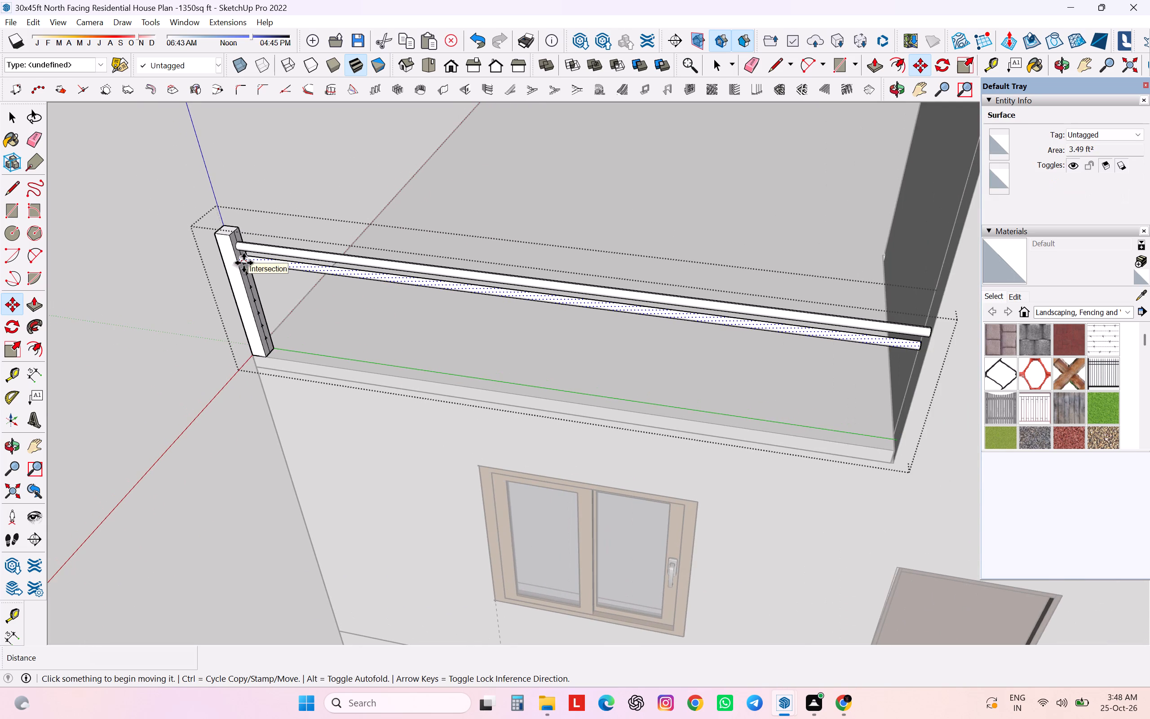
key("ctrl+z")
scroll(242, 250, "up", 13)
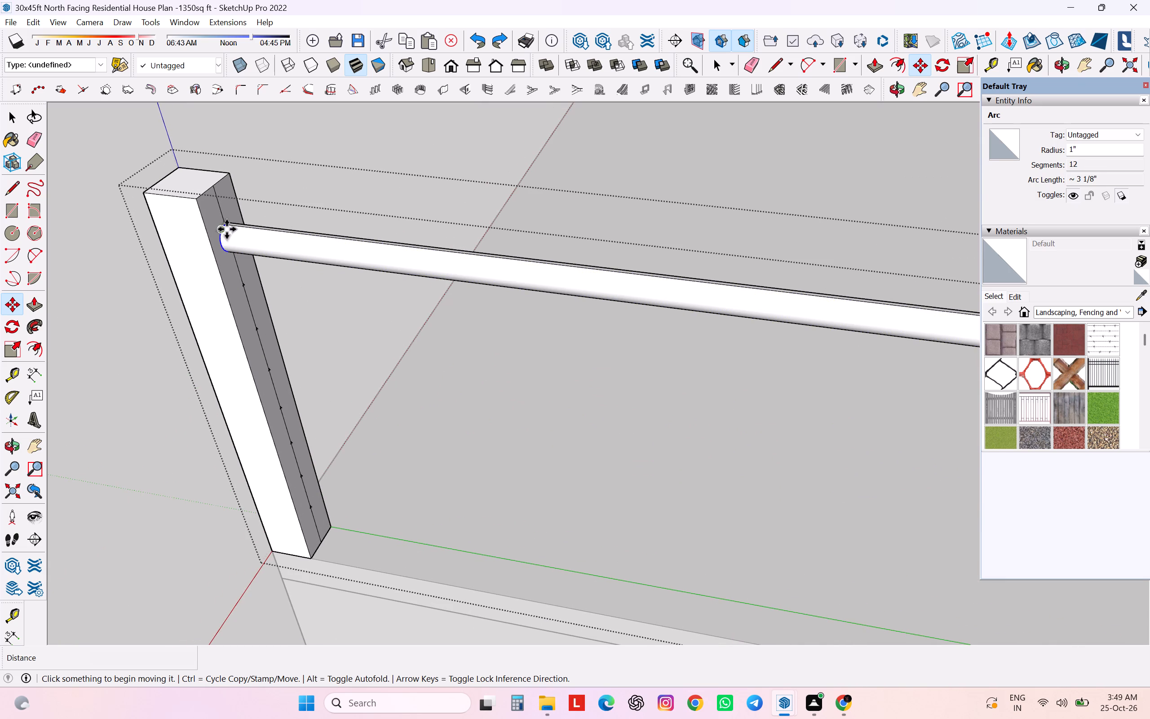
scroll(241, 277, "down", 3)
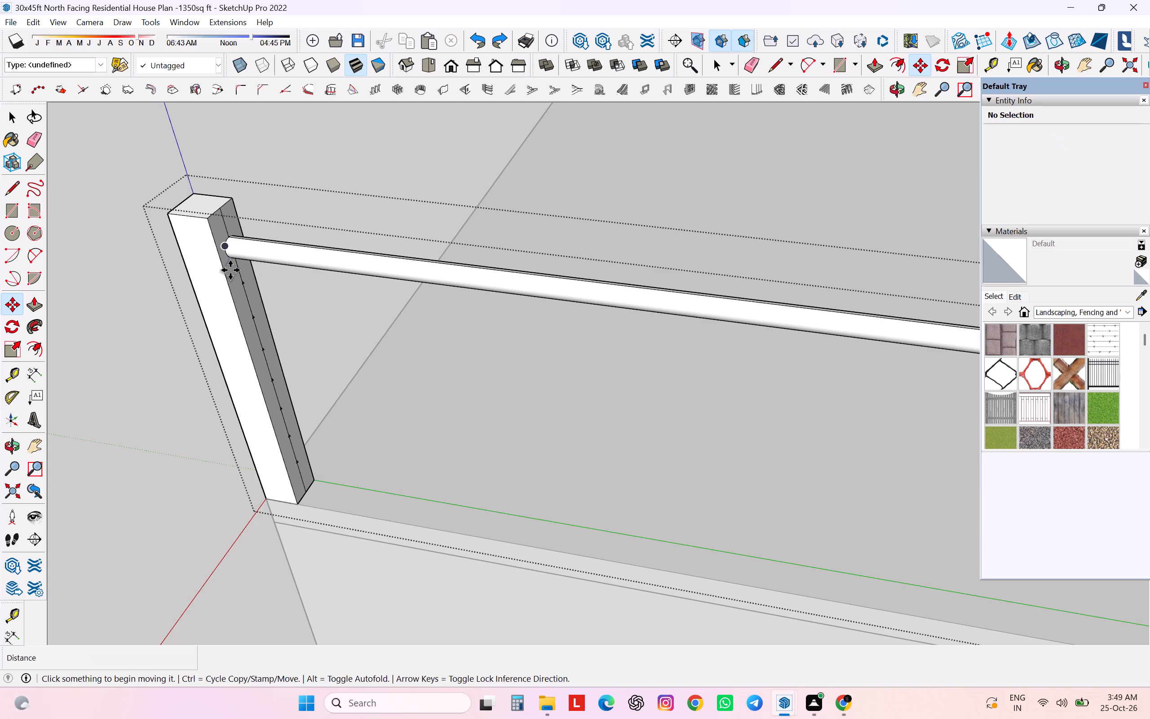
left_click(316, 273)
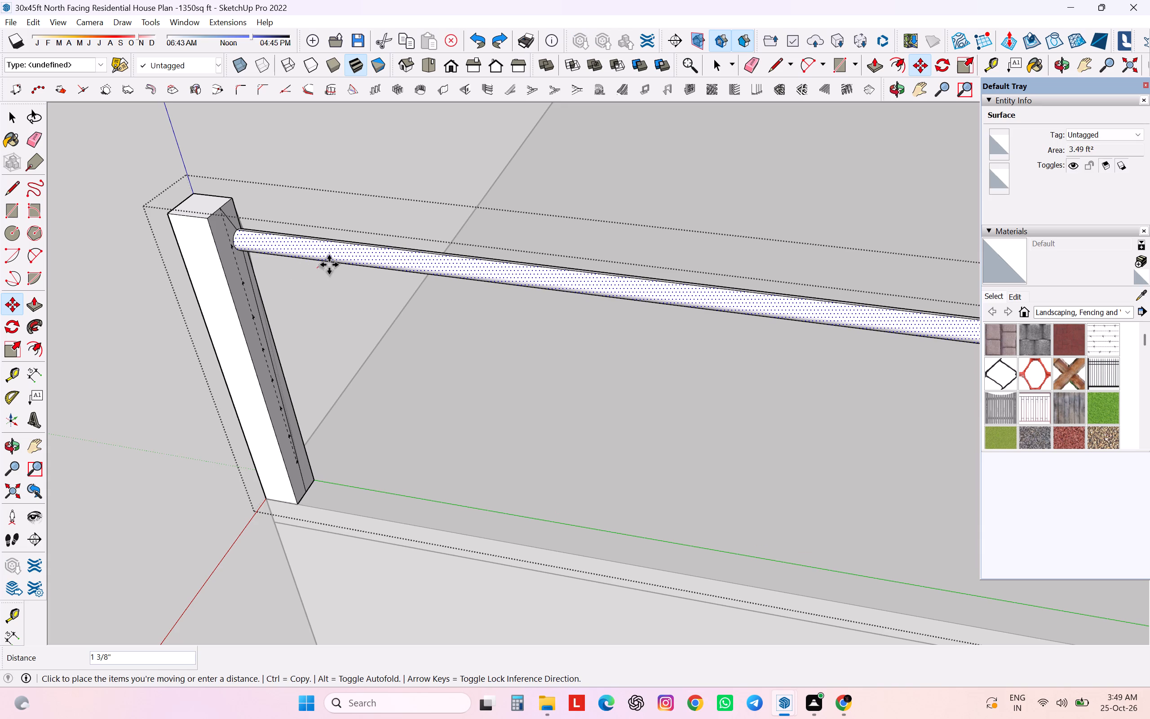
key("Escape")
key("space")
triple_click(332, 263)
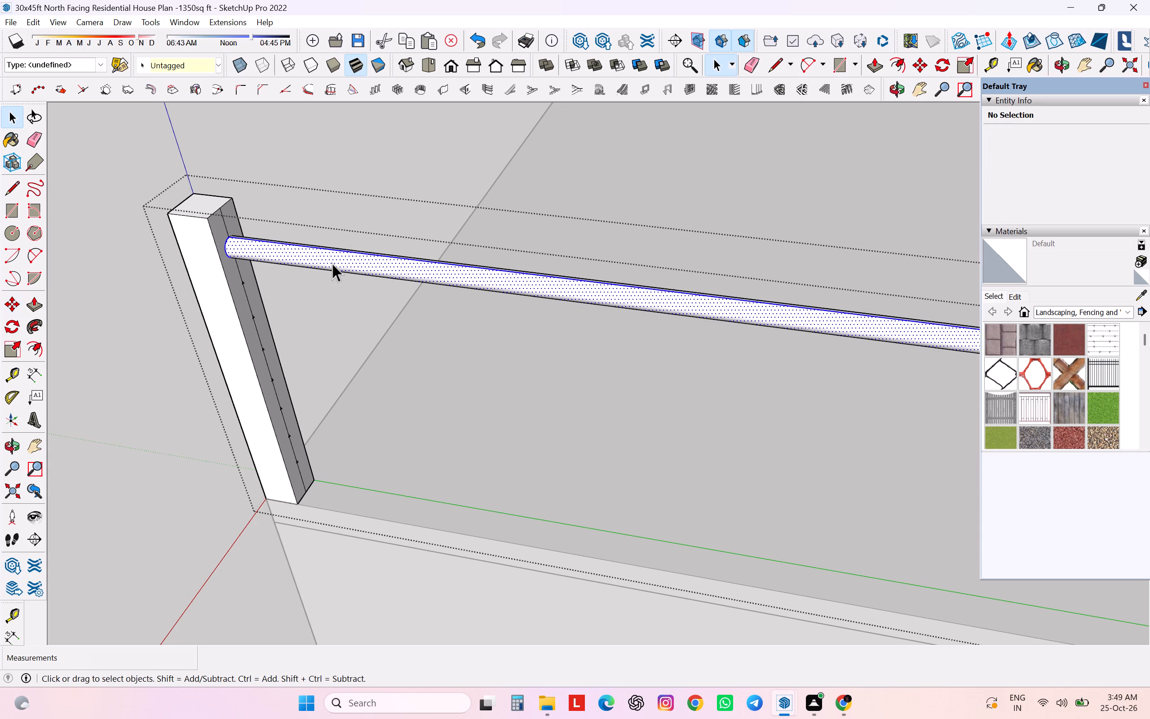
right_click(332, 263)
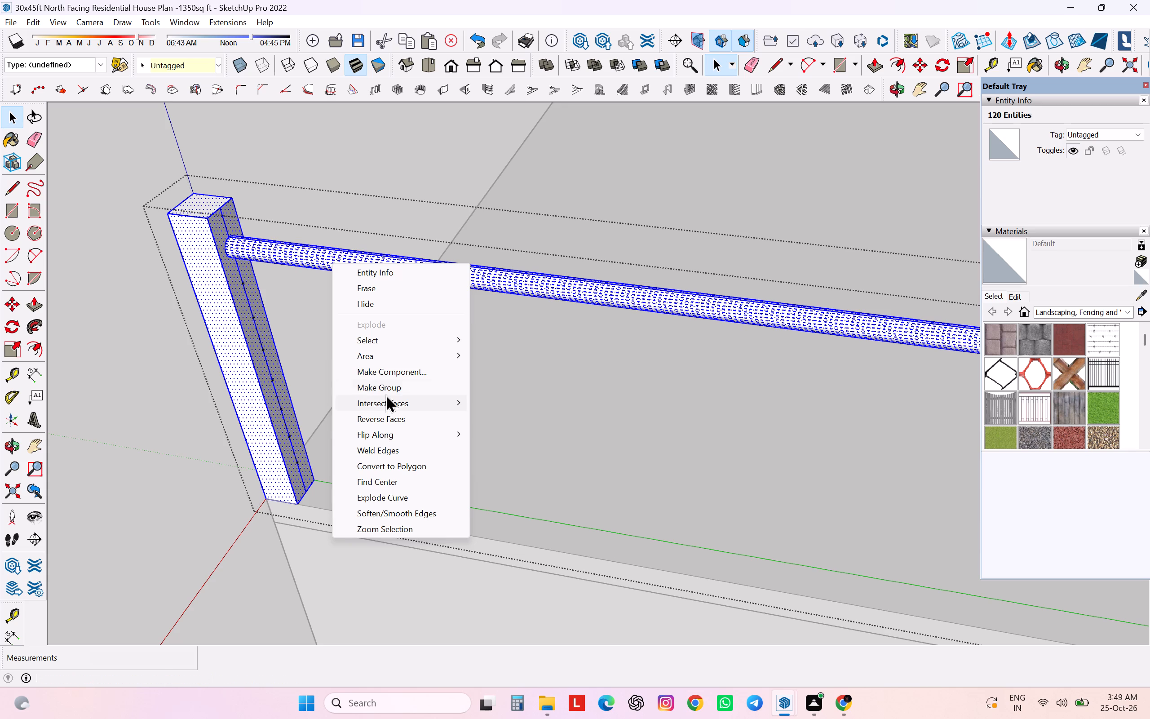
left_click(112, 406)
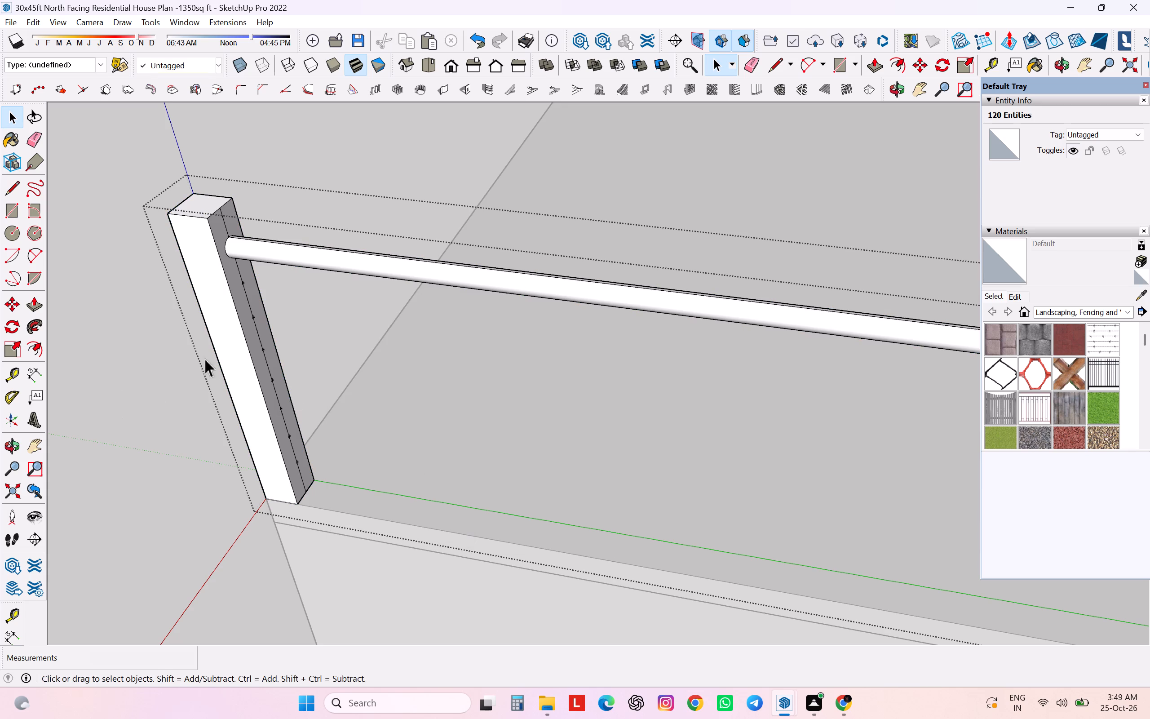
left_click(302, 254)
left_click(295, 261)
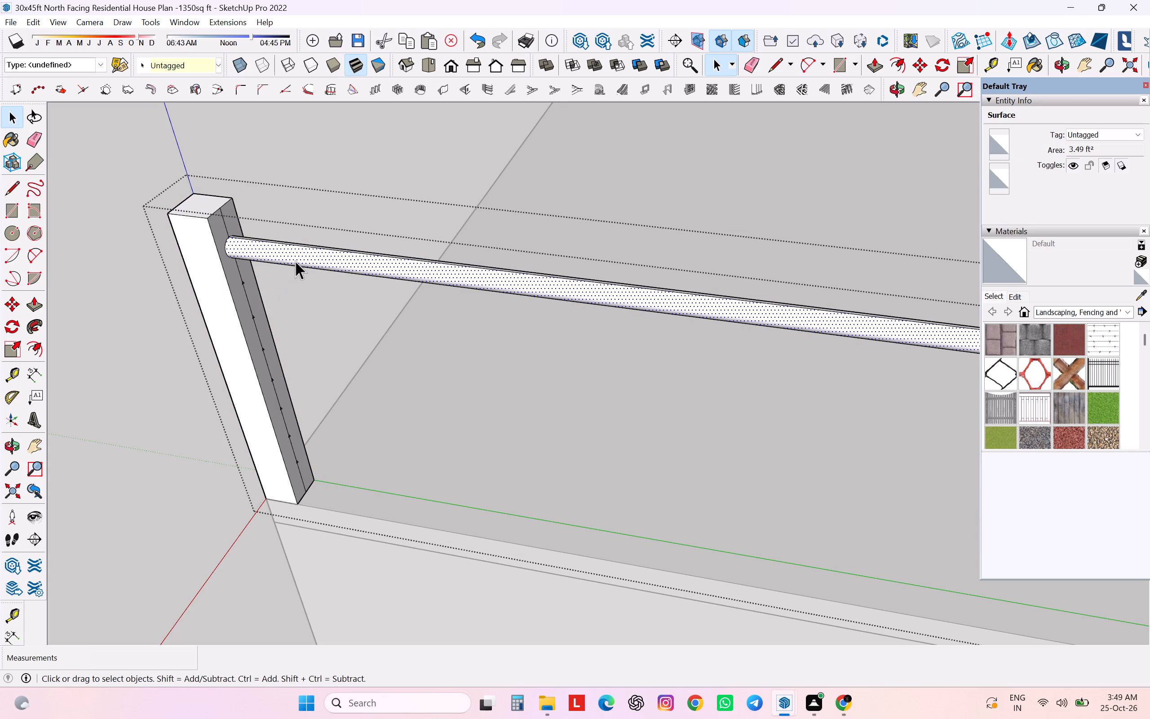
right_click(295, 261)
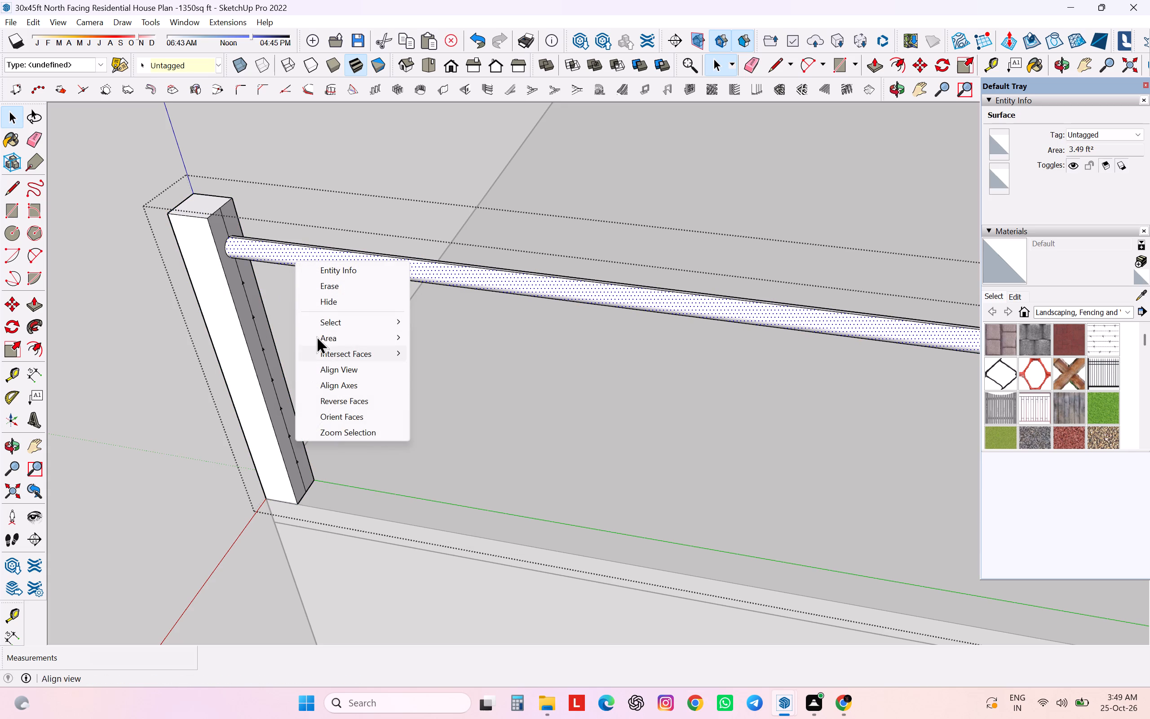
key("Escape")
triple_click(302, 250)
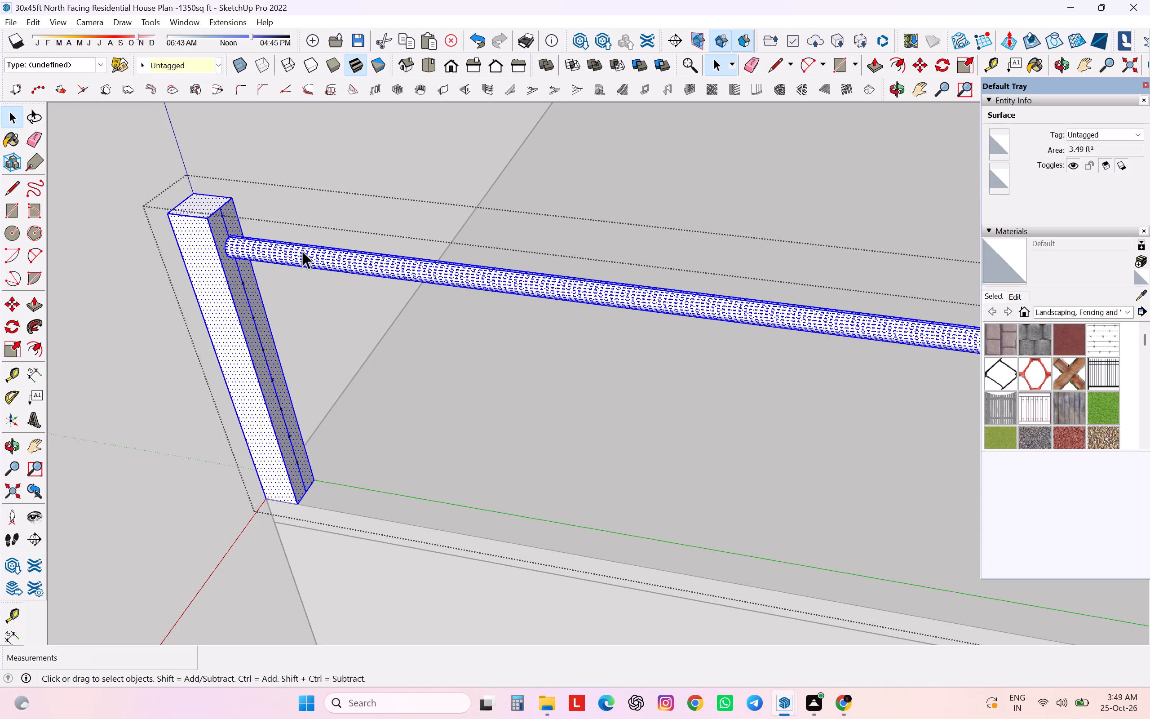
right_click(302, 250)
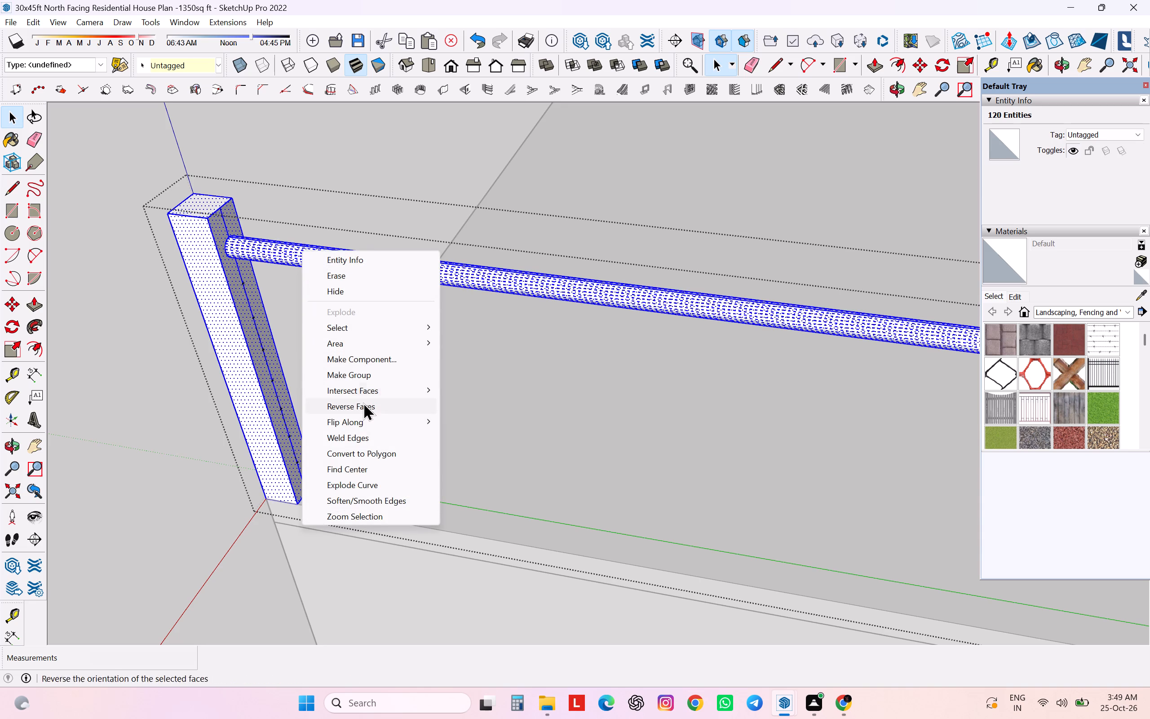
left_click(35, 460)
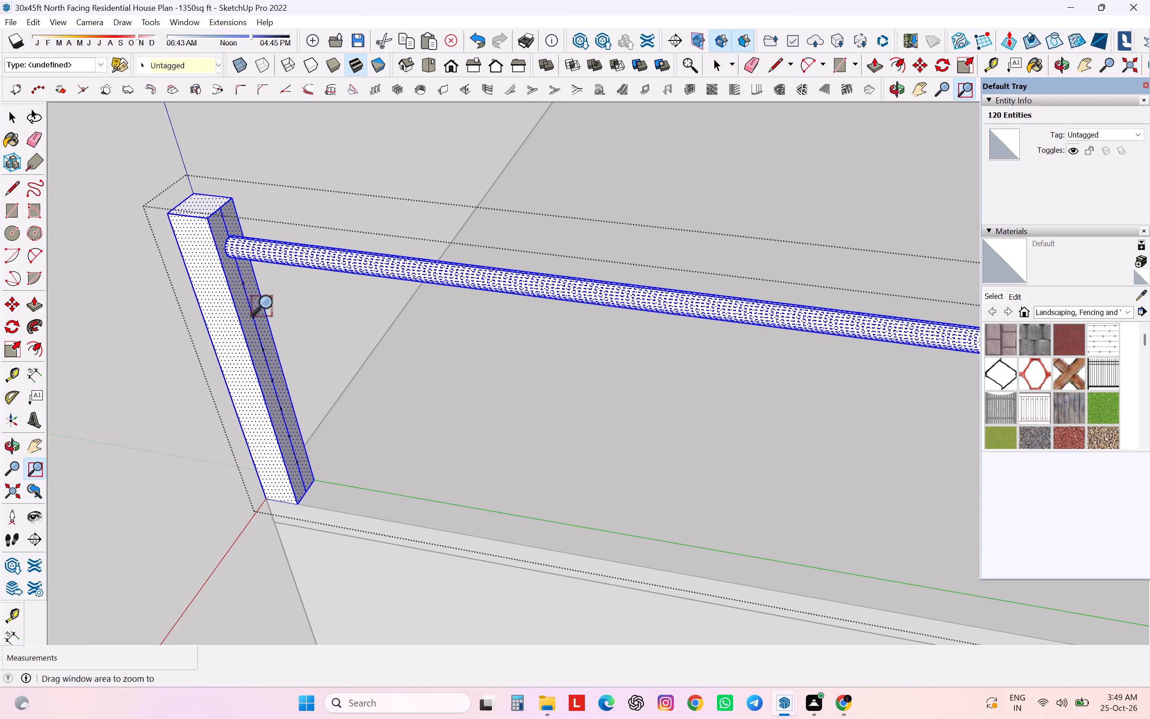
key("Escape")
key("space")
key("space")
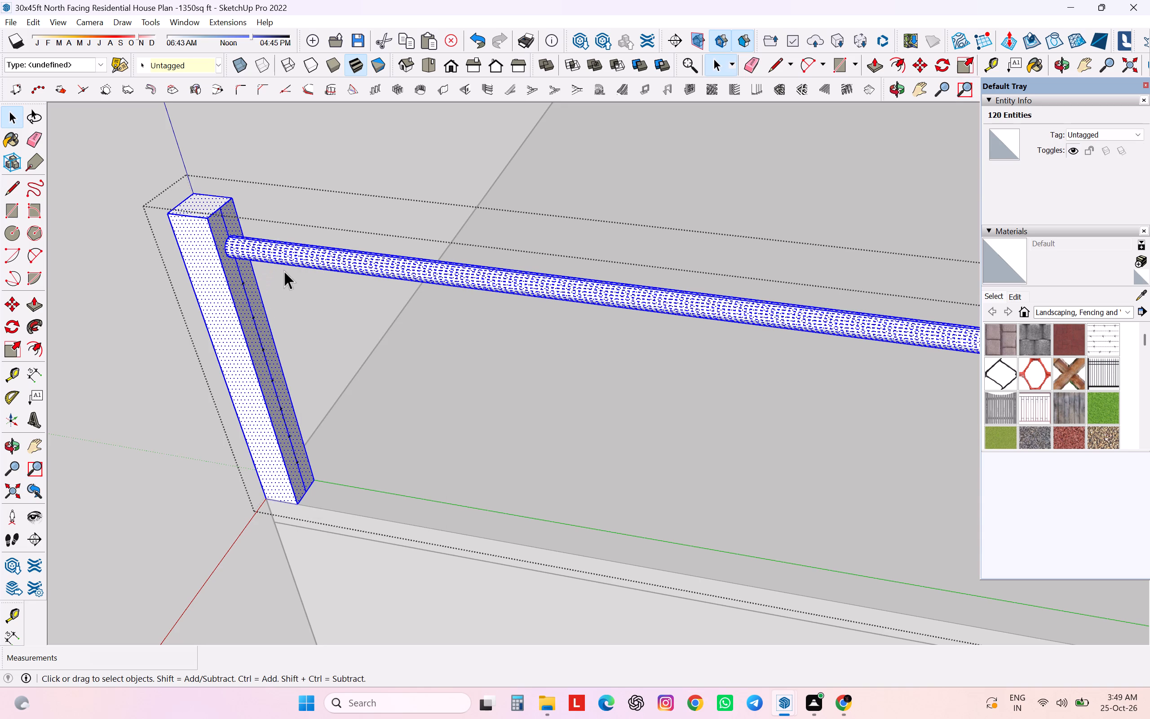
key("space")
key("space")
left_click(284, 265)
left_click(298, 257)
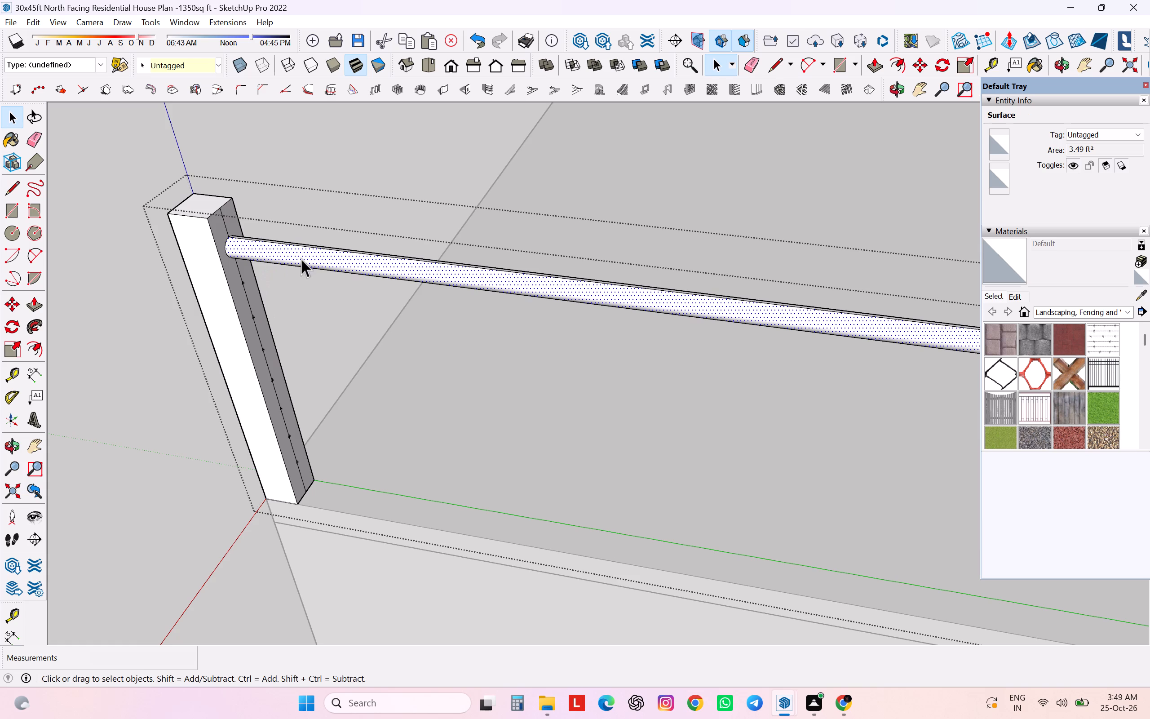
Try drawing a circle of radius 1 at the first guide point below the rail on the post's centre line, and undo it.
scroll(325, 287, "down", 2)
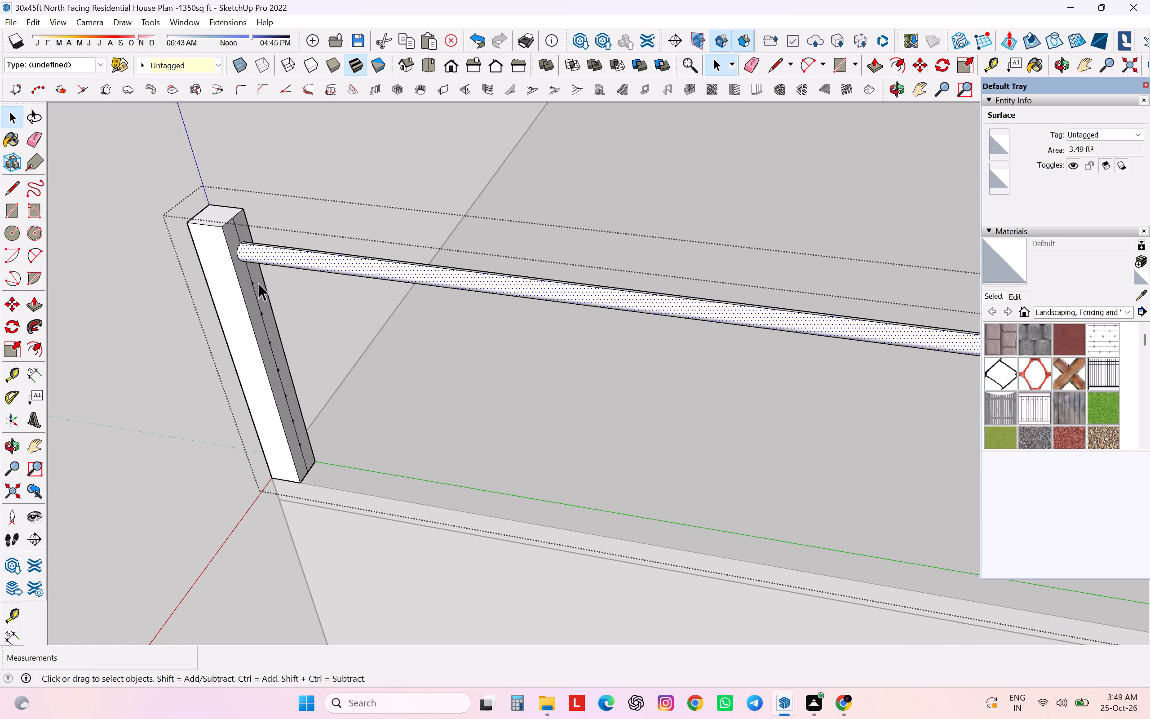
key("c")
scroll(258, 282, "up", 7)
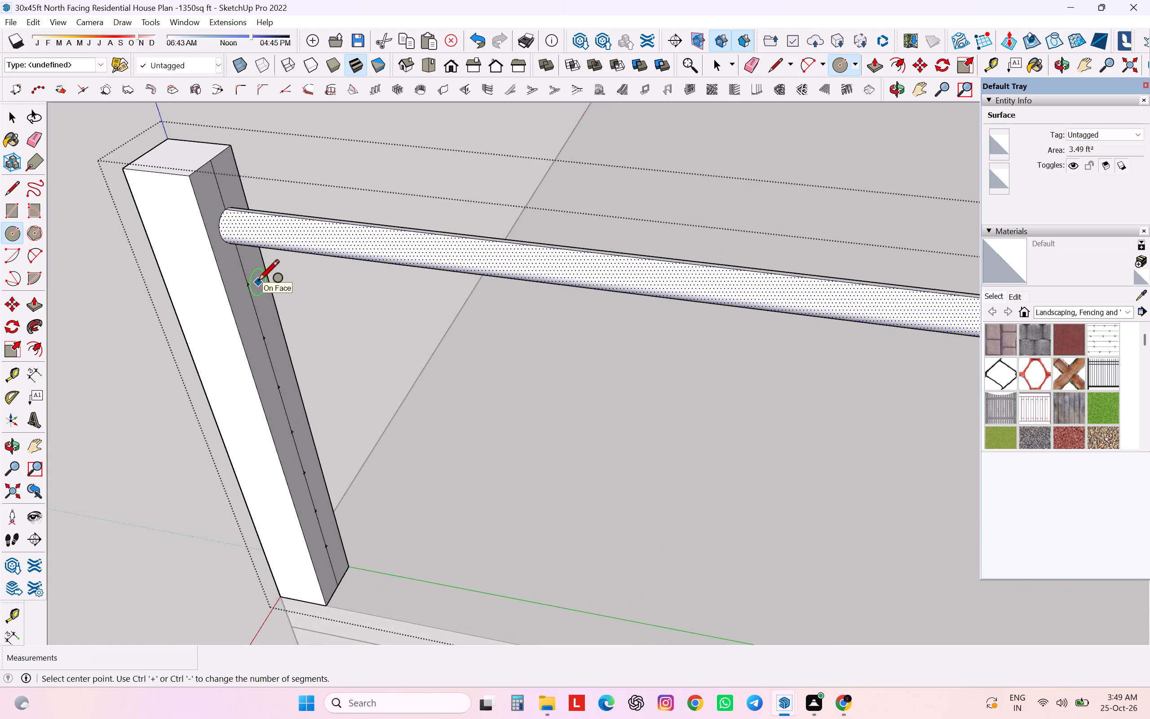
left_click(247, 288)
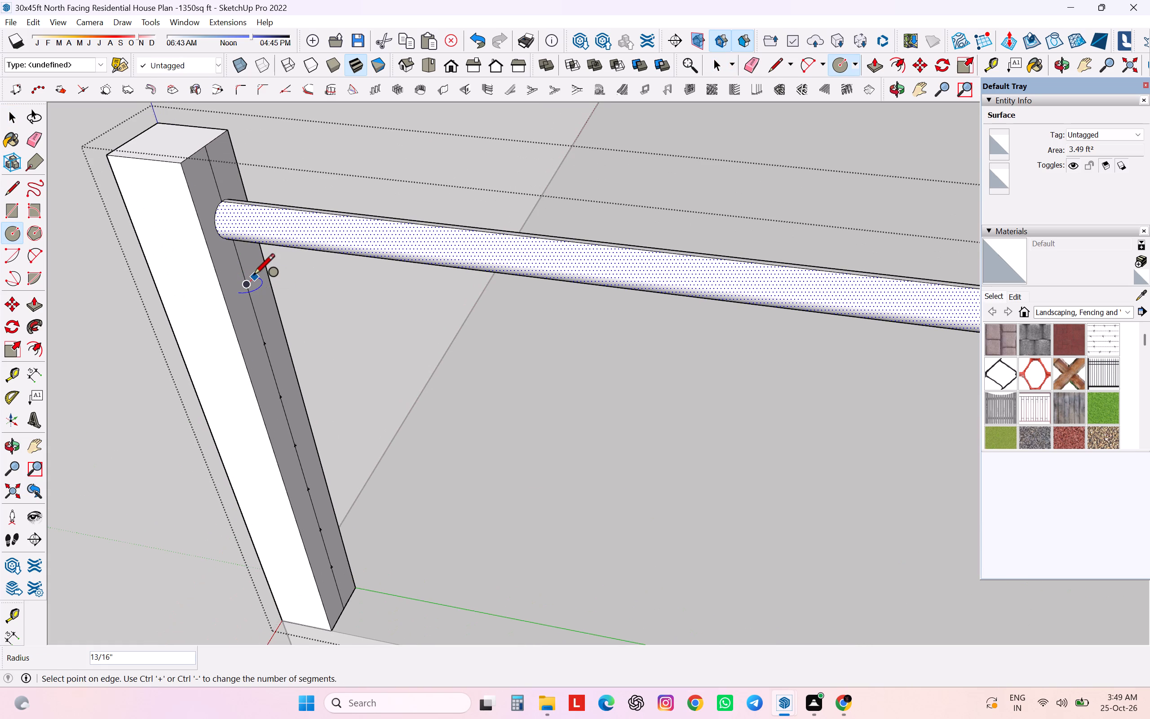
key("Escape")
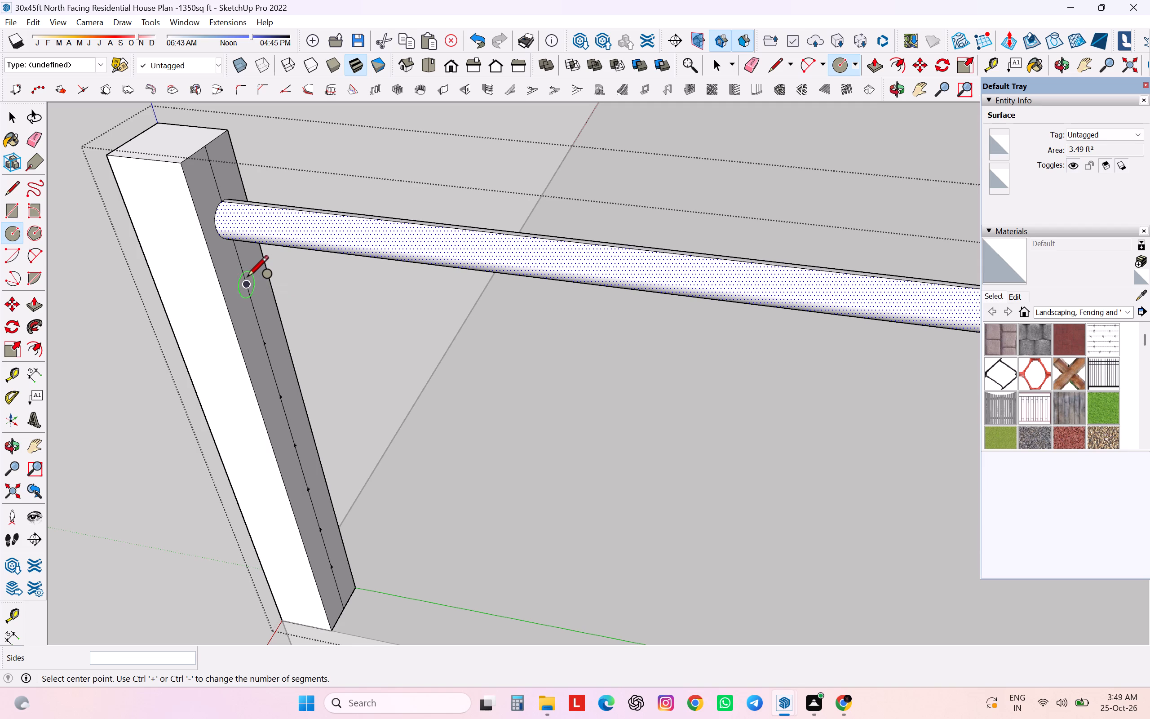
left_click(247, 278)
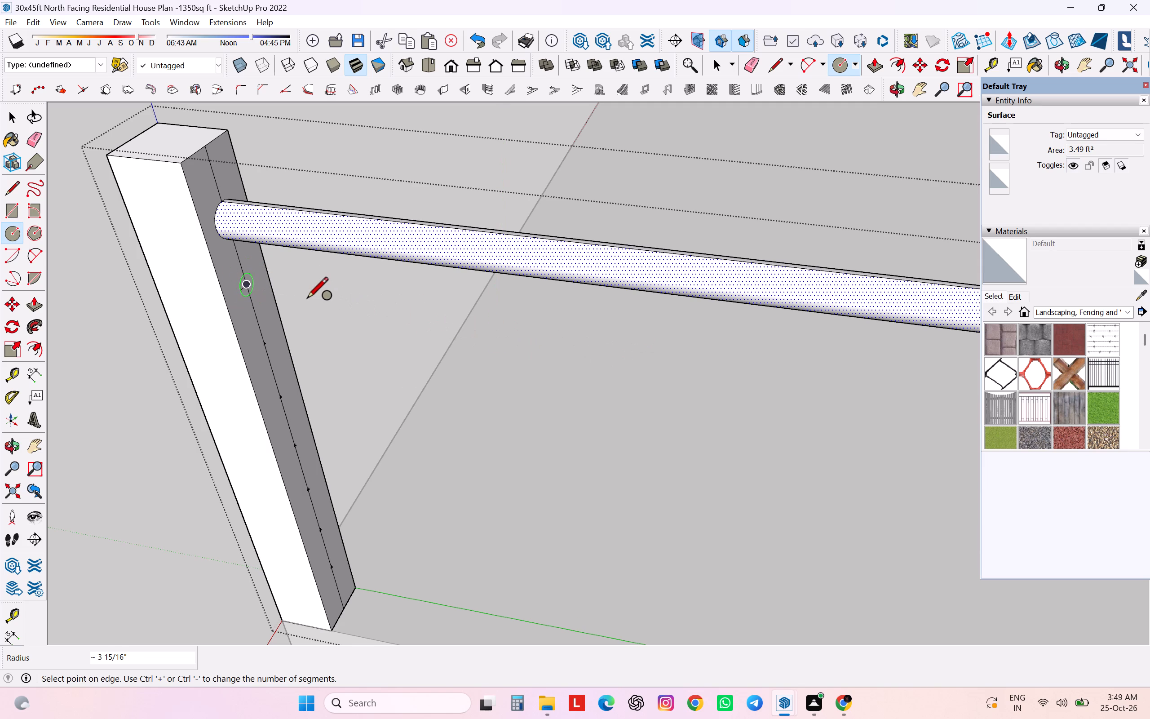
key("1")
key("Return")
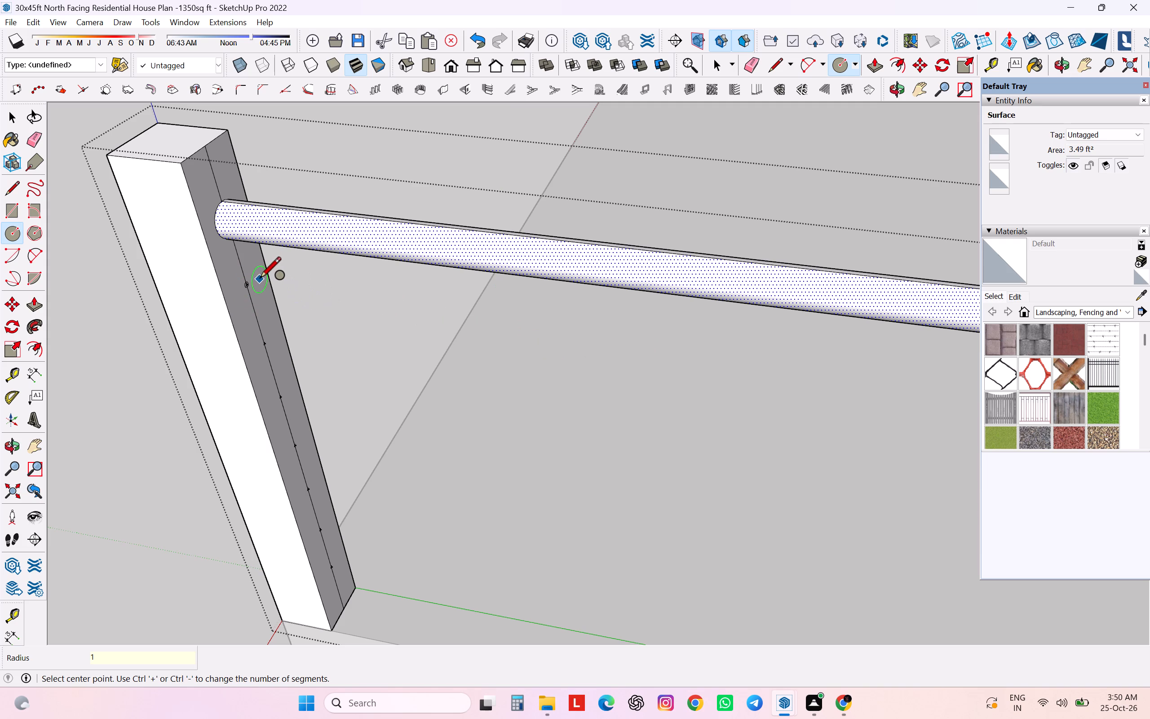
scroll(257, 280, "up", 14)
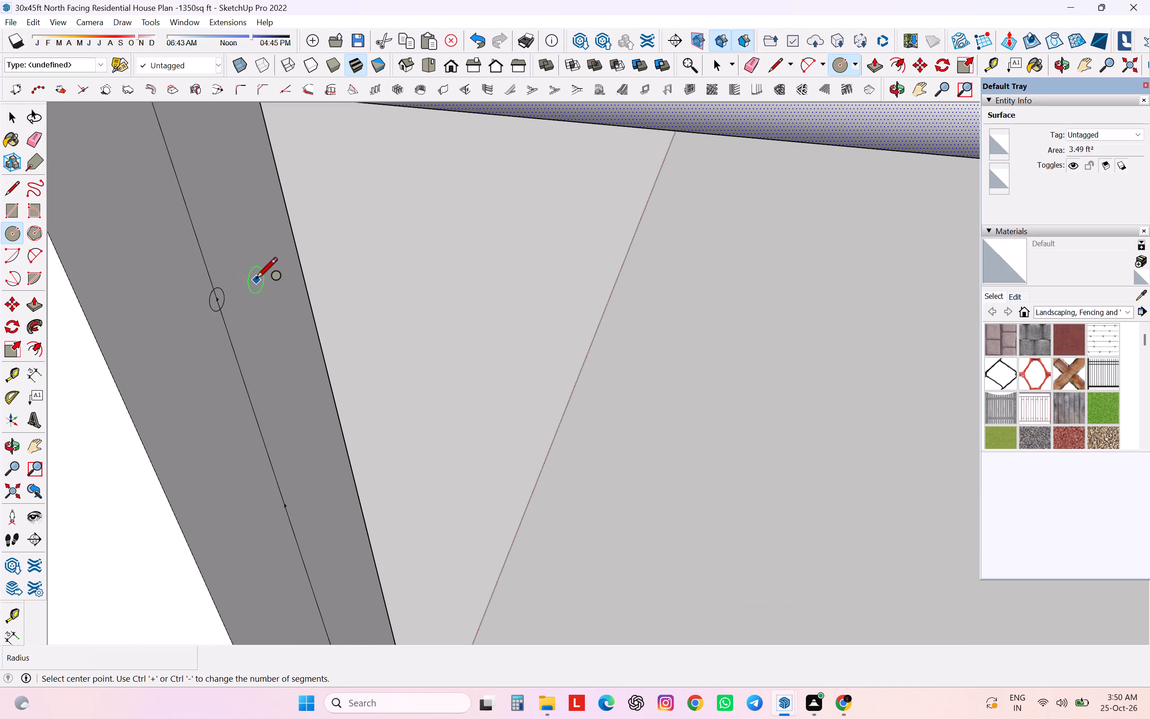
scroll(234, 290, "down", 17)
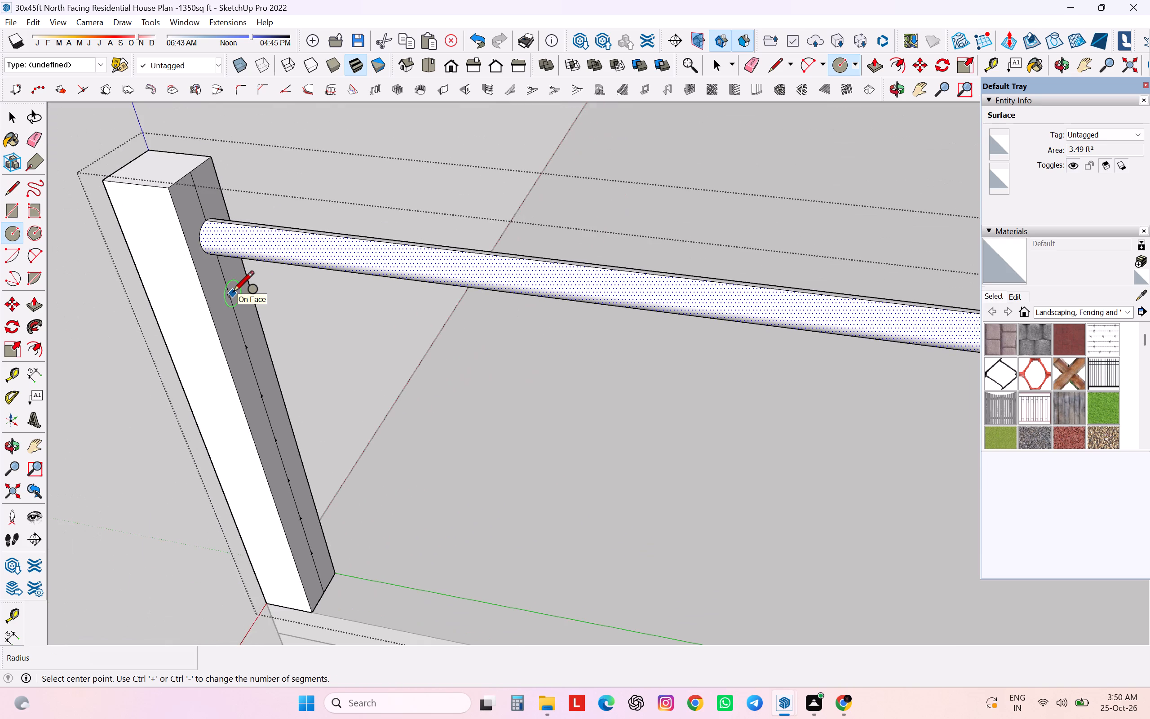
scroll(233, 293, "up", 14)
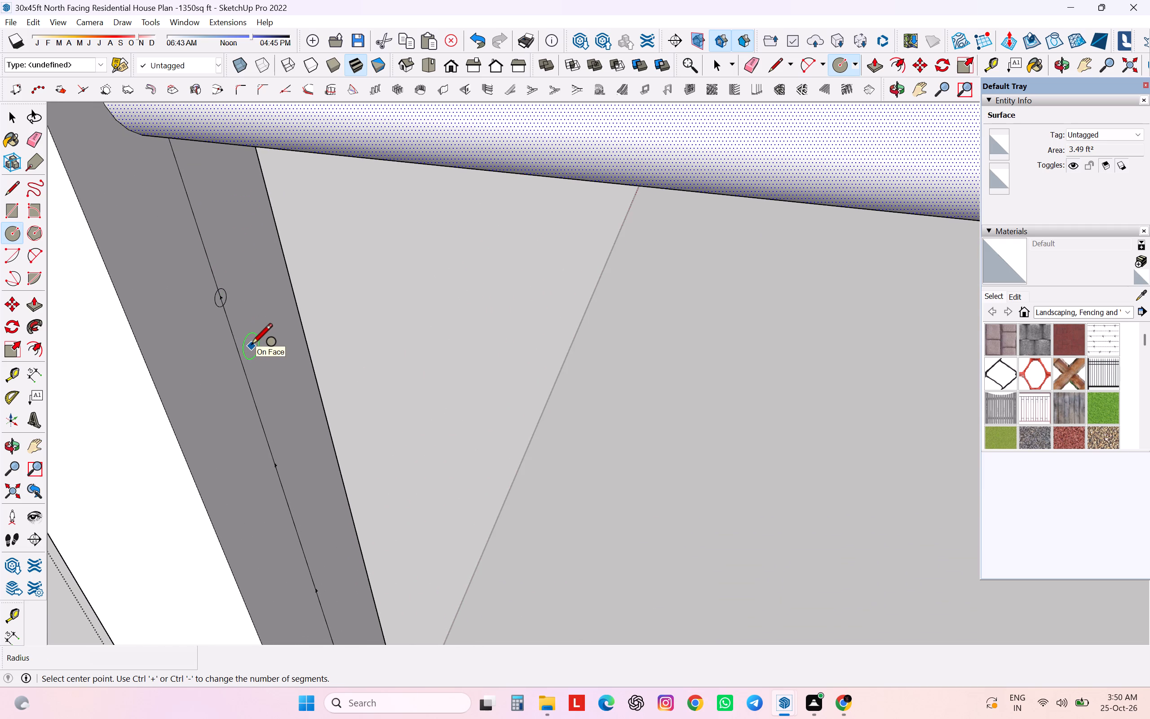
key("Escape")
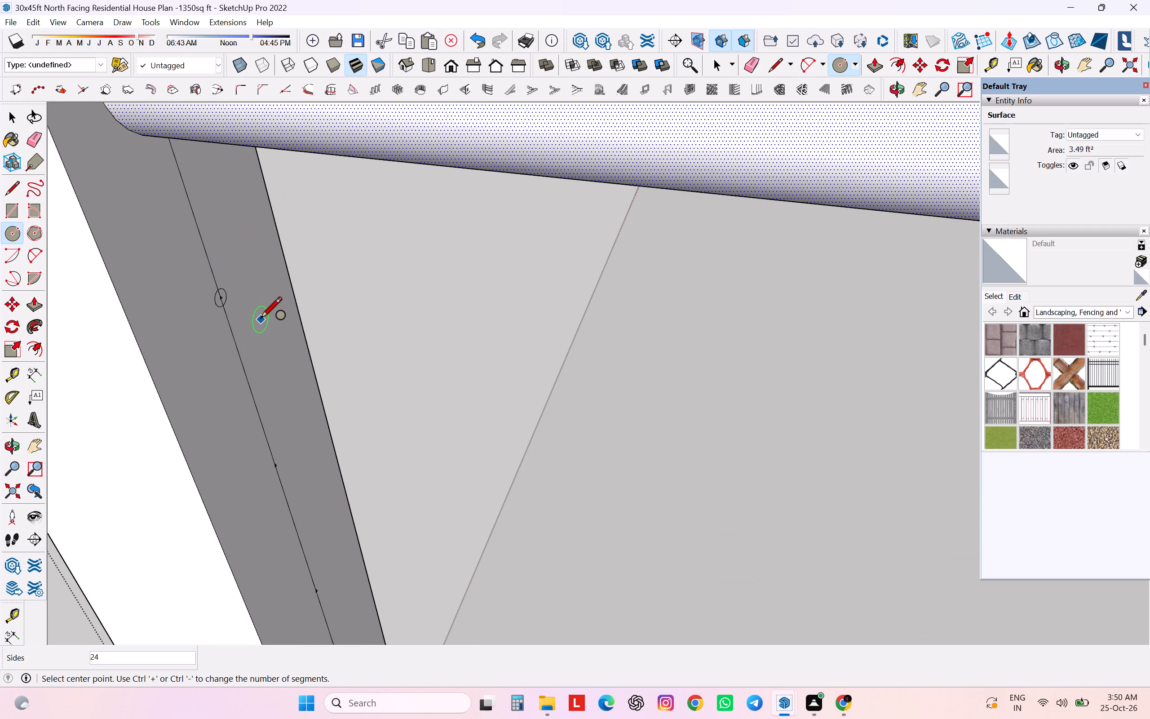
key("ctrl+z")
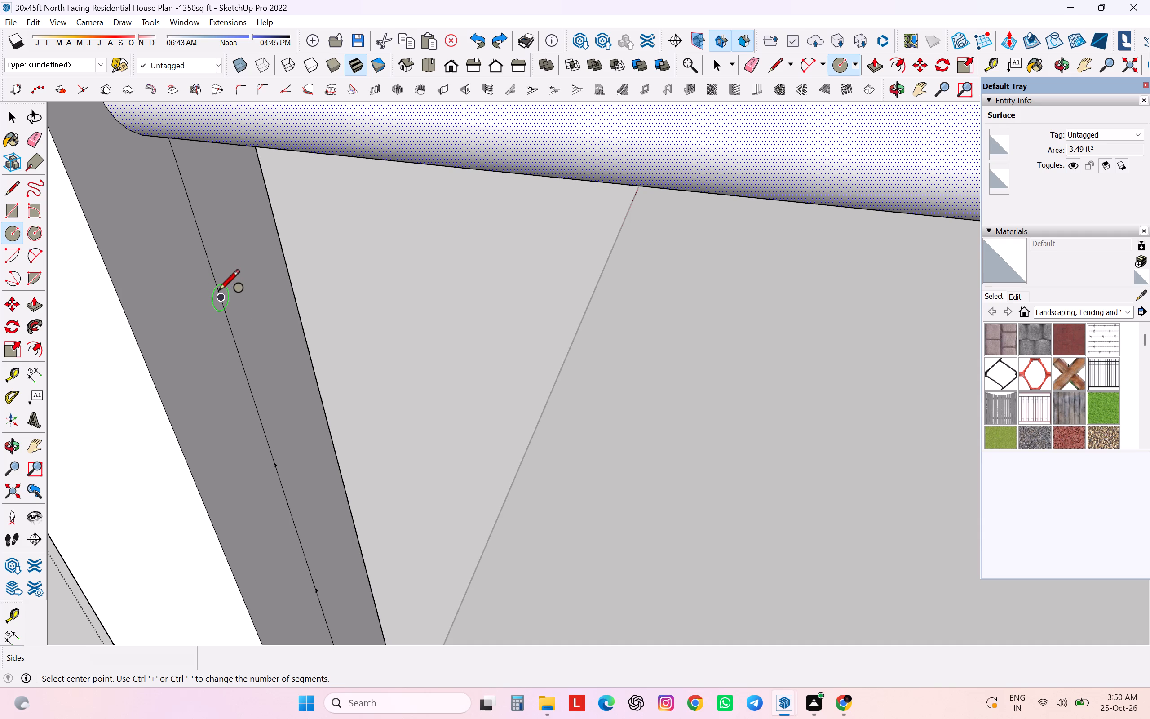
Draw a 1-inch radius circle on the post's face, centred on the first guide point below the rail.
left_click(218, 292)
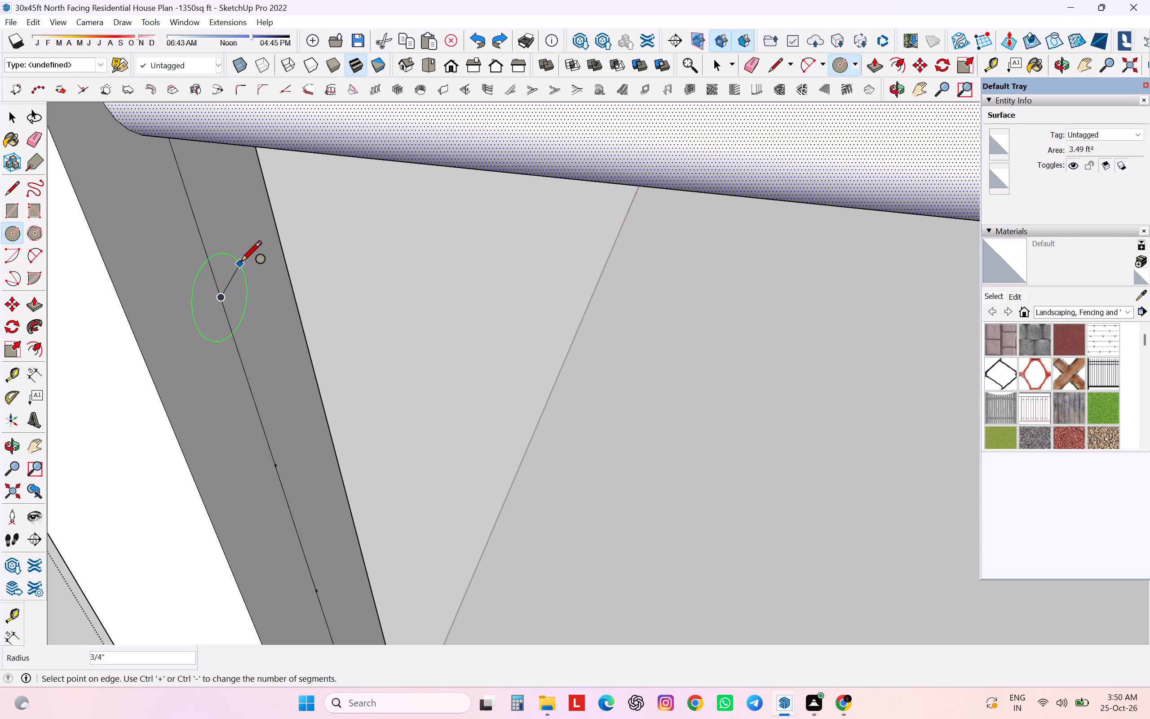
key("1")
key("Return")
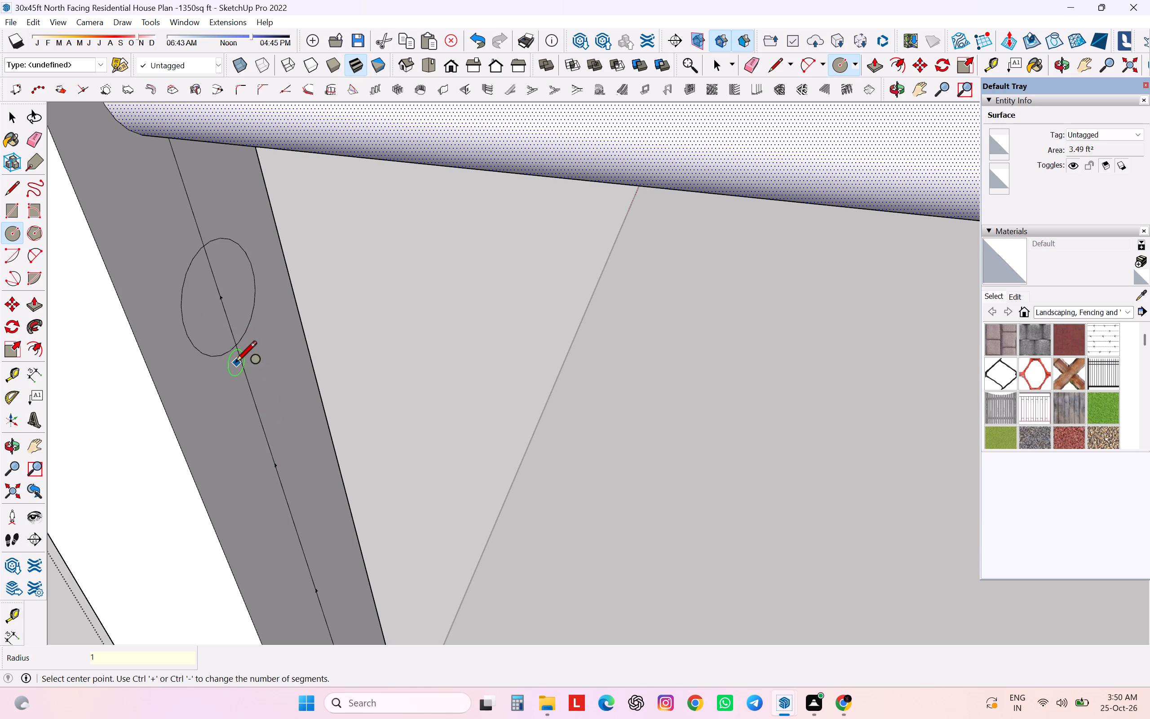
Copy both arcs of the circle about 3 15/16 inches down the post's centre line to the next guide point.
key("space")
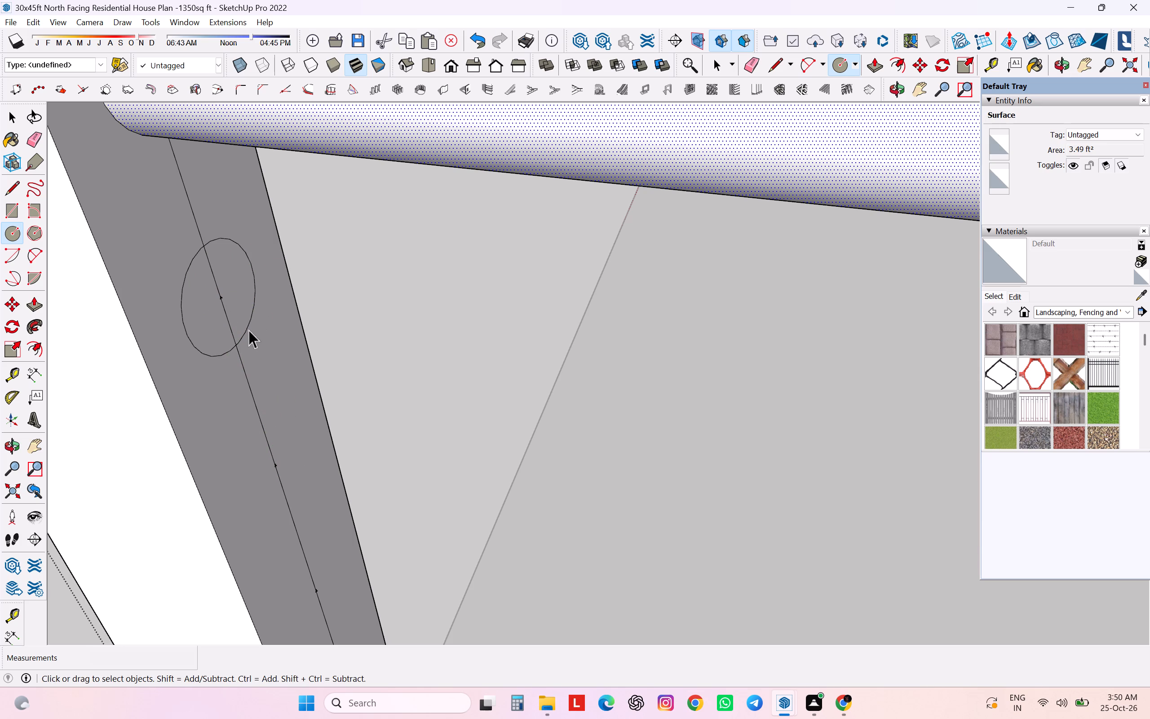
left_click(248, 328)
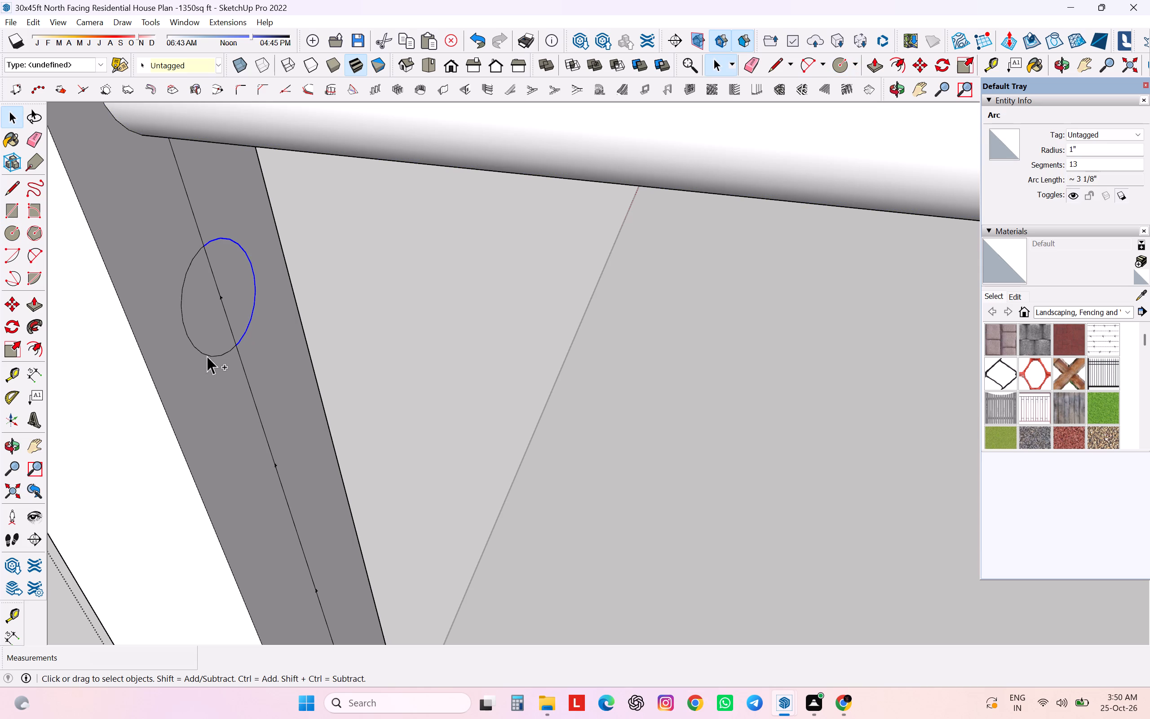
left_click(207, 355, "ctrl")
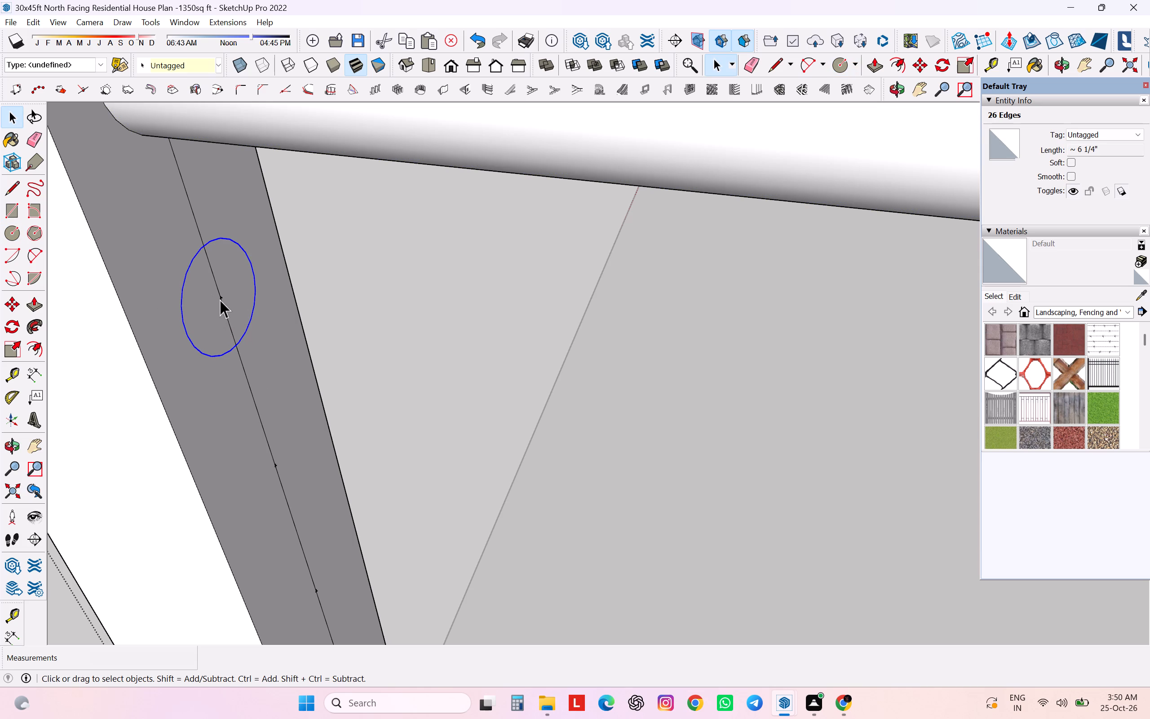
key("m")
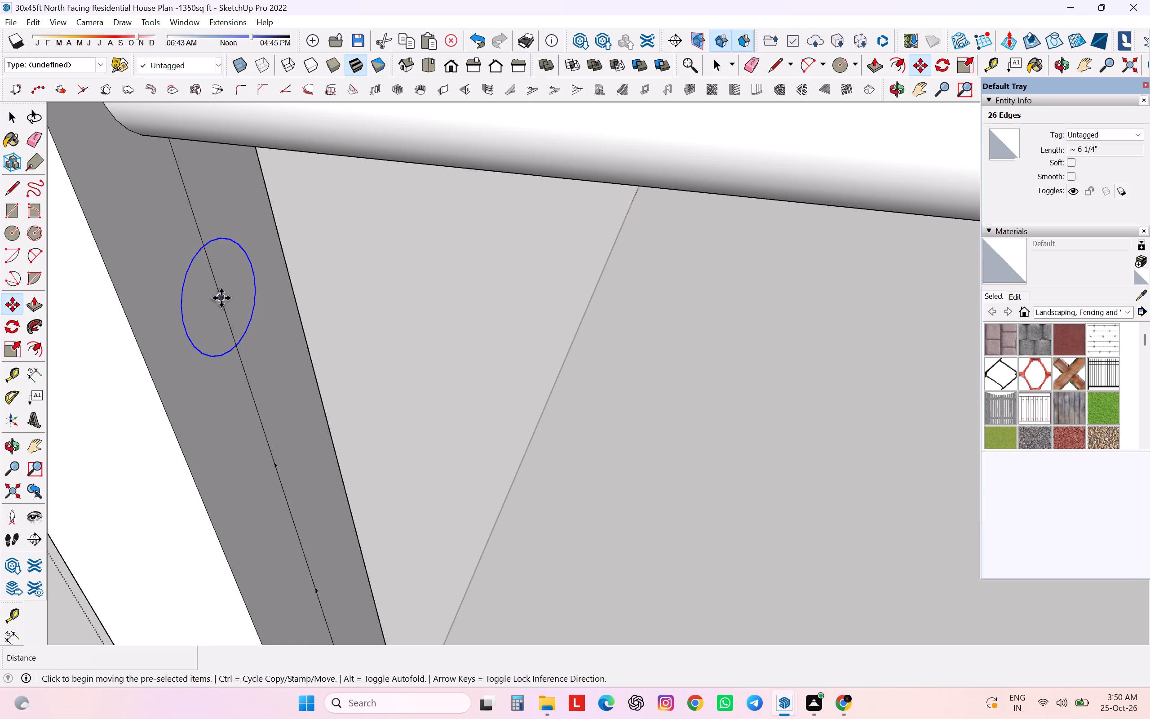
left_click(218, 297)
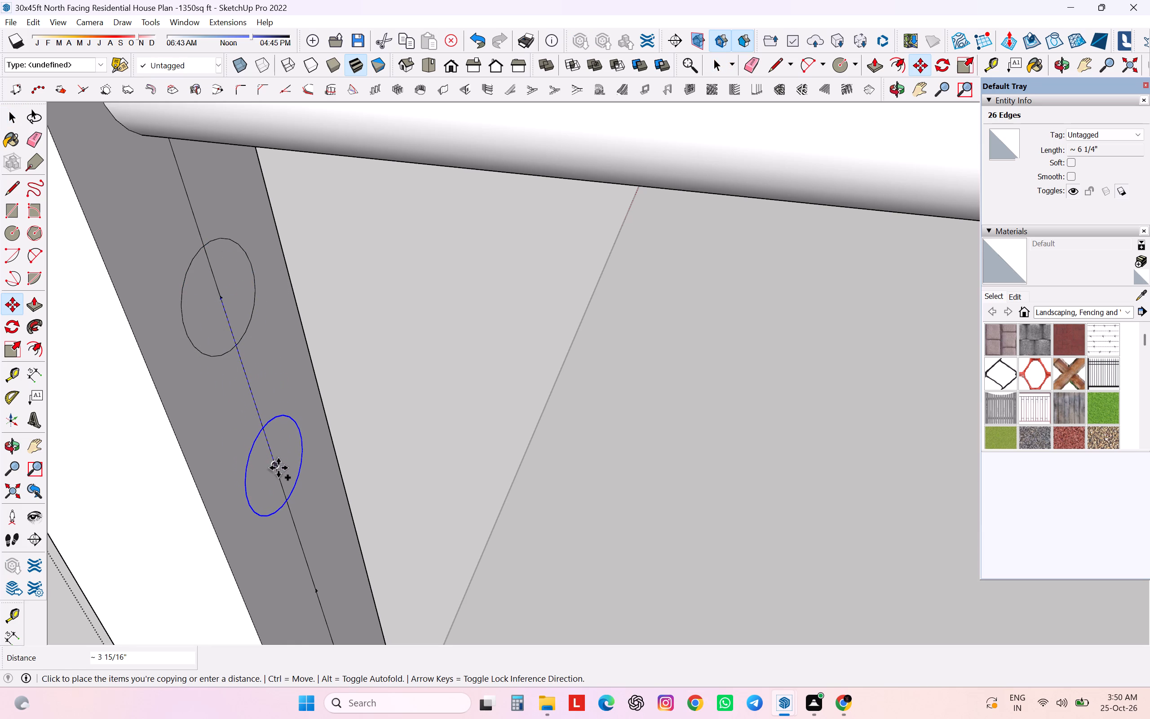
left_click_drag(281, 464, 290, 468)
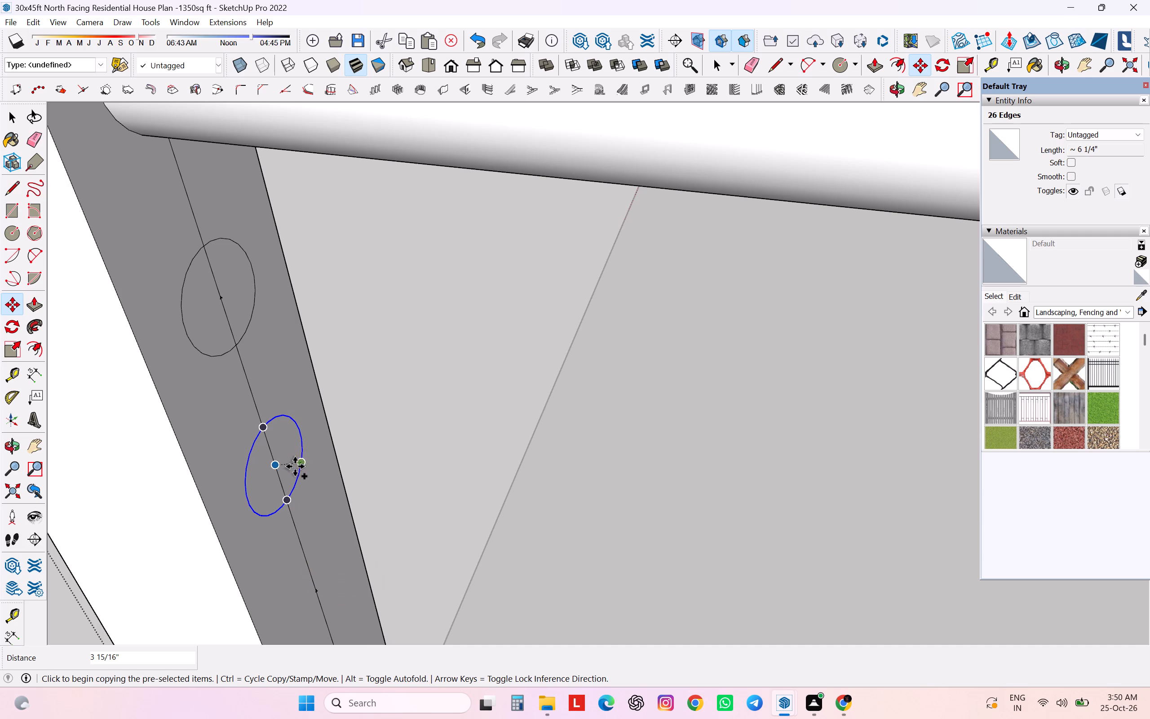
key("m")
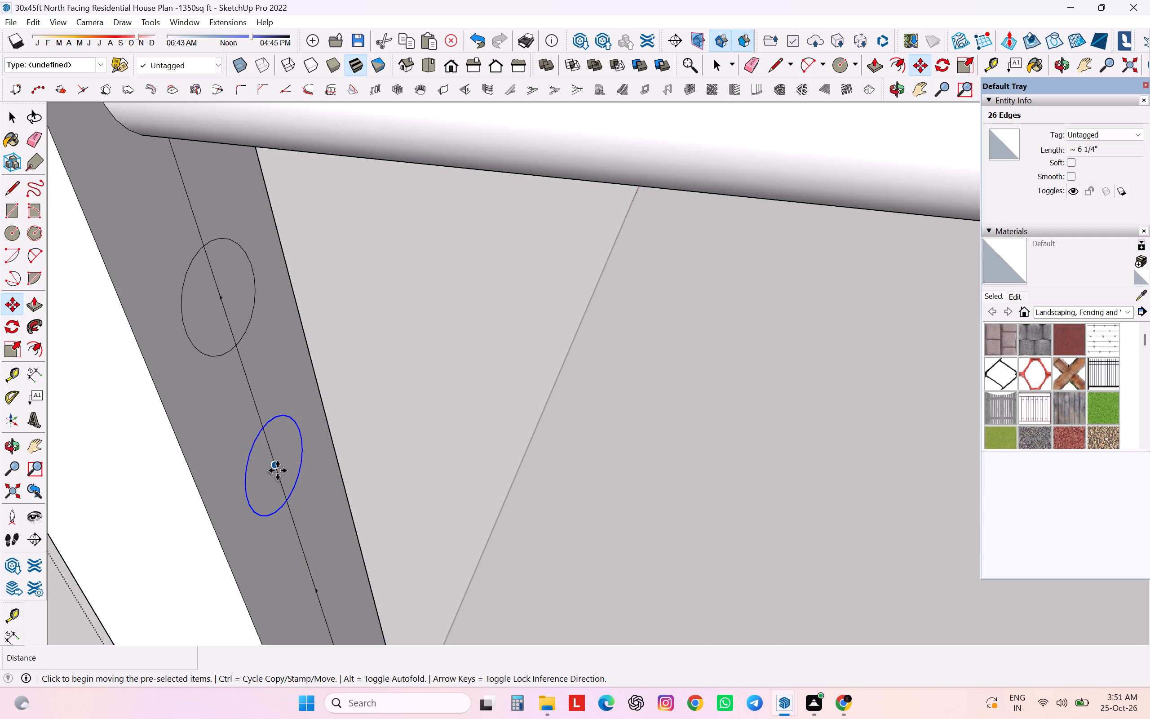
Copy the second rail circle 5 inches down the post's centre line.
left_click(280, 469)
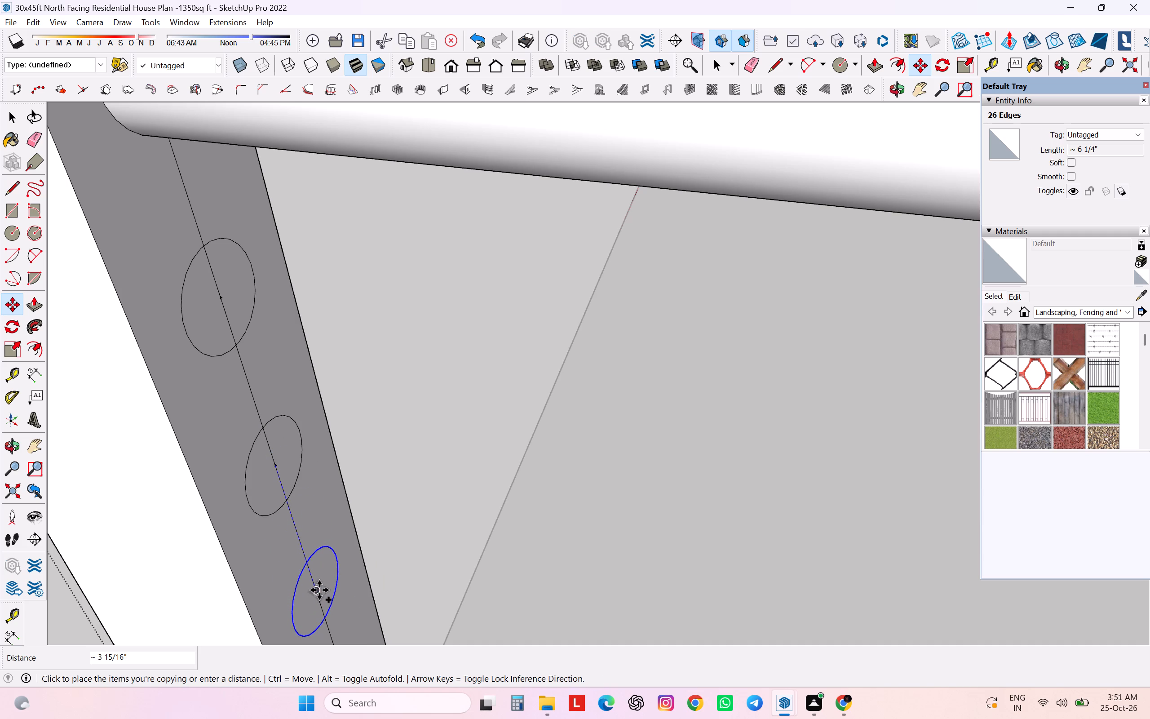
left_click(320, 590)
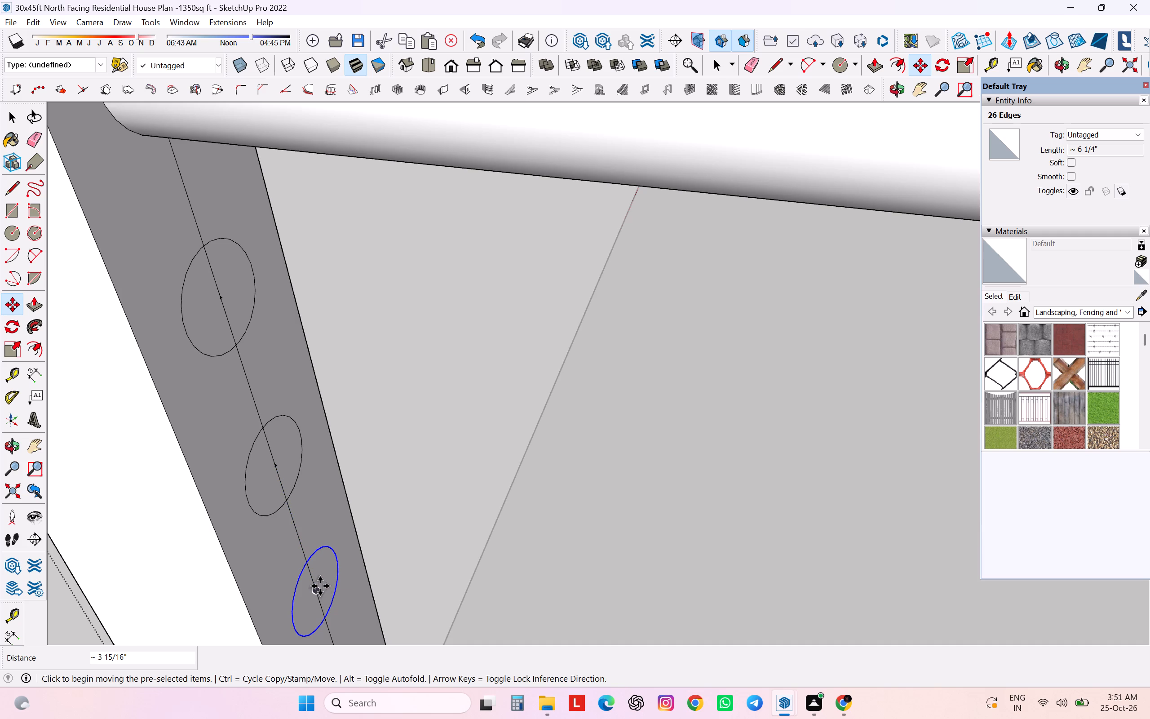
key("5")
key("Return")
Move the newly copied third circle up the centre line so that its centre sits on the third guide point.
scroll(341, 468, "down", 9)
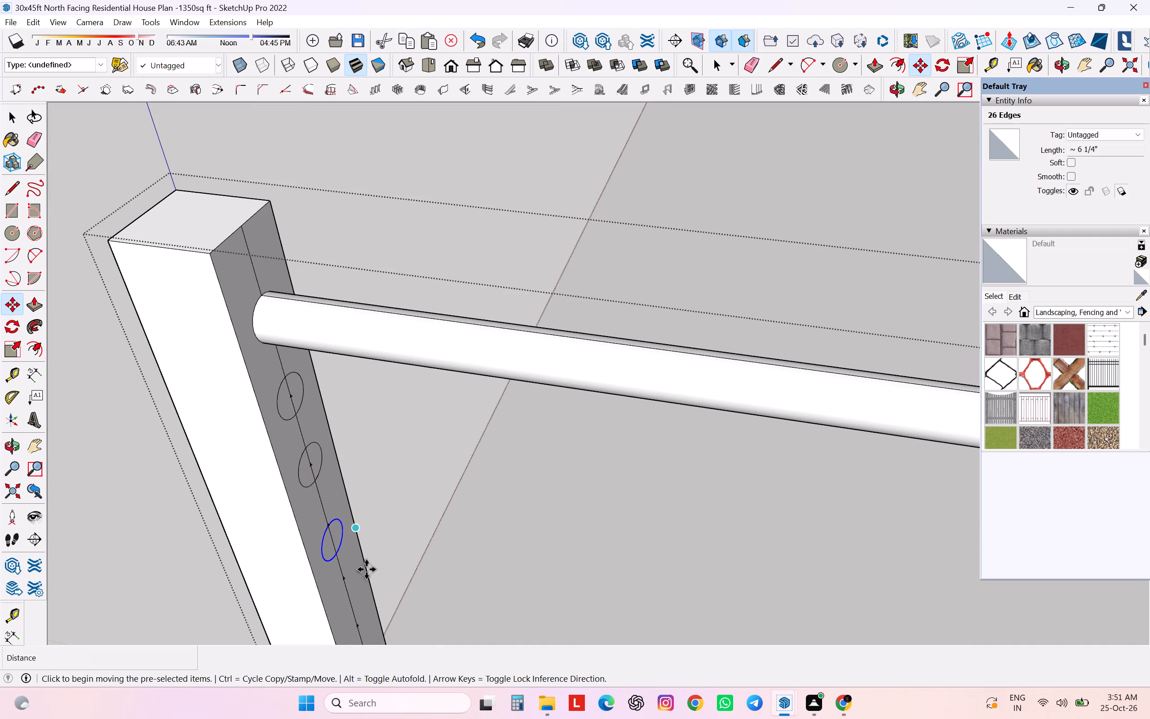
middle_click_drag(368, 592, 221, 494)
scroll(393, 545, "up", 5)
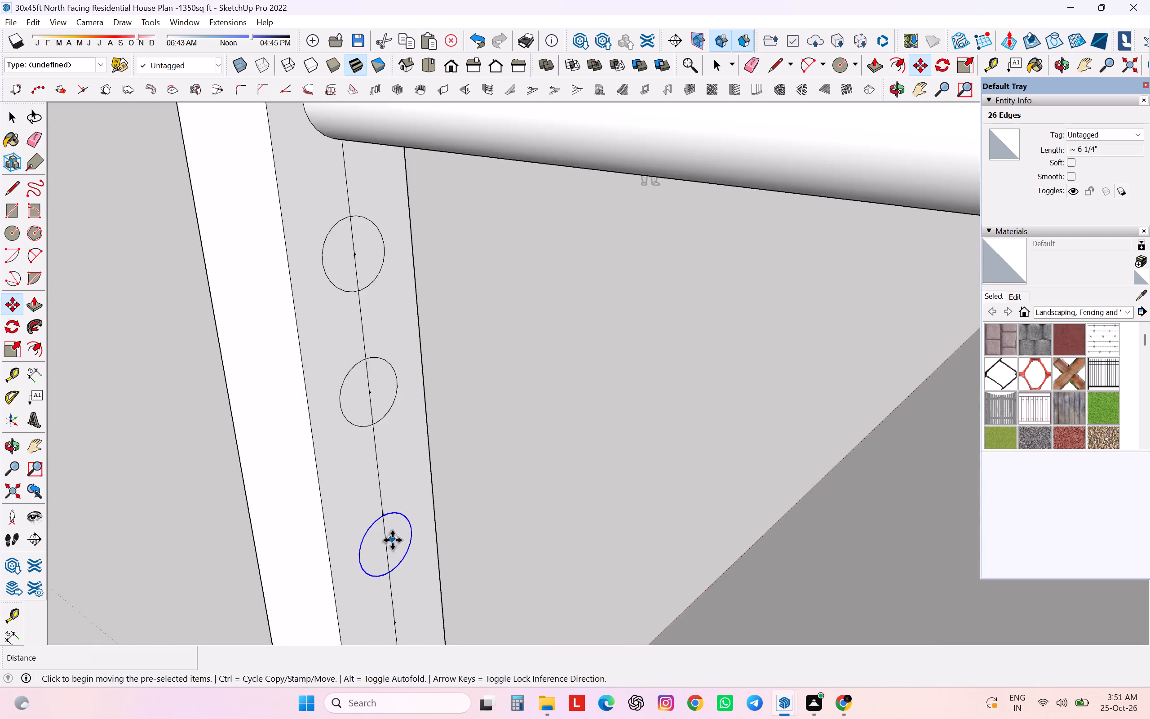
scroll(389, 534, "up", 12)
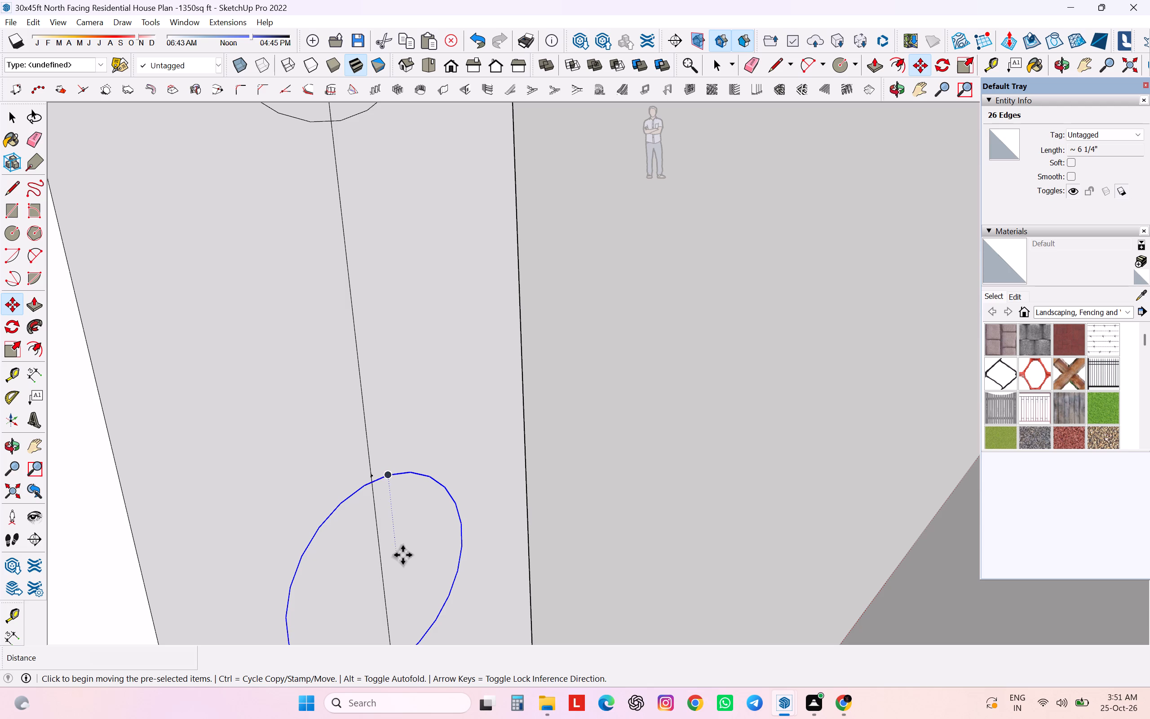
left_click(385, 582)
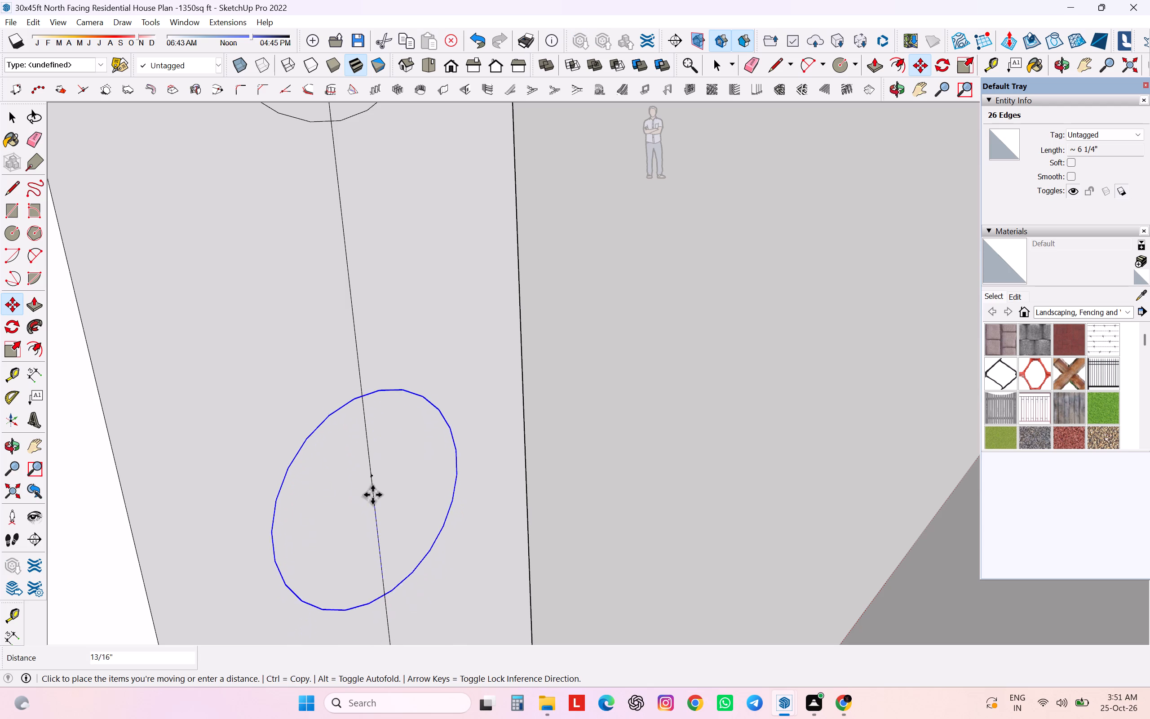
left_click(372, 478)
Copy the third circle down the centre line to the fourth and fifth guide points, in moves of about 3 15/16 and 3 7/8 inches.
scroll(448, 413, "down", 5)
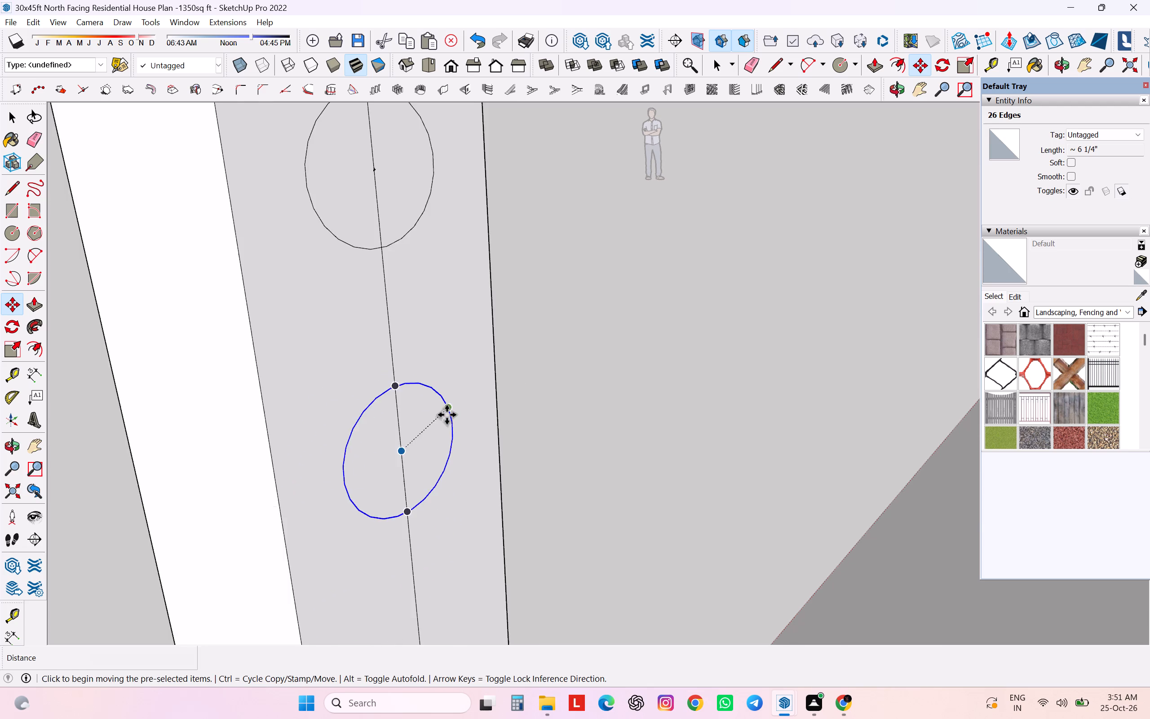
scroll(447, 415, "down", 11)
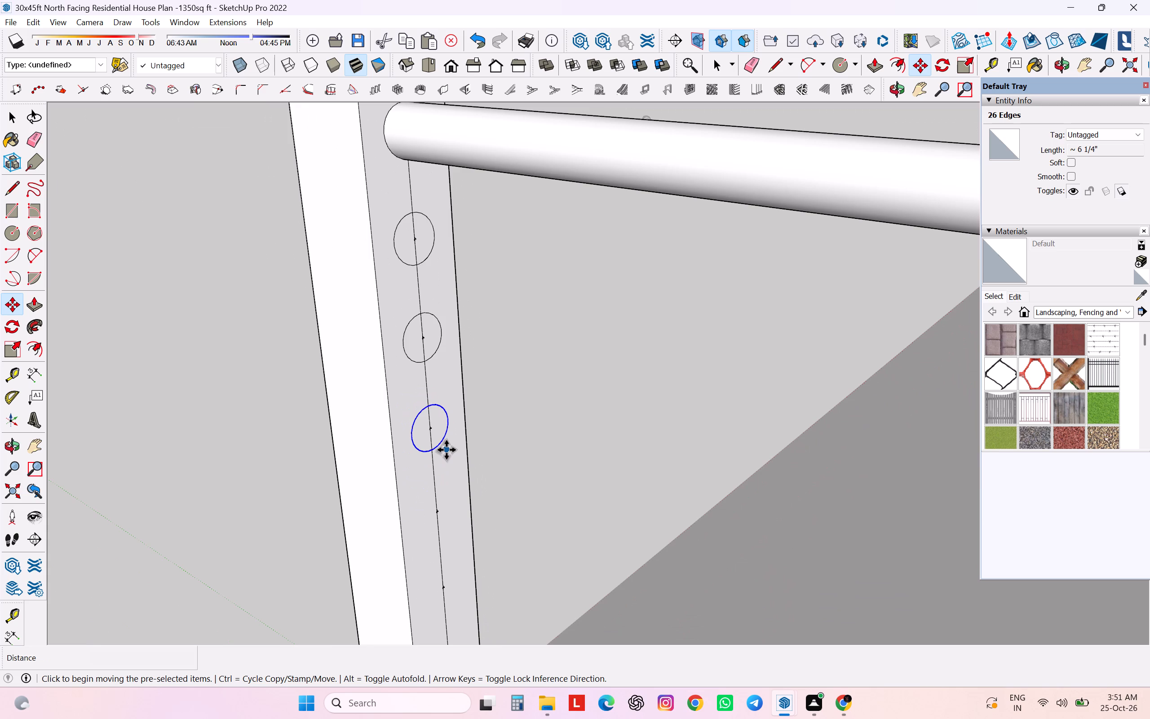
key("m")
left_click(433, 432)
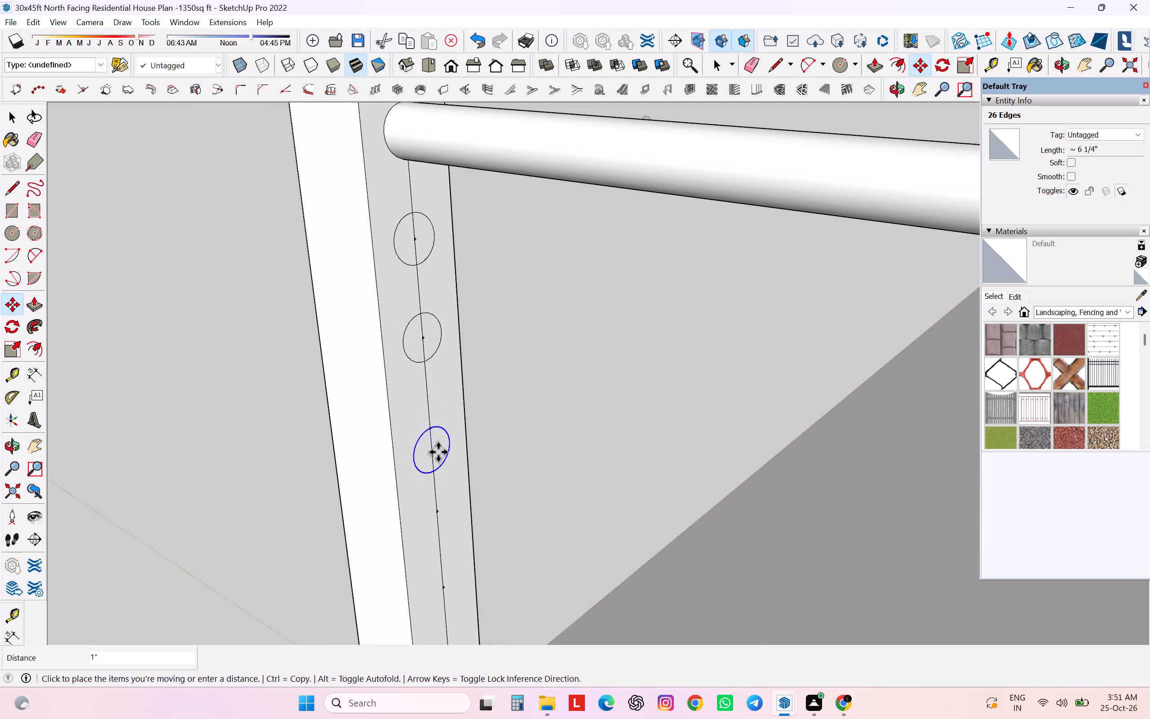
left_click(438, 512)
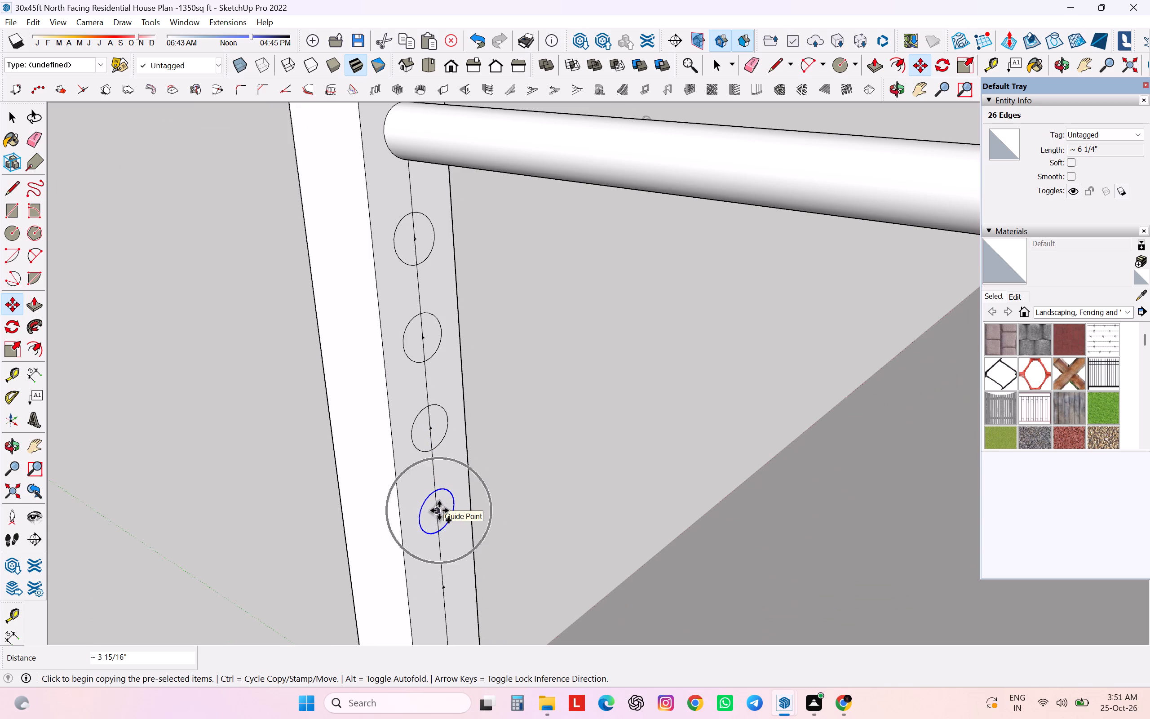
key("m")
left_click(438, 510)
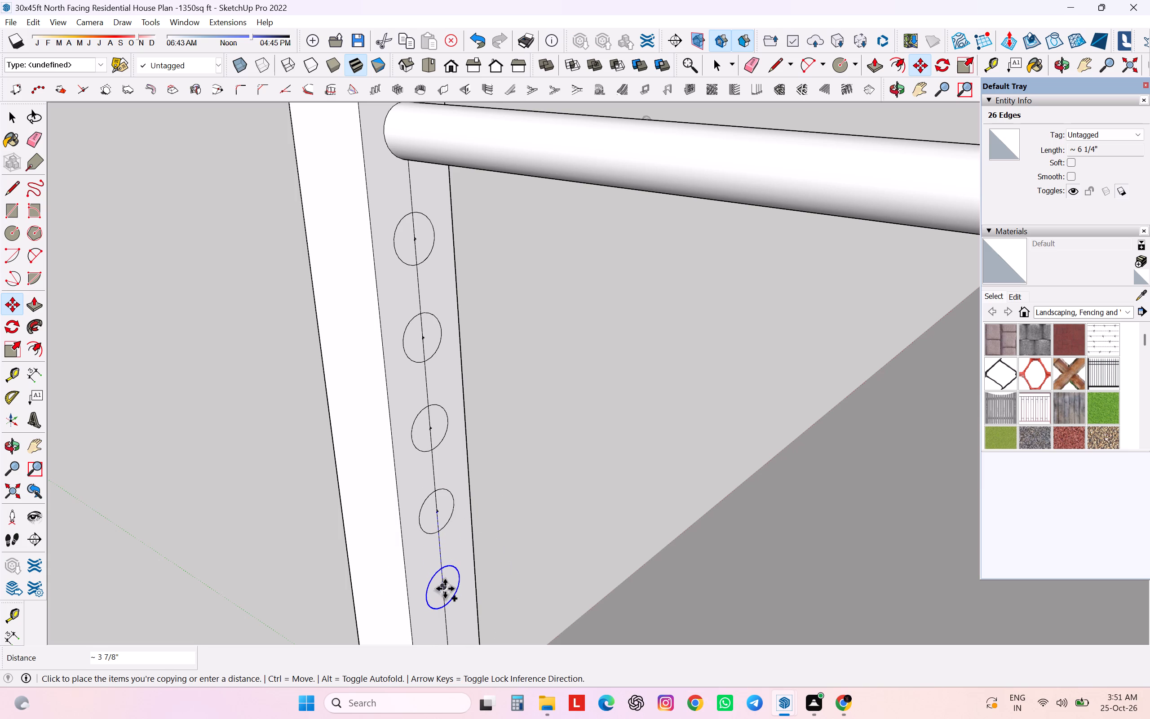
left_click(445, 589)
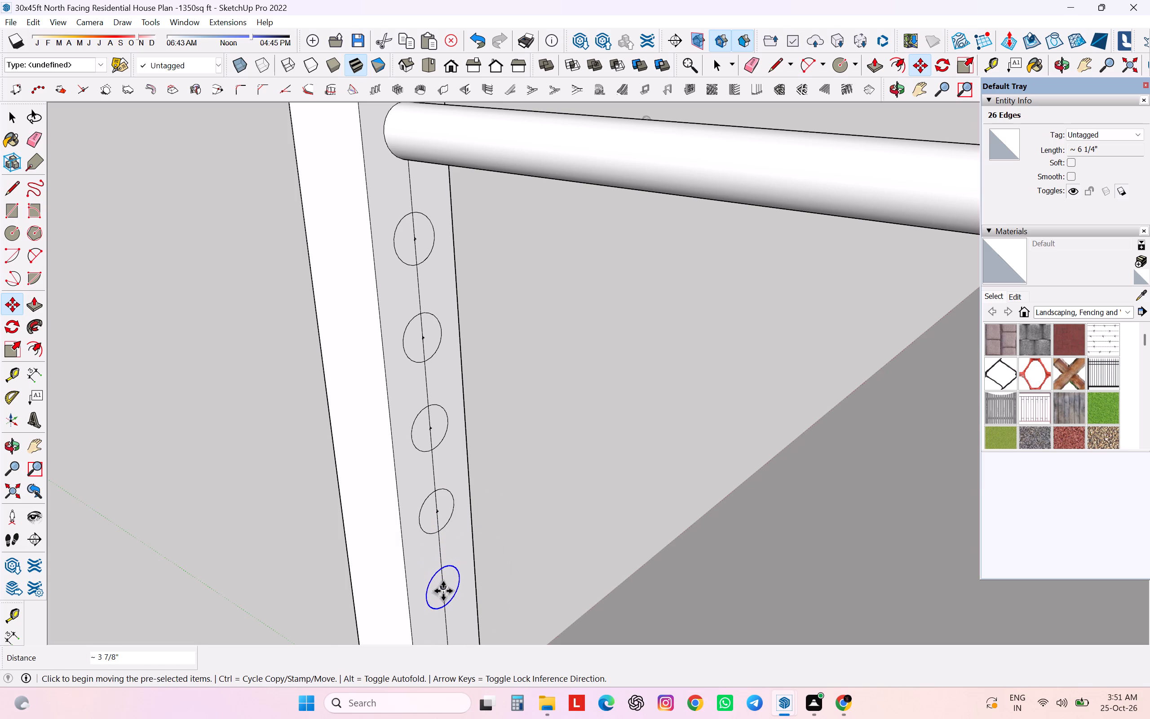
Copy the fifth circle about 3 15/16 inches down the centre line to the sixth guide point.
key("m")
left_click(443, 590)
scroll(475, 497, "down", 5)
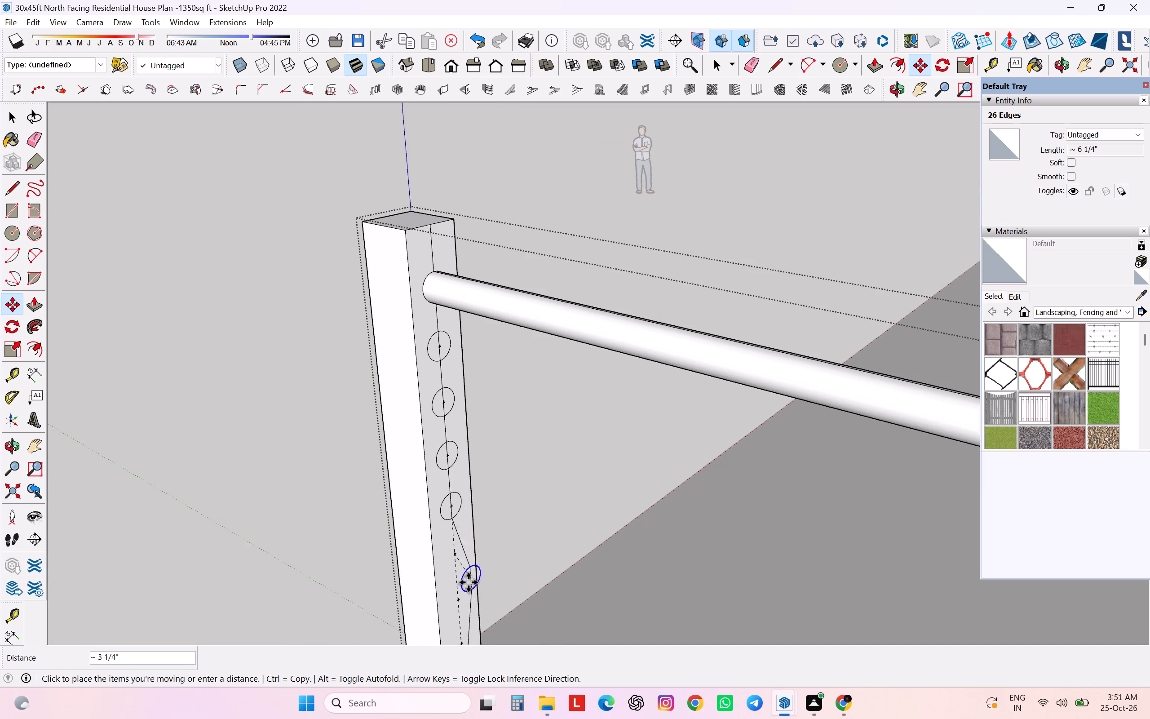
scroll(457, 595, "up", 2)
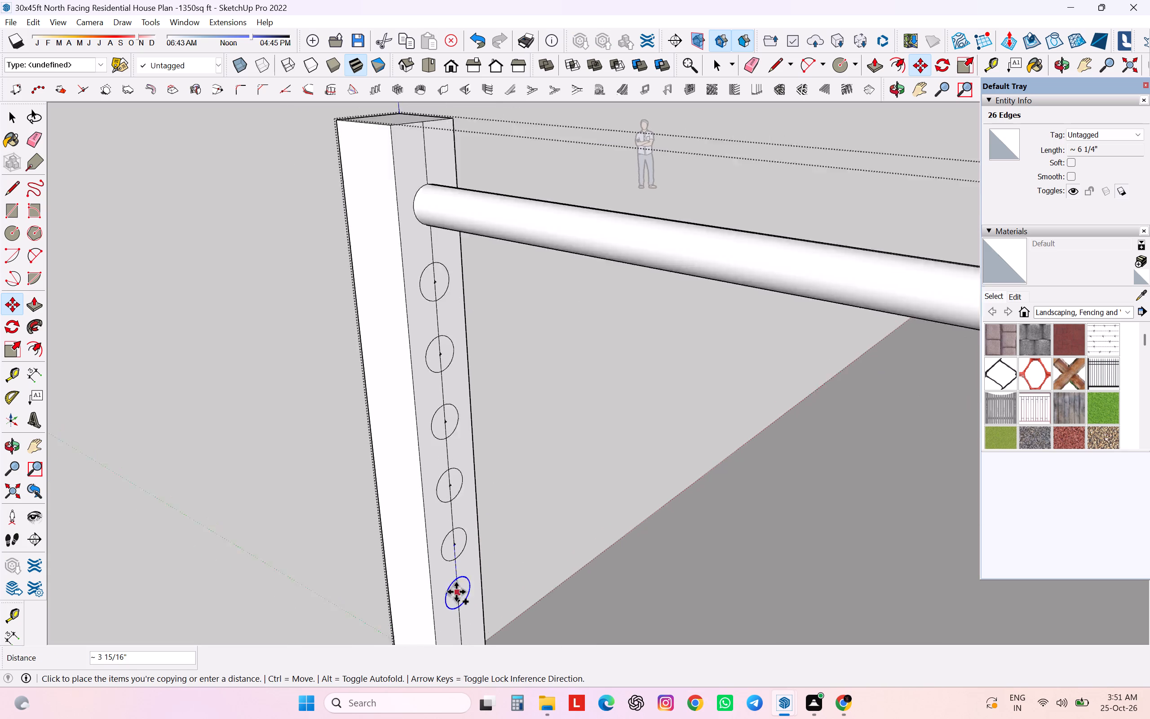
scroll(456, 592, "up", 5)
left_click(461, 608)
Copy the sixth circle 4 1/16 inches down the centre line to the last guide point above the post's base.
scroll(475, 475, "down", 2)
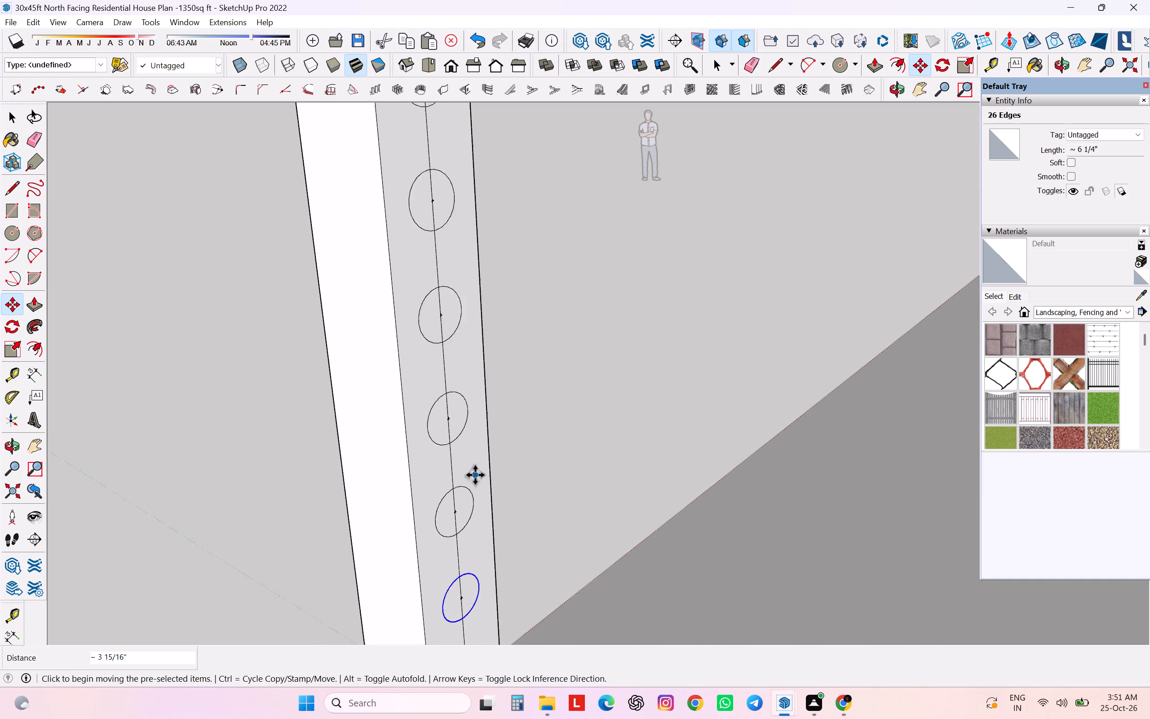
scroll(475, 475, "down", 11)
scroll(490, 574, "up", 12)
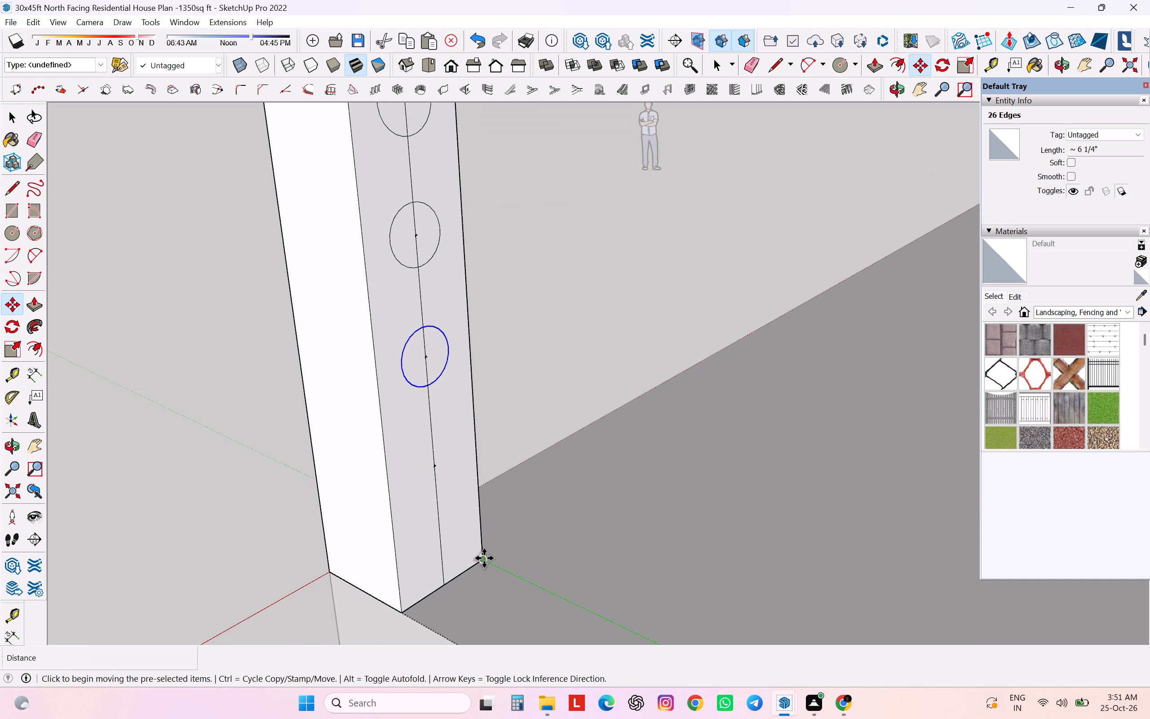
key("m")
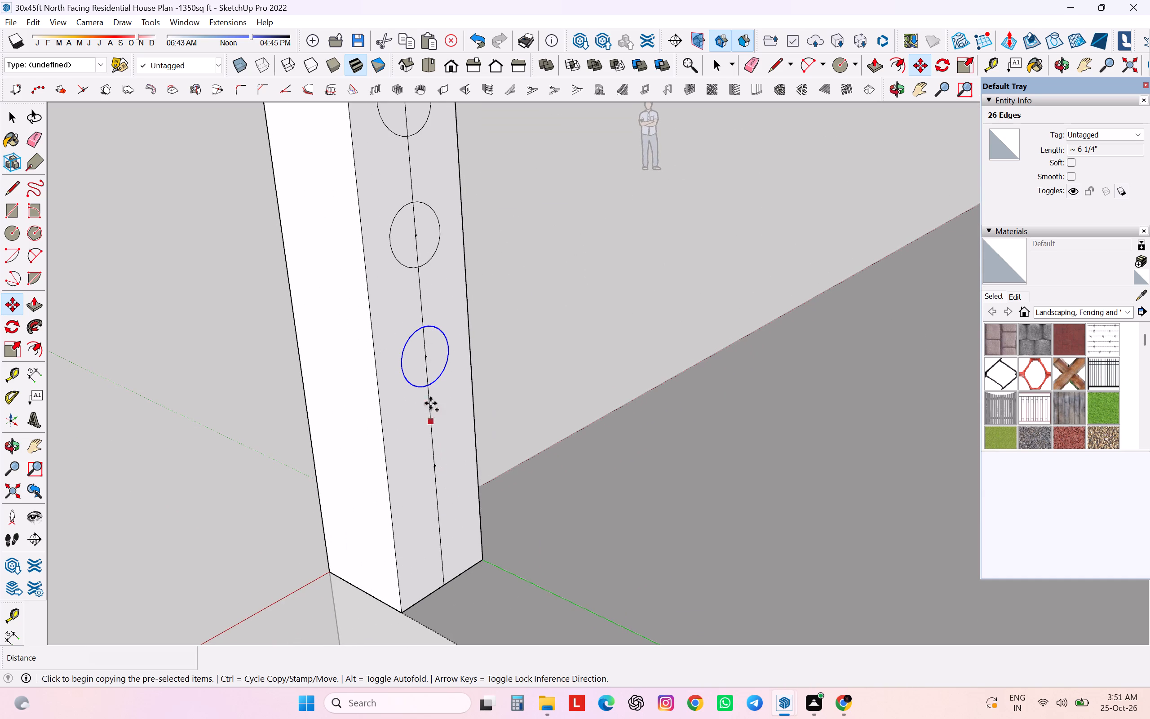
left_click(427, 360)
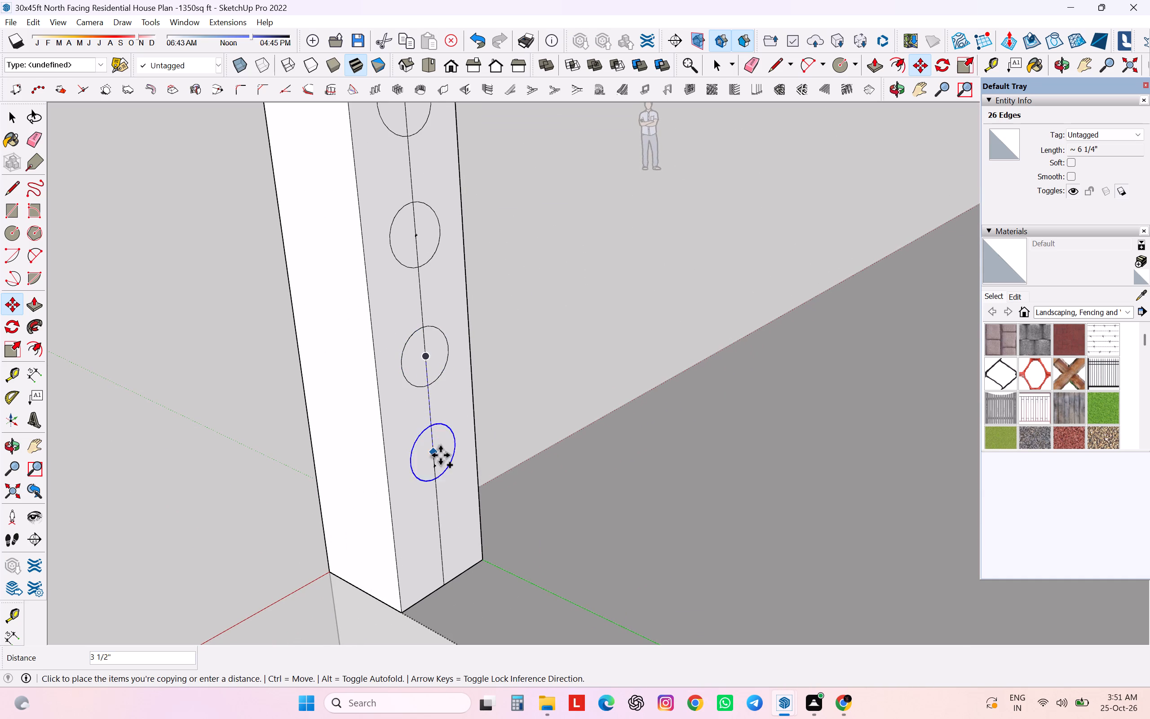
left_click(439, 469)
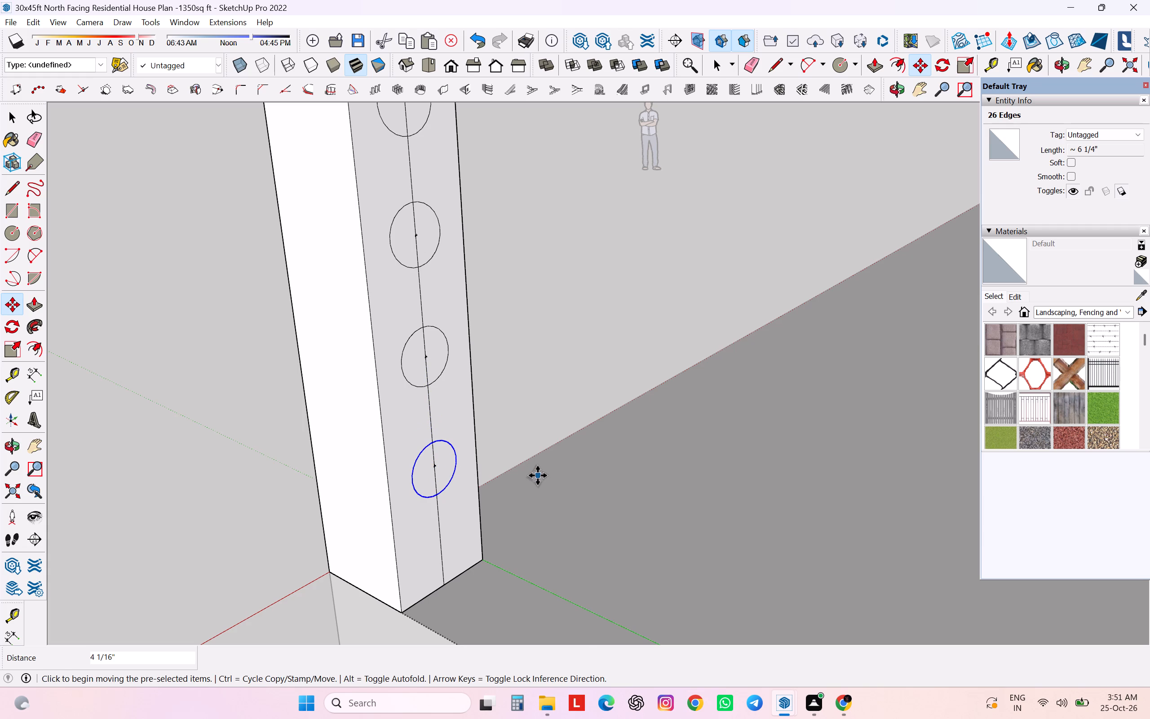
Delete the centre-line segments inside the top two circles on the post's face.
scroll(537, 471, "down", 10)
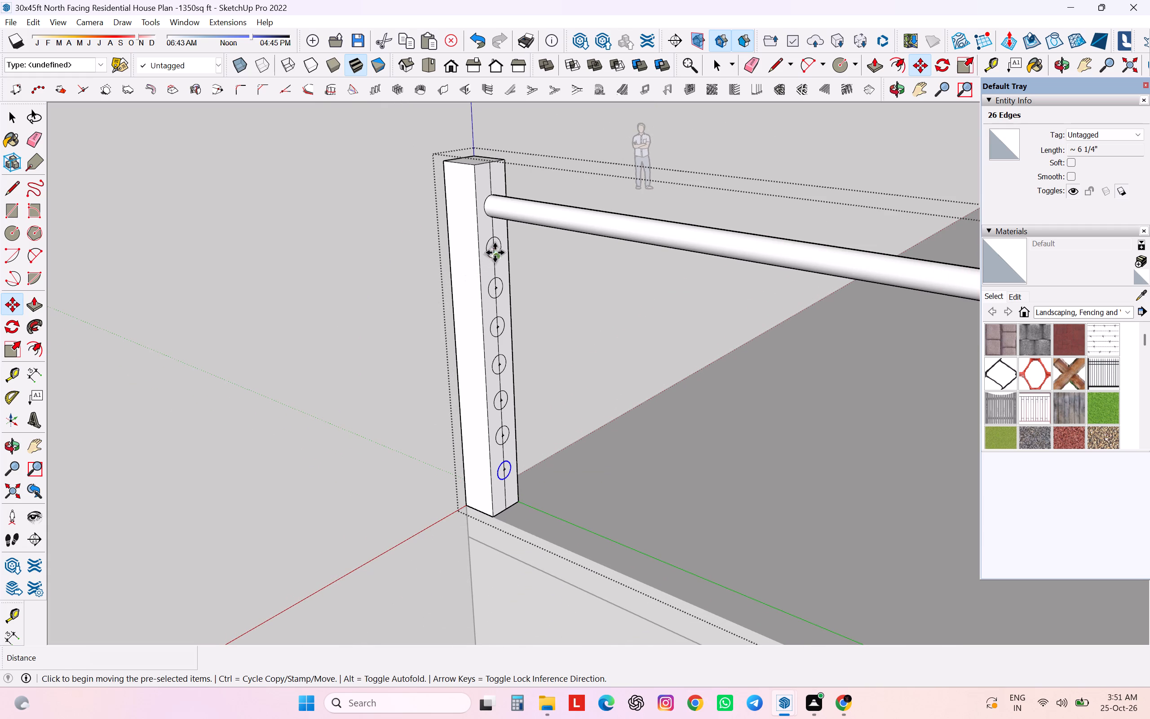
scroll(498, 246, "up", 7)
key("space")
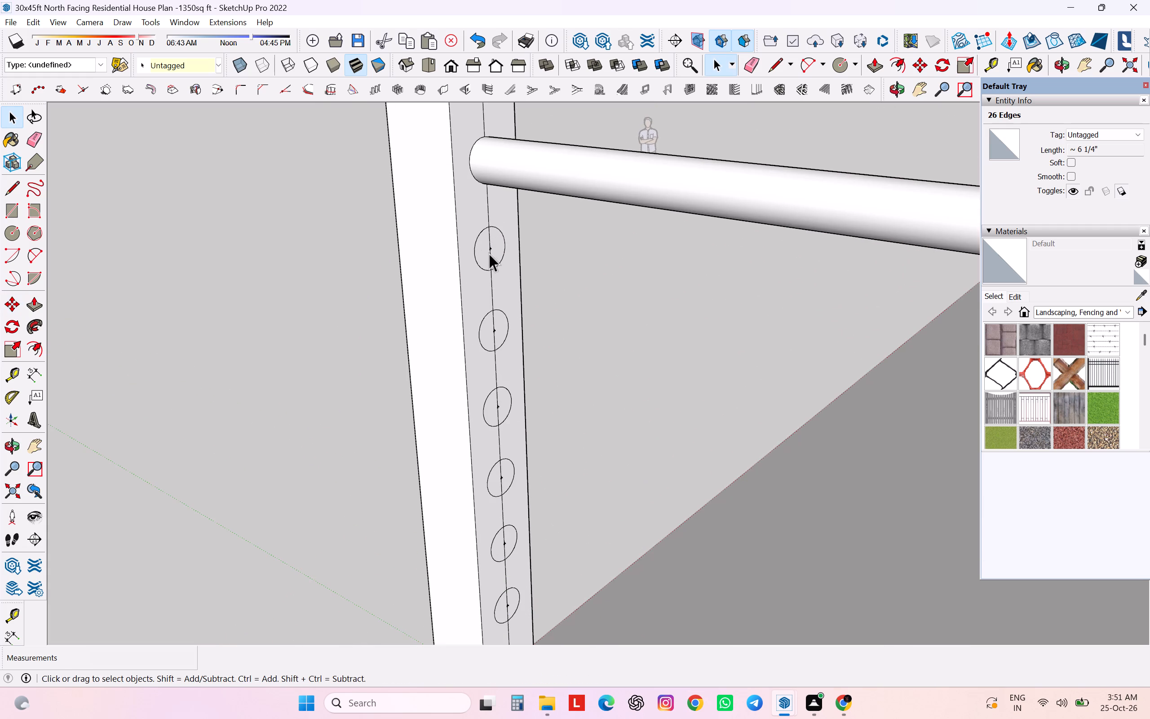
left_click(489, 238)
key("Delete")
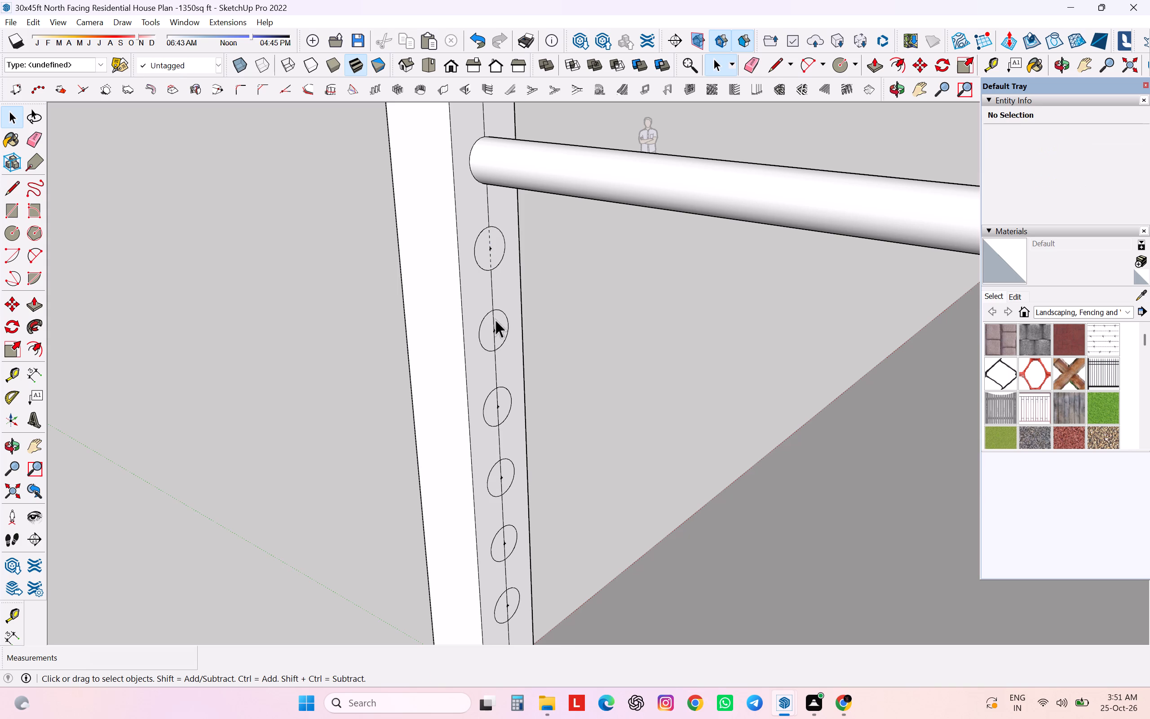
left_click(492, 319)
key("Delete")
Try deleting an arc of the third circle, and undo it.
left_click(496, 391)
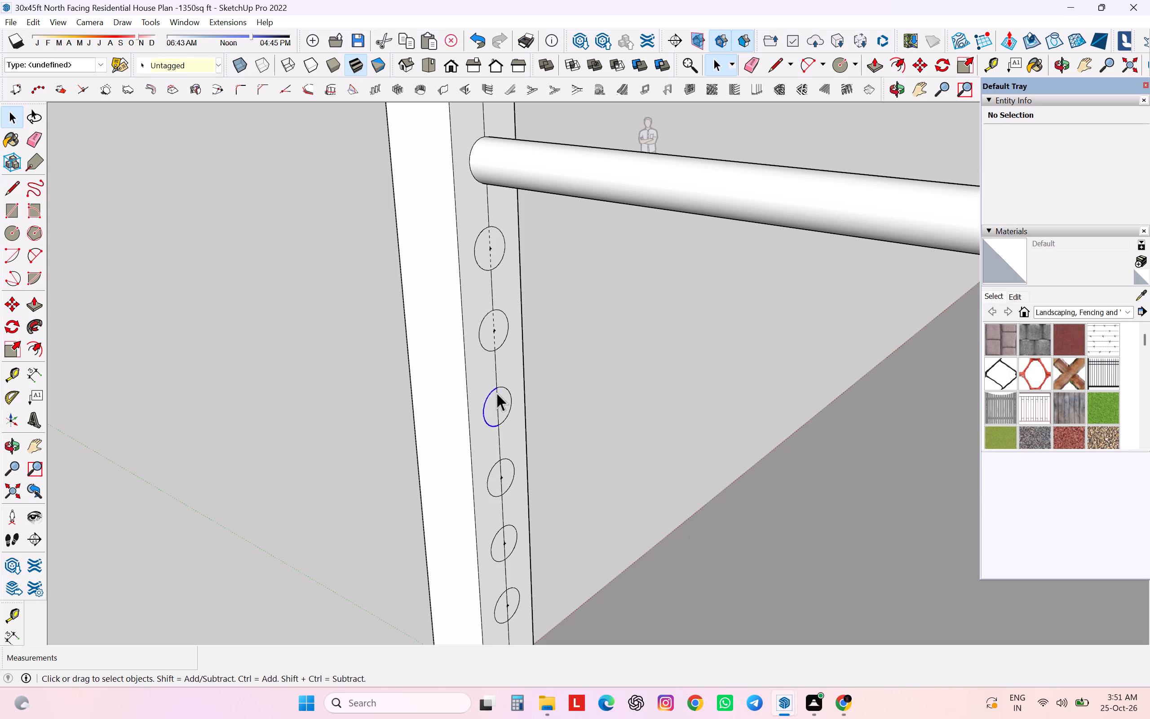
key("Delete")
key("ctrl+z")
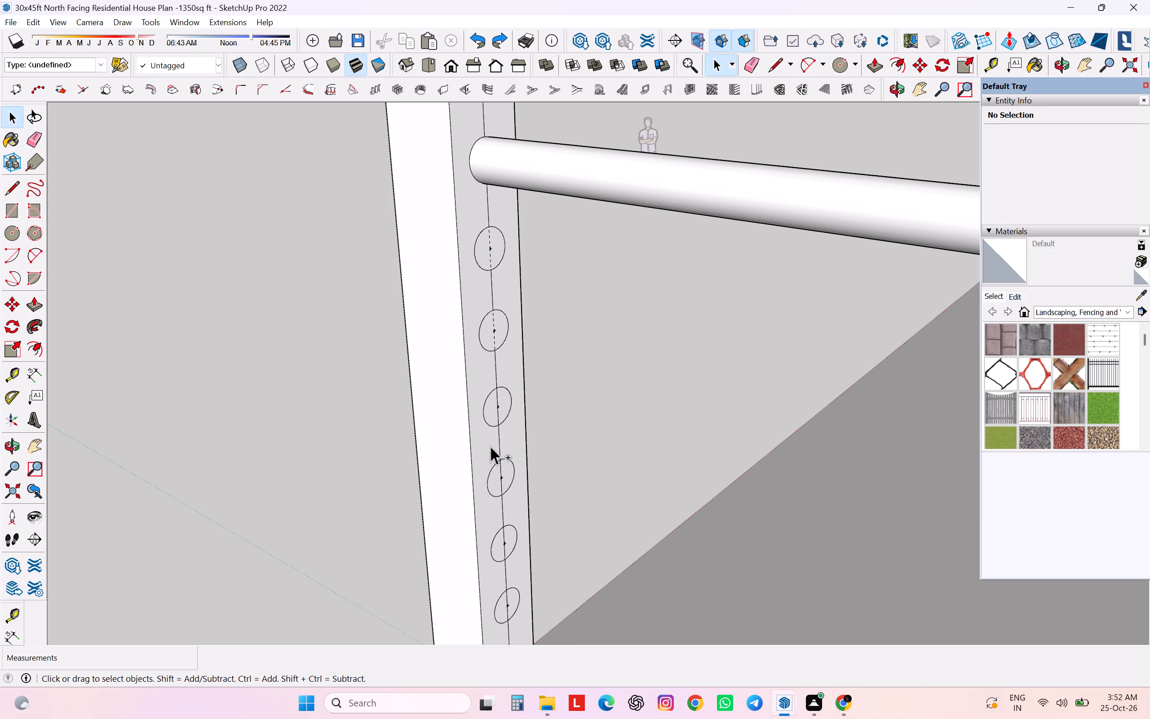
Delete the centre-line segments inside the third to seventh circles on the post's face.
left_click(498, 415)
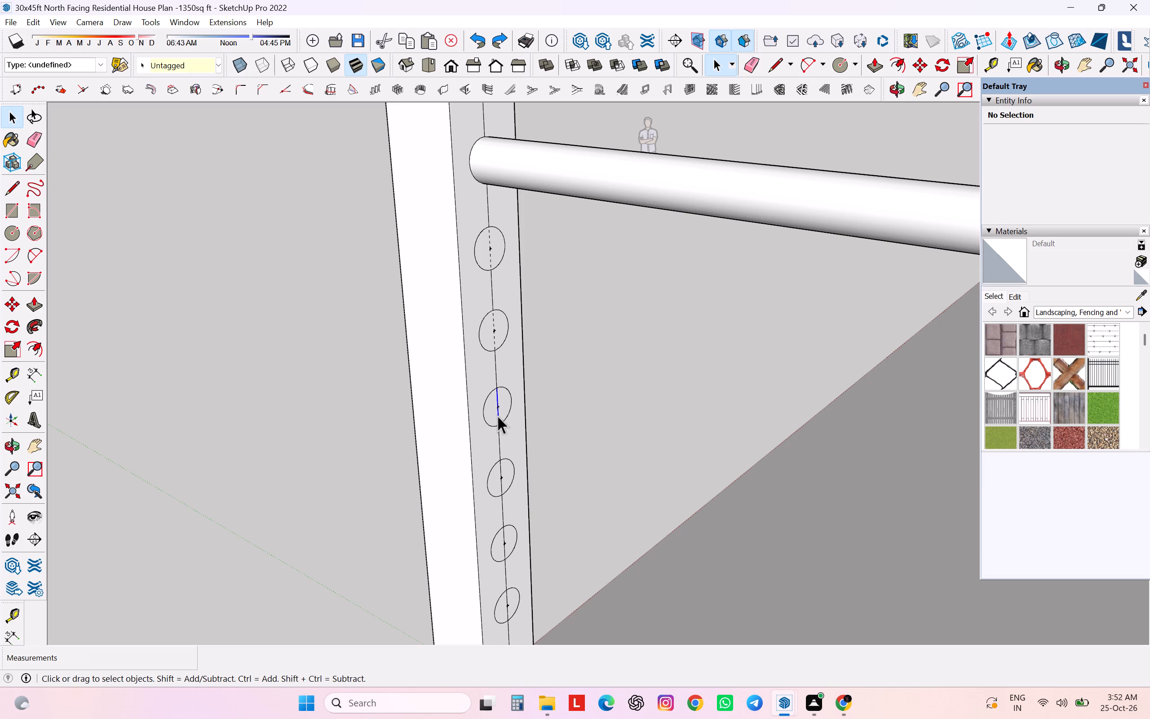
key("Delete")
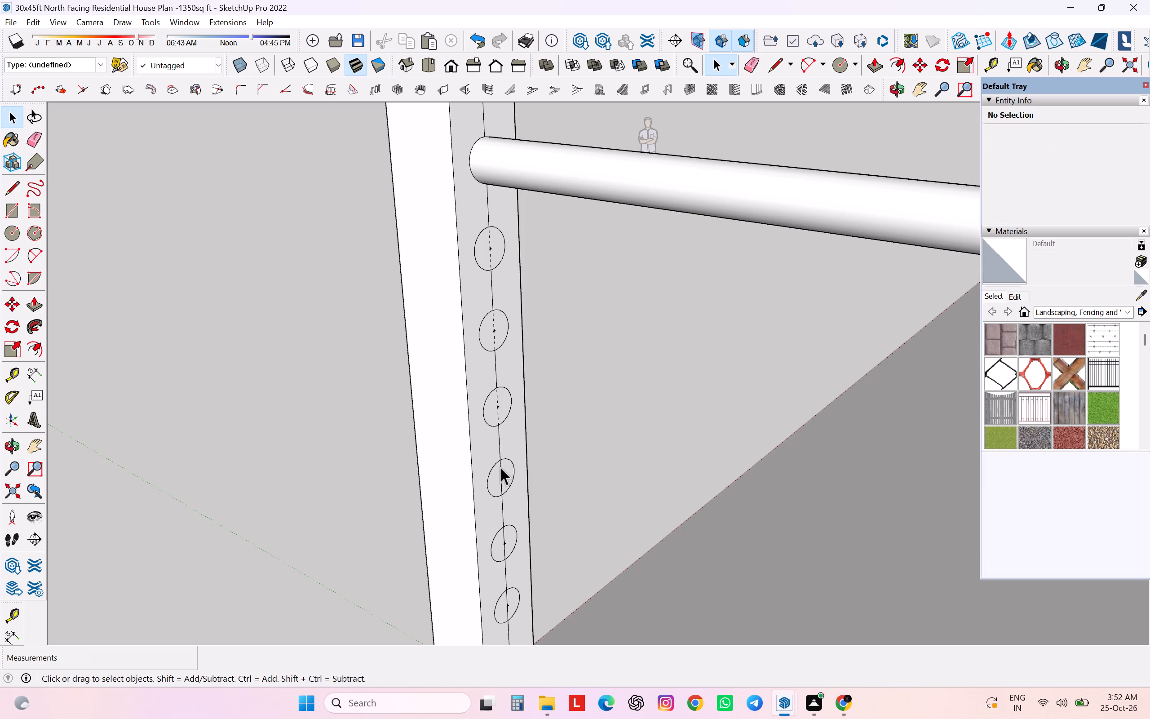
left_click(500, 466)
key("Delete")
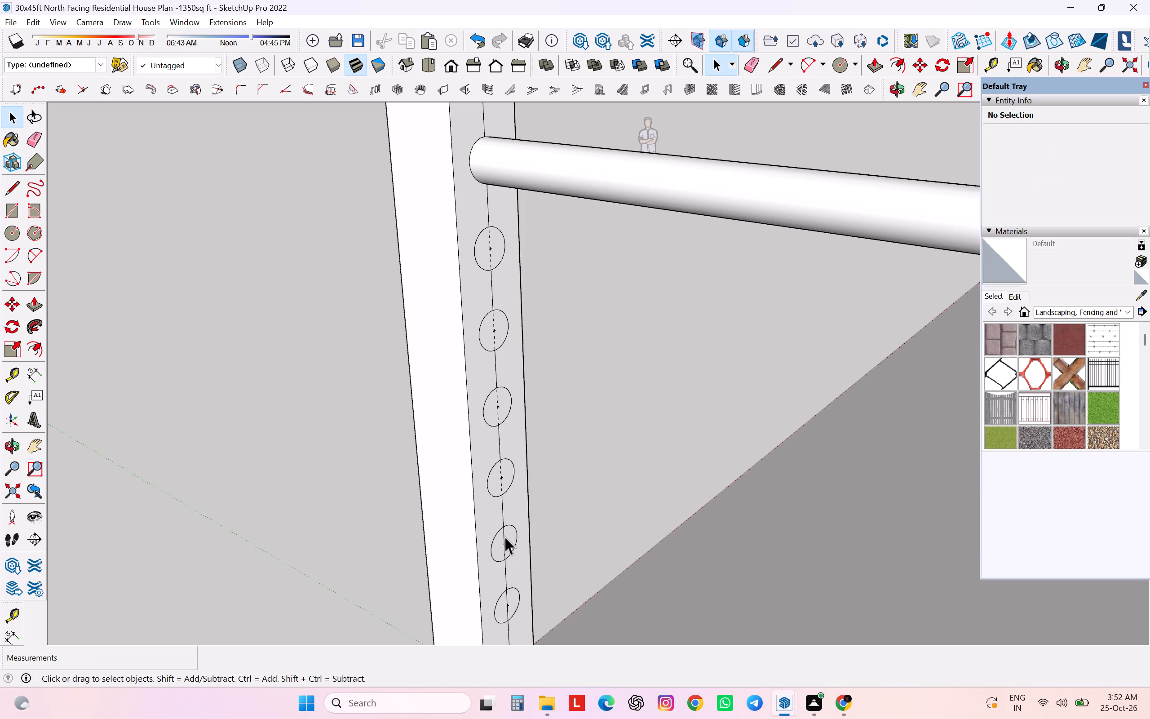
left_click(503, 536)
key("Delete")
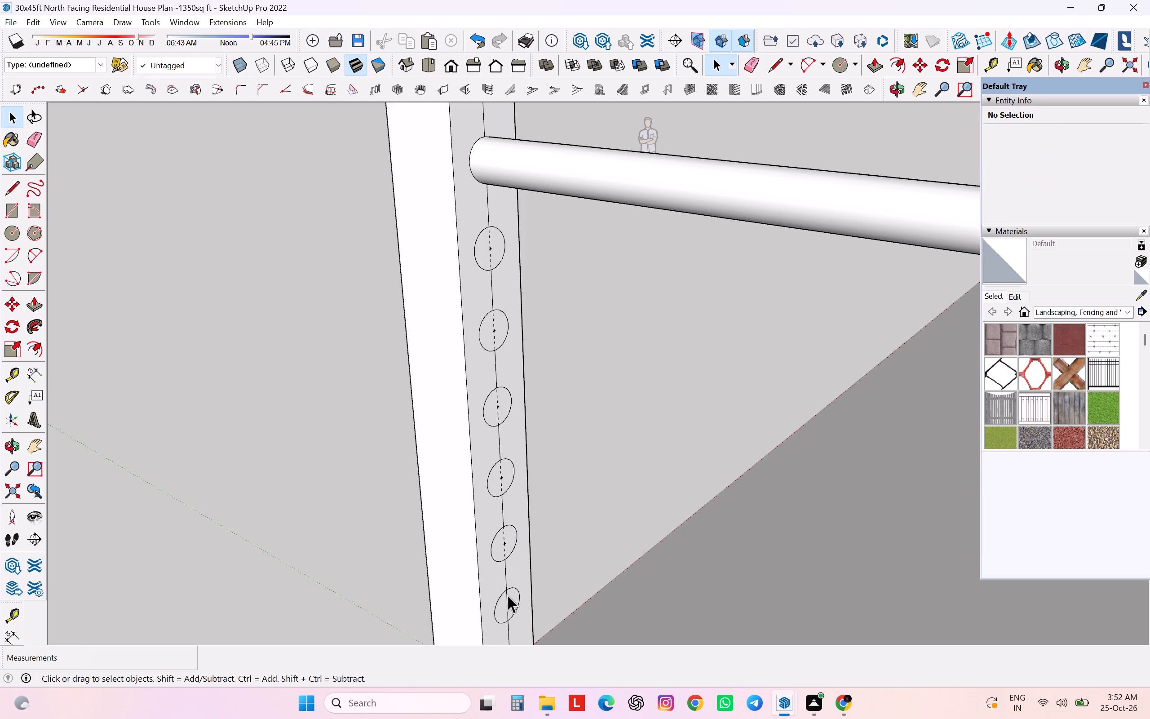
left_click(507, 595)
key("Delete")
scroll(517, 504, "down", 3)
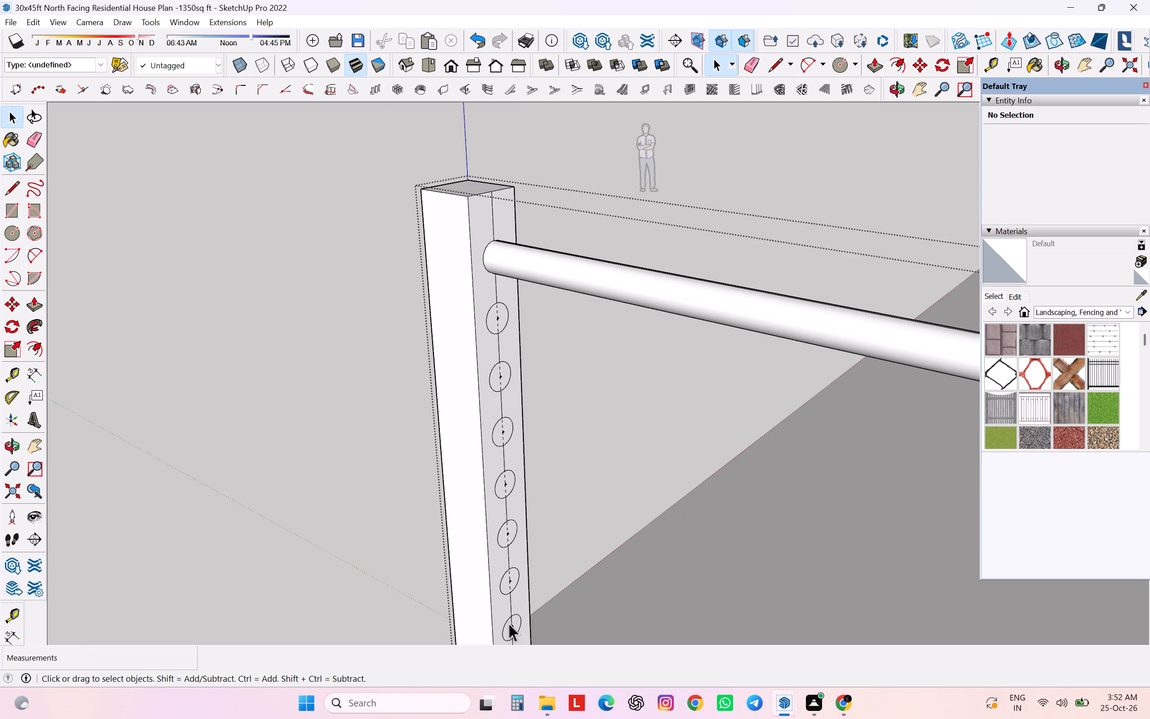
scroll(513, 462, "down", 6)
scroll(517, 555, "up", 6)
scroll(498, 601, "up", 8)
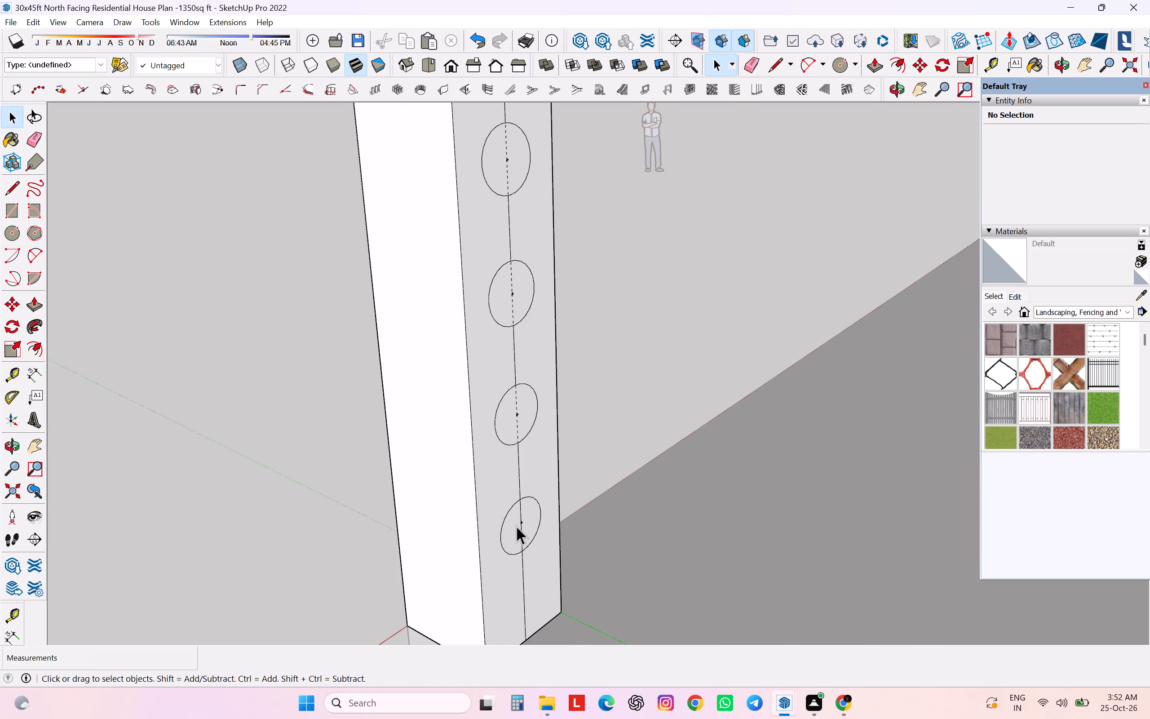
left_click(523, 511)
key("Delete")
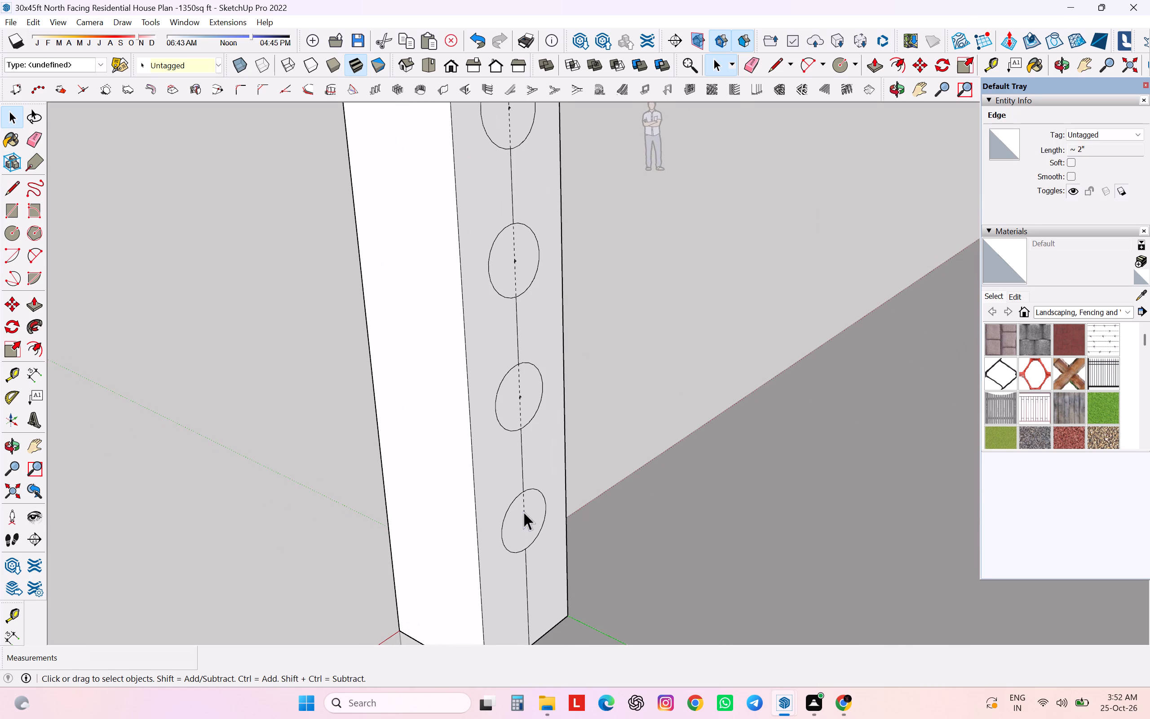
Delete the centre-line segments on the post's face from below the bottom circle up to the third circle below the top rail.
left_click(518, 341)
key("Delete")
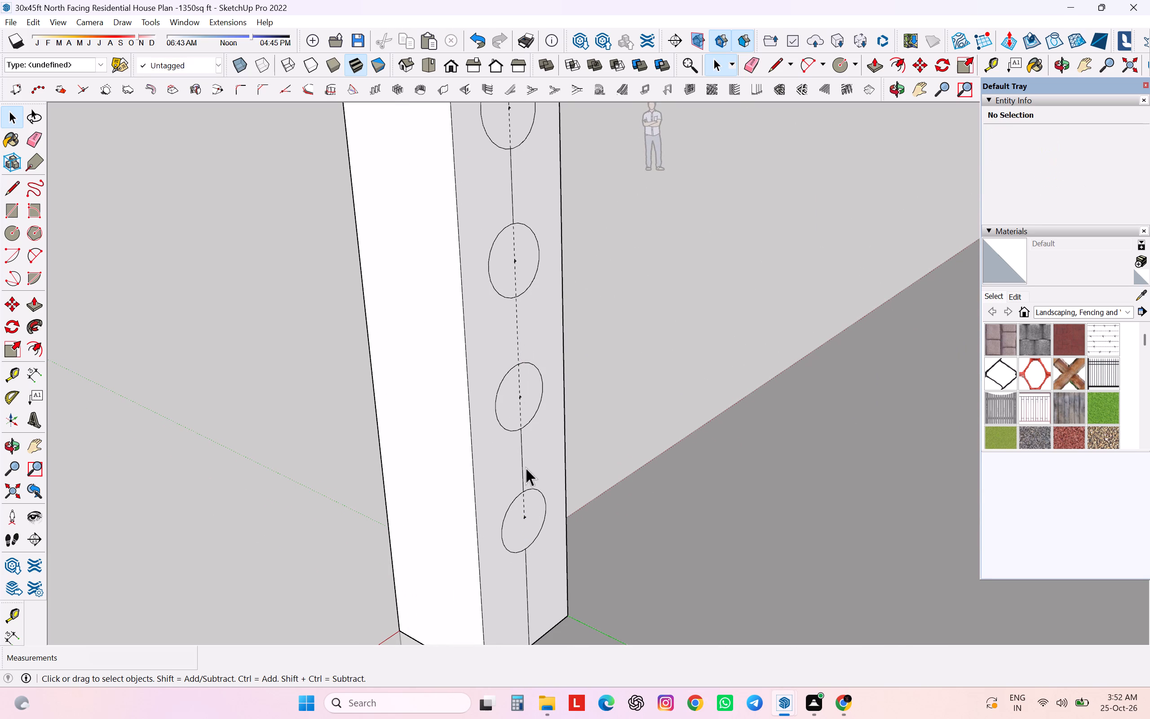
left_click(523, 468)
key("Delete")
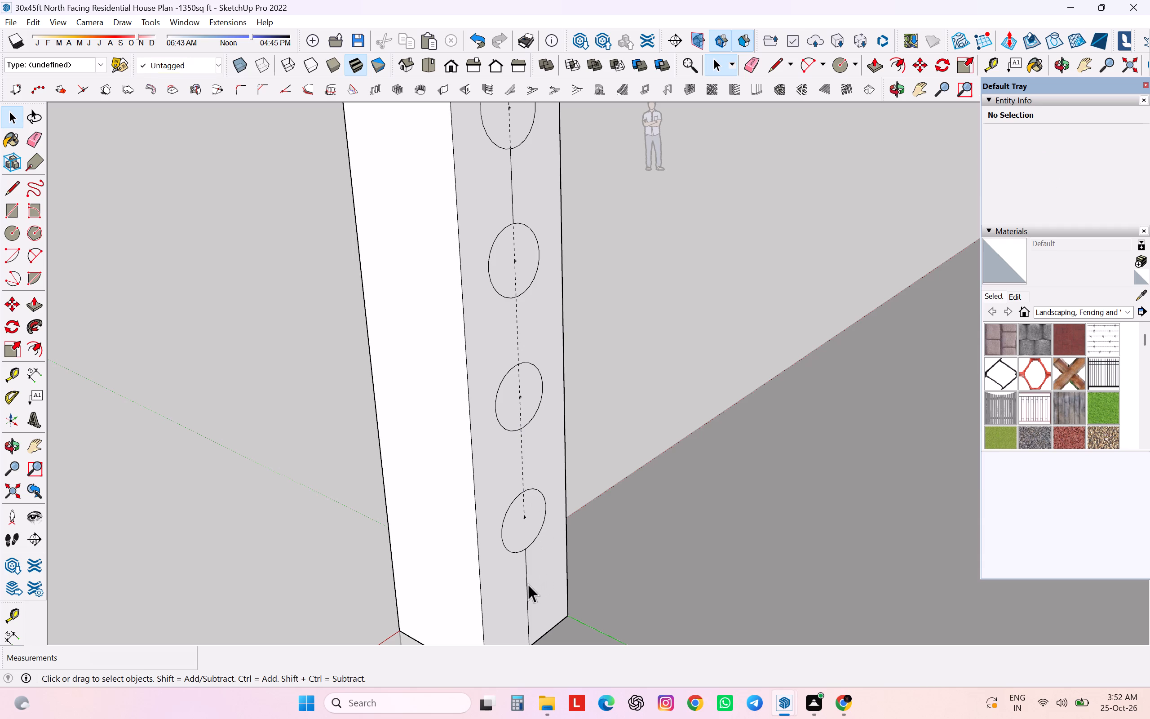
left_click(526, 584)
key("Delete")
left_click(513, 212)
key("Delete")
scroll(547, 411, "down", 3)
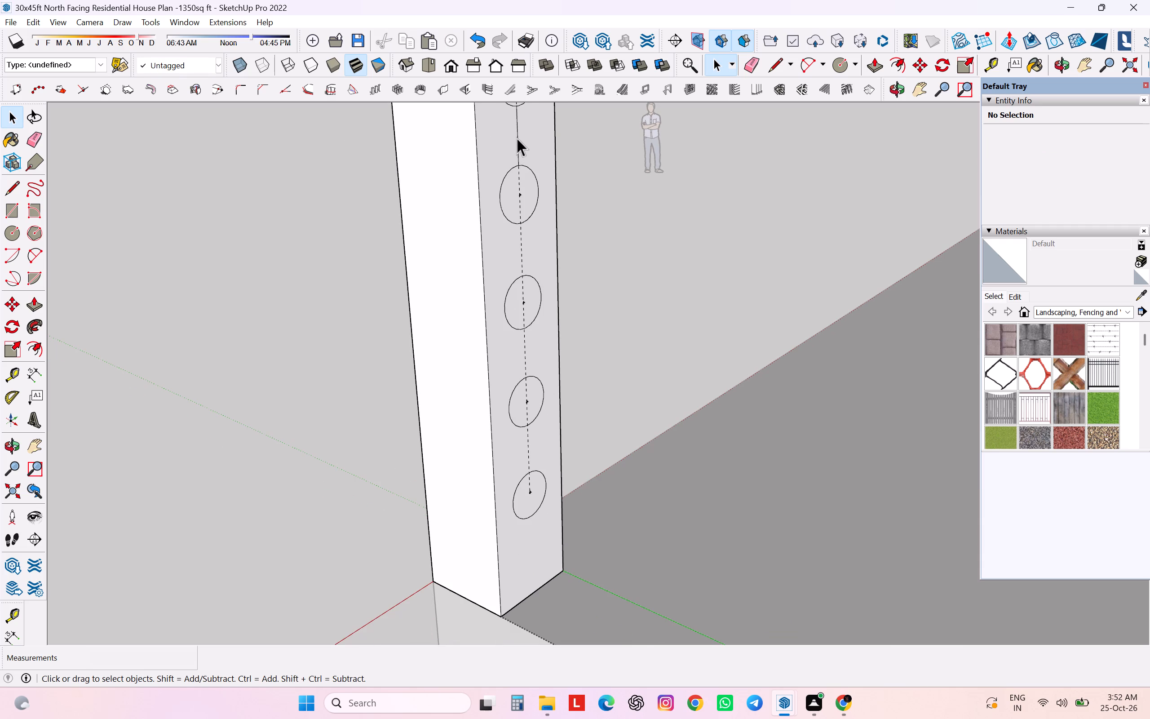
left_click(517, 138)
key("Delete")
Delete the remaining centre-line segments between the upper three circles, below the top rail and above it on the post's face.
scroll(519, 234, "down", 10)
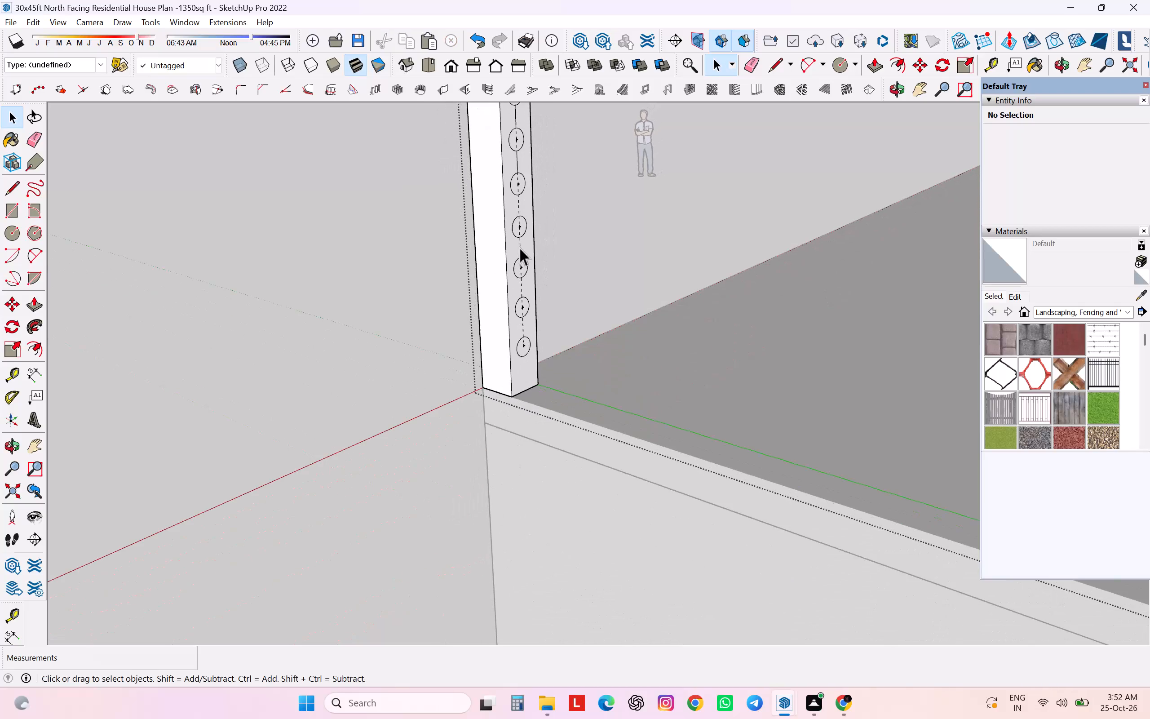
left_click(518, 164)
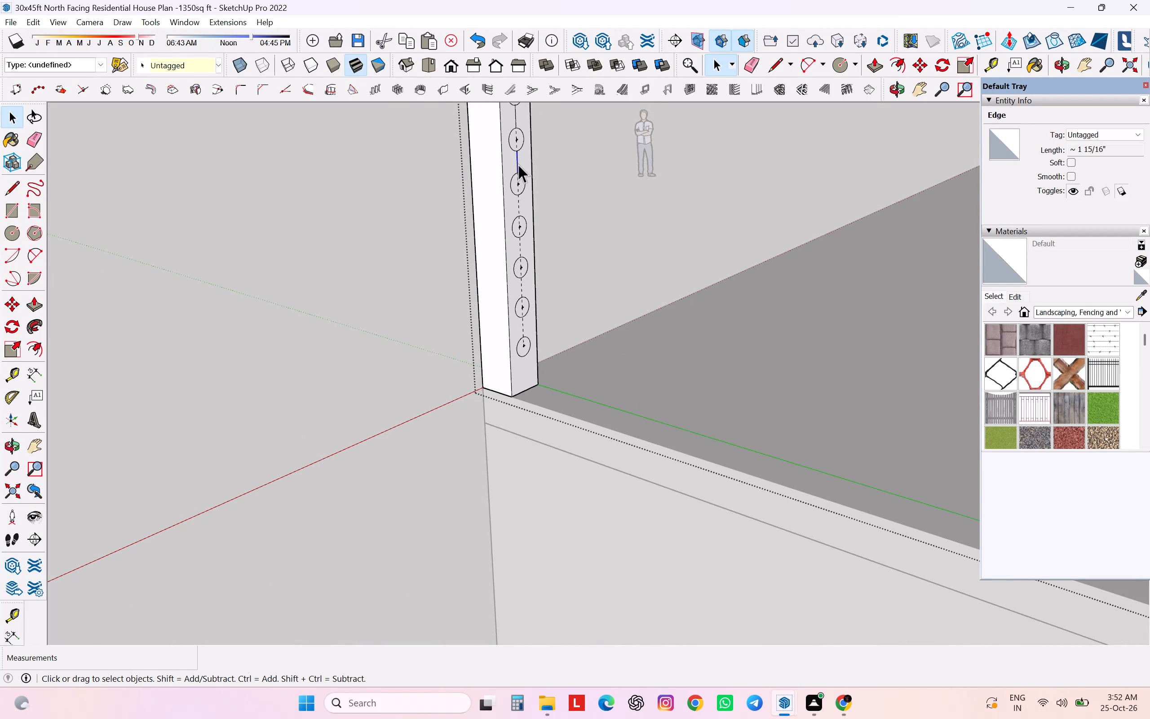
key("Delete")
middle_click_drag(508, 177, 509, 276)
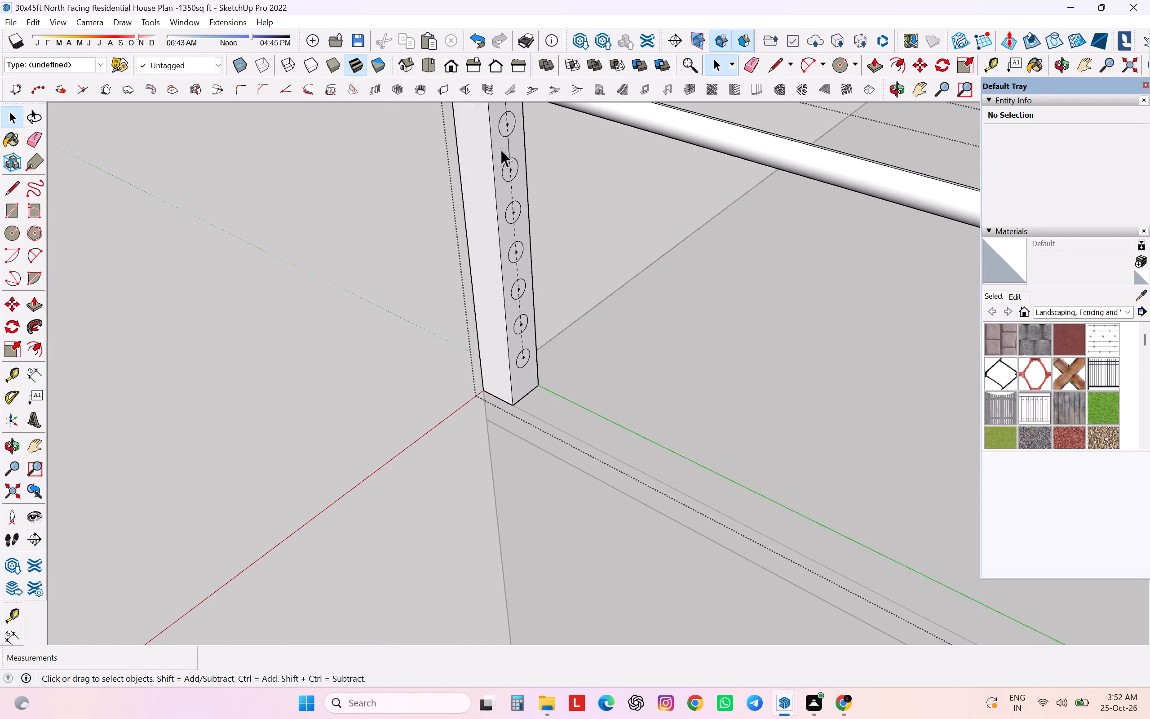
scroll(506, 140, "up", 7)
left_click(509, 142)
key("Delete")
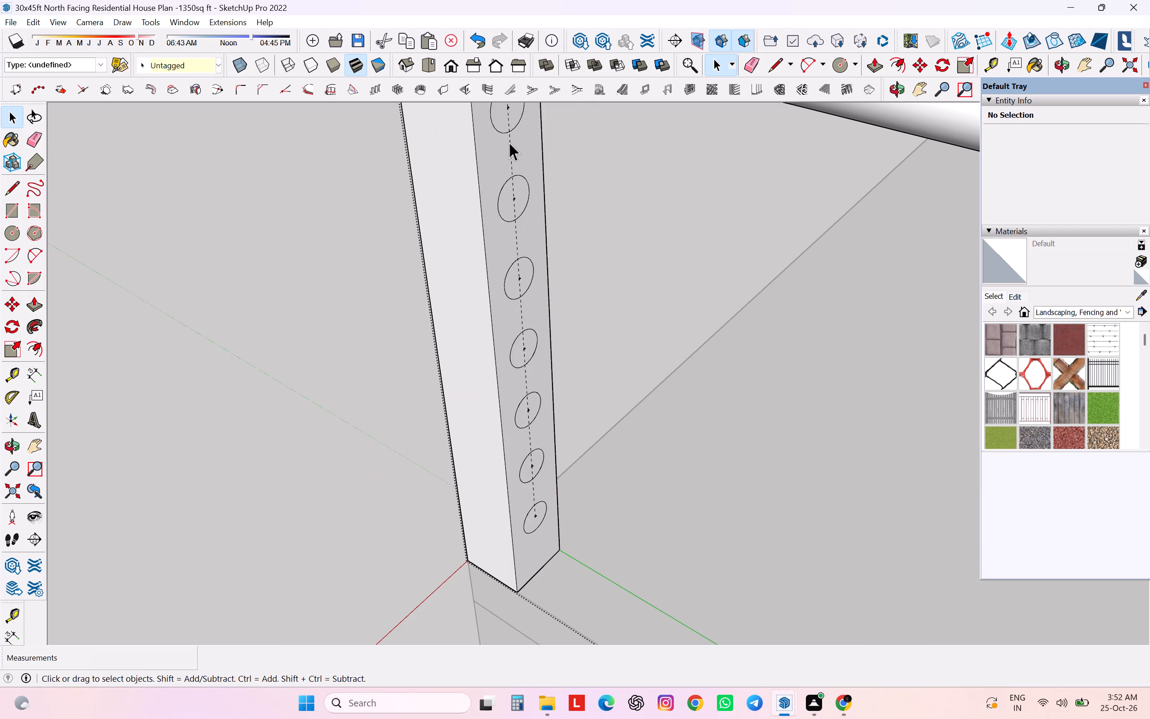
scroll(562, 324, "down", 8)
scroll(532, 198, "up", 6)
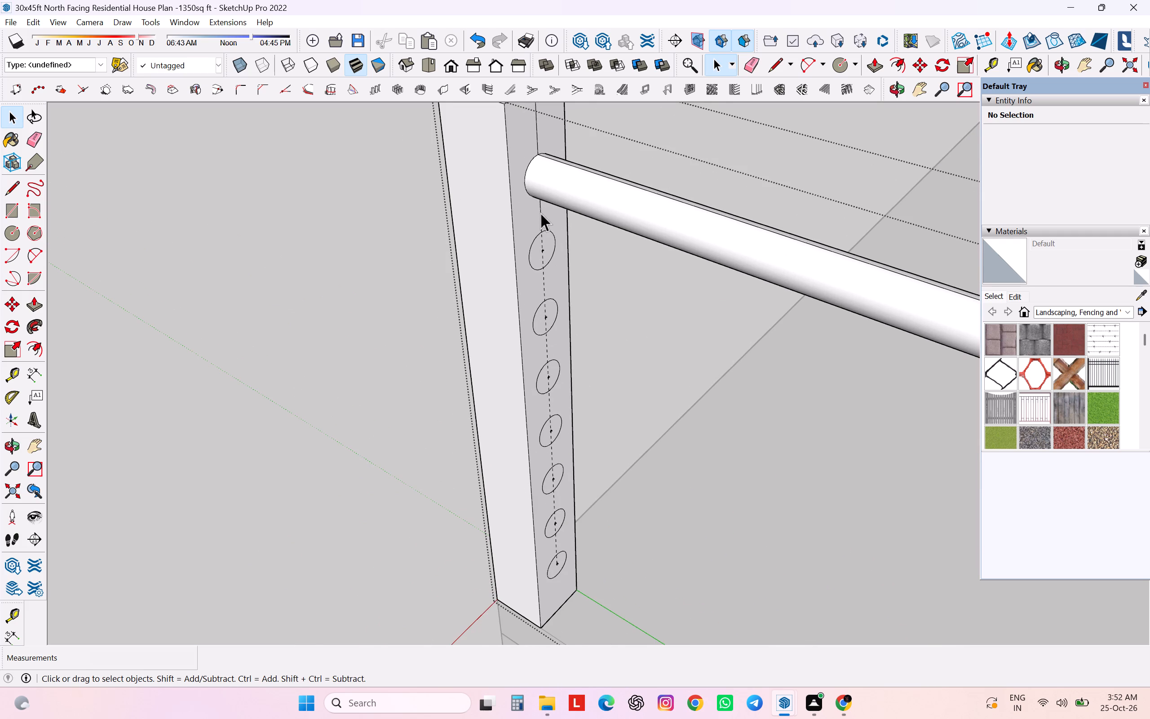
left_click(540, 213)
key("Delete")
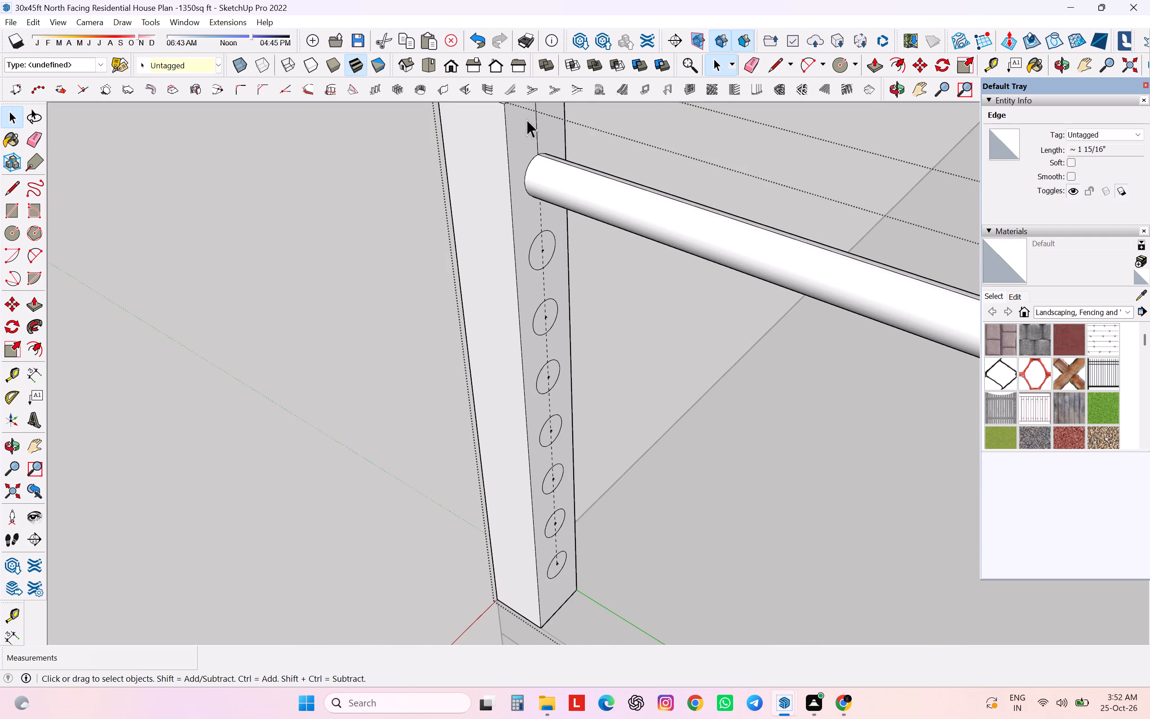
left_click(536, 122)
key("Delete")
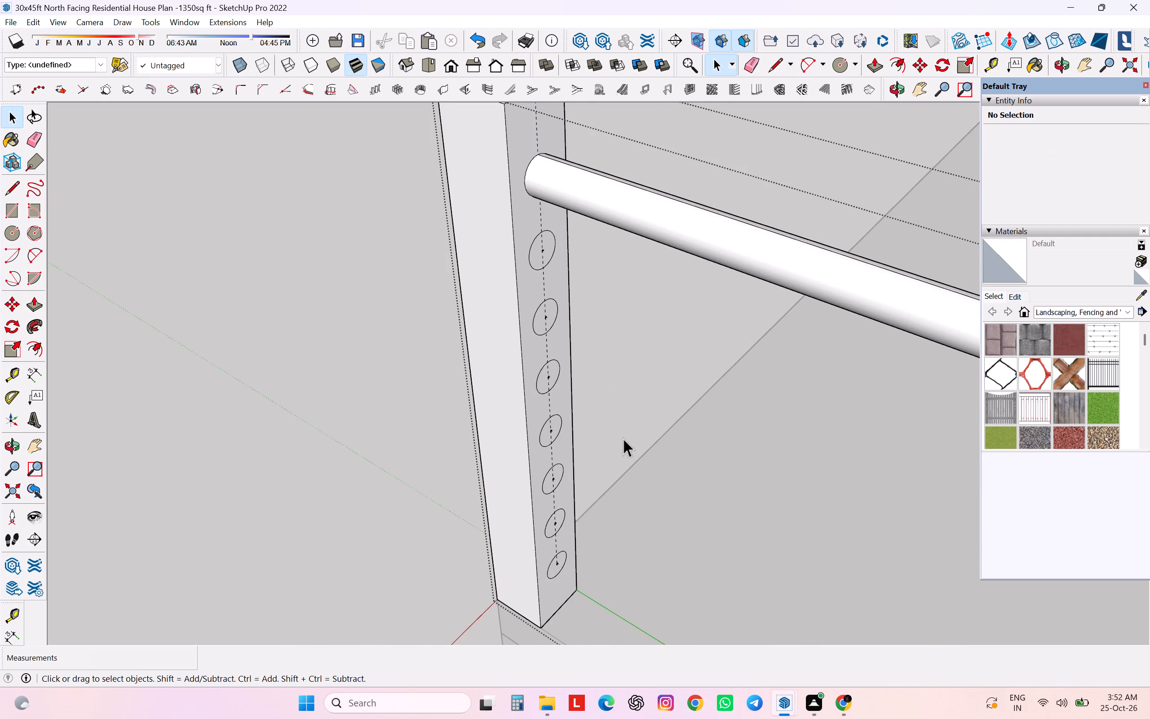
Push/Pull the first circle below the top rail about 13' 4 9/16" so it ends flush with that rail.
key("p")
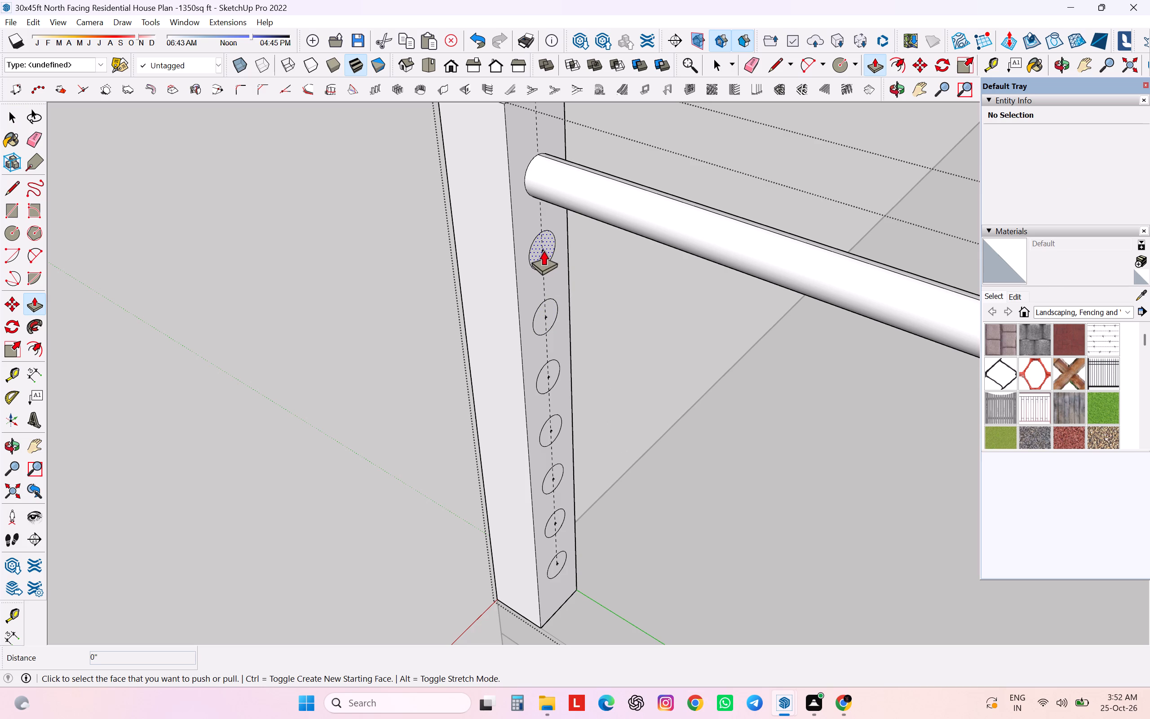
left_click(543, 250)
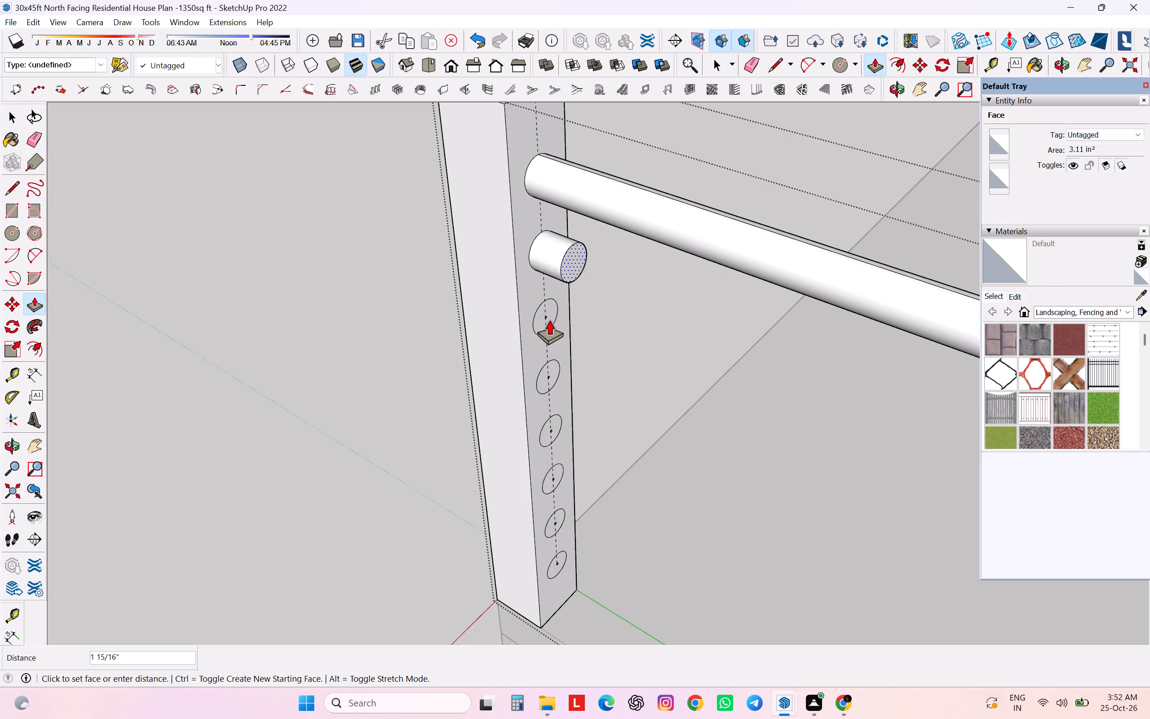
scroll(561, 354, "down", 12)
scroll(589, 399, "down", 9)
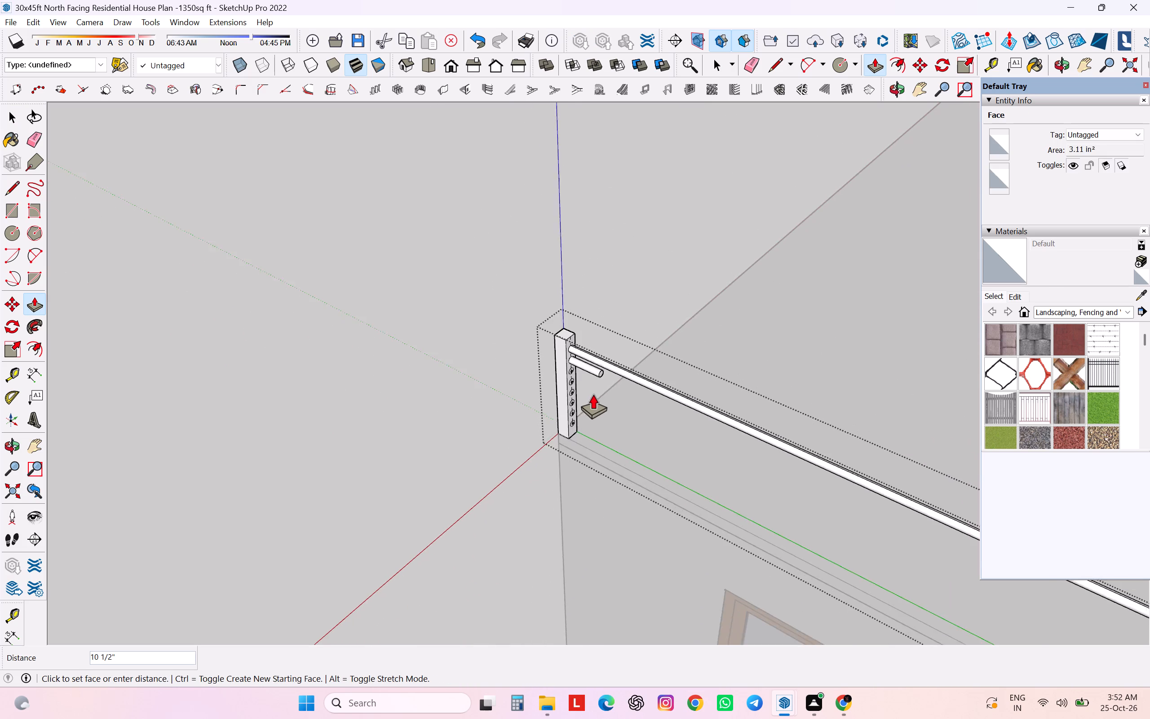
scroll(593, 394, "down", 8)
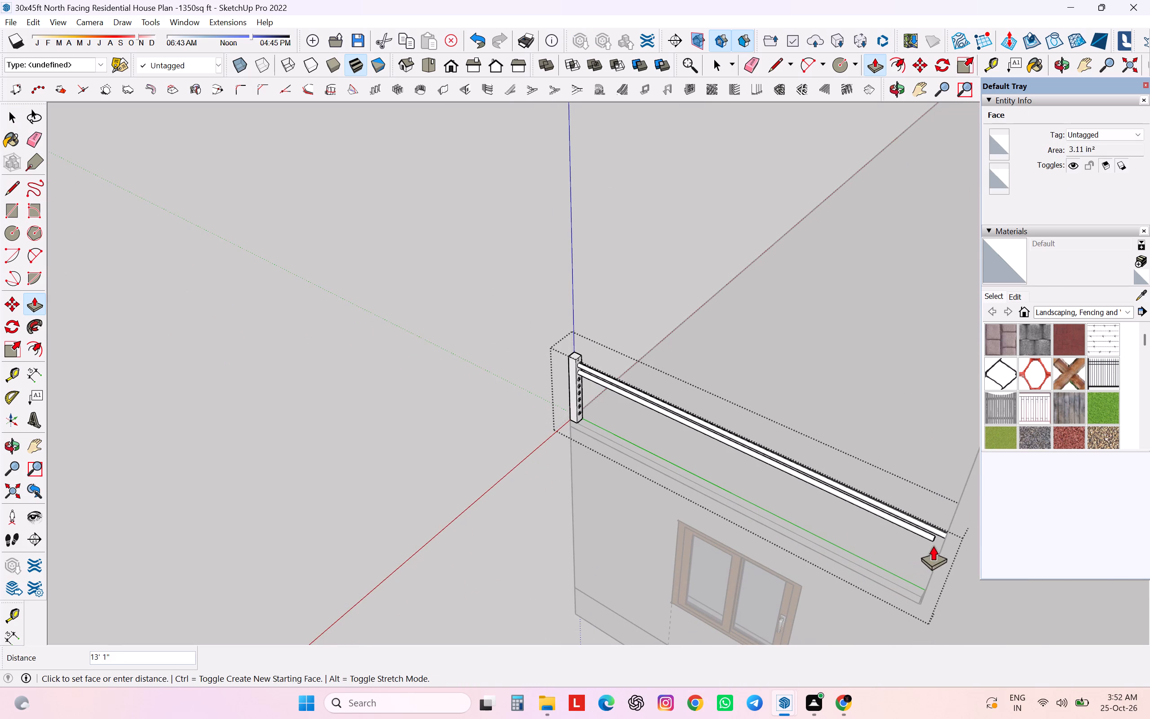
left_click(955, 519)
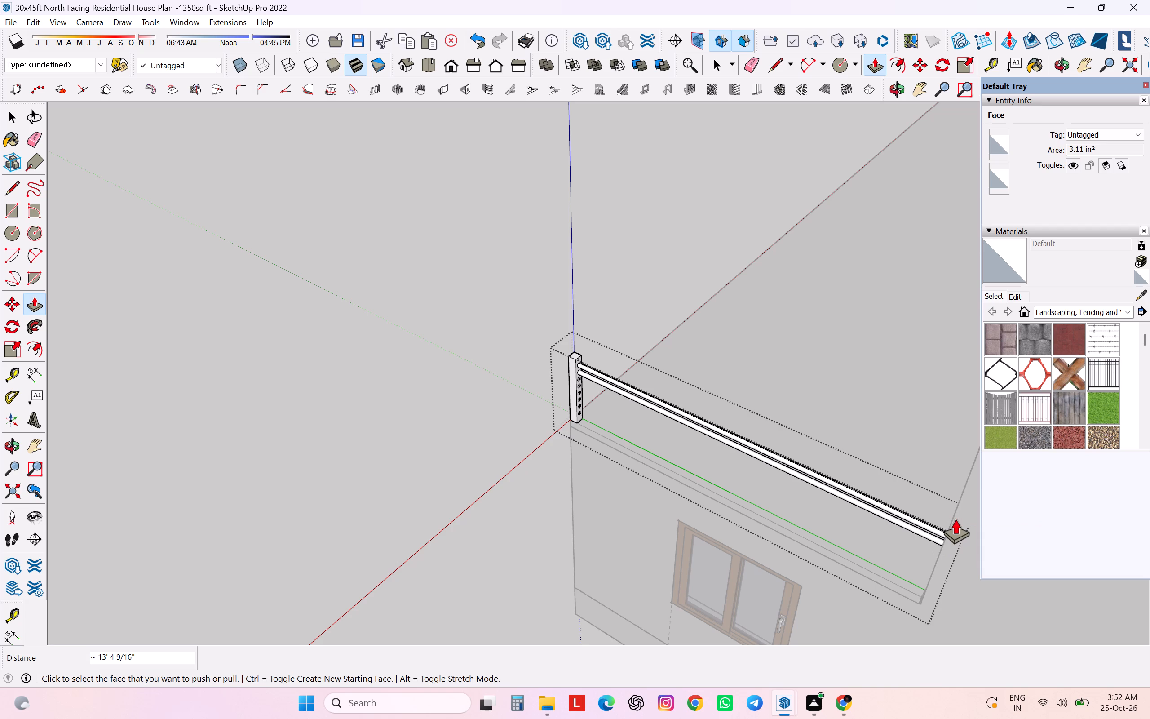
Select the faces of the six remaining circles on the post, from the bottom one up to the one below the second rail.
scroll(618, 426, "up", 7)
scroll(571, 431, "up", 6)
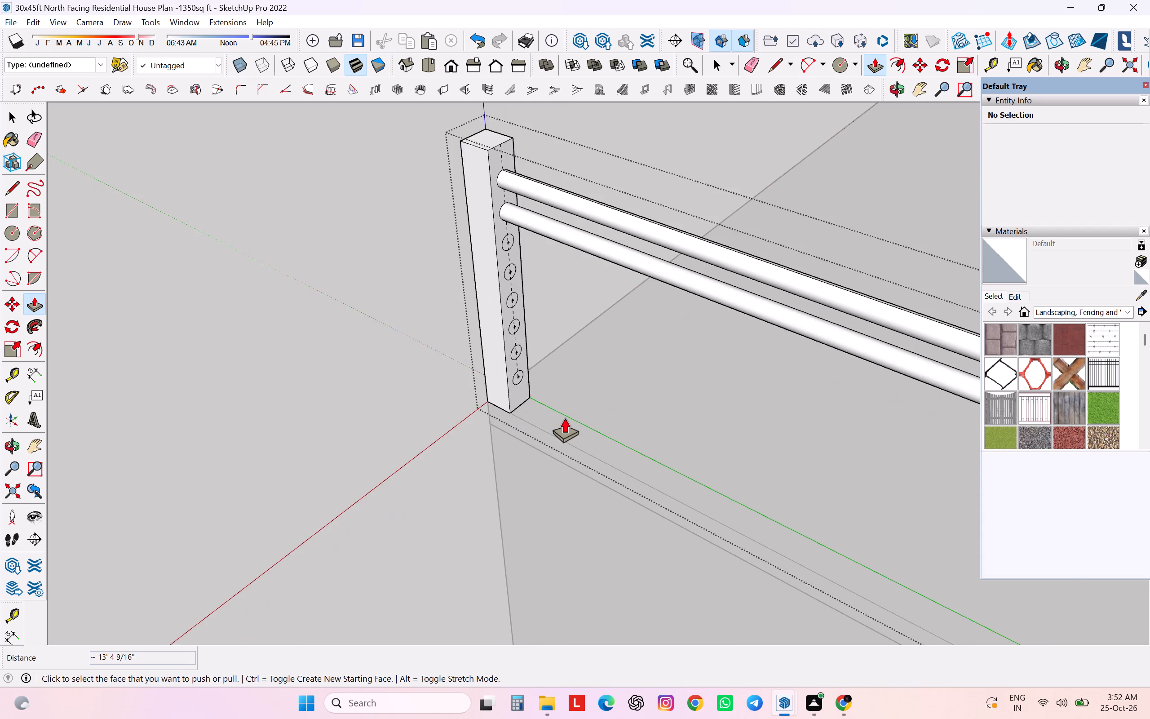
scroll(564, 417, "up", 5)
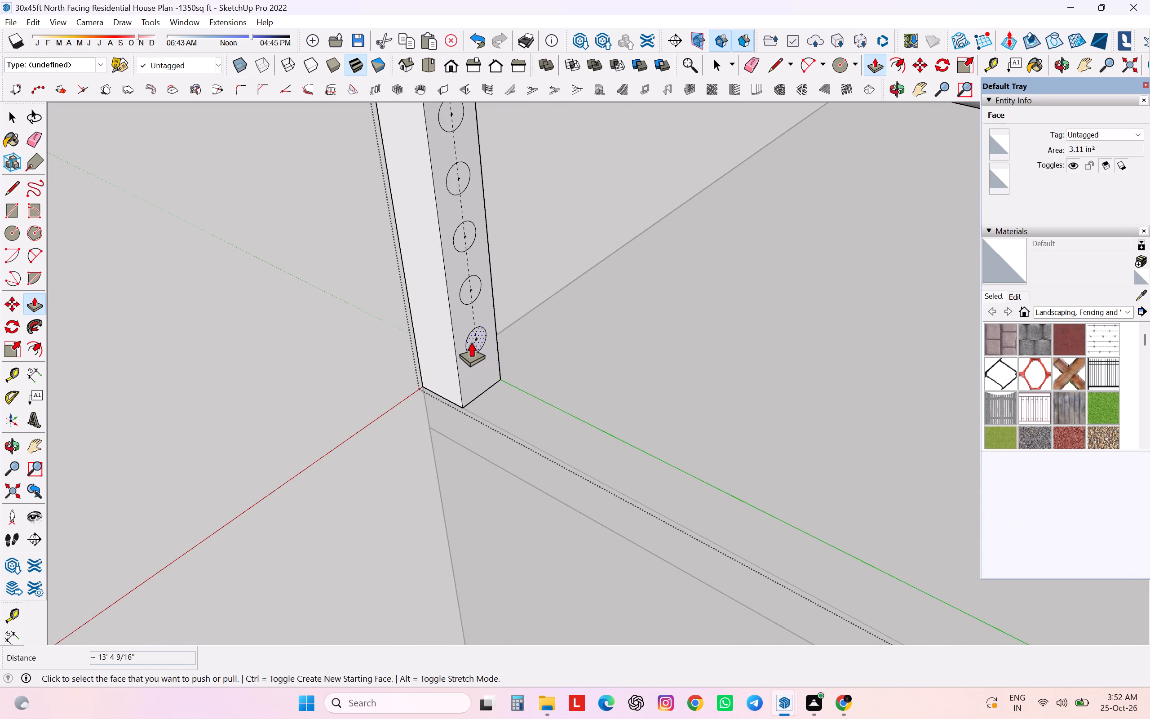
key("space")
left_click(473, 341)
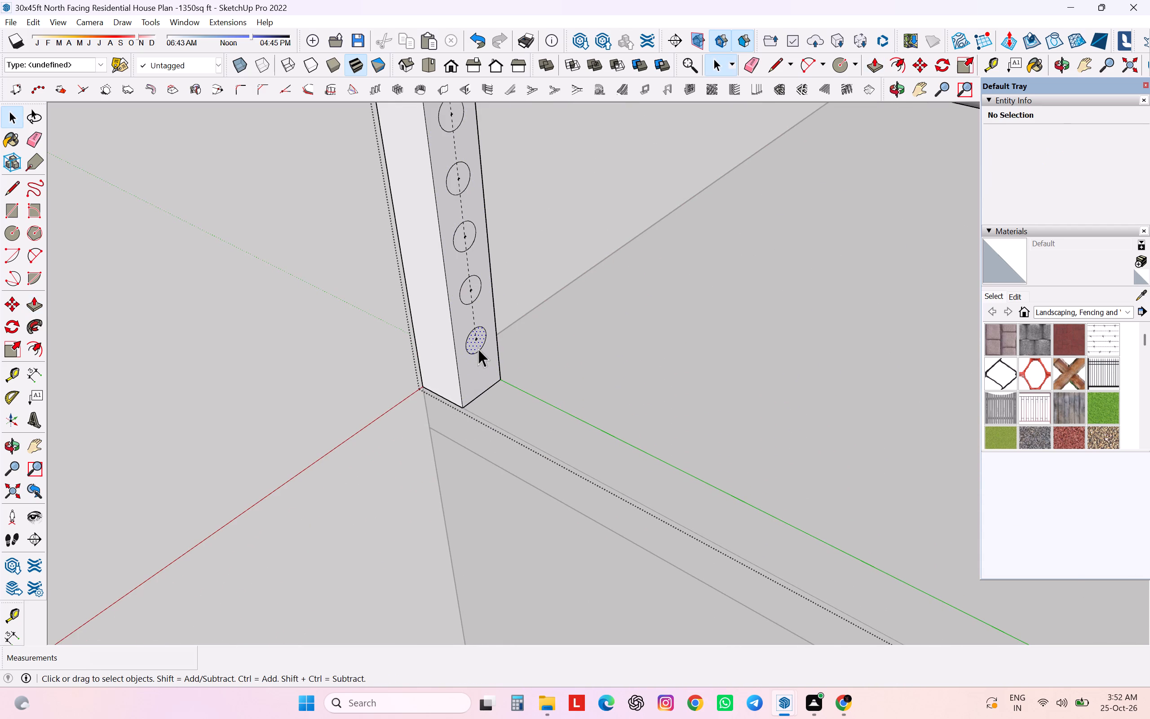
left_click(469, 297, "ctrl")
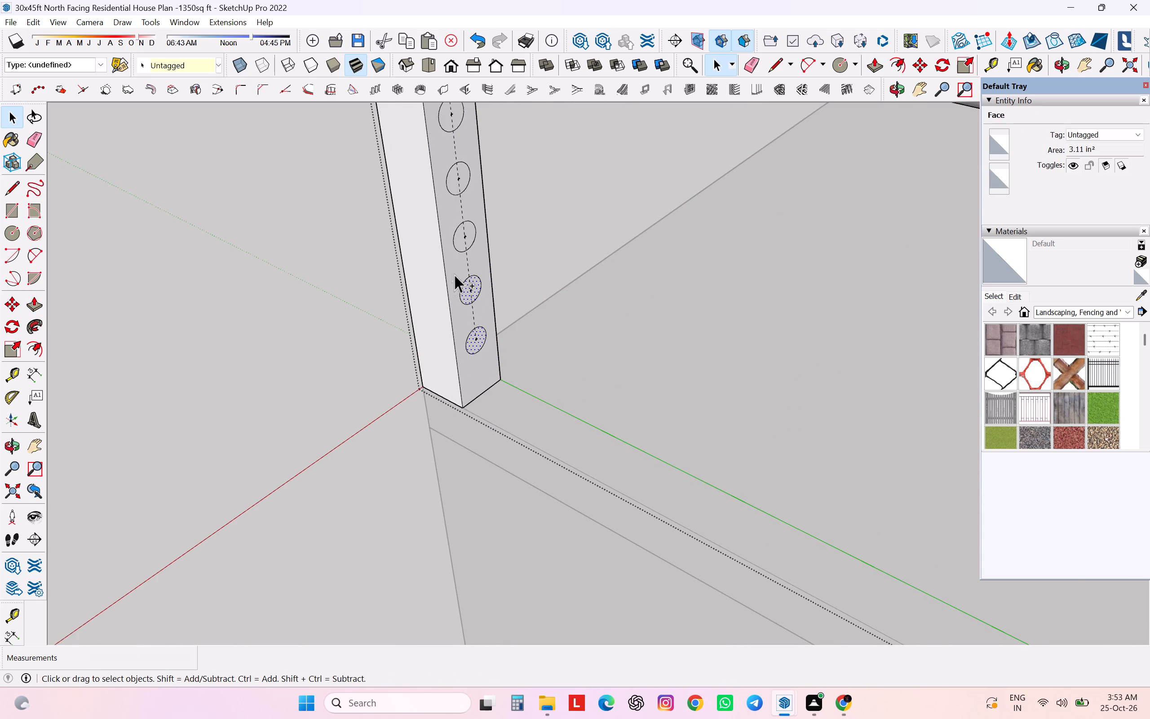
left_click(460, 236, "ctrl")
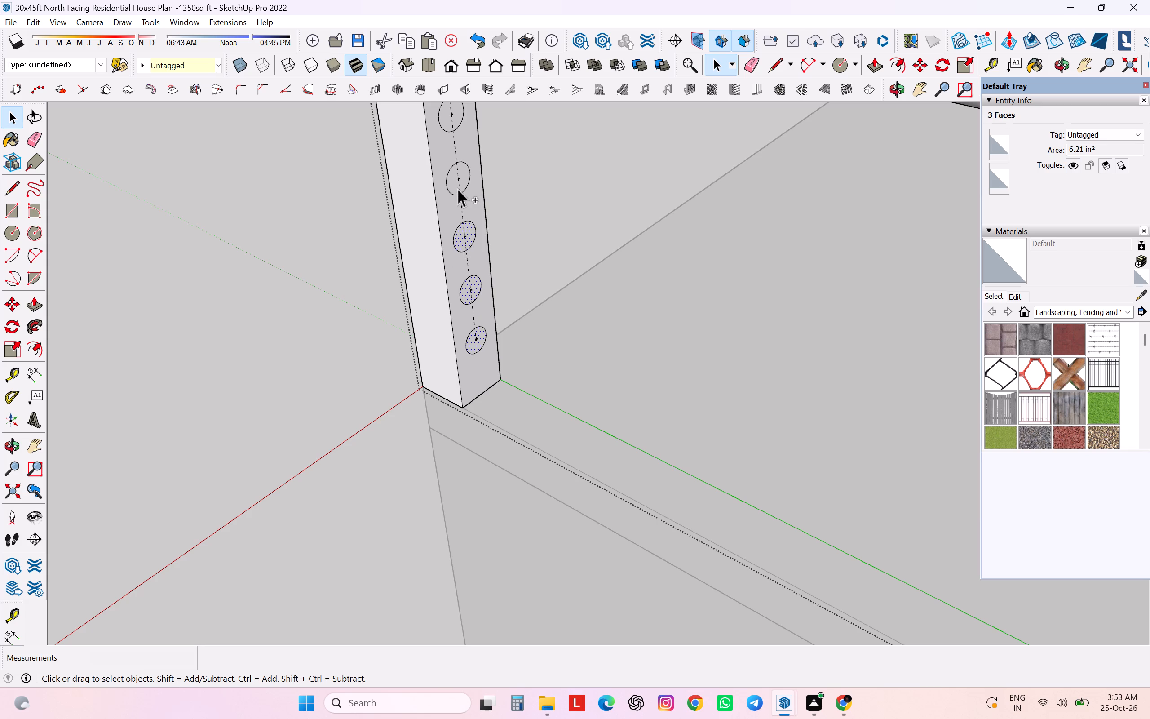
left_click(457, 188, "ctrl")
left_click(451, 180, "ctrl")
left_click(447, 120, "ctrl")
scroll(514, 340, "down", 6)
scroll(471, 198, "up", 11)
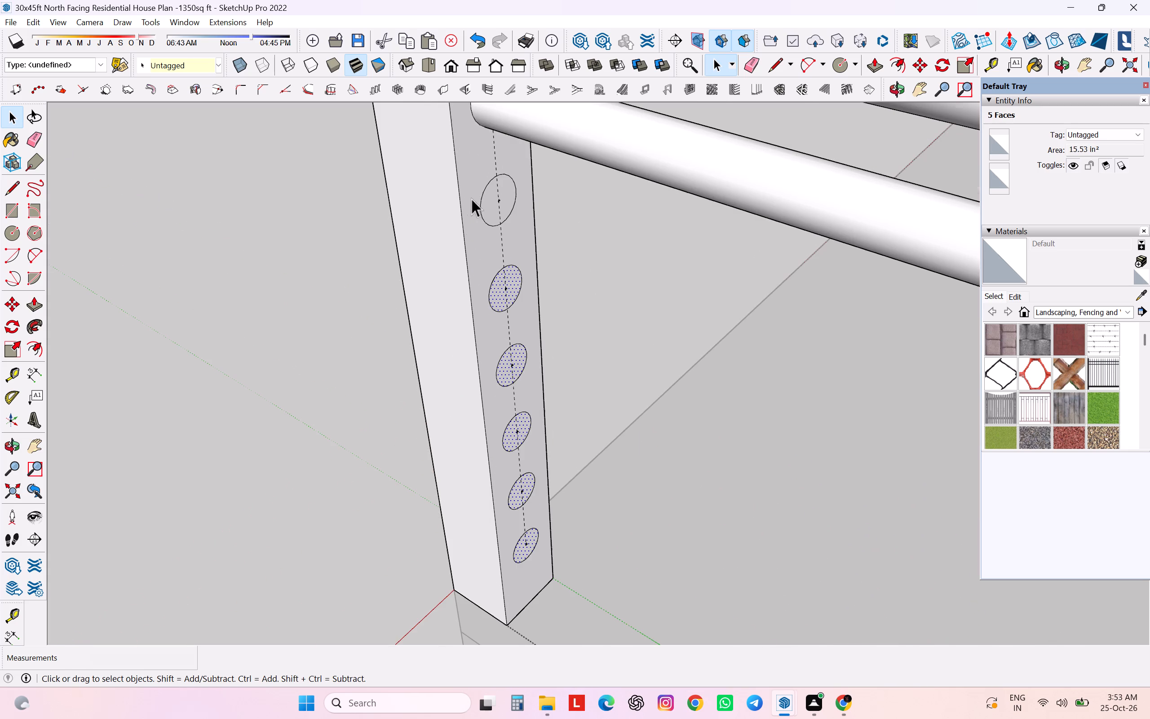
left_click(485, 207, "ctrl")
Push/Pull the circle directly below the second rail about 13' 4 9/16" to the same far end as the rails above.
key("p")
left_click(501, 202)
scroll(541, 210, "down", 3)
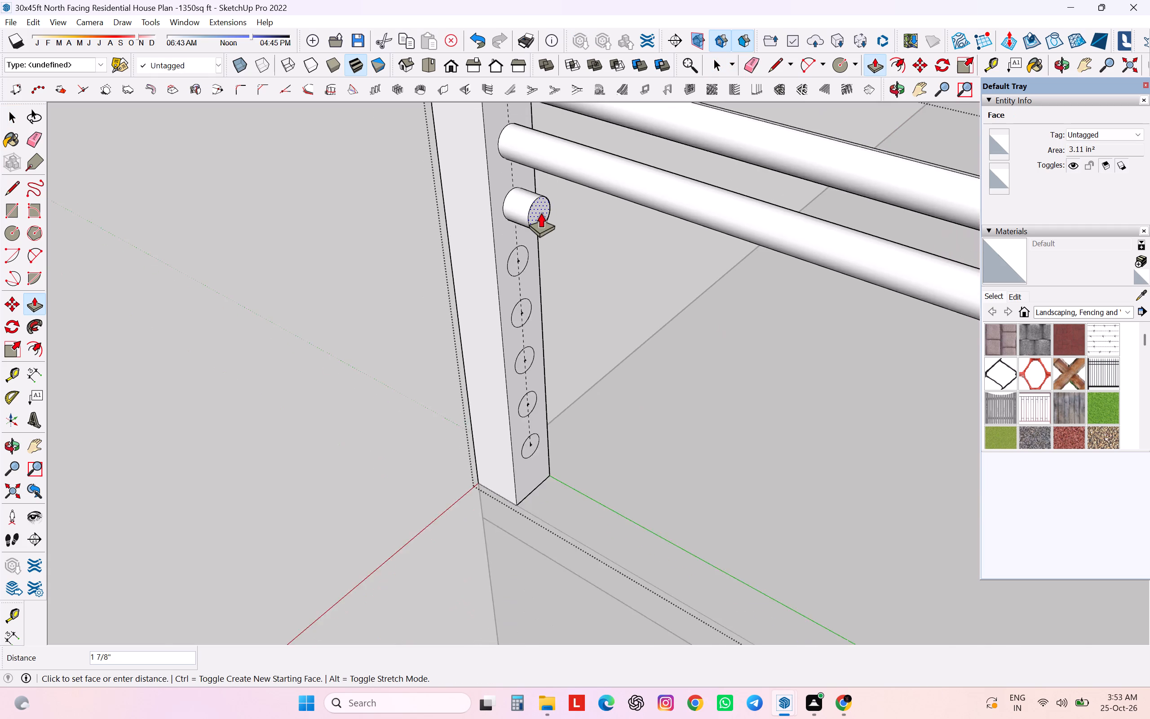
scroll(541, 212, "down", 8)
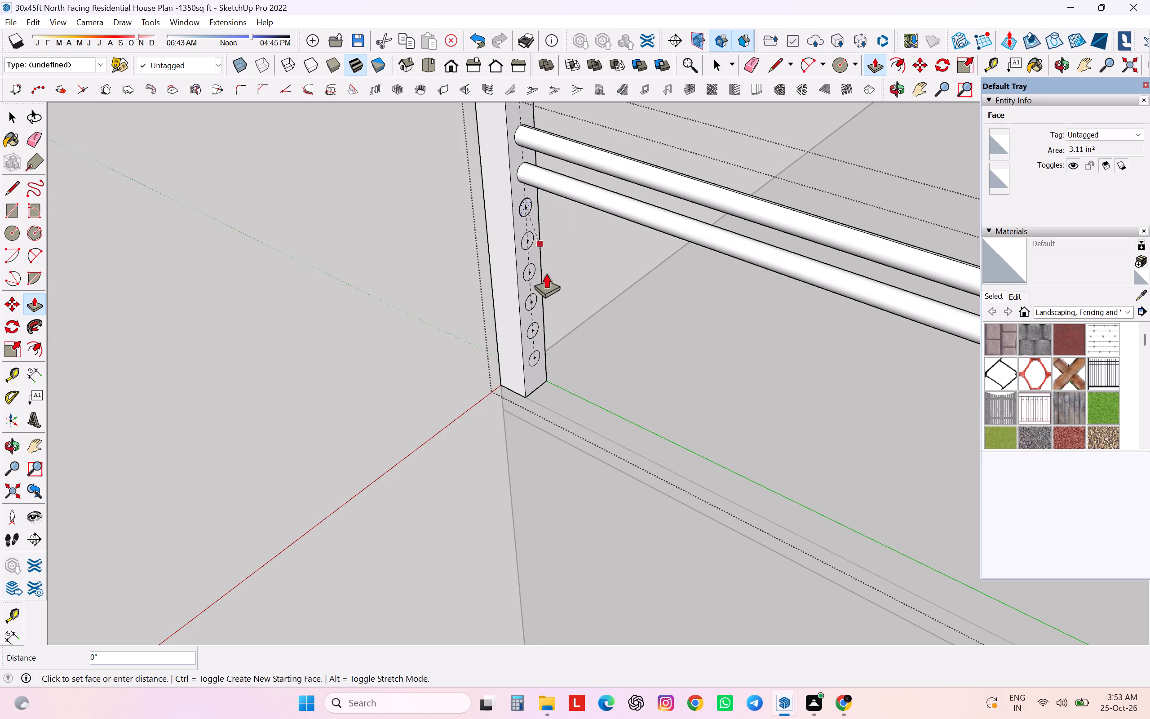
scroll(563, 333, "down", 20)
scroll(563, 333, "down", 3)
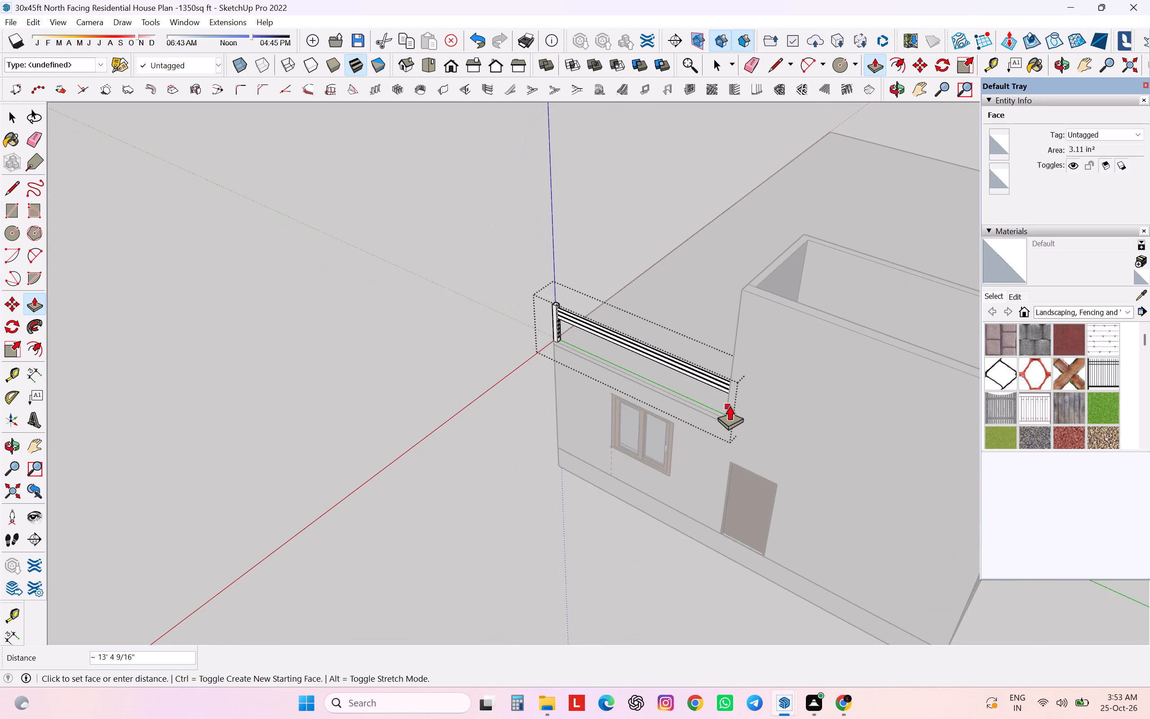
scroll(729, 404, "up", 15)
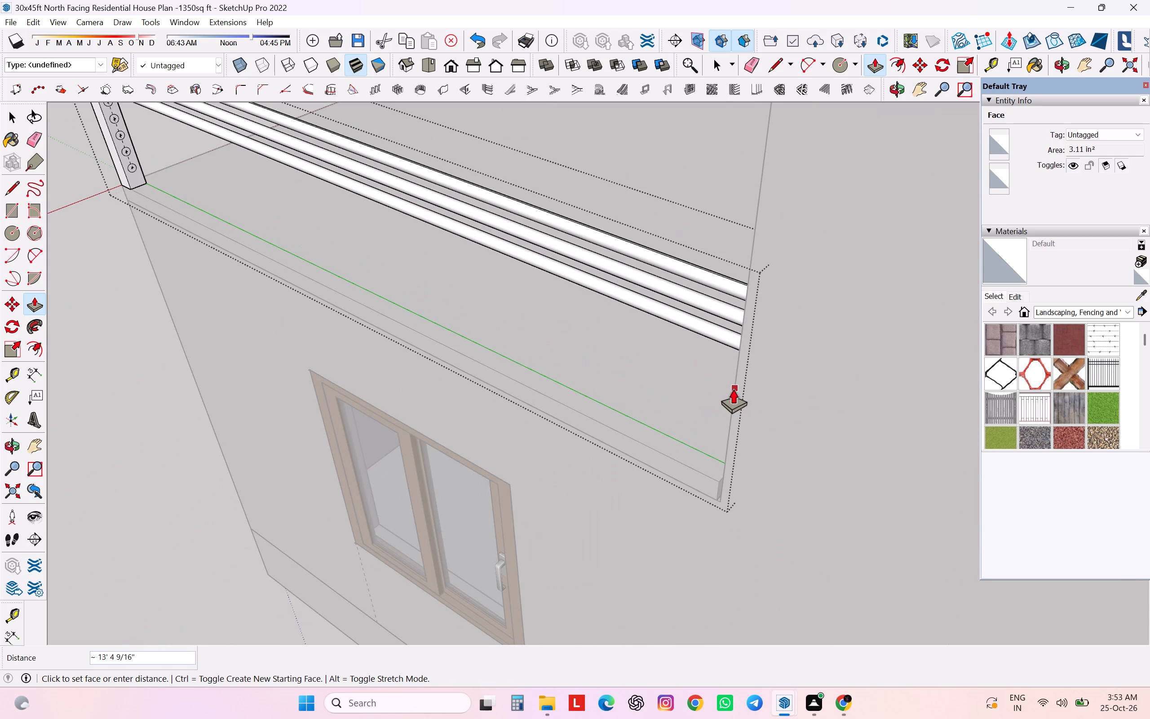
left_click(733, 388)
Push/Pull the five remaining circles by the same 13' 4 9/16" distance, the lowest three first and the two middle ones last.
middle_click_drag(190, 213, 208, 226)
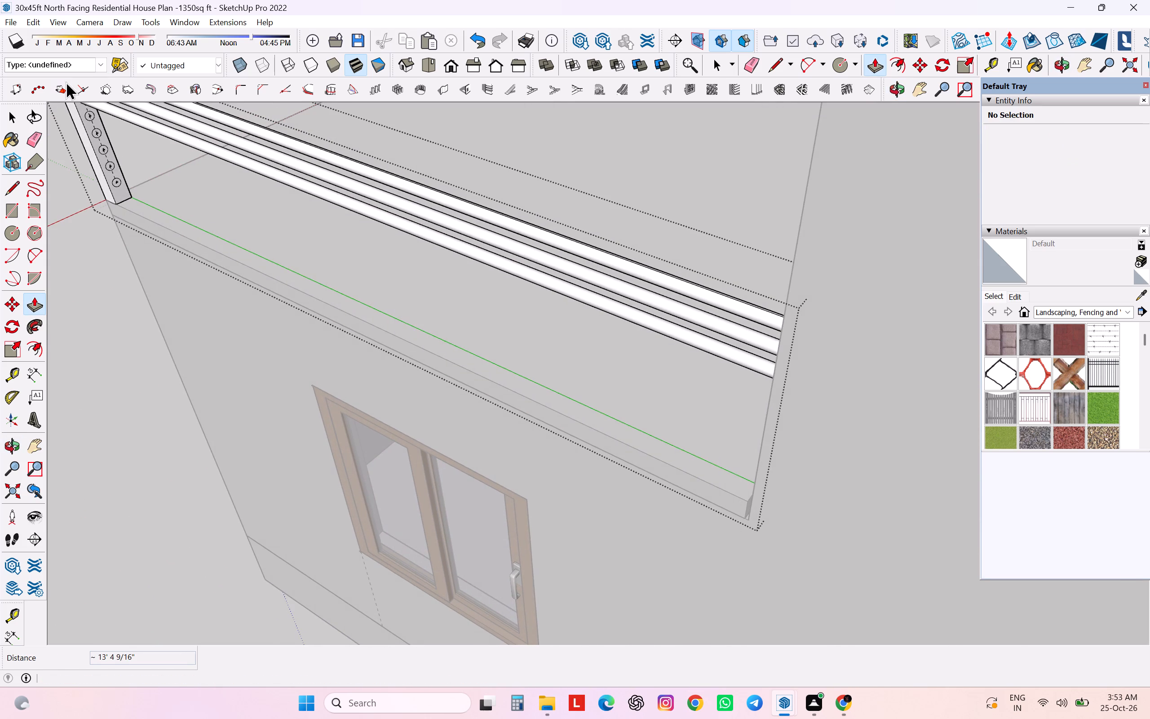
scroll(108, 142, "up", 7)
scroll(125, 212, "up", 7)
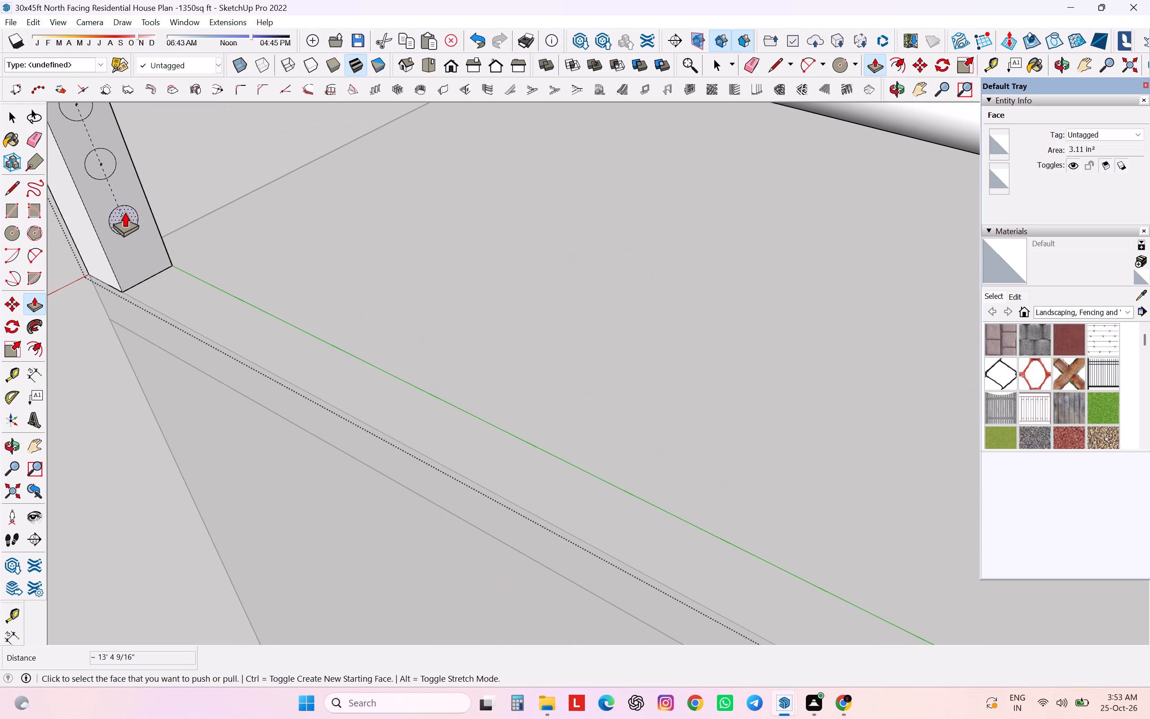
double_click(125, 212)
double_click(107, 167)
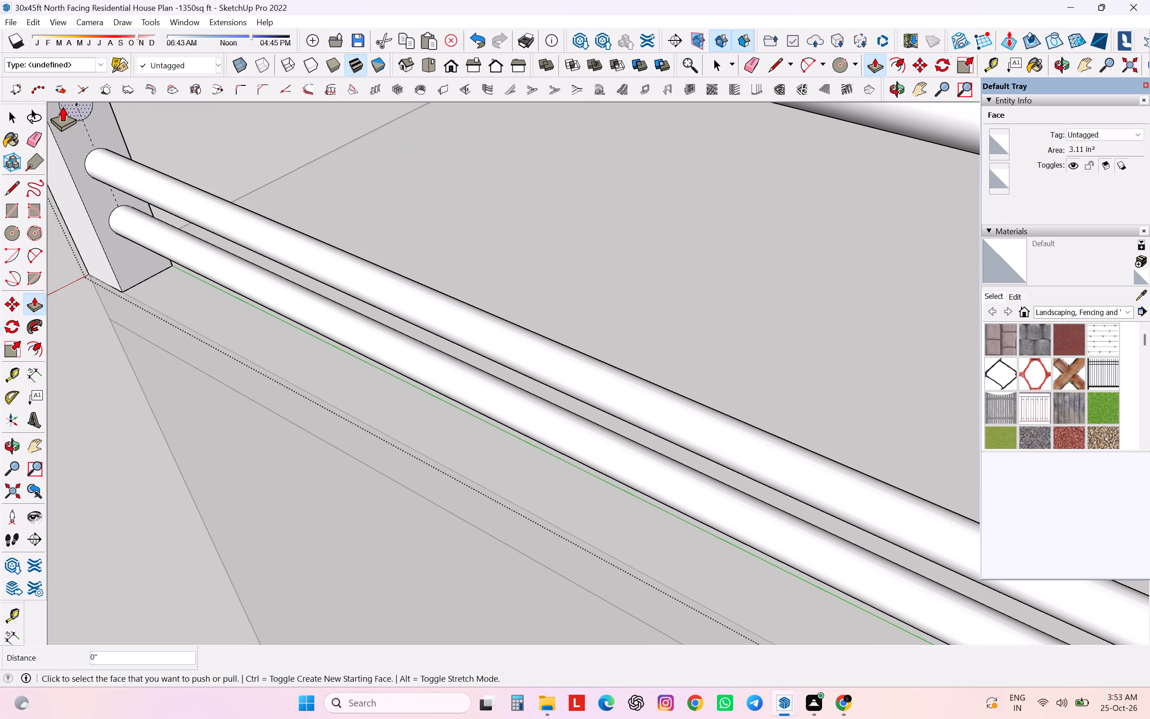
double_click(72, 109)
scroll(170, 429, "down", 13)
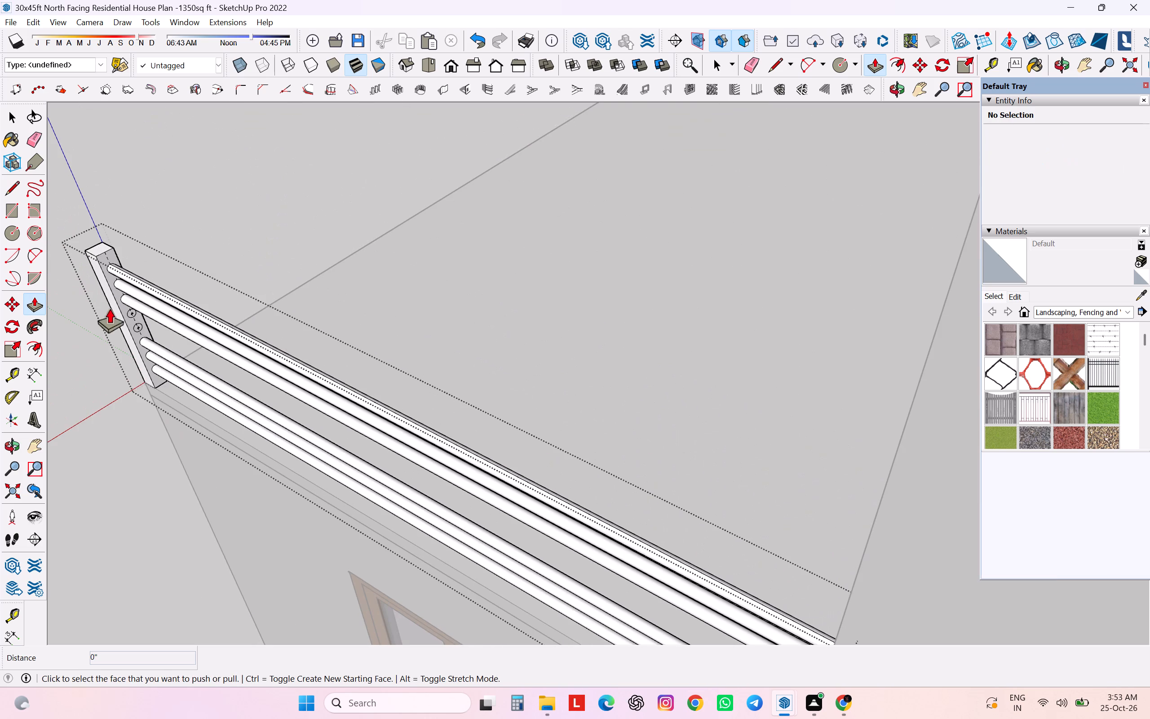
scroll(123, 314, "up", 7)
scroll(132, 319, "up", 14)
double_click(149, 303)
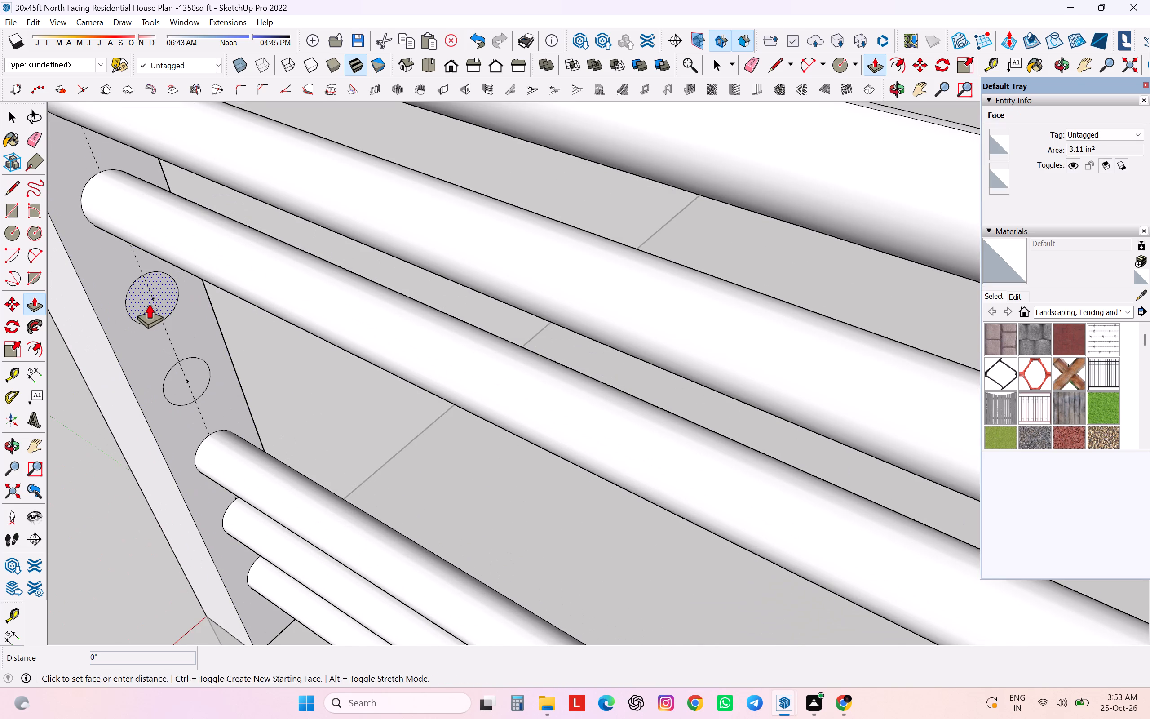
double_click(176, 386)
scroll(176, 373, "down", 9)
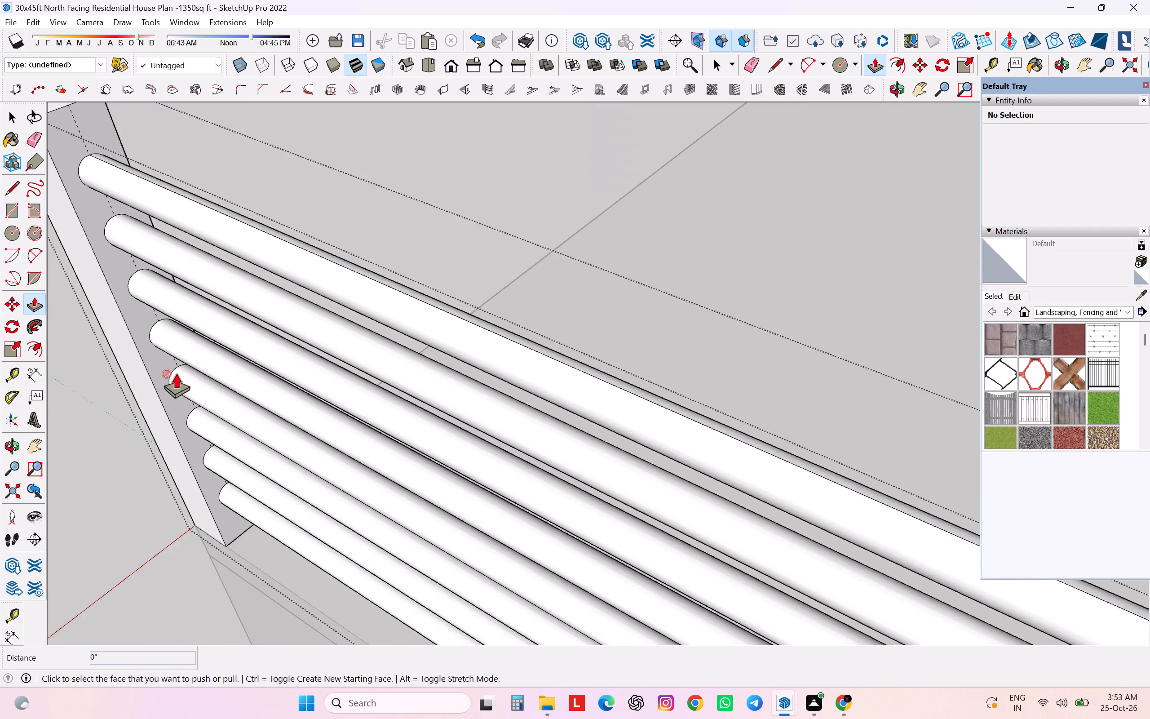
Push/Pull the corner post's roof-side face about 44' 4 3/4" along the windowed long wall to the rear corner, forming a parapet.
scroll(176, 373, "down", 20)
scroll(176, 373, "down", 1)
middle_click_drag(205, 432, 398, 254)
scroll(404, 288, "down", 5)
middle_click_drag(404, 300, 404, 304)
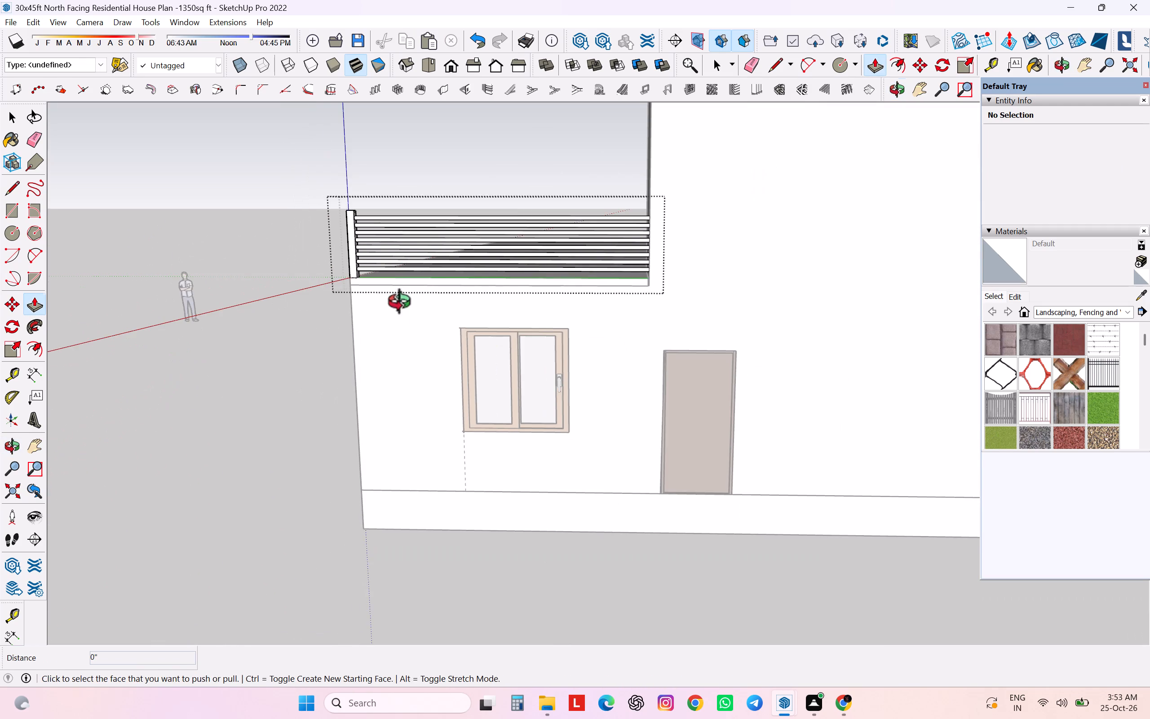
middle_click_drag(404, 304, 721, 487)
scroll(512, 350, "down", 1)
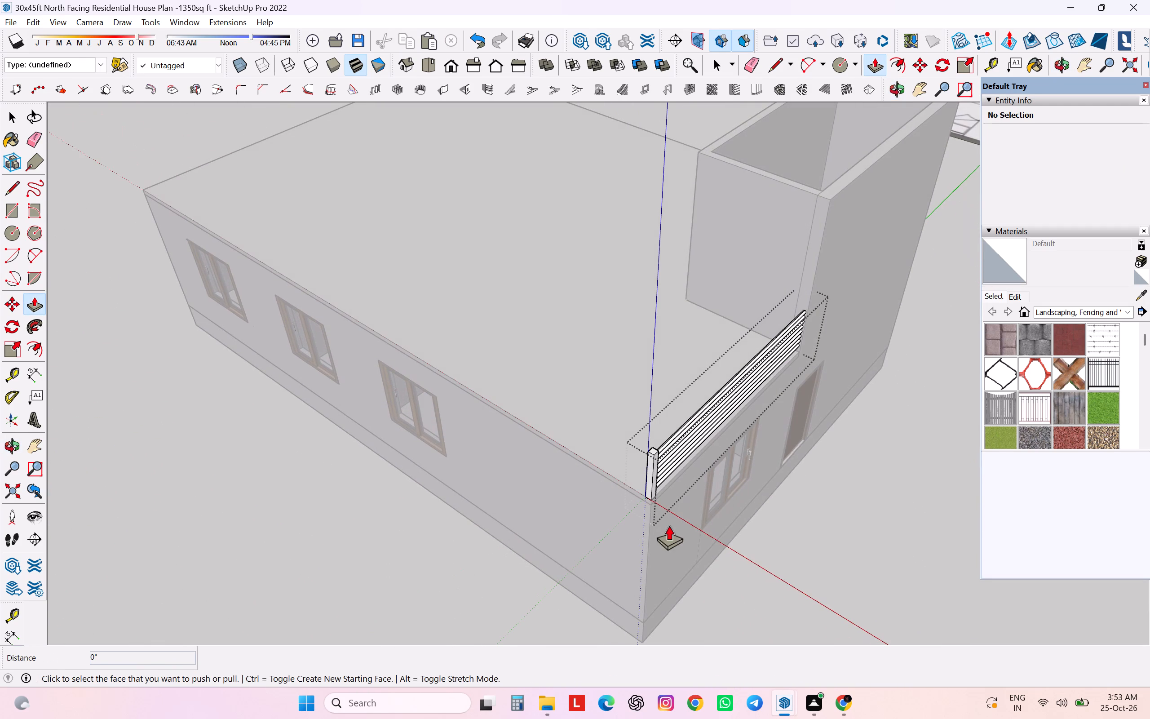
middle_click_drag(651, 505, 1086, 520)
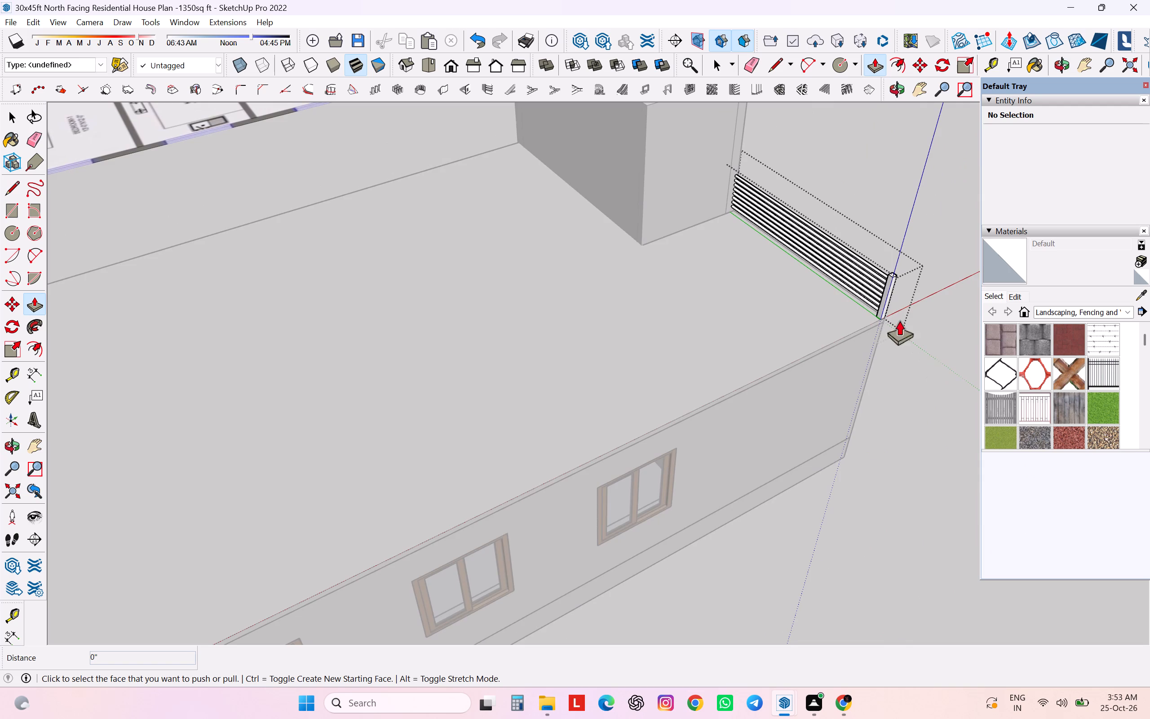
scroll(881, 276, "up", 13)
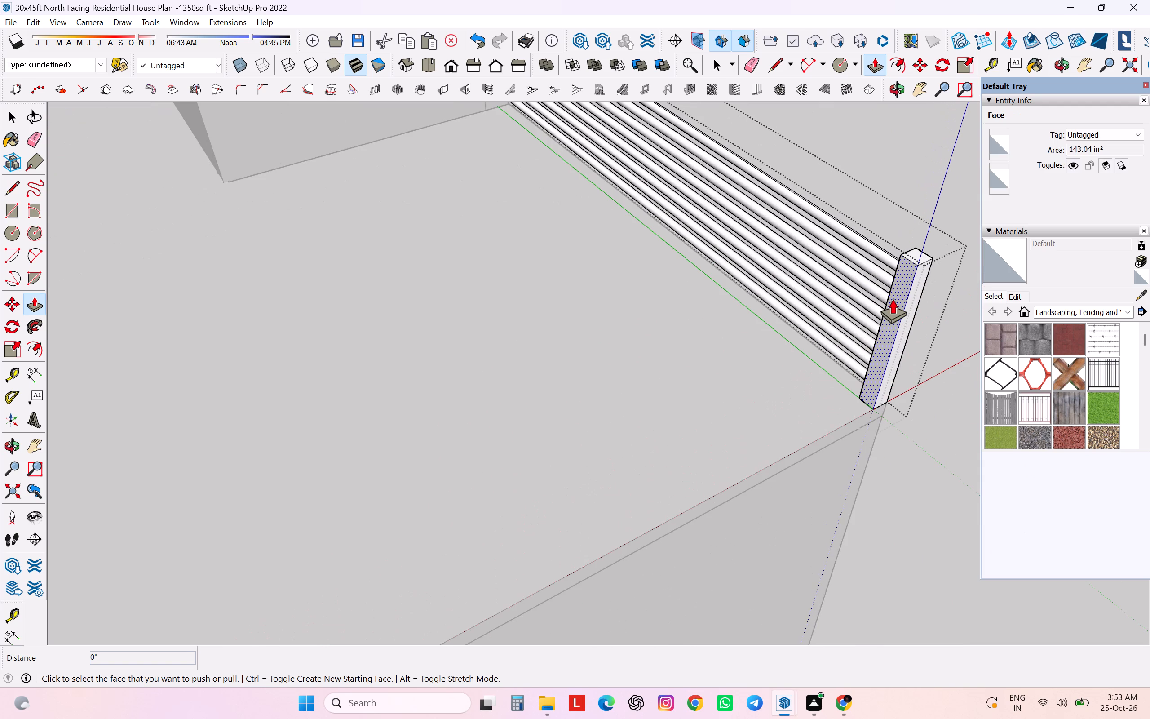
left_click(893, 298)
scroll(893, 298, "down", 5)
scroll(816, 364, "down", 17)
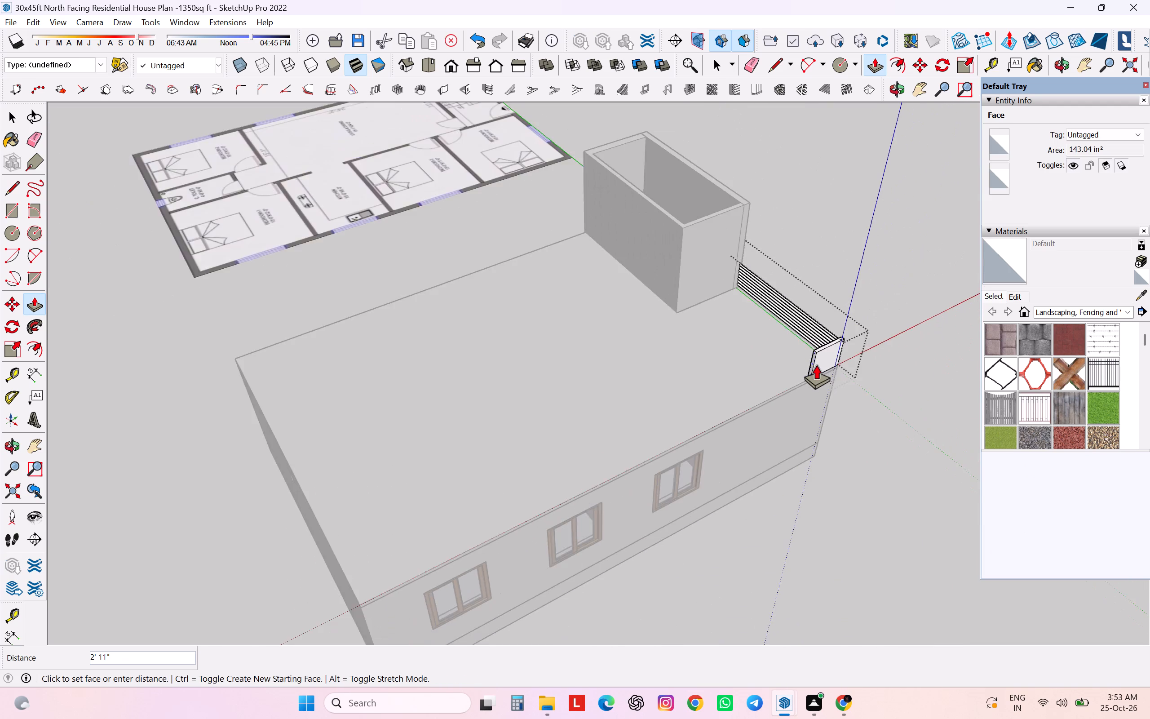
scroll(816, 364, "down", 5)
scroll(613, 467, "up", 13)
scroll(631, 473, "up", 8)
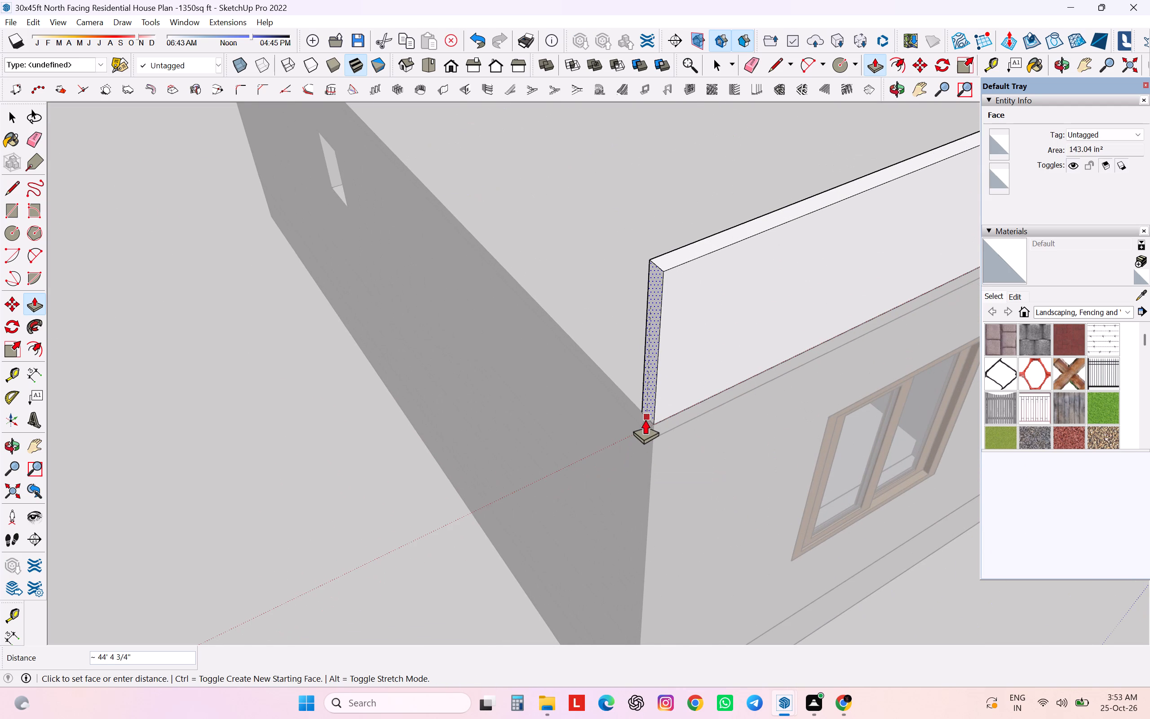
left_click(645, 419)
Place a guide 3.94" from the parapet's rear end, measured along the bottom edge of its inner face.
scroll(687, 502, "down", 7)
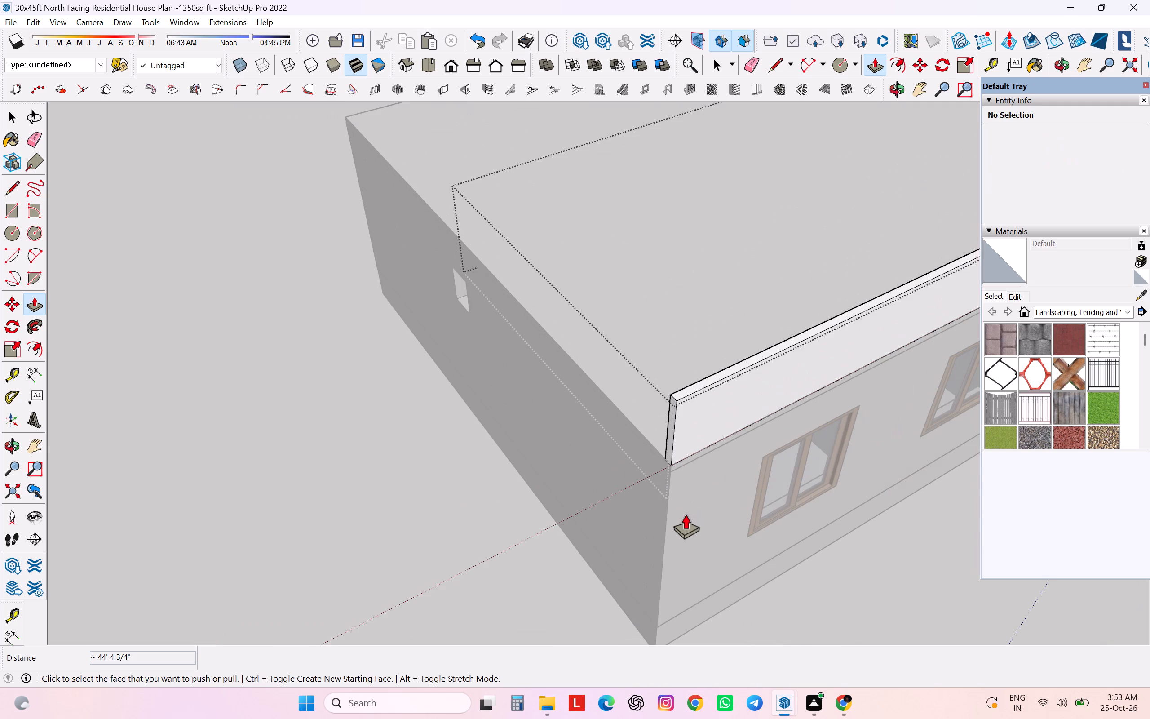
middle_click_drag(677, 514, 887, 572)
scroll(743, 515, "down", 1)
middle_click_drag(743, 515, 1043, 566)
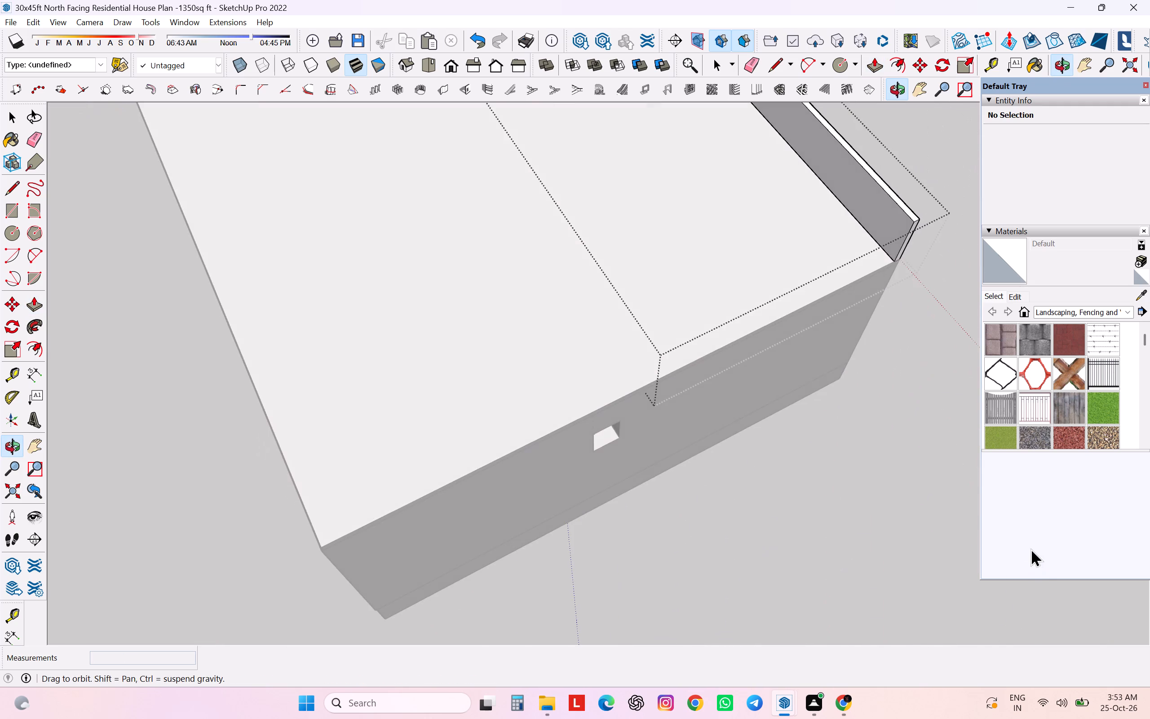
scroll(816, 145, "up", 6)
scroll(871, 328, "up", 1)
scroll(868, 305, "down", 6)
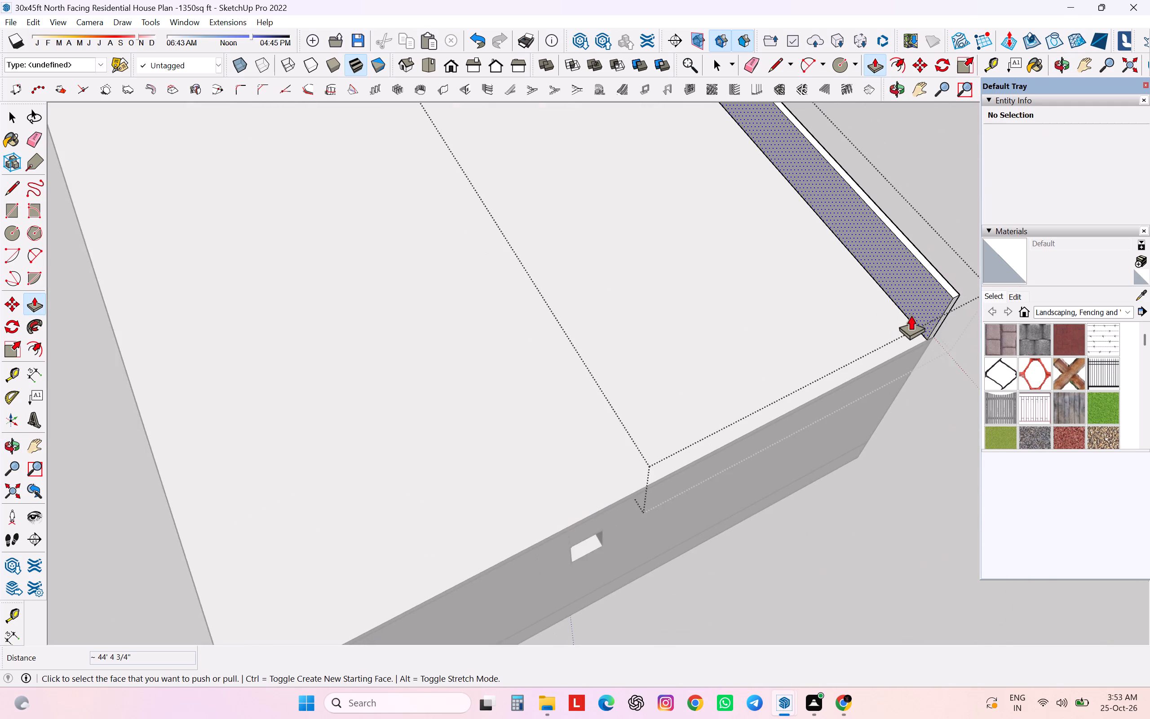
scroll(911, 315, "up", 6)
scroll(938, 356, "up", 4)
scroll(908, 371, "down", 3)
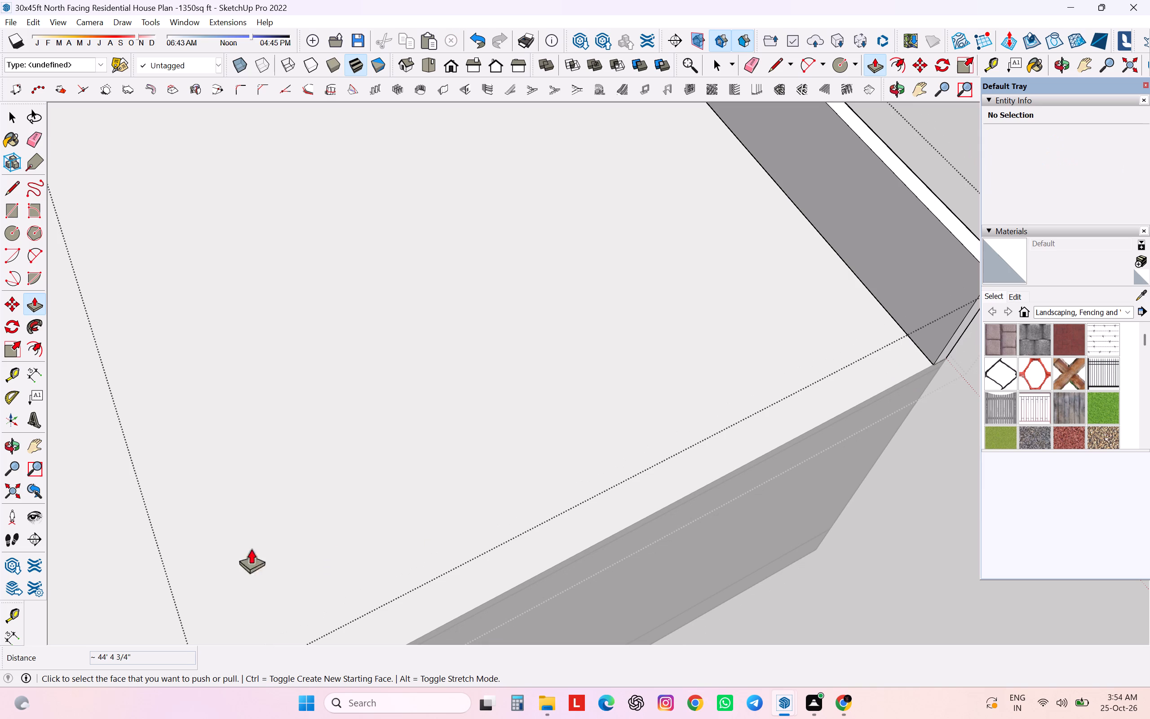
left_click(10, 378)
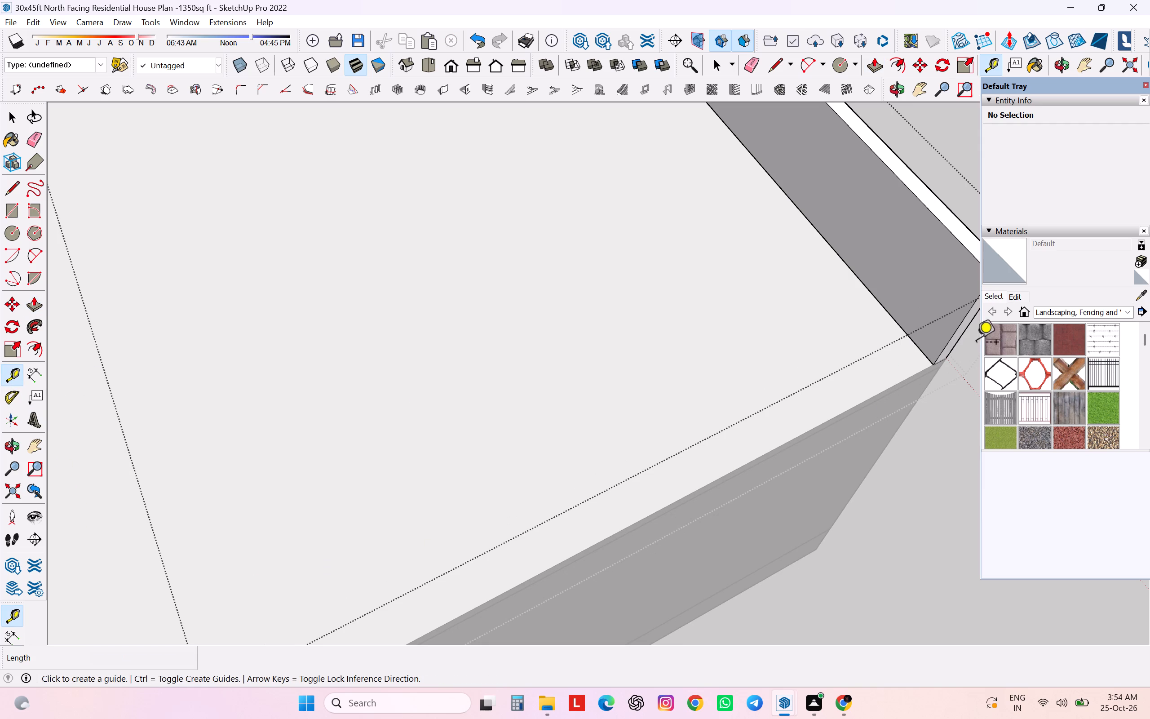
scroll(938, 372, "up", 9)
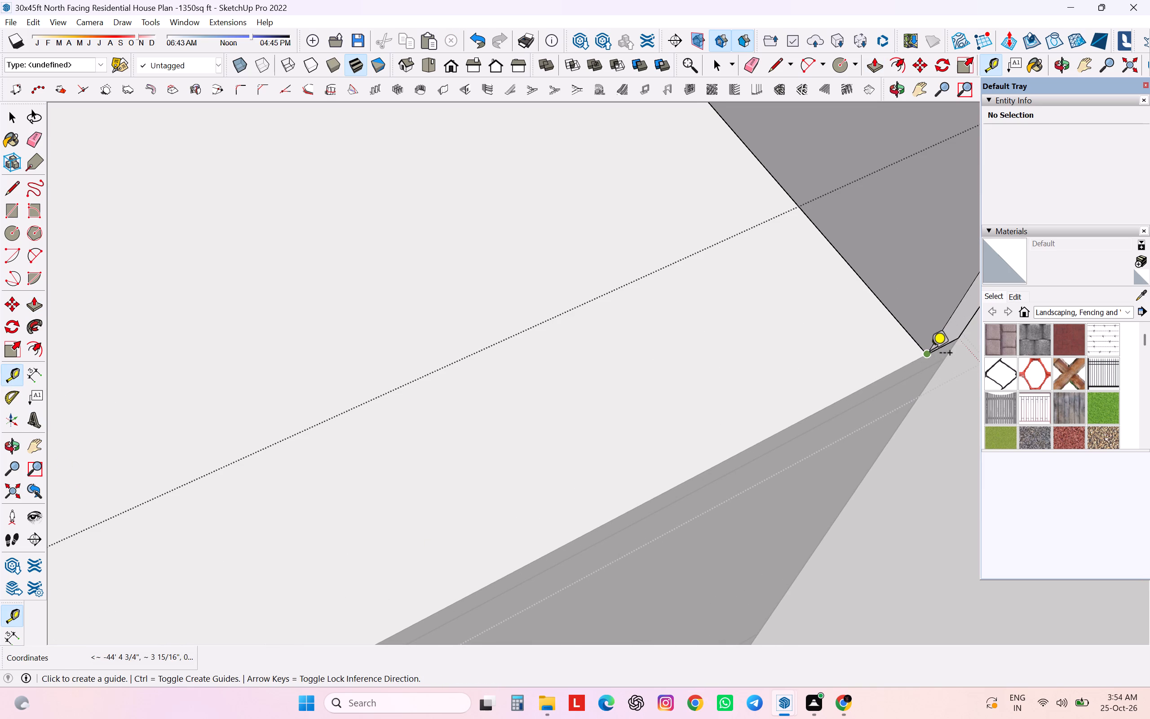
left_click(930, 355)
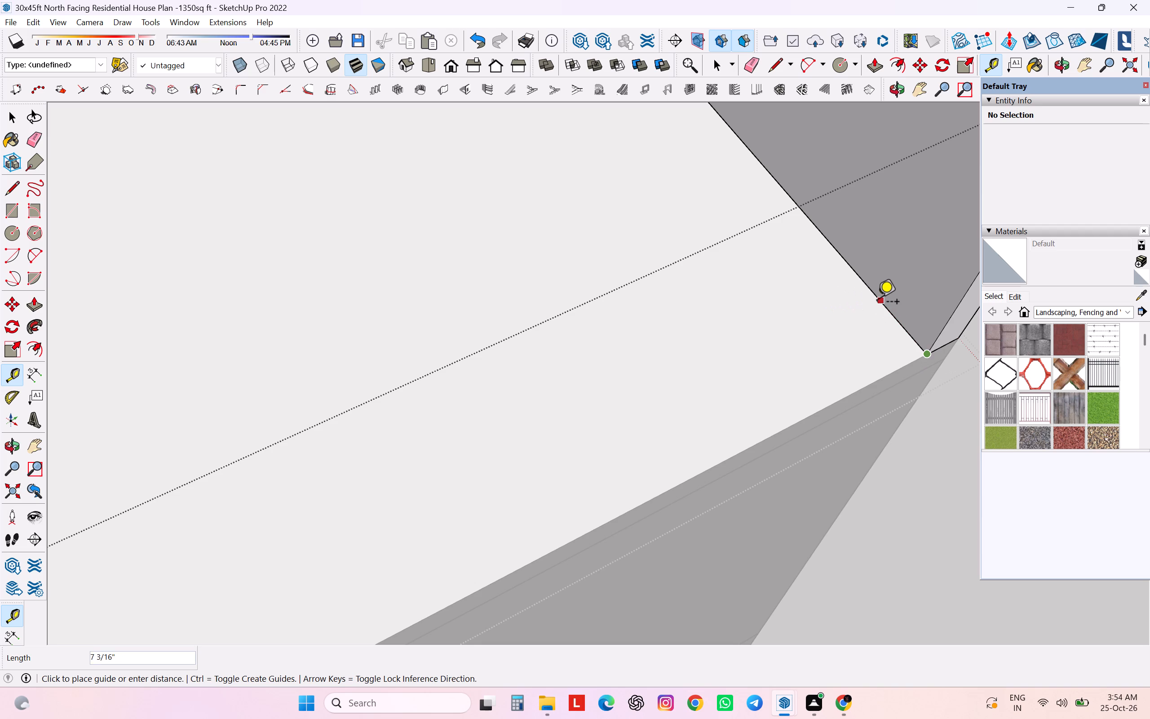
type("3.94")
key("Return")
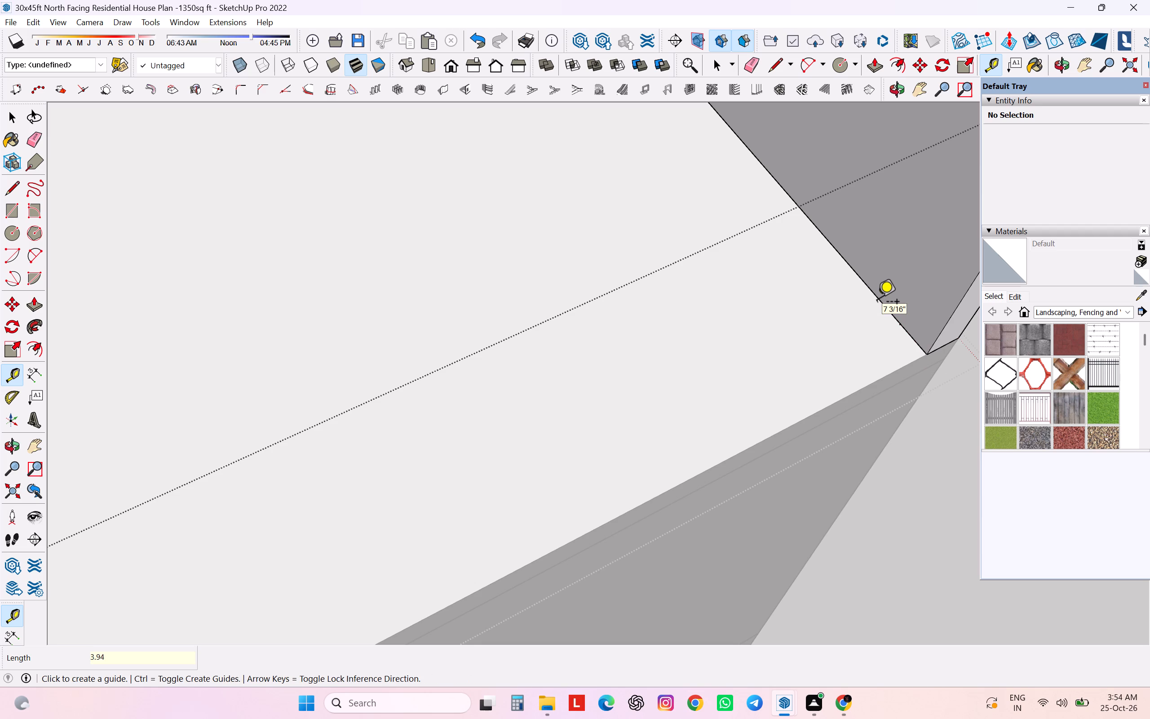
Draw a vertical line about 3' 5/16" long from the guide to the top edge of the parapet's inner face.
key("l")
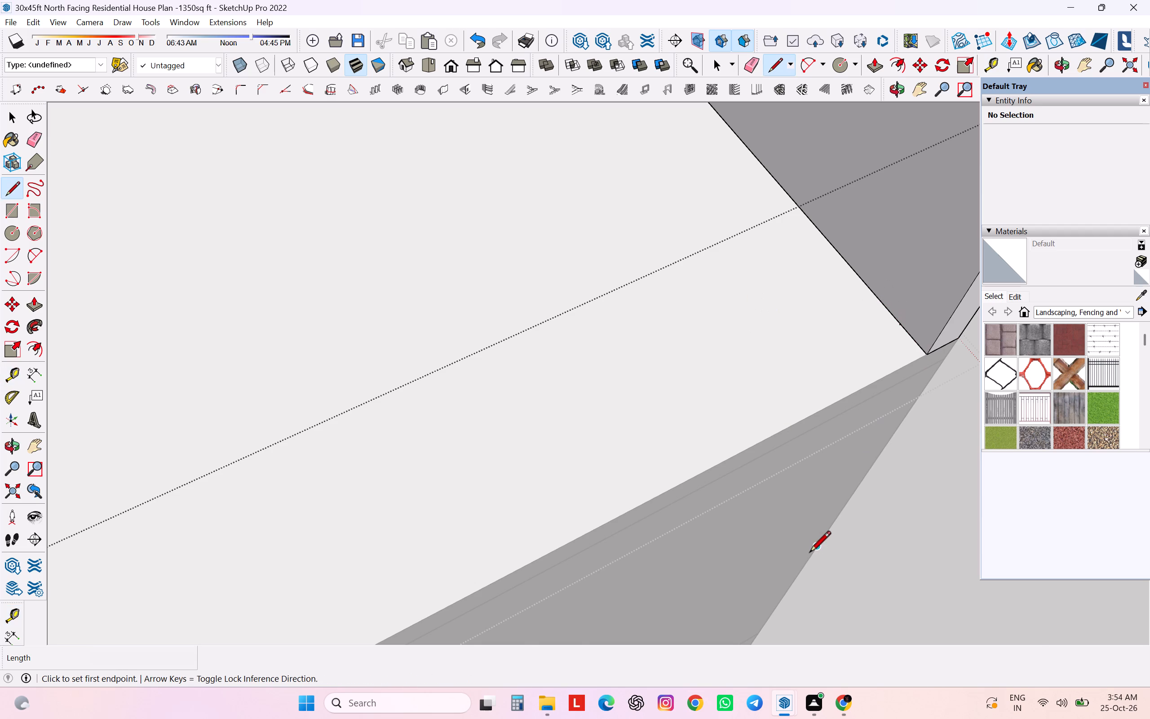
scroll(809, 554, "down", 5)
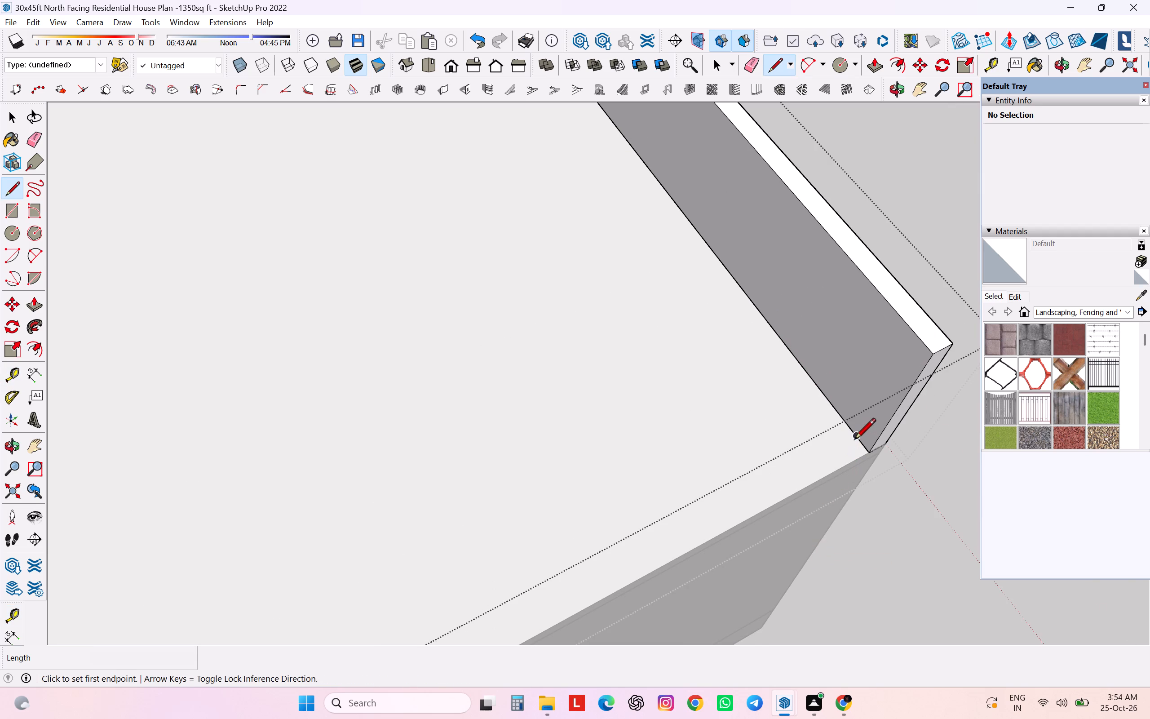
left_click(854, 441)
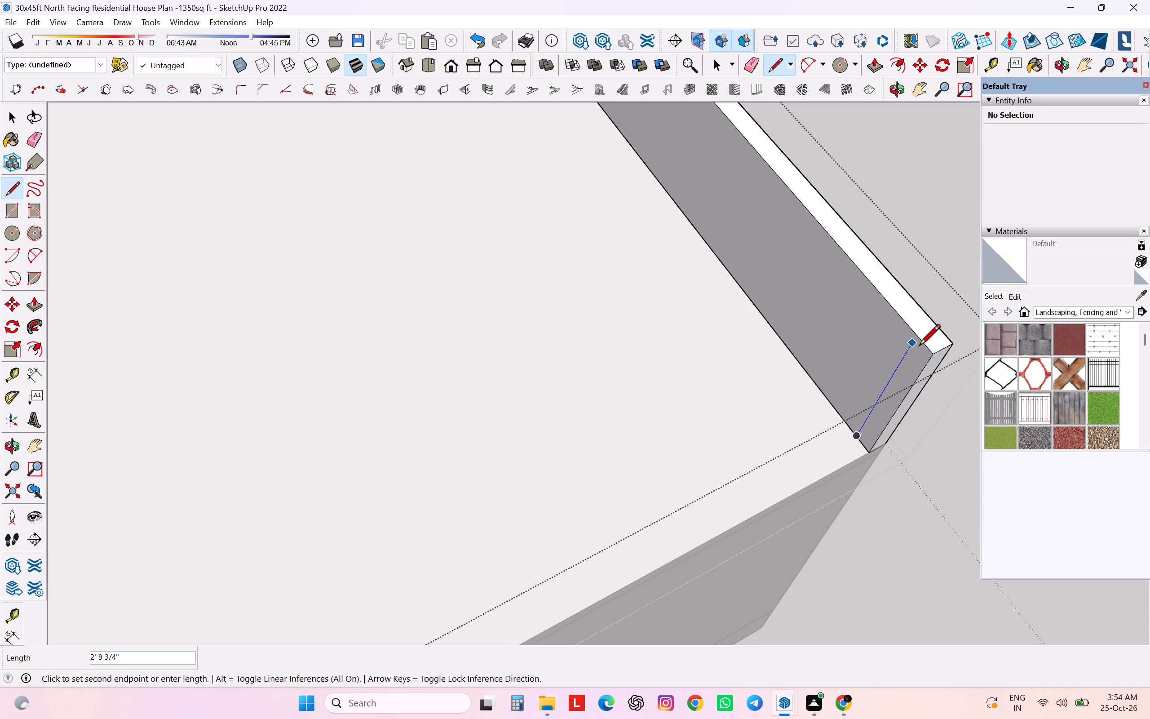
left_click(914, 340)
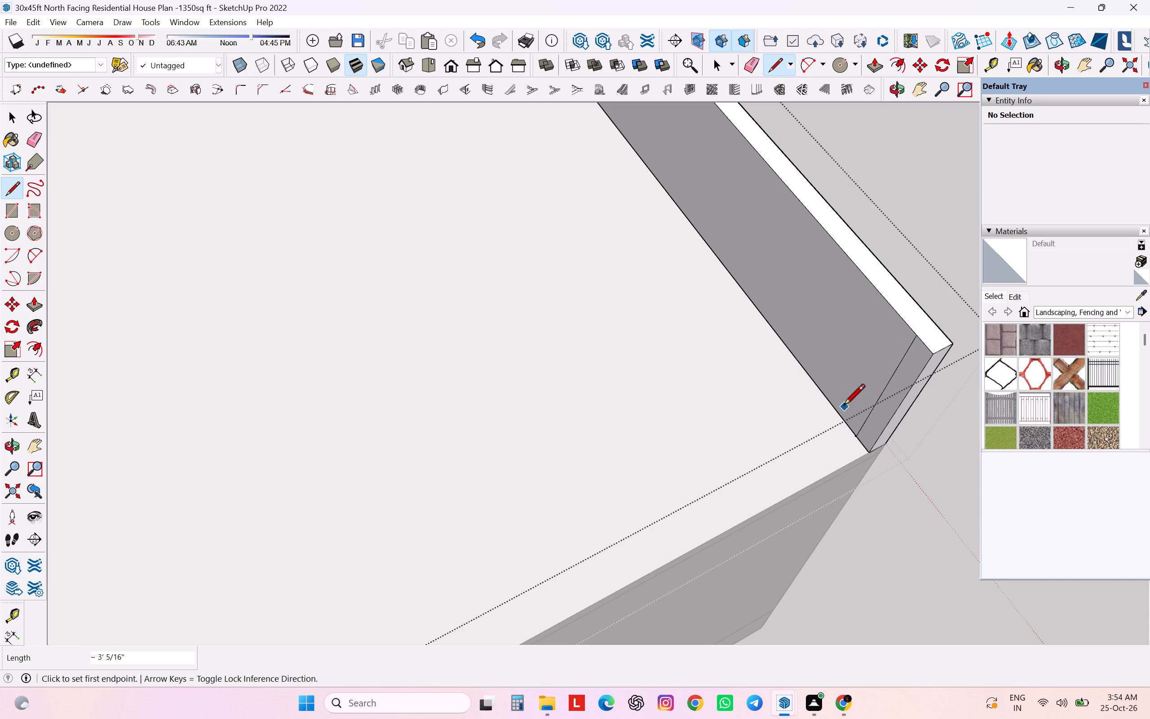
Push/Pull the narrow end strip of the parapet's inner face about 29' 7 1/4" along the rear wall to its opposite corner.
key("p")
left_click(888, 397)
scroll(890, 395, "down", 15)
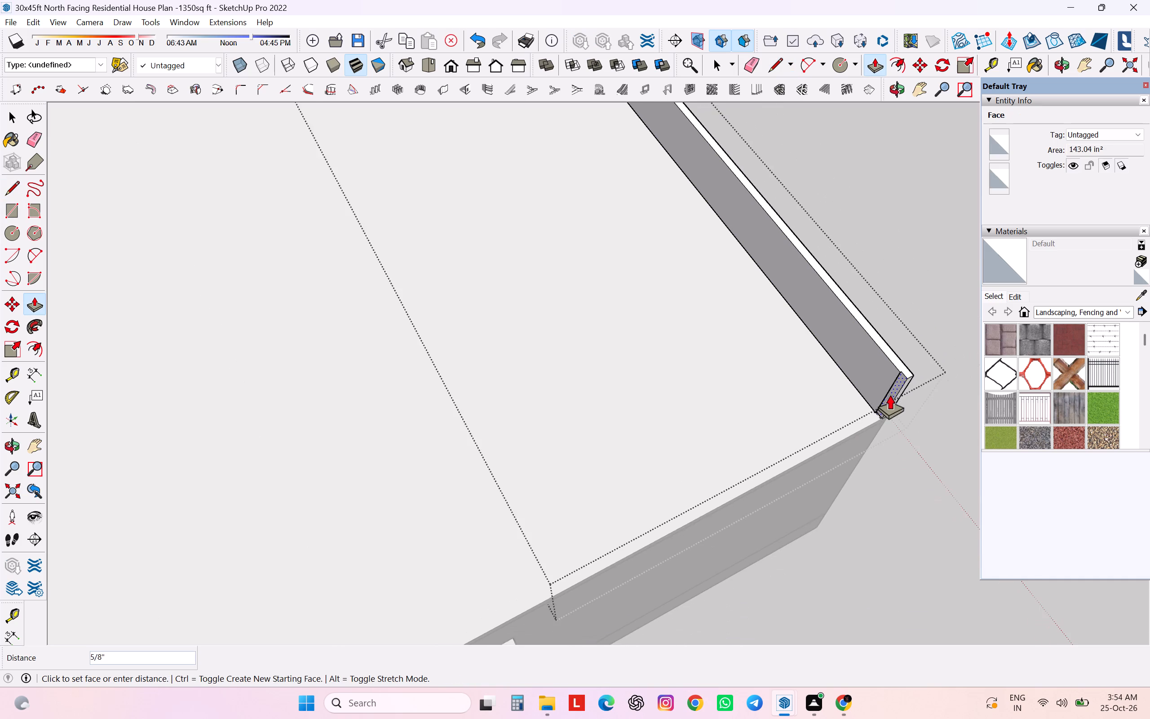
scroll(846, 440, "down", 6)
scroll(590, 578, "up", 6)
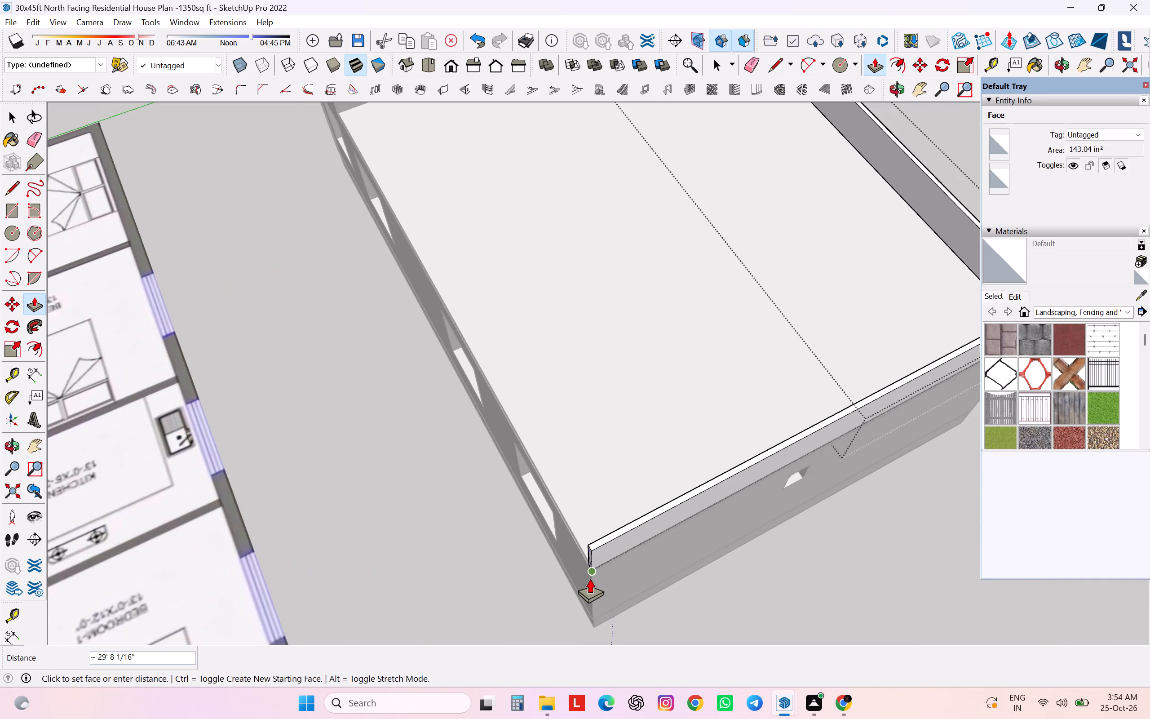
scroll(590, 578, "up", 13)
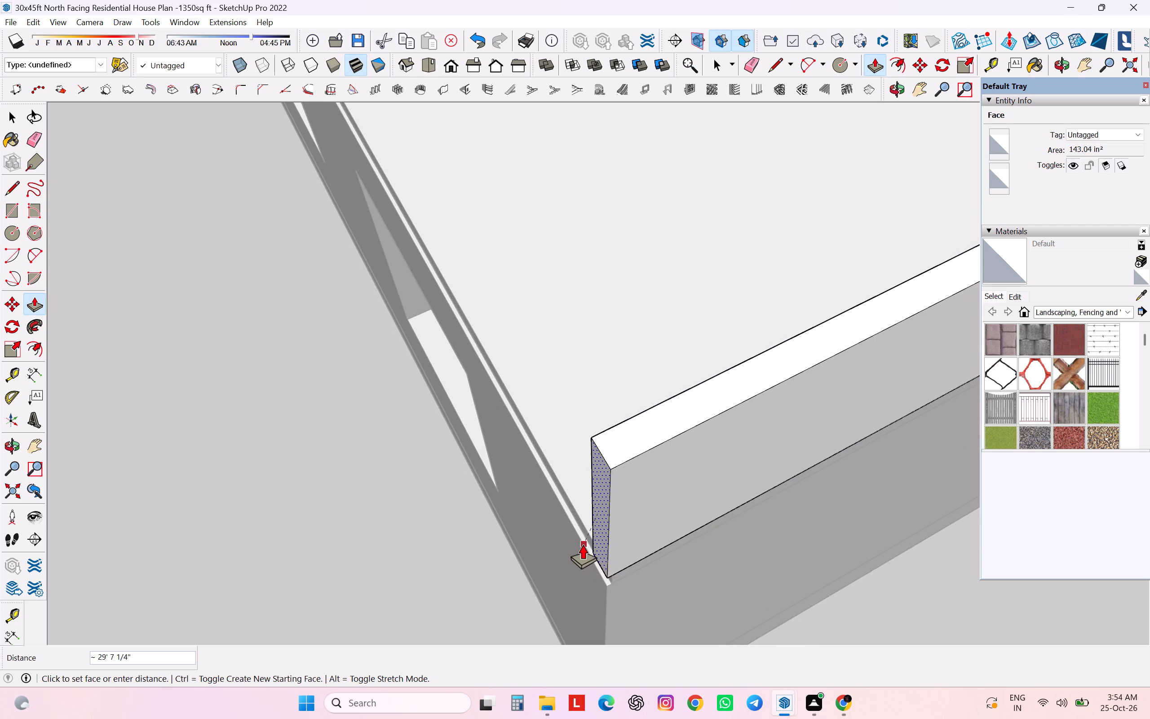
scroll(580, 534, "up", 3)
left_click(587, 530)
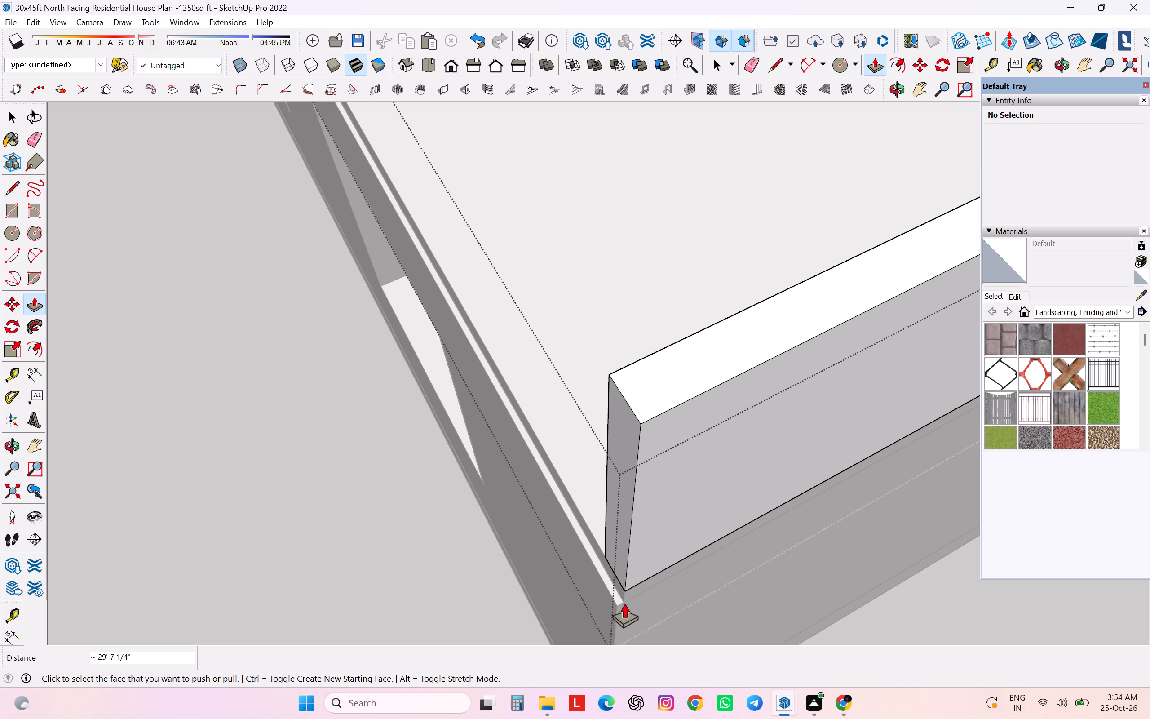
key("Escape")
key("Escape")
Exit editing of the group containing the roof railing and parapet.
scroll(624, 603, "down", 18)
key("space")
middle_click_drag(623, 601, 250, 463)
scroll(479, 534, "down", 1)
scroll(251, 455, "down", 12)
middle_click_drag(395, 504, 210, 478)
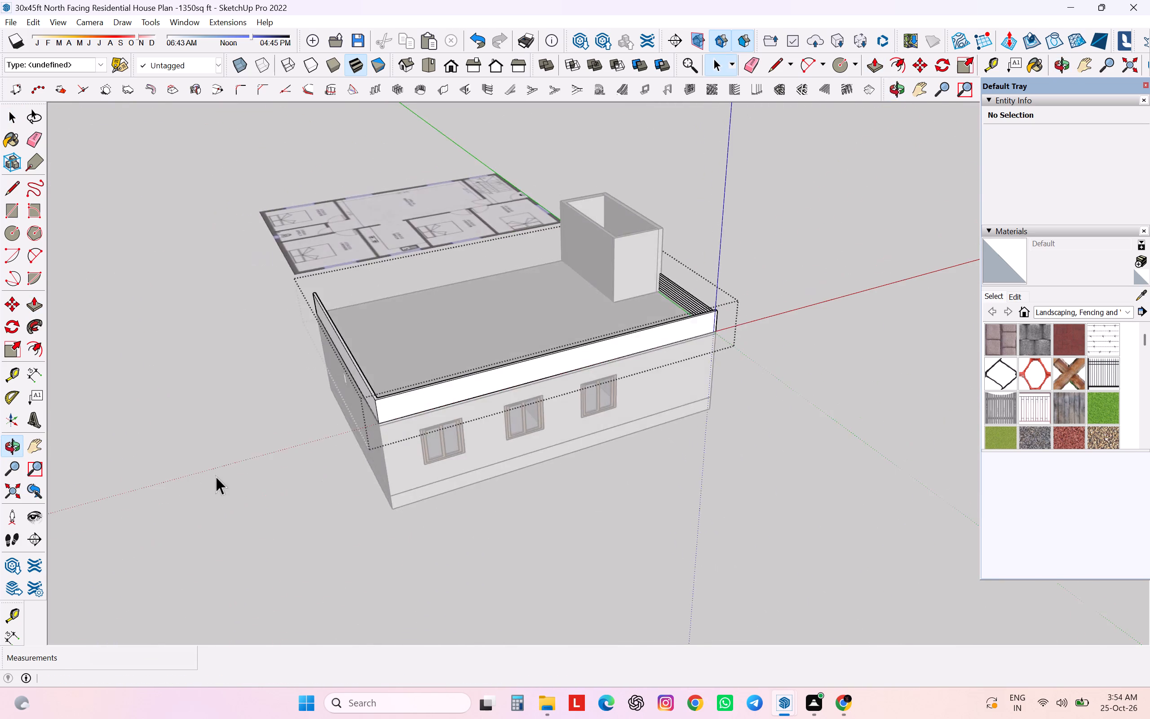
scroll(250, 455, "down", 7)
middle_click_drag(374, 463, 31, 483)
scroll(399, 420, "down", 12)
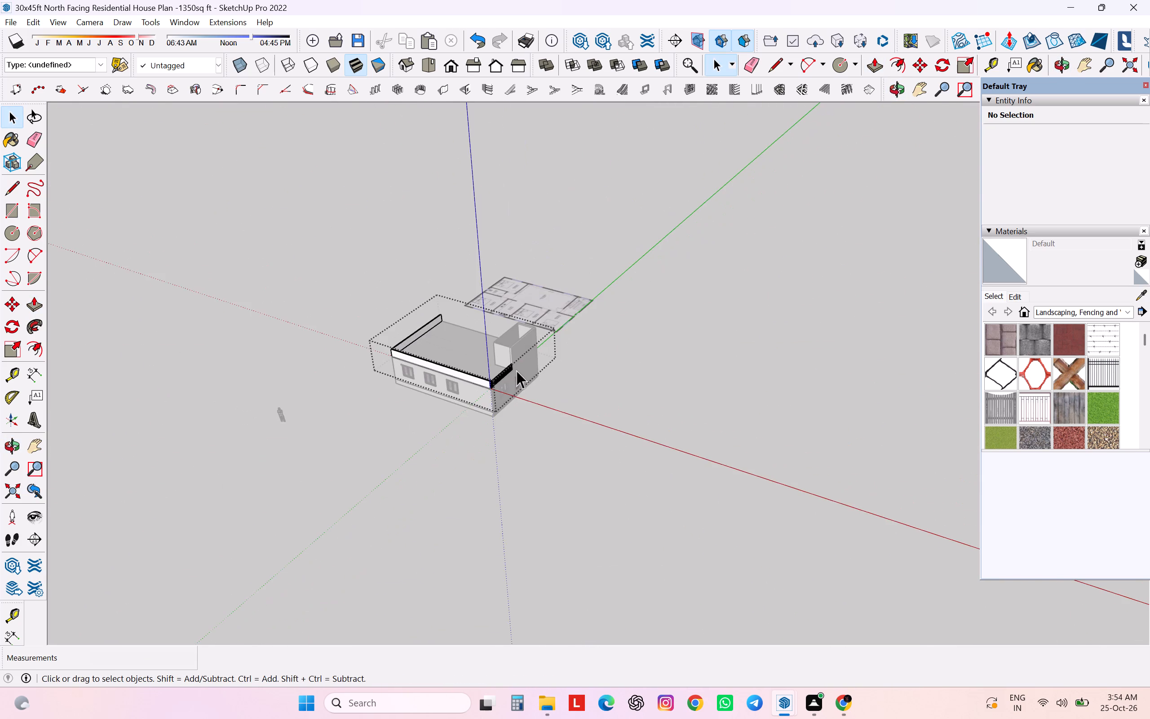
middle_click_drag(516, 370, 175, 324)
scroll(509, 361, "up", 15)
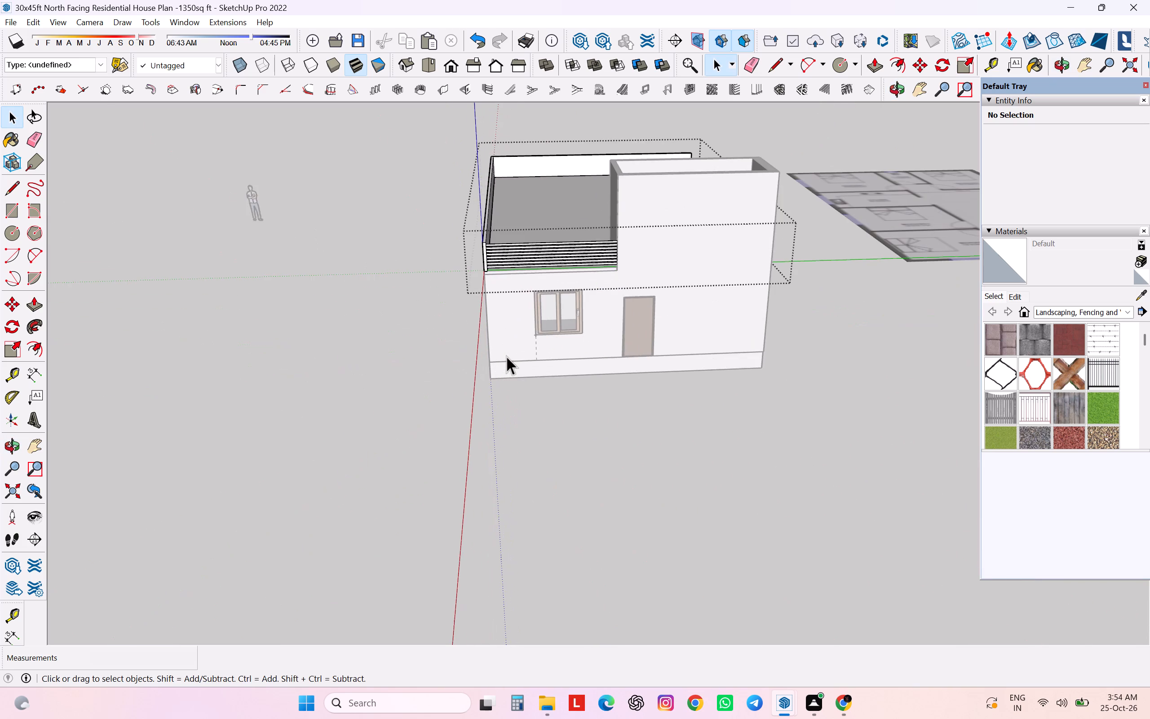
left_click(516, 473)
Examine the front railing, the side and rear parapets, and the rear parapet's open end from several angles.
middle_click_drag(516, 473, 471, 320)
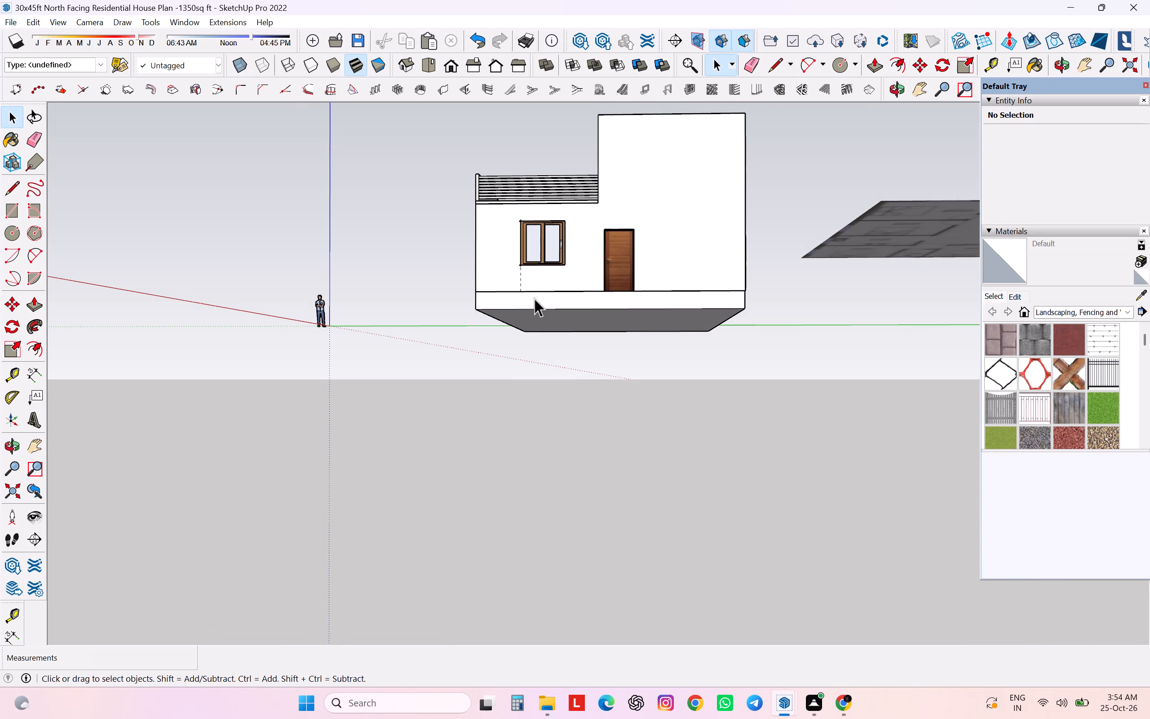
scroll(491, 183, "up", 11)
middle_click_drag(491, 183, 491, 210)
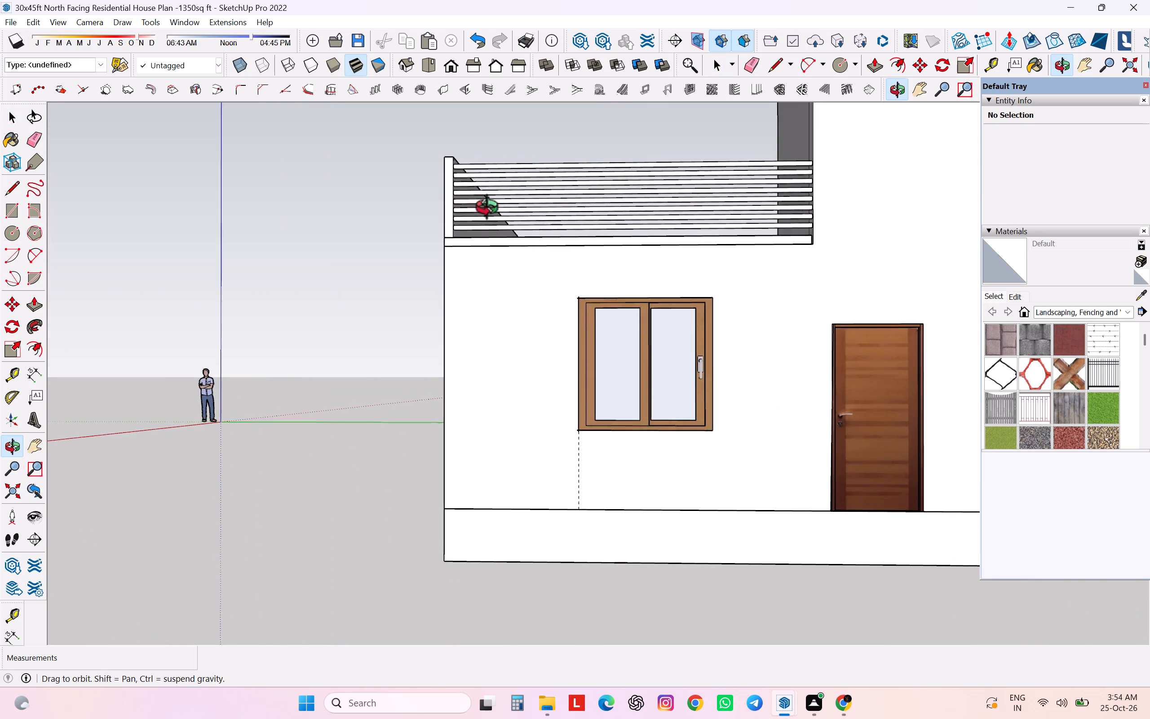
middle_click_drag(491, 210, 527, 426)
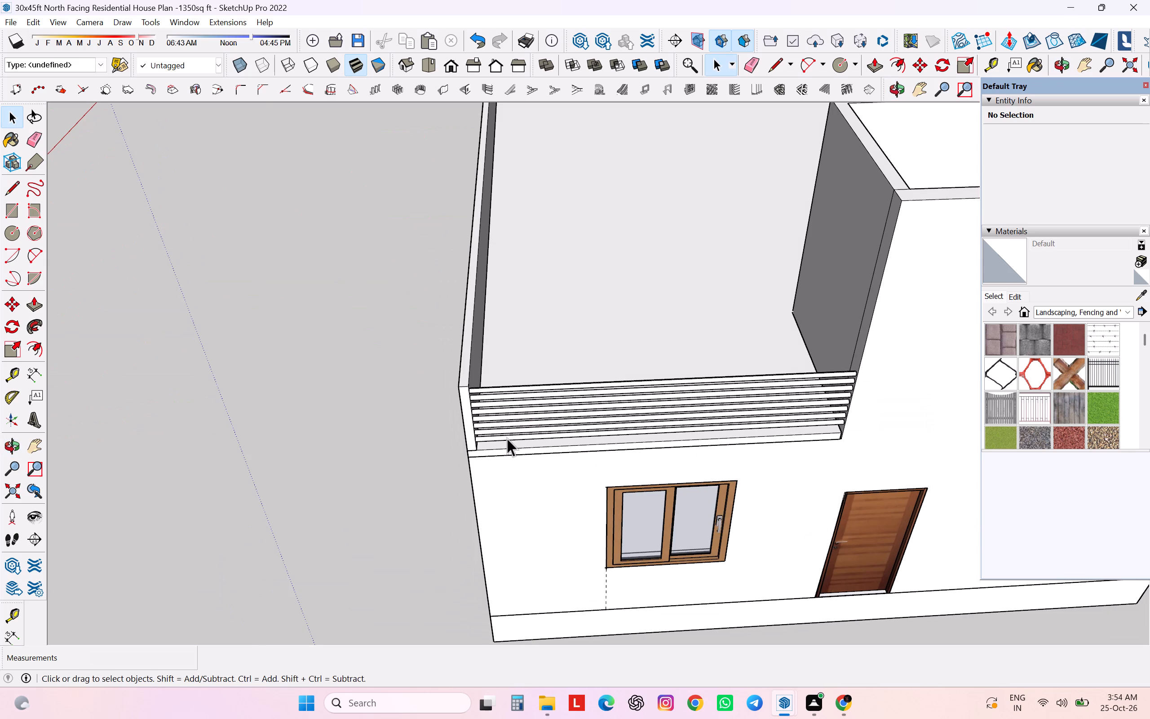
middle_click_drag(487, 427, 185, 343)
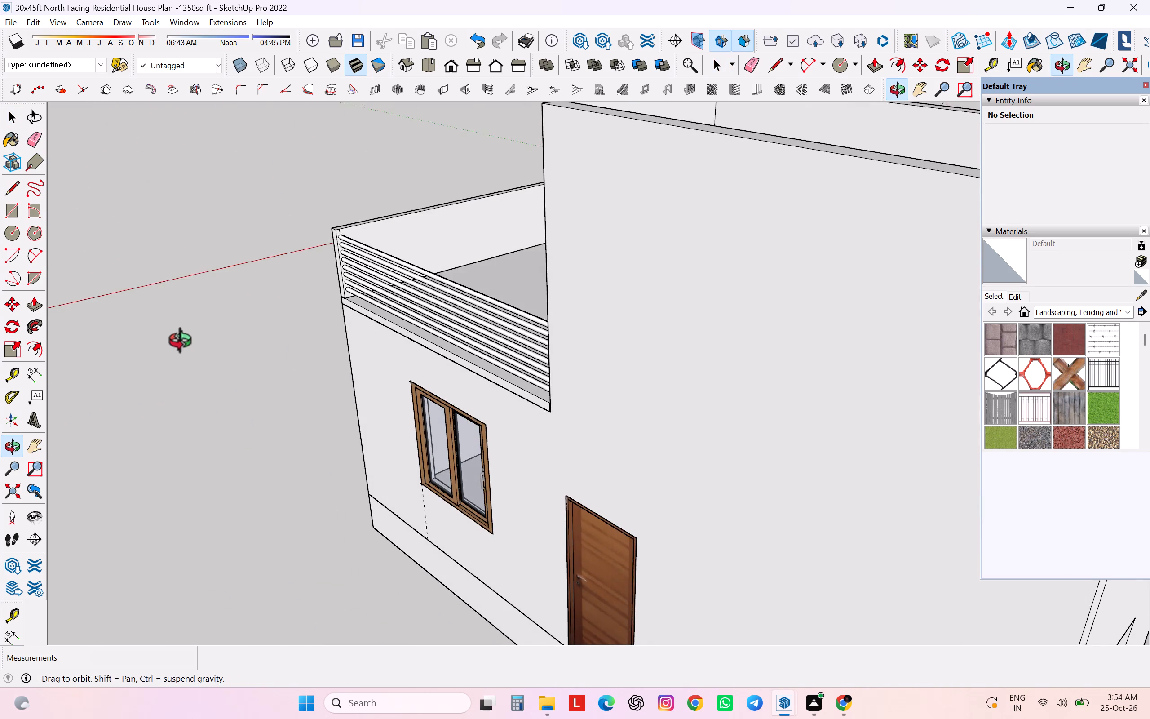
middle_click_drag(185, 343, 184, 331)
scroll(398, 198, "up", 6)
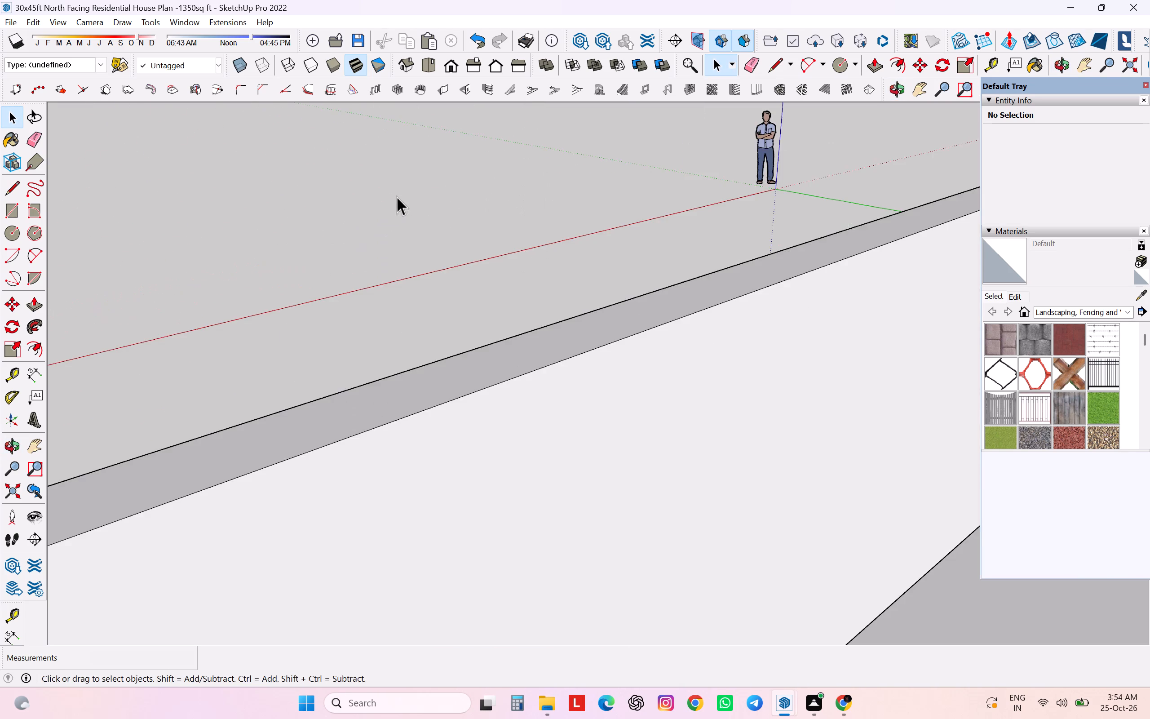
scroll(385, 204, "down", 3)
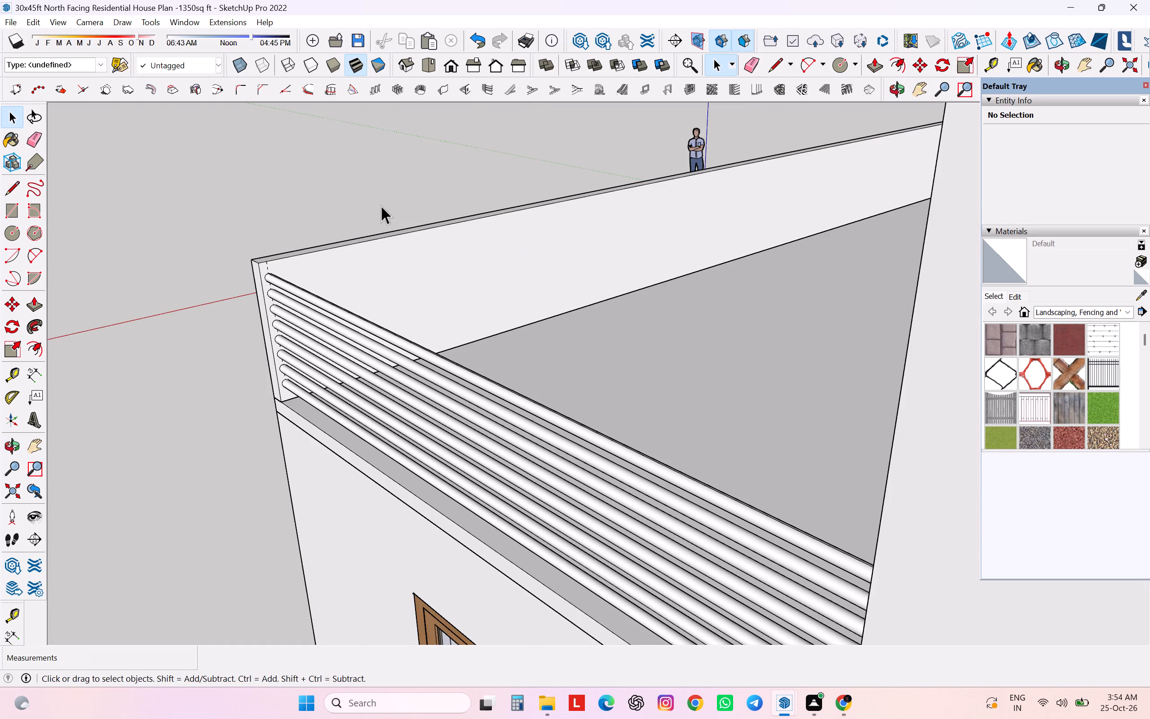
scroll(381, 205, "down", 6)
middle_click_drag(404, 418, 590, 364)
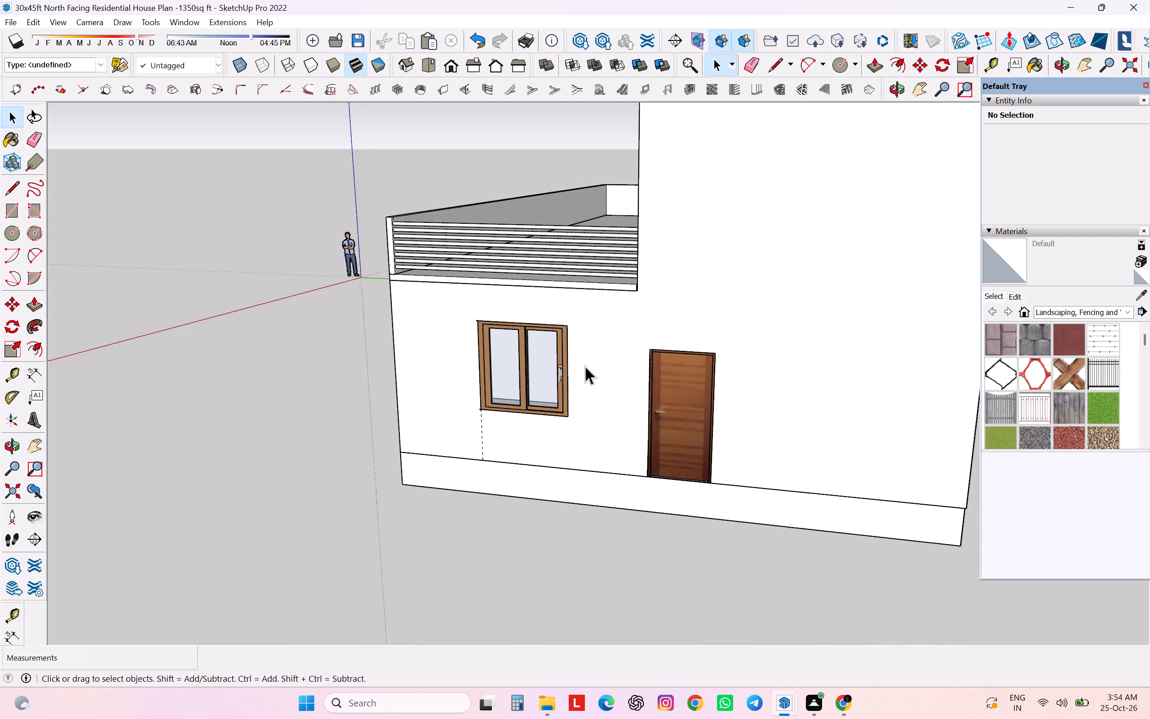
scroll(585, 366, "down", 11)
middle_click_drag(544, 467, 750, 639)
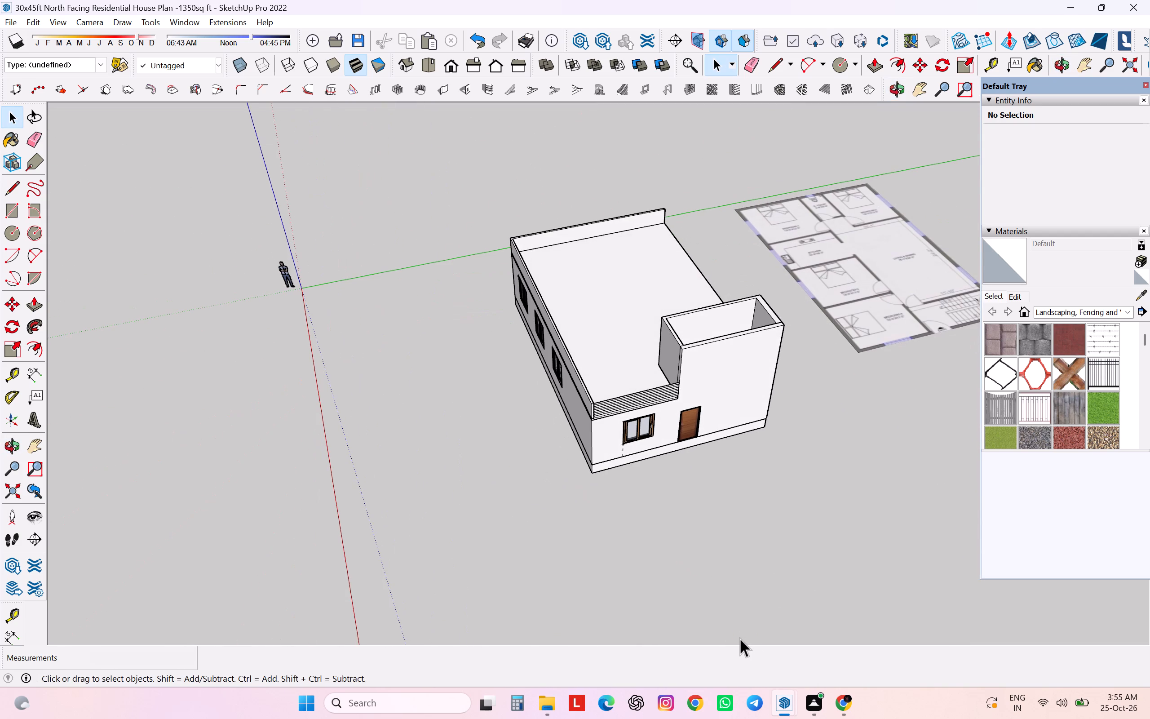
scroll(700, 200, "up", 5)
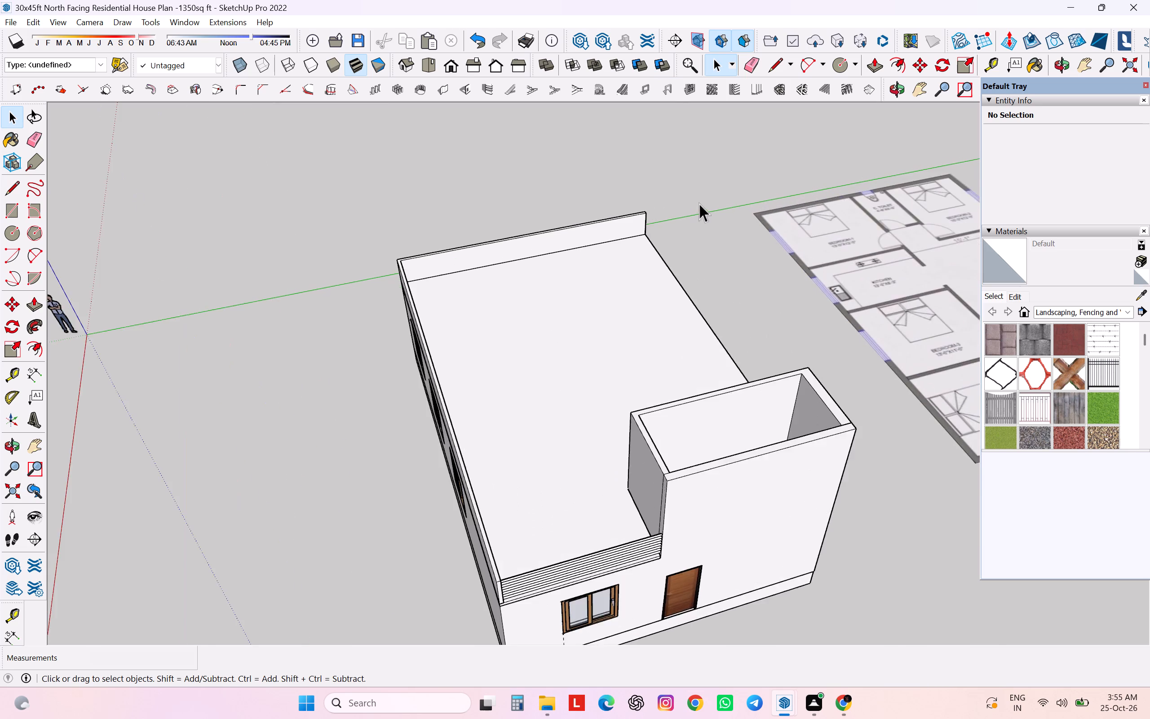
scroll(699, 203, "up", 13)
scroll(442, 377, "up", 5)
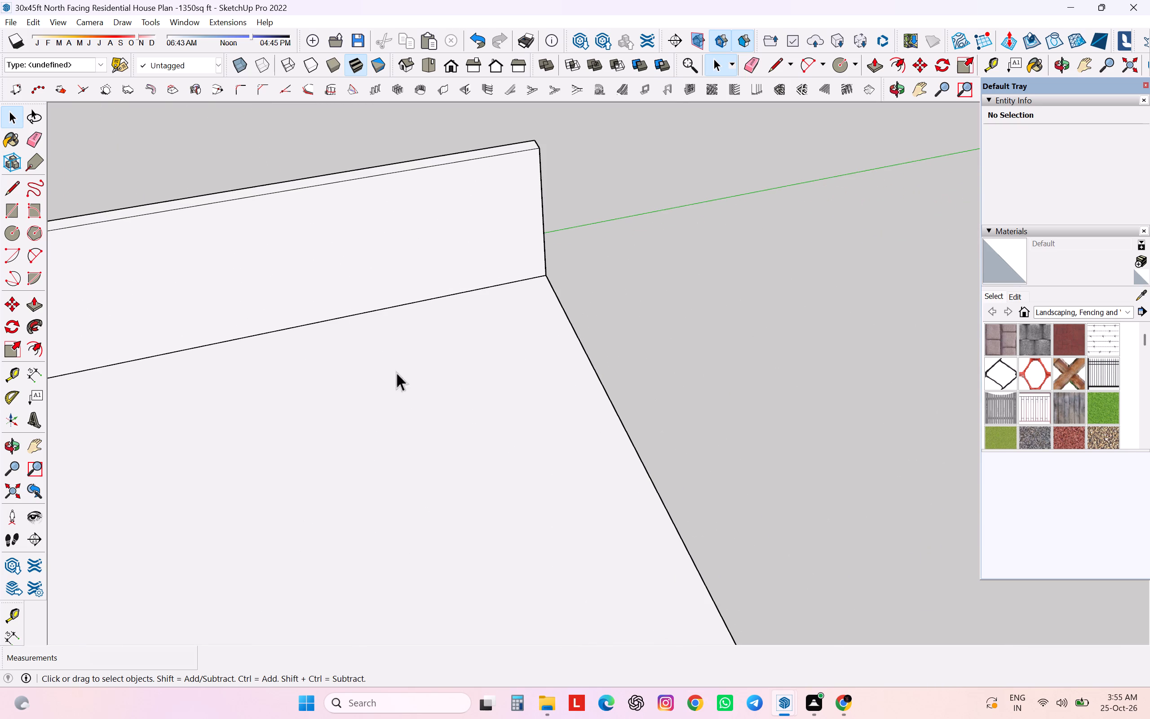
Place a guide point 3.94" in from the open end along the top edge of the rear parapet's inner face.
left_click(17, 366)
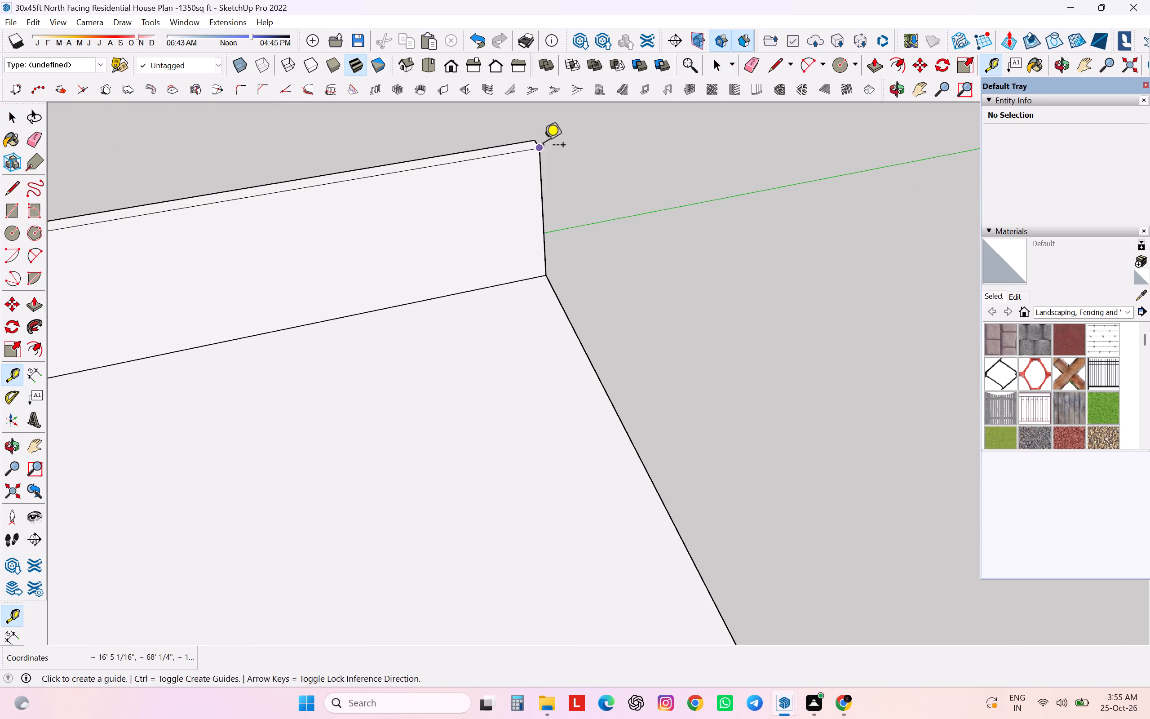
left_click(544, 146)
type("3.94")
key("Return")
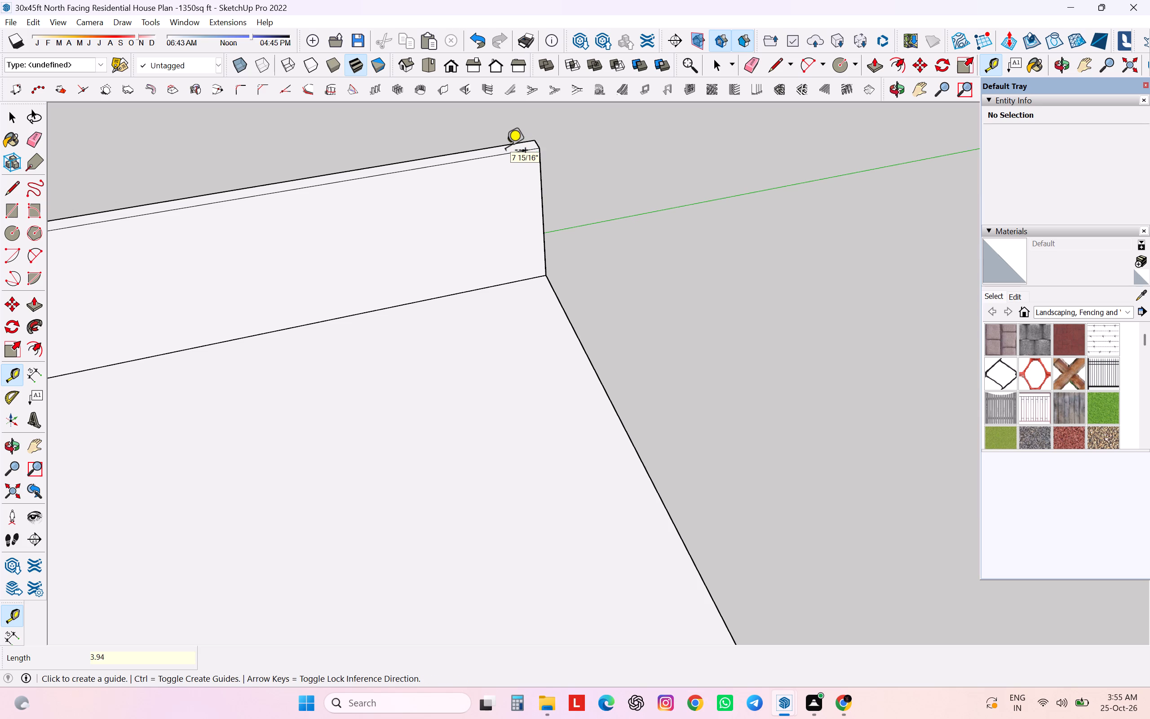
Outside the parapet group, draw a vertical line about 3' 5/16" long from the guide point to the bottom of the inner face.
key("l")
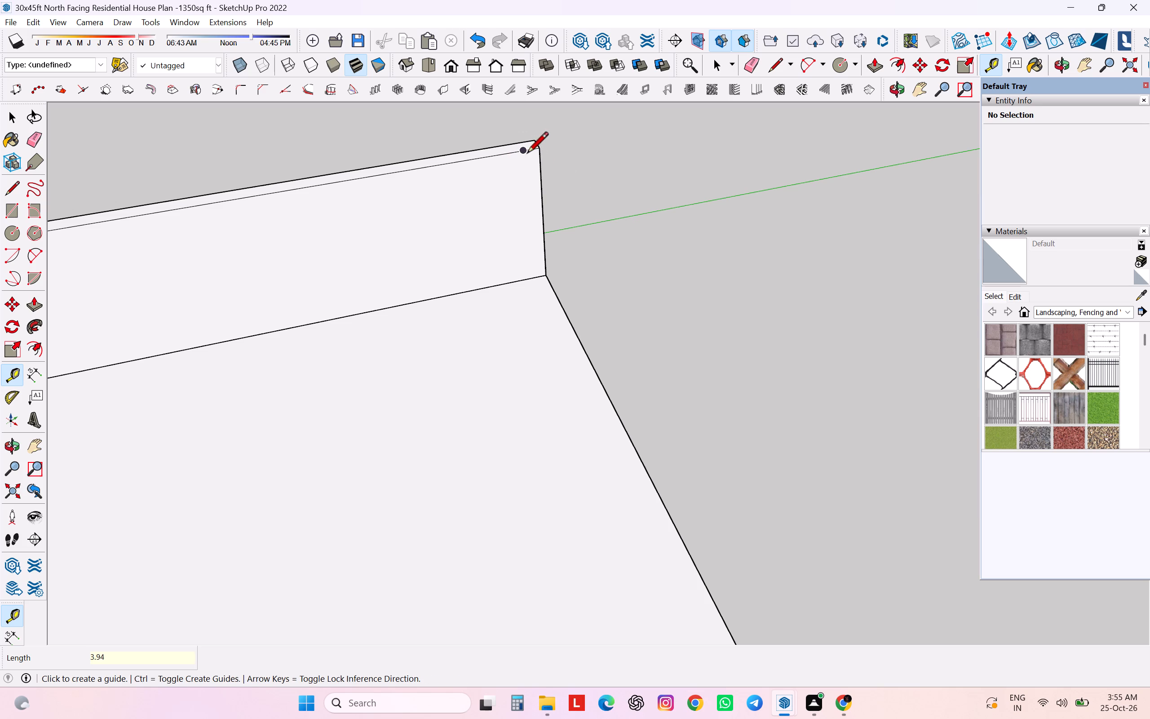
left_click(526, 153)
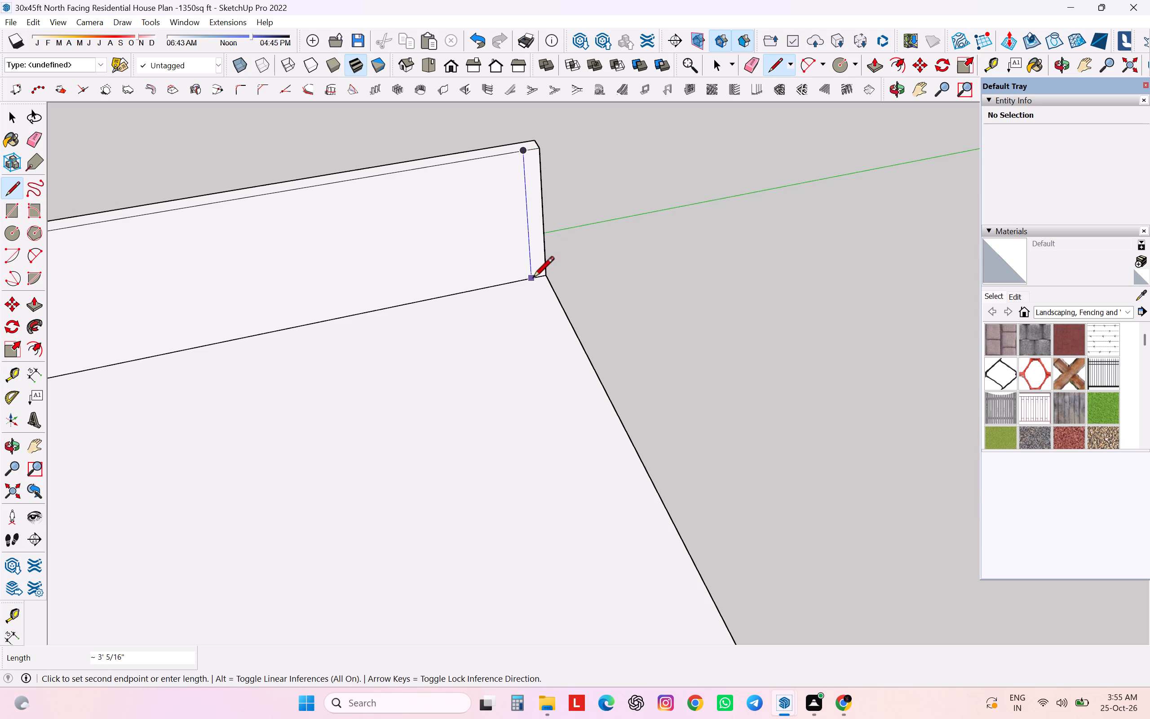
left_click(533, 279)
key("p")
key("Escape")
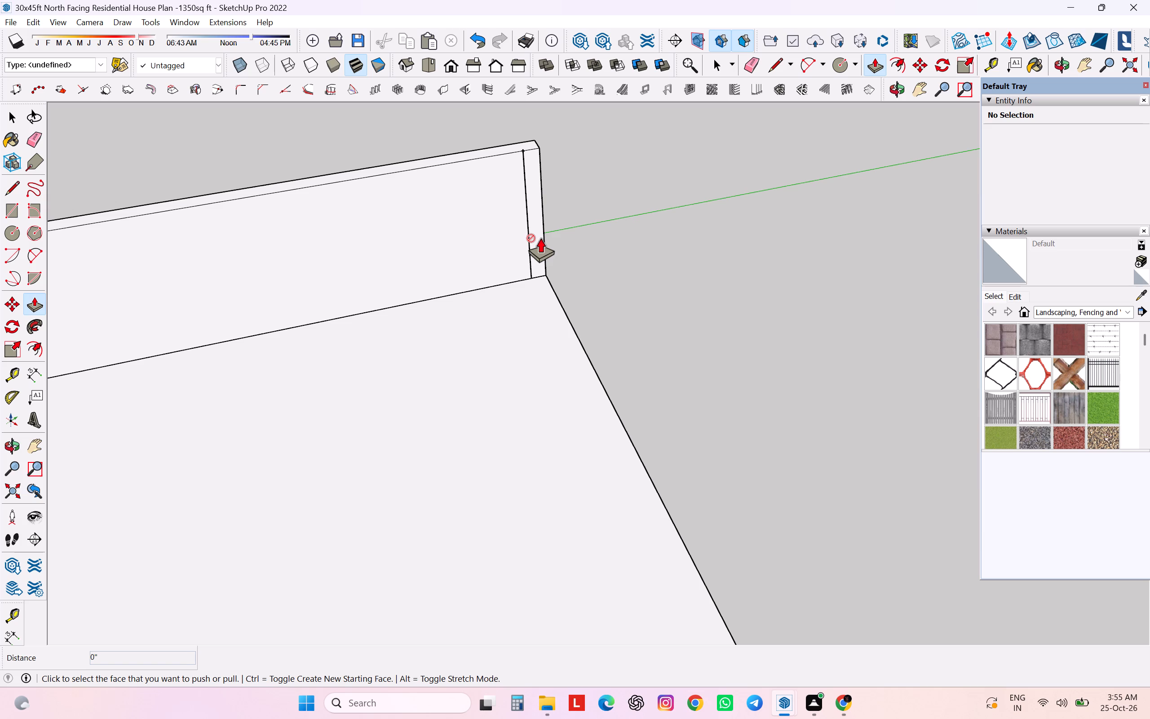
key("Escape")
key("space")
Open the parapet group for editing and draw a vertical line about 3' 5/16" long down its inner face from the guide point.
left_click(513, 252)
right_click(513, 252)
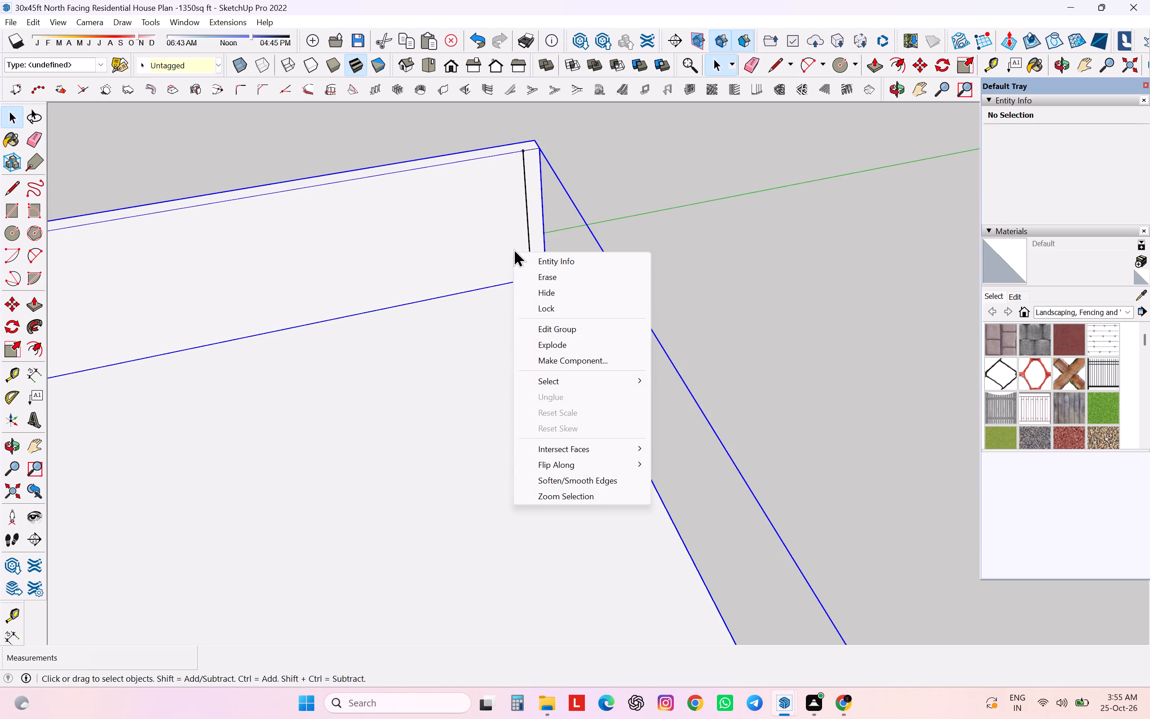
left_click(565, 327)
key("l")
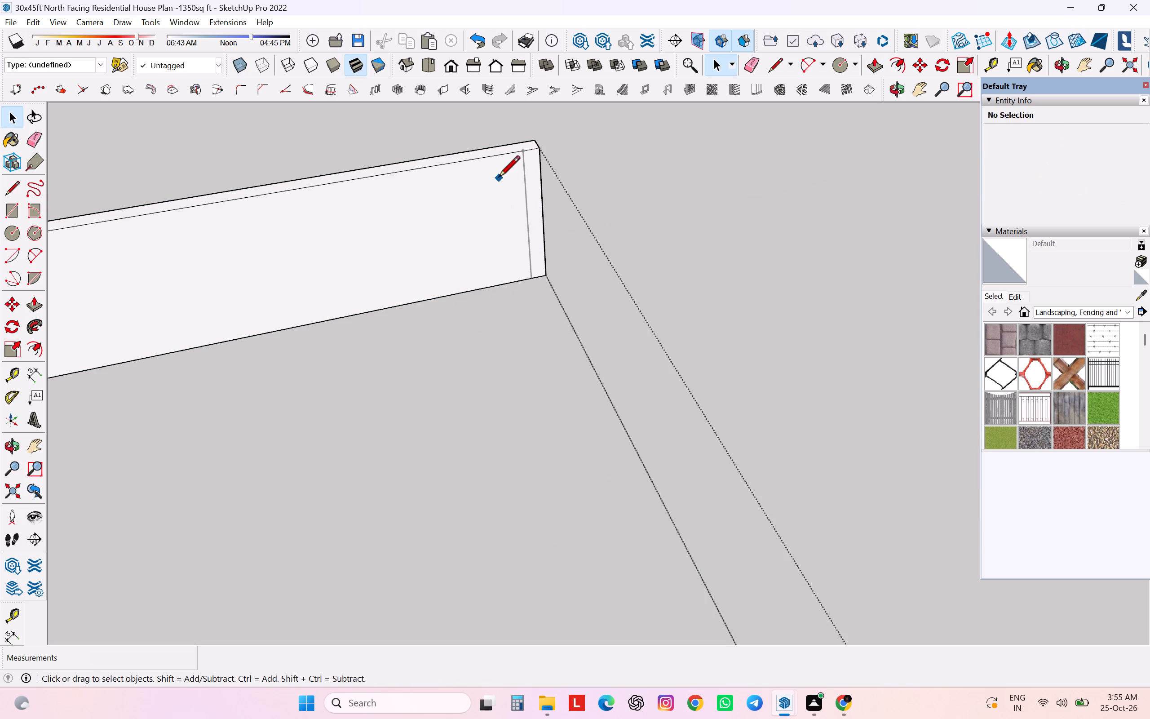
left_click(523, 151)
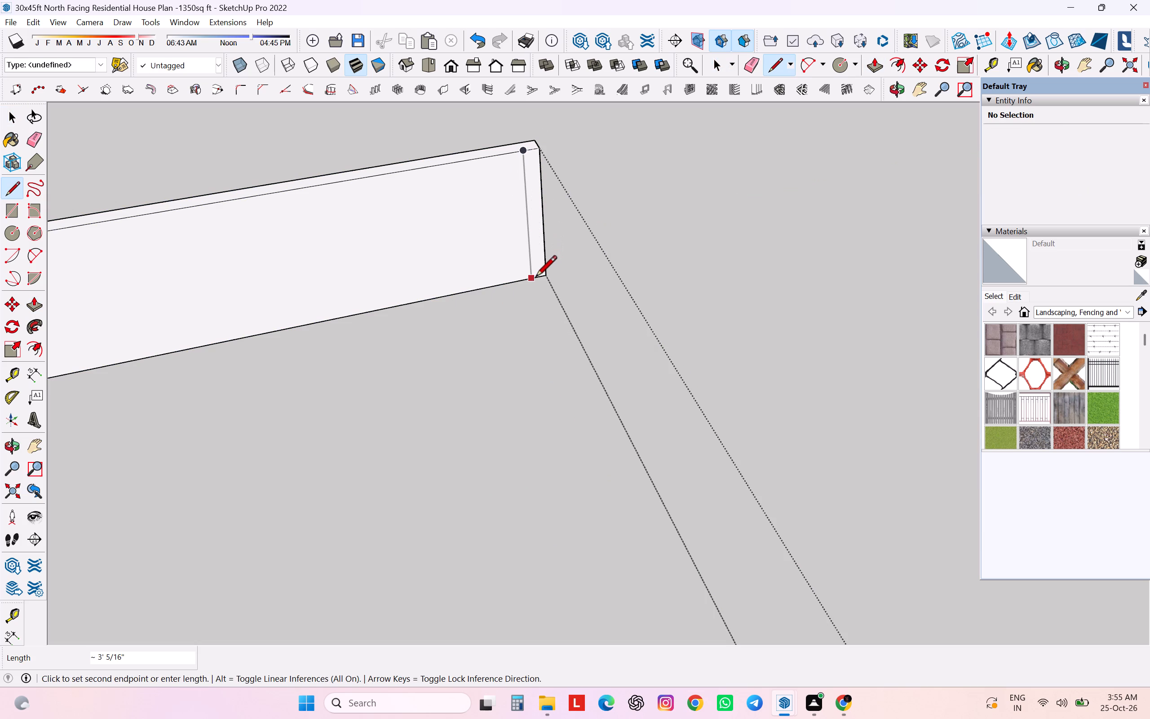
left_click(533, 278)
Push/Pull the narrow end strip about 36' 9 3/16" along the remaining side wall to the stair tower and exit the group.
key("p")
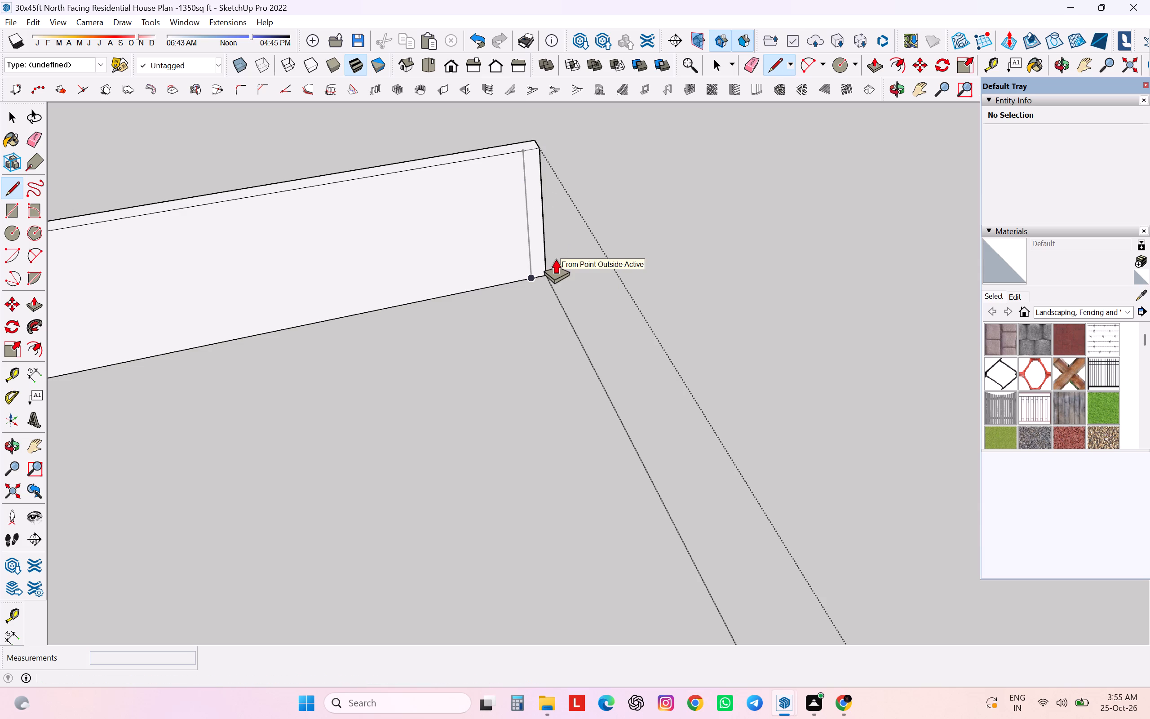
left_click(540, 240)
scroll(558, 234, "down", 20)
scroll(558, 234, "down", 1)
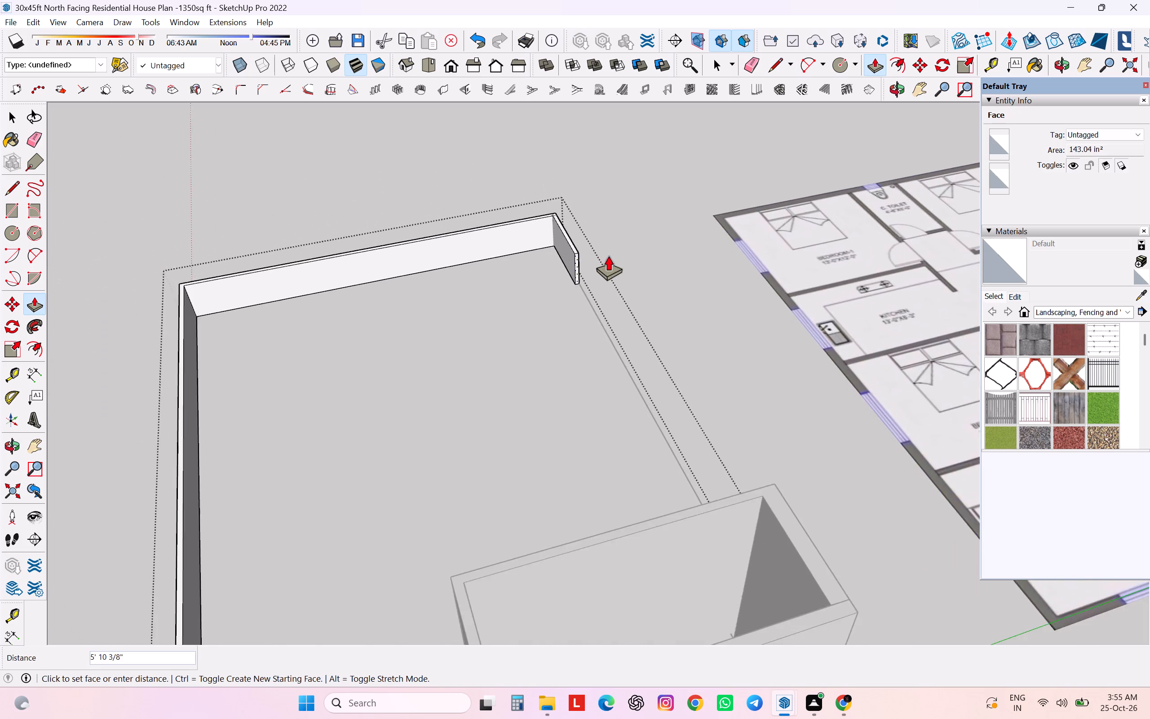
scroll(608, 255, "down", 5)
middle_click_drag(672, 402, 594, 462)
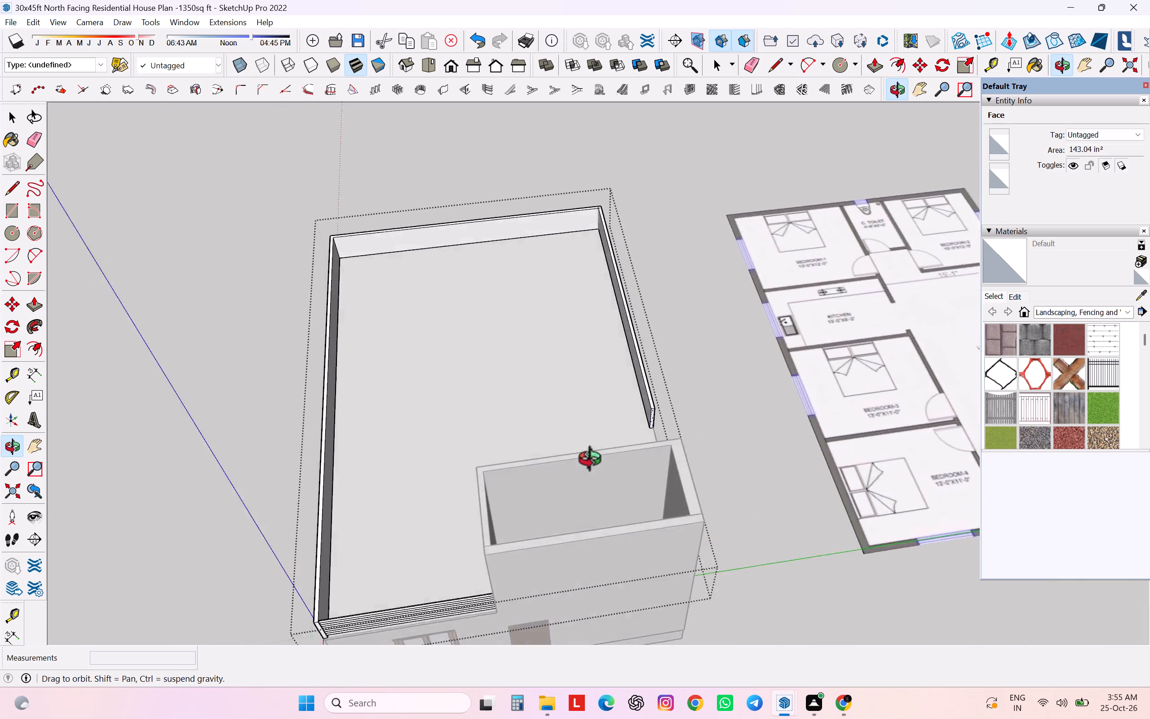
middle_click_drag(594, 462, 167, 288)
scroll(167, 288, "down", 1)
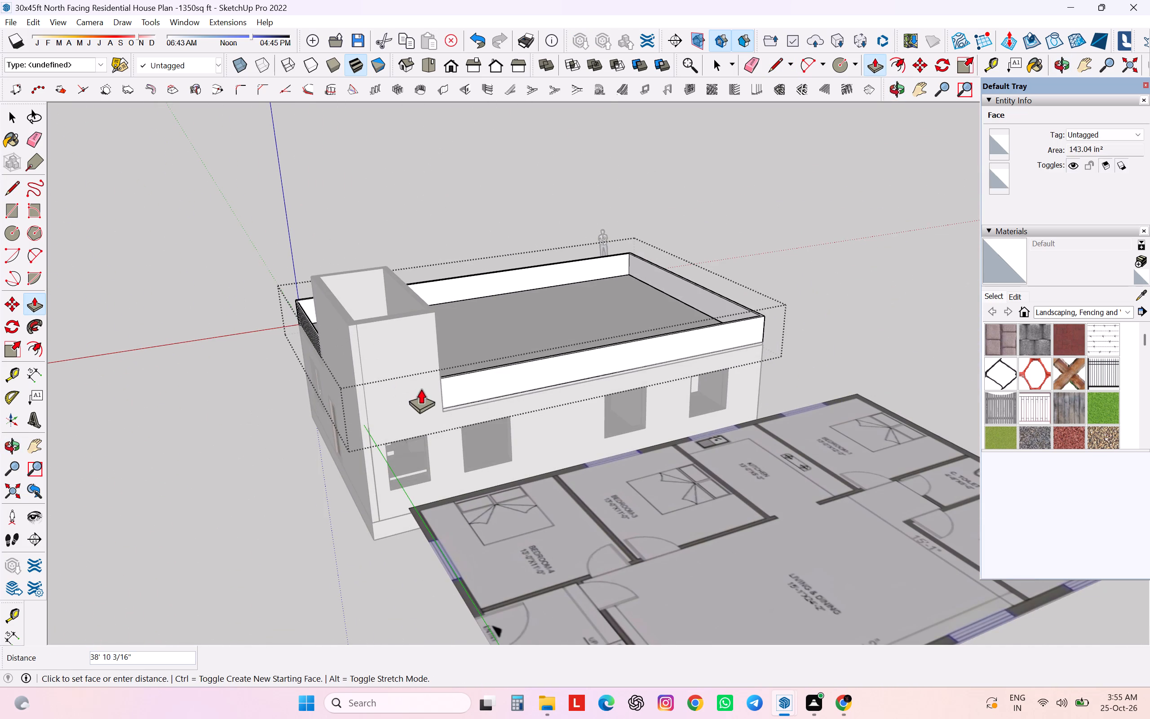
middle_click_drag(435, 390, 276, 538)
scroll(376, 418, "up", 2)
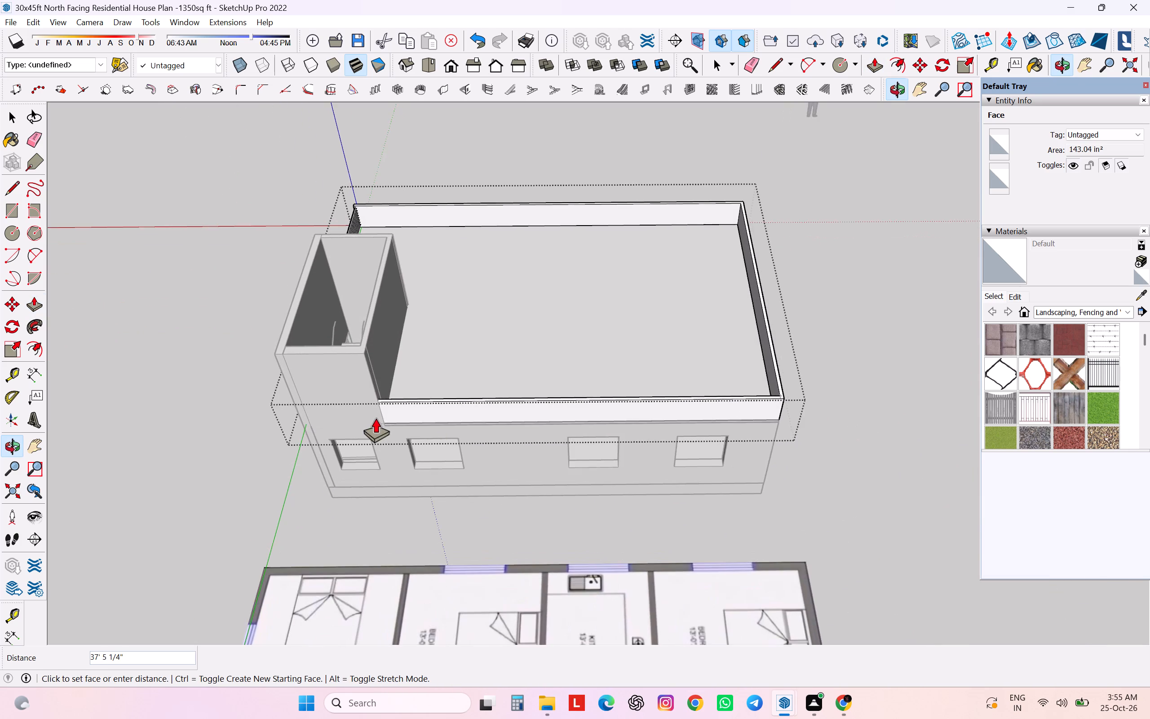
scroll(376, 417, "up", 4)
left_click(375, 381)
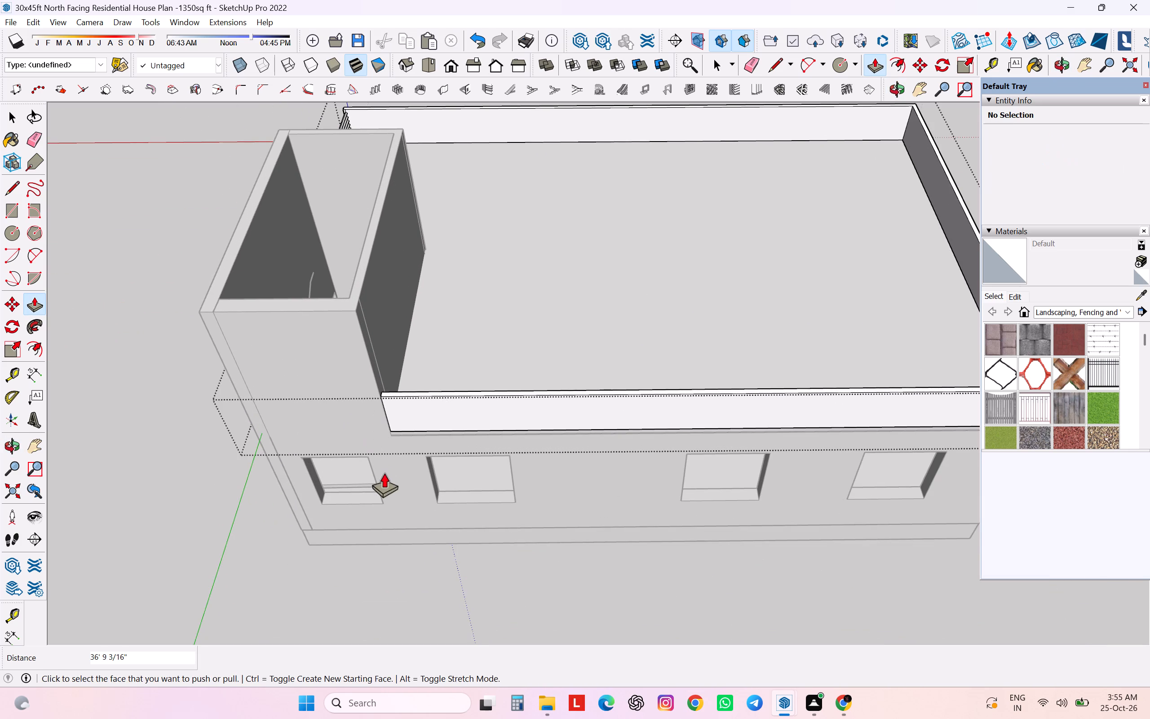
key("space")
left_click_drag(367, 571, 372, 573)
double_click(374, 607)
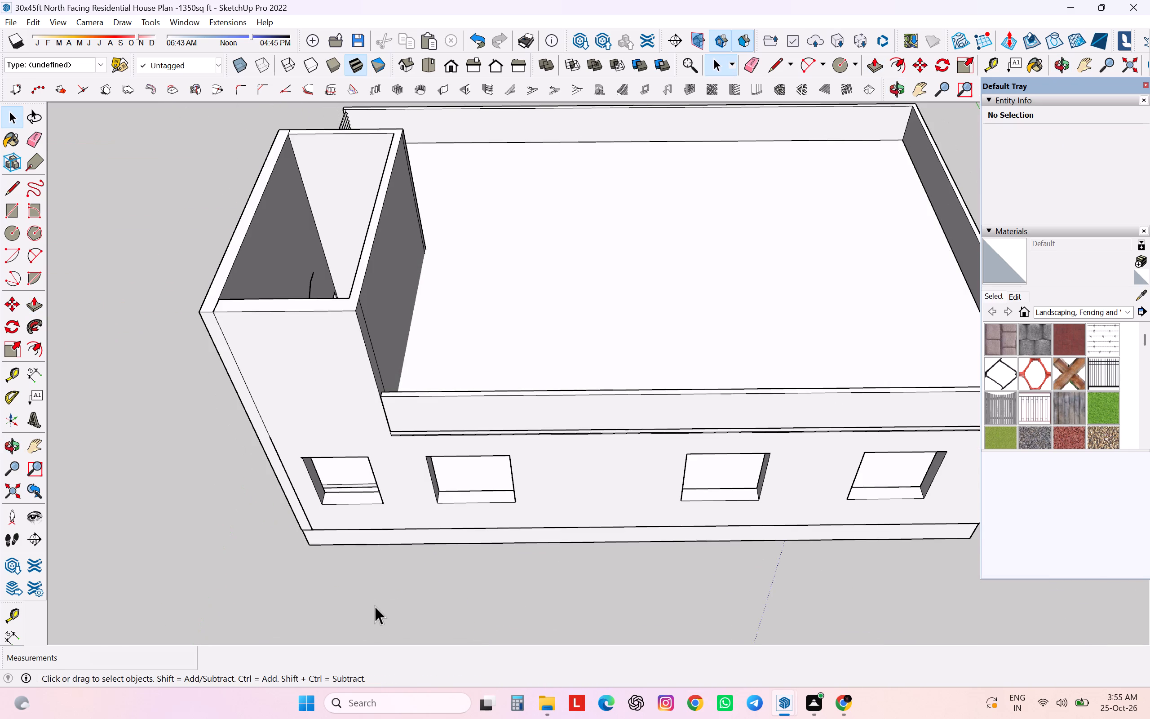
Examine the alignment of the parapet, roof slab edge and wall along the new side and at its rear corner.
scroll(406, 434, "up", 20)
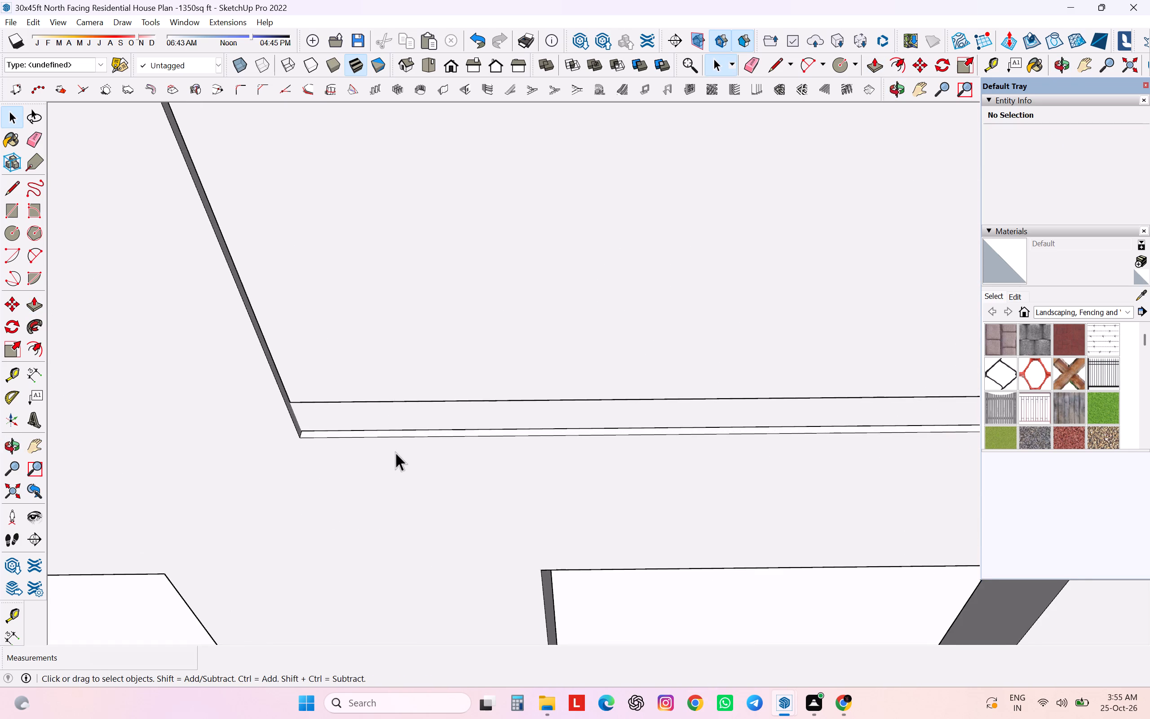
middle_click_drag(395, 452, 356, 584)
scroll(376, 501, "down", 13)
scroll(399, 514, "up", 2)
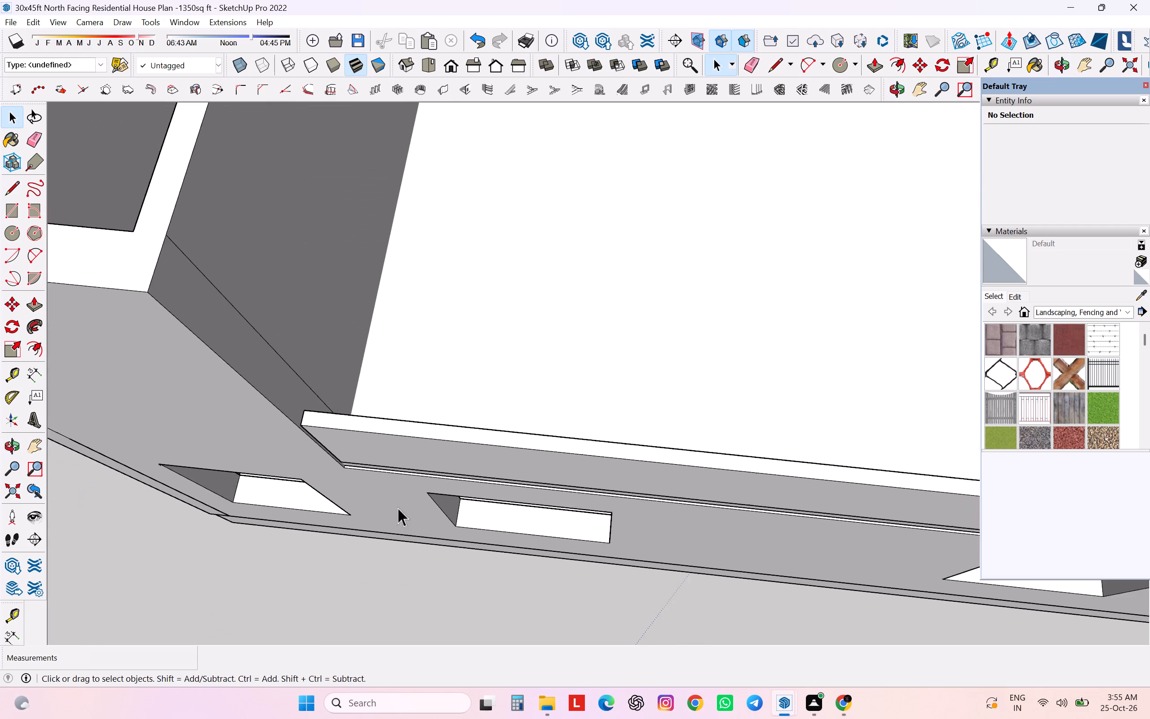
scroll(398, 507, "up", 3)
middle_click_drag(387, 552, 307, 383)
scroll(309, 383, "up", 1)
scroll(305, 387, "down", 14)
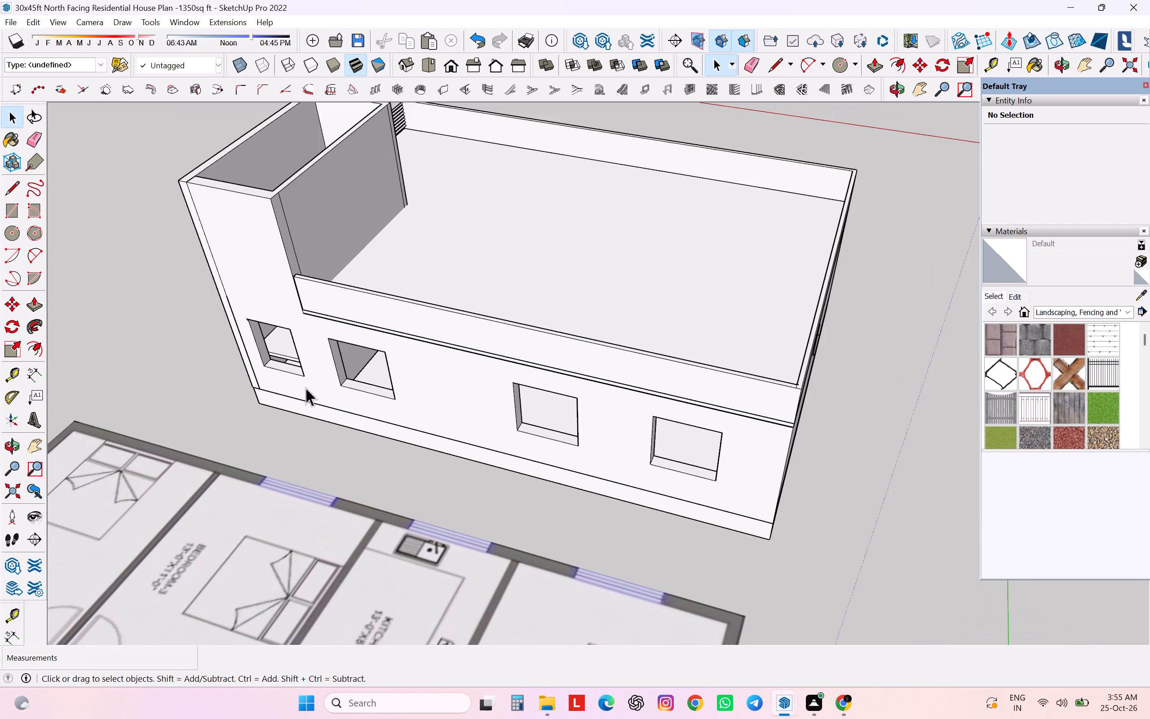
scroll(783, 439, "up", 12)
middle_click_drag(776, 427, 765, 420)
scroll(776, 427, "up", 1)
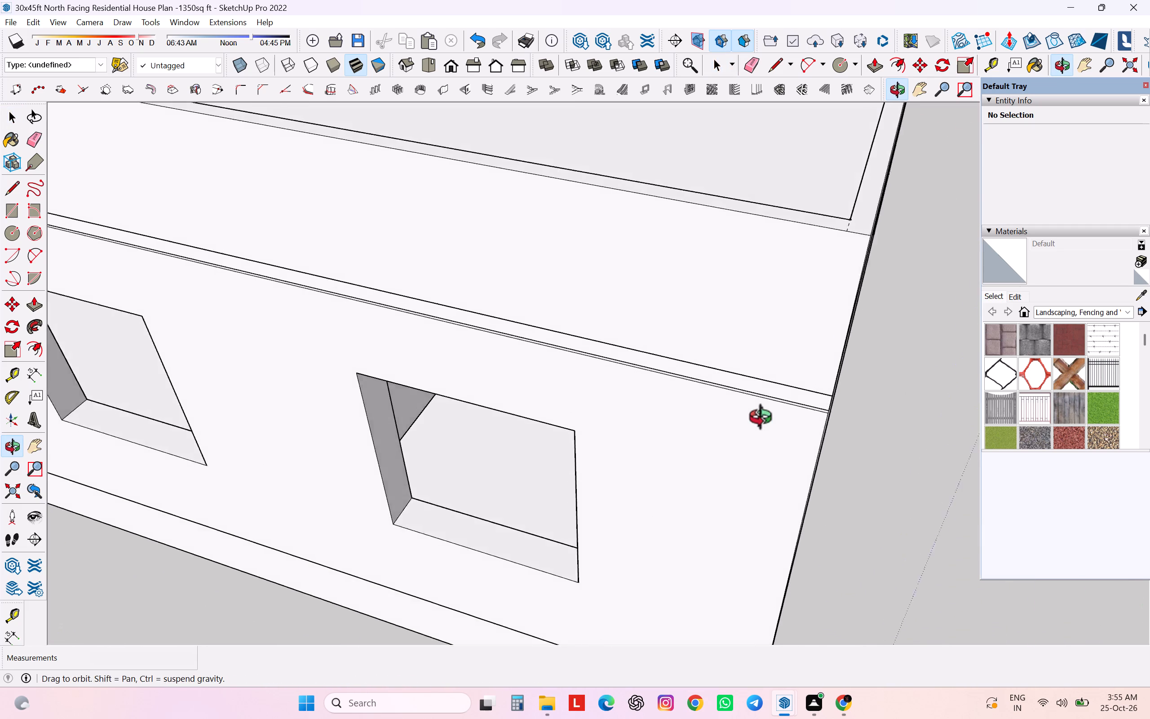
middle_click_drag(765, 420, 587, 283)
key("space")
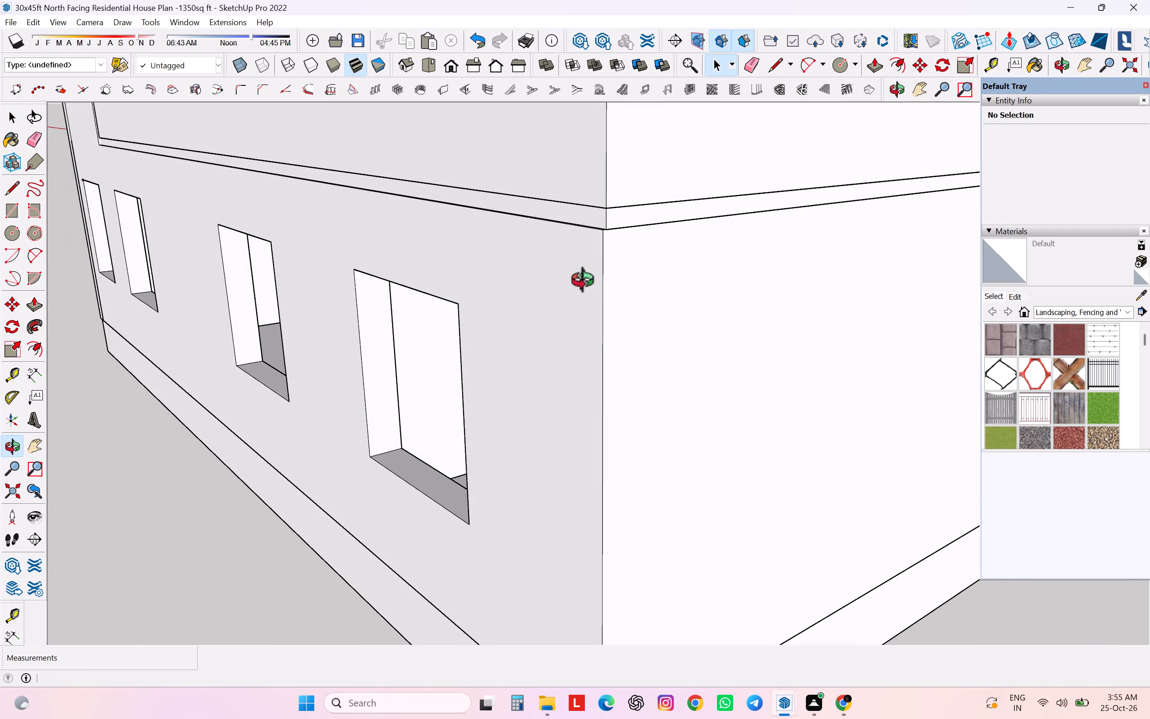
middle_click_drag(587, 283, 601, 283)
scroll(601, 283, "down", 1)
scroll(602, 283, "up", 1)
scroll(602, 283, "down", 6)
middle_click_drag(603, 284, 864, 420)
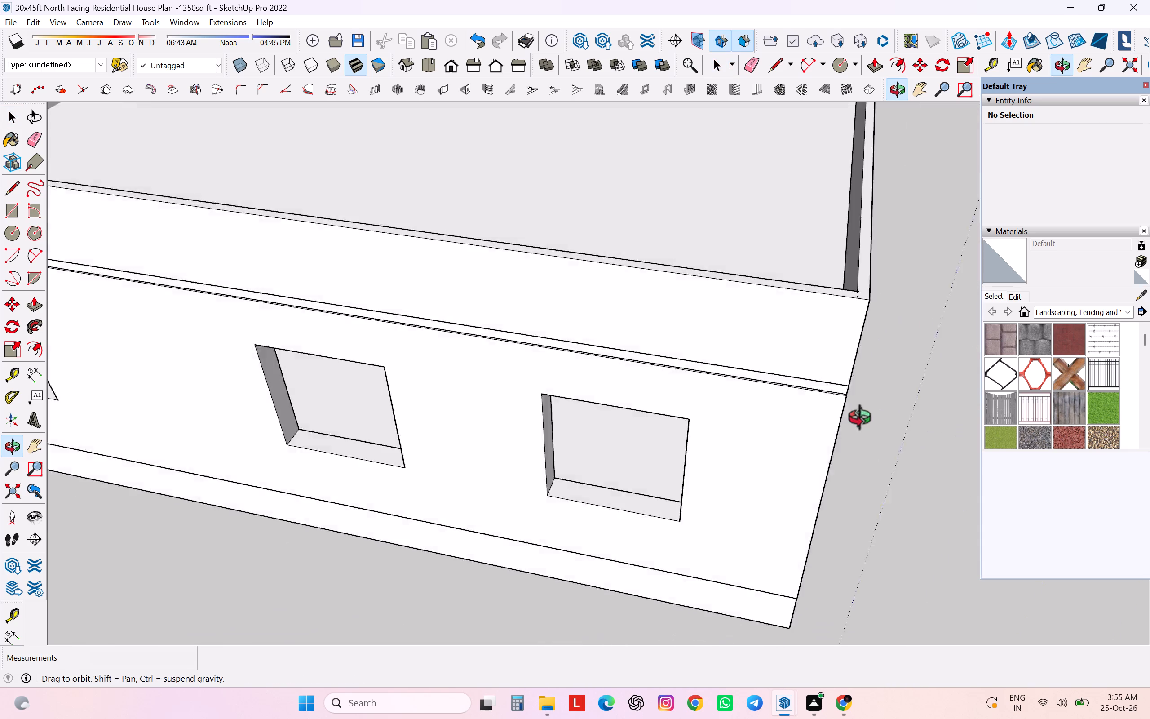
middle_click_drag(864, 420, 866, 420)
scroll(567, 435, "down", 4)
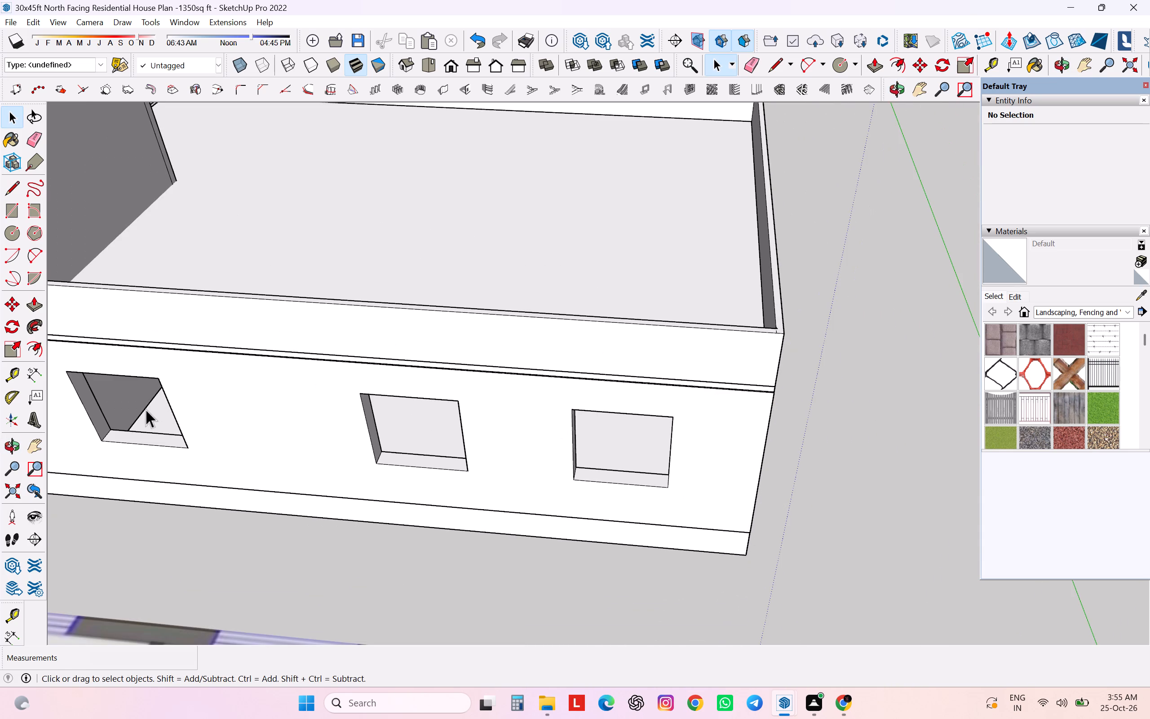
scroll(643, 384, "up", 15)
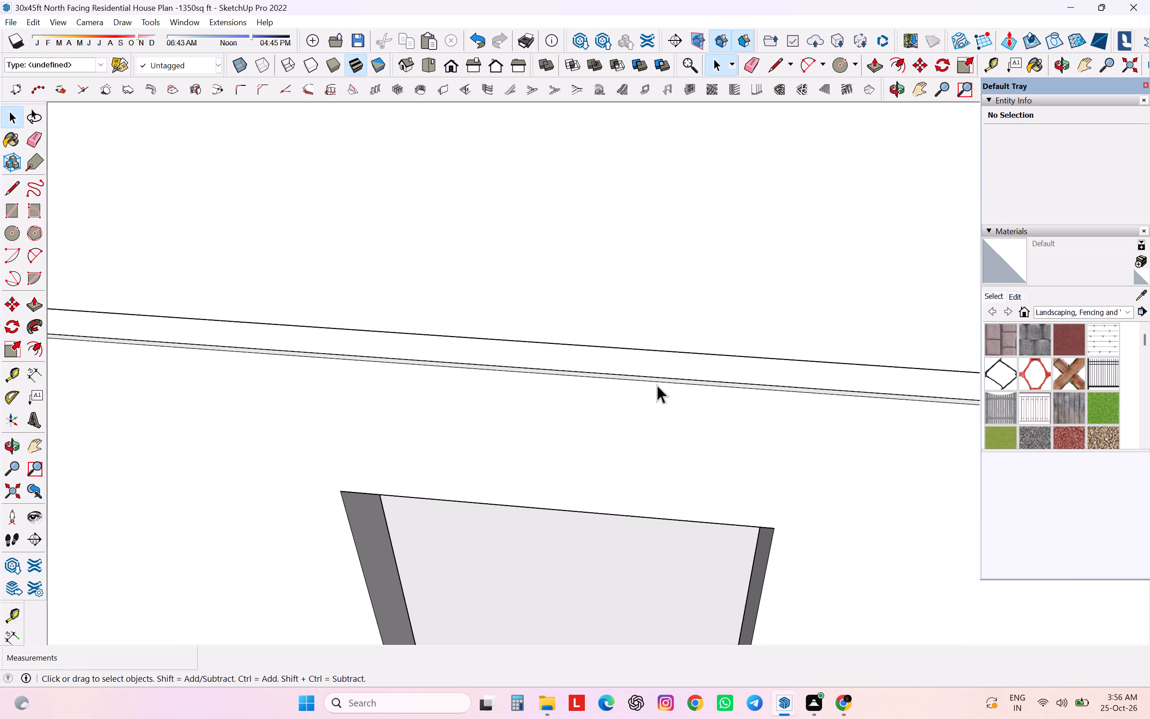
middle_click_drag(655, 385, 343, 327)
scroll(343, 327, "up", 1)
scroll(349, 317, "down", 7)
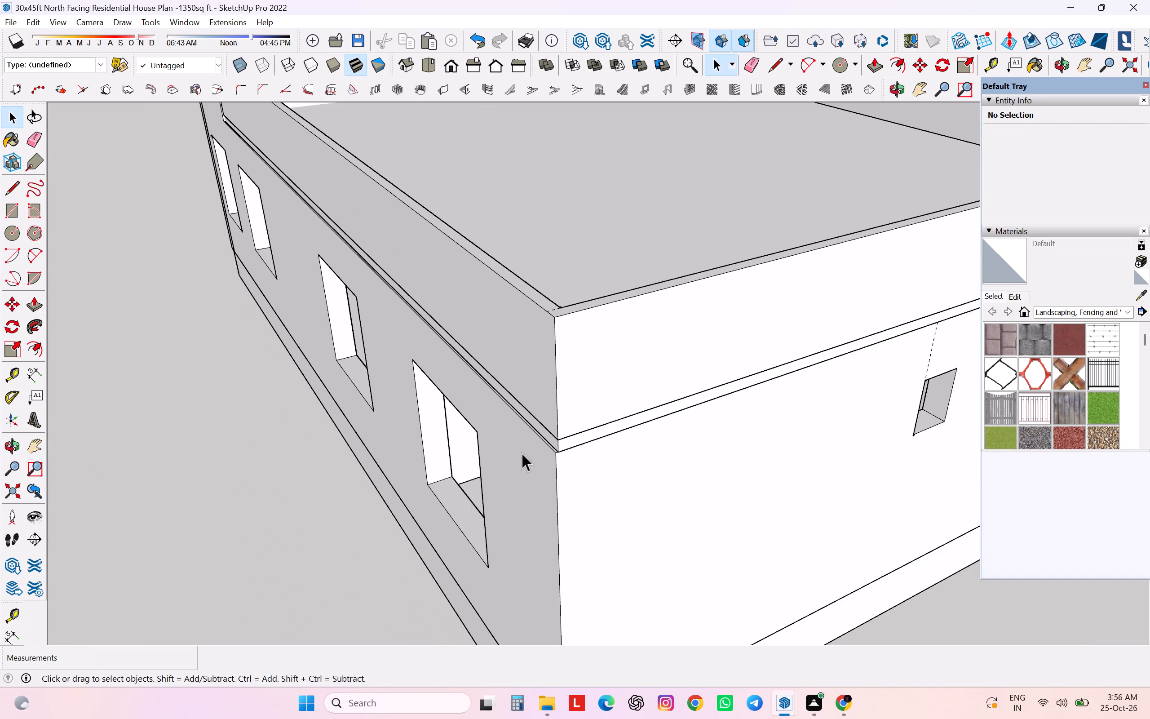
scroll(559, 441, "up", 8)
In the roof slab group, Push/Pull the side edge face outward about 3/4" to align with the wall face, and exit the group.
left_click(557, 442)
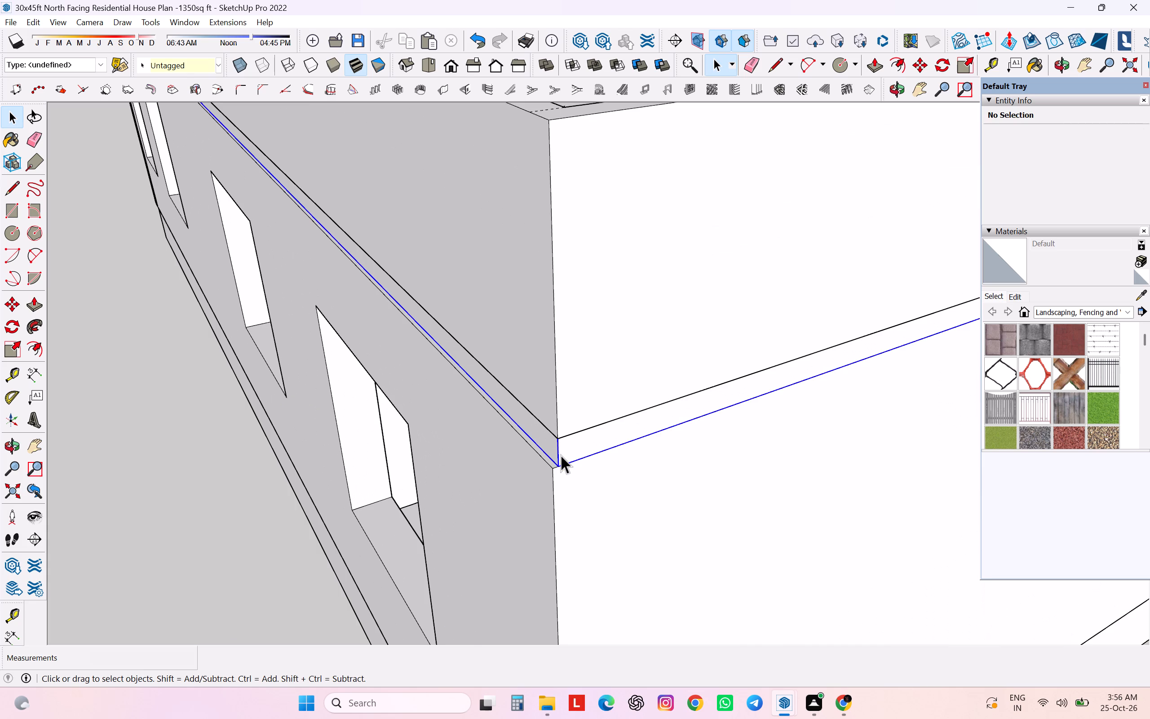
right_click(538, 441)
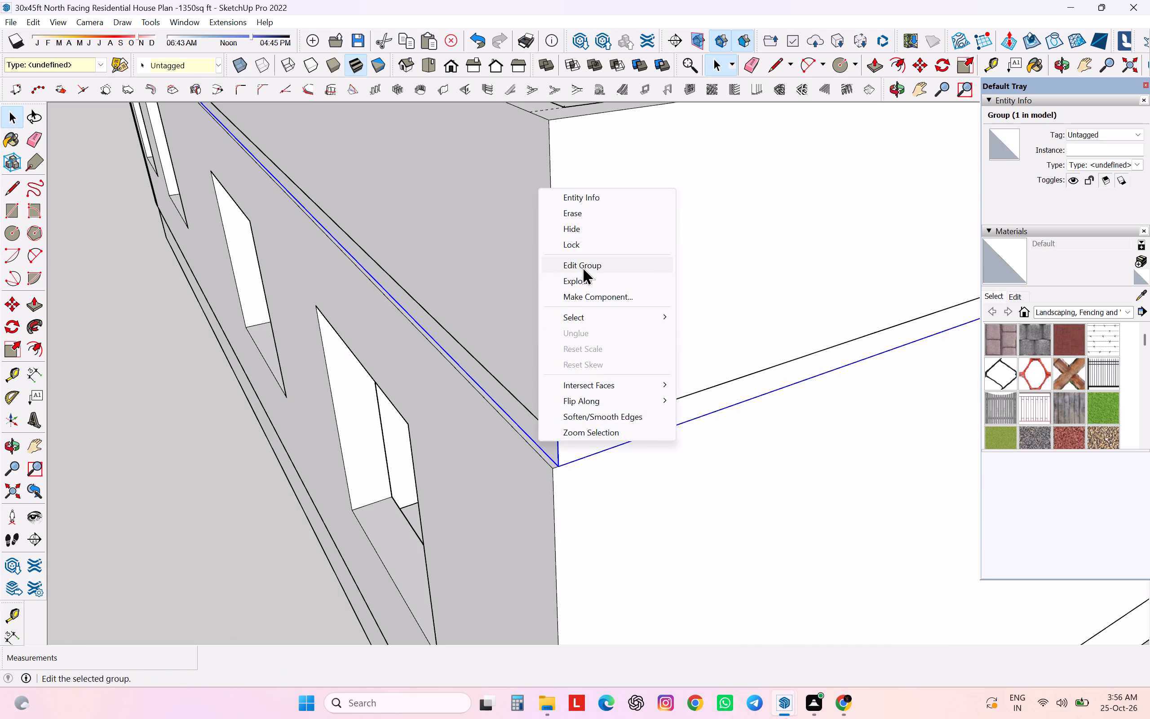
left_click(582, 266)
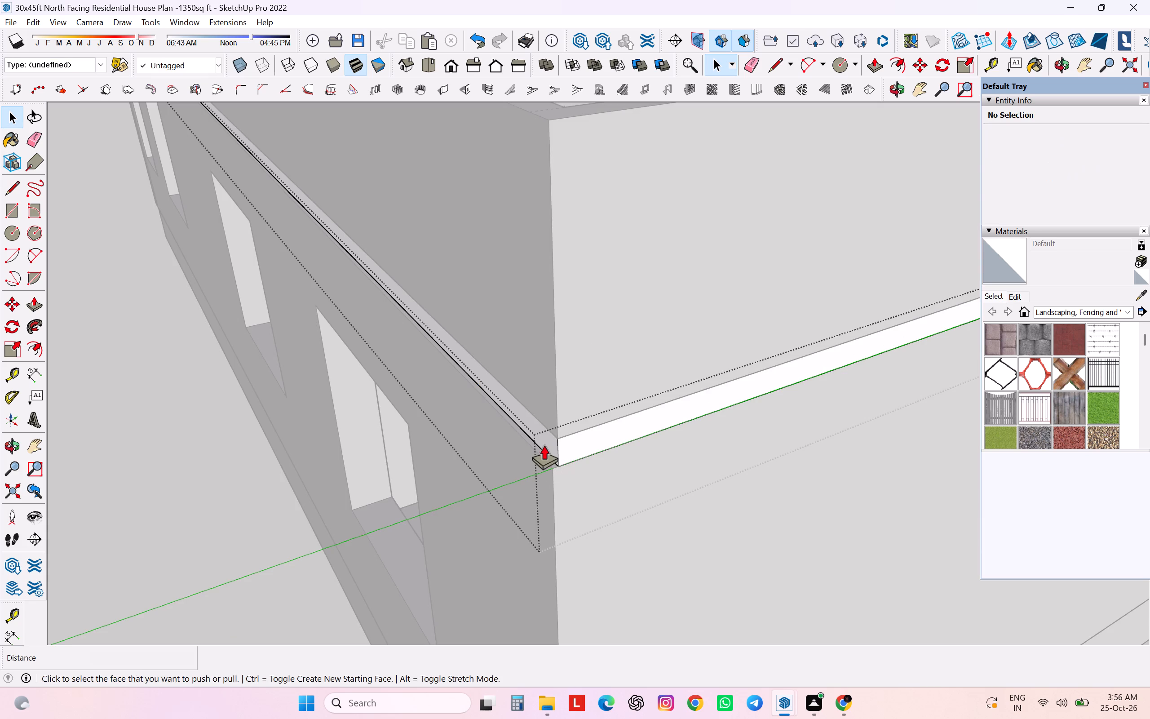
key("p")
left_click(553, 435)
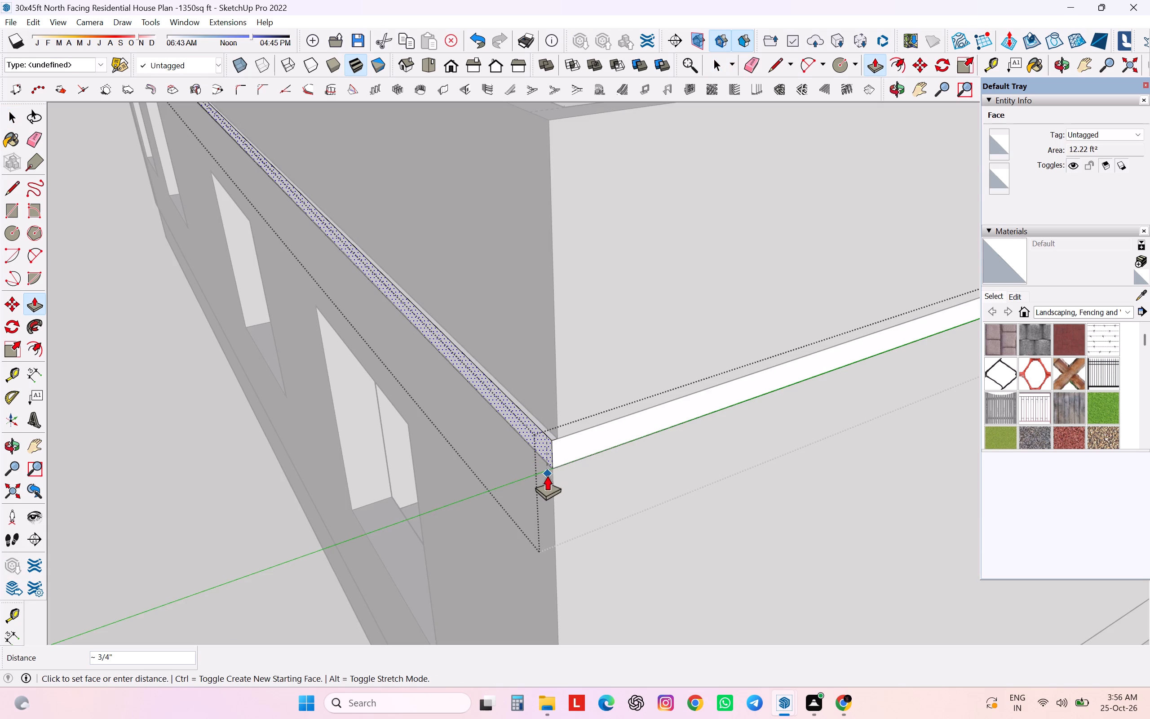
left_click(552, 474)
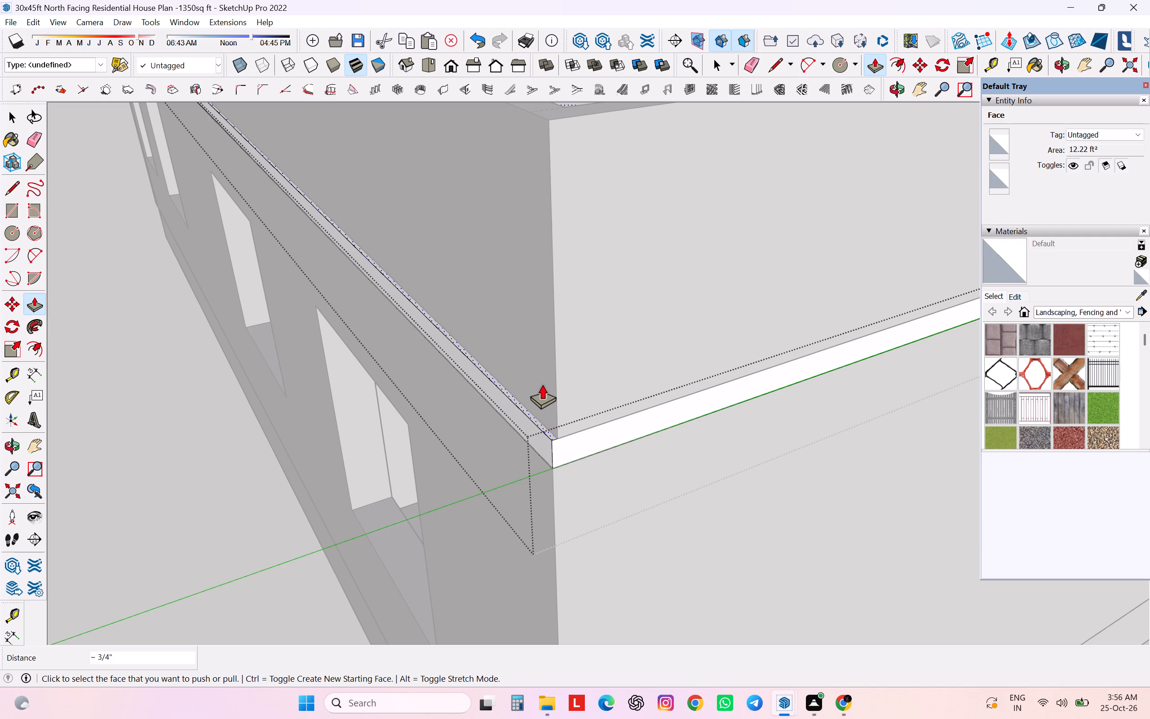
scroll(540, 386, "down", 6)
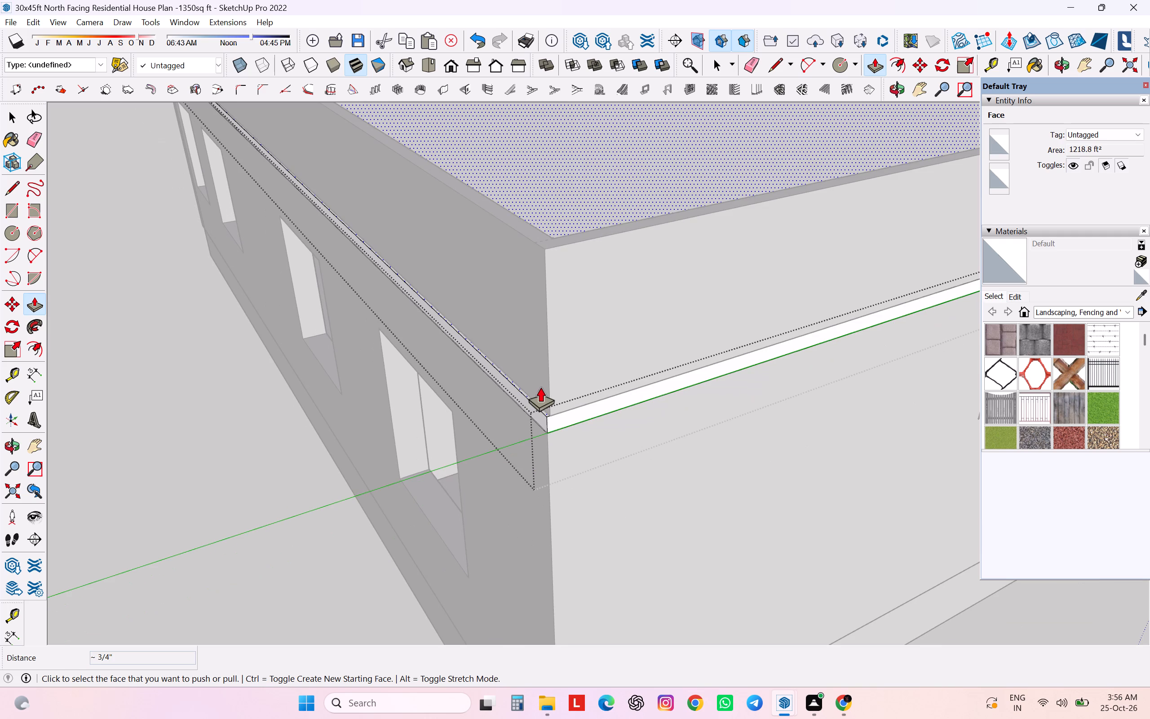
key("space")
left_click(172, 496)
In the parapet group, Push/Pull the outer side face outward about 3/4" to align with the roof slab edge.
left_click(521, 341)
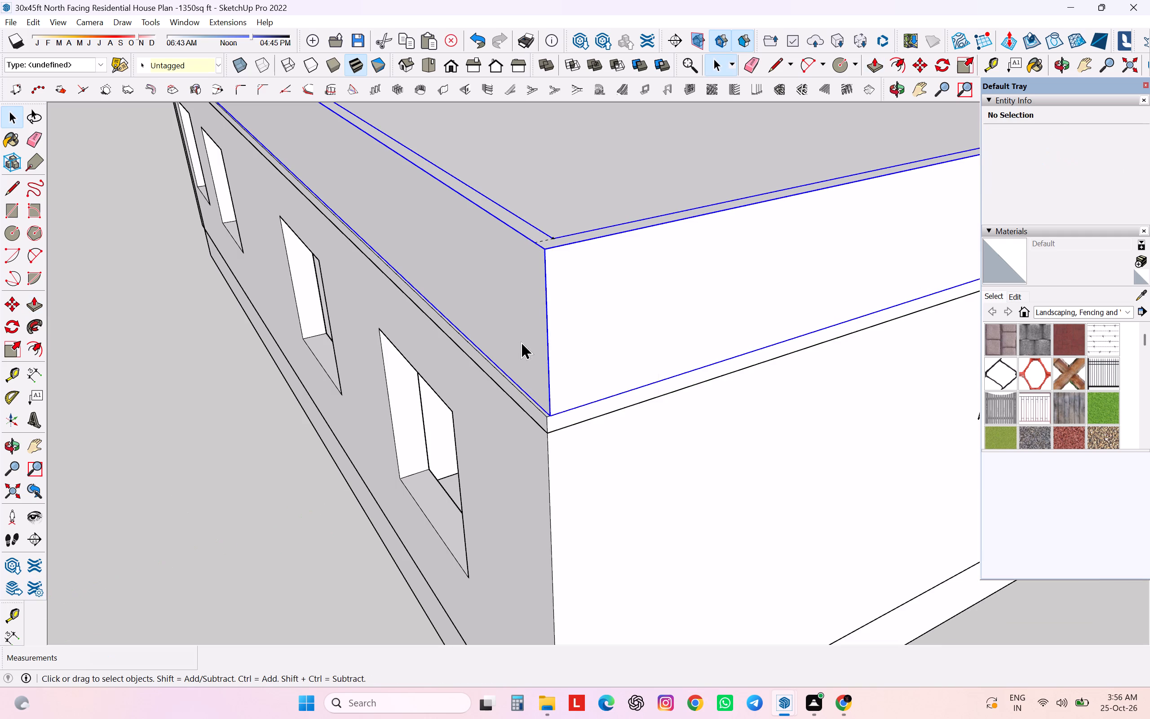
right_click(521, 341)
left_click(565, 423)
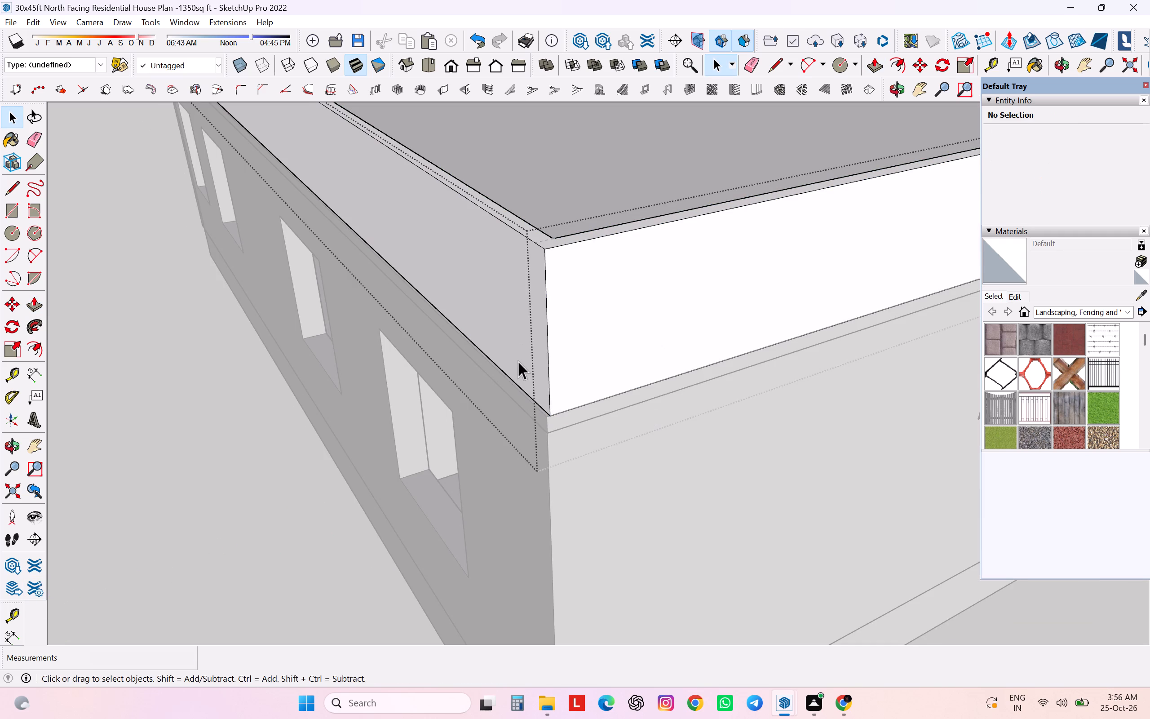
key("p")
left_click(518, 360)
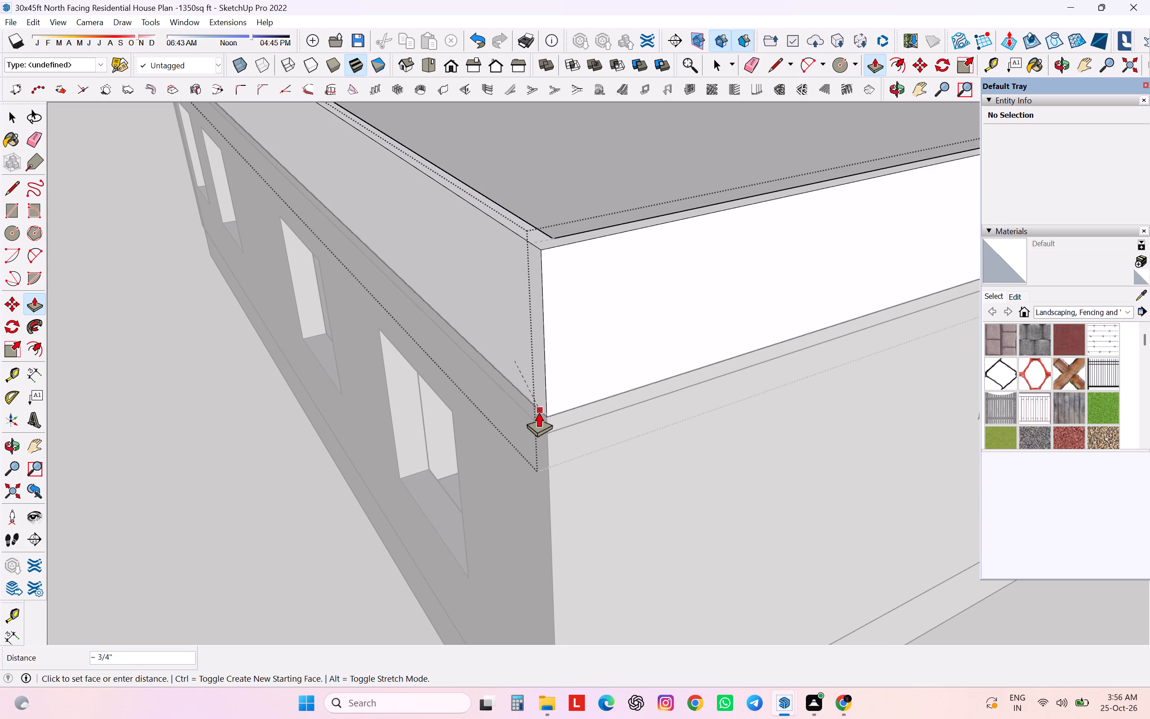
scroll(539, 412, "up", 14)
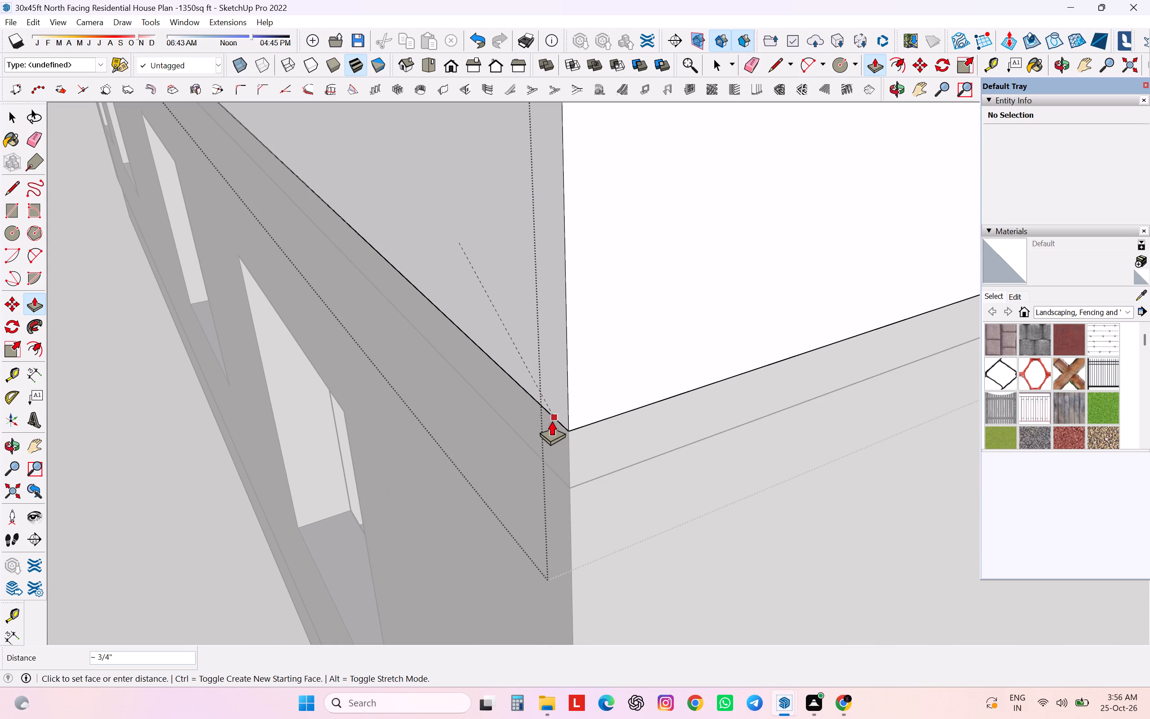
left_click(552, 420)
scroll(569, 482, "down", 20)
scroll(569, 482, "down", 2)
key("Escape")
key("Escape")
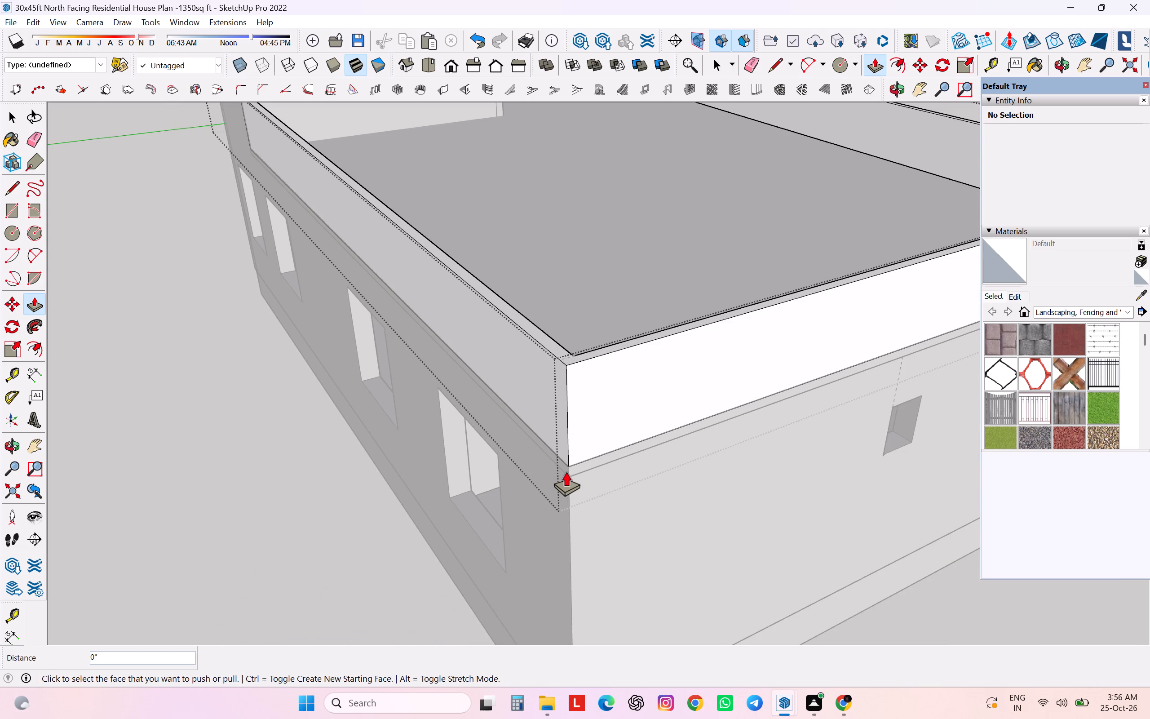
Finish the parapet side adjustment and exit the parapet group.
key("space")
left_click(357, 539)
Draw a rectangle about 16' 3 1/2" by 7' 7 9/16" covering the stair tower's open top, corner to corner.
scroll(443, 468, "down", 5)
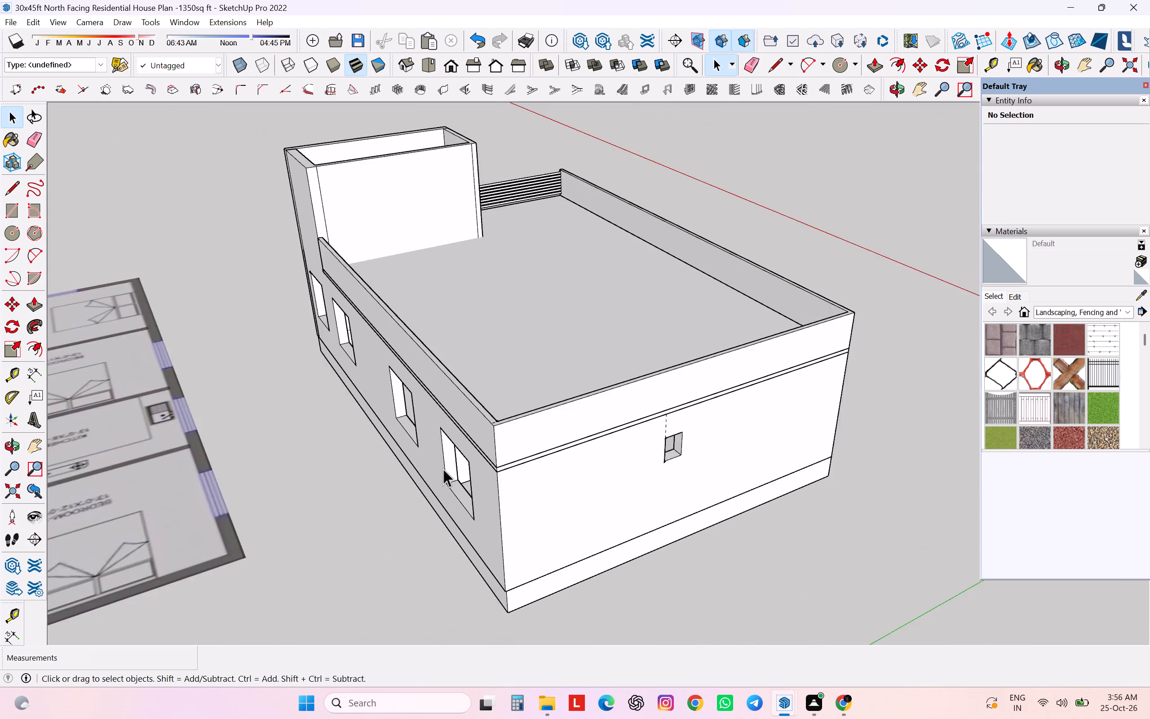
scroll(443, 468, "down", 7)
middle_click_drag(629, 521, 283, 503)
scroll(375, 442, "down", 6)
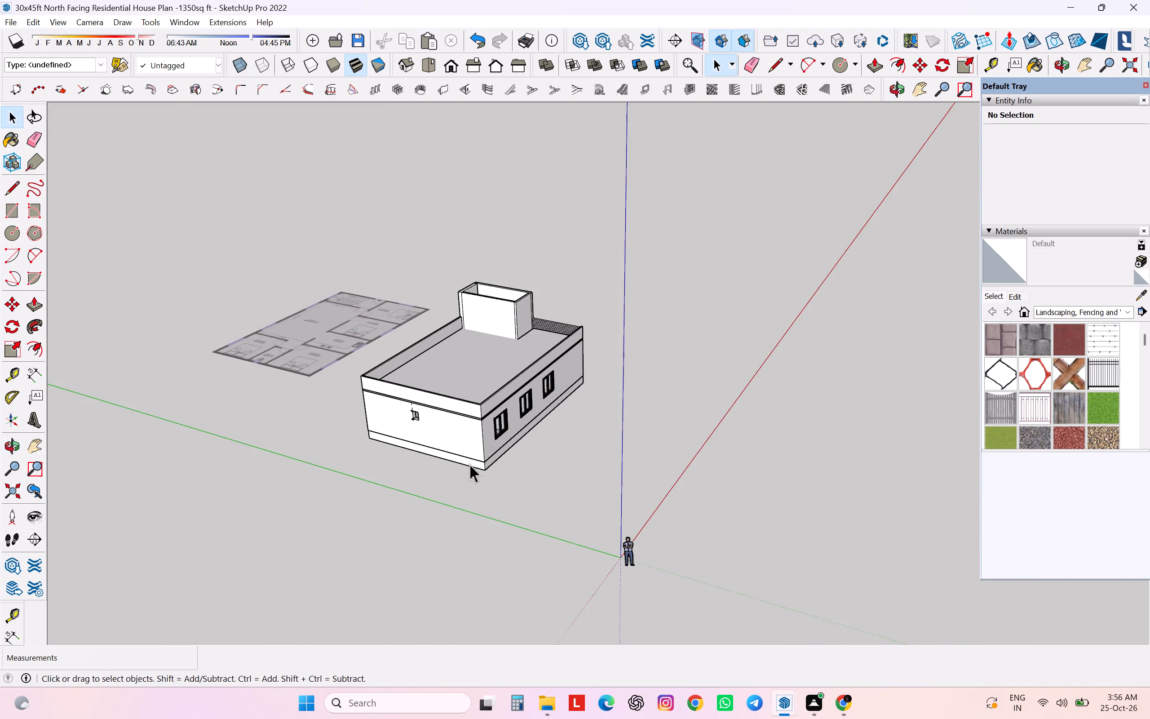
middle_click_drag(469, 464, 124, 355)
scroll(597, 451, "down", 5)
middle_click_drag(599, 451, 86, 475)
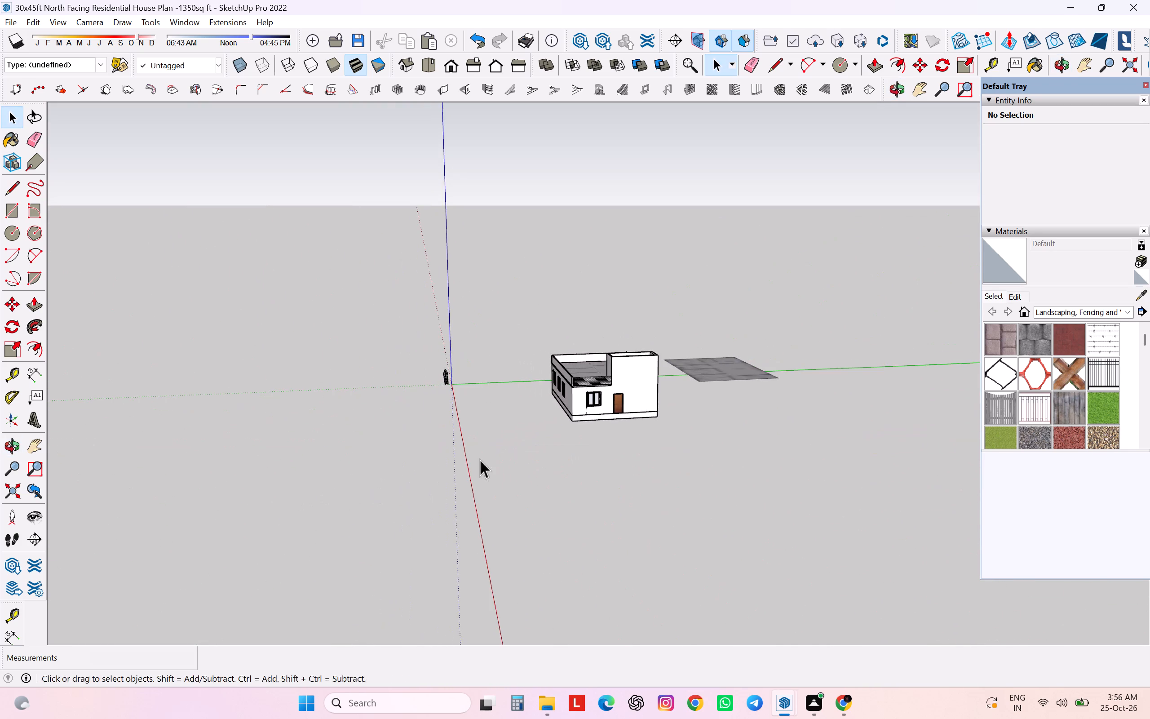
middle_click_drag(813, 459, 701, 488)
scroll(634, 427, "up", 10)
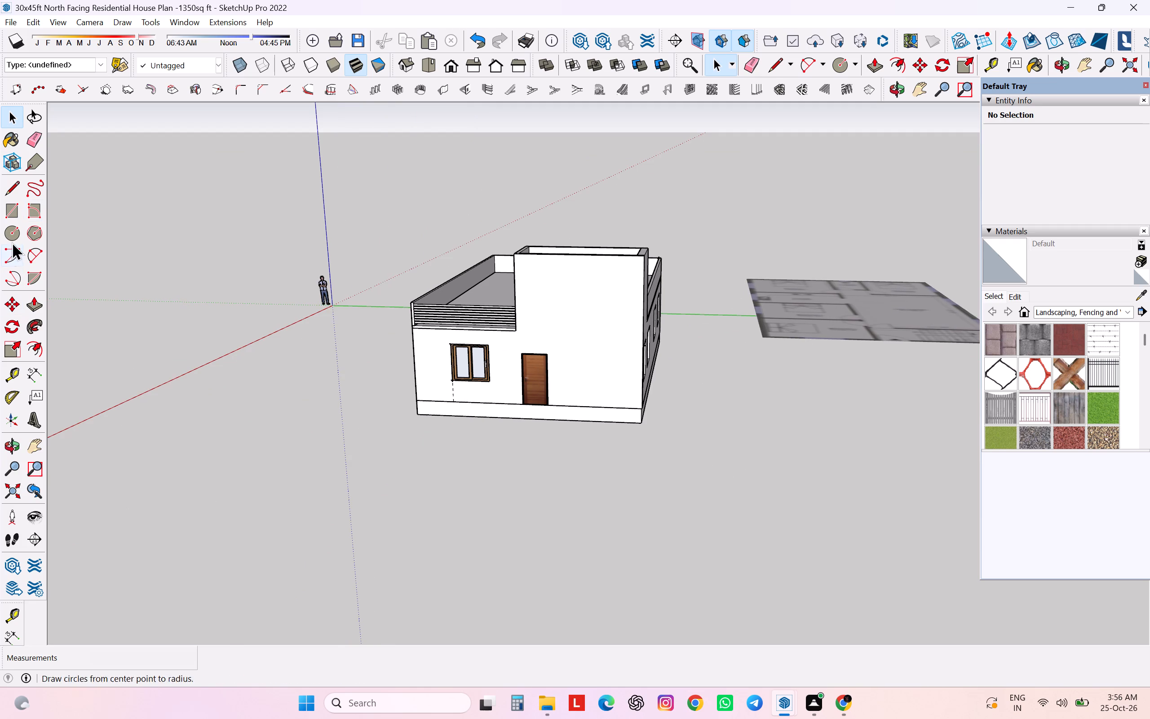
left_click(4, 205)
middle_click_drag(463, 311, 469, 506)
scroll(543, 332, "up", 5)
left_click(511, 345)
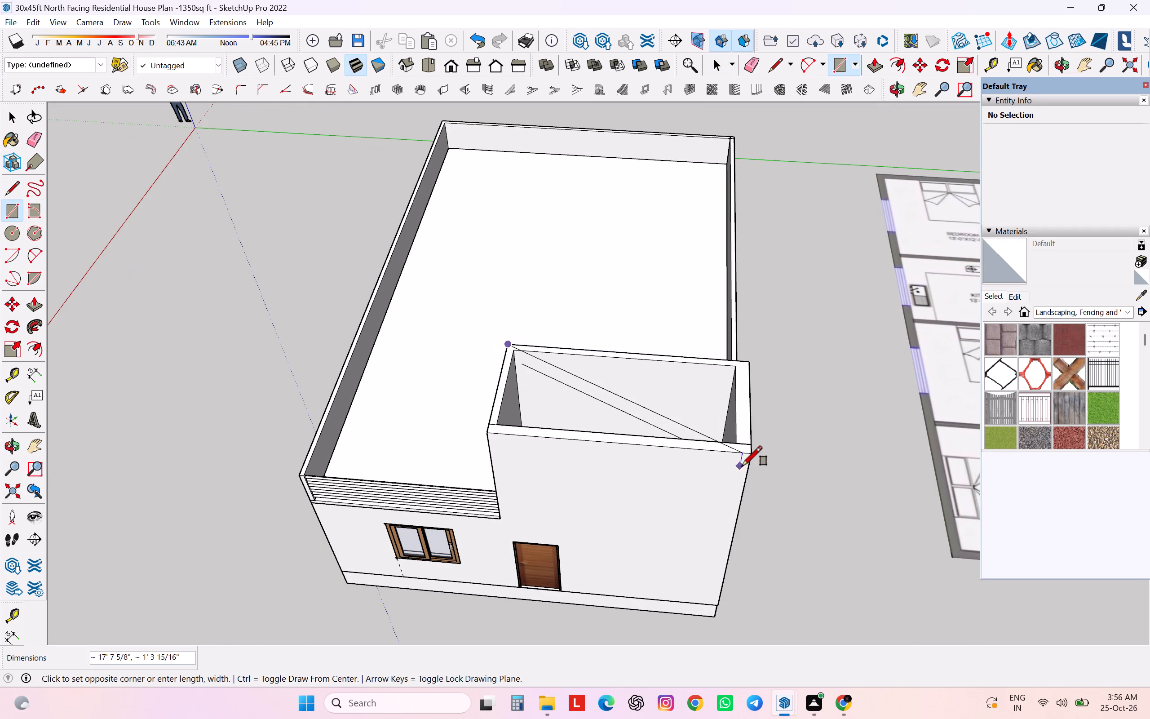
left_click(752, 453)
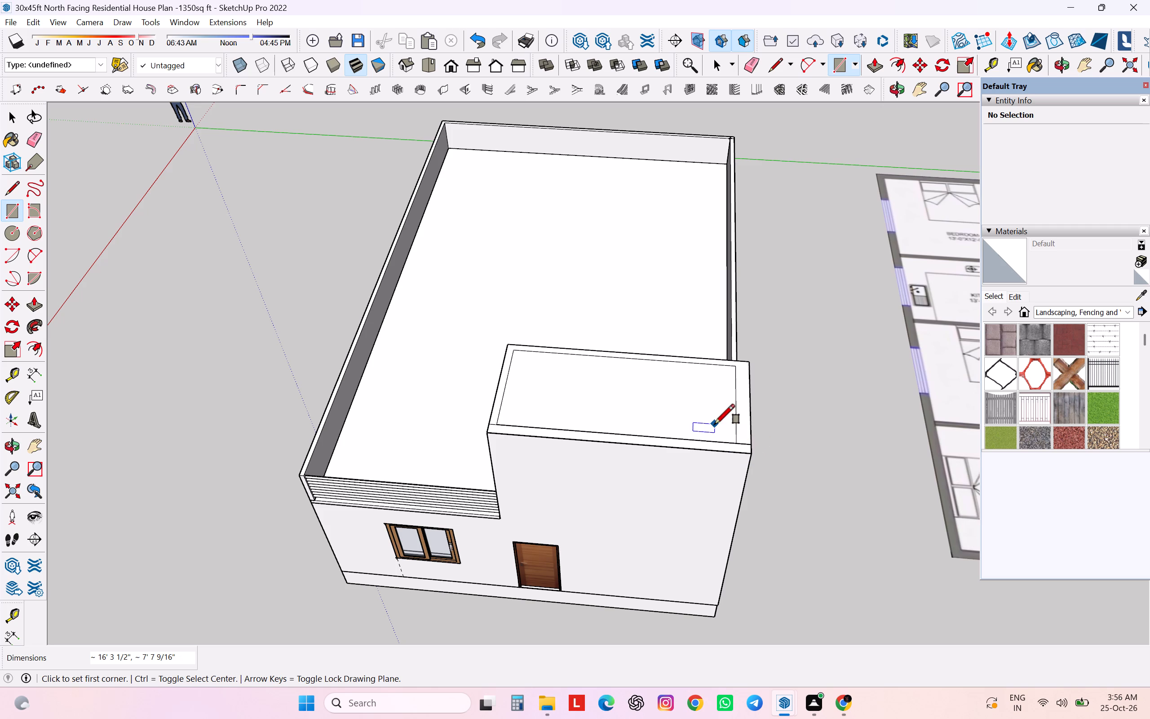
Push/Pull the stair tower's roof face up 3.94" to form its slab.
key("p")
left_click(700, 417)
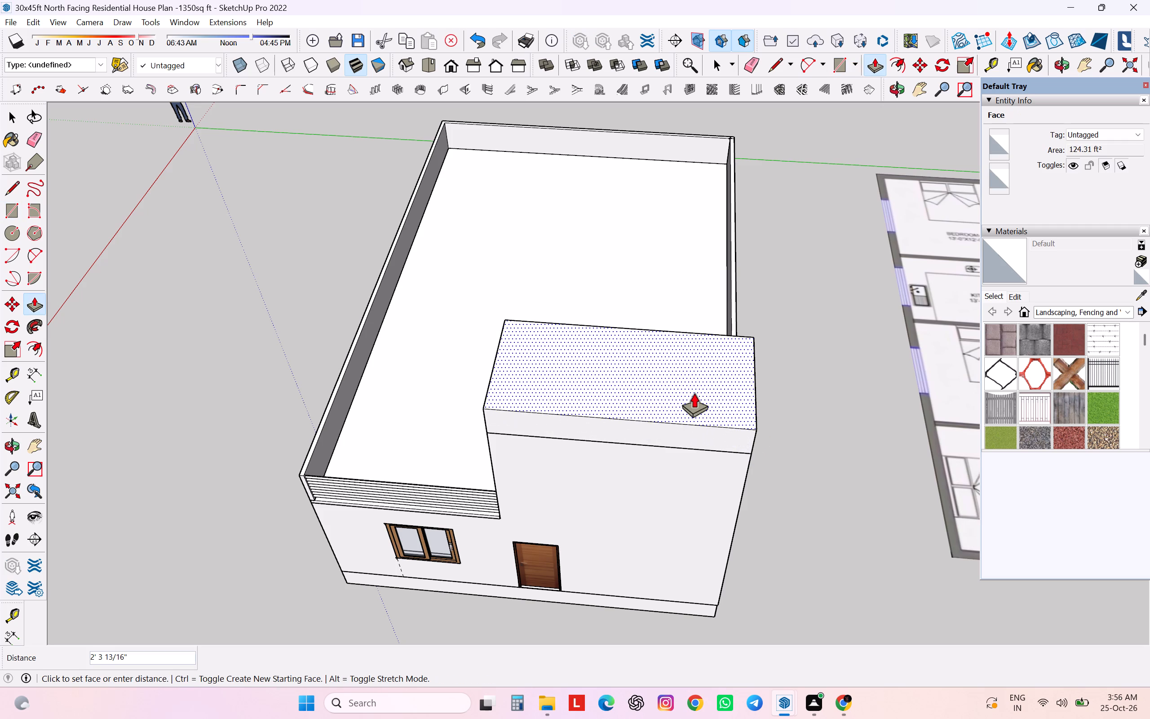
type("3.94")
key("Return")
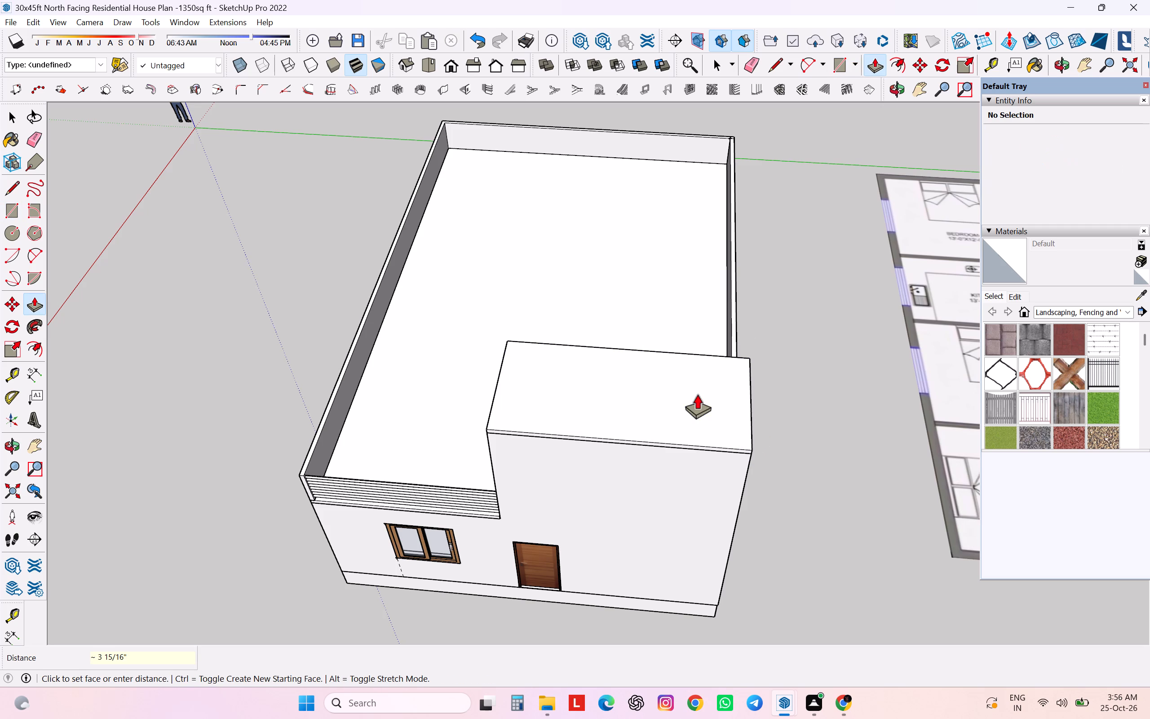
key("Escape")
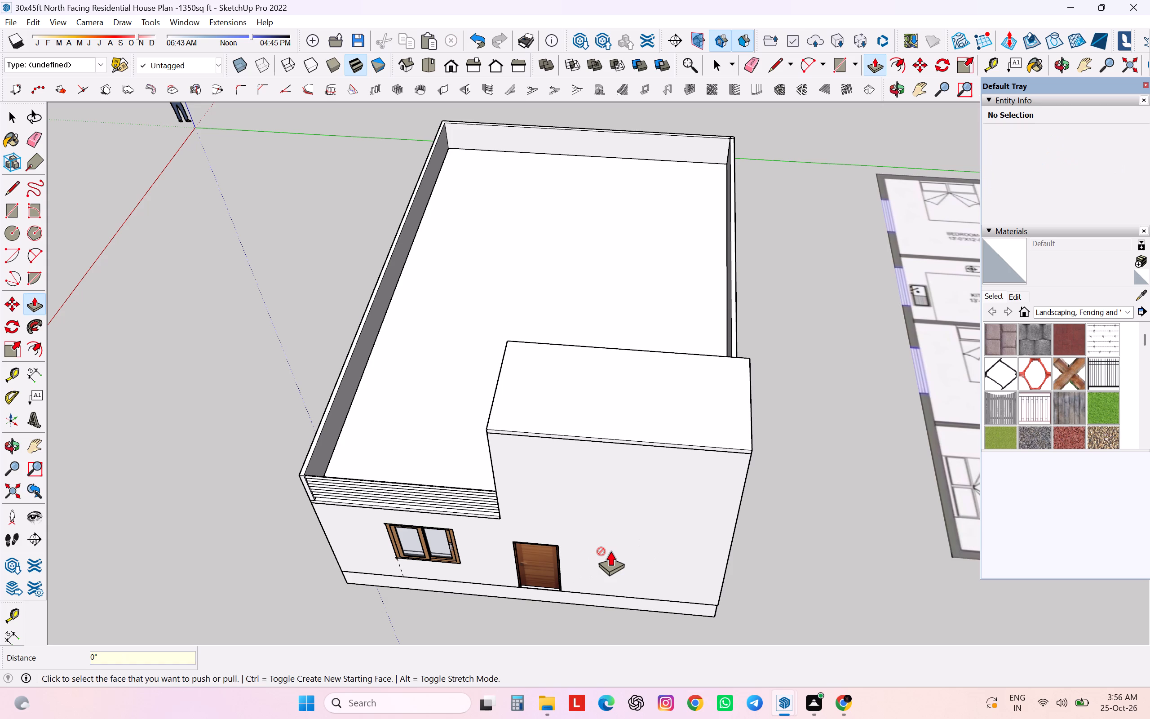
Place a guide point 8" along the stair tower's top front edge, measured from its terrace-side corner.
scroll(610, 550, "up", 1)
middle_click_drag(607, 552, 637, 347)
scroll(636, 340, "down", 5)
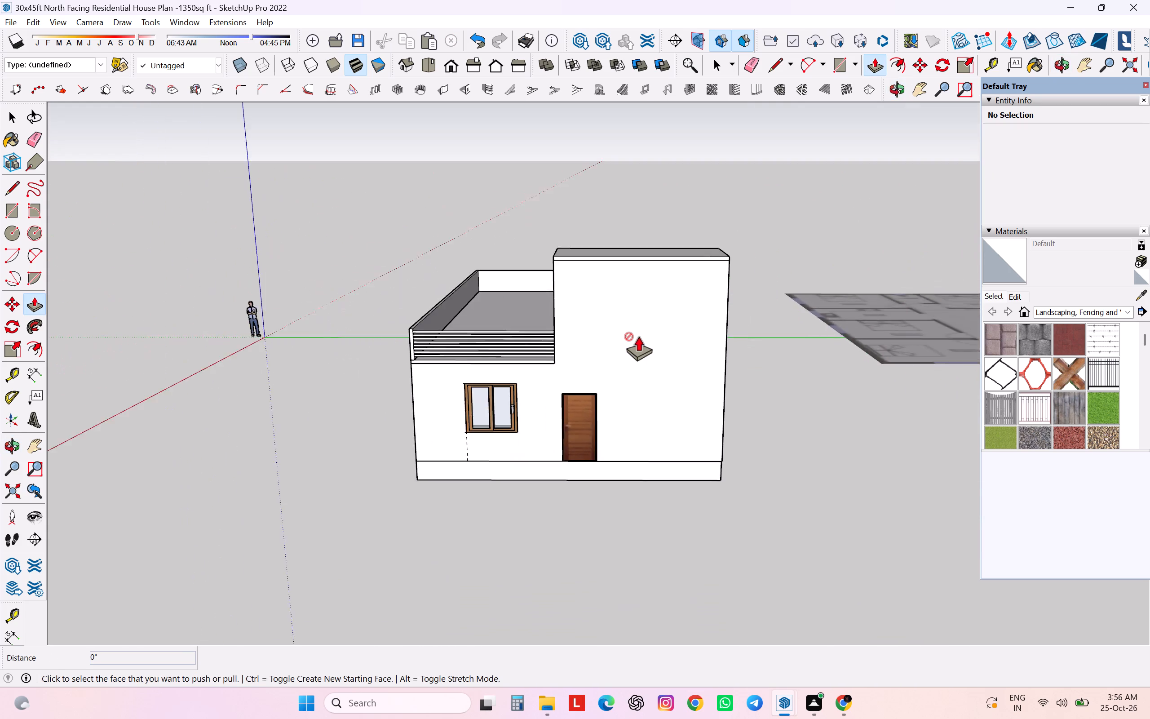
scroll(638, 336, "down", 6)
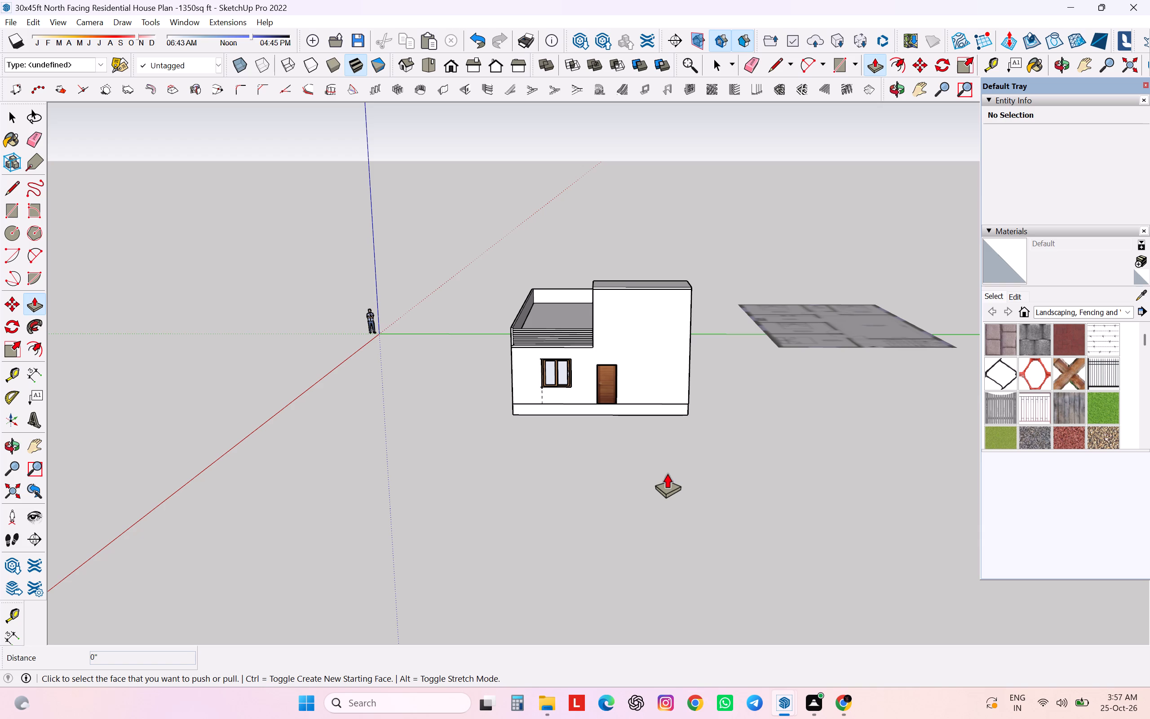
scroll(602, 297, "up", 9)
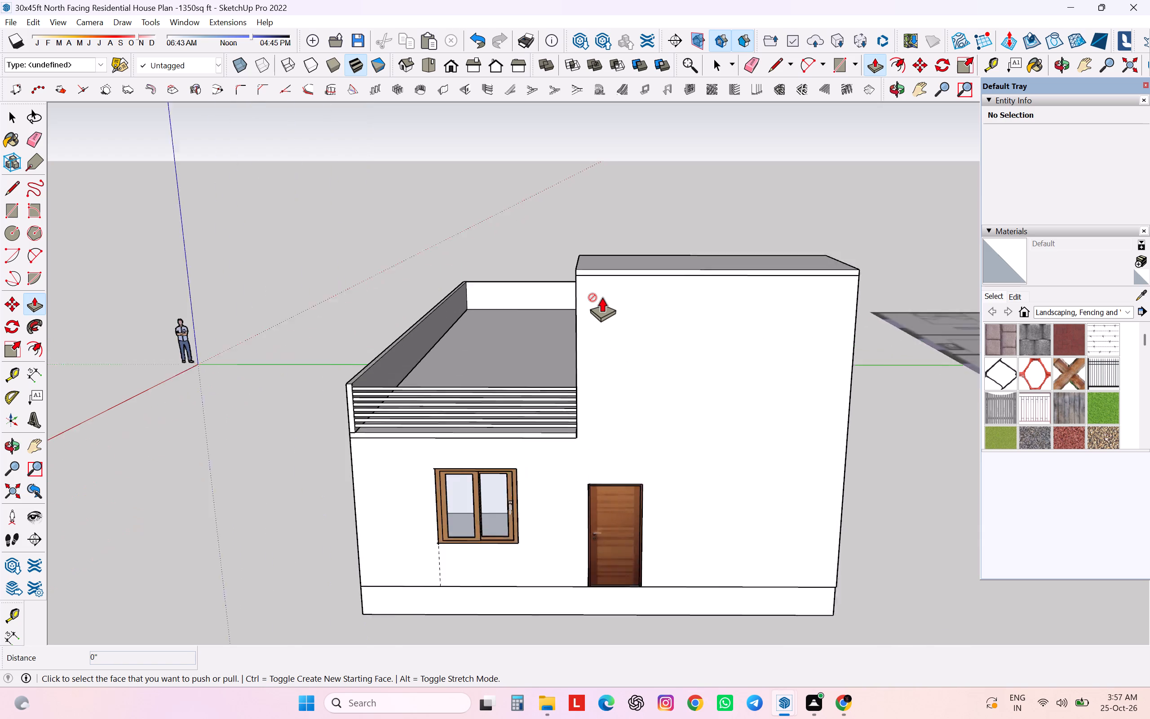
scroll(602, 297, "up", 4)
key("l")
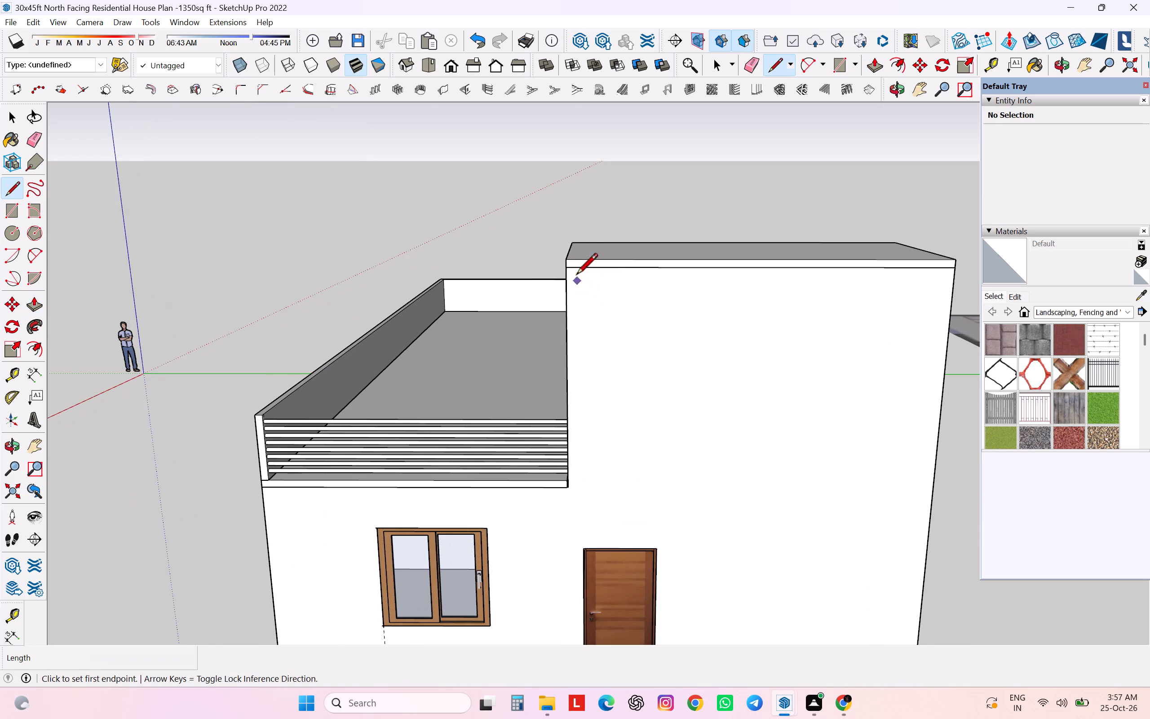
scroll(574, 260, "up", 5)
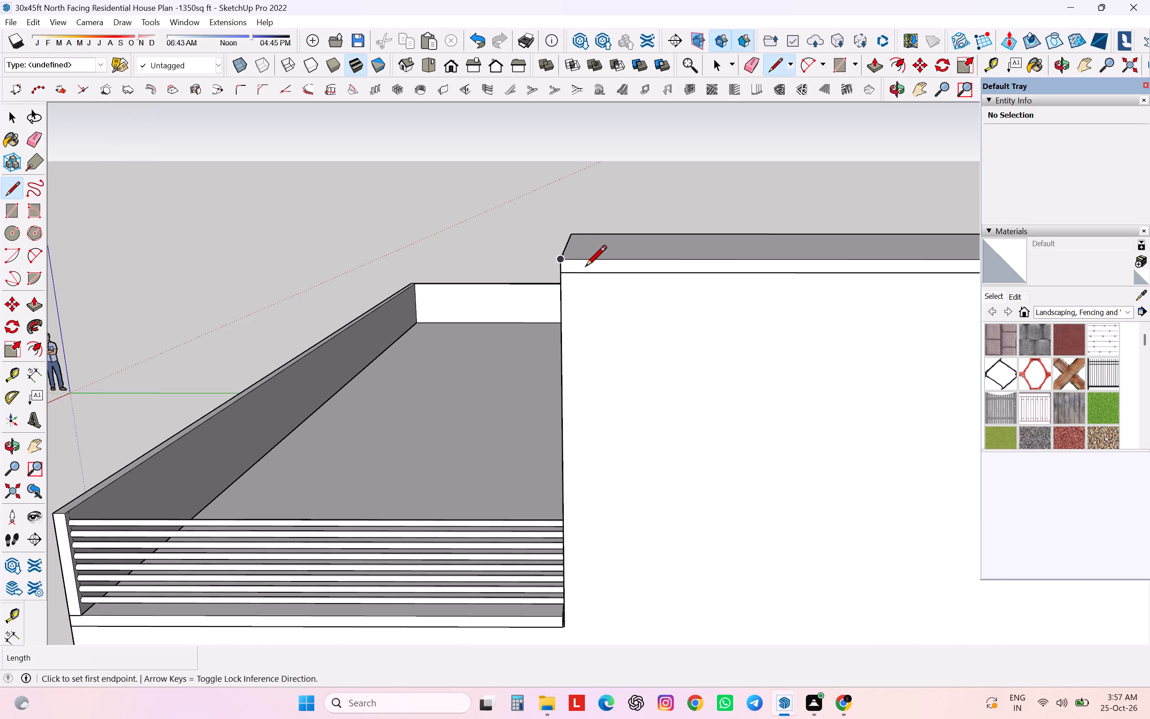
left_click(6, 378)
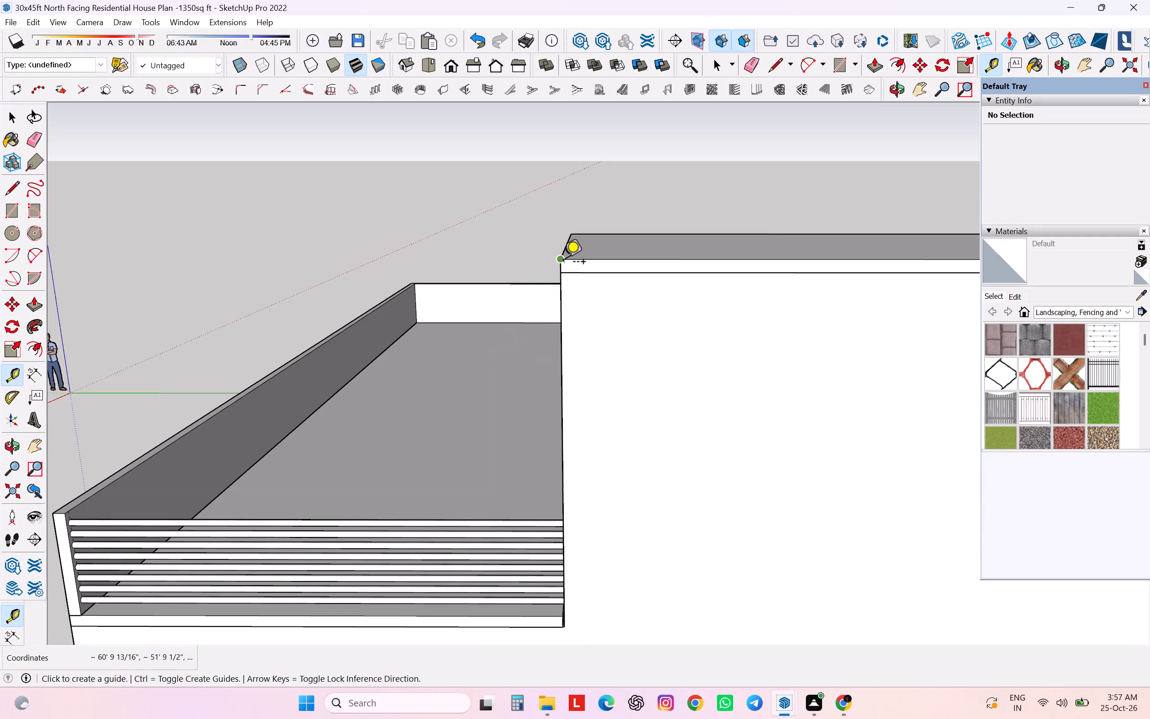
left_click_drag(563, 263, 570, 264)
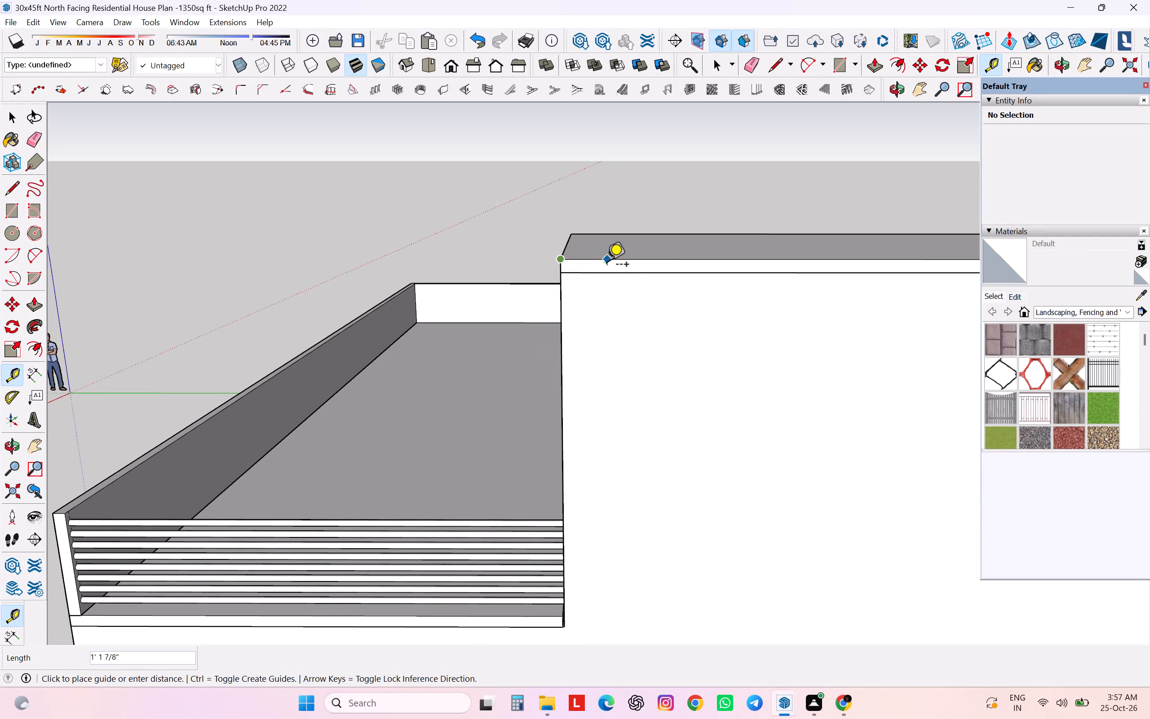
key("8")
key("Return")
Place a guide point 8" in from the outer corner along the stair tower's top front edge.
scroll(608, 266, "down", 6)
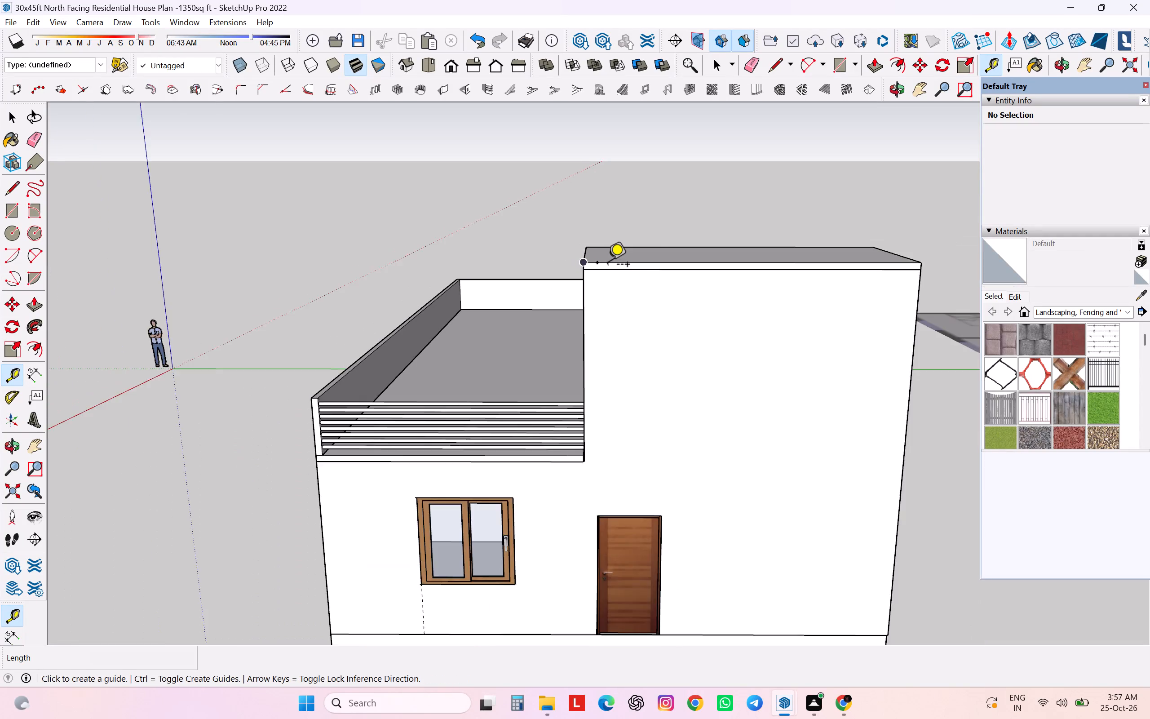
scroll(608, 266, "down", 5)
scroll(828, 262, "up", 11)
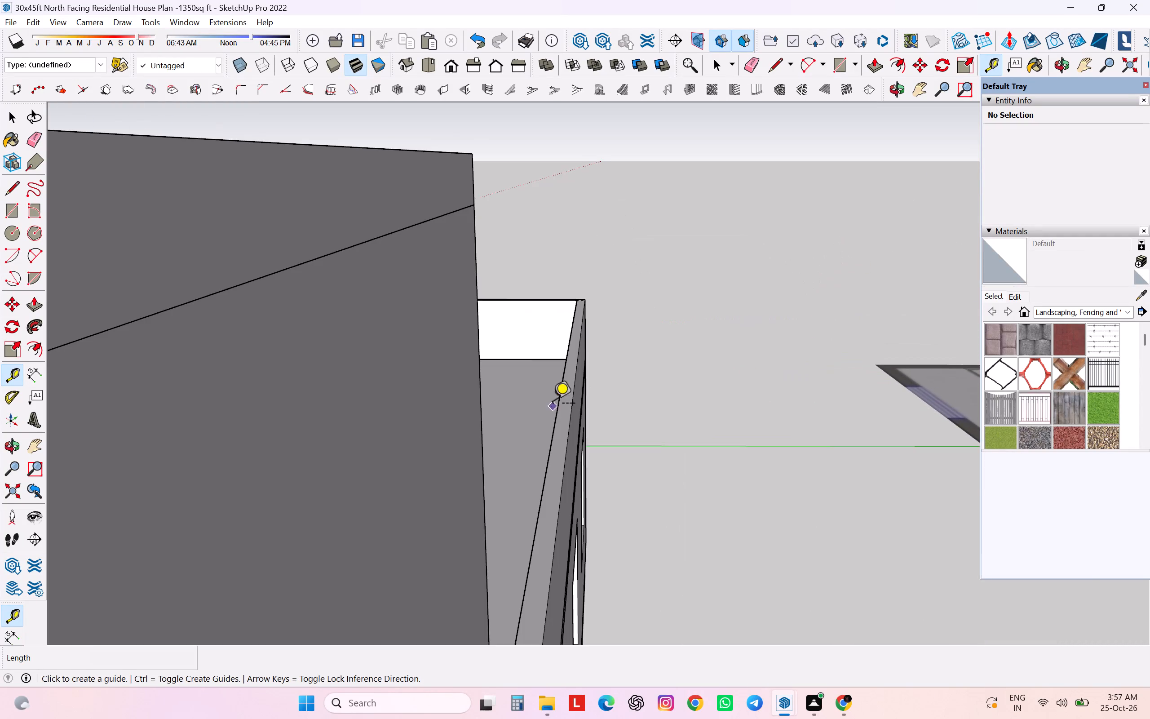
scroll(667, 324, "down", 5)
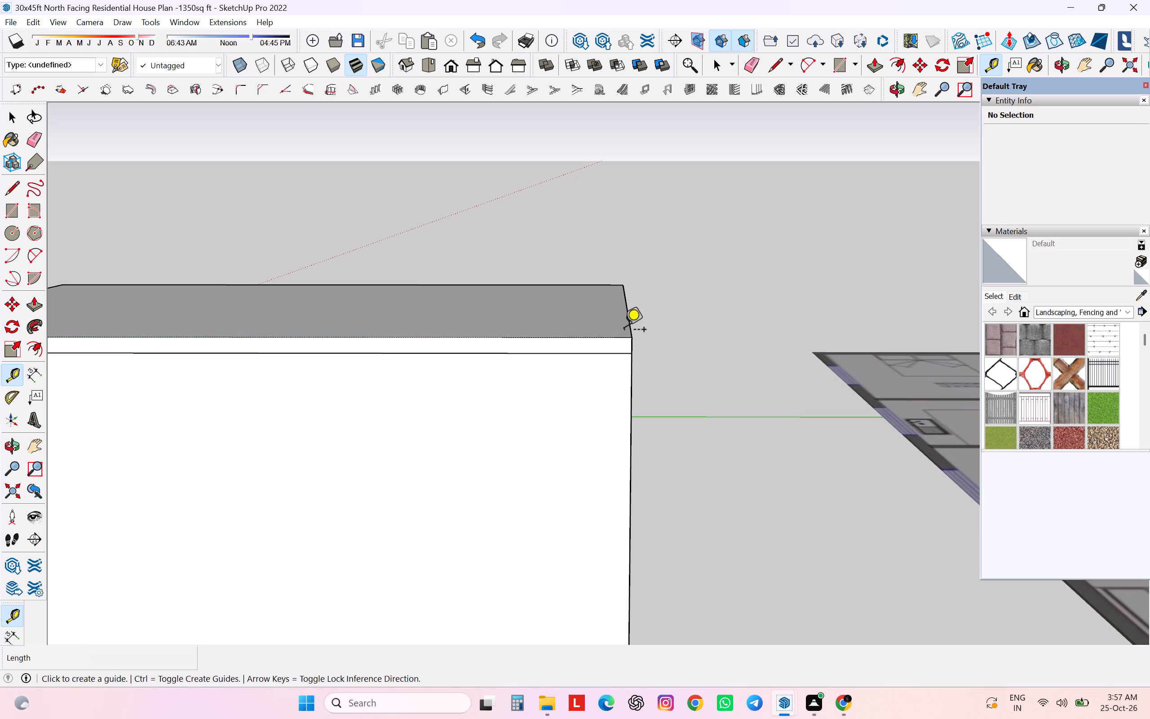
left_click(634, 338)
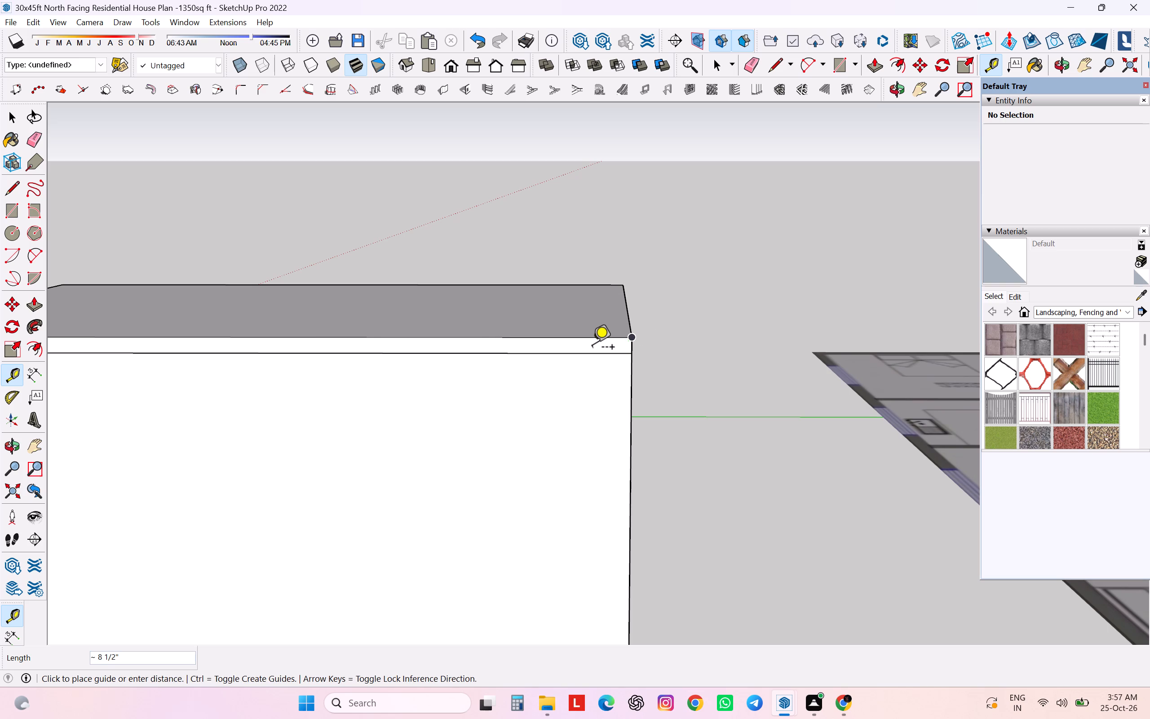
key("8")
key("Return")
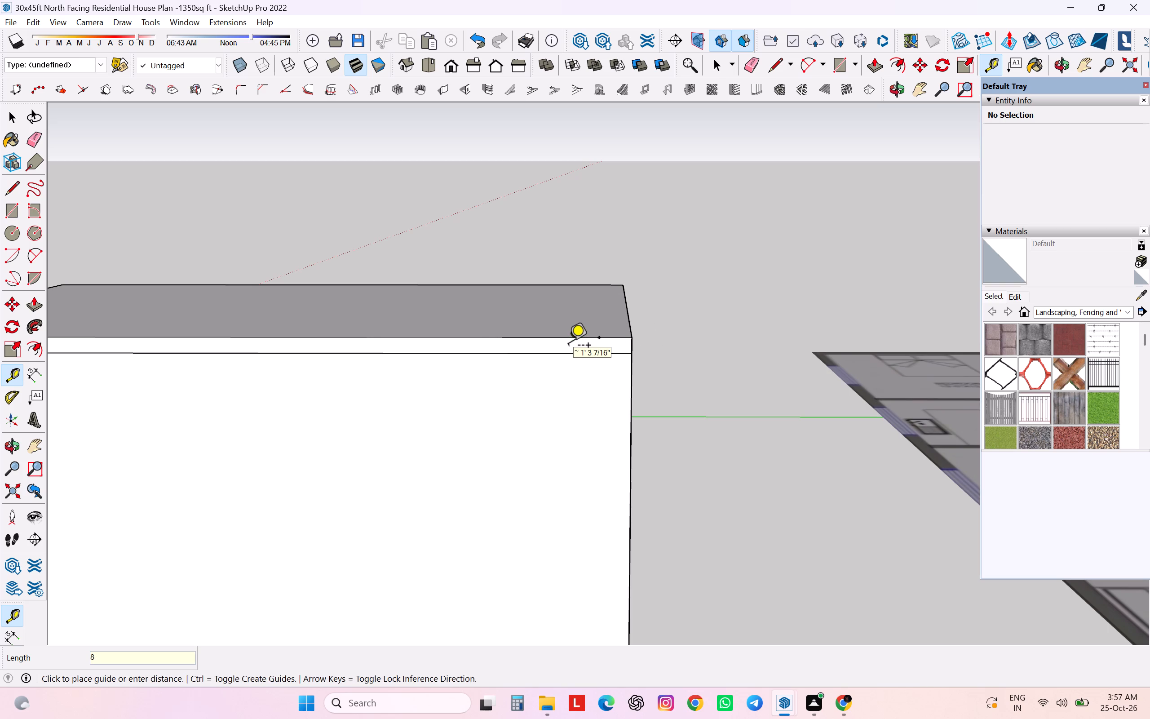
Place a guide point 8" down the stair tower's outer front vertical edge from the roof slab's top corner.
scroll(614, 275, "down", 6)
scroll(616, 317, "up", 5)
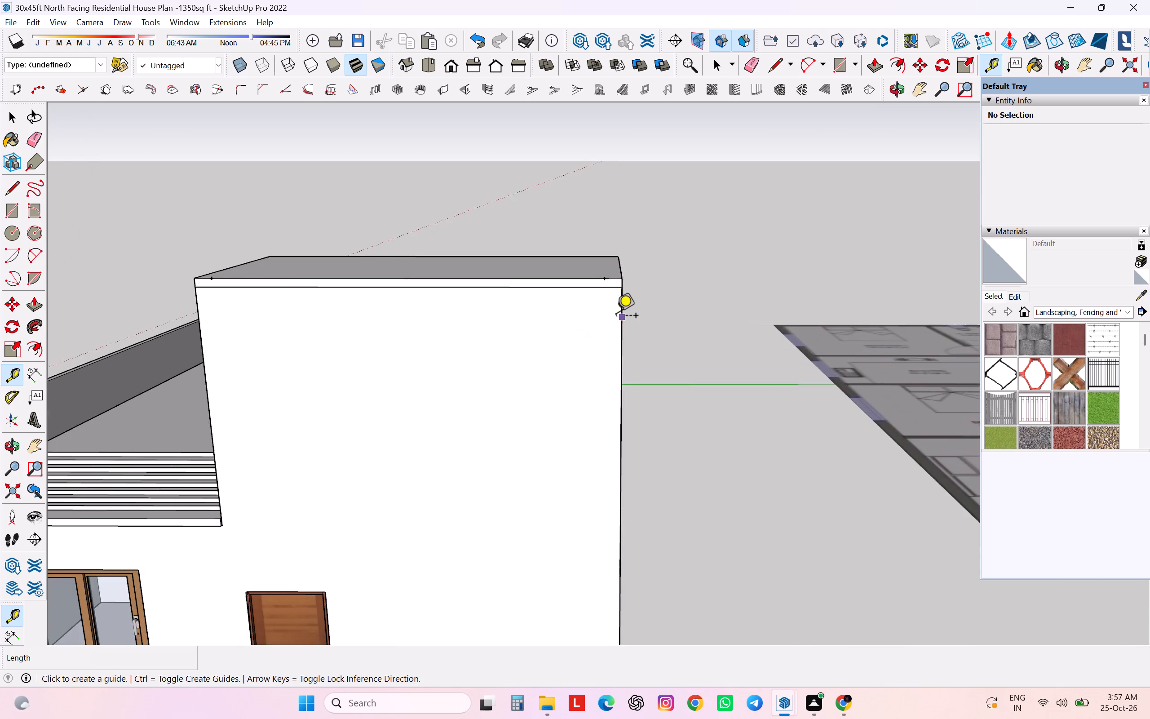
scroll(616, 317, "up", 4)
left_click(620, 263)
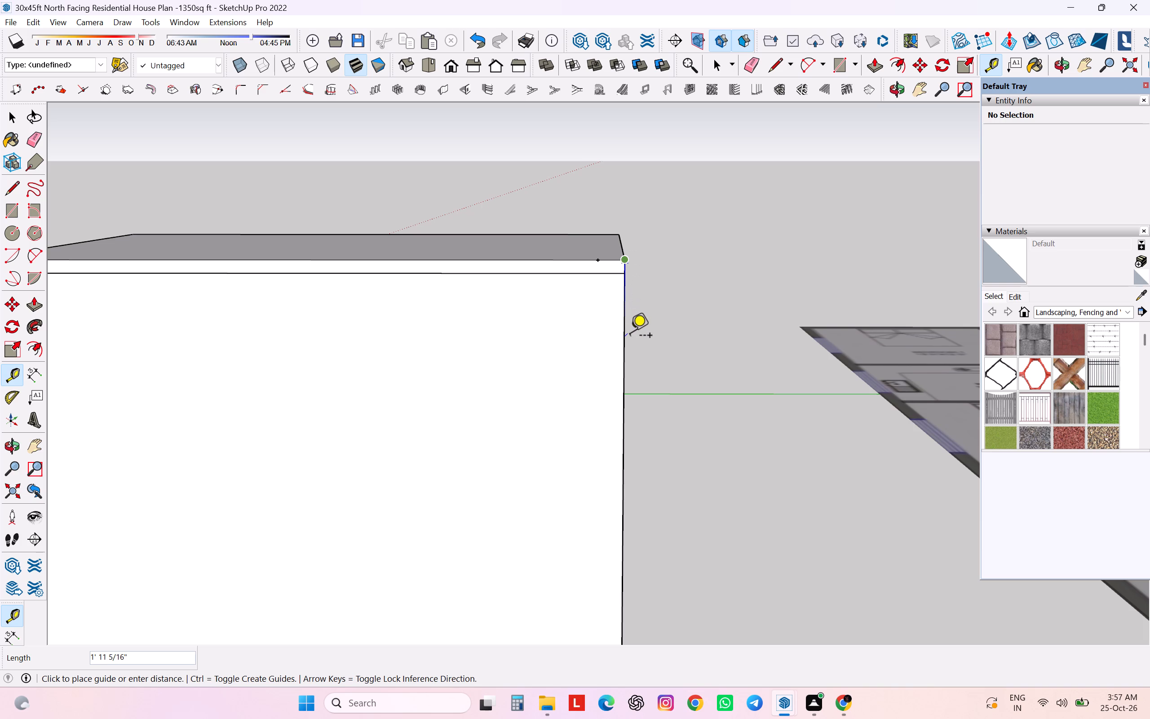
key("8")
key("Return")
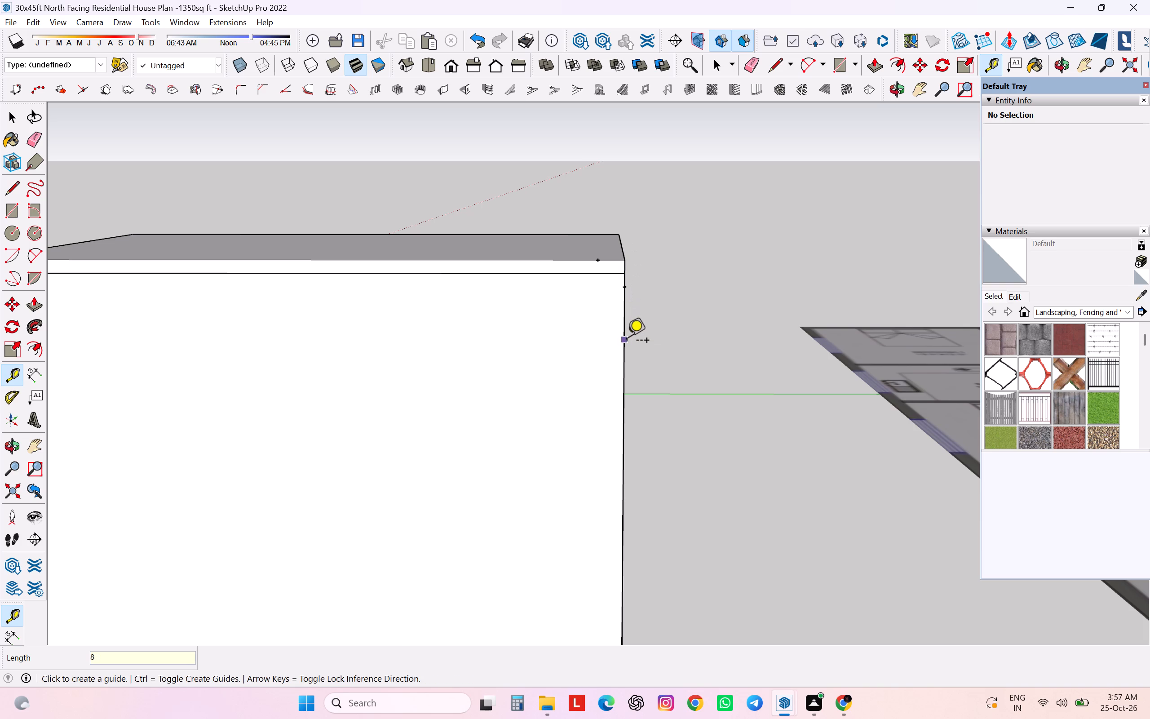
Place a guide point 8" down the stair tower's terrace-side front vertical edge from the roof slab's top corner.
scroll(627, 342, "down", 5)
scroll(294, 294, "up", 5)
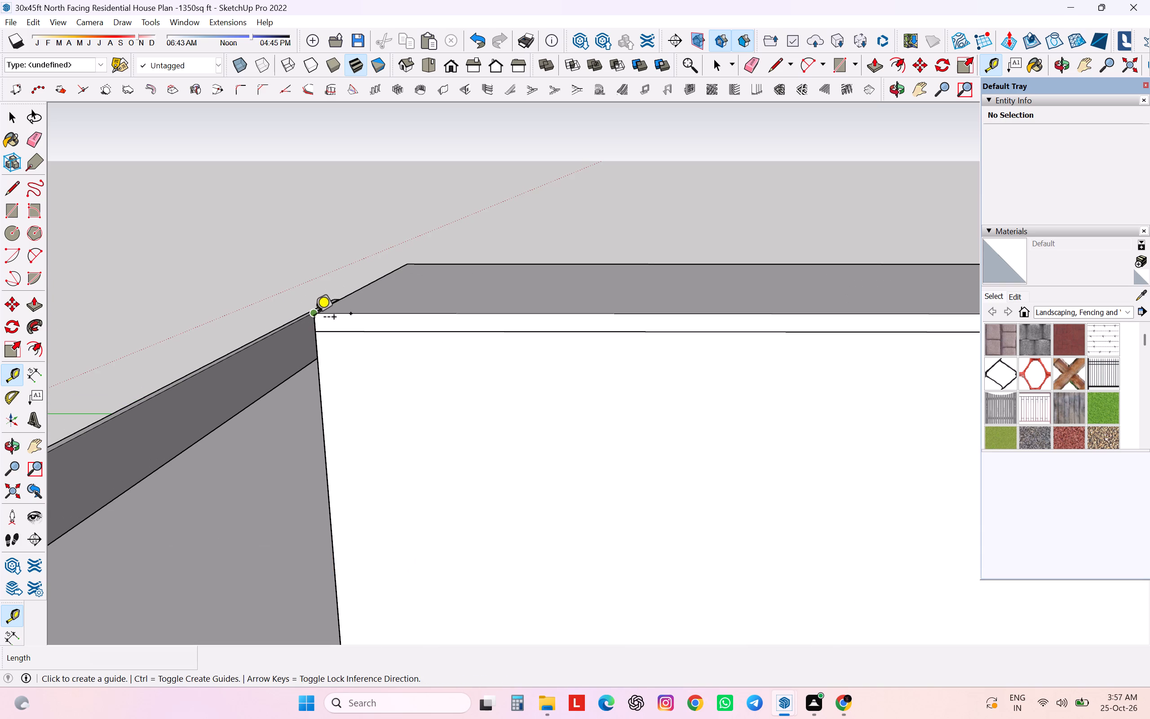
left_click(314, 319)
key("8")
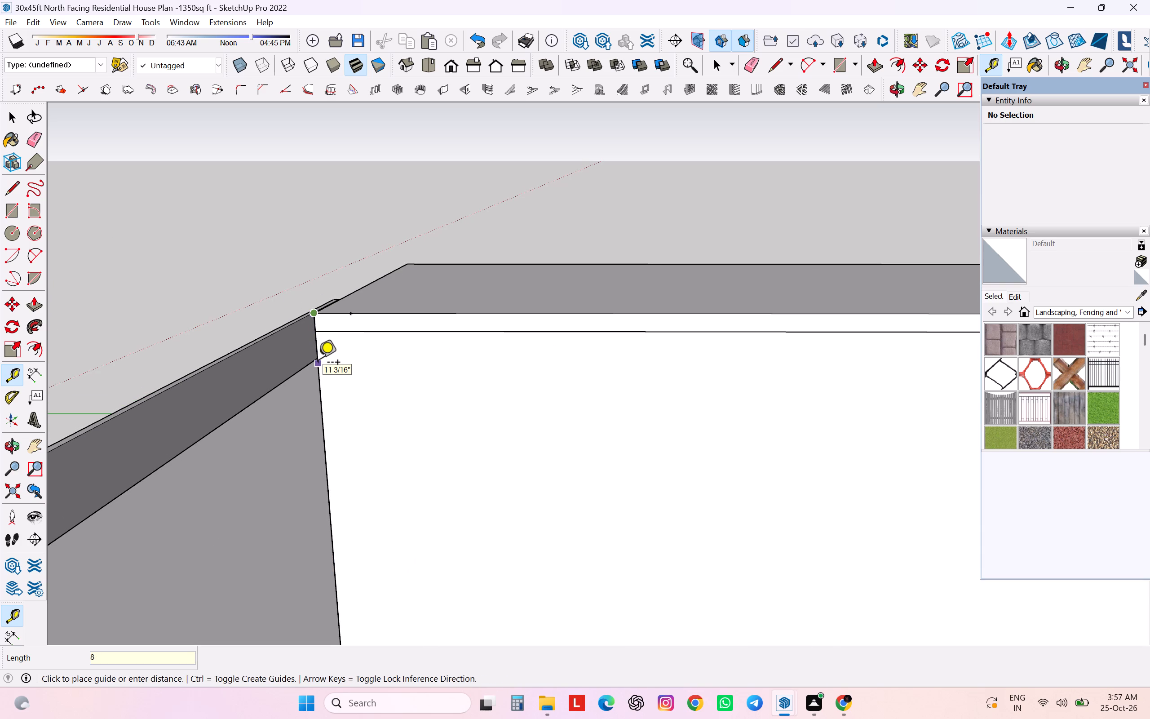
key("Return")
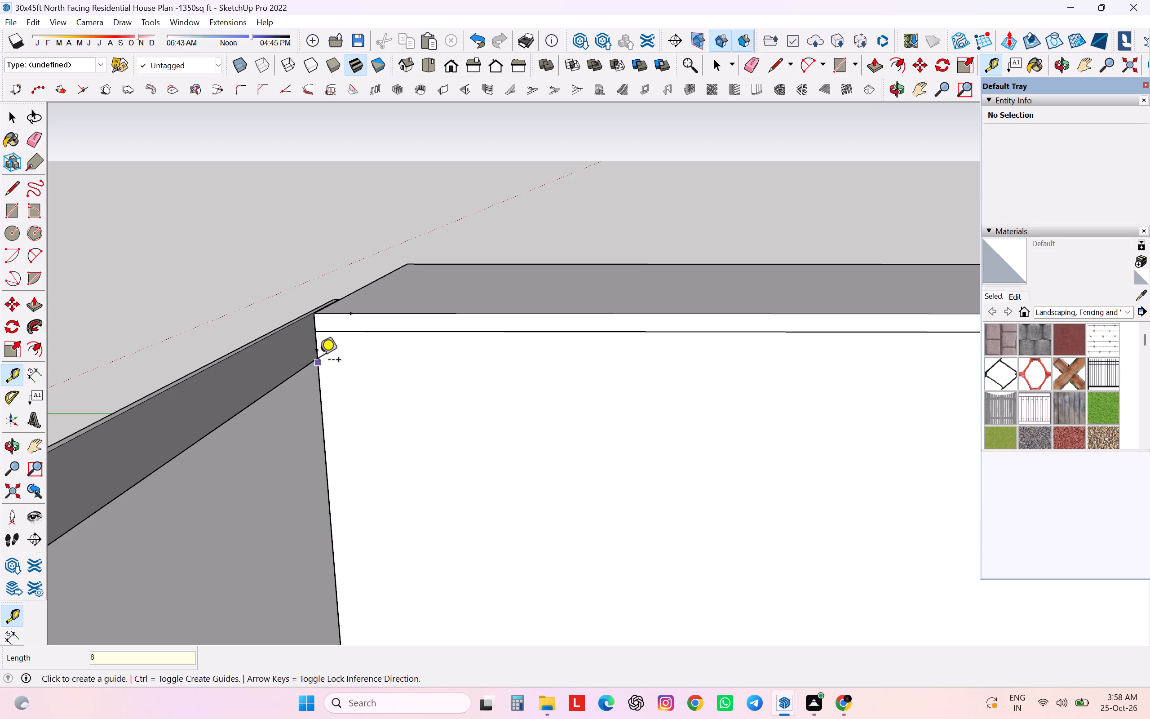
Draw a vertical line about 19' 11 15/16" long from the terrace-side guide point on the top front edge down to the plinth line.
key("l")
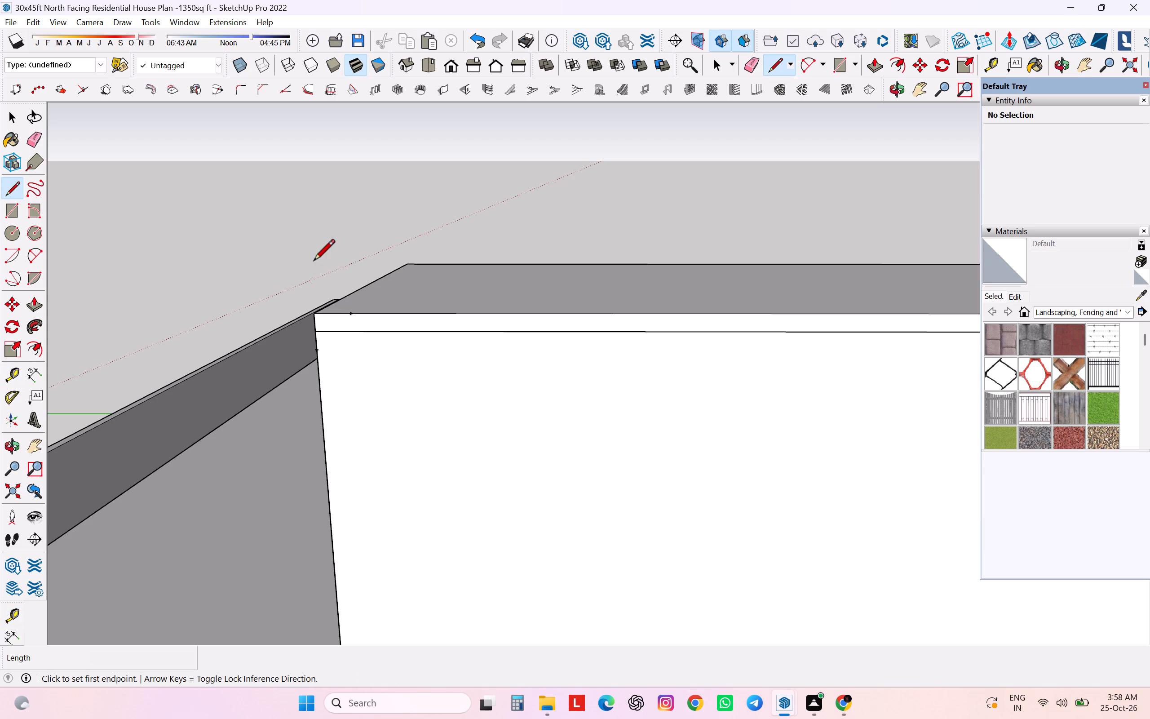
left_click(351, 316)
scroll(351, 307, "down", 8)
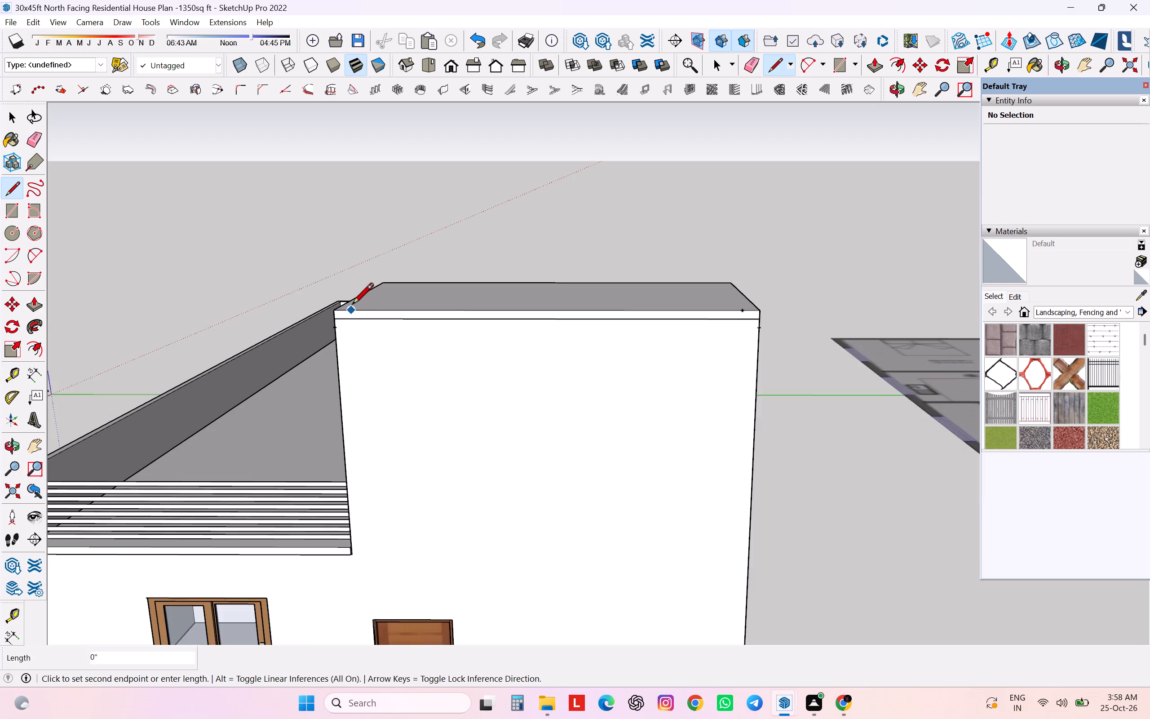
scroll(352, 306, "down", 8)
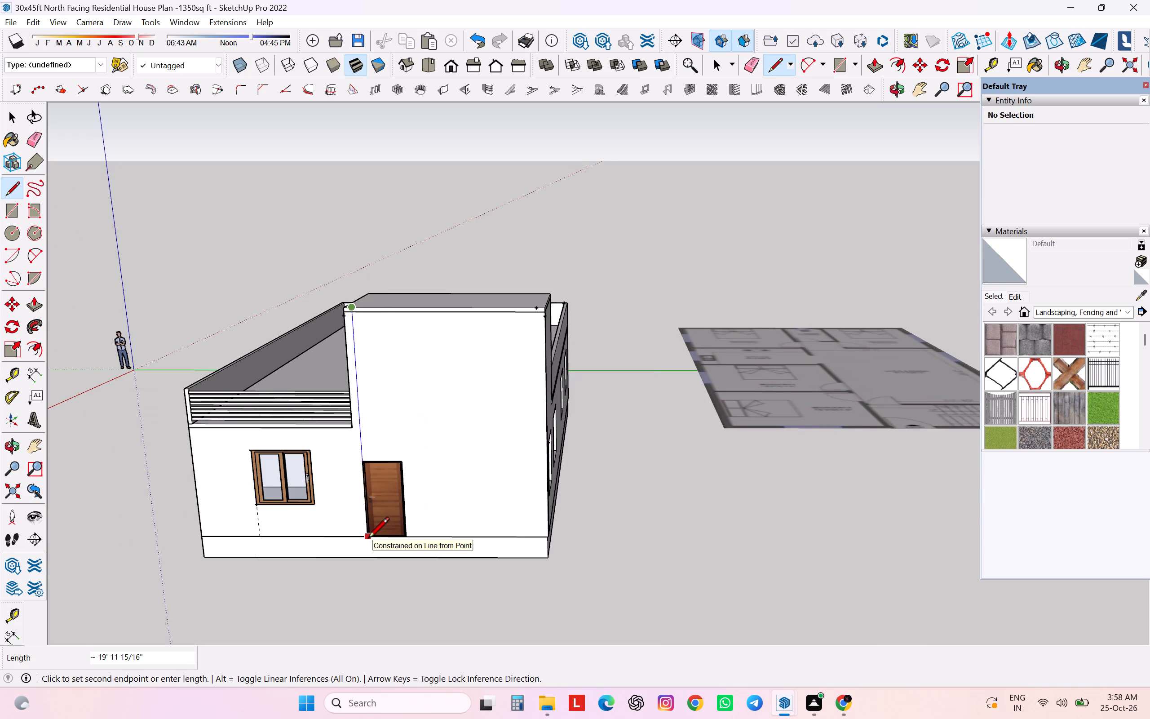
left_click(368, 540)
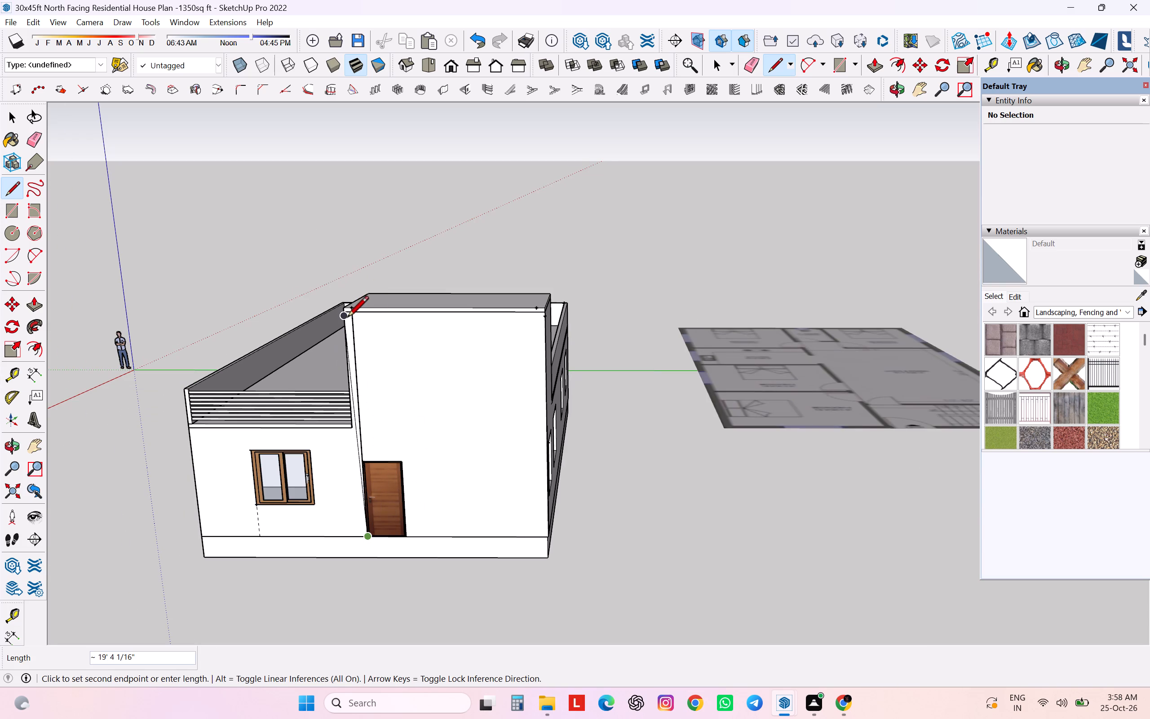
scroll(343, 320, "up", 12)
scroll(345, 318, "down", 6)
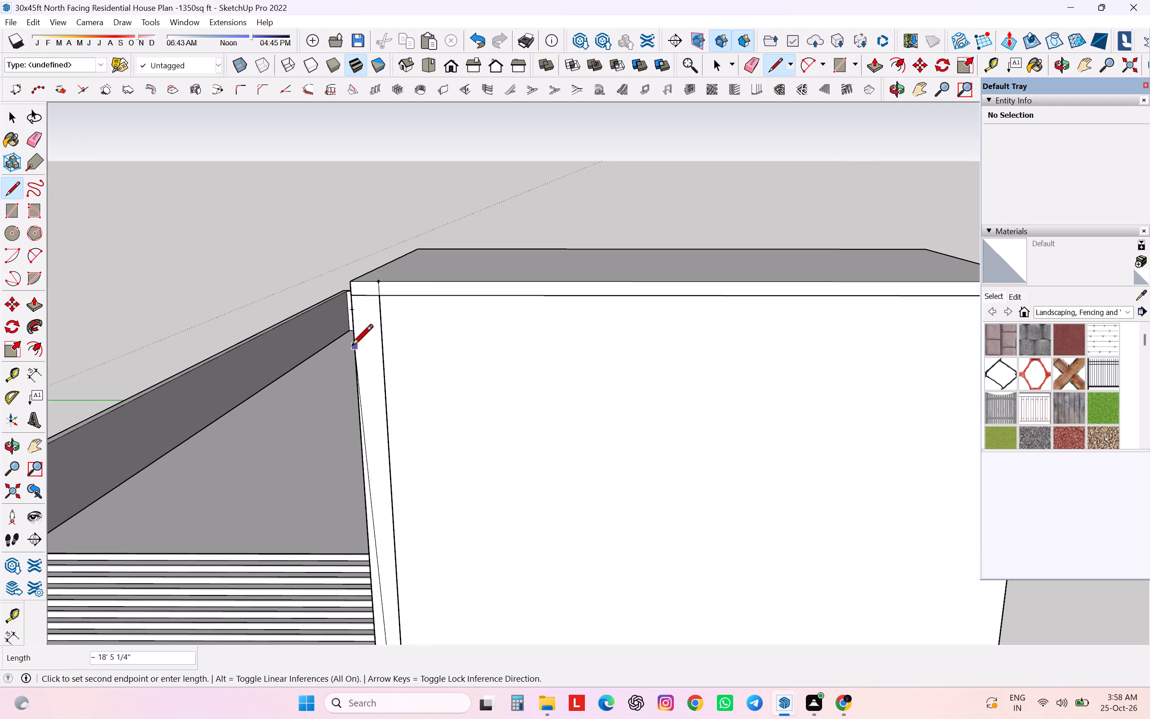
key("space")
Draw a horizontal line across the stair tower's front face between the two guide points on its vertical edges.
key("l")
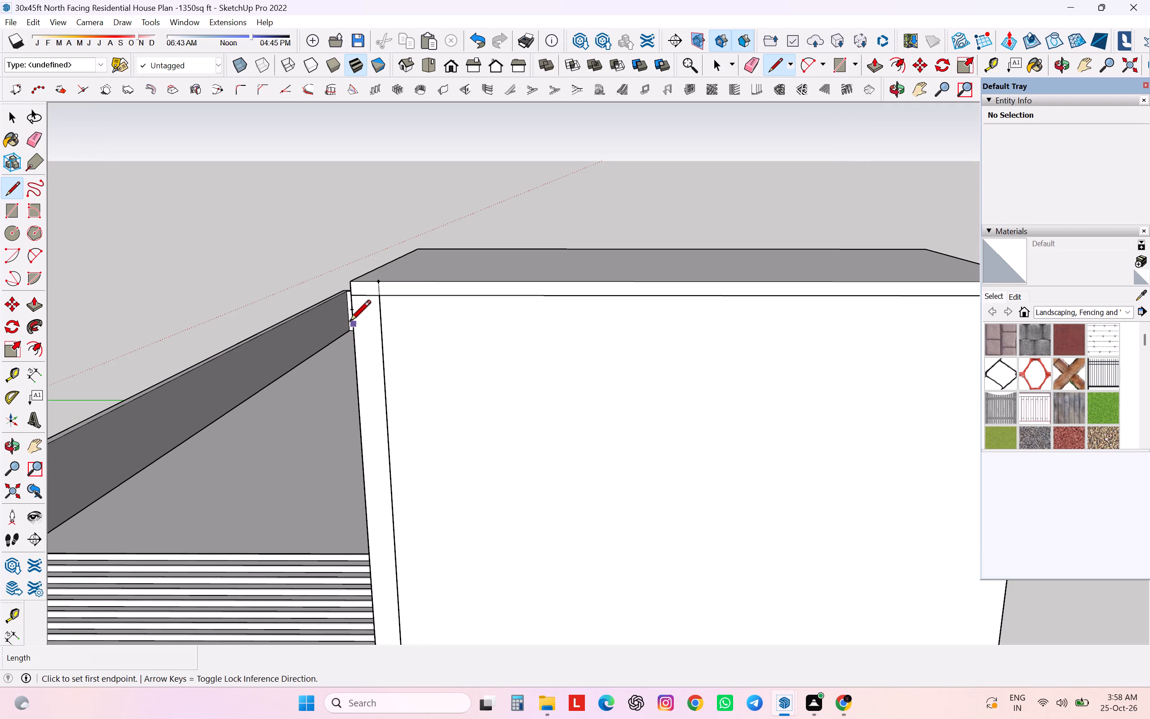
left_click(350, 312)
scroll(371, 316, "down", 6)
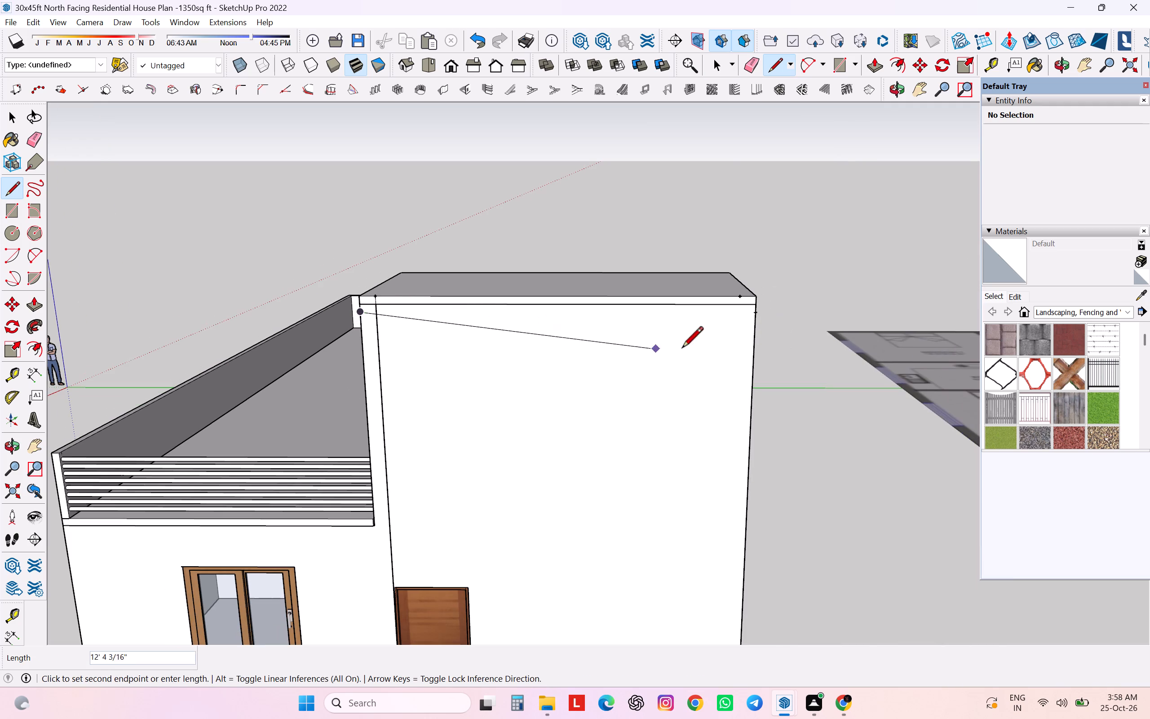
left_click(756, 313)
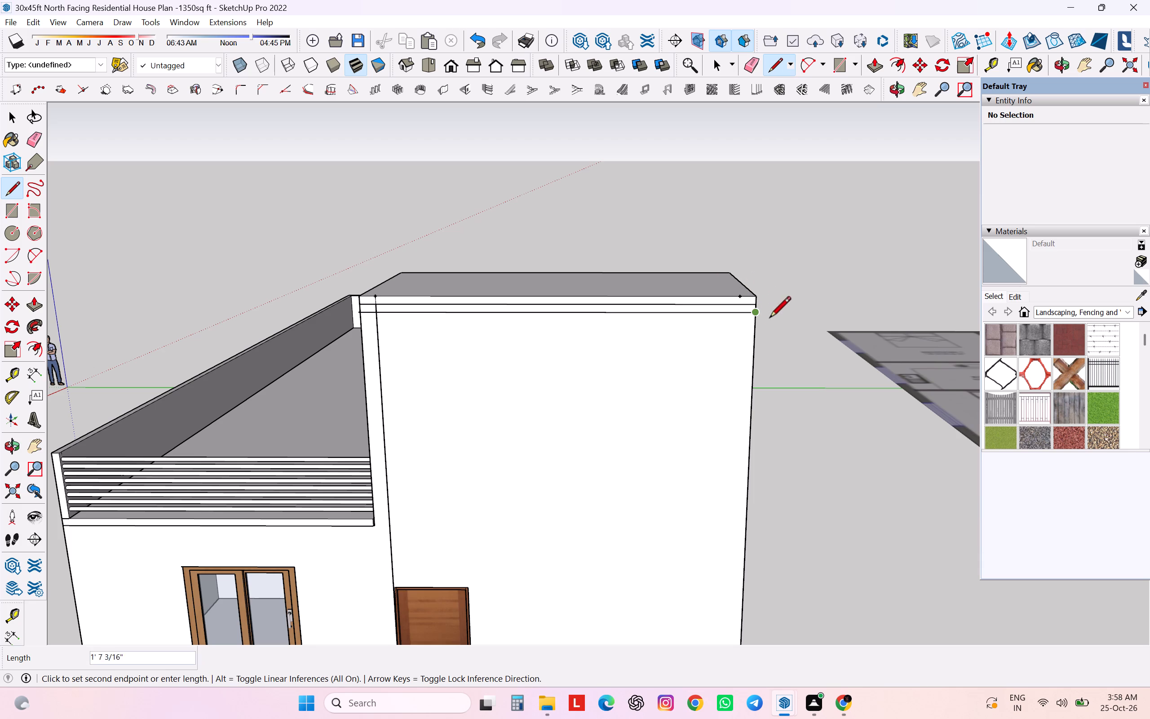
Draw a vertical line about 22' long from the outer guide point on the stair tower's top front edge down to the plinth's bottom edge.
key("l")
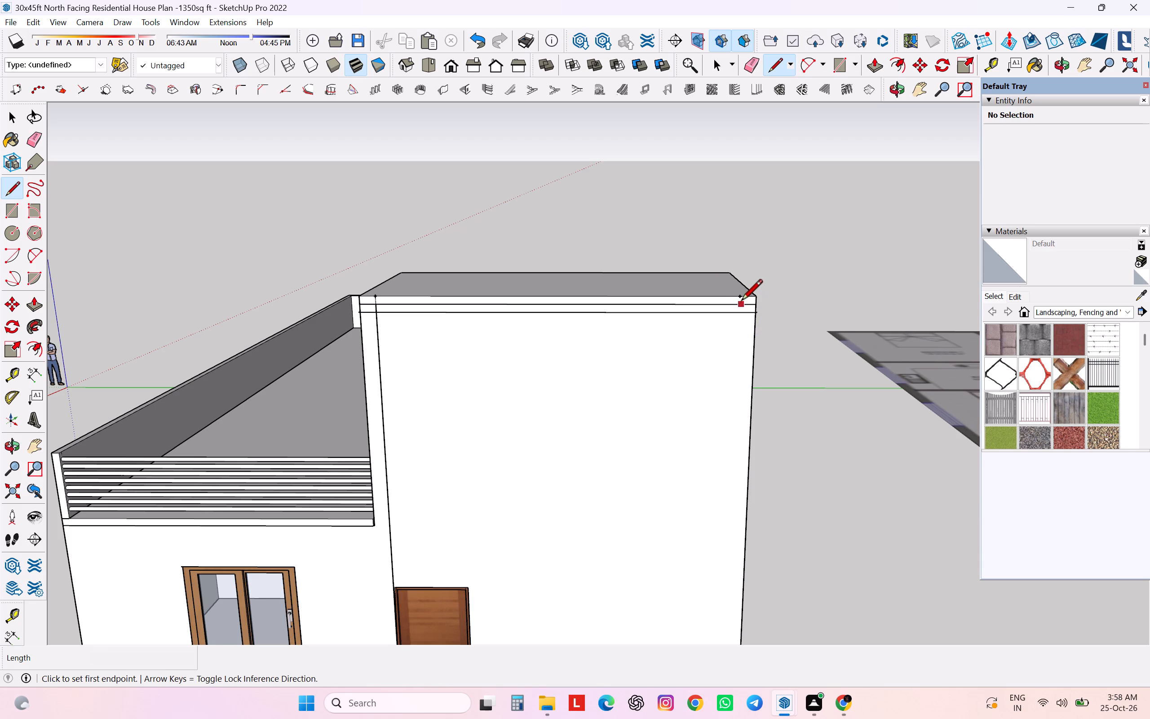
left_click(739, 298)
scroll(740, 298, "down", 6)
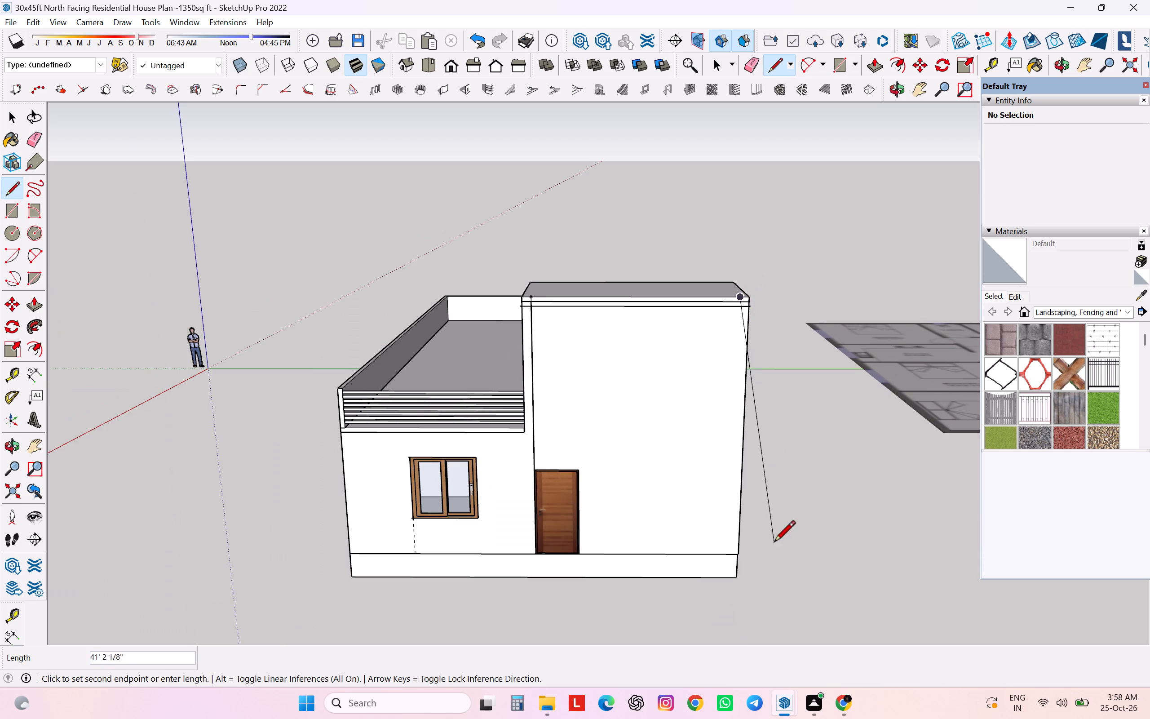
left_click(731, 579)
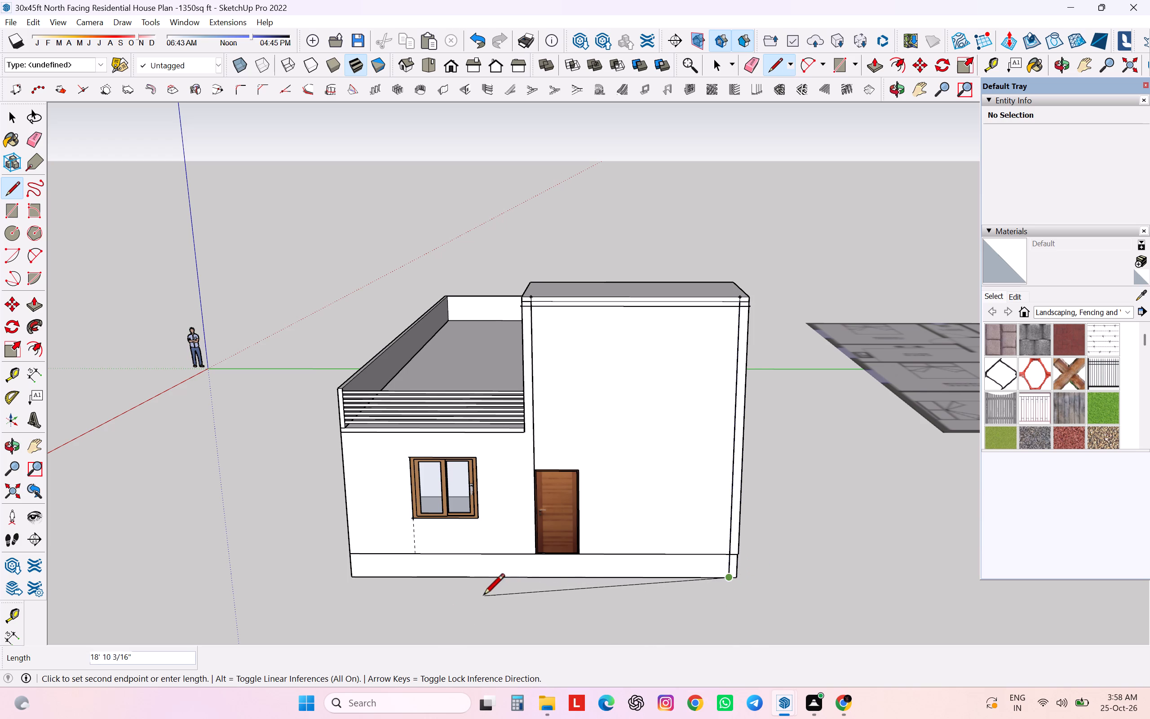
Draw a vertical line across the plinth from the door's terrace-side bottom corner down to the plinth's base.
key("l")
scroll(531, 554, "up", 4)
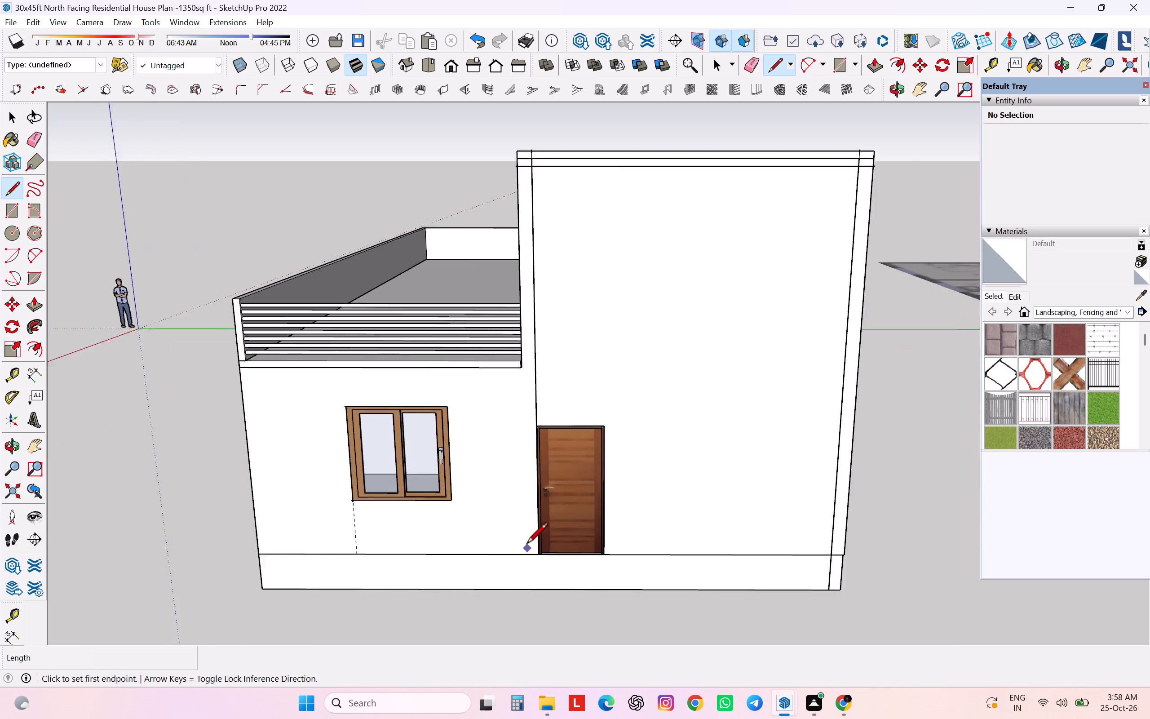
scroll(526, 545, "up", 1)
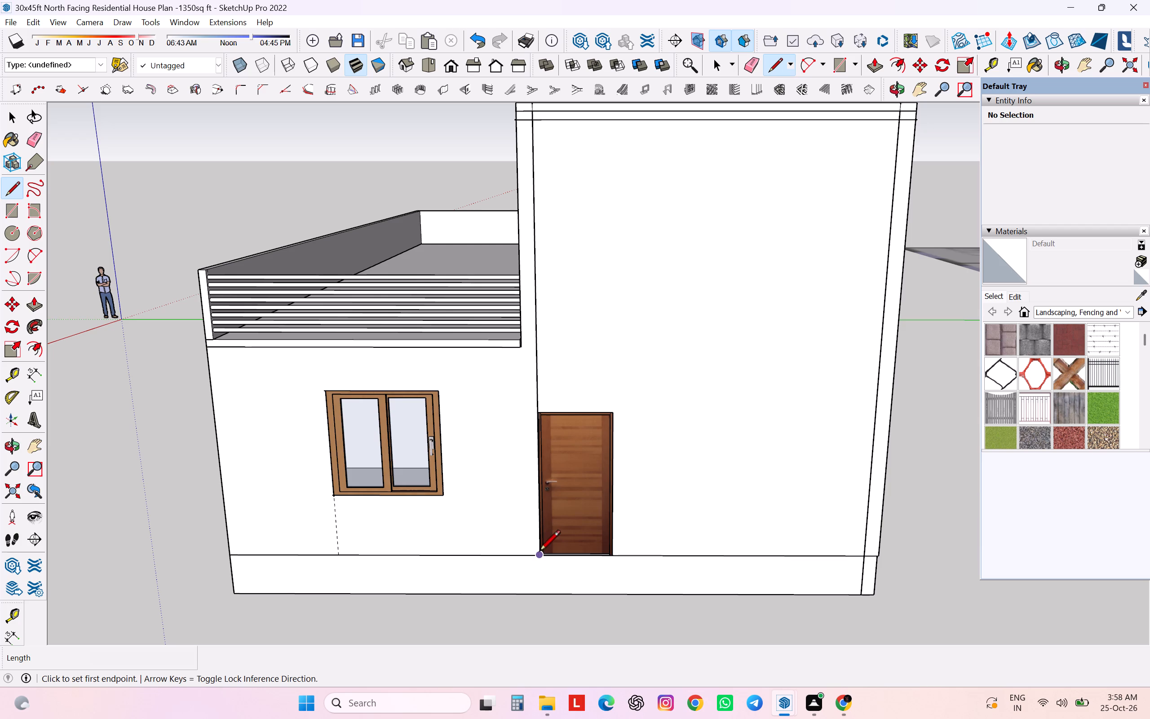
left_click_drag(538, 557, 540, 563)
left_click(542, 599)
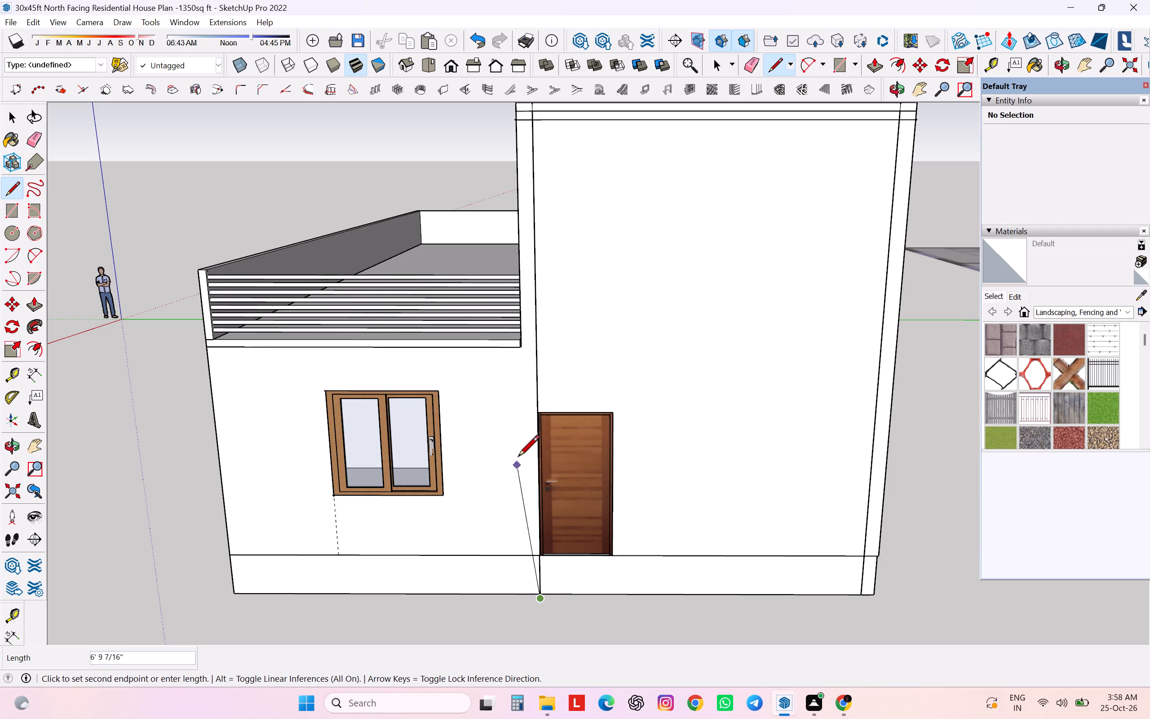
Draw a vertical line about 11' 9 5/8" long from the terrace railing's tower-side bottom corner down to the plinth's bottom edge.
key("l")
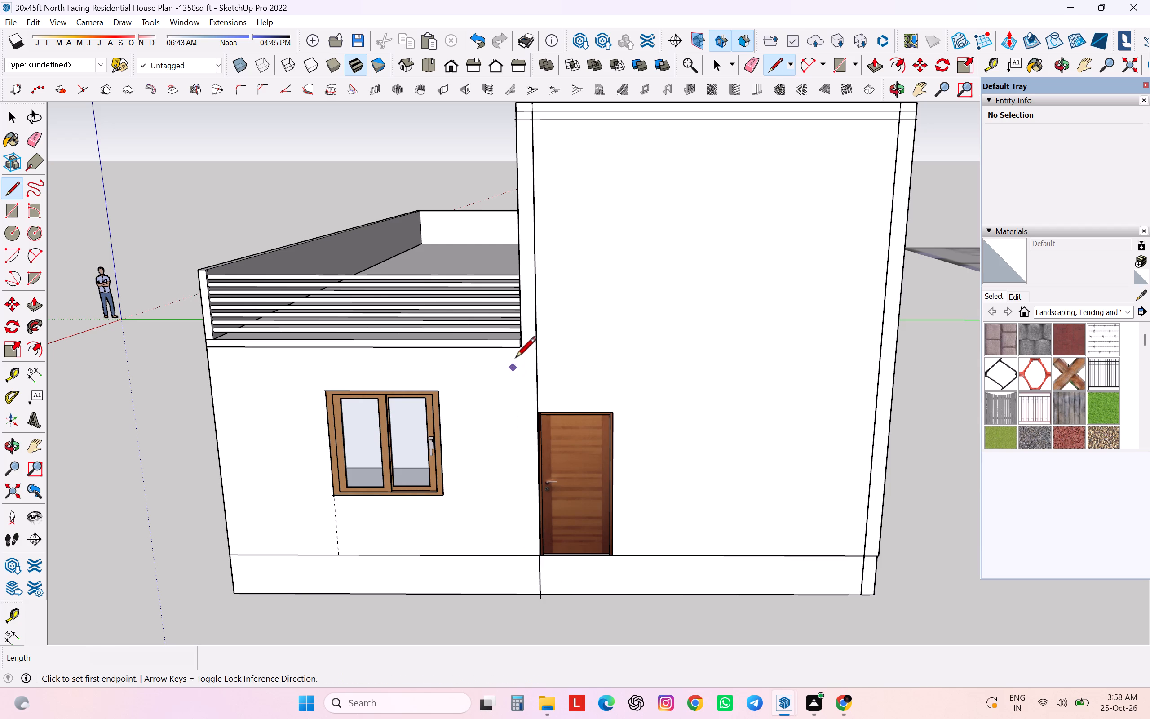
left_click(521, 347)
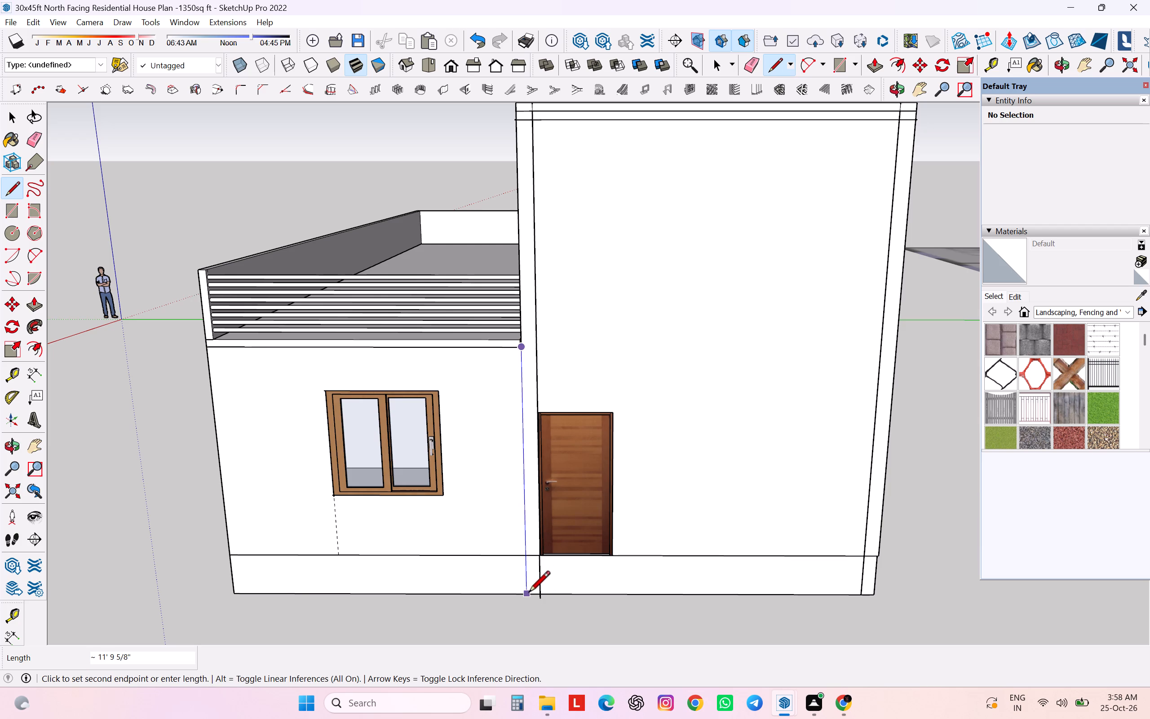
left_click(529, 594)
key("Escape")
Open the building wall group for editing.
scroll(563, 579, "down", 4)
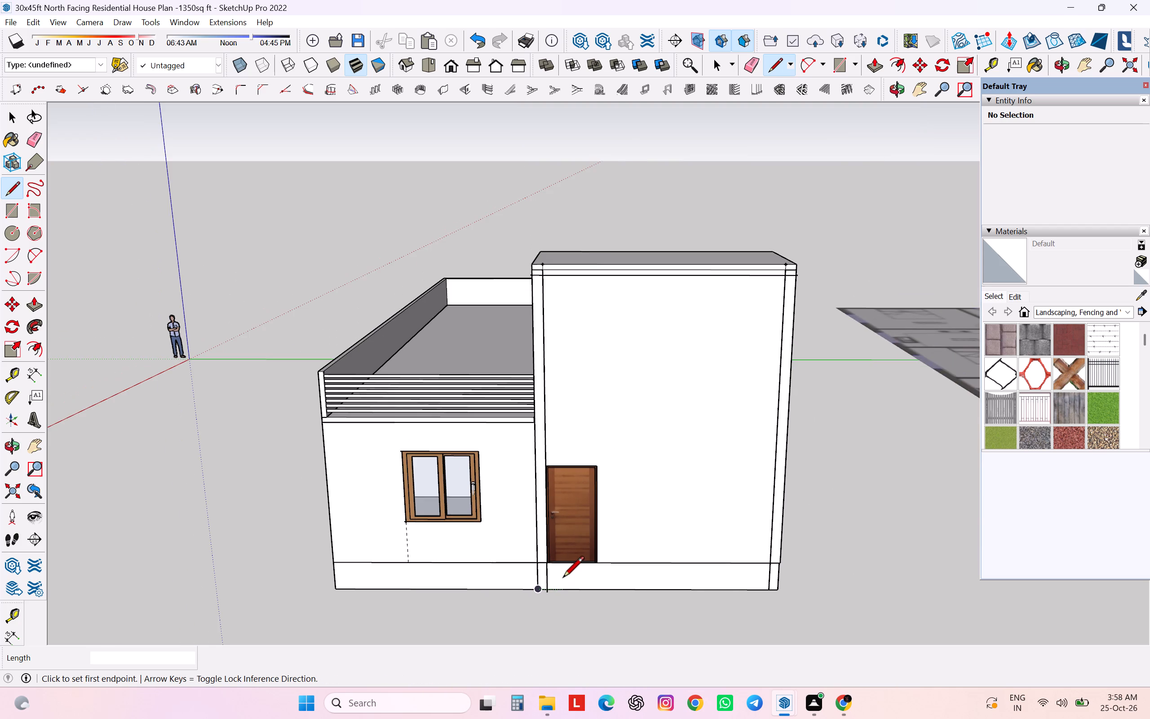
scroll(627, 229, "up", 5)
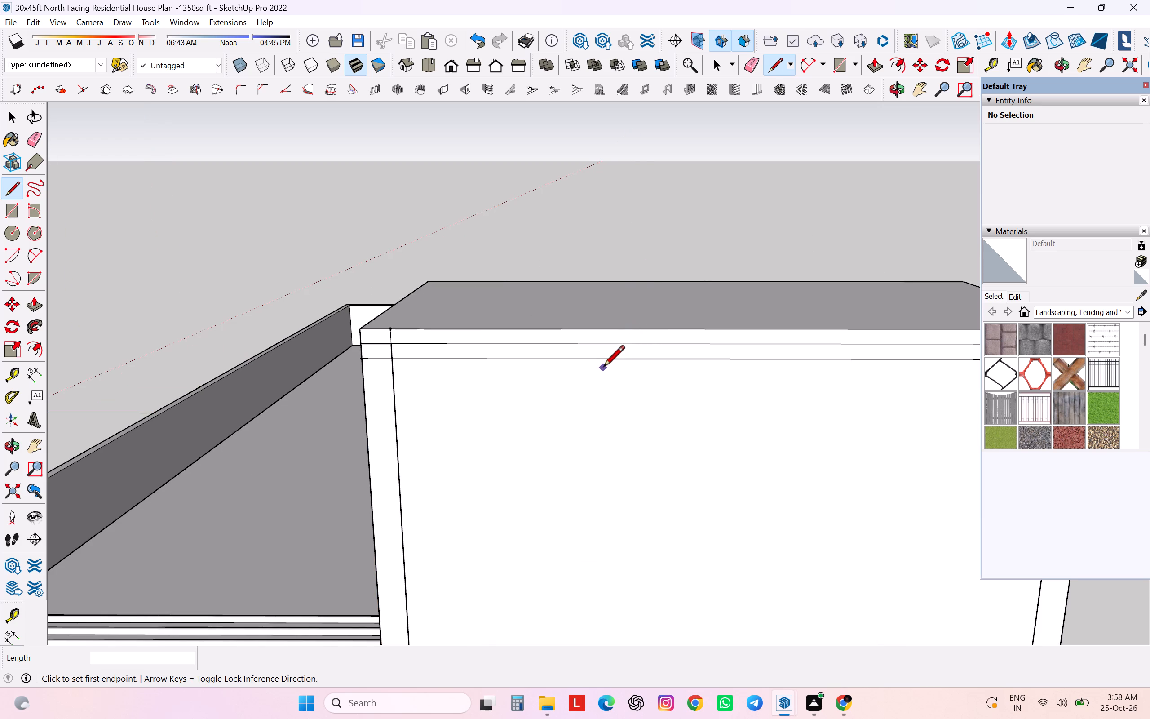
key("space")
left_click(579, 428)
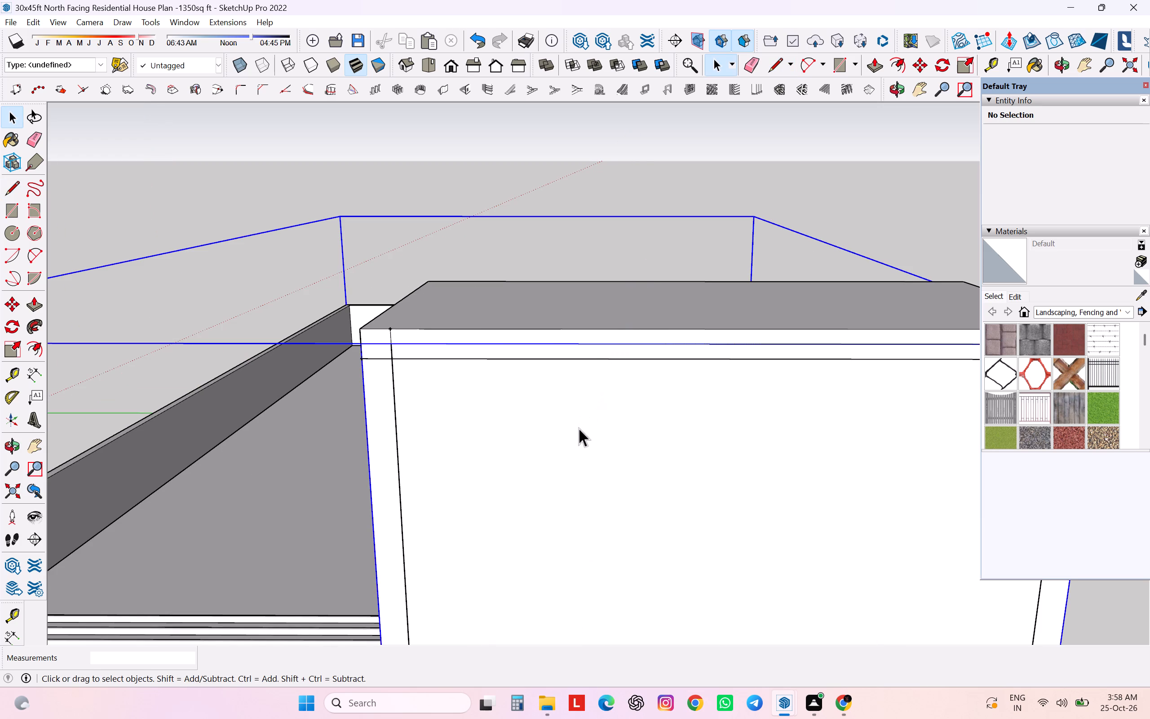
right_click(577, 426)
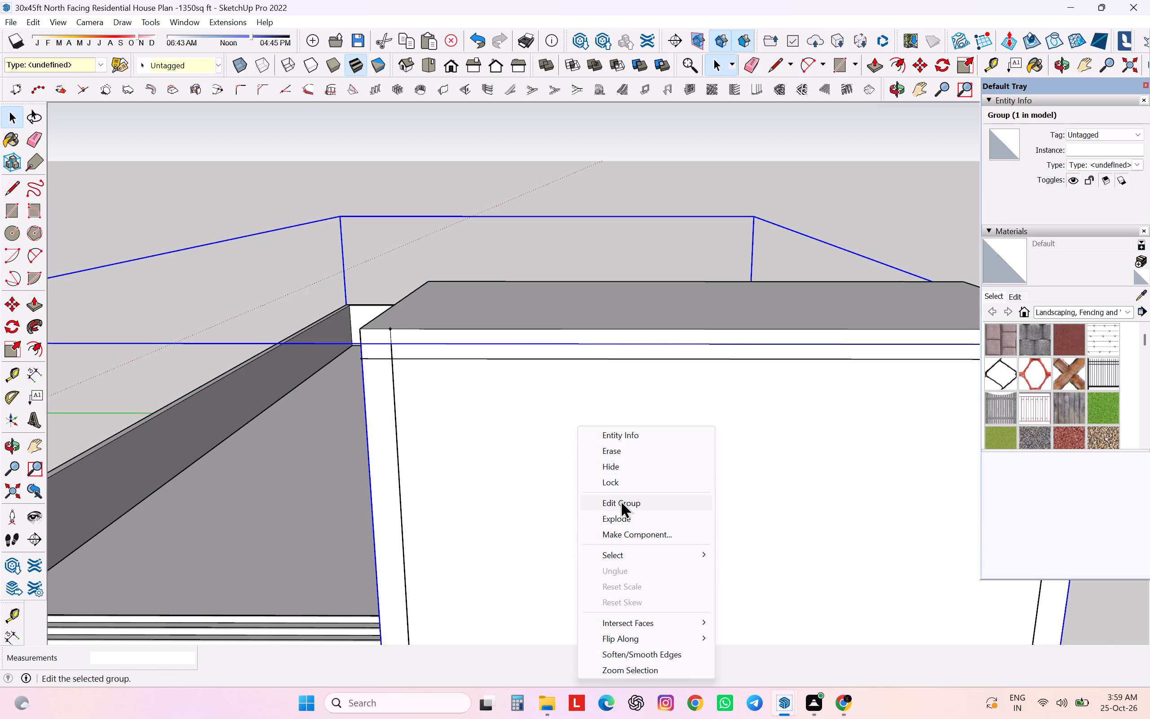
left_click(620, 500)
Inside the group, draw the frame's inner terrace-side vertical line from the plinth's base up to the horizontal line 8" below the roof top.
scroll(370, 211, "down", 4)
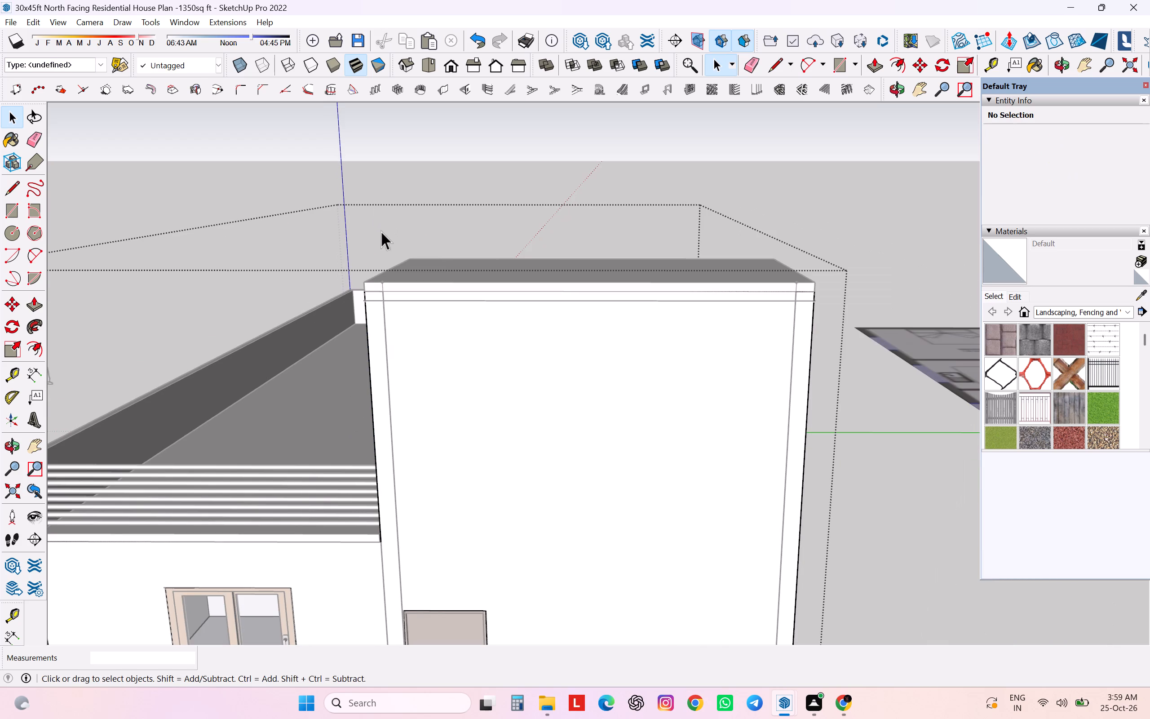
key("l")
scroll(446, 176, "down", 3)
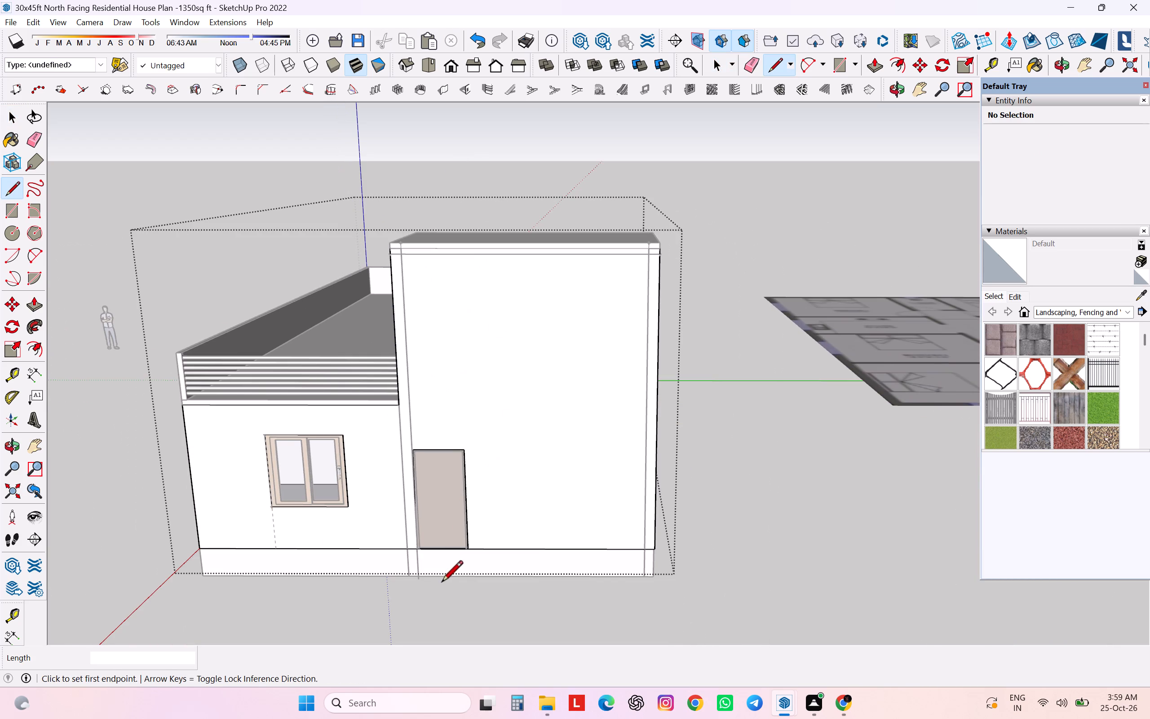
scroll(436, 583, "up", 6)
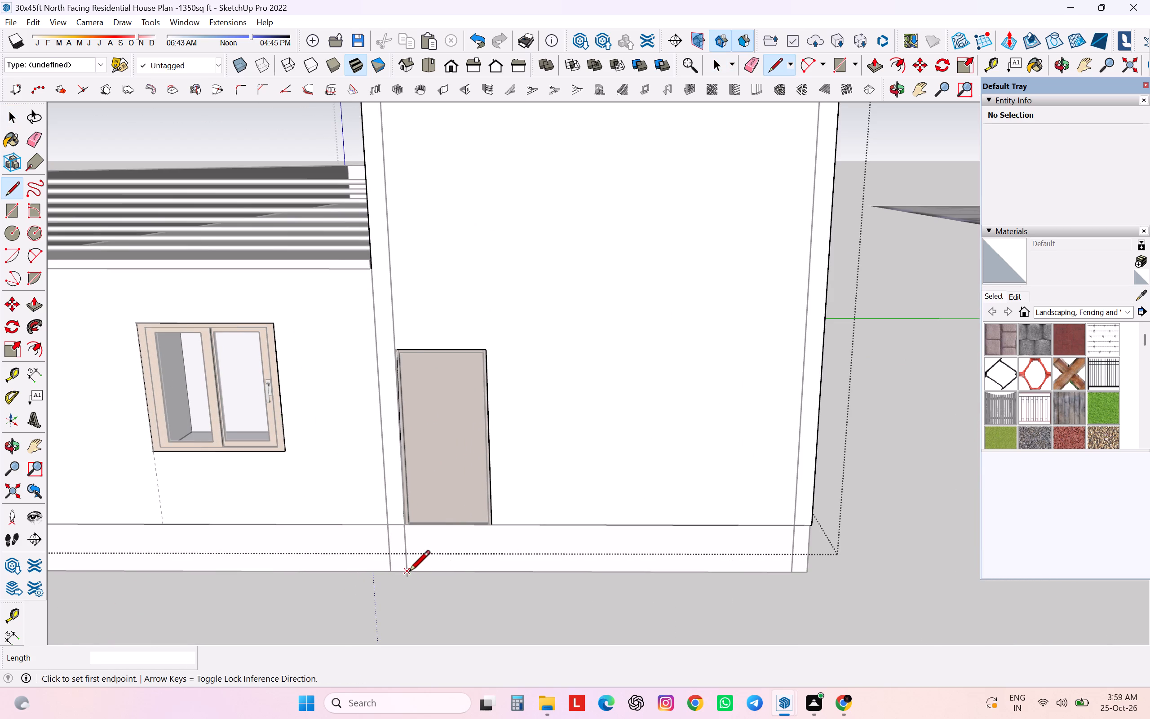
left_click(409, 573)
scroll(411, 205, "down", 11)
scroll(402, 115, "up", 11)
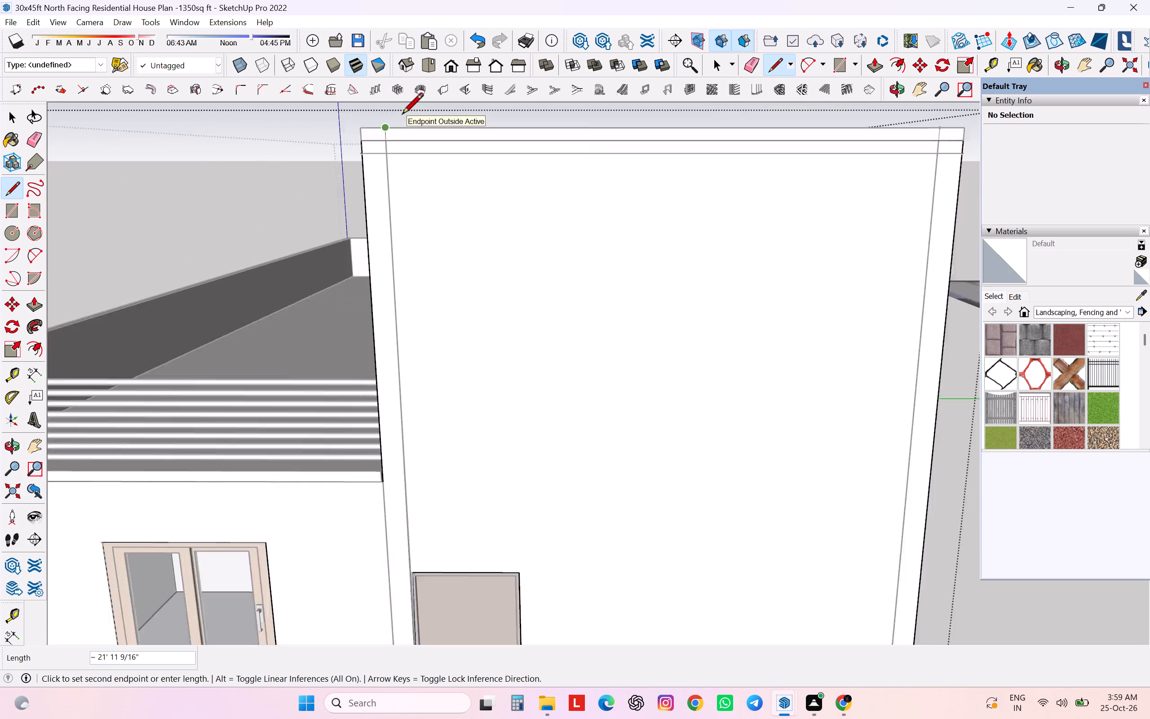
scroll(402, 115, "up", 2)
left_click(383, 174)
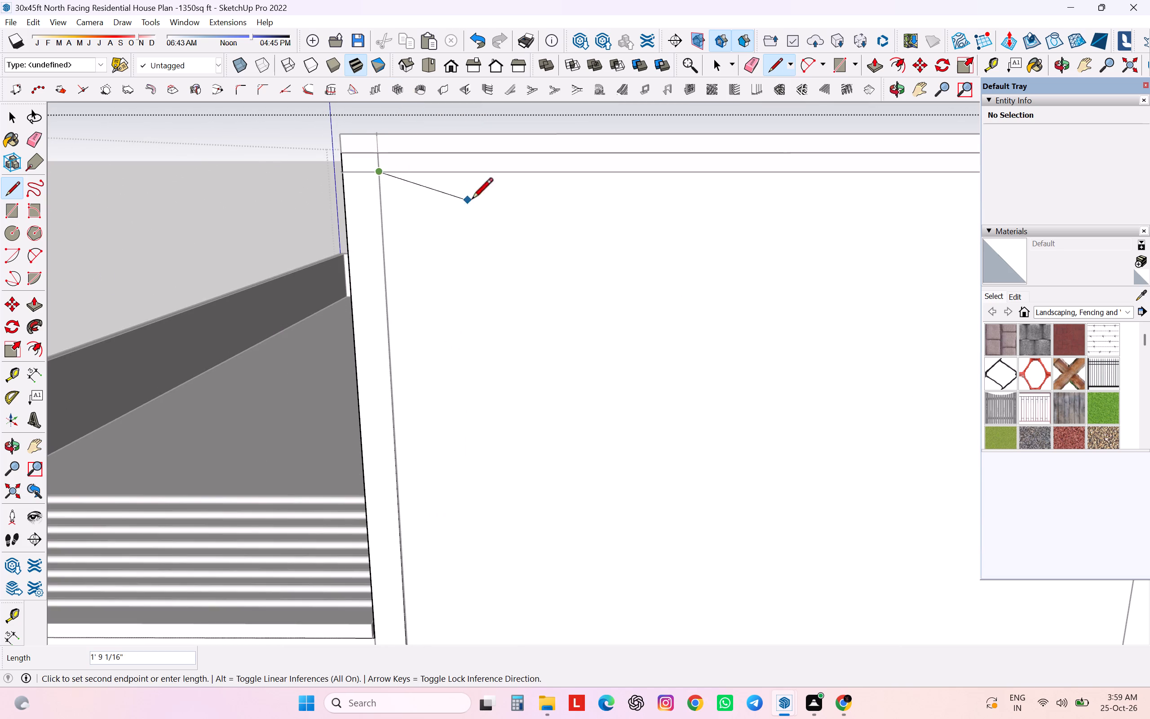
Draw the frame's inner top edge horizontally across the tower front to the intersection with the outer vertical line.
scroll(889, 182, "down", 19)
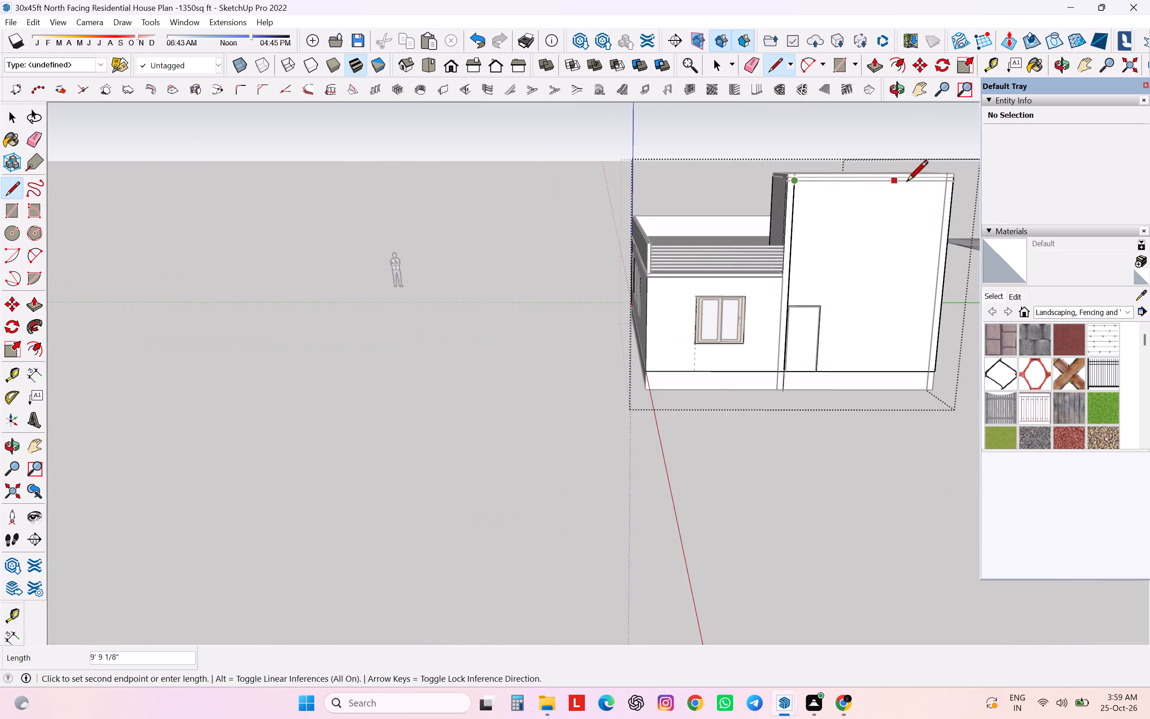
scroll(962, 174, "up", 20)
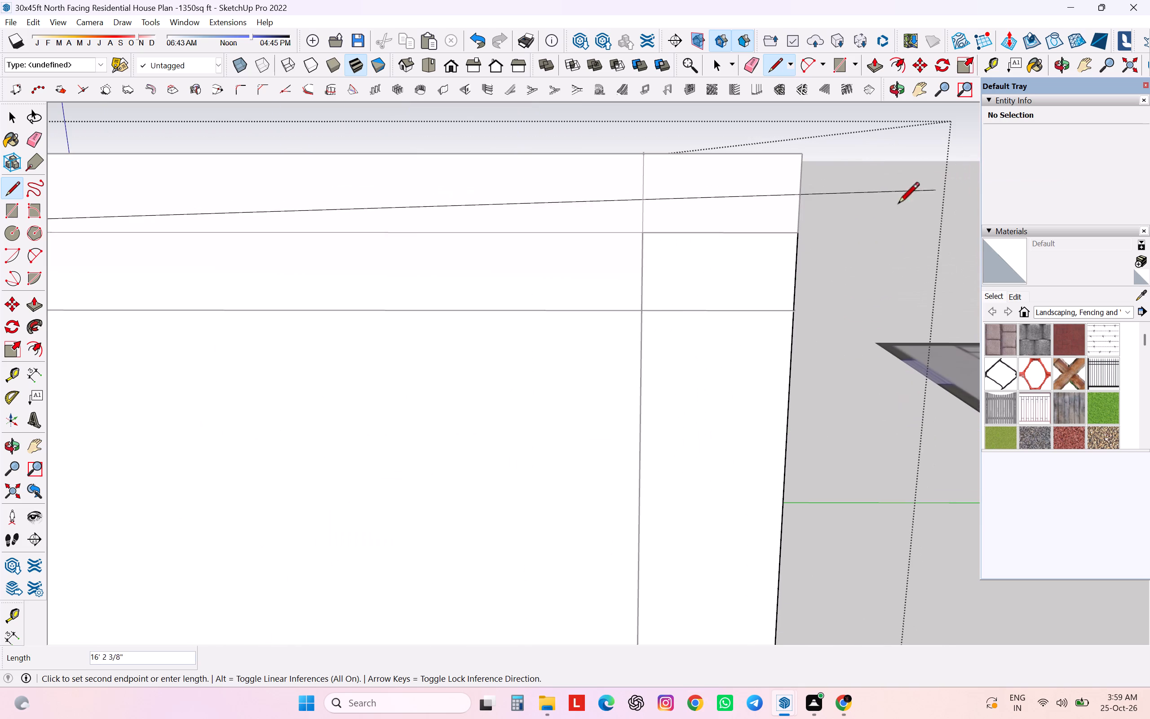
left_click(642, 314)
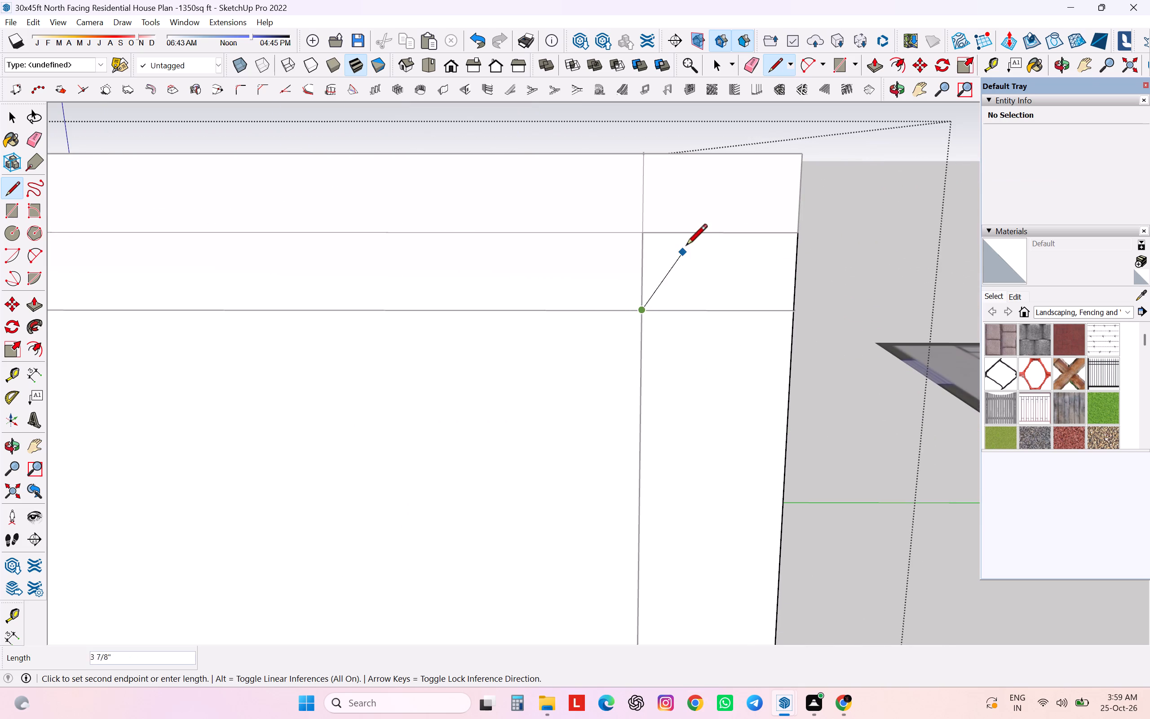
Draw the frame's inner outer-side vertical line, about 21' 3 9/16" long, from the top intersection down to the plinth's bottom edge.
scroll(686, 247, "down", 20)
scroll(686, 247, "down", 12)
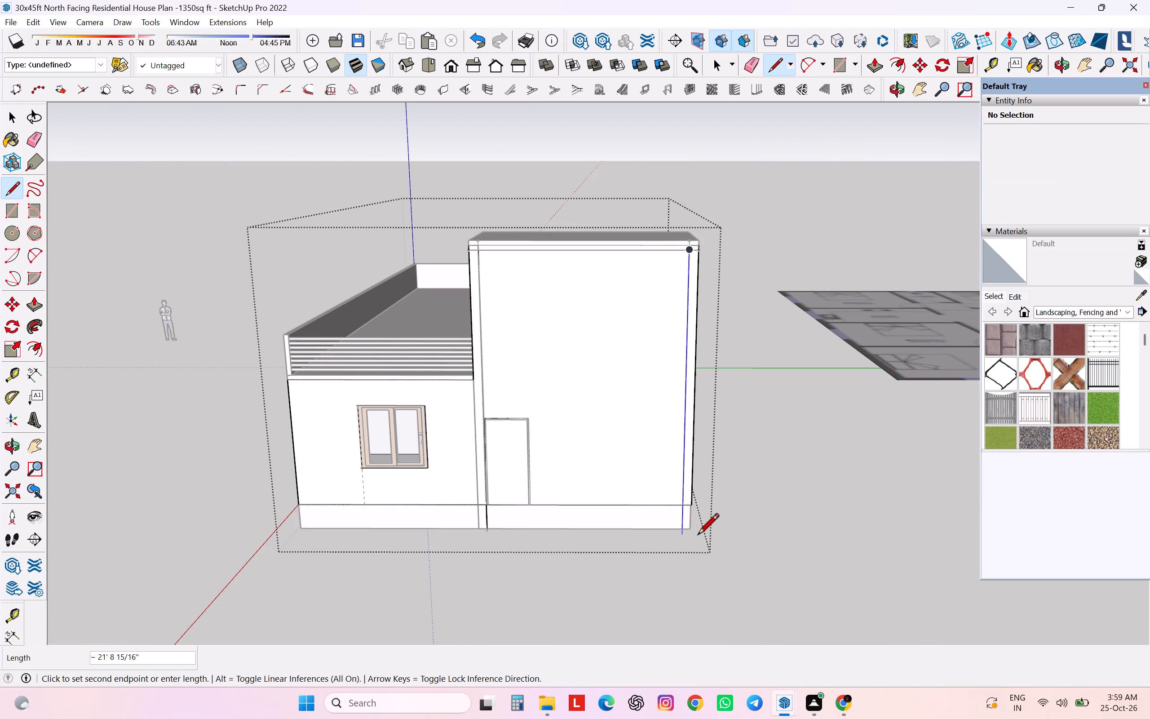
scroll(696, 535, "up", 7)
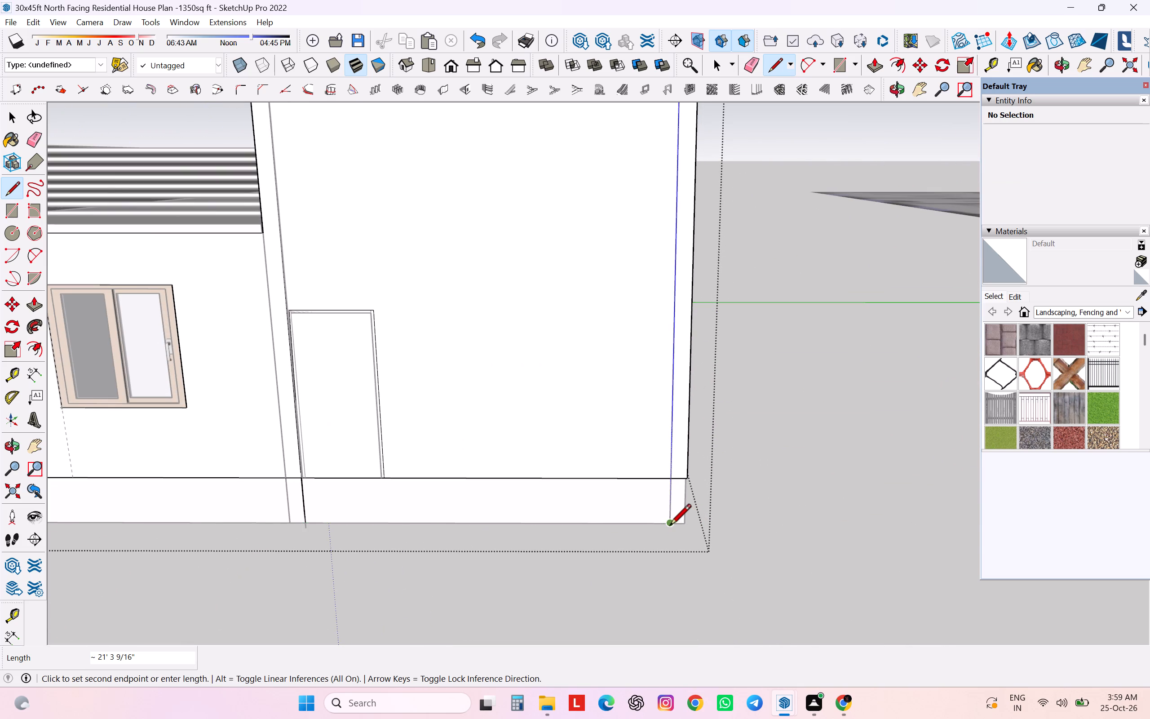
left_click(670, 527)
scroll(766, 506, "down", 6)
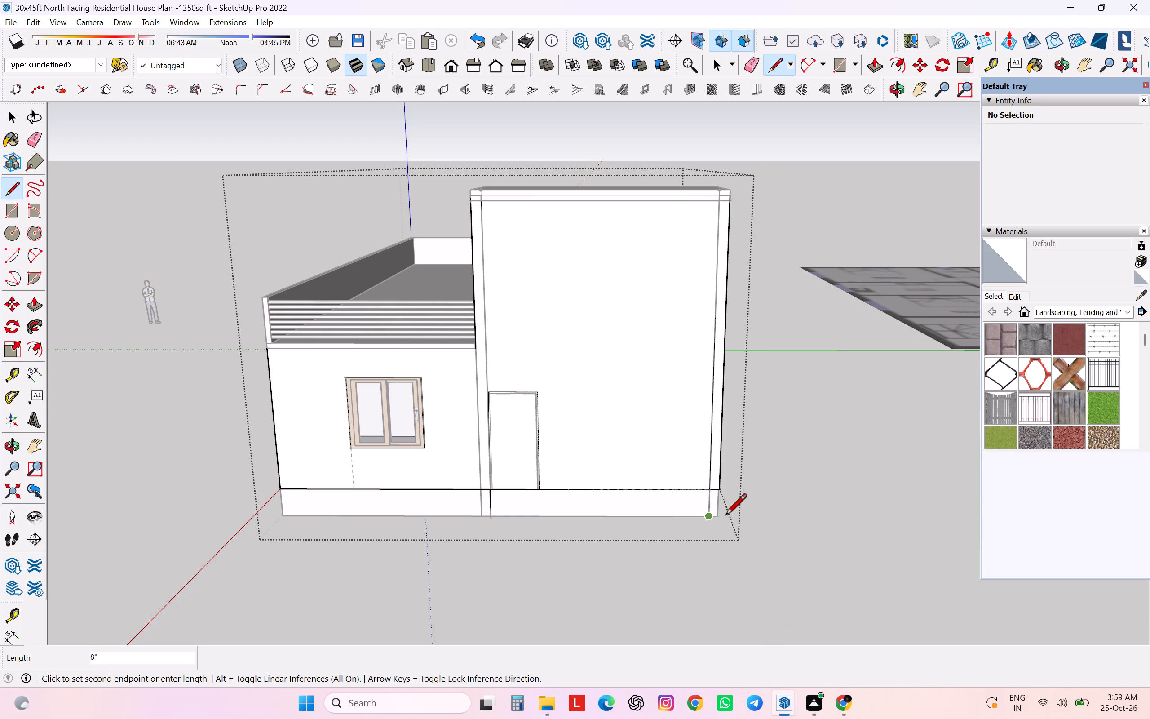
scroll(725, 516, "up", 2)
key("Escape")
key("Escape")
key("Escape")
key("Escape")
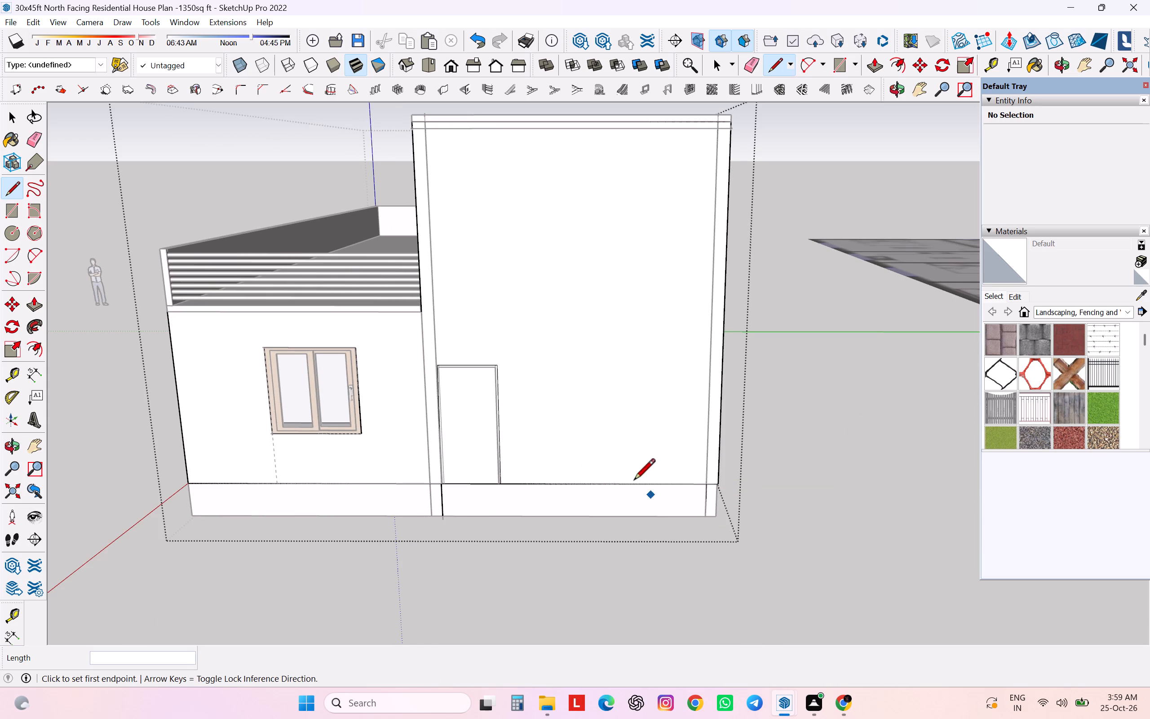
Draw a vertical line from the terrace railing's tower-side bottom corner to the plinth's base, separating the frame face from the adjoining wall.
key("p")
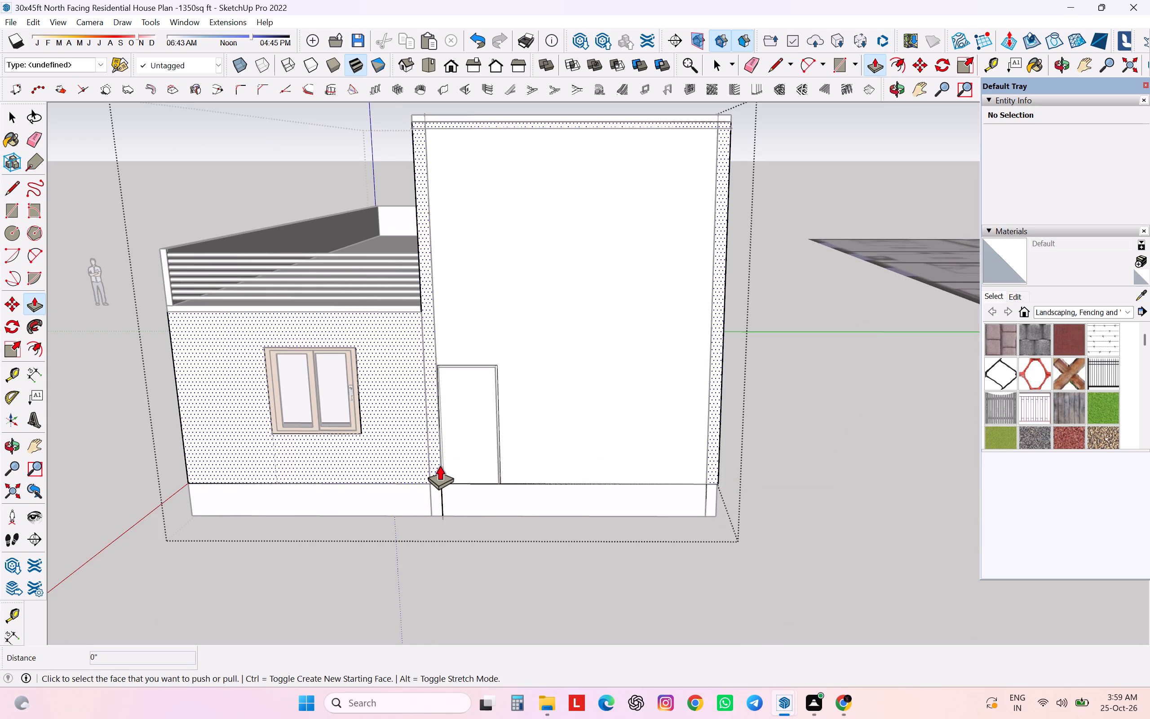
key("l")
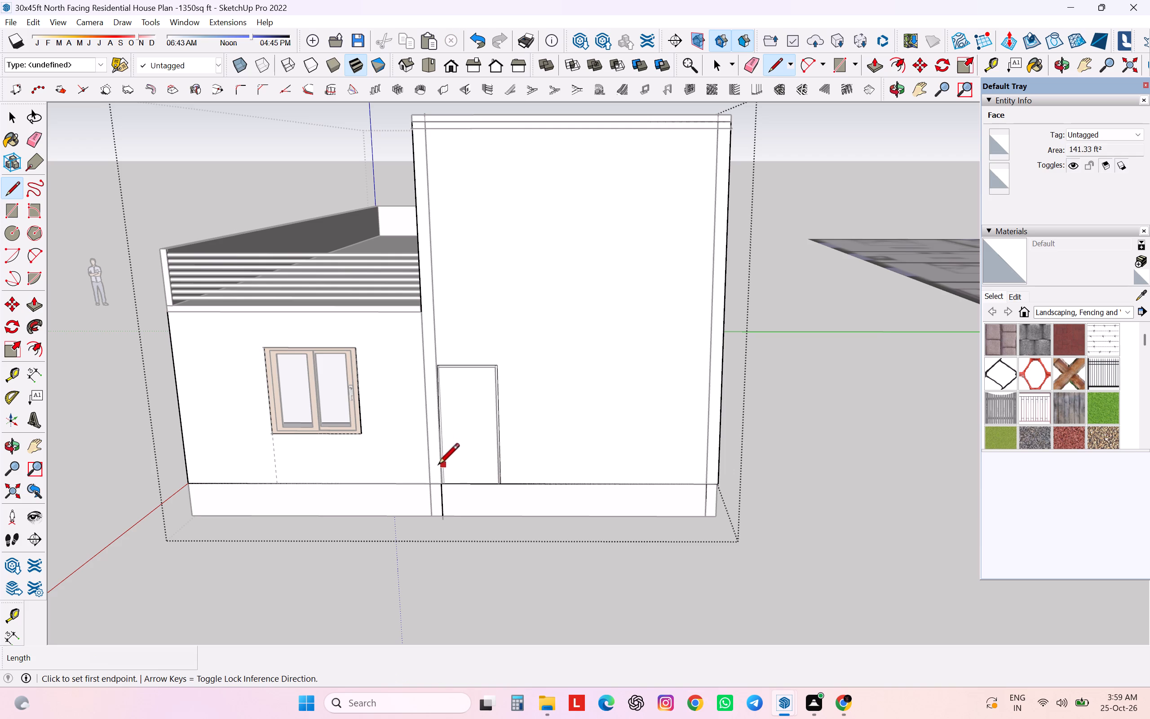
left_click(420, 312)
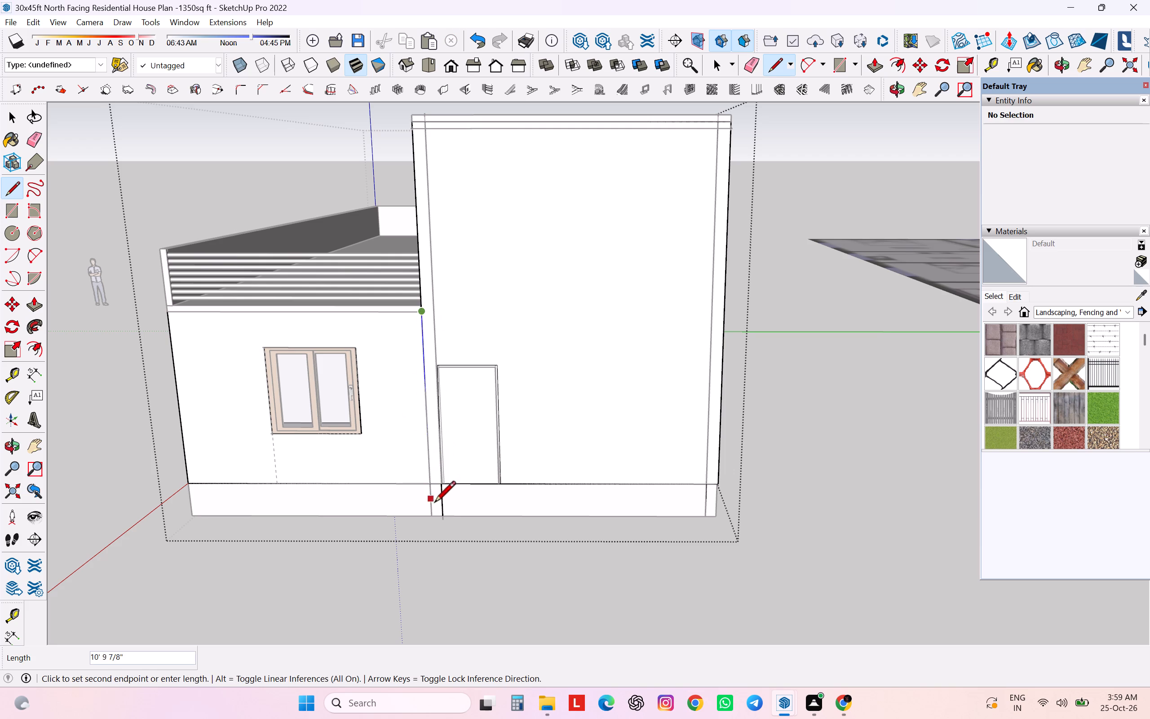
left_click(435, 514)
key("p")
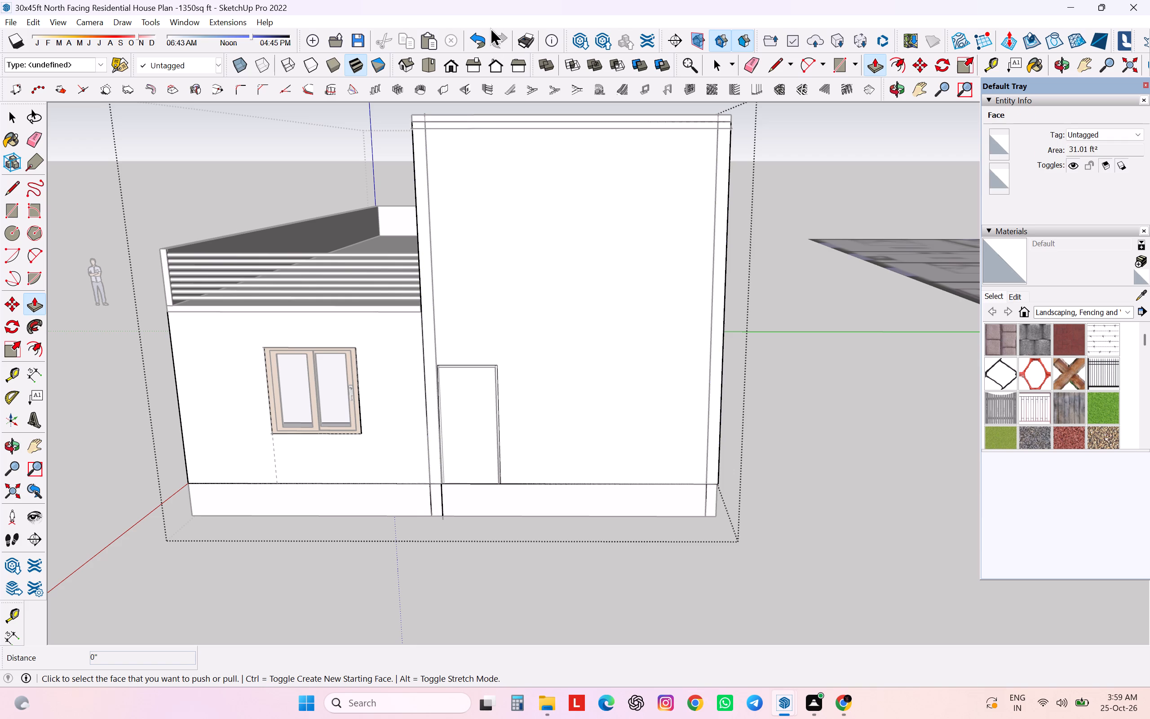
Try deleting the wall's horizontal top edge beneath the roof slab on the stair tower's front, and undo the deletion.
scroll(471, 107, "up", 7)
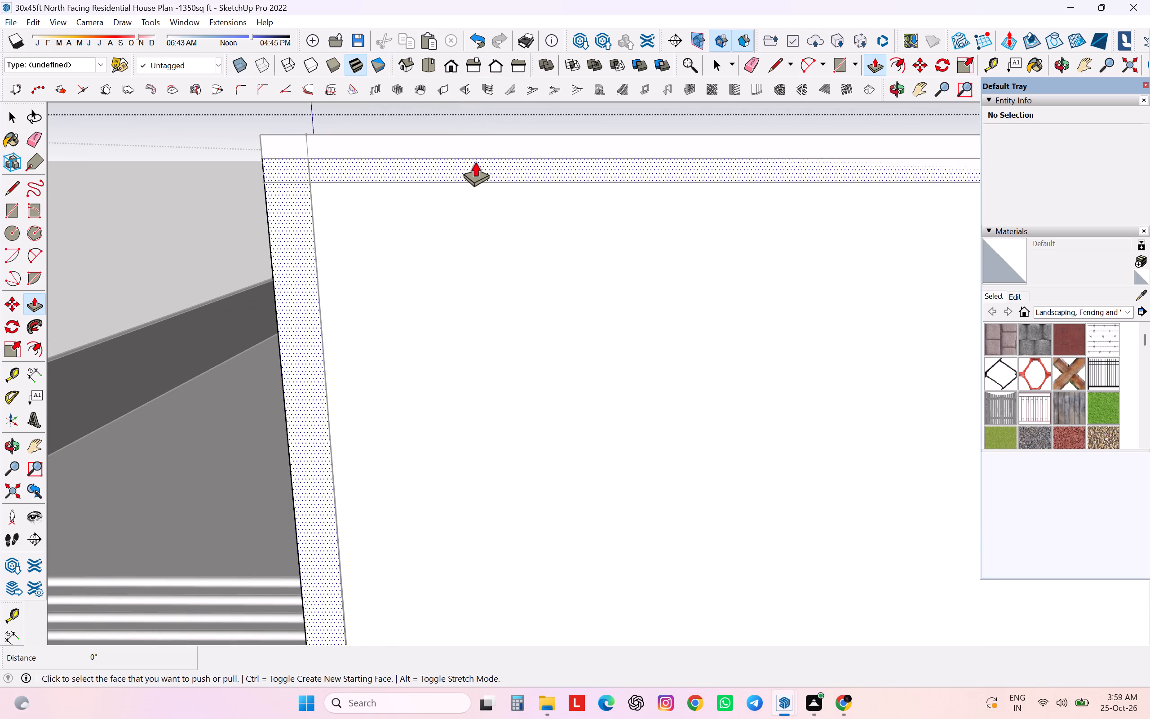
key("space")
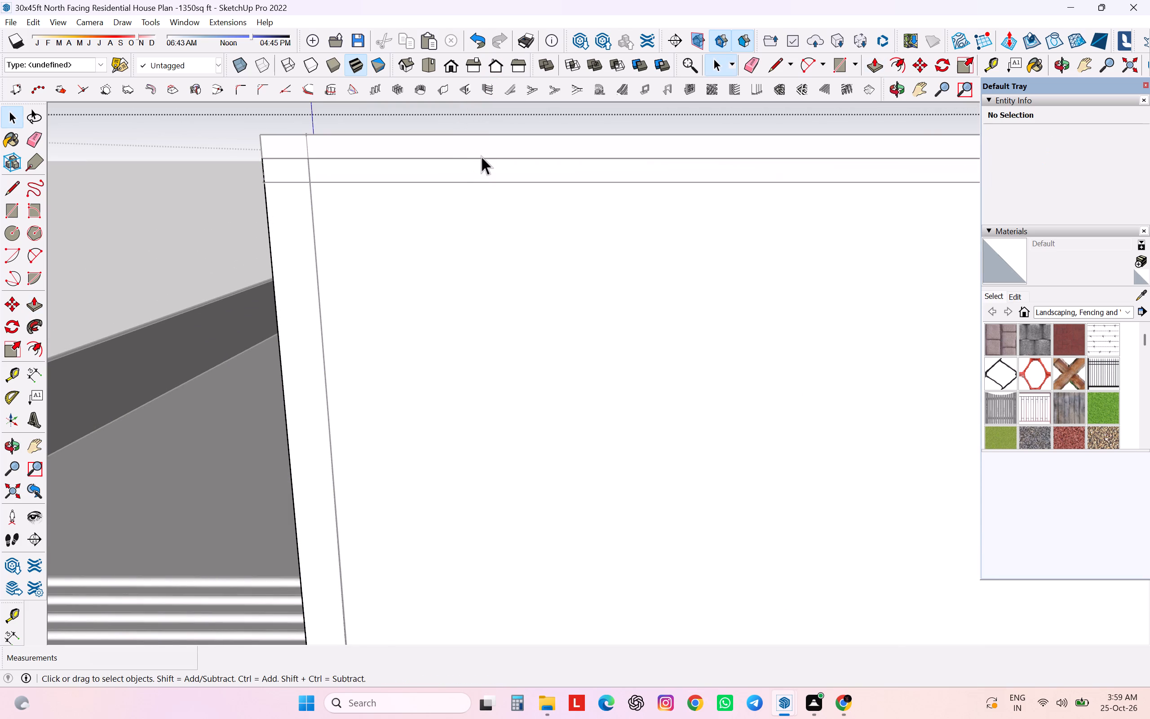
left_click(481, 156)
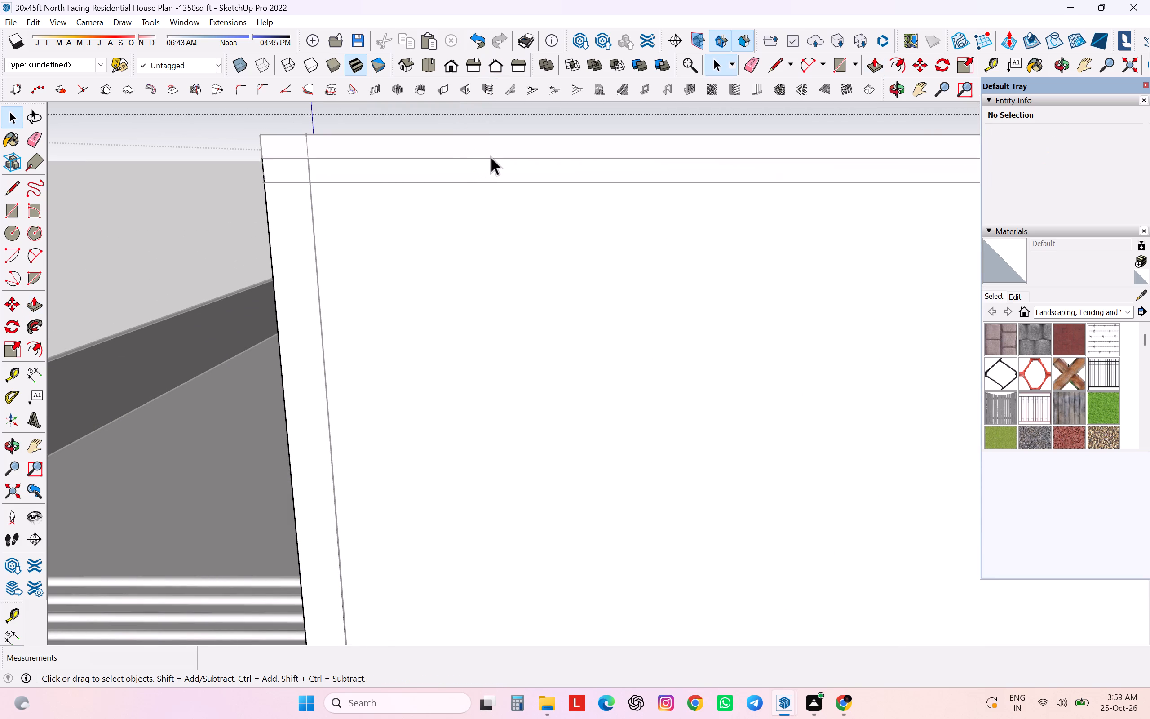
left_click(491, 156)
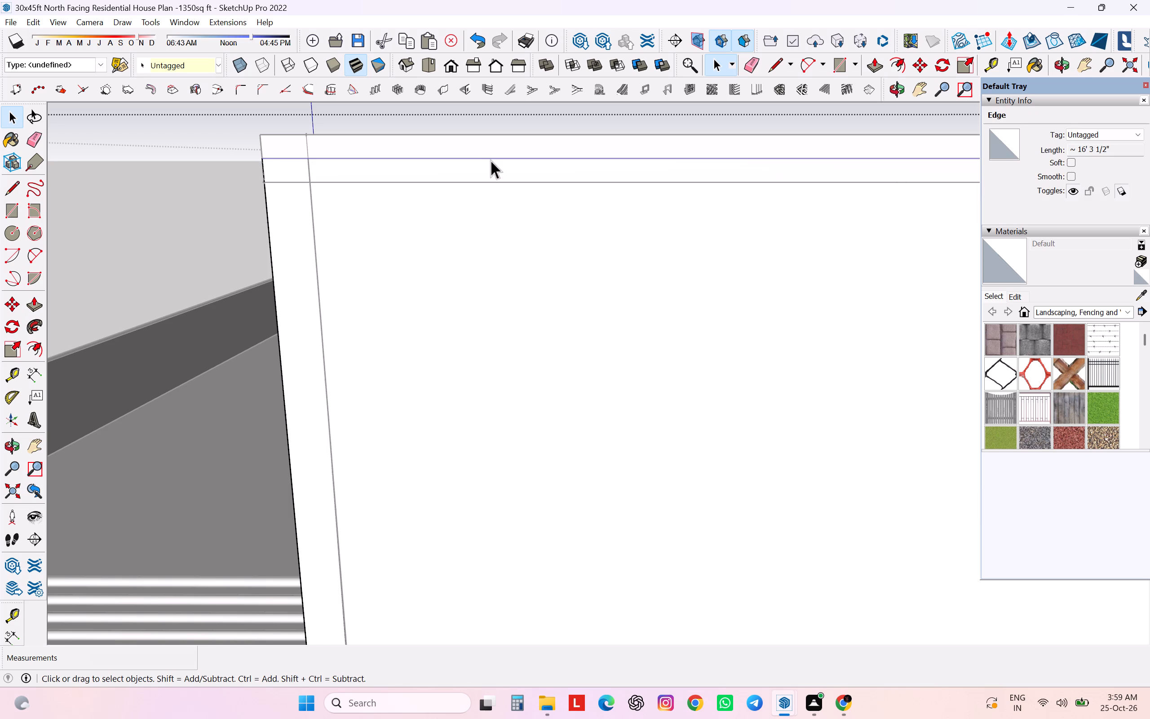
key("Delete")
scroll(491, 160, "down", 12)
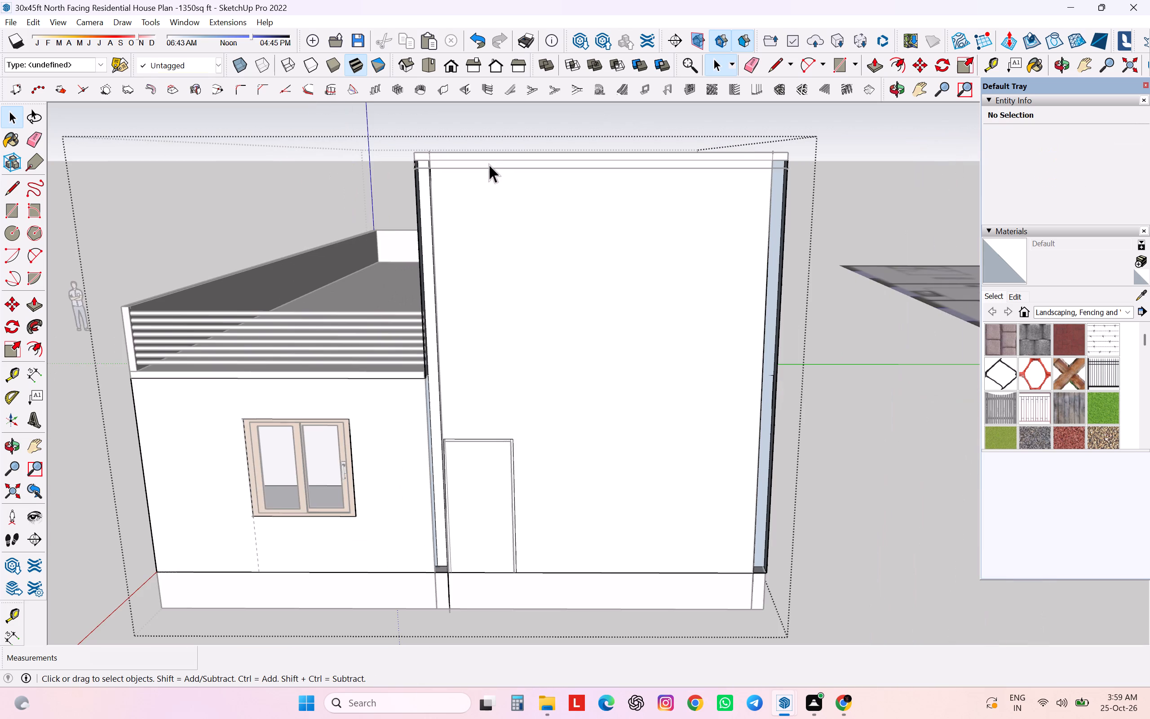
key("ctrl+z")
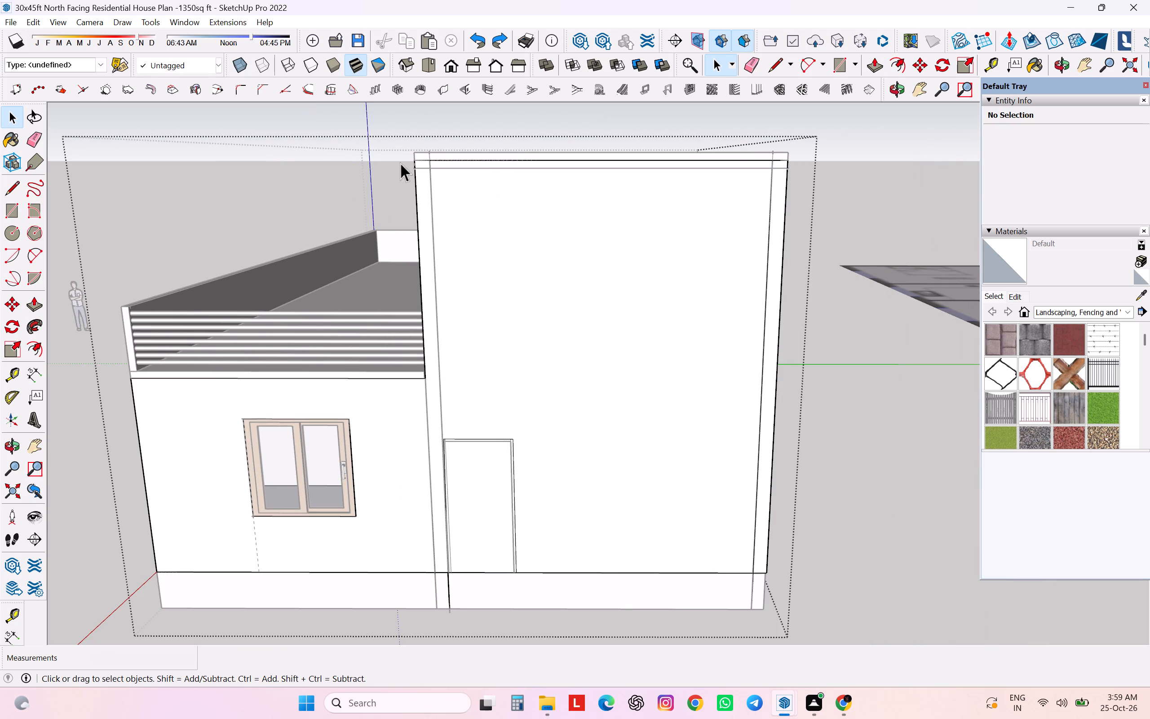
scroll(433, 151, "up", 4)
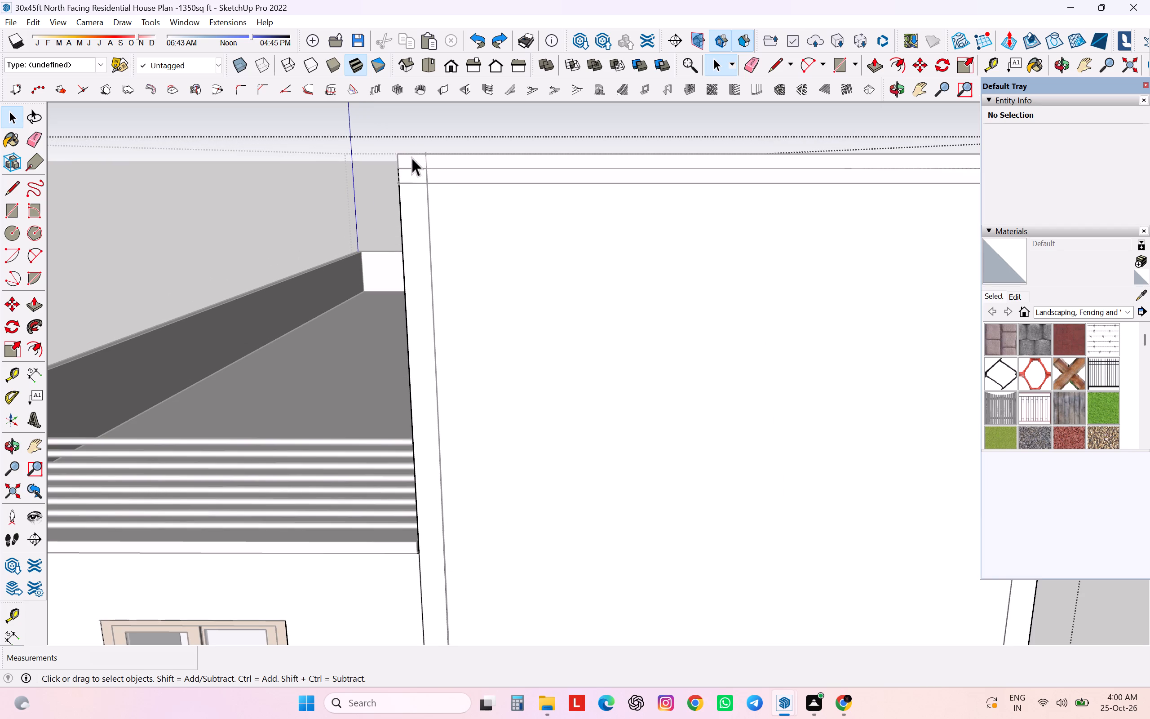
Trace the stair tower frame's outer top edge, its outer vertical down to the plinth base, and the 8" bottom edge.
key("l")
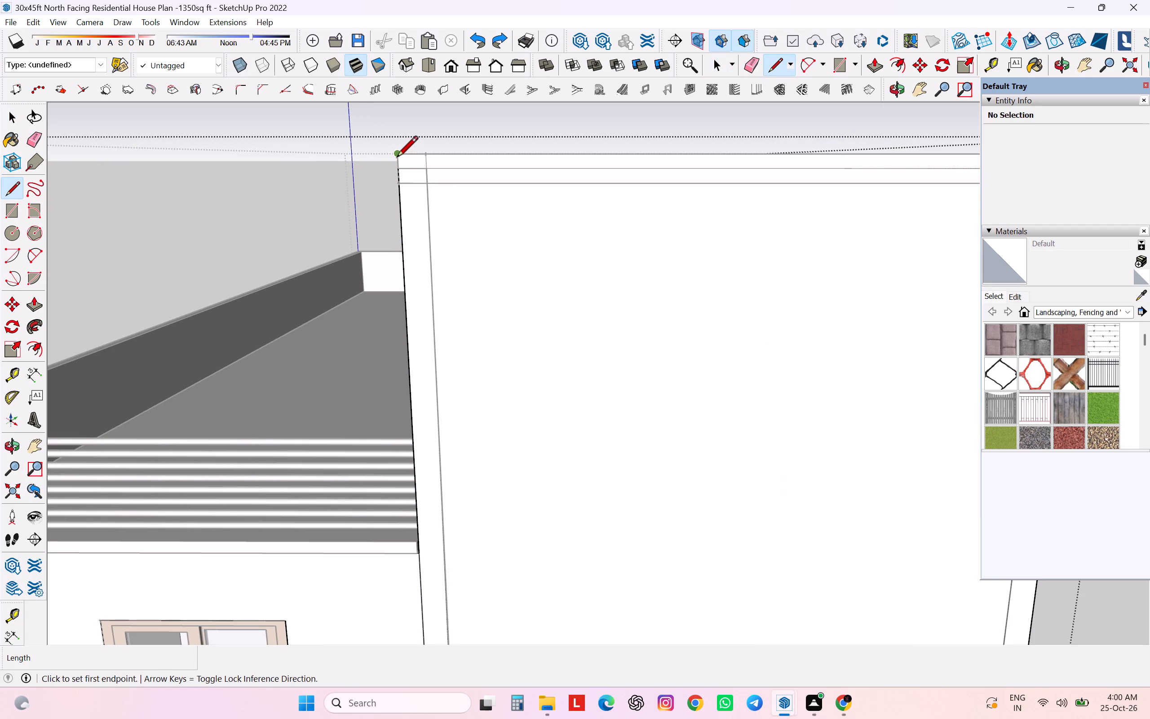
left_click(397, 159)
scroll(527, 195, "up", 1)
scroll(527, 195, "down", 8)
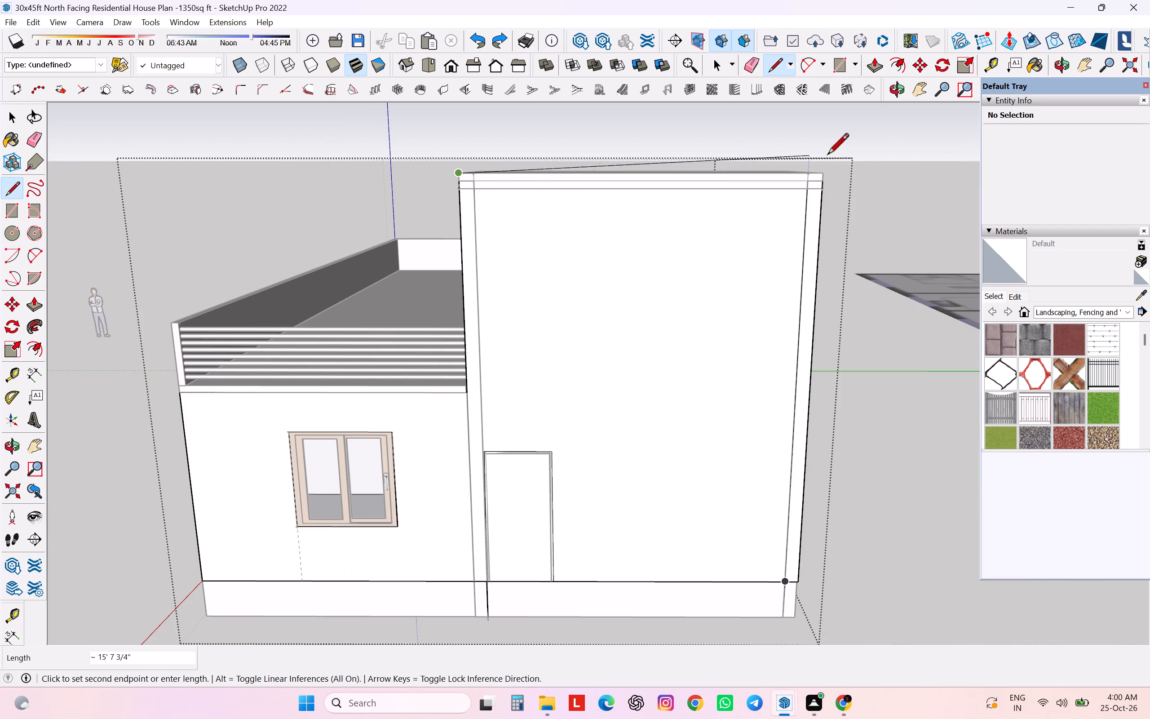
left_click(825, 173)
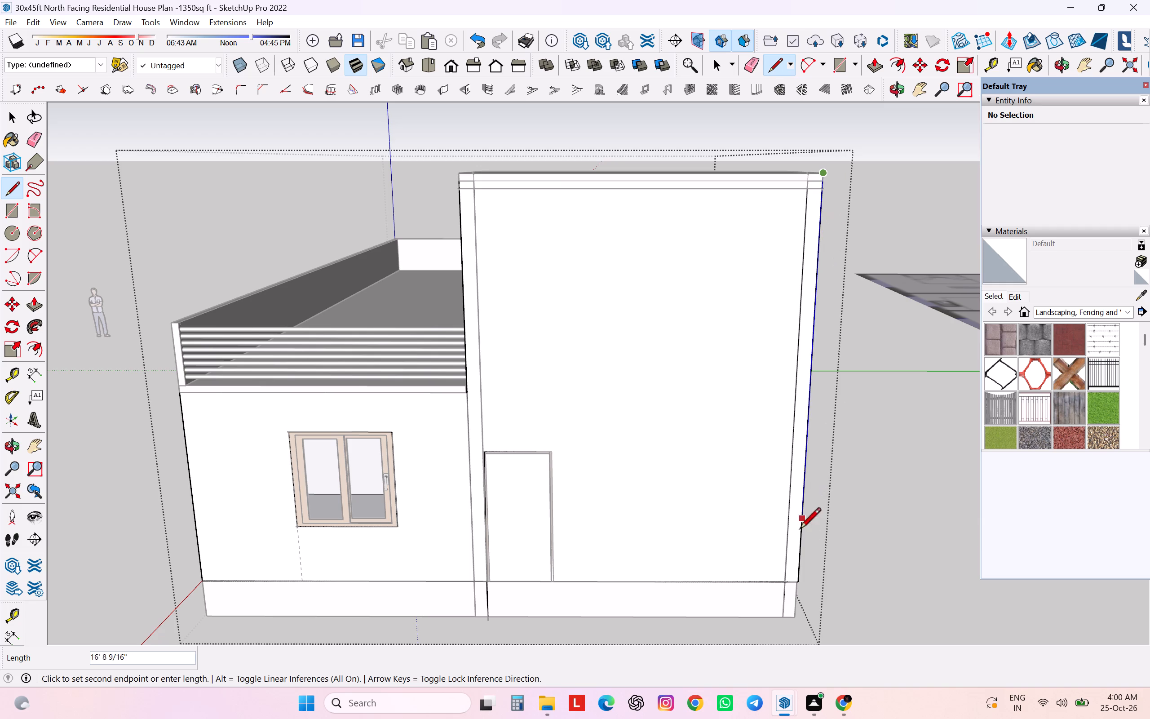
left_click(796, 619)
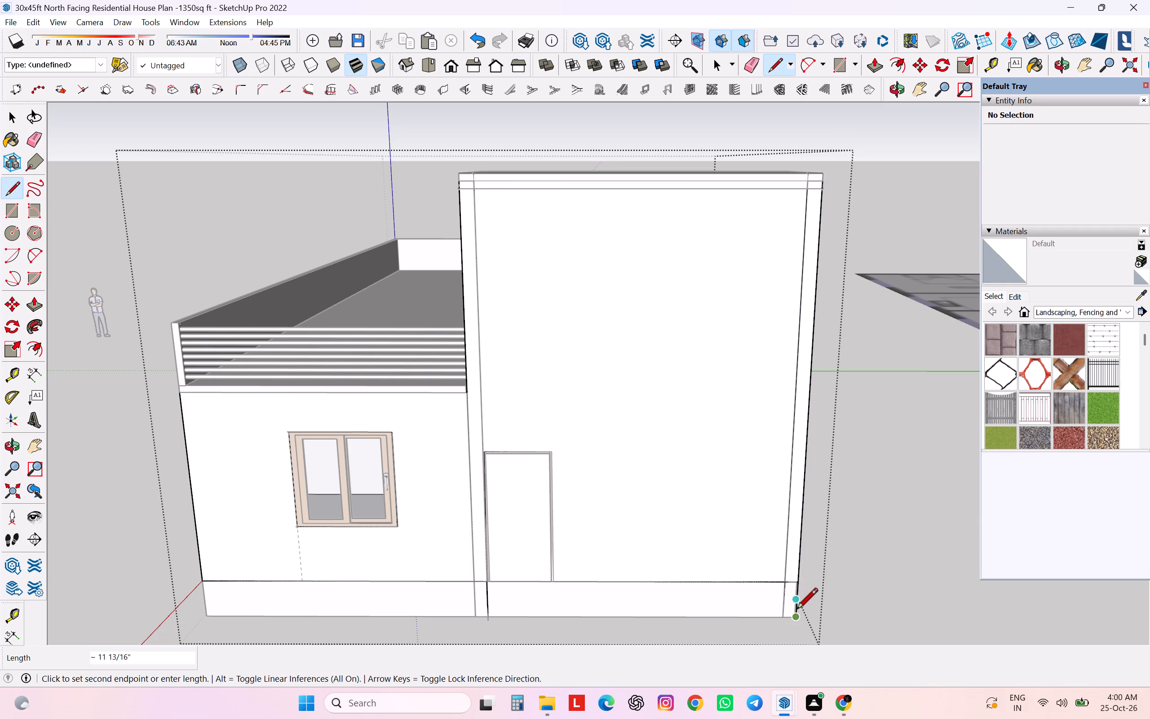
scroll(791, 623, "down", 1)
left_click(784, 619)
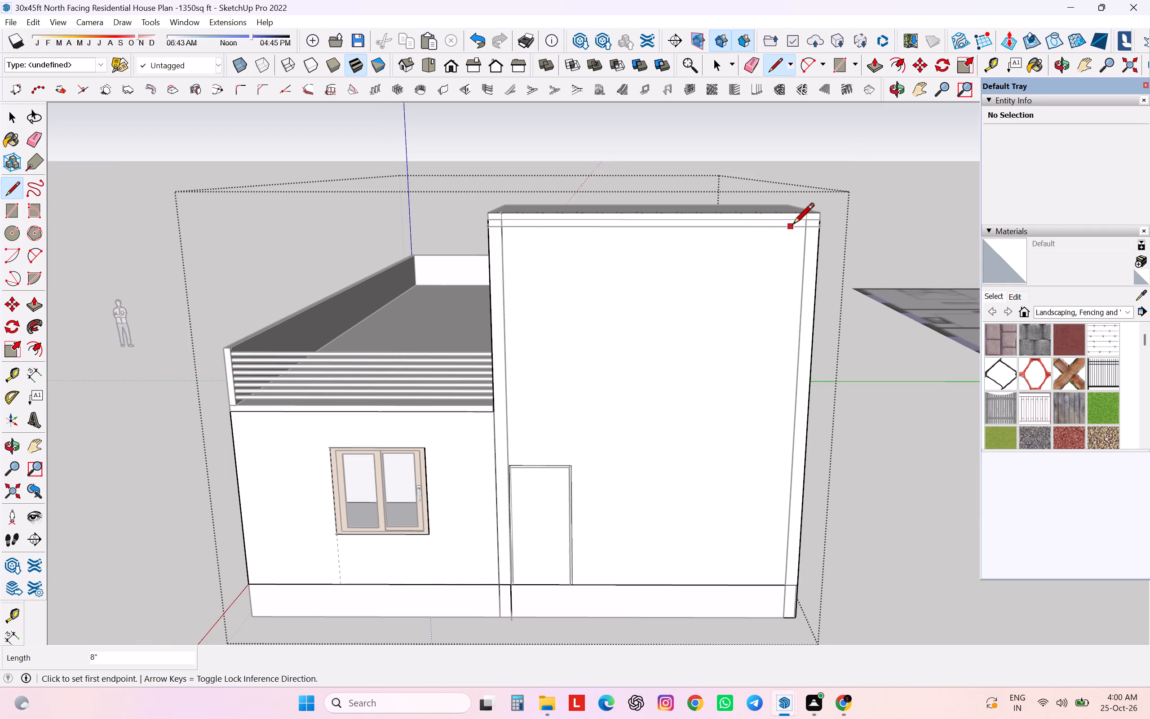
Retrace the frame's inner top edge, the 8" bottom edge on the railing side, and the outer top edge across the tower front.
left_click(809, 227)
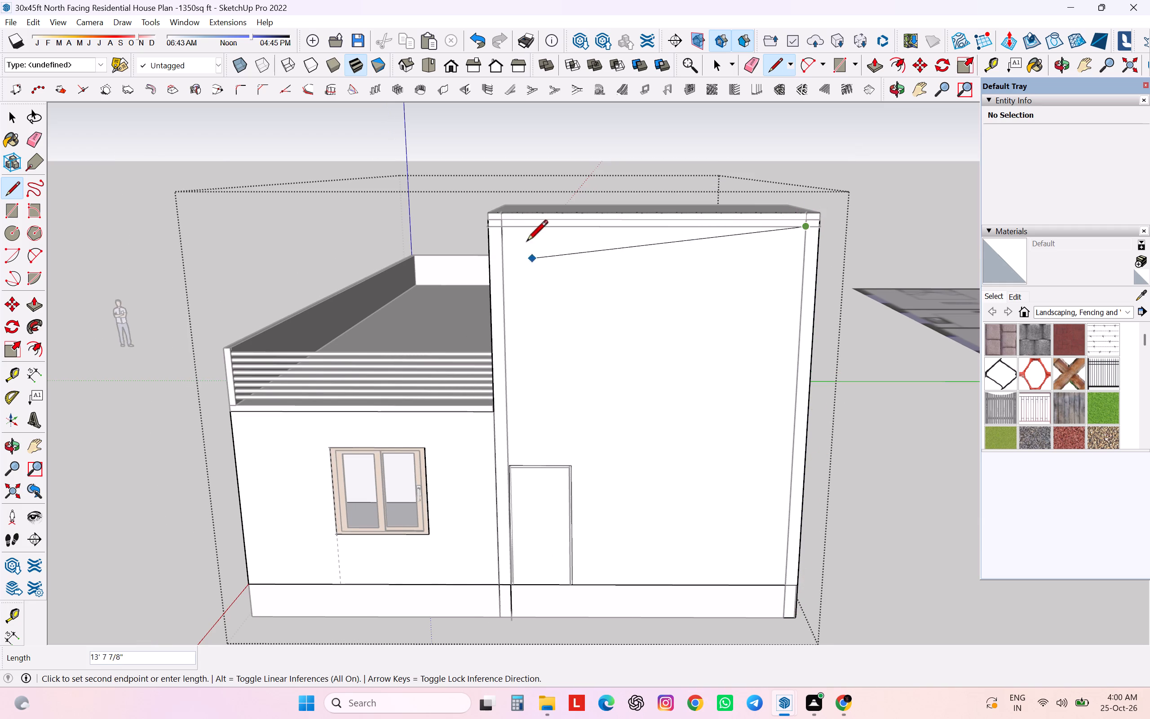
left_click(503, 233)
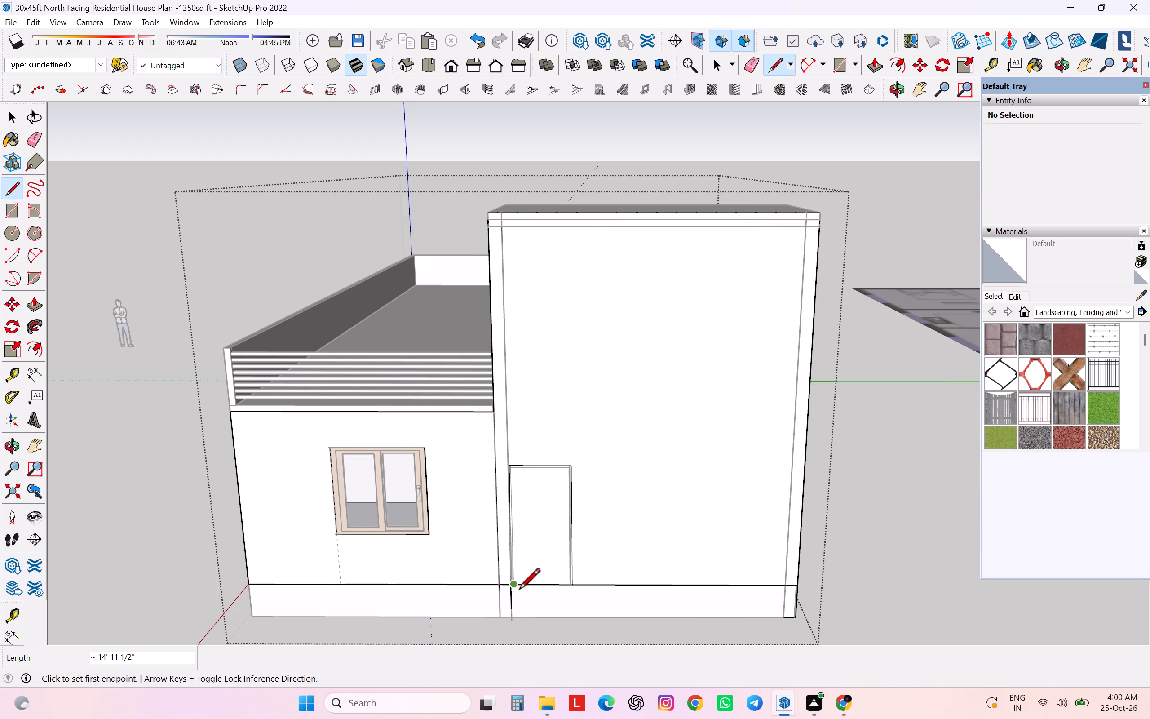
left_click(510, 618)
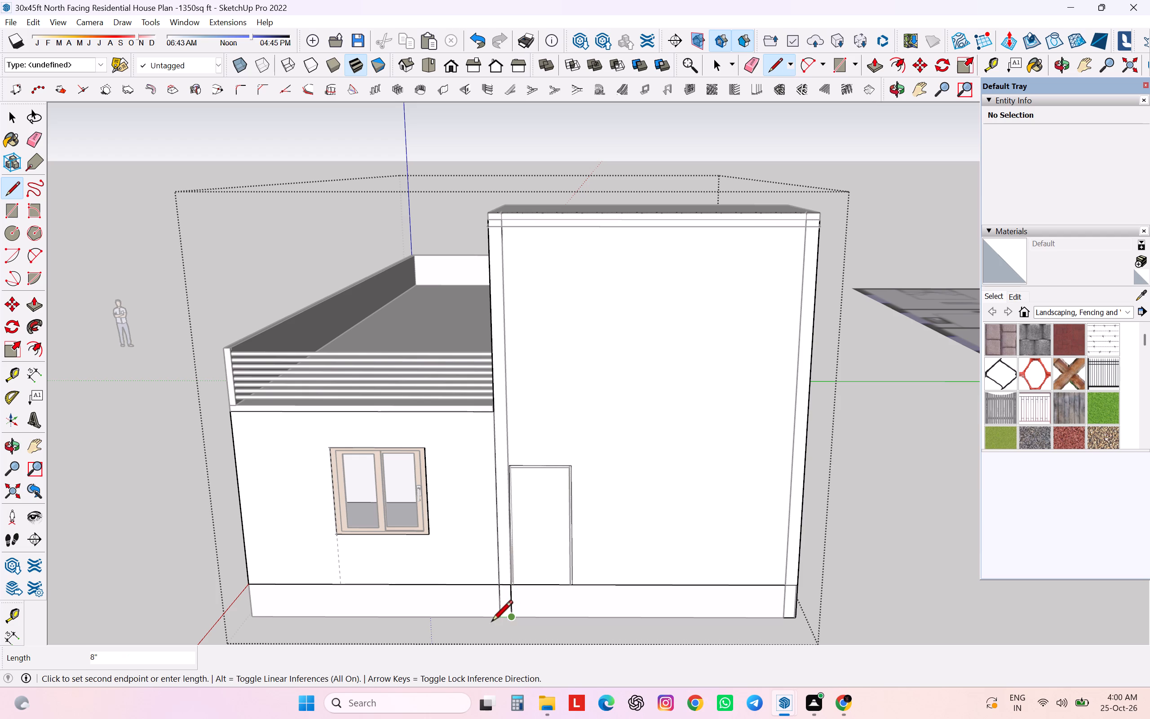
left_click(499, 615)
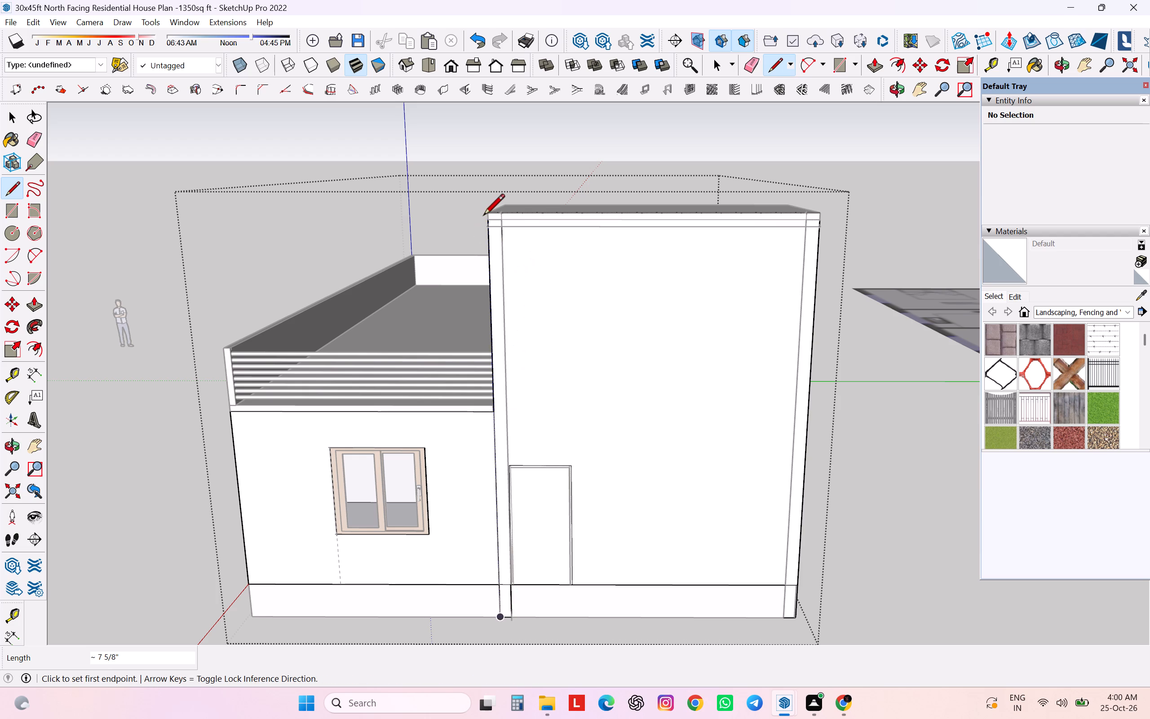
left_click(486, 214)
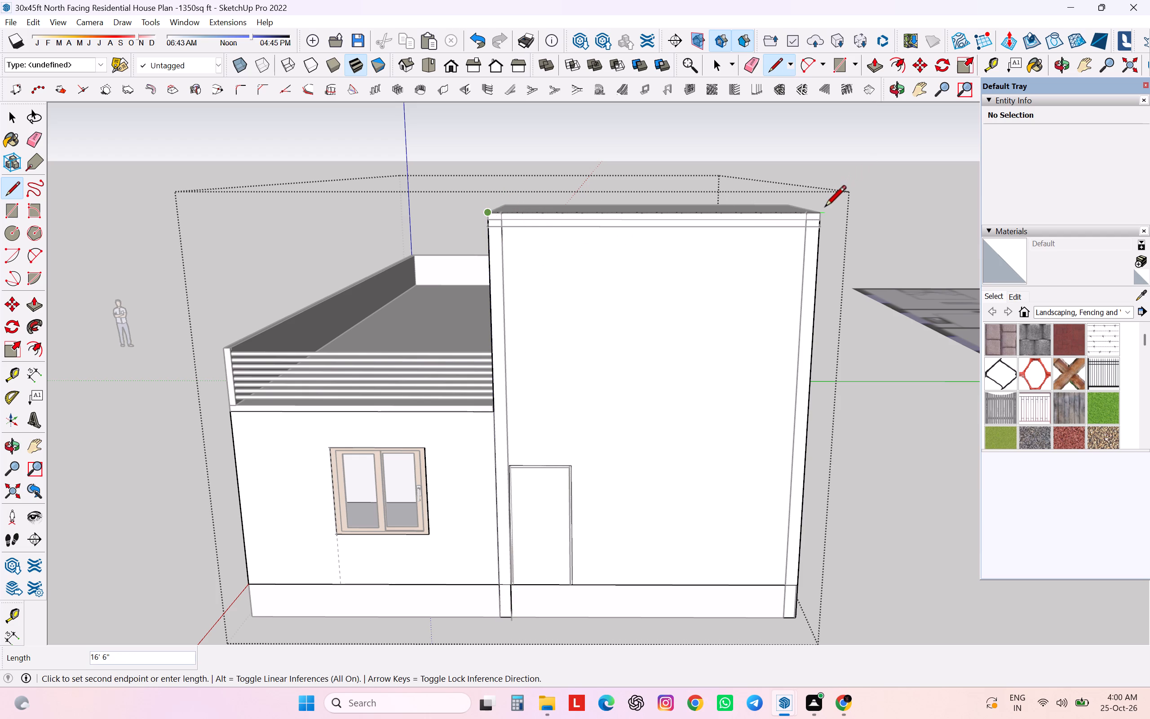
left_click(823, 211)
key("Escape")
Push/Pull the frame face outward from the stair tower's front by 11.8".
key("p")
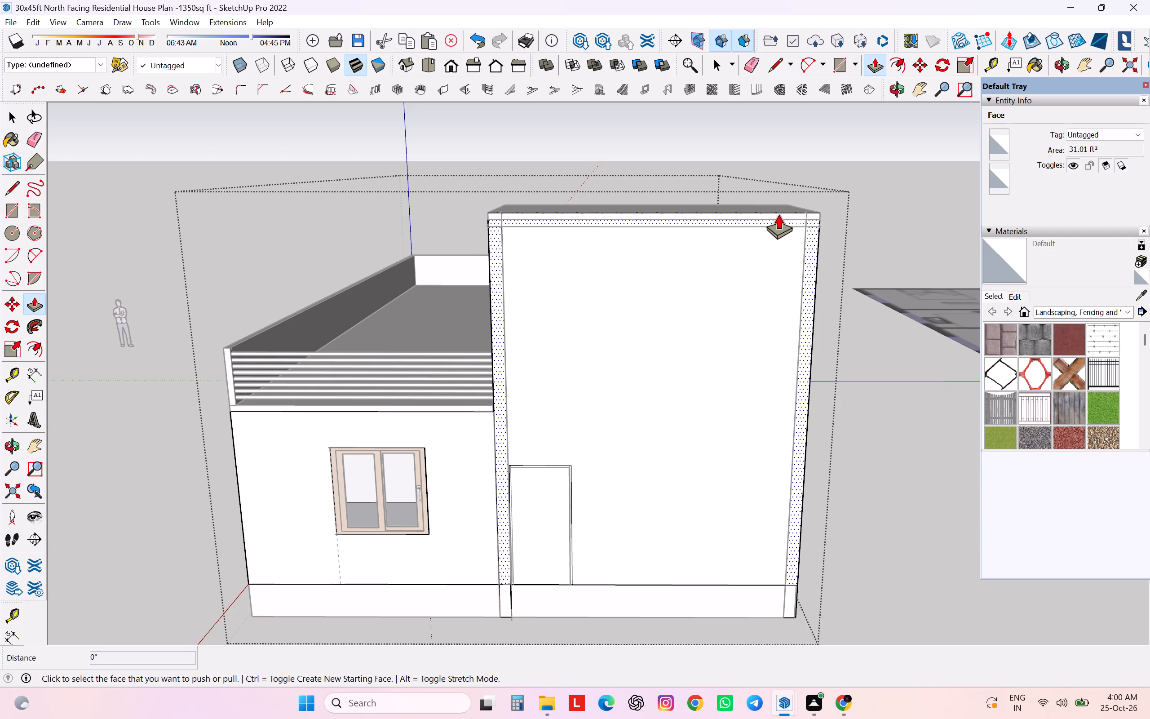
left_click(807, 255)
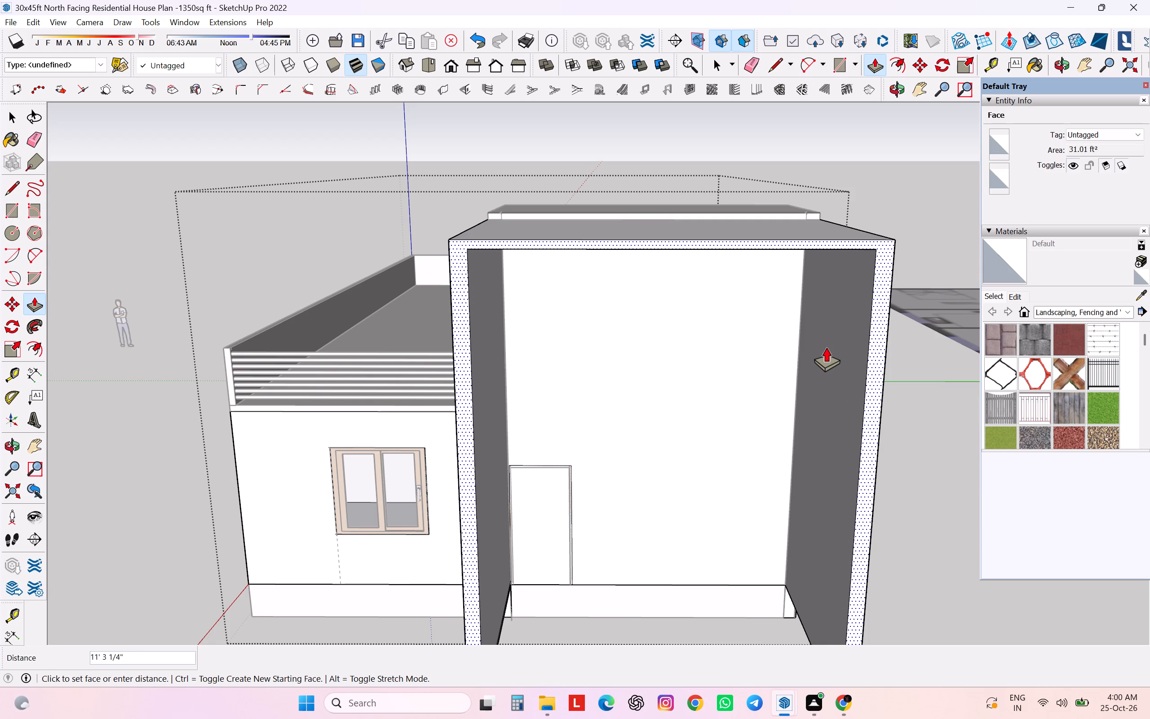
type("11.8")
key("Return")
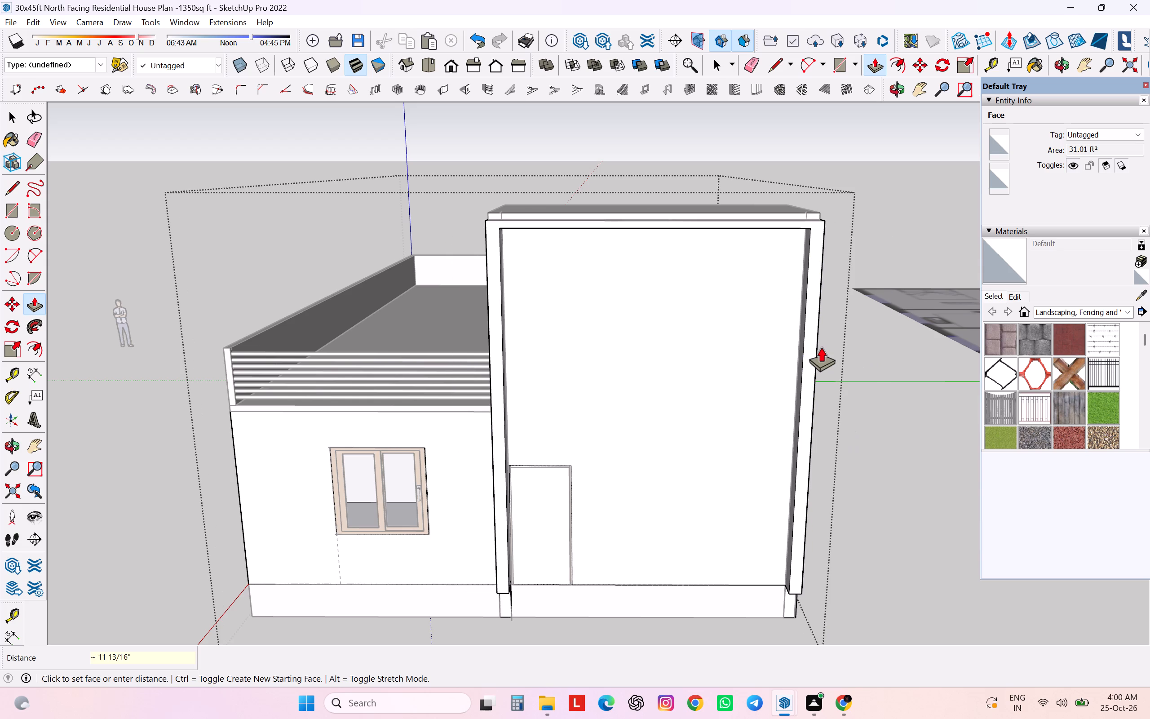
Push/Pull the long middle strip of the roof slab's front face outward by about 11 13/16", flush with the frame.
scroll(615, 197, "up", 6)
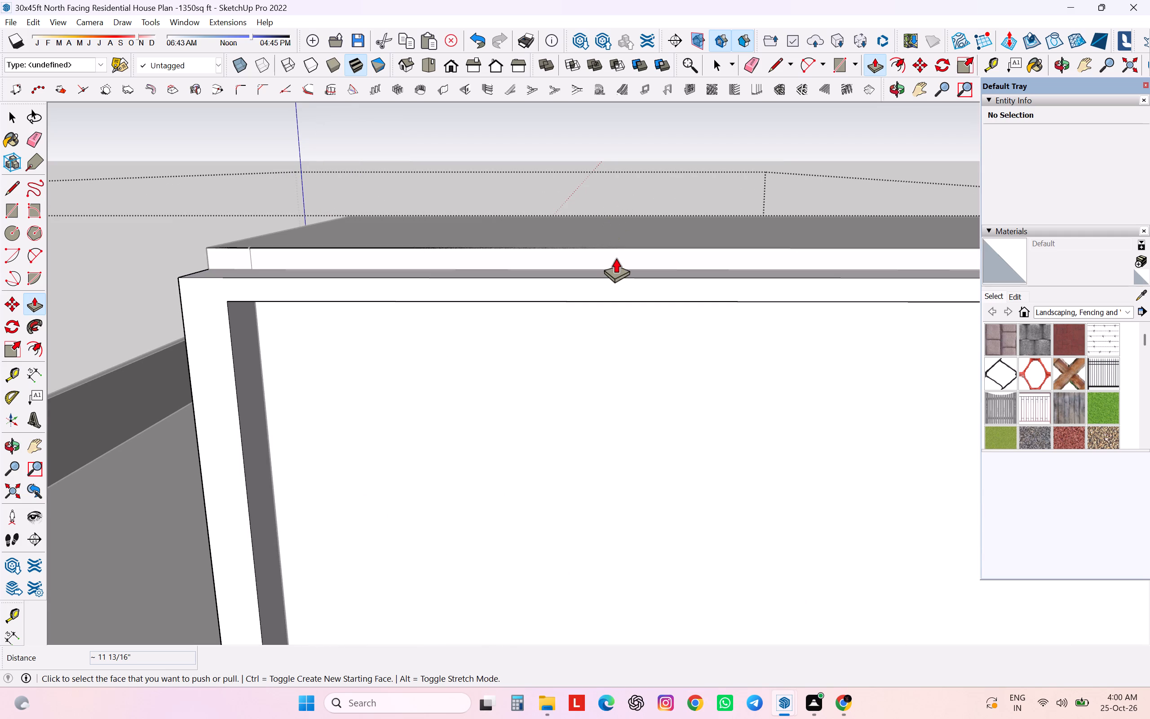
left_click(617, 257)
key("space")
left_click(617, 257)
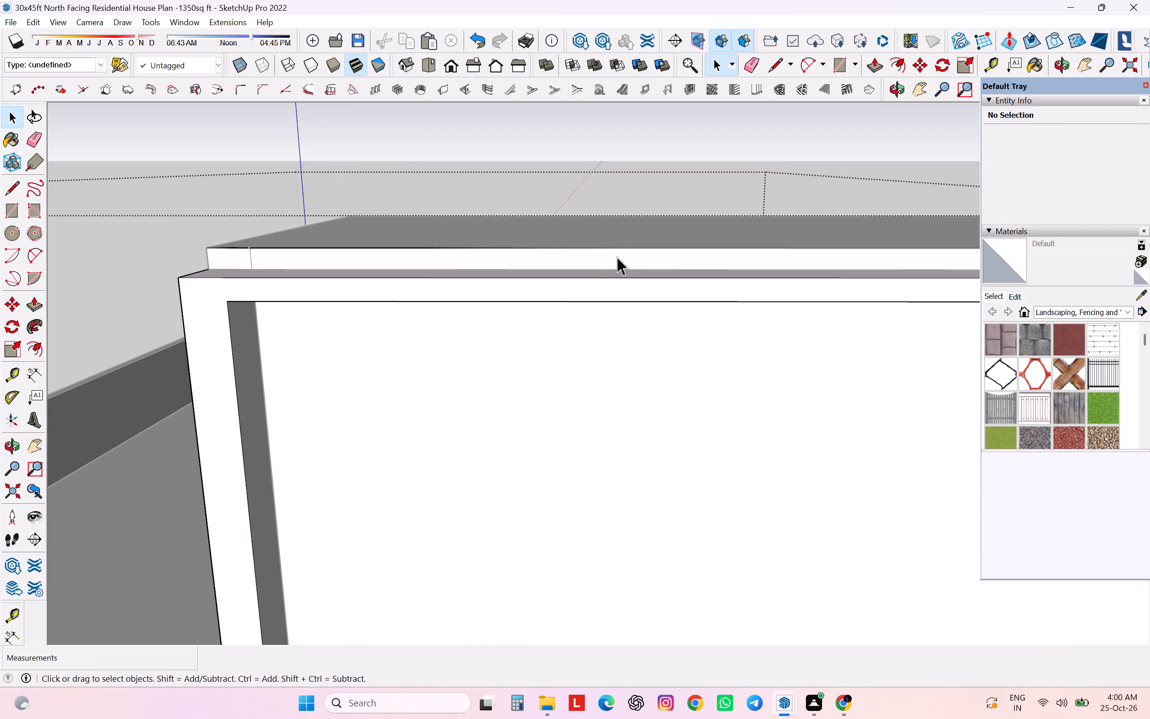
double_click(617, 257)
scroll(617, 257, "down", 5)
left_click(681, 146)
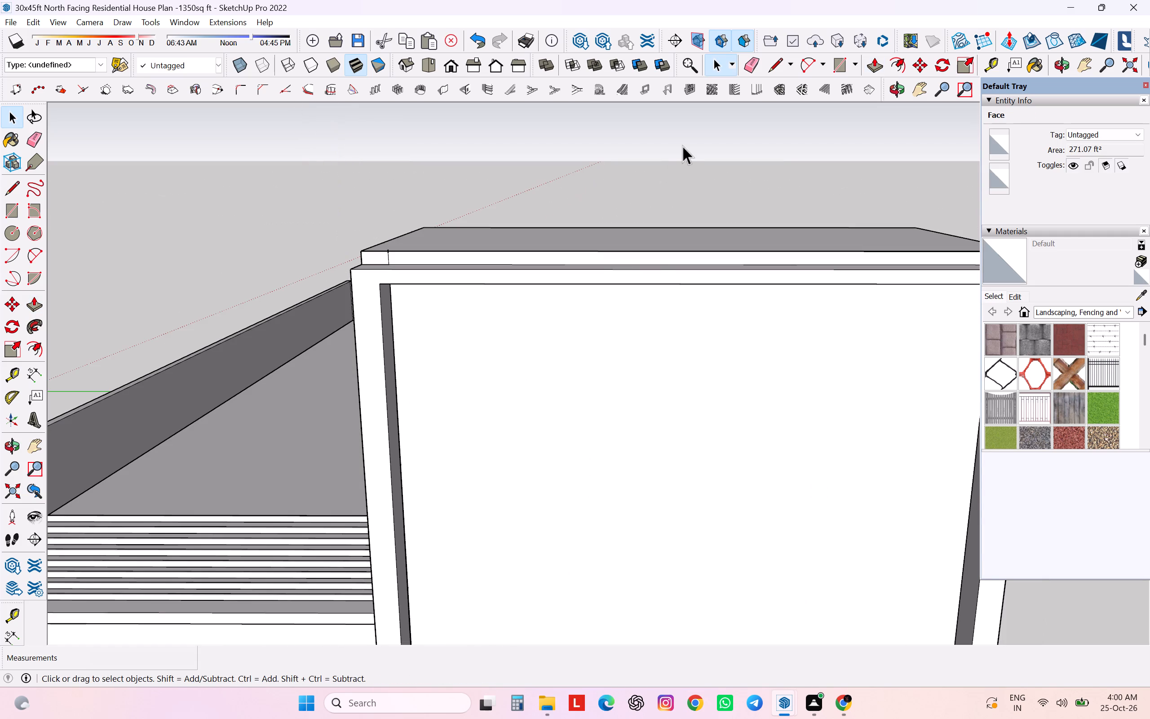
double_click(650, 257)
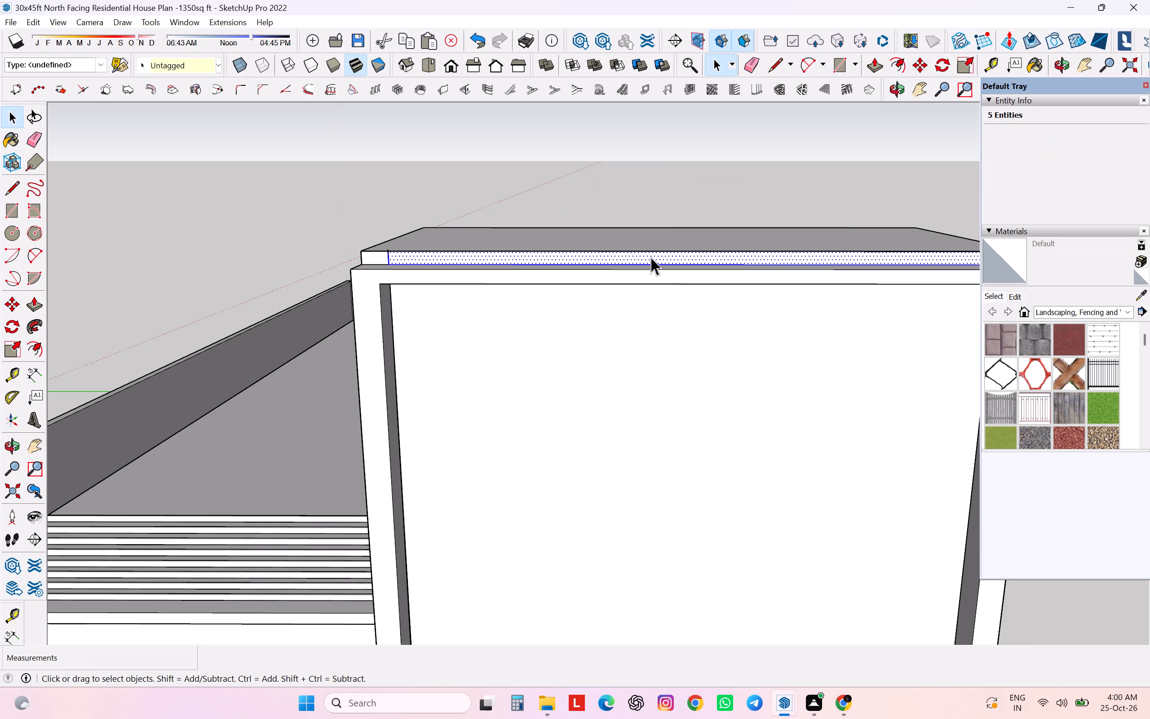
key("p")
left_click(650, 257)
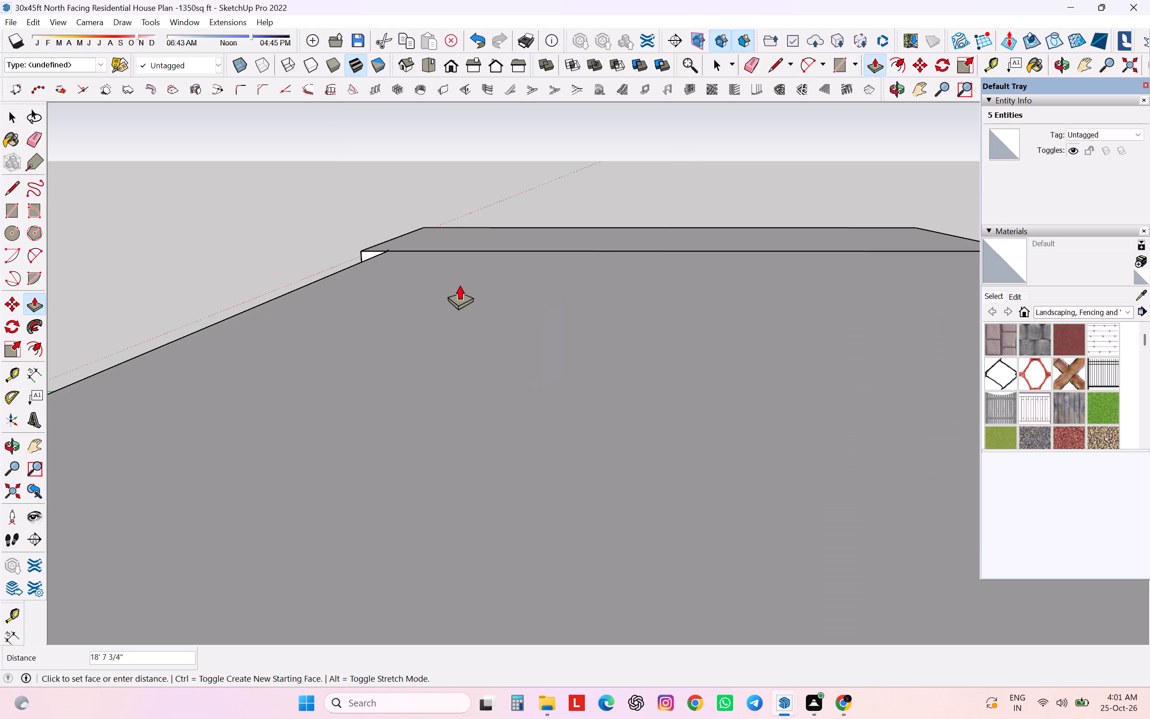
scroll(502, 231, "down", 7)
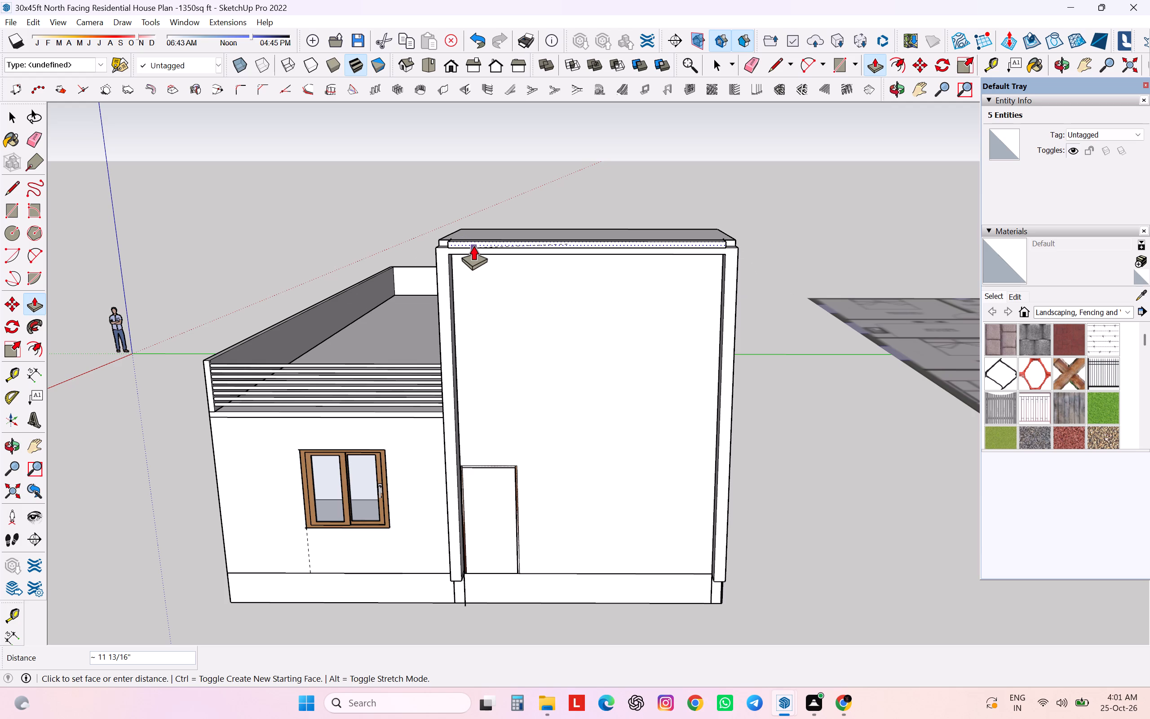
left_click(473, 245)
Push/Pull the two small end faces of the roof slab's front outward by about 11 13/16" to match the middle strip.
scroll(419, 234, "up", 6)
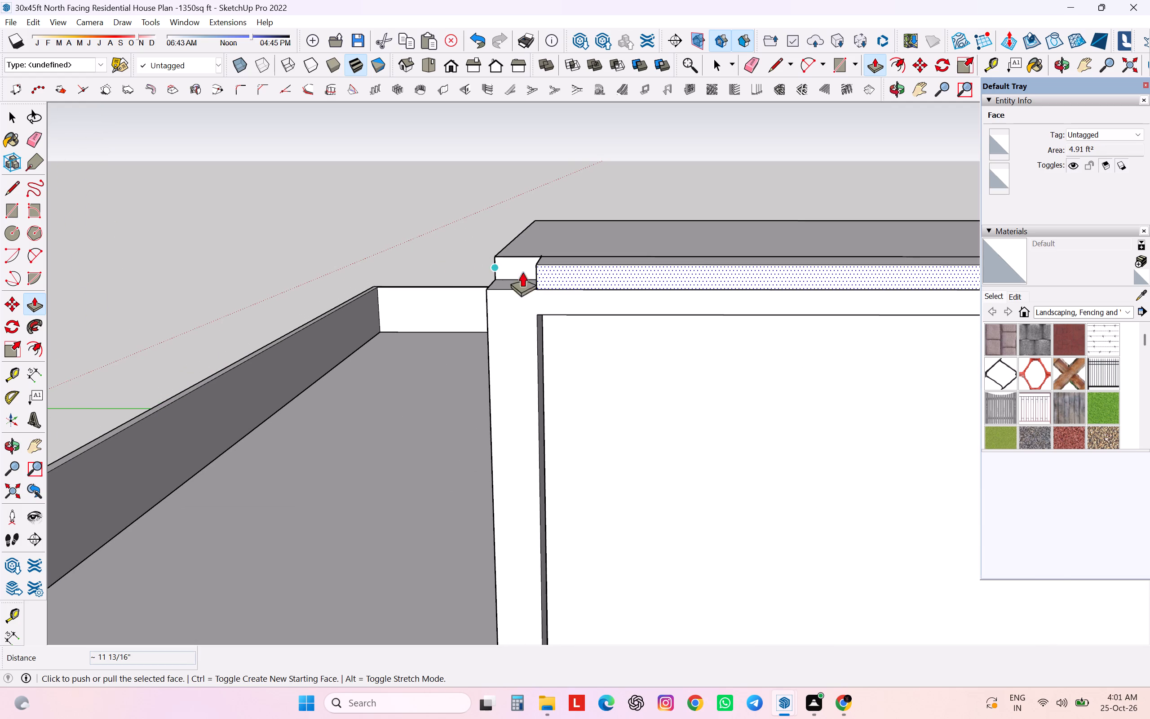
left_click(518, 270)
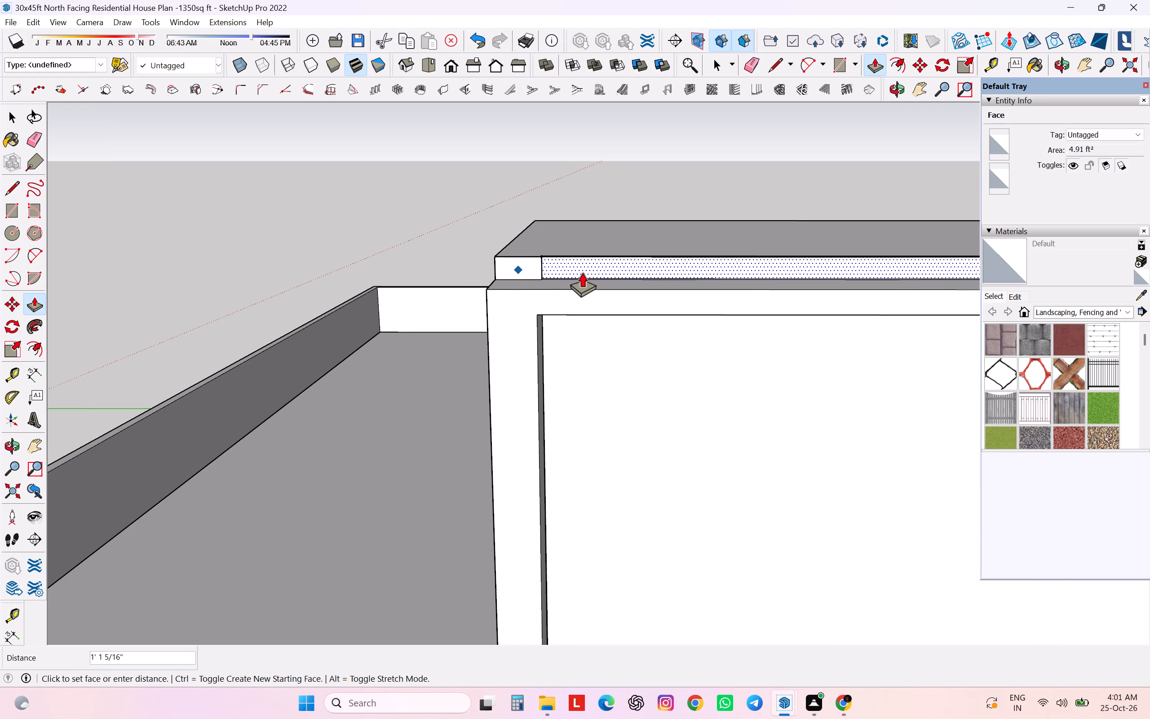
key("Escape")
left_click(517, 262)
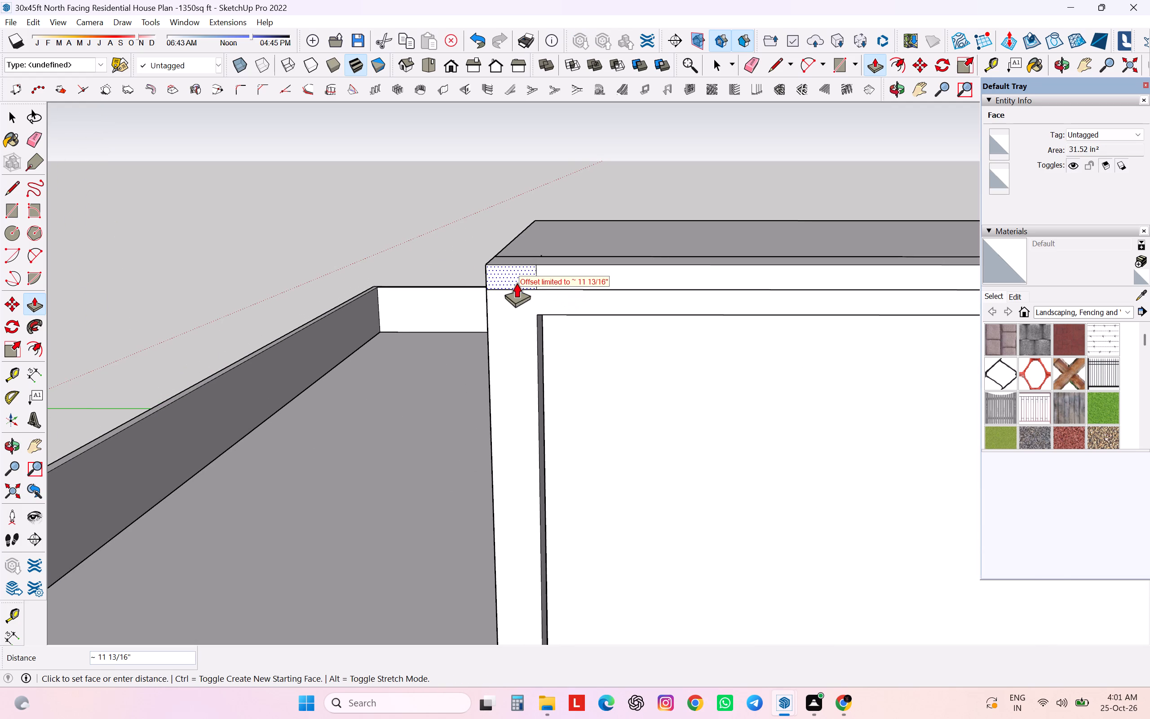
left_click(517, 293)
scroll(517, 285, "down", 16)
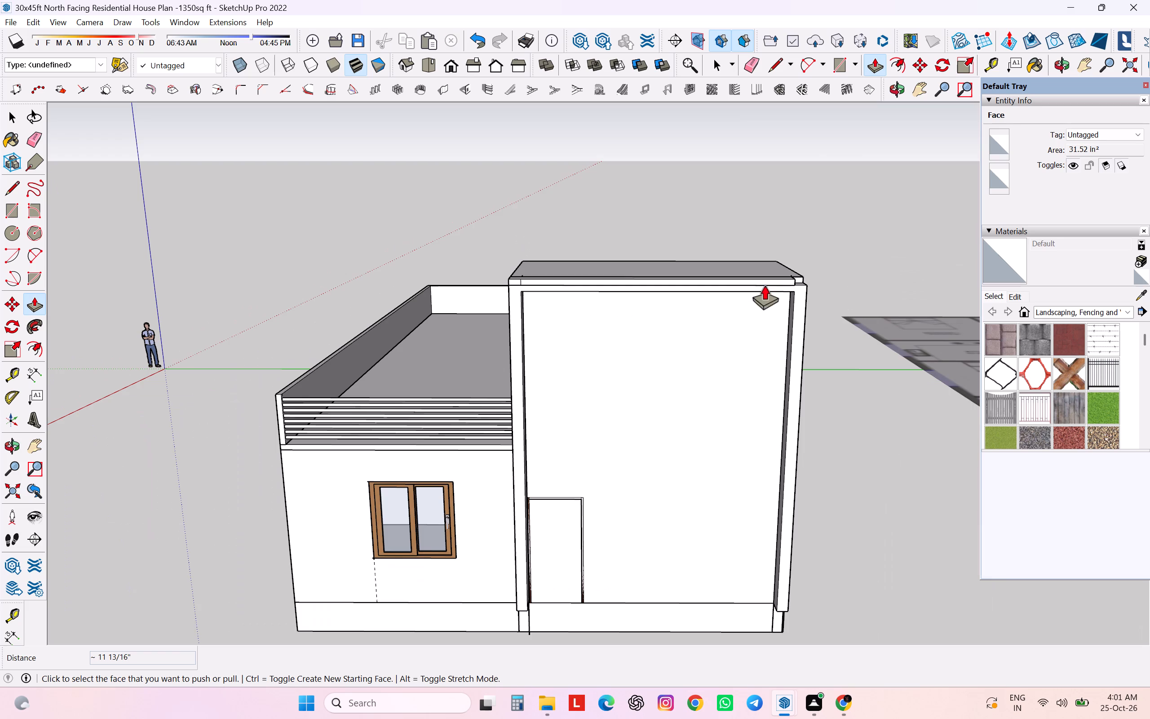
scroll(803, 282, "up", 14)
double_click(784, 271)
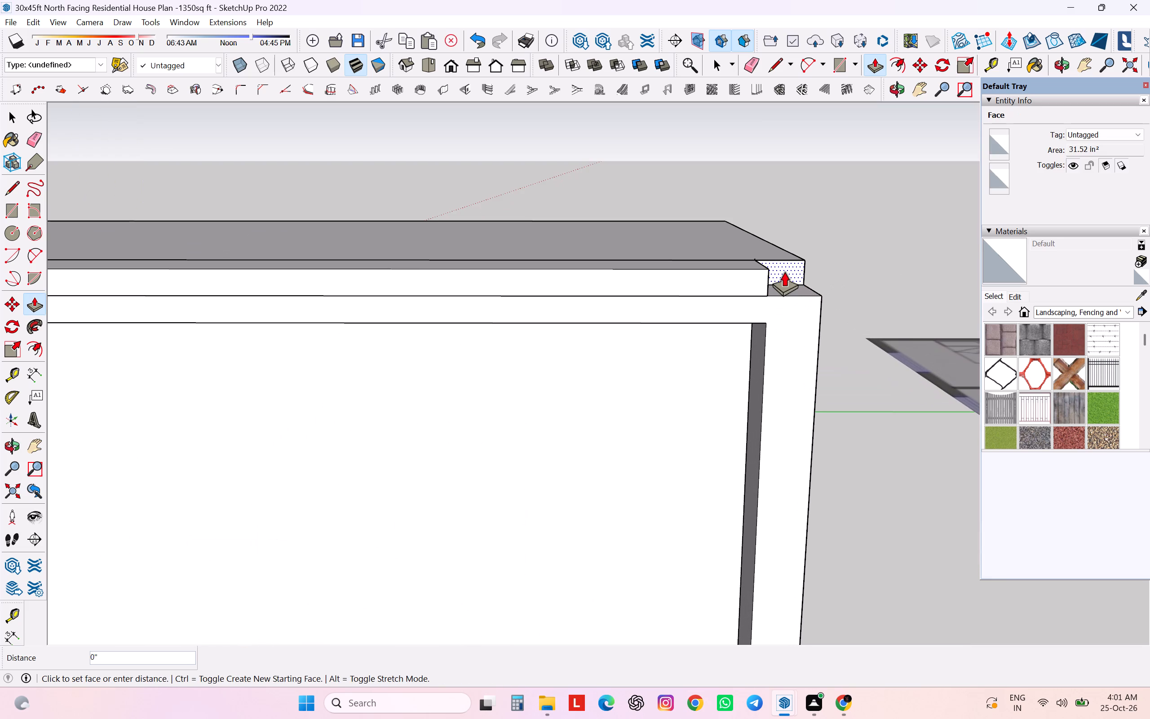
Delete the short vertical seam line on the roof slab's front near the railing-side corner.
scroll(784, 271, "down", 8)
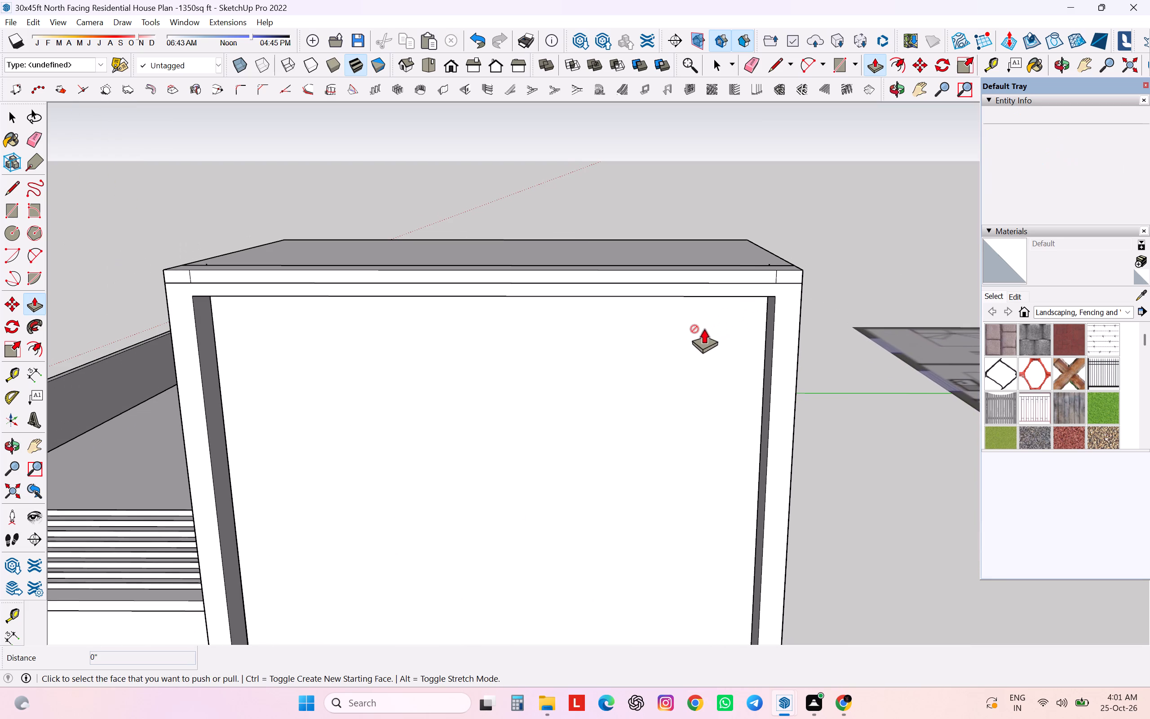
scroll(686, 338, "down", 2)
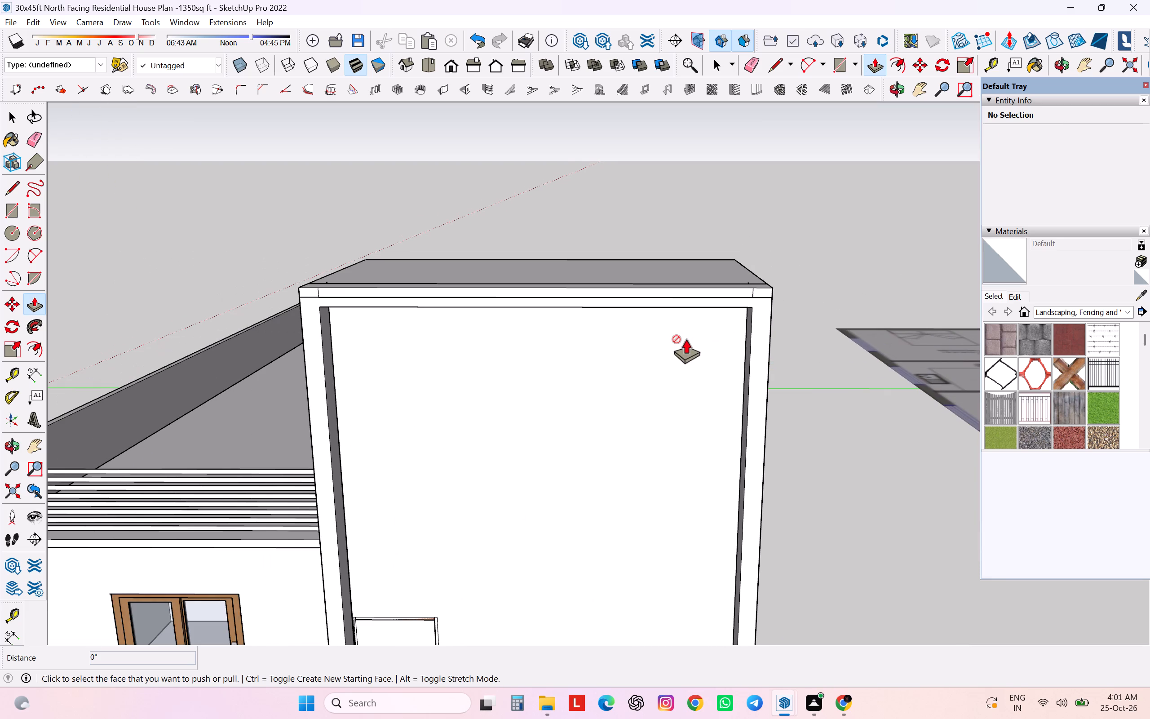
scroll(686, 338, "down", 1)
key("space")
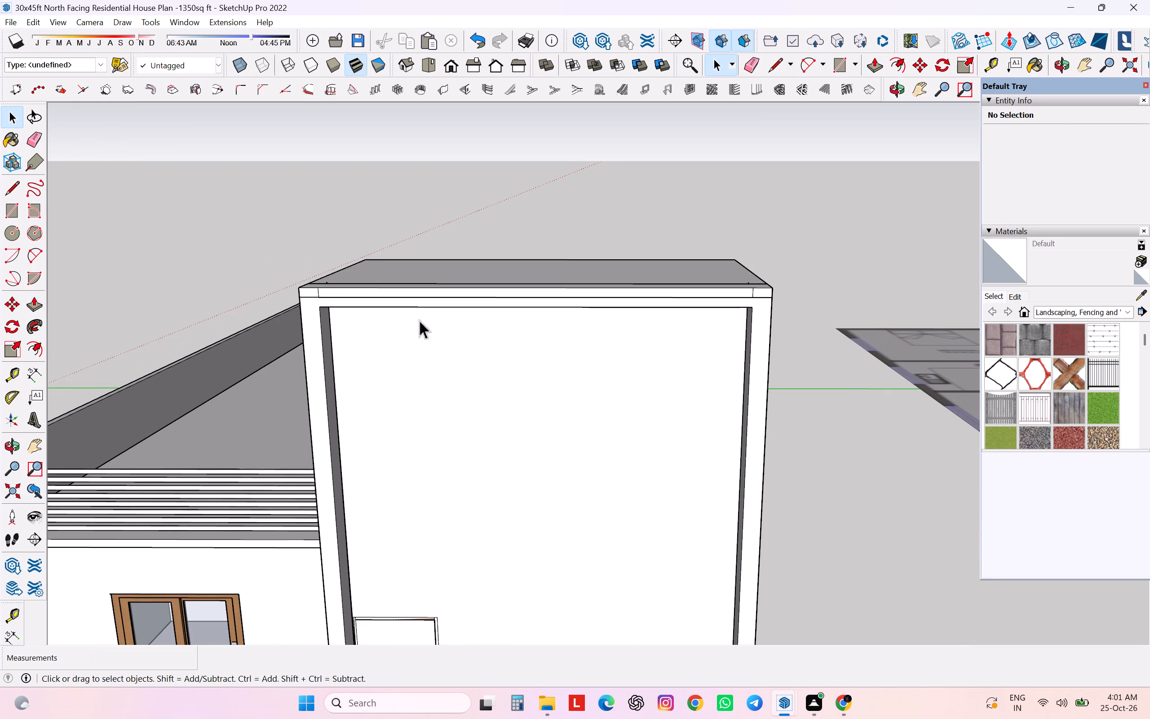
scroll(324, 296, "up", 6)
left_click(312, 291)
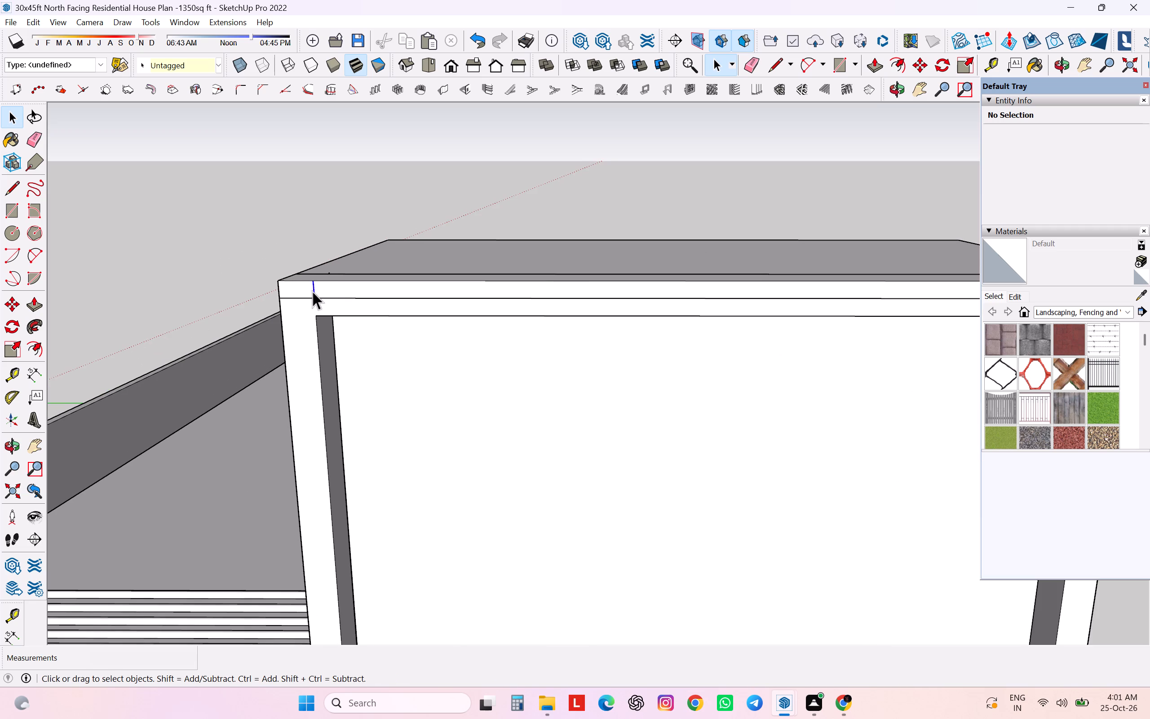
key("Delete")
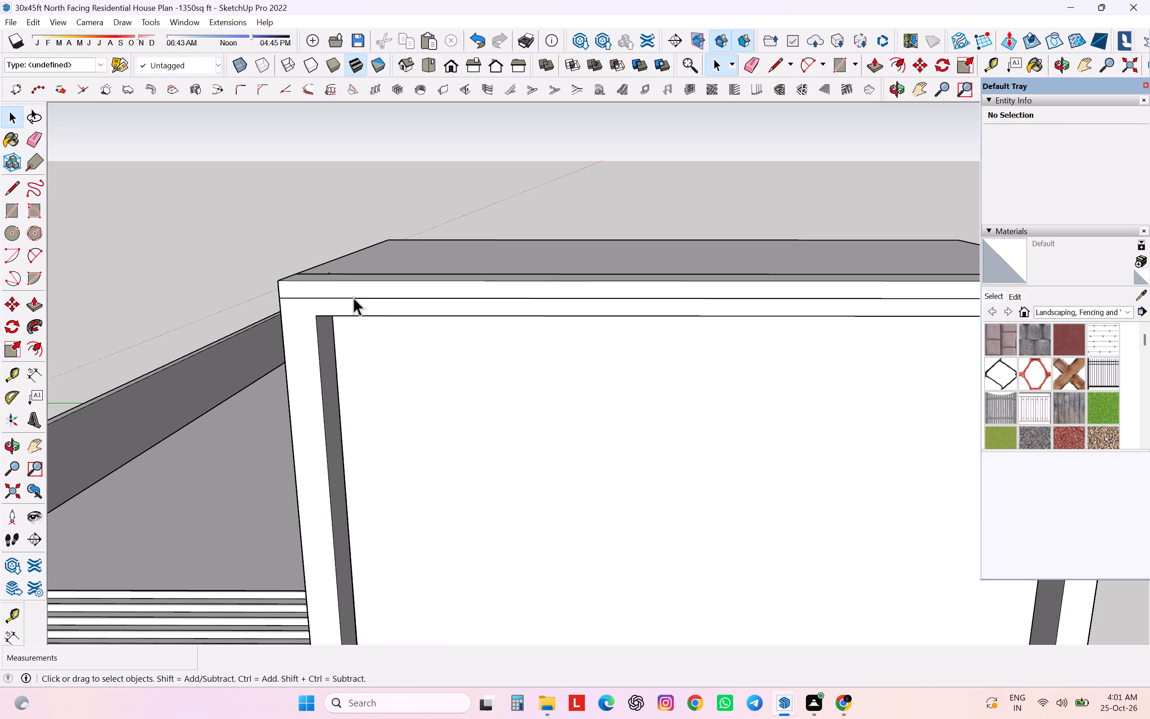
Delete the horizontal line between the roof slab's front strip and the top of the frame.
left_click(353, 296)
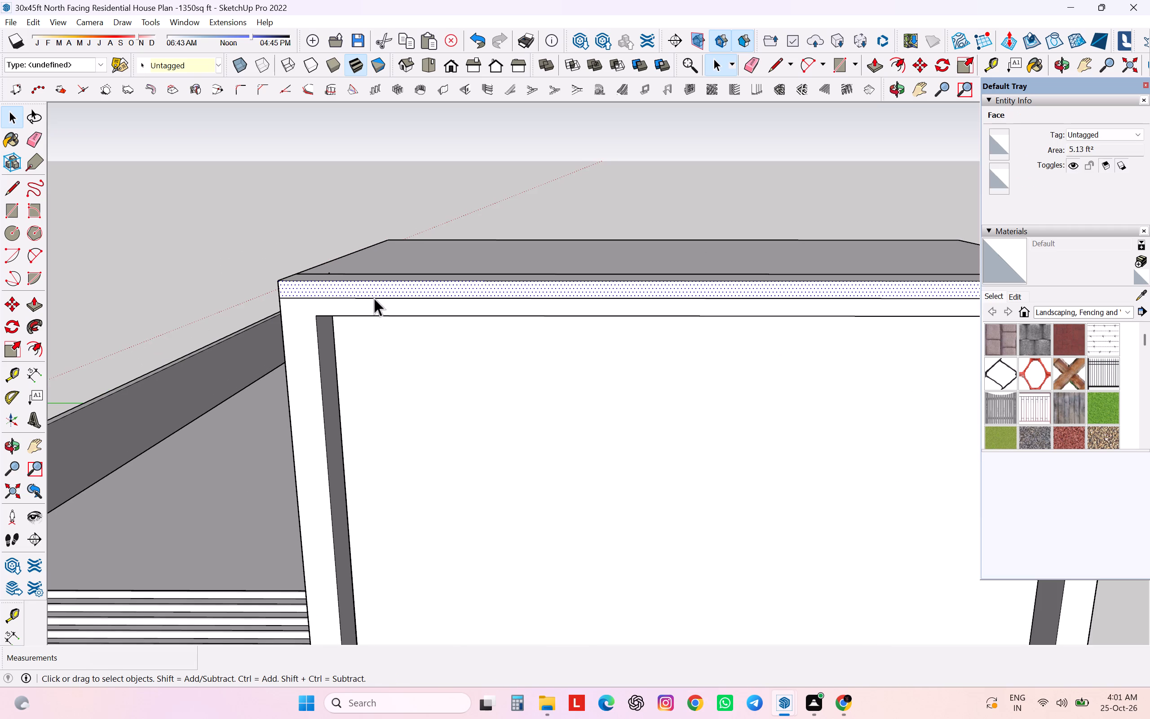
left_click(374, 297)
key("Delete")
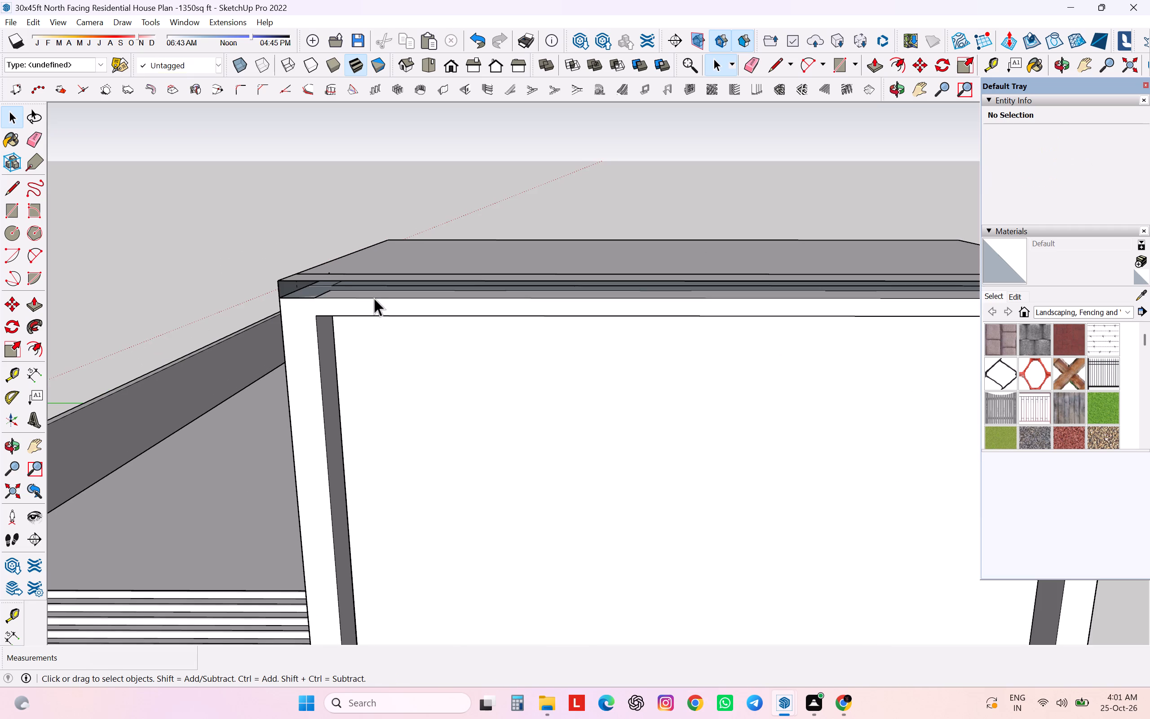
Delete the short vertical seam line on the roof slab's front near the tower's outer corner.
scroll(372, 300, "down", 3)
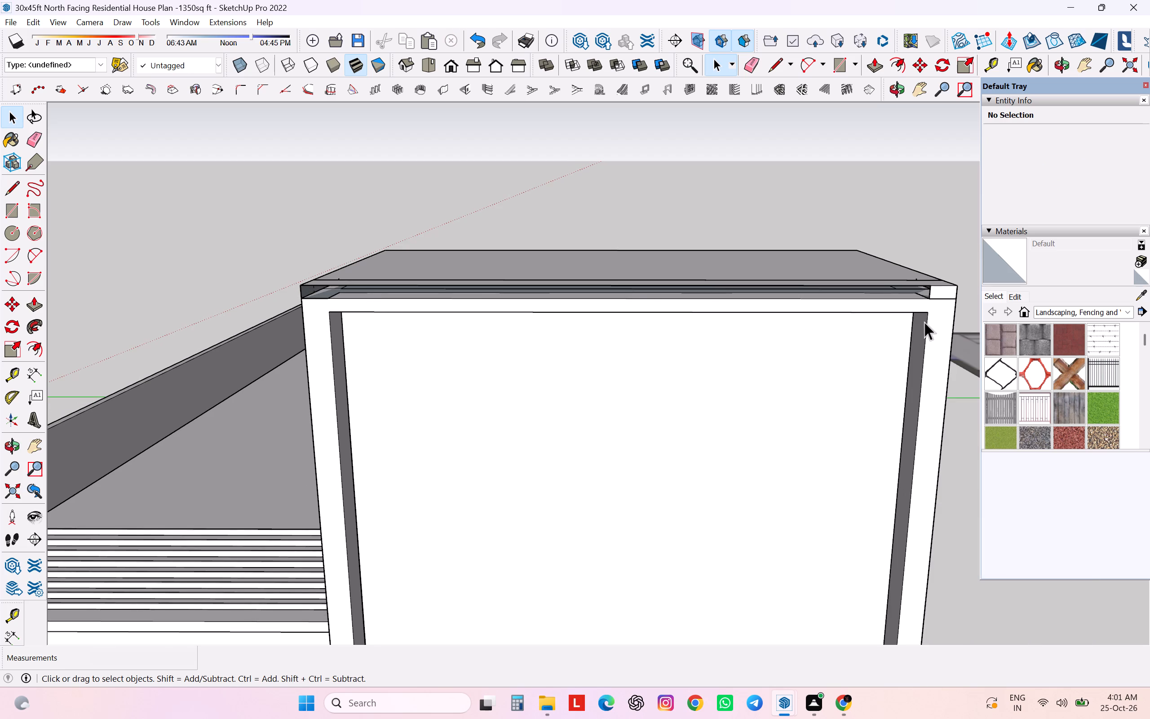
left_click(930, 292)
key("Delete")
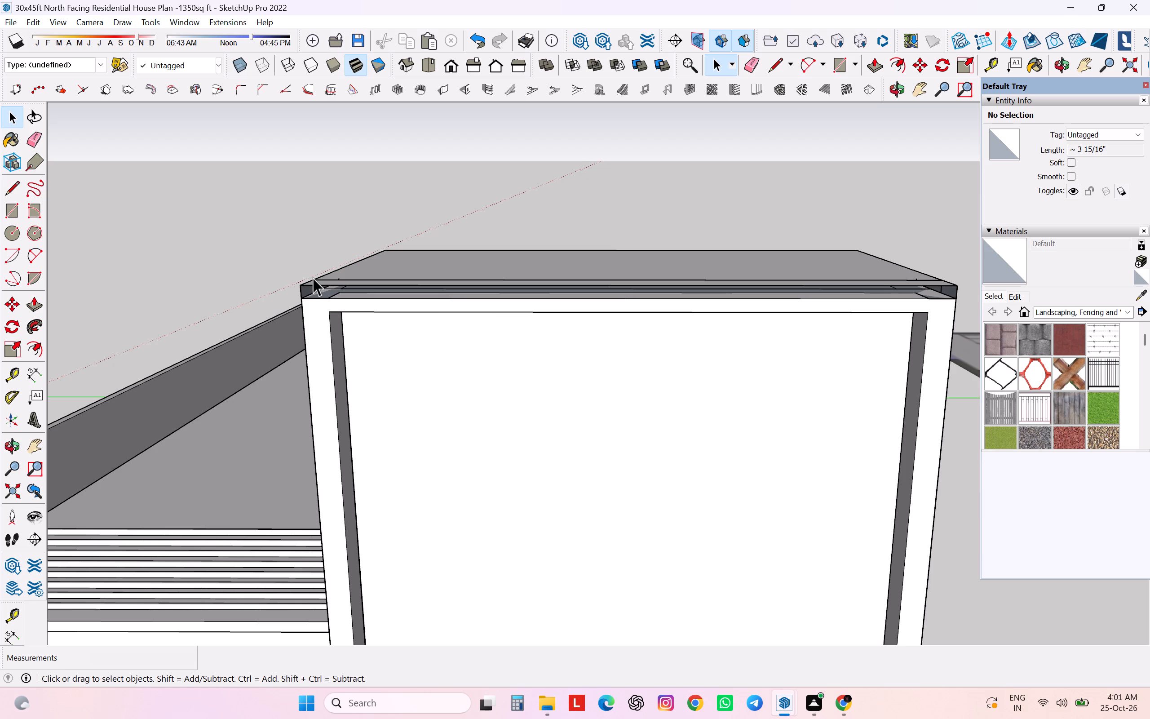
scroll(313, 277, "up", 6)
scroll(313, 277, "down", 5)
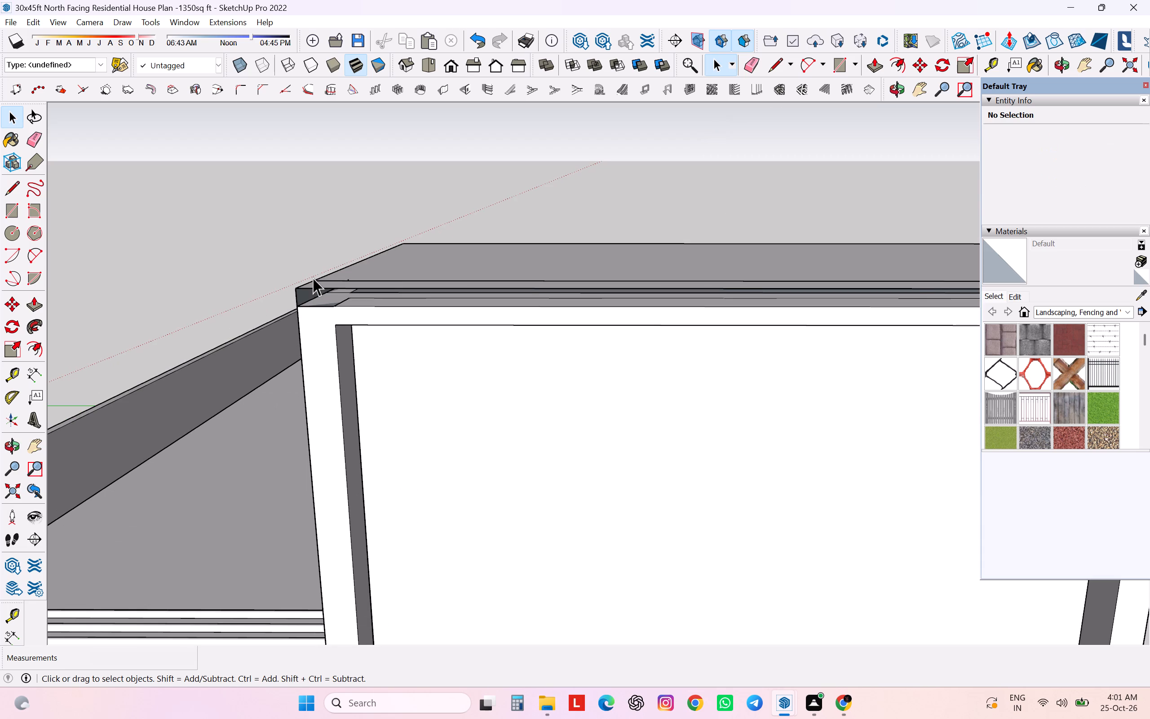
Close the open strip on the roof slab's front with a rectangle about 3 15/16" by 16' 3 1/2" above the frame.
scroll(313, 277, "down", 1)
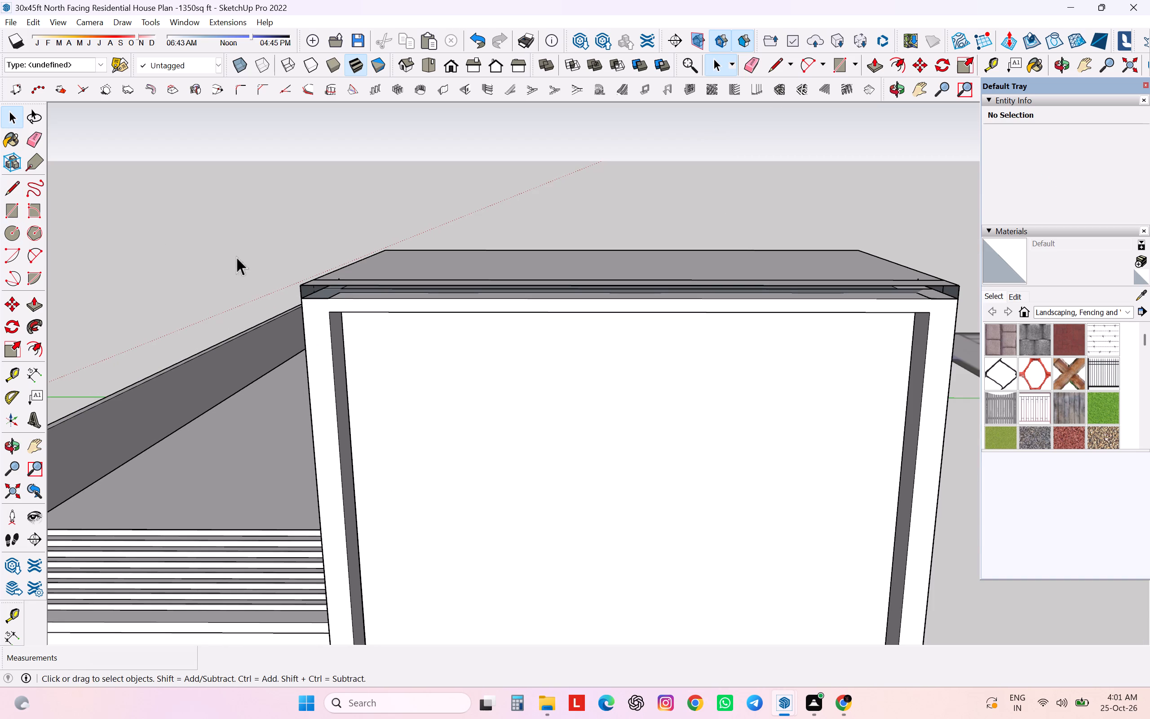
left_click(11, 207)
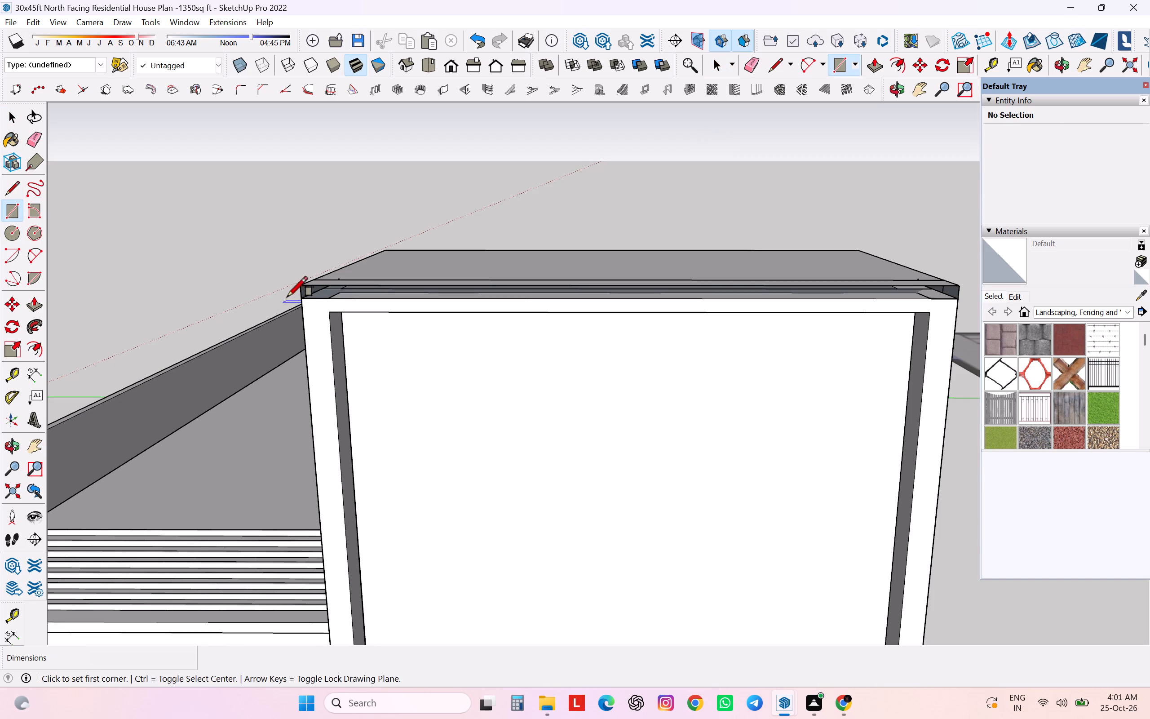
left_click(301, 286)
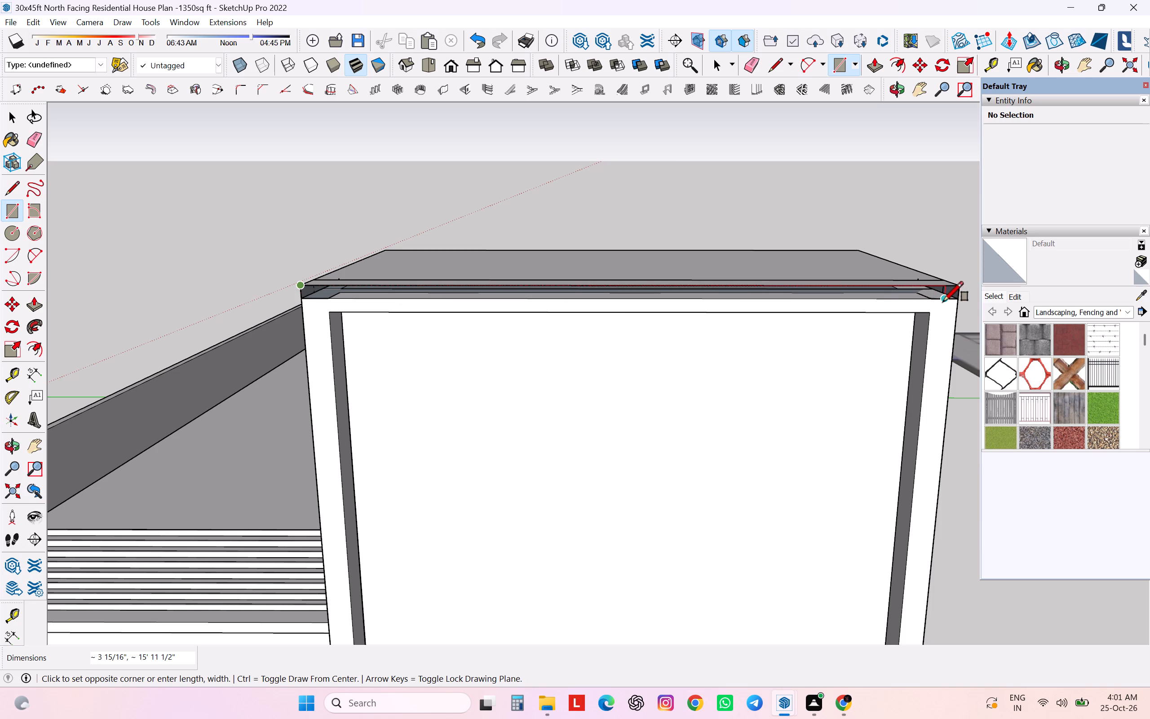
left_click(952, 302)
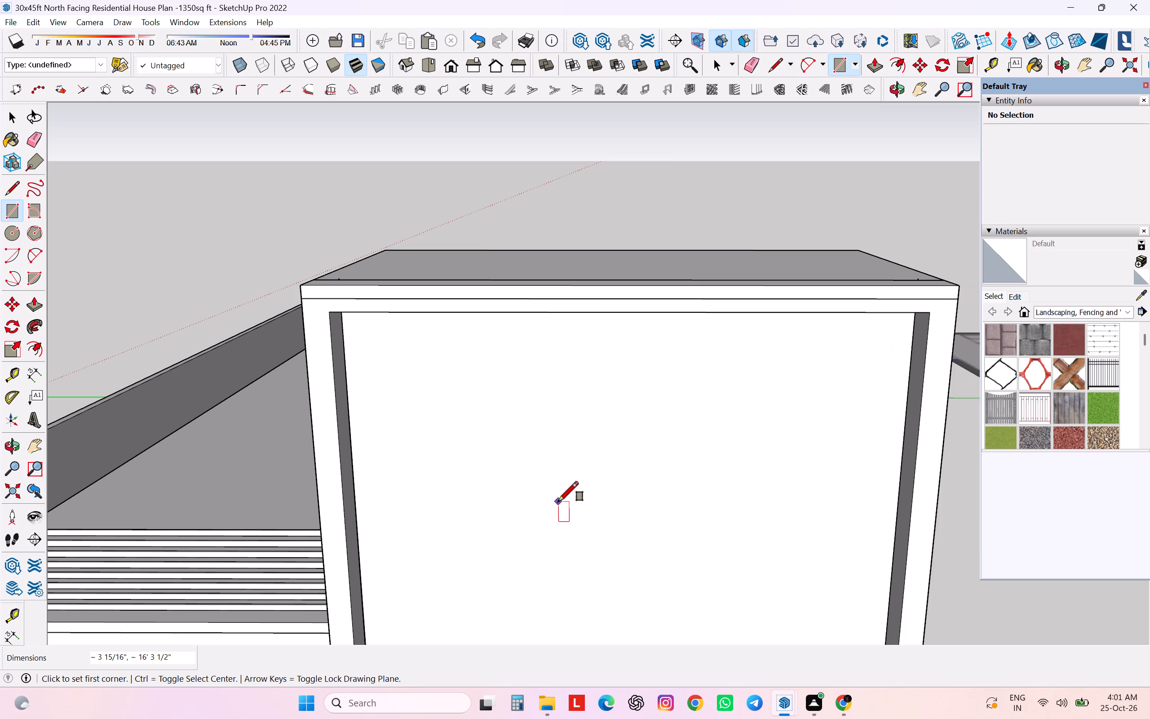
Inside the wall group, delete the long seam line crossing the stair tower's roof top near its front edge.
middle_click_drag(540, 312, 533, 479)
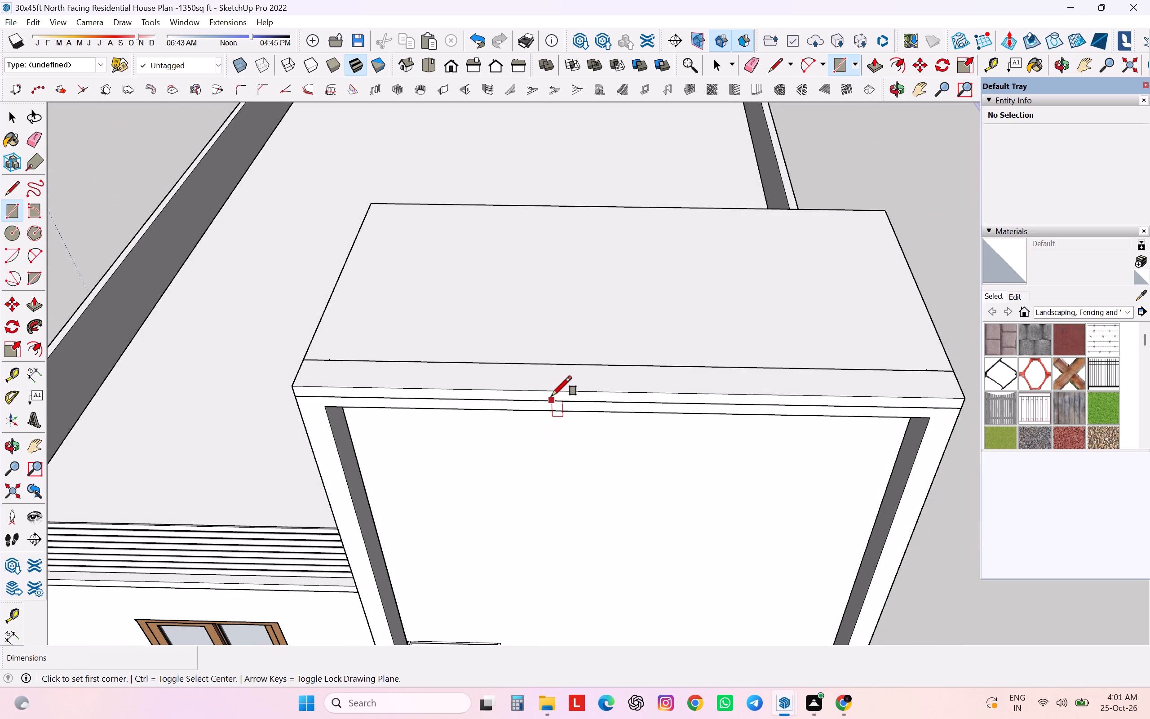
key("space")
left_click(571, 361)
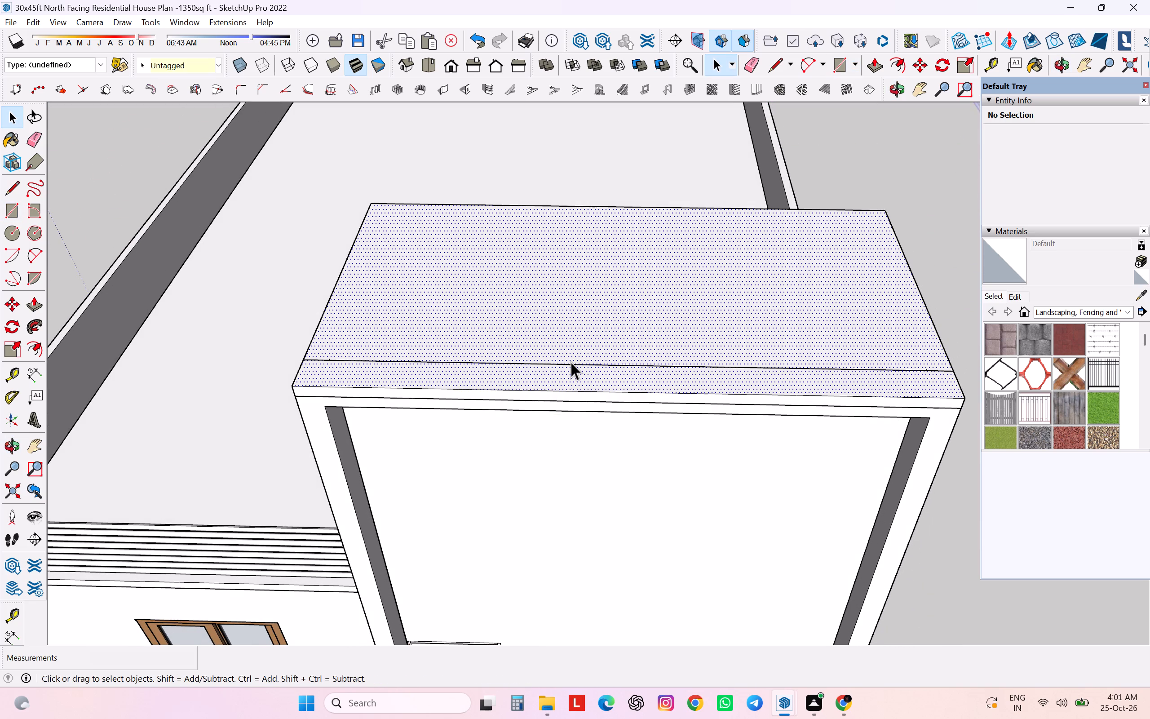
left_click(571, 364)
scroll(571, 362, "down", 8)
right_click(571, 362)
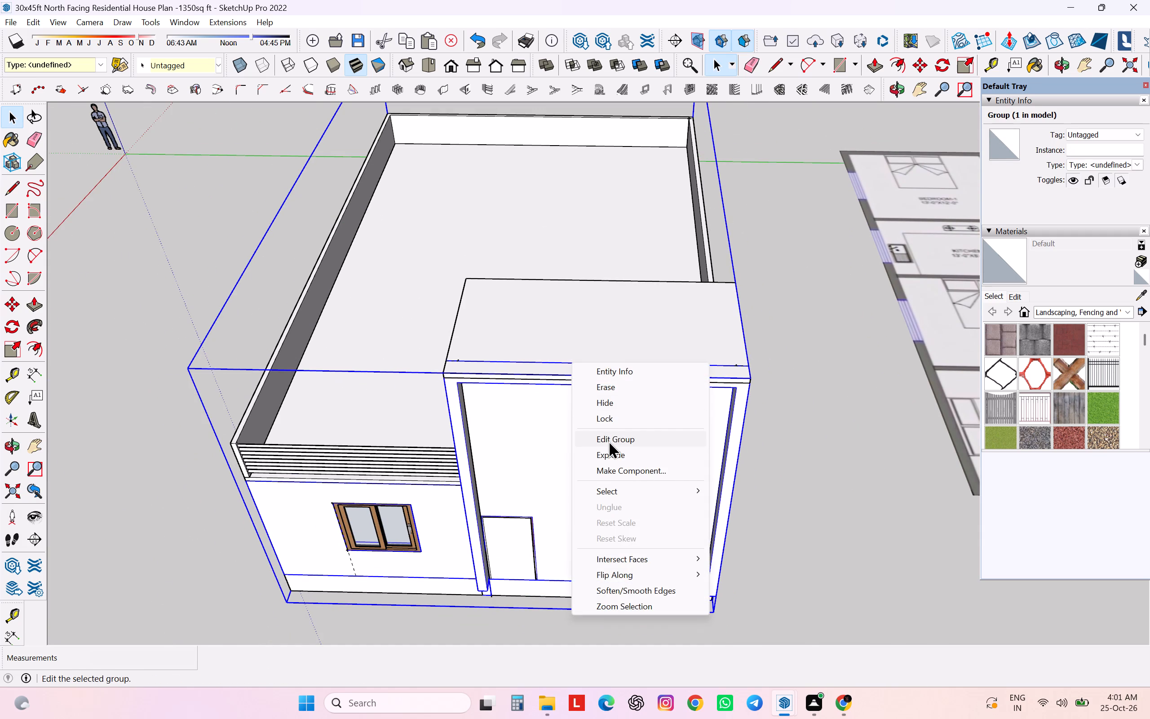
left_click(608, 441)
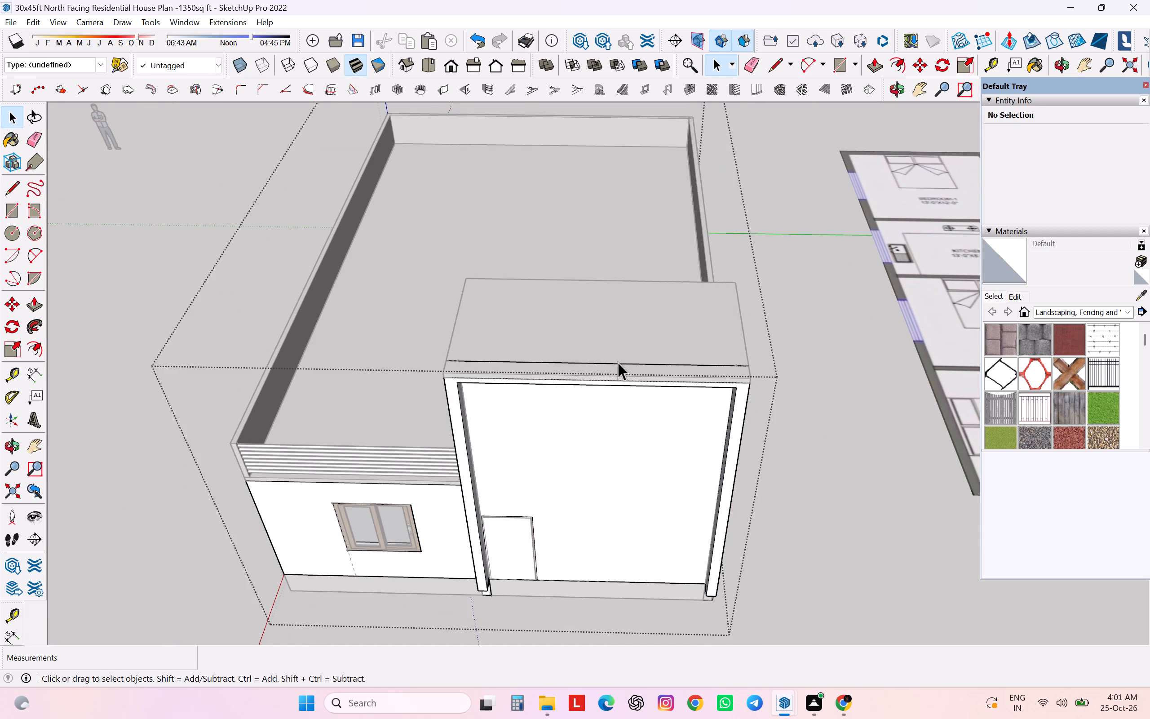
left_click(618, 362)
left_click(619, 364)
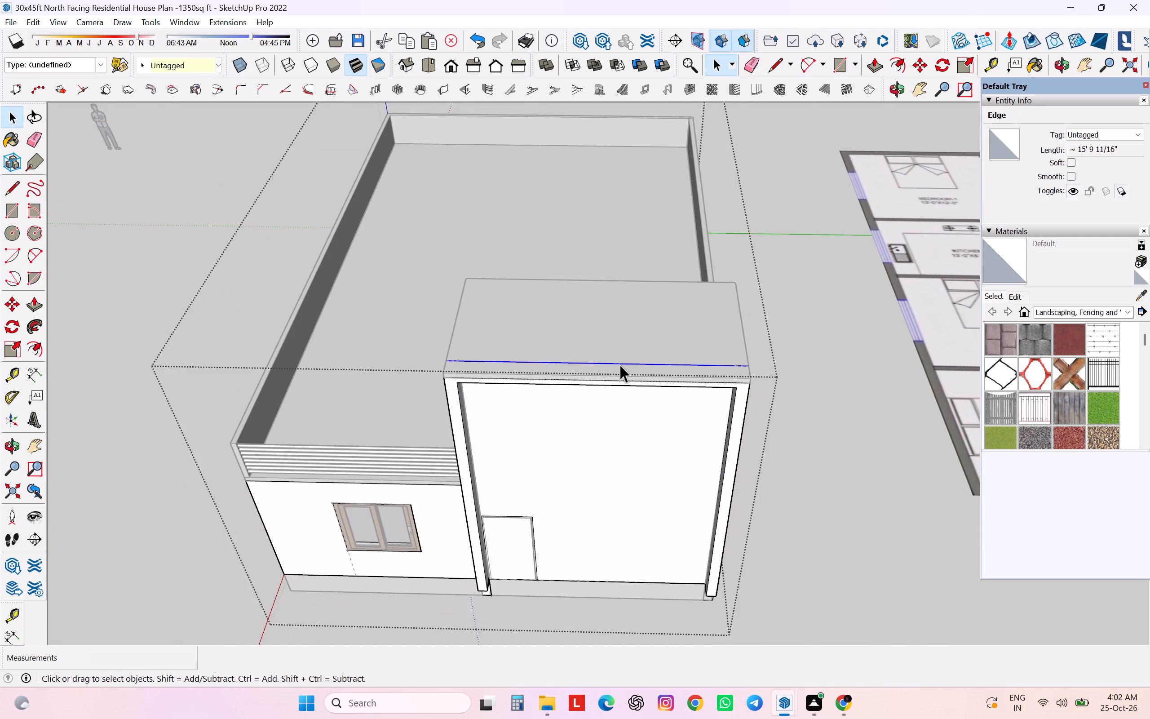
key("Delete")
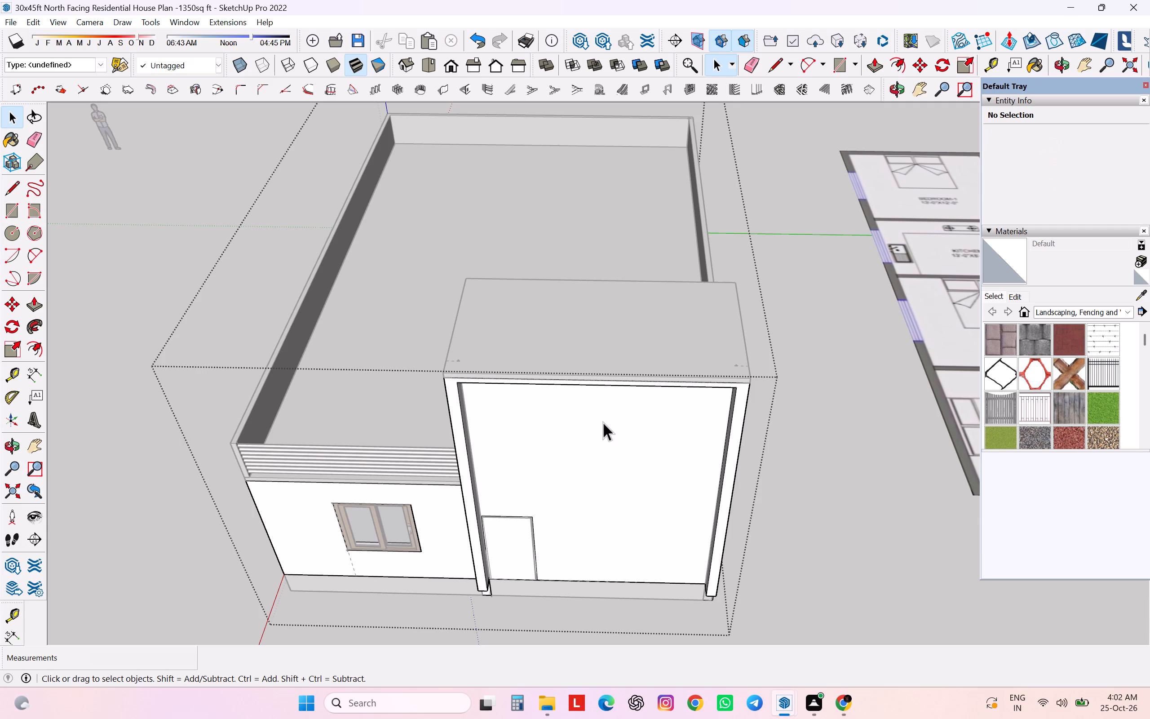
key("space")
left_click(798, 461)
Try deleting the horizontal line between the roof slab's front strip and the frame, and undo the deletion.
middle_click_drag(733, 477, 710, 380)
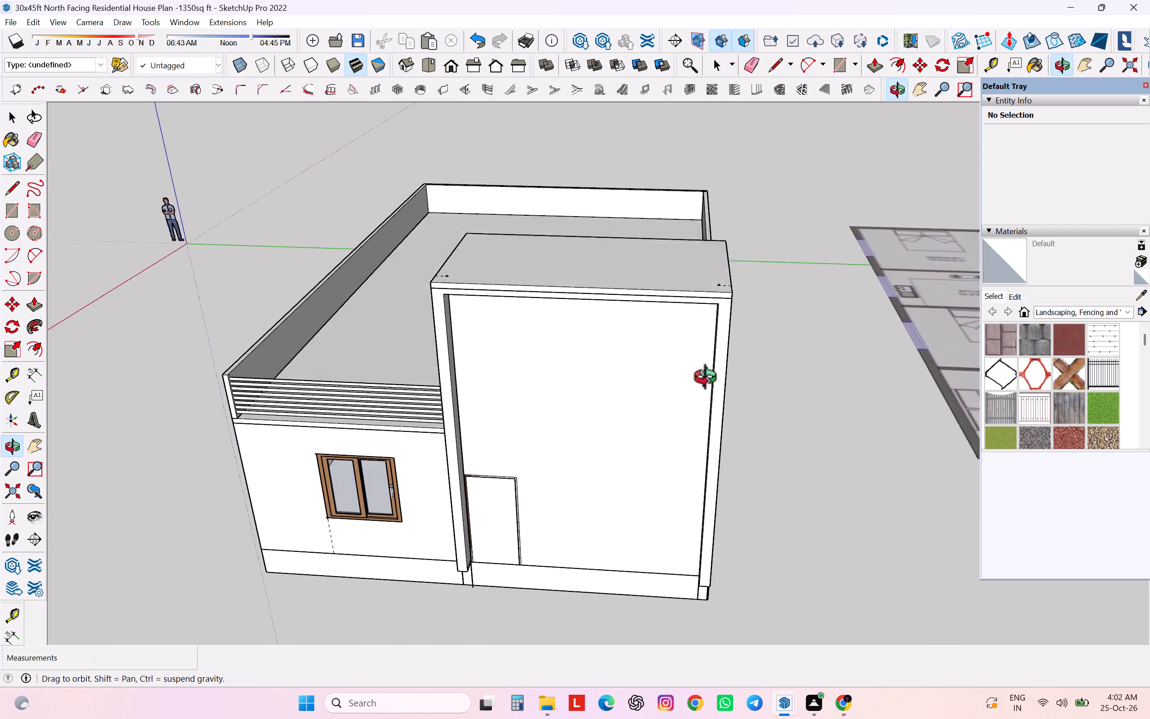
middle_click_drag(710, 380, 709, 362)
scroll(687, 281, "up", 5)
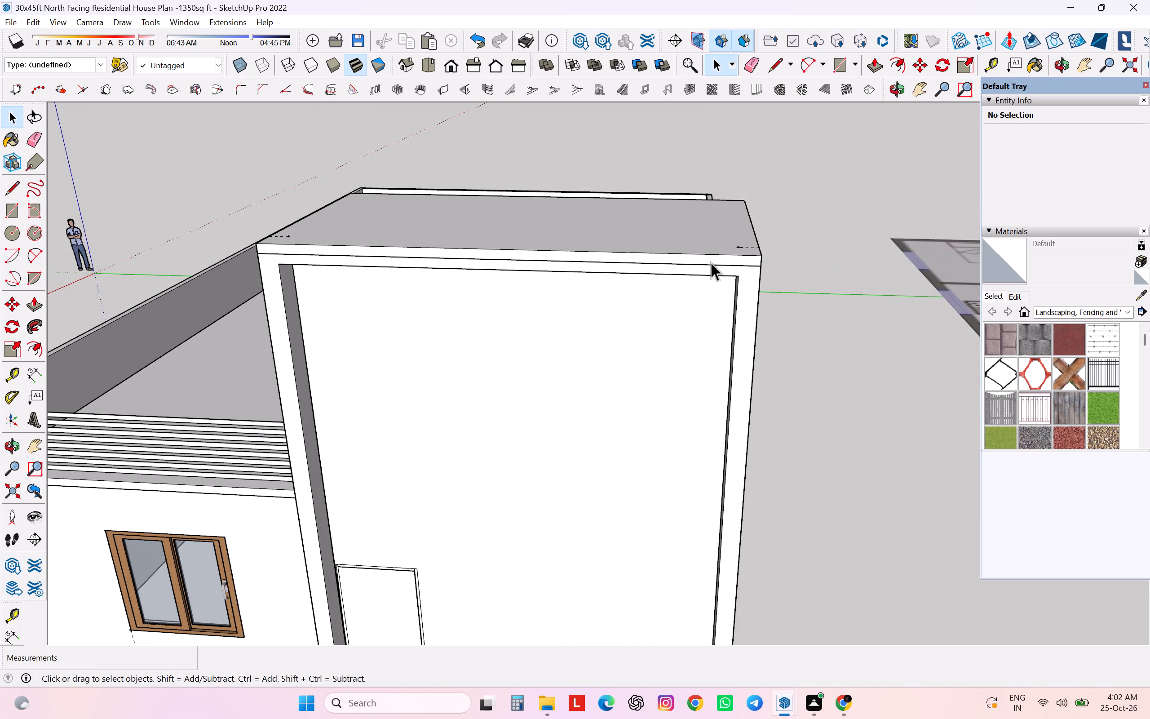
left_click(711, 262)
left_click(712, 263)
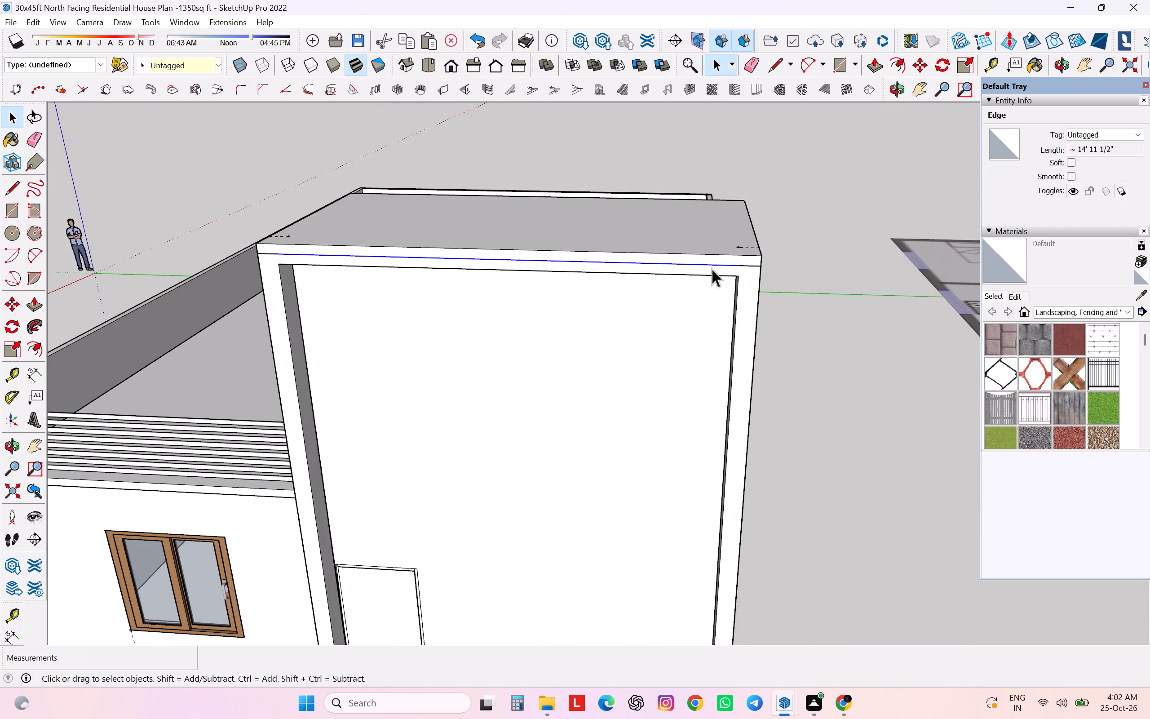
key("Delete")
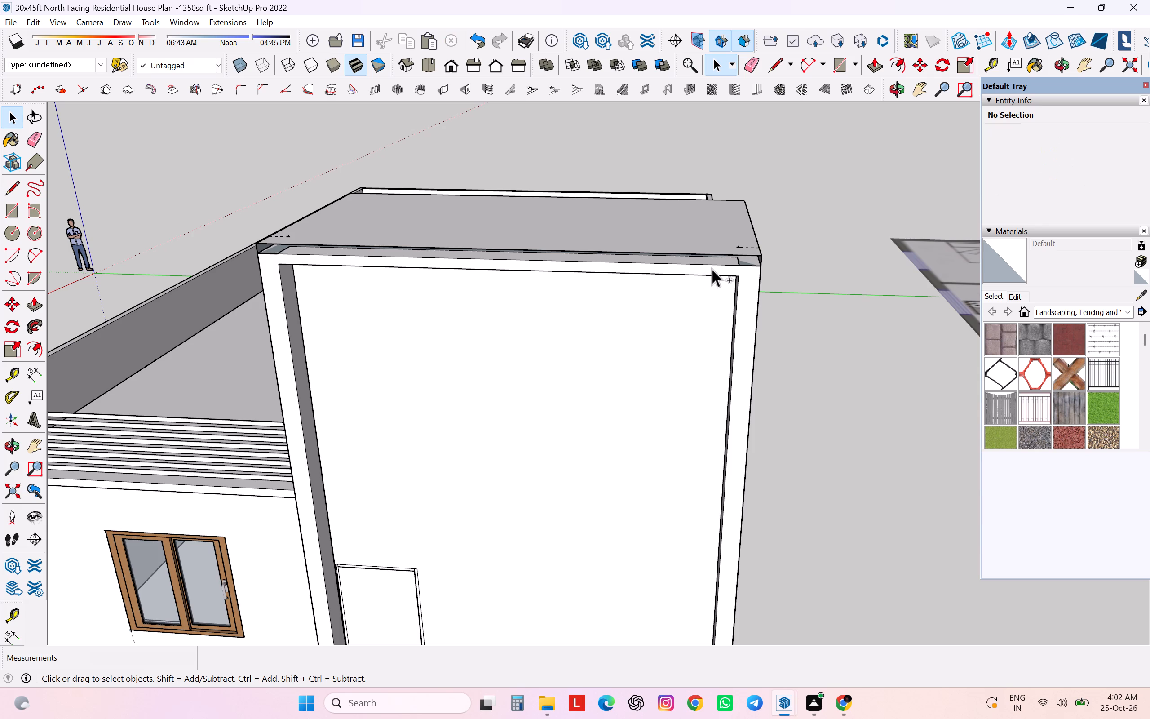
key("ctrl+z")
In the wall group, Push/Pull the undersides of both tower frame legs down about 1' 11 5/8" to the plinth's base.
scroll(710, 271, "down", 2)
middle_click_drag(832, 444, 825, 374)
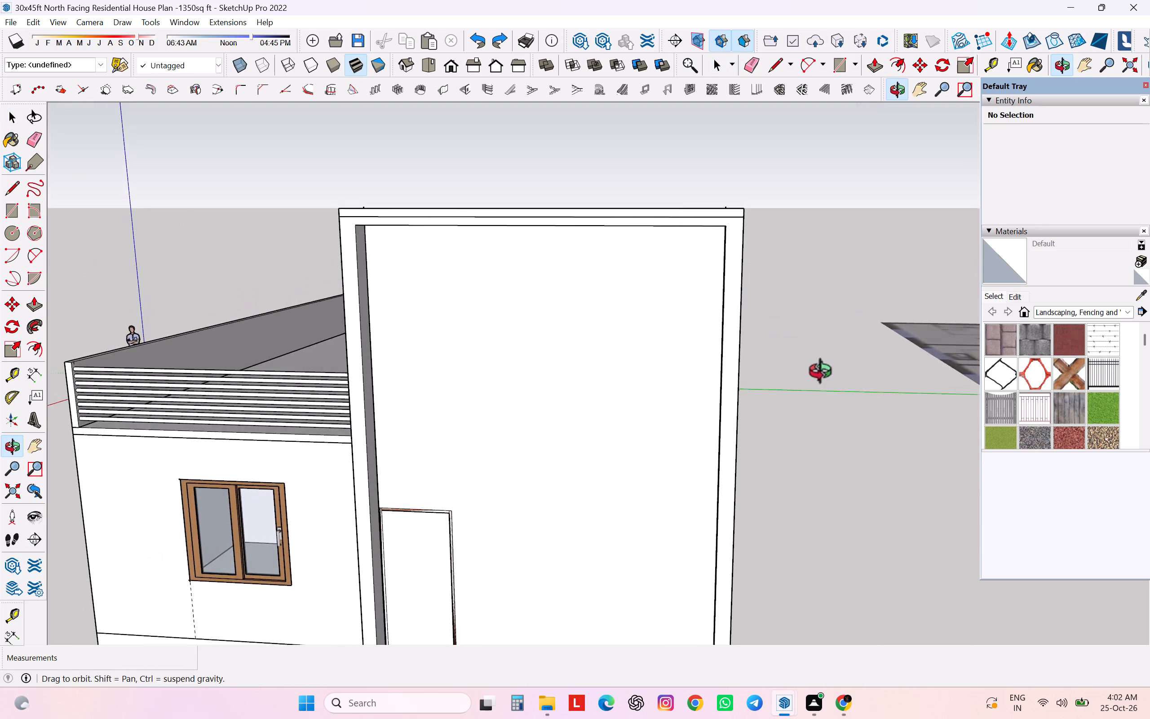
middle_click_drag(825, 374, 824, 342)
scroll(819, 329, "down", 7)
scroll(782, 479, "up", 2)
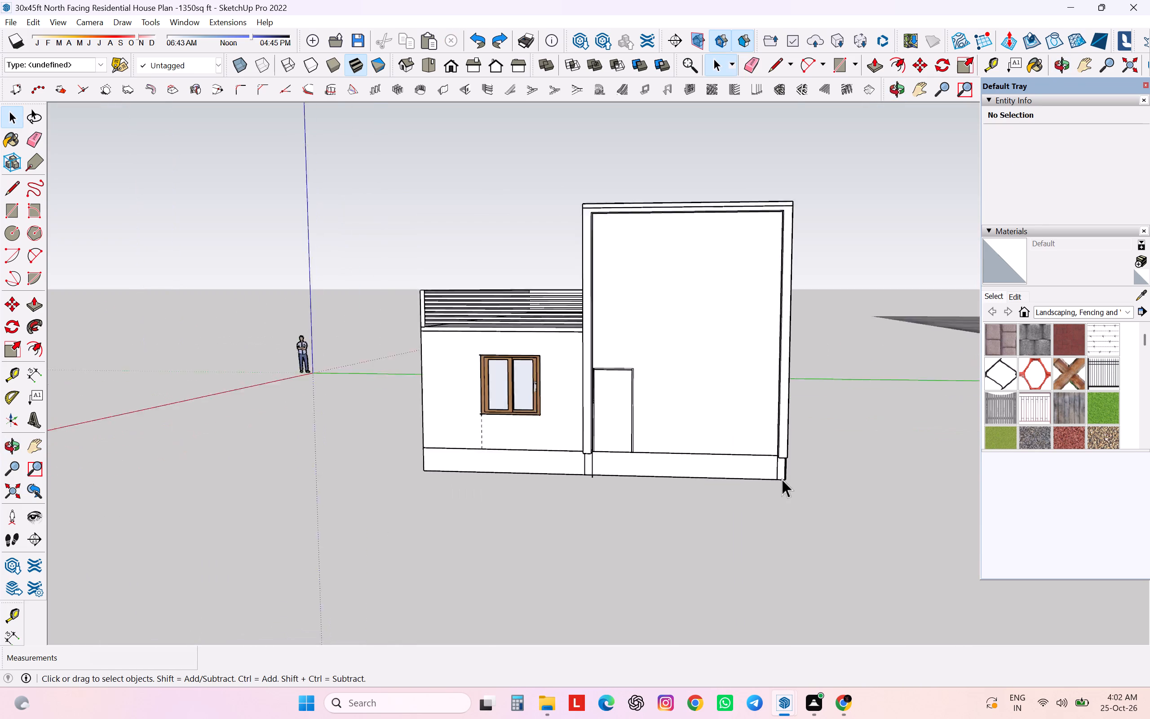
scroll(782, 479, "up", 9)
middle_click_drag(379, 469, 298, 430)
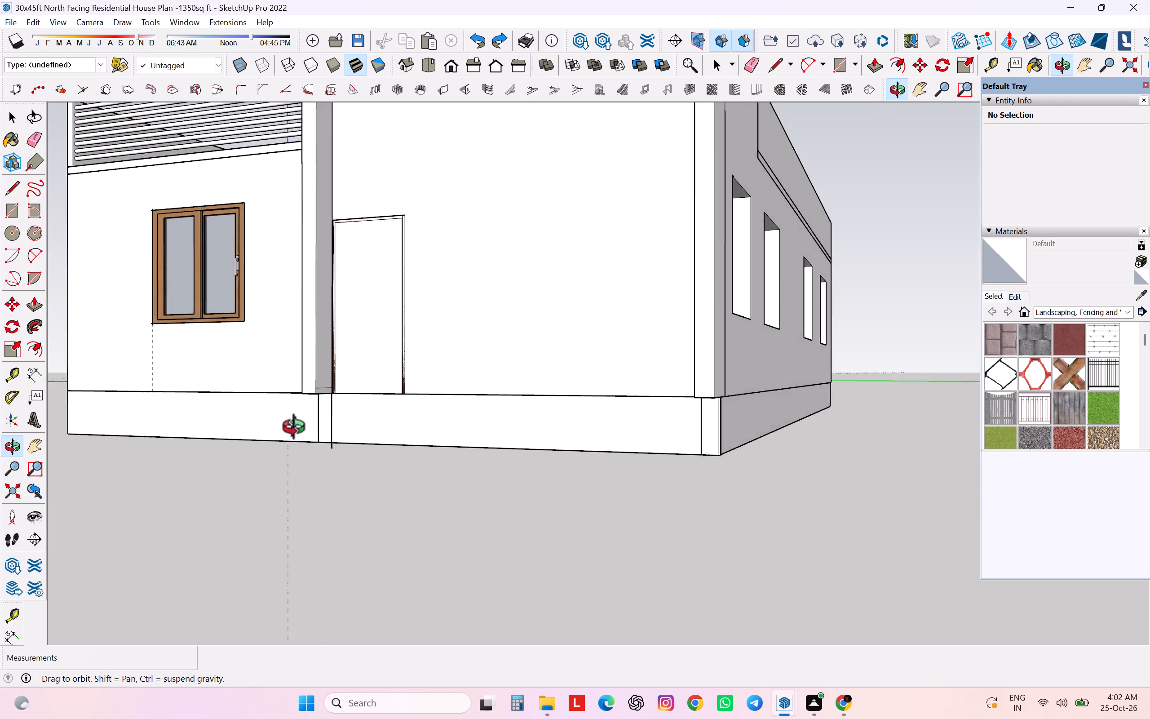
middle_click_drag(298, 430, 257, 409)
middle_click_drag(615, 397, 624, 269)
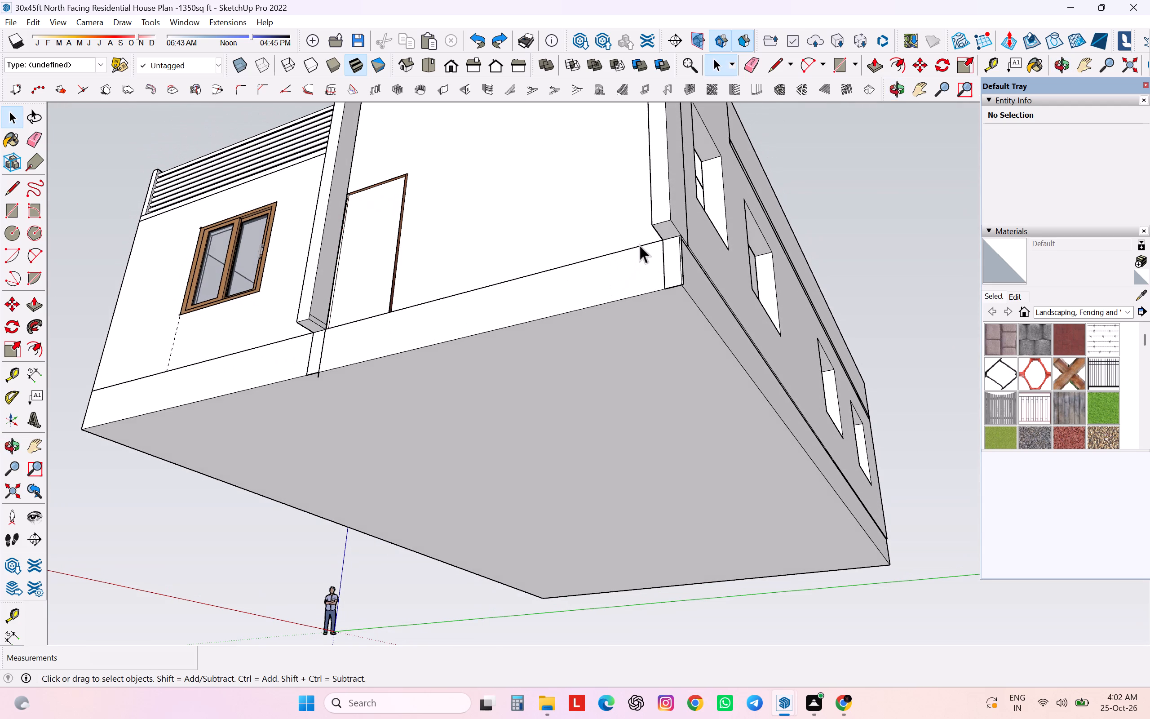
left_click(662, 225)
right_click(662, 225)
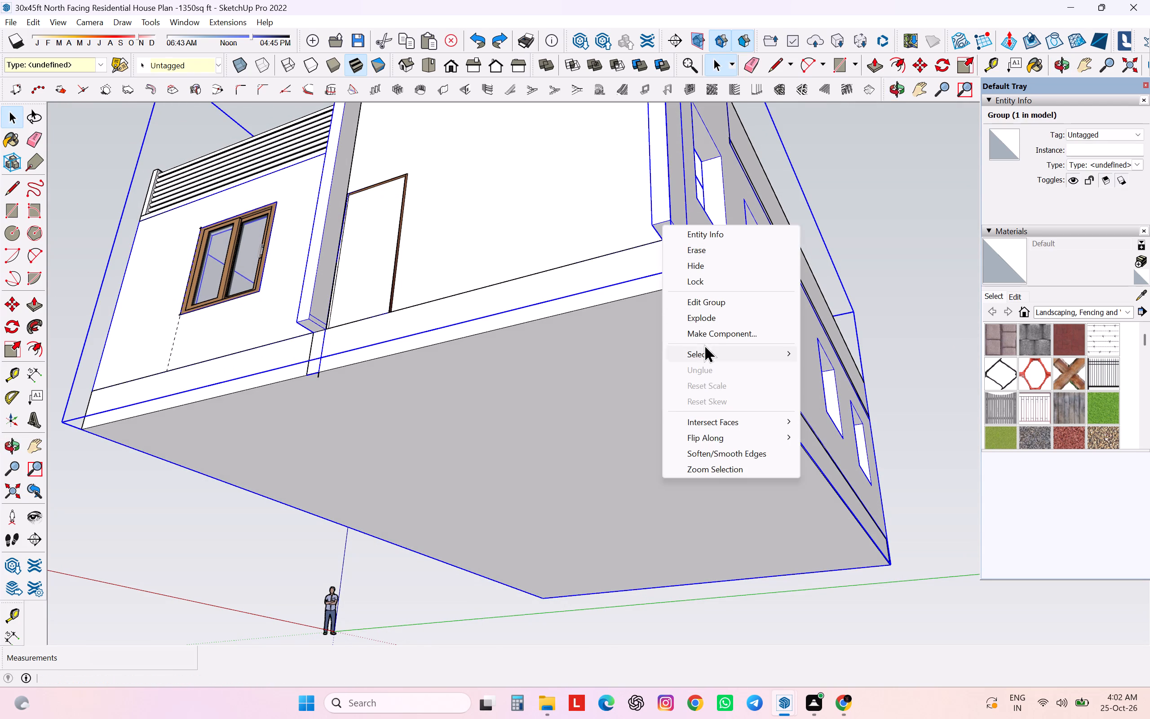
left_click(709, 301)
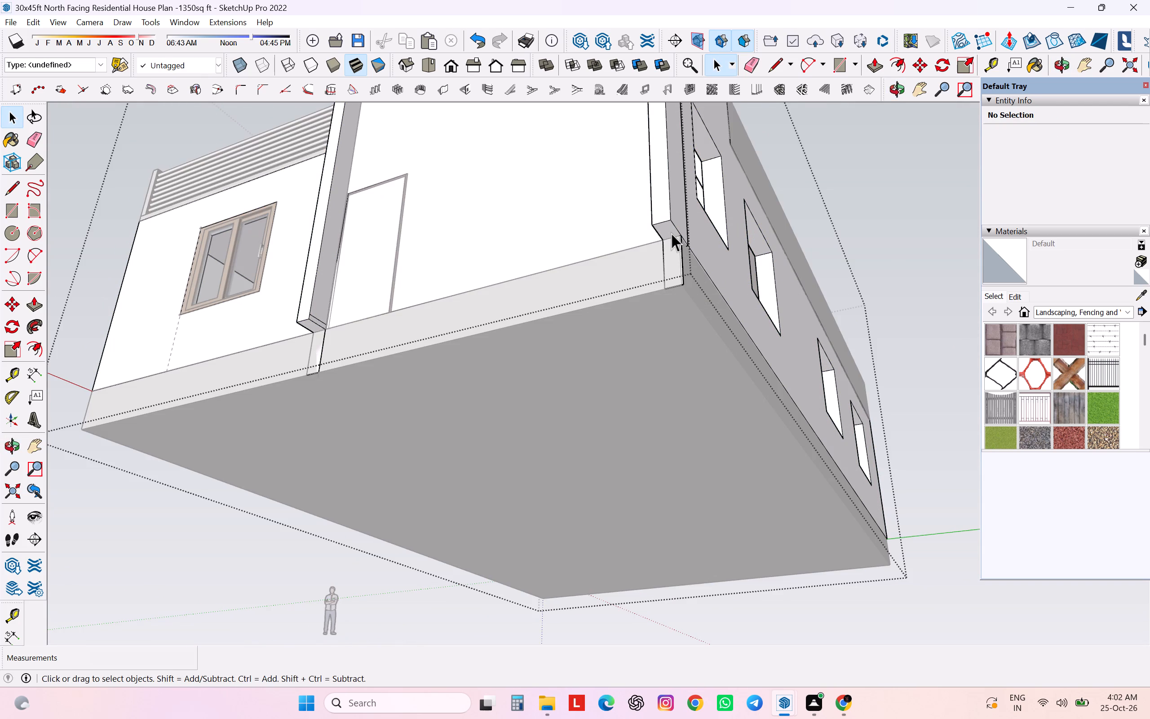
key("p")
left_click(671, 222)
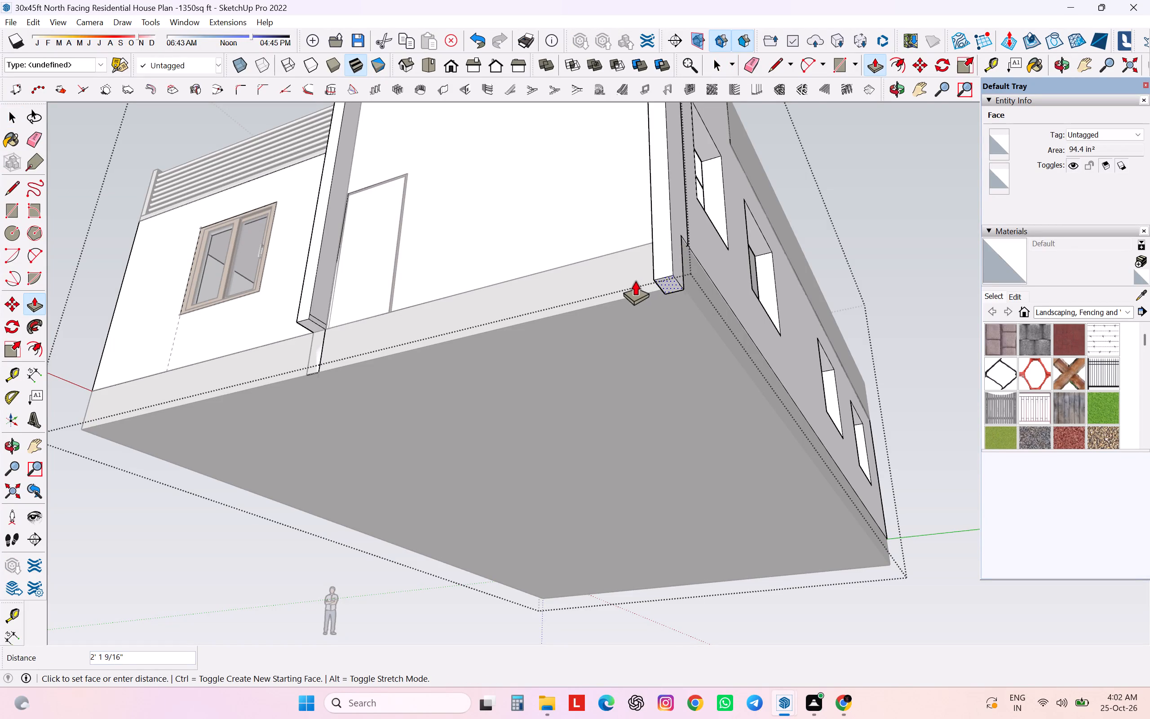
left_click(626, 297)
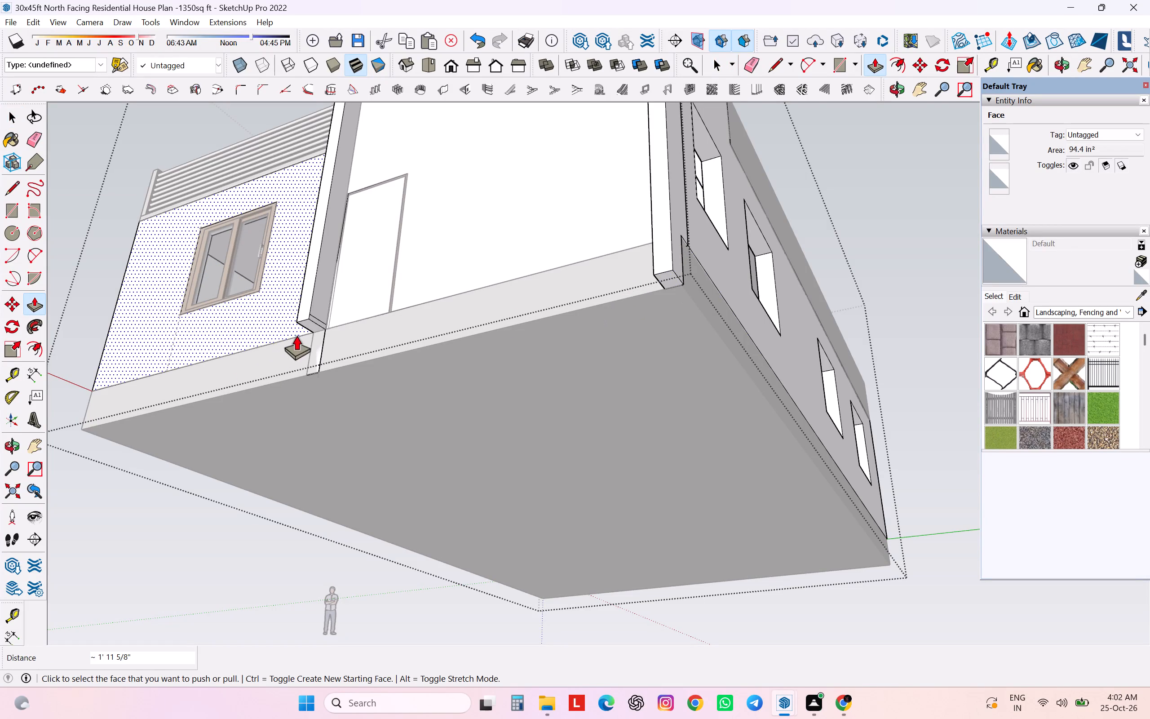
double_click(309, 326)
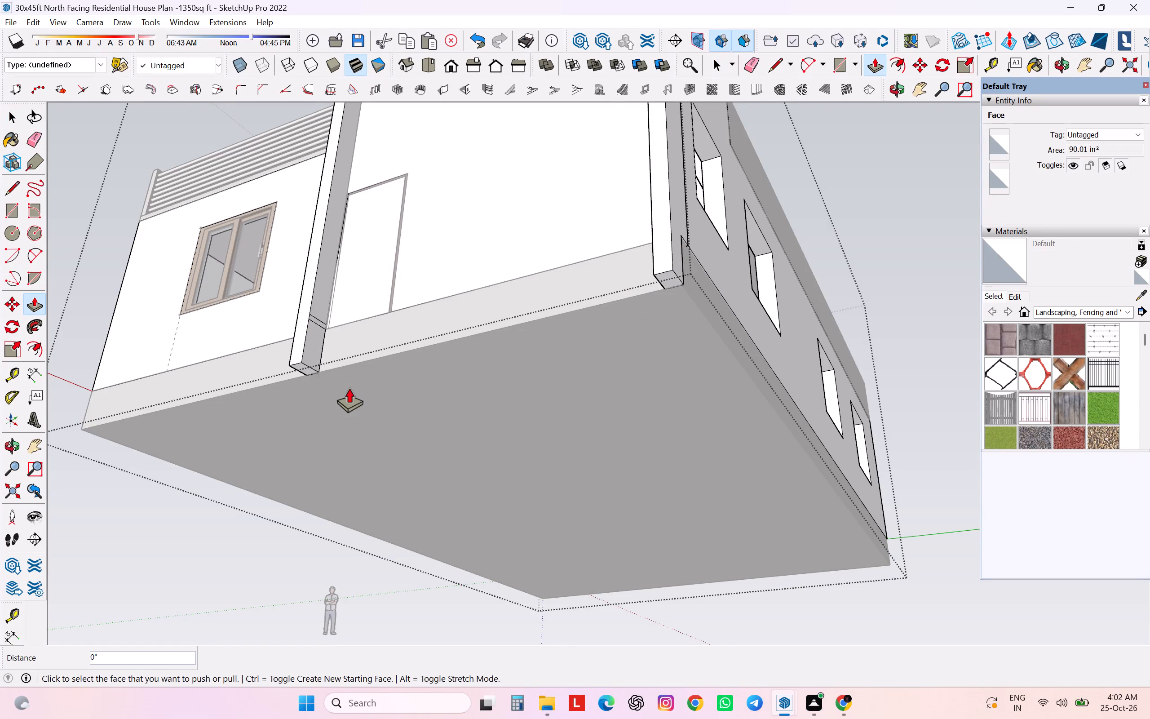
scroll(349, 387, "down", 4)
middle_click_drag(349, 387, 420, 515)
scroll(436, 500, "down", 6)
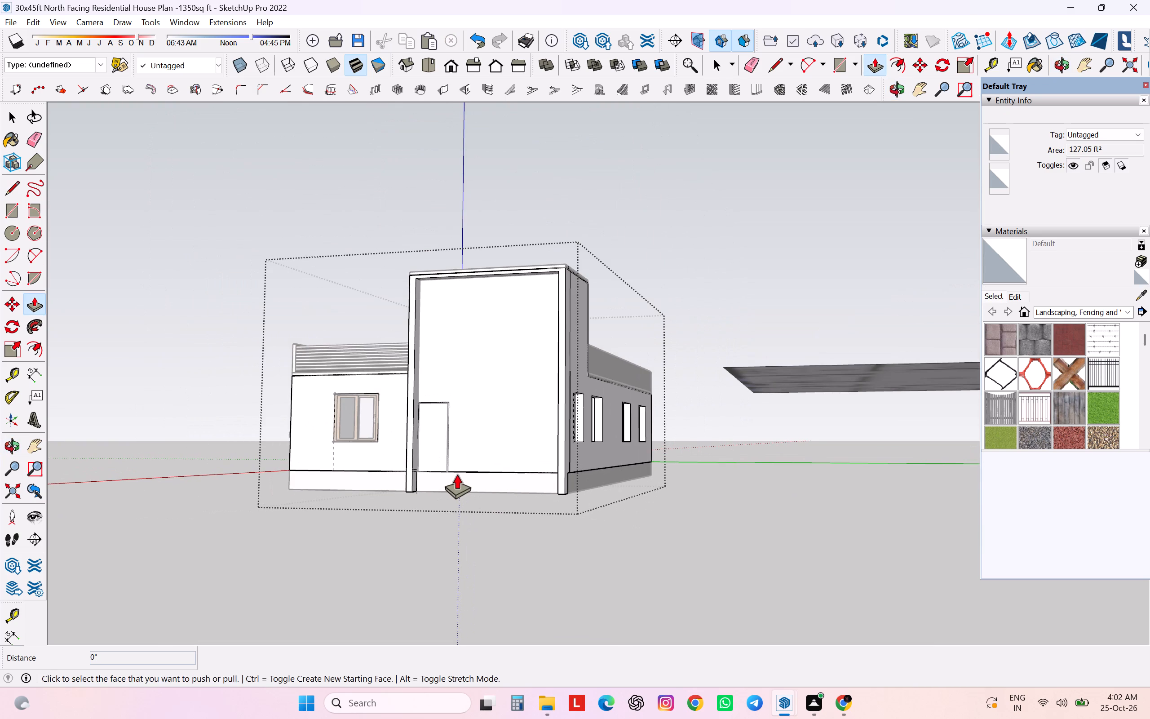
key("space")
left_click(850, 494)
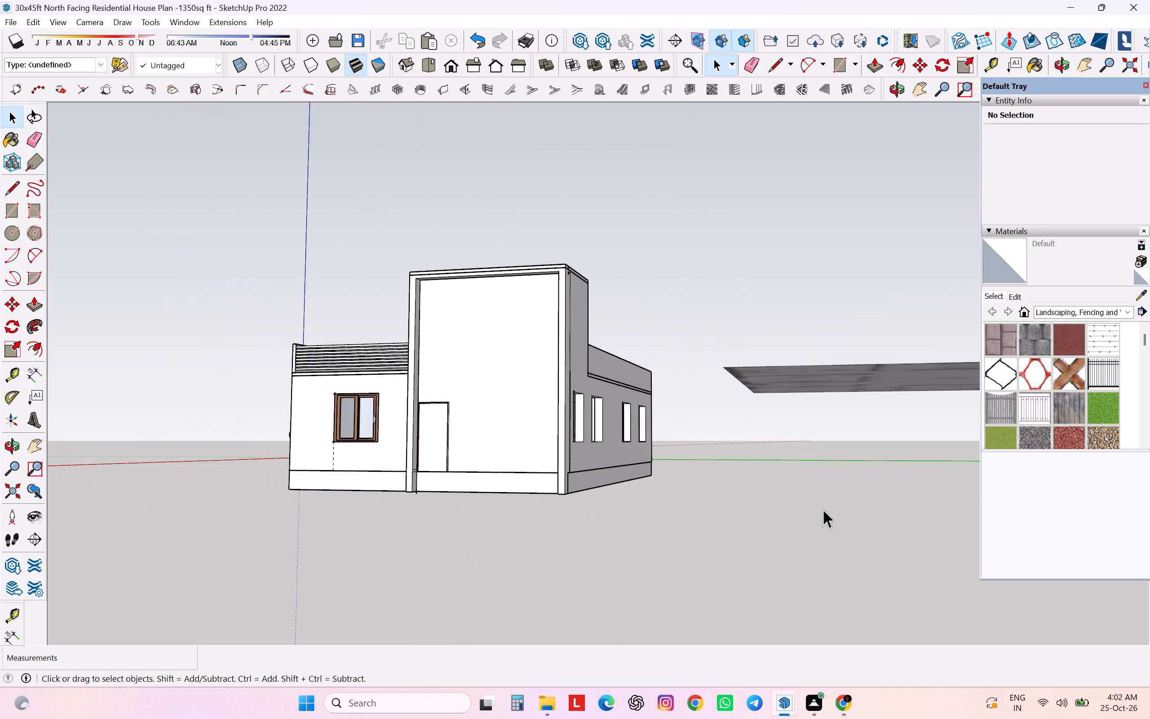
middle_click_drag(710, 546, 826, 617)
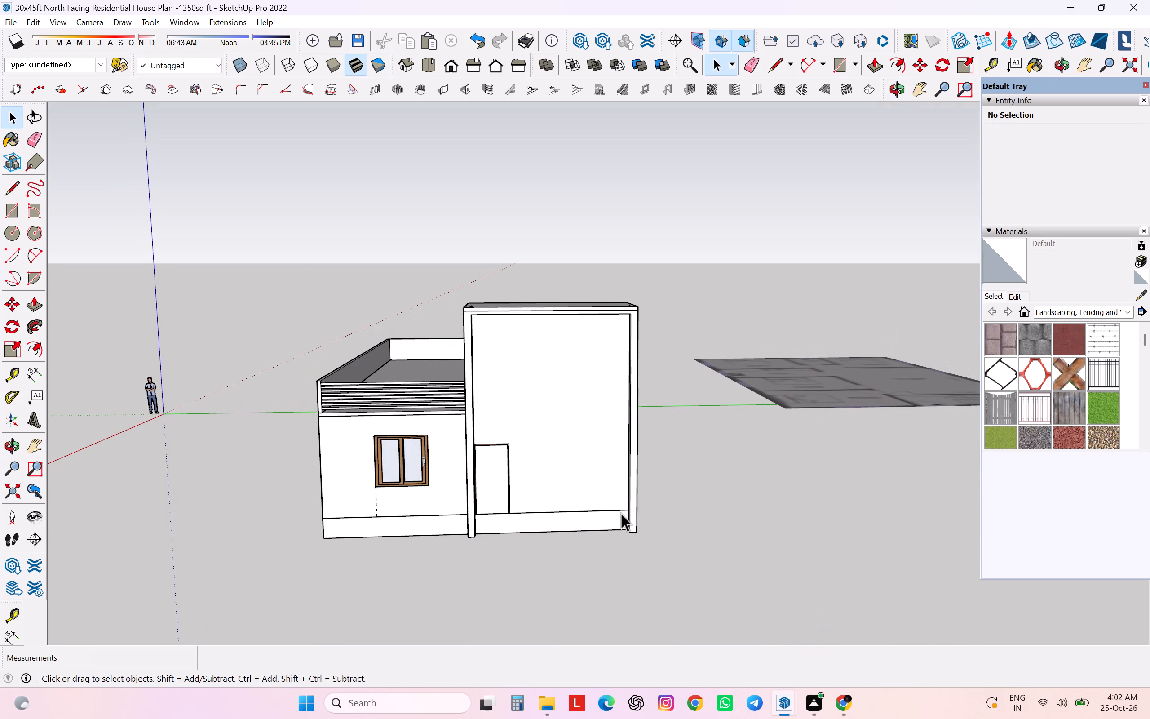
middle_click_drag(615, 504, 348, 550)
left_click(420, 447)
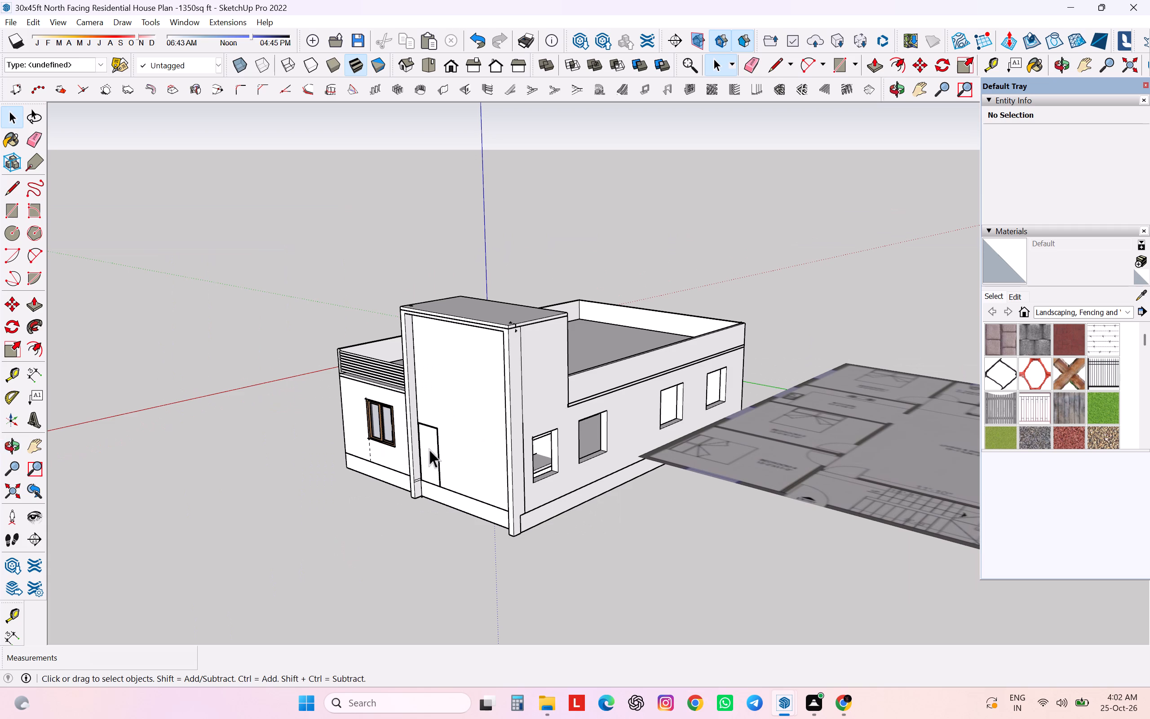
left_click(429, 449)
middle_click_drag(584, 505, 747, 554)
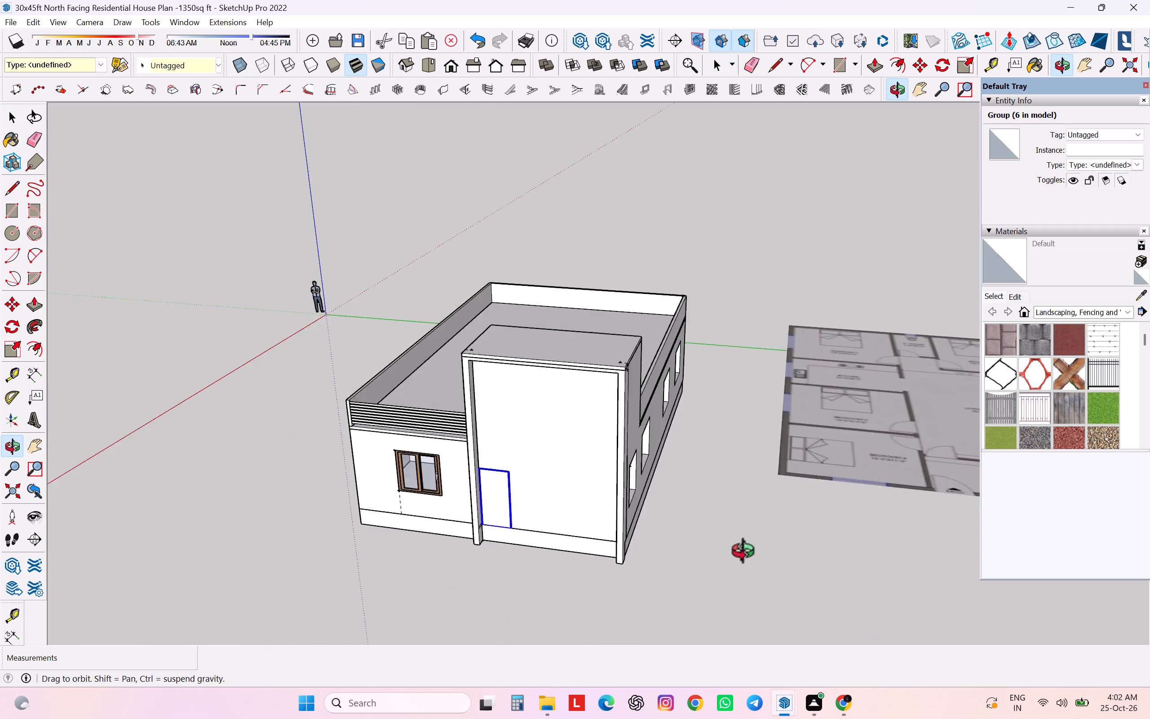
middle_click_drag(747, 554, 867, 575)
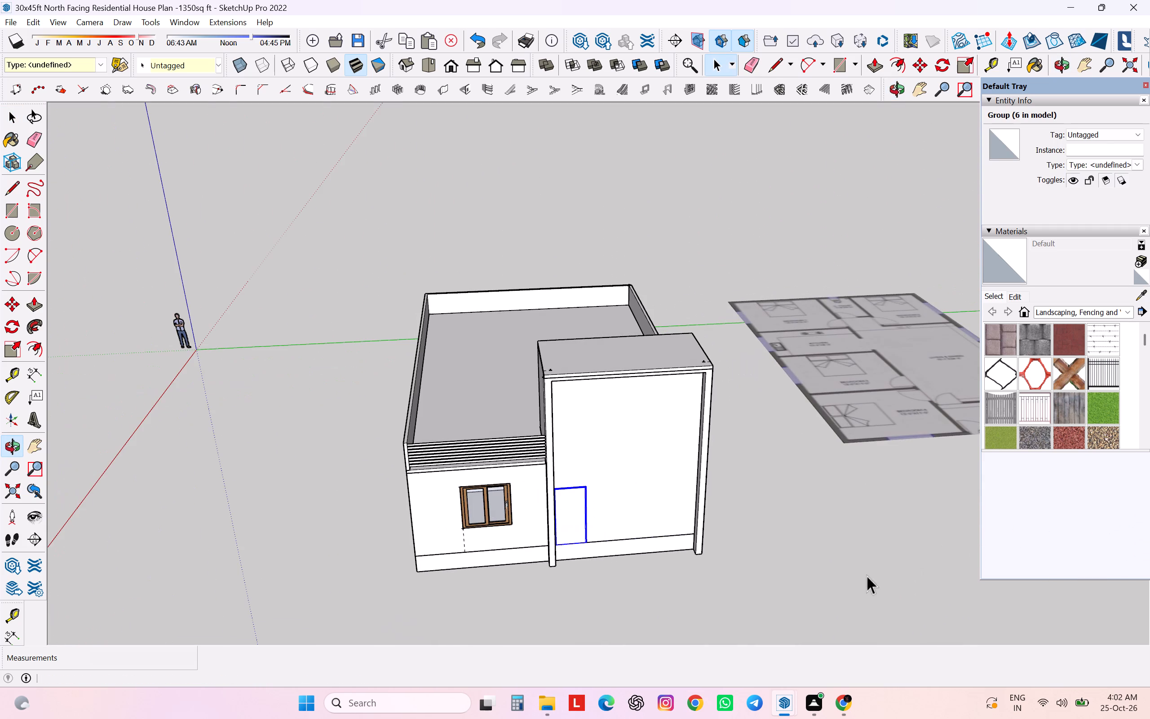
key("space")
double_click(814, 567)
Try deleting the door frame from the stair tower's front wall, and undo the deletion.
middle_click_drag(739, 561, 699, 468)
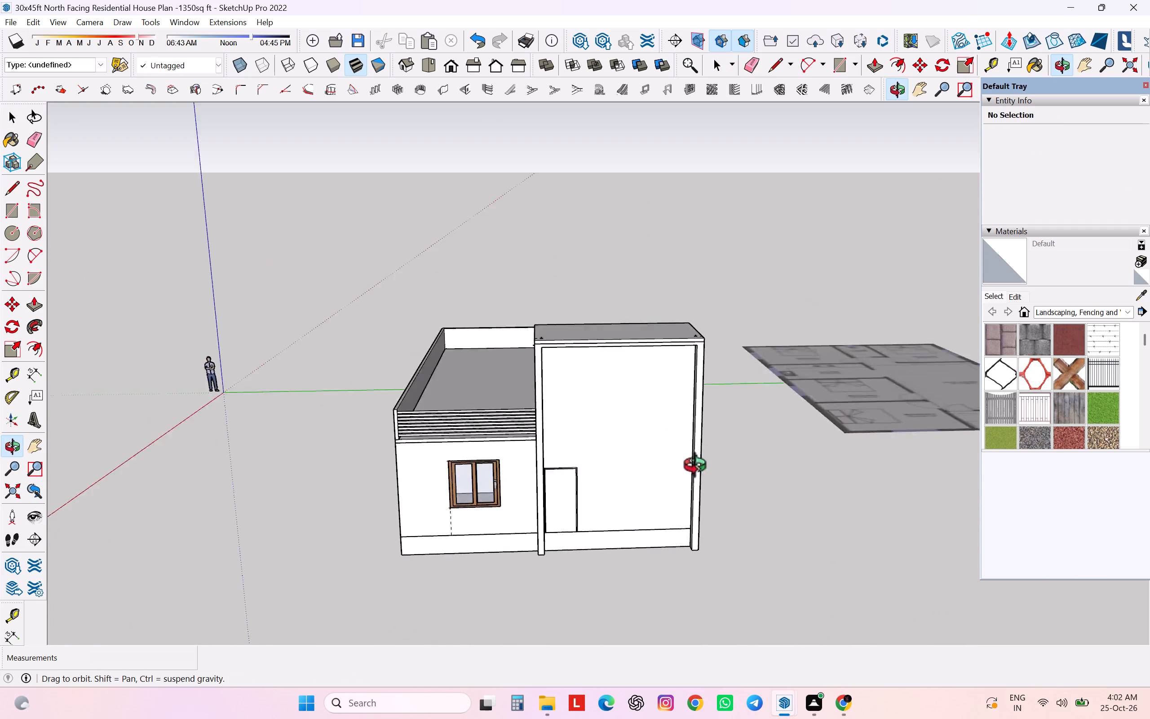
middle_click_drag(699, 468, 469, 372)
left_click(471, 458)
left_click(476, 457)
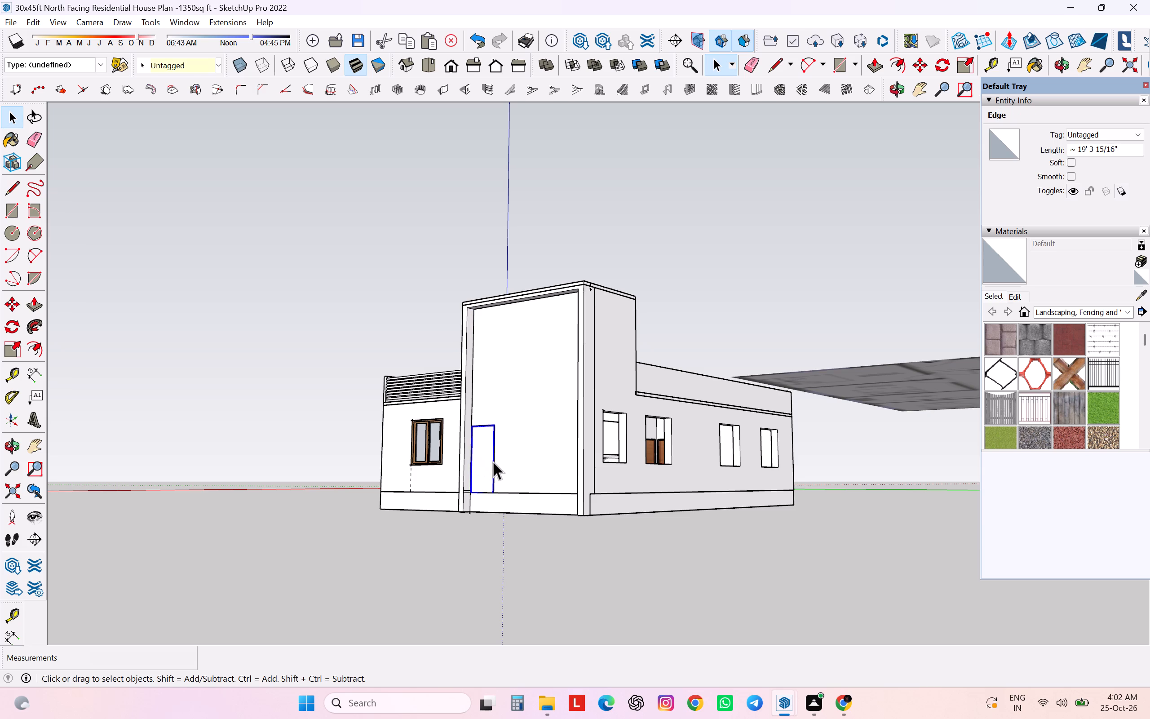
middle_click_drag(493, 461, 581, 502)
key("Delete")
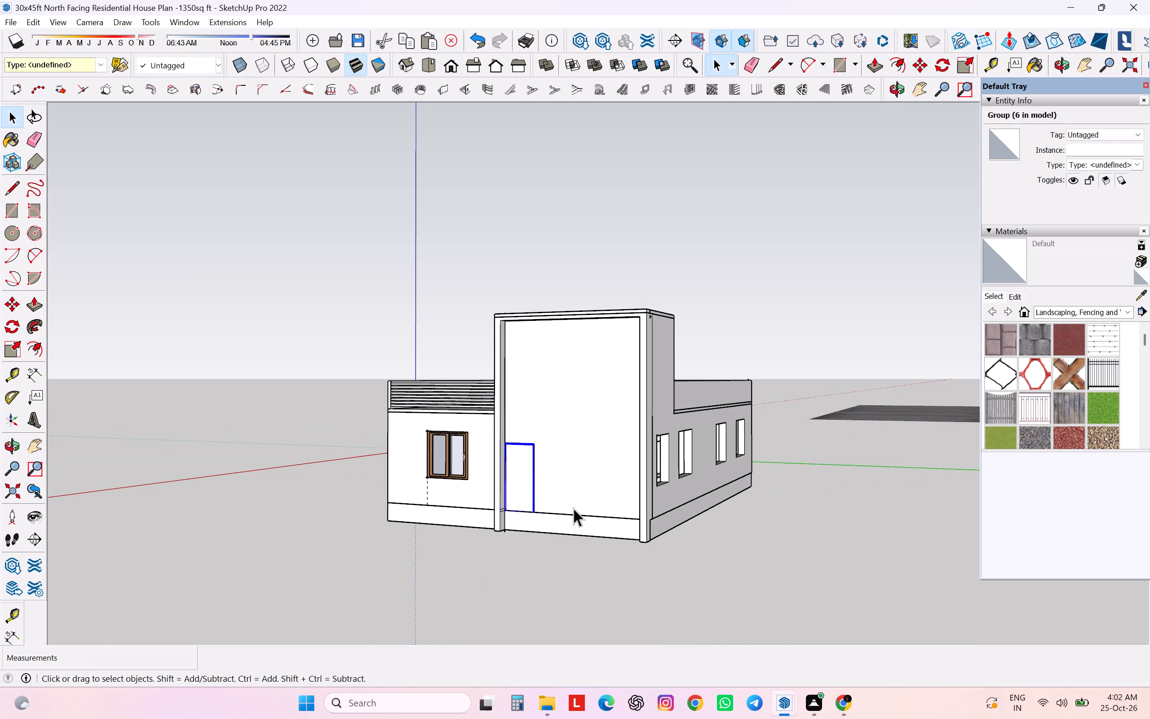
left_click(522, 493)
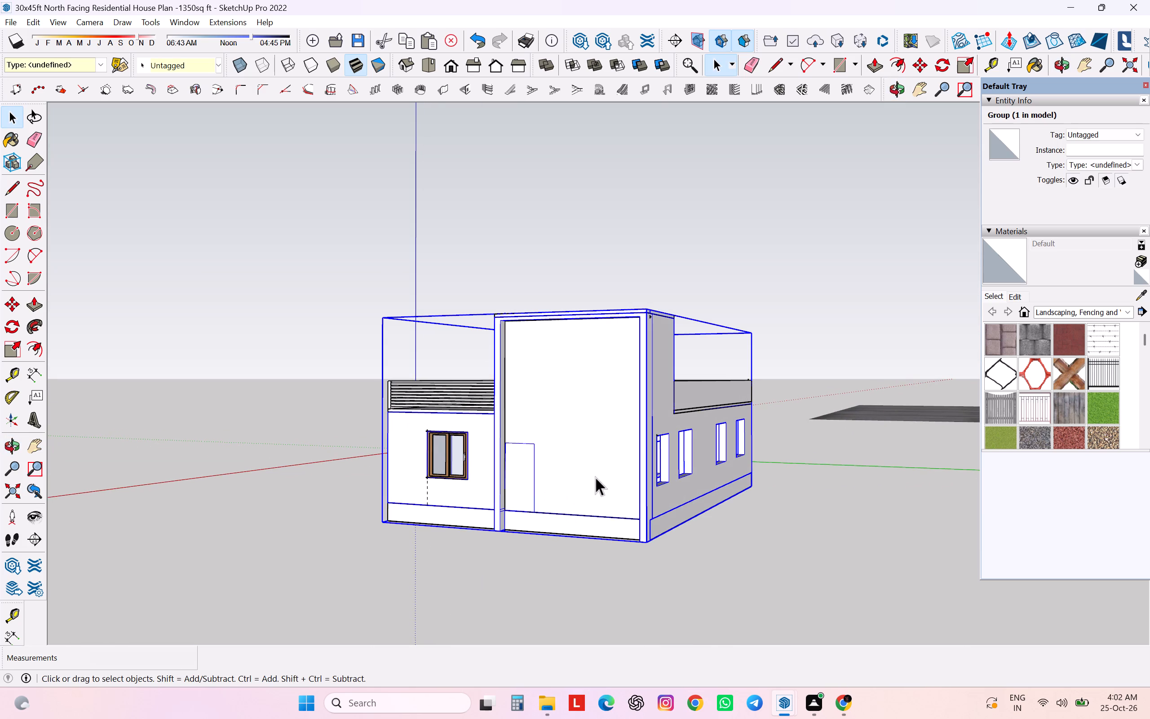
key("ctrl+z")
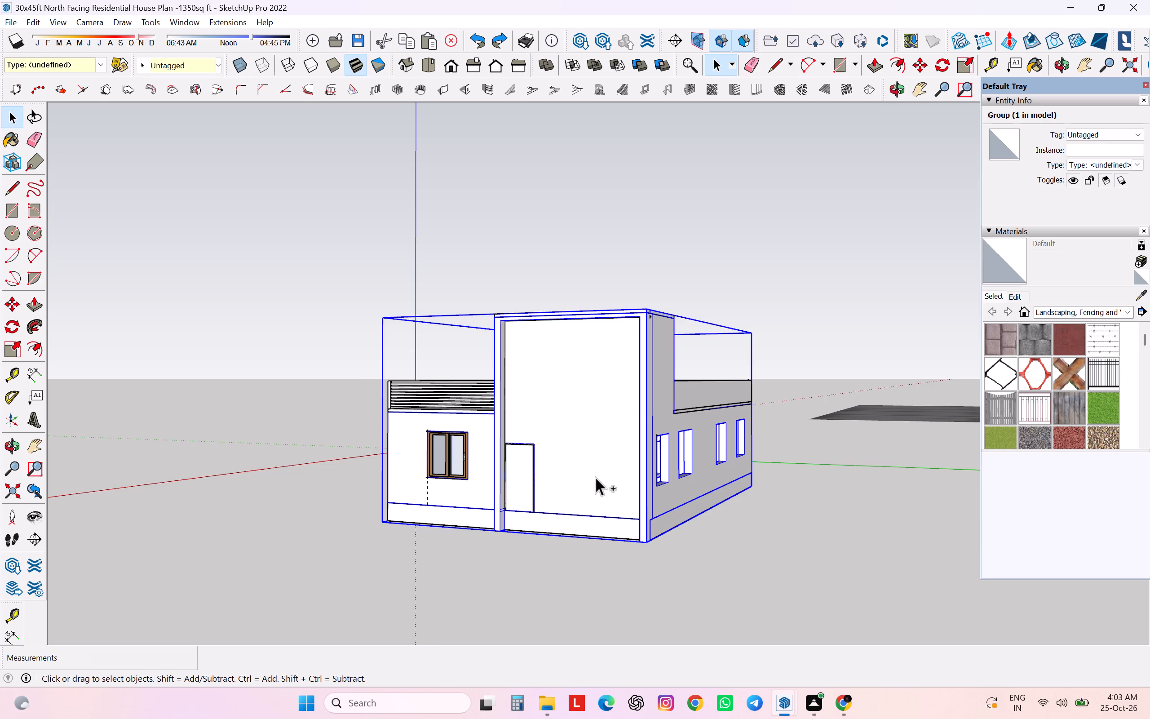
Inside the wall group, delete the face covering the door opening in the stair tower's front wall.
key("ctrl+z")
left_click(511, 503)
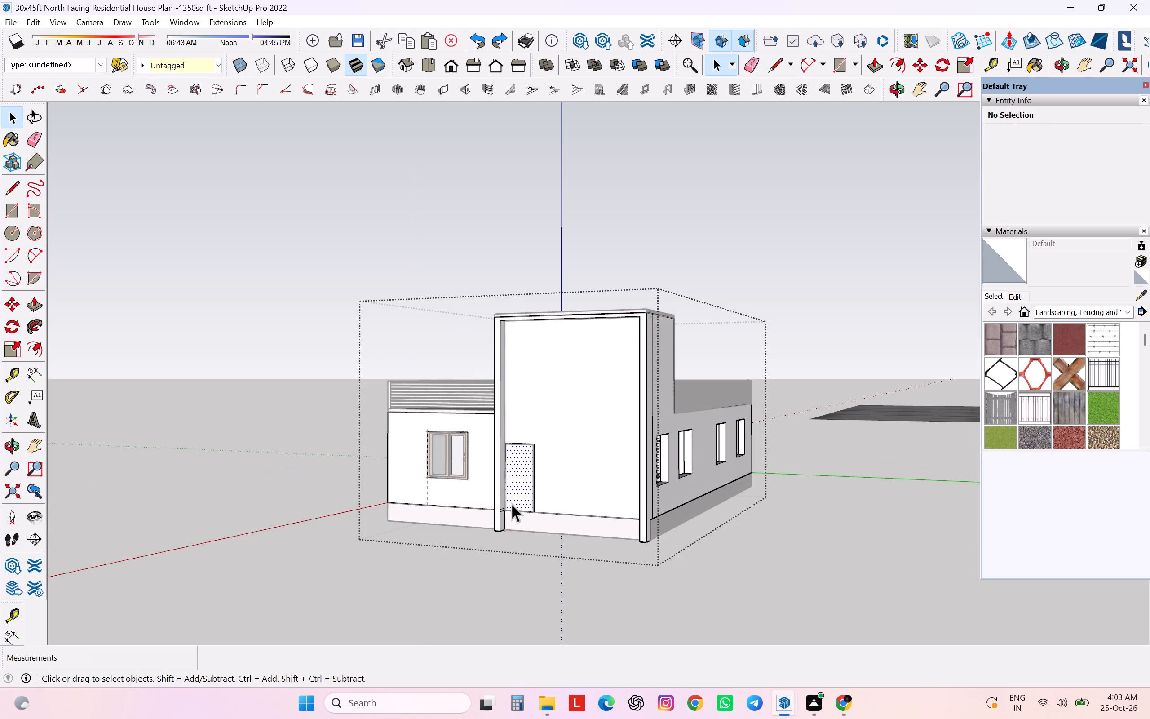
key("Delete")
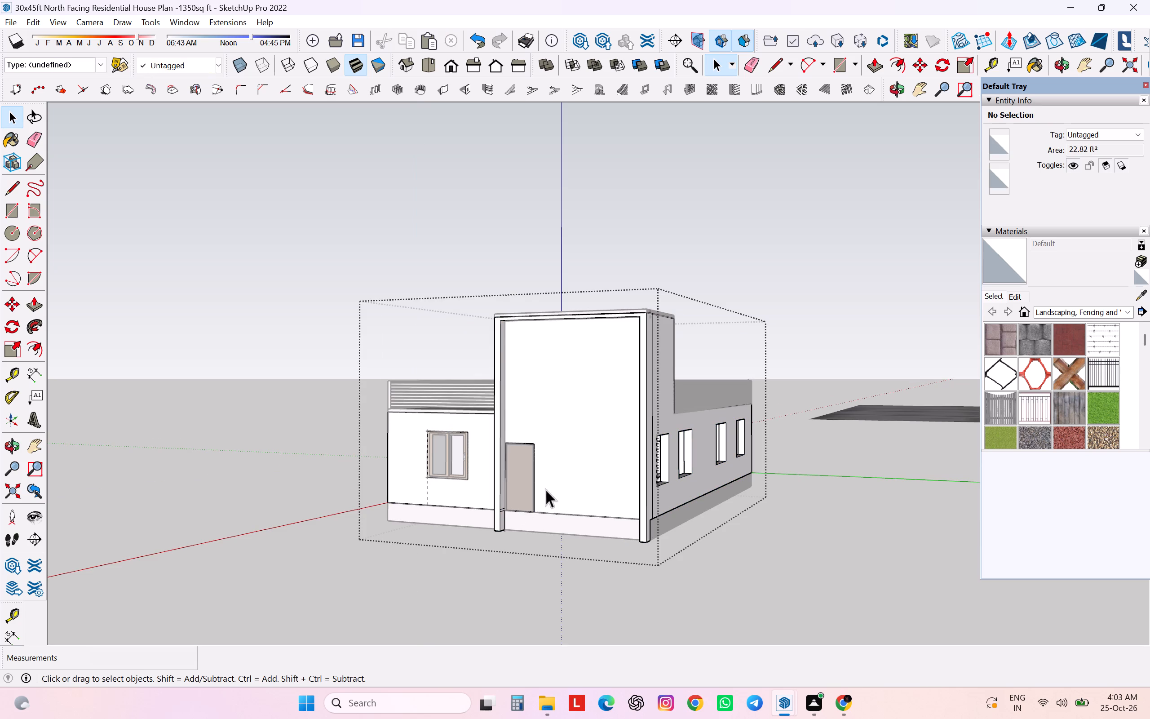
left_click(536, 571)
scroll(556, 498, "up", 2)
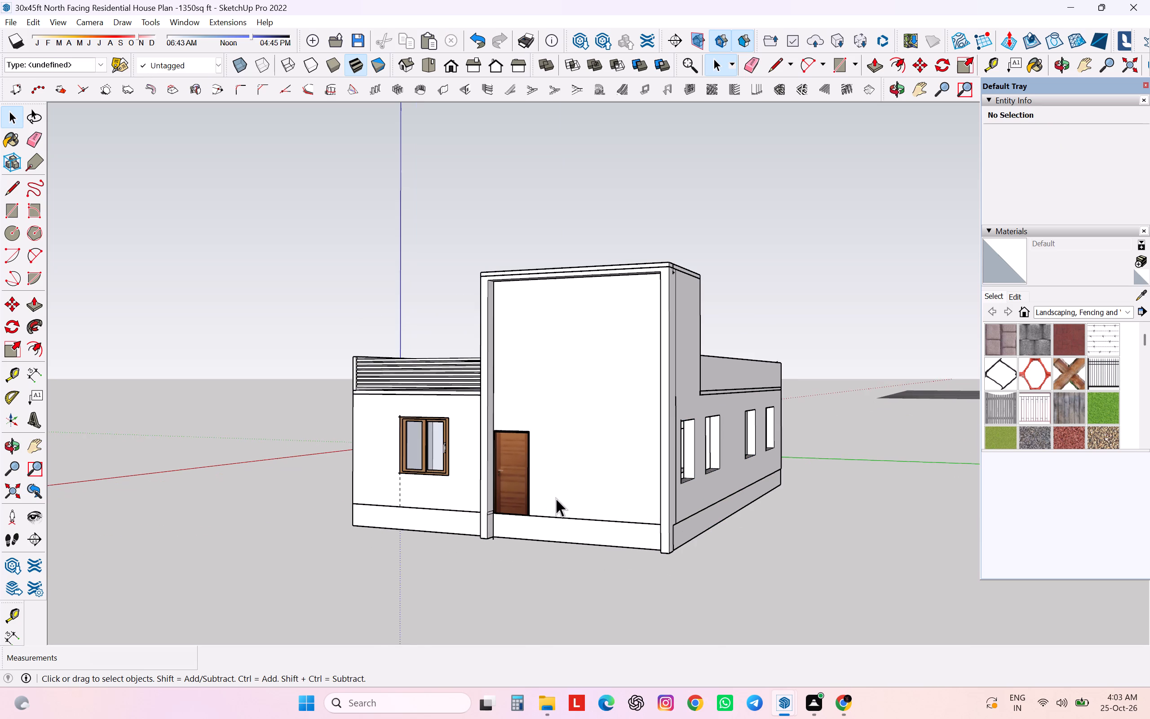
middle_click_drag(556, 498, 674, 517)
scroll(668, 544, "up", 1)
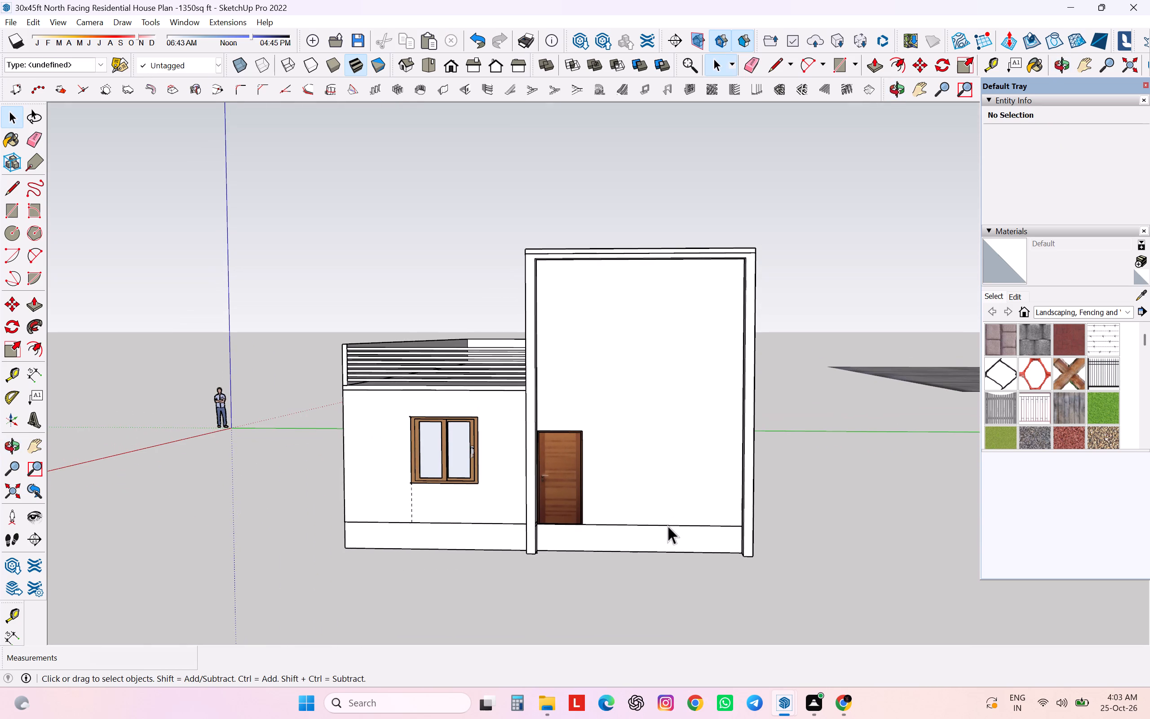
left_click(668, 525)
left_click(681, 597)
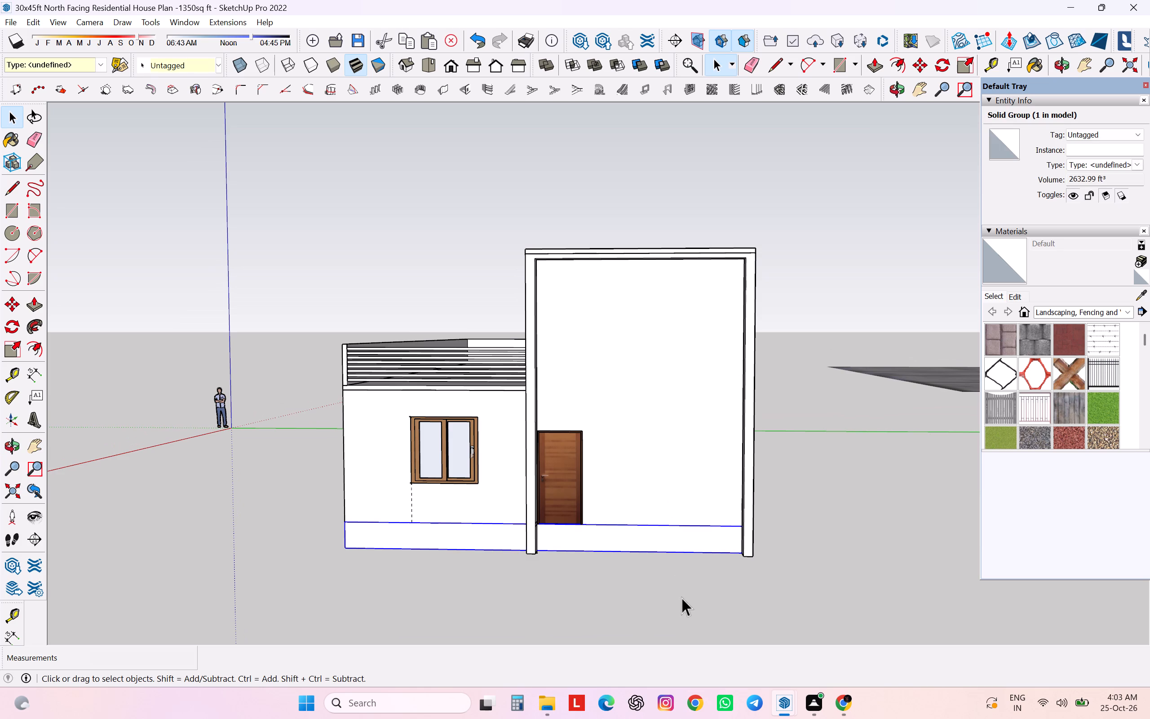
Delete the floor plan image lying on the ground beside the house.
scroll(672, 598, "down", 3)
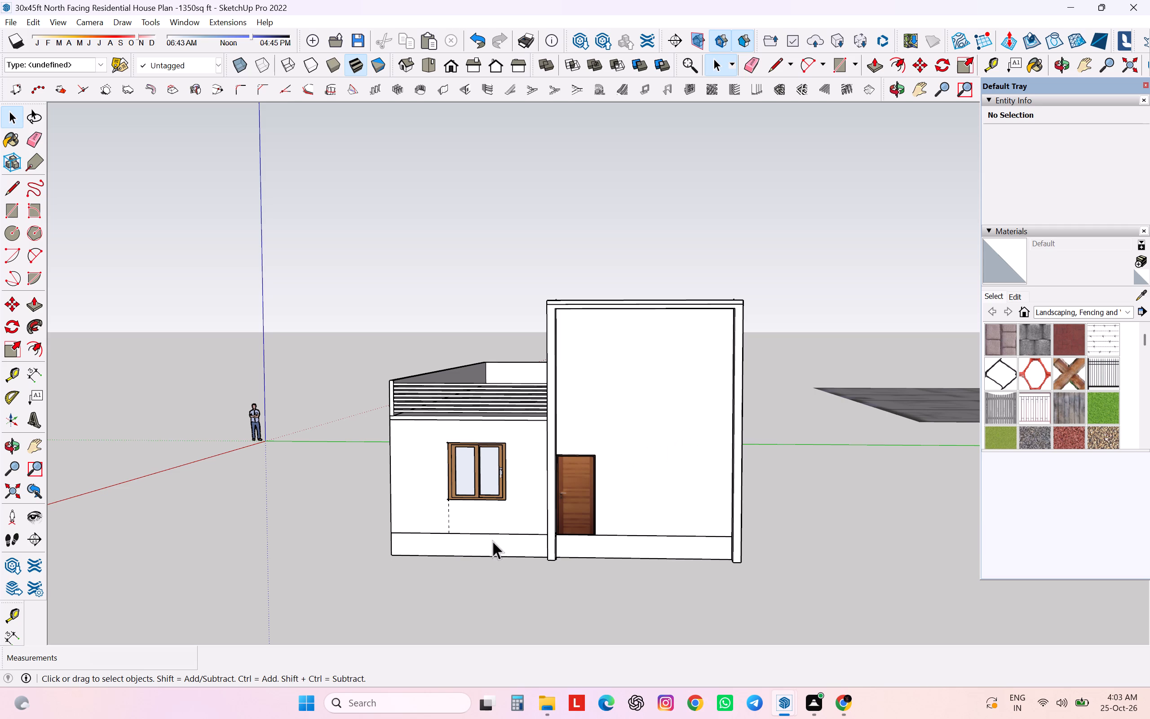
scroll(492, 541, "down", 3)
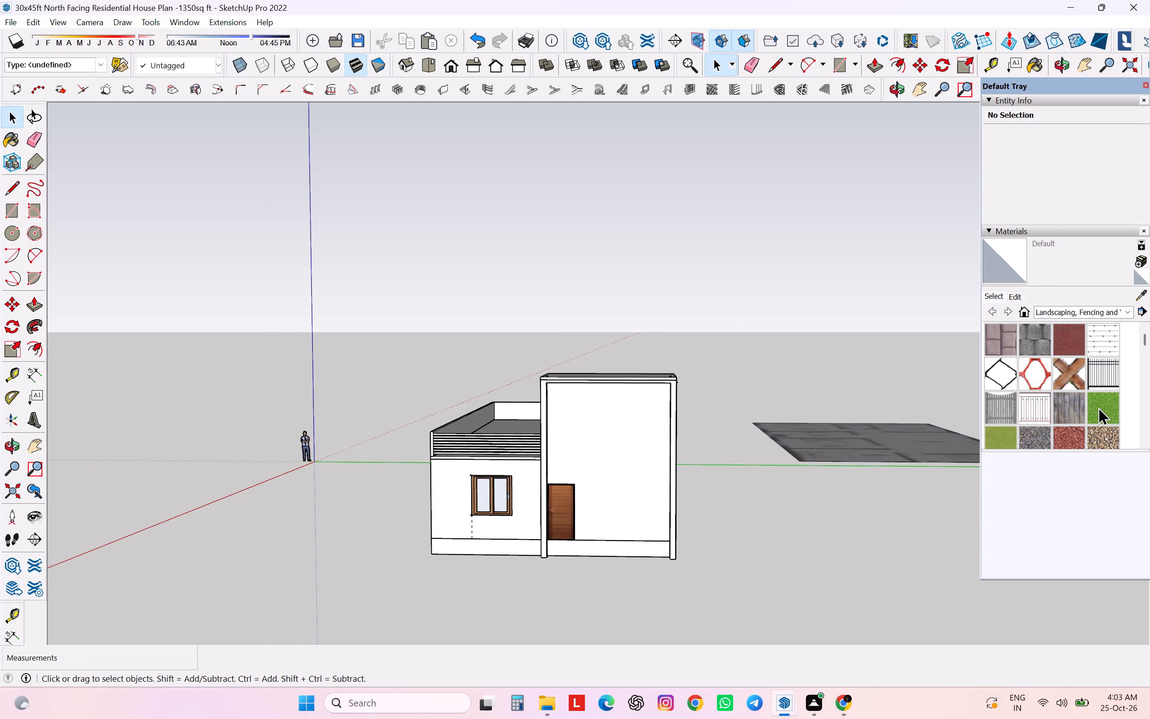
scroll(695, 341, "down", 6)
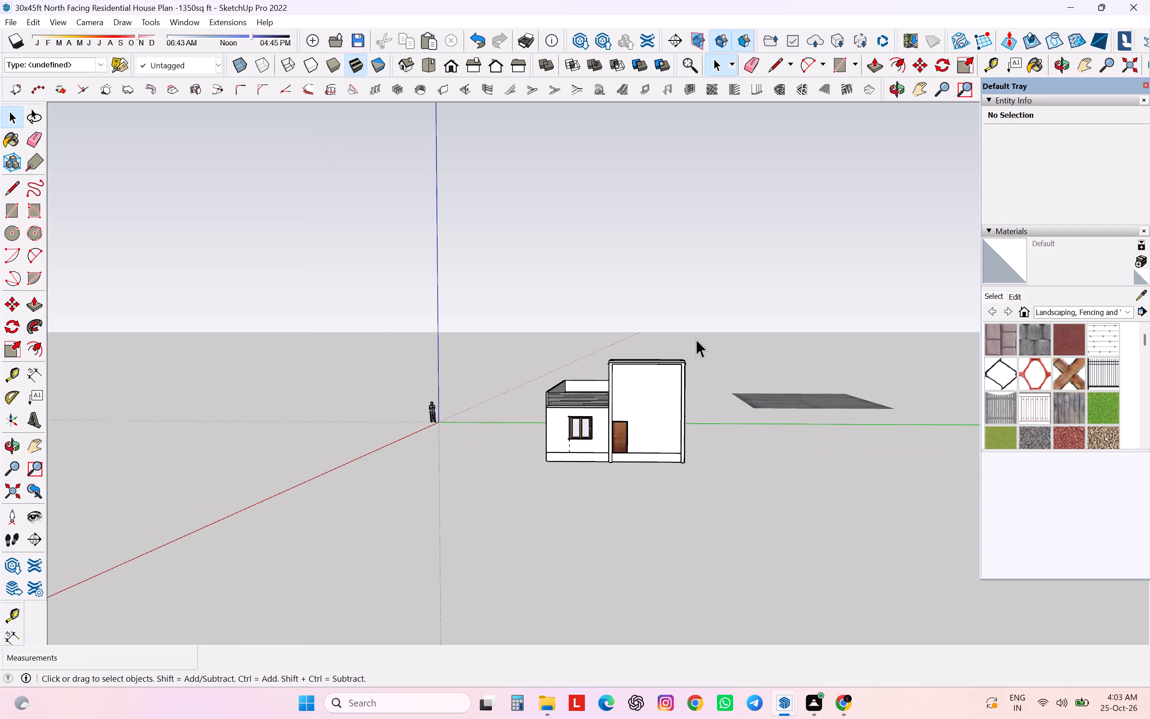
middle_click_drag(696, 339, 714, 692)
scroll(714, 692, "down", 1)
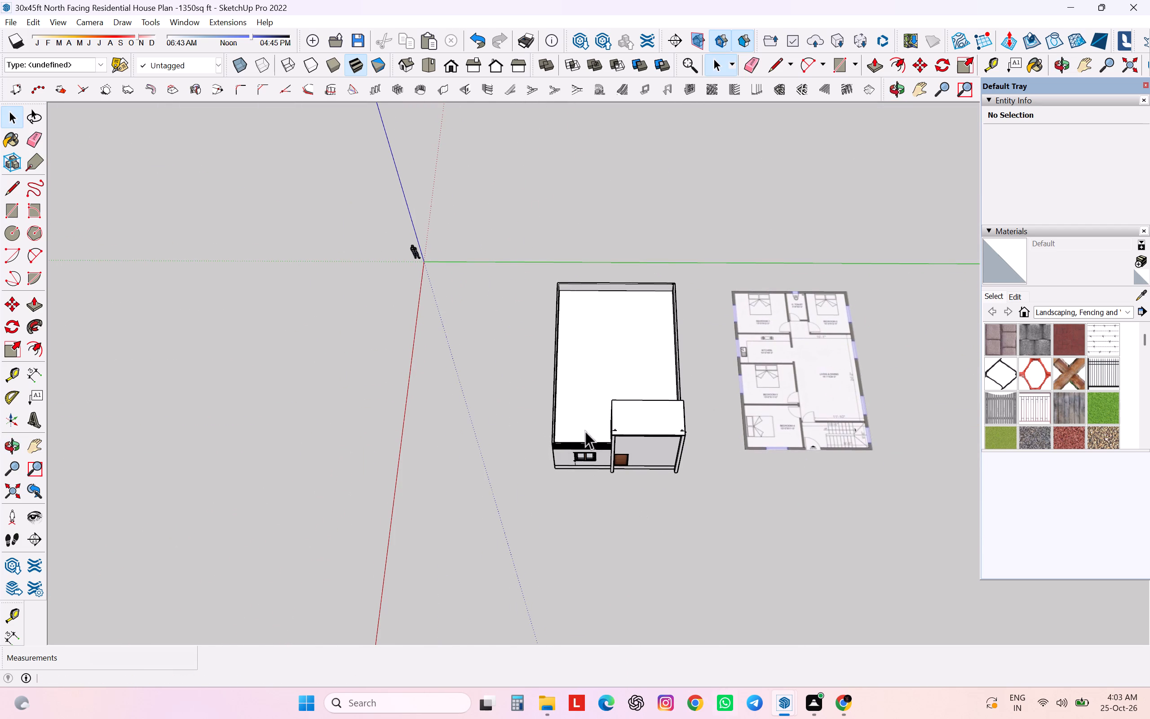
left_click(806, 438)
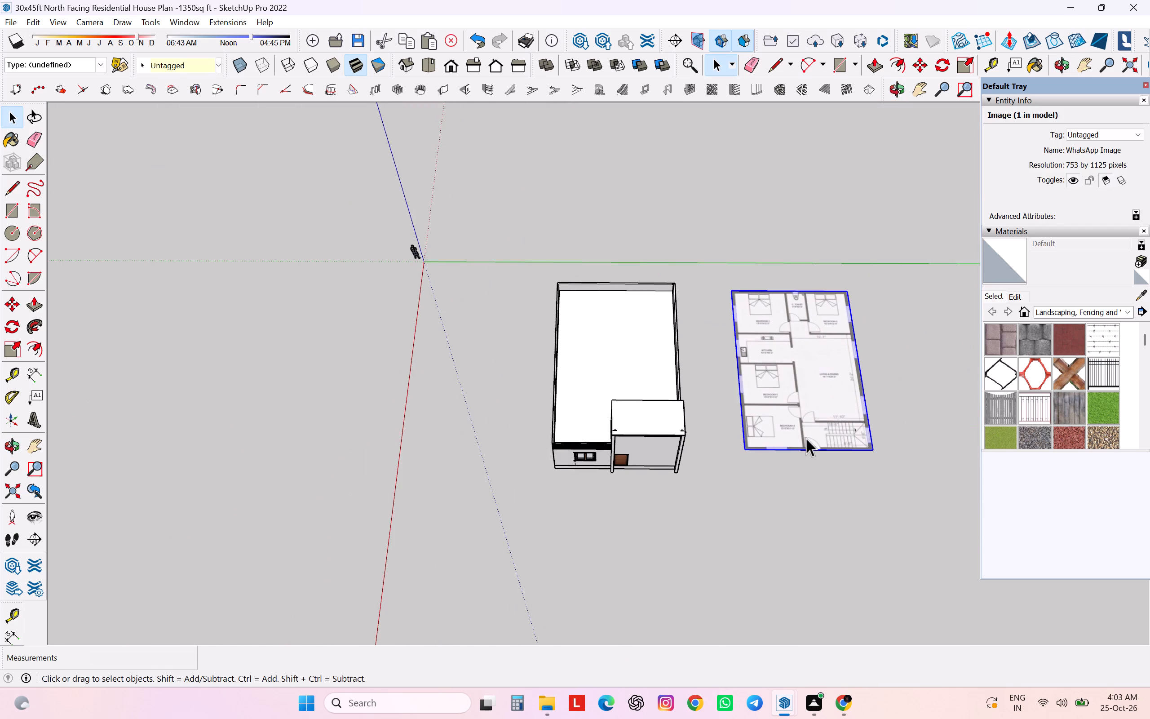
key("Delete")
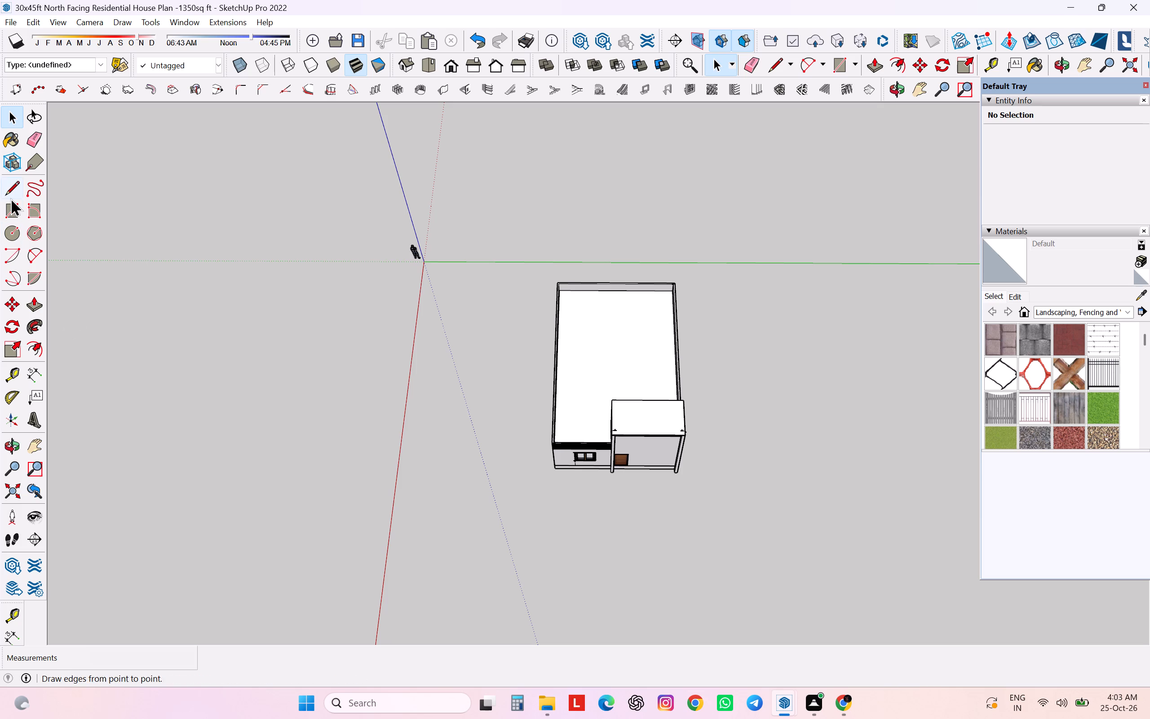
Draw a ground rectangle around the house, about 94' by 52', extending well beyond its front.
left_click(5, 213)
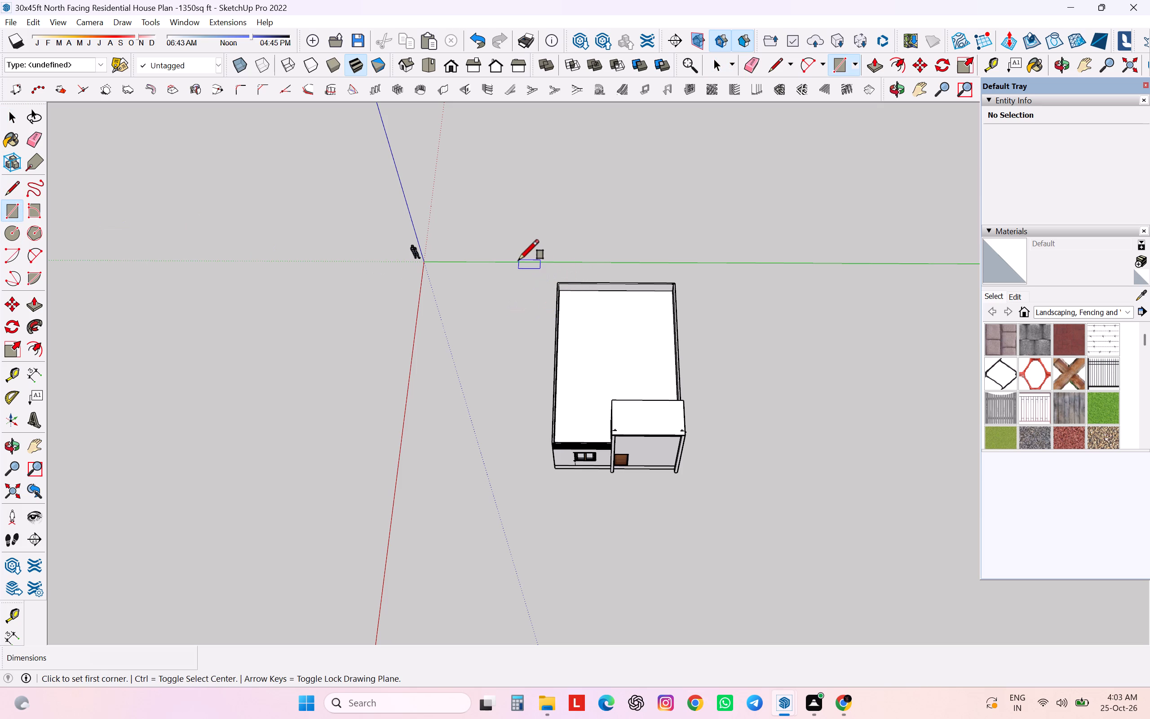
left_click(519, 260)
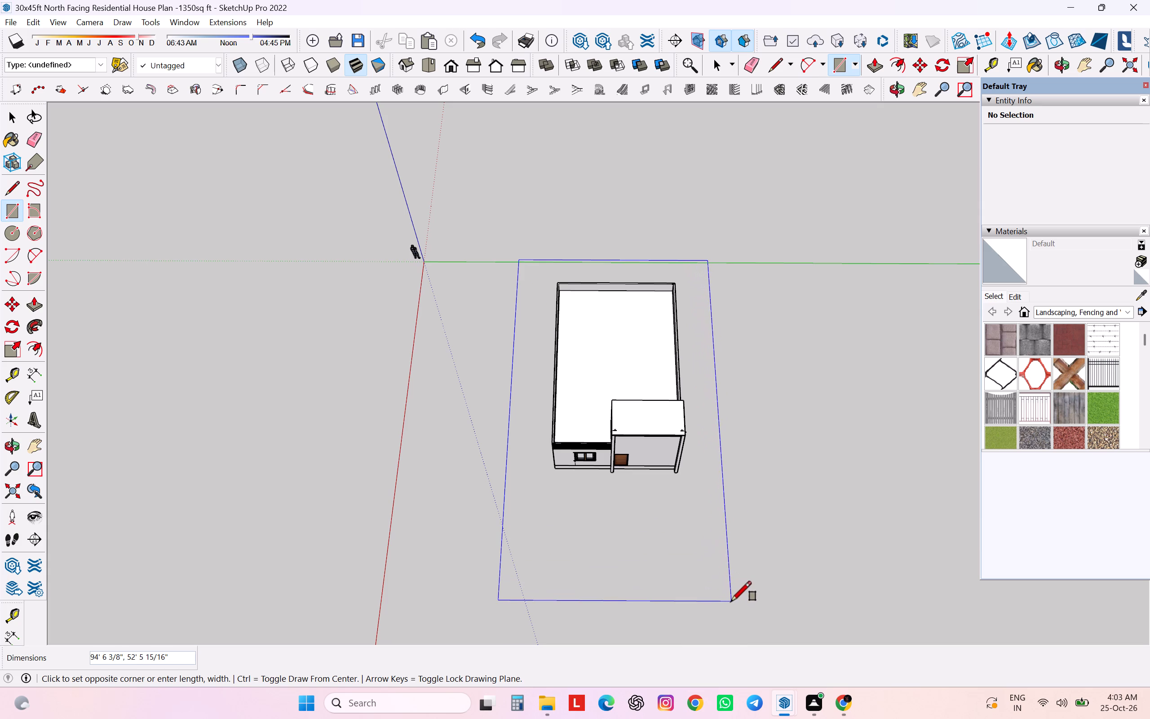
left_click(726, 598)
Move the ground face about 7' 10" down and away from the house, exposing the plinth.
middle_click_drag(715, 592, 690, 520)
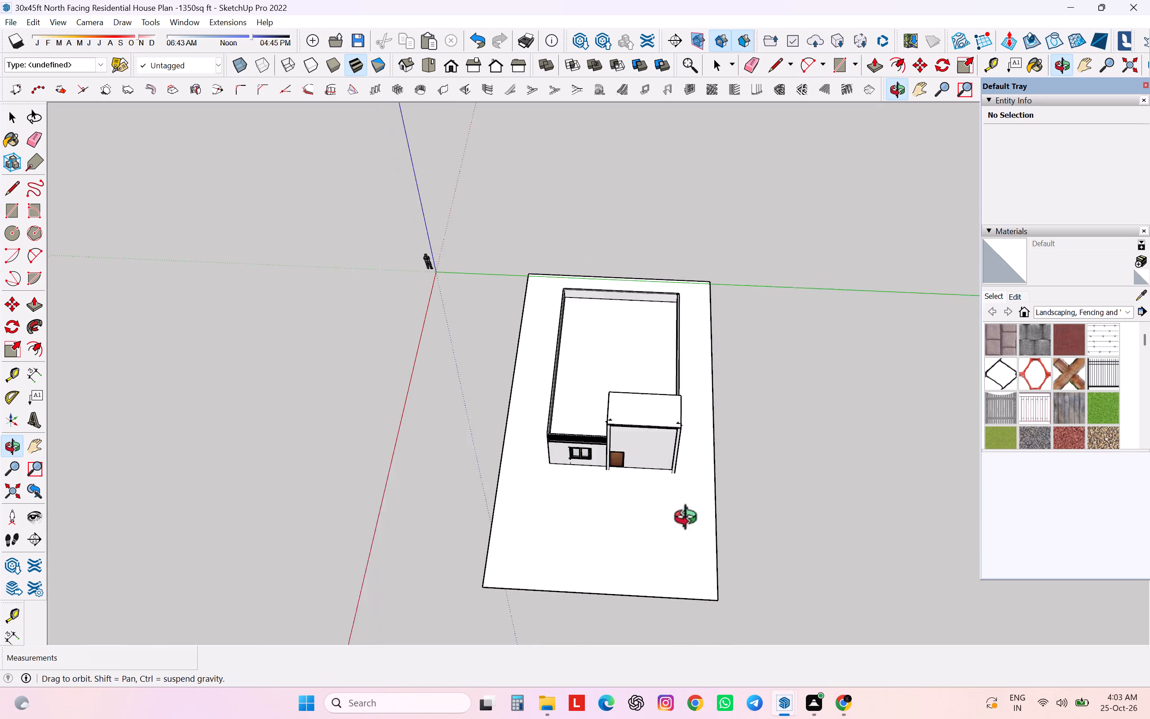
middle_click_drag(690, 520, 722, 213)
scroll(664, 447, "up", 7)
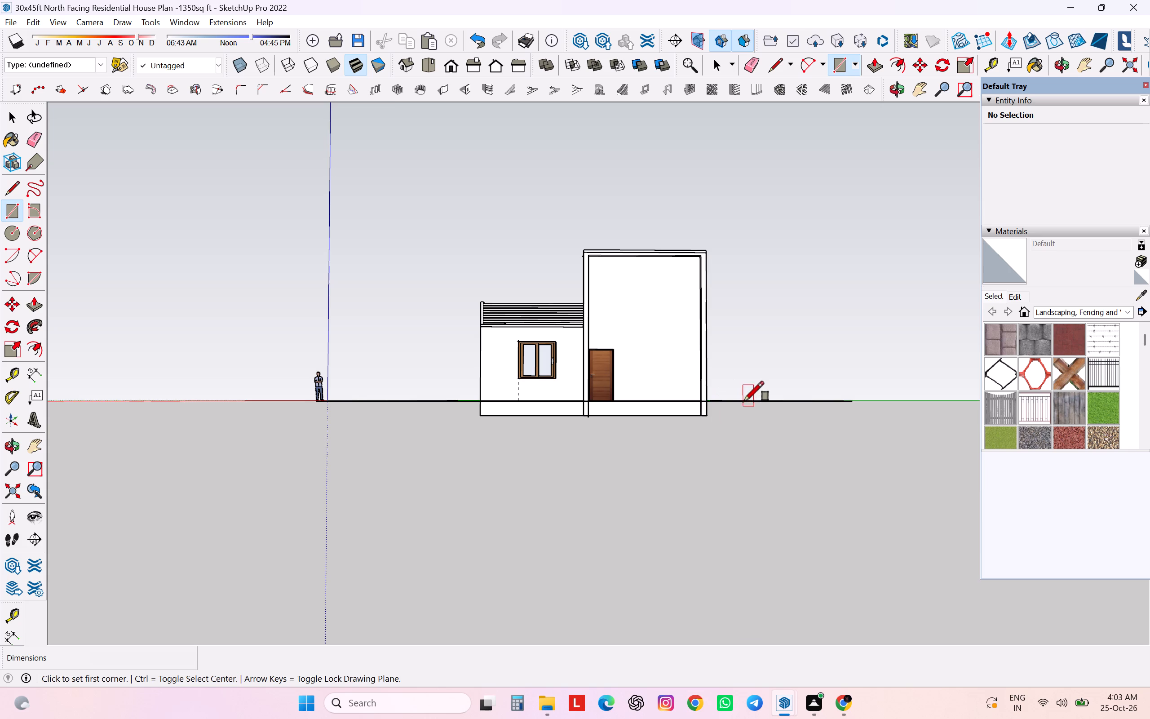
middle_click_drag(744, 401, 734, 462)
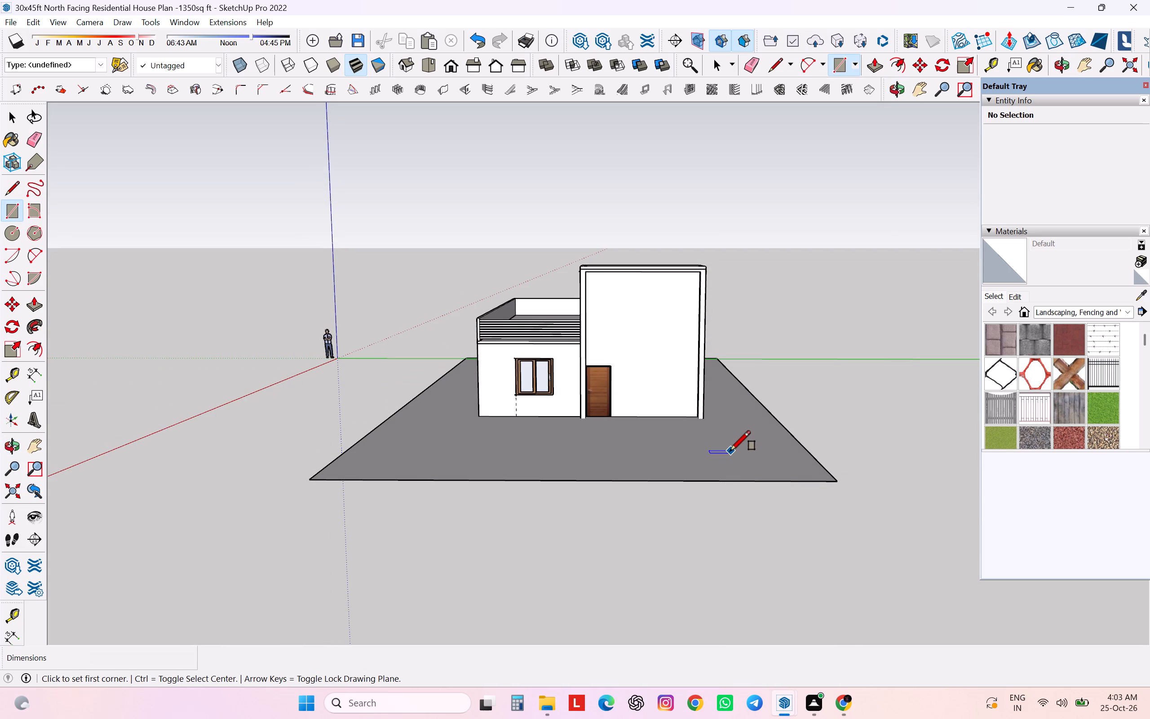
key("space")
left_click(730, 450)
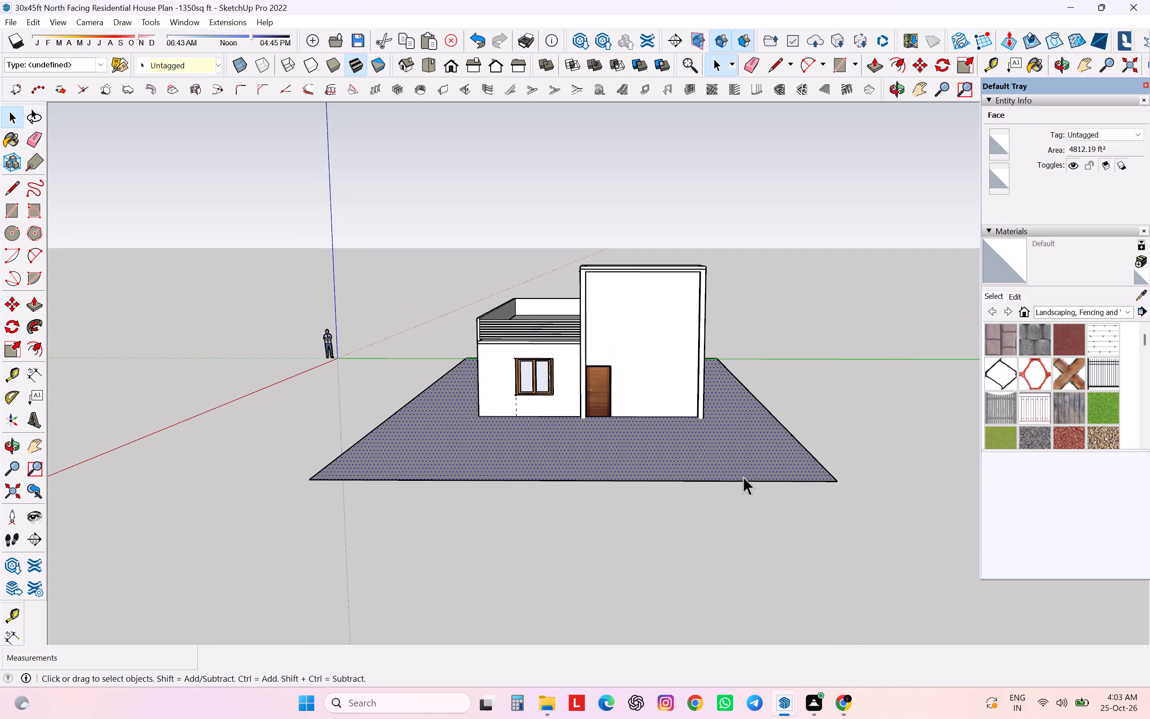
key("m")
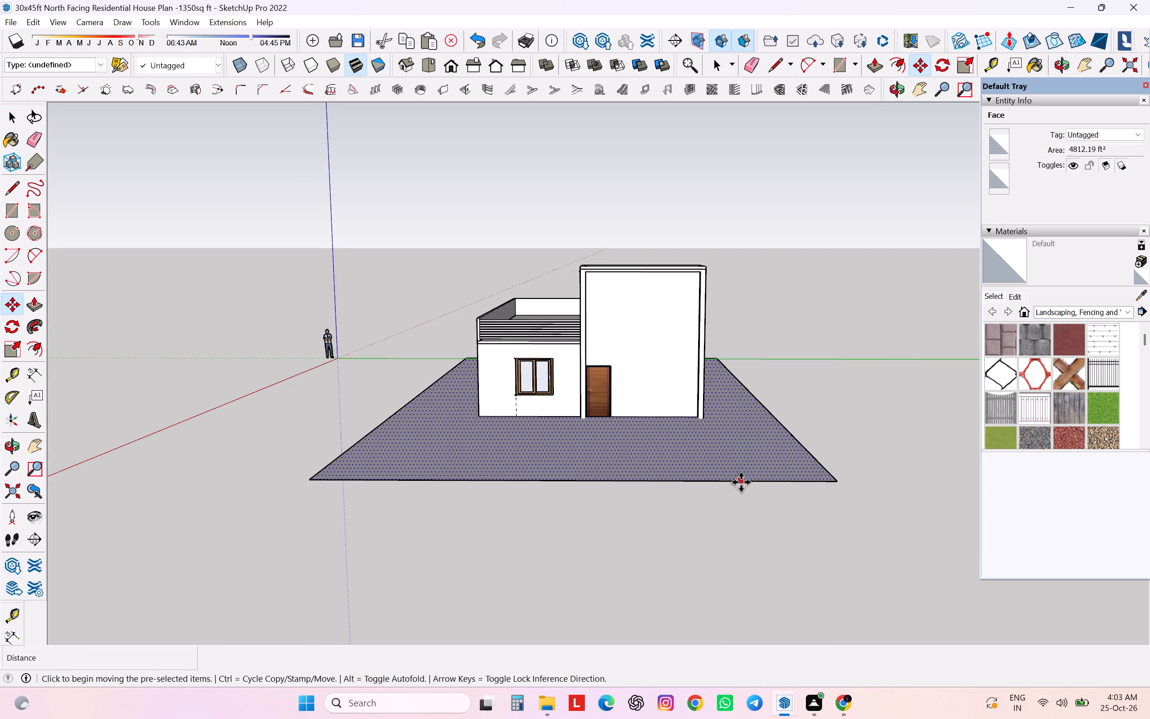
left_click(743, 456)
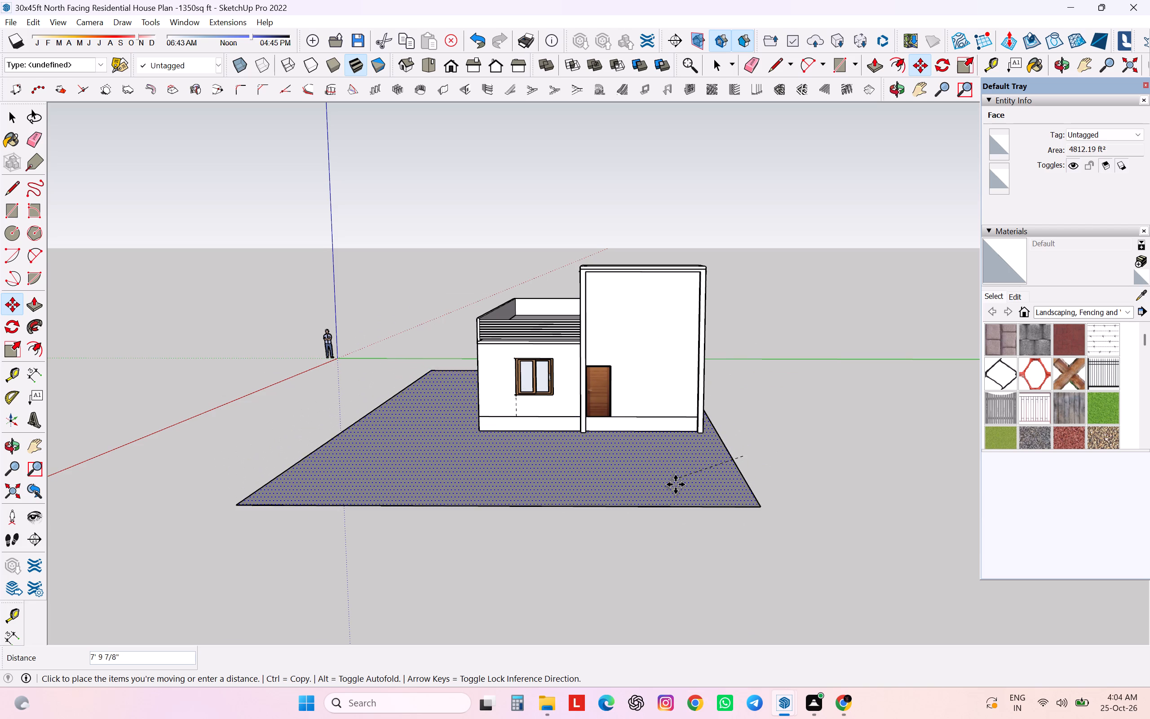
left_click(676, 487)
Move the ground face up about 4' so it sits level with the bottom edge of the plinth.
middle_click_drag(711, 457, 446, 381)
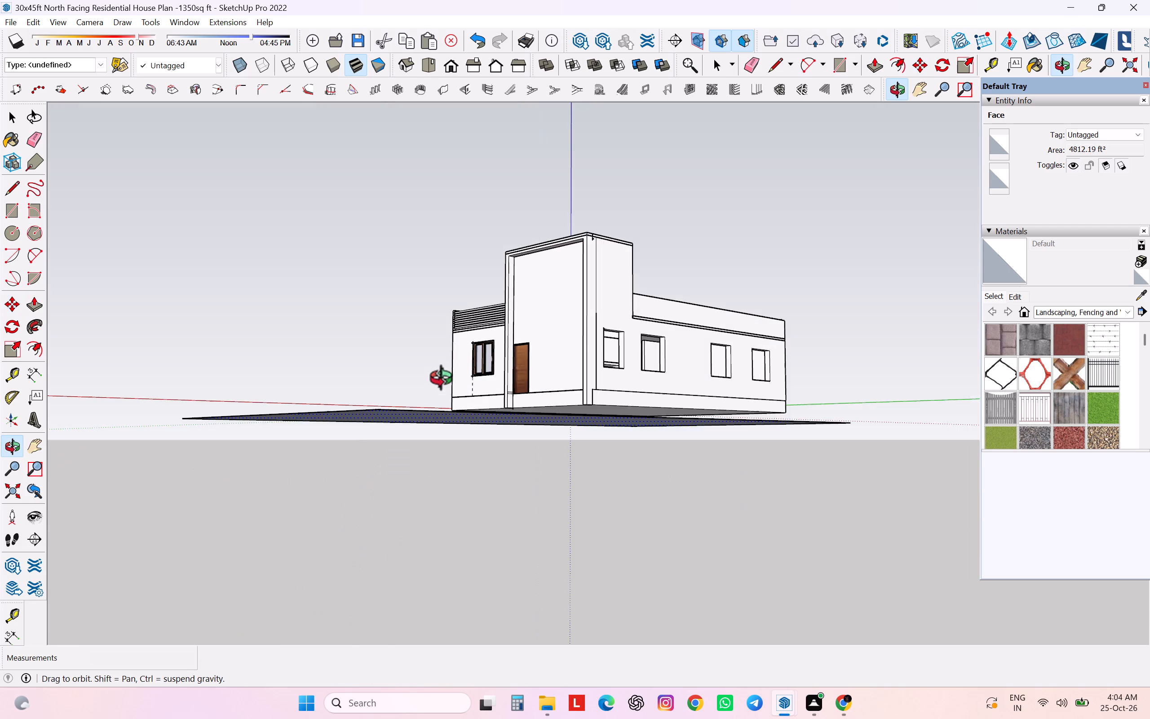
middle_click_drag(446, 381, 436, 390)
scroll(612, 403, "up", 6)
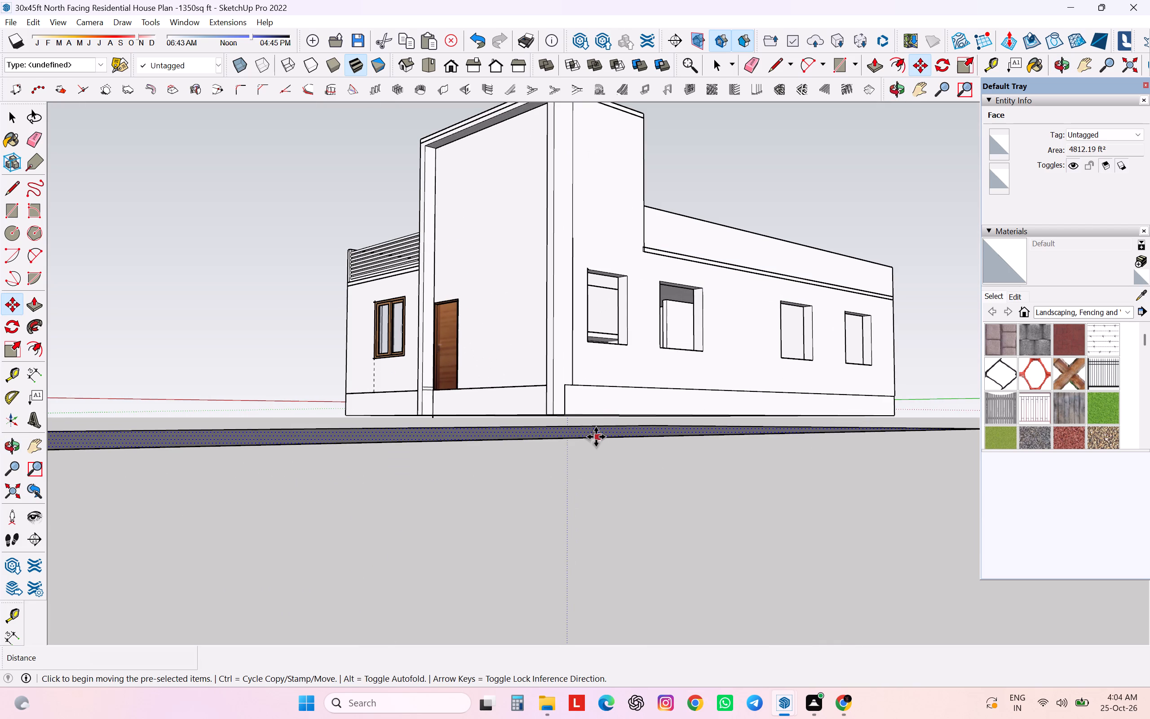
left_click(596, 437)
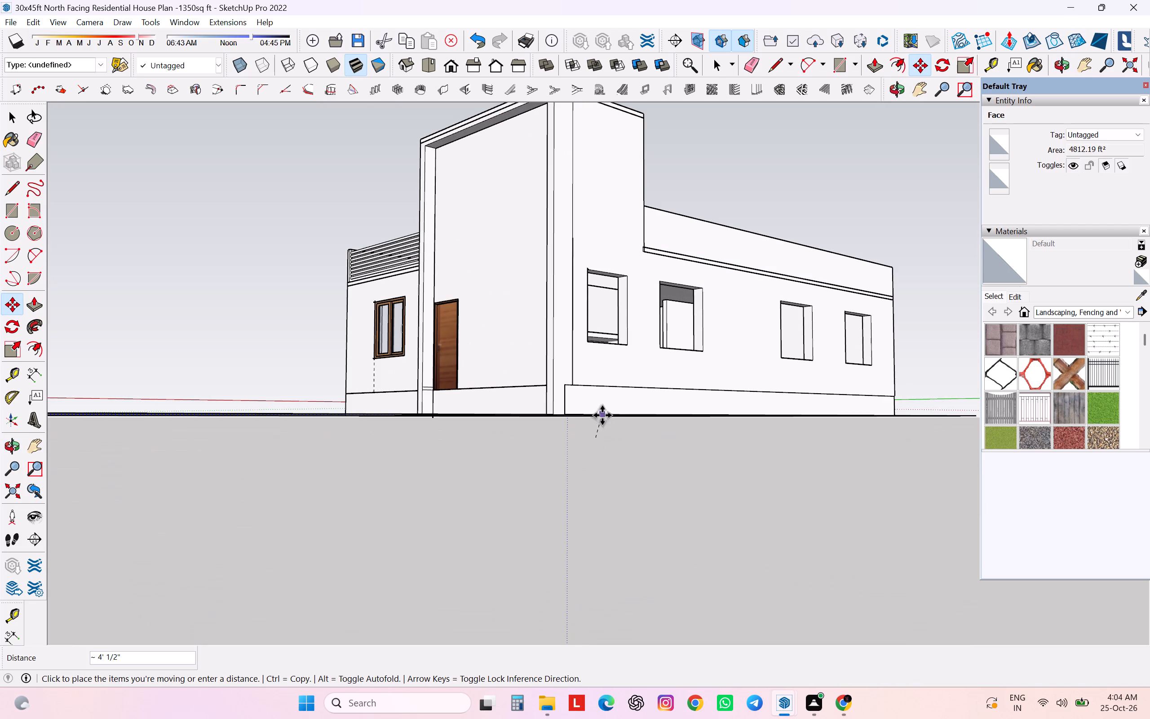
left_click(602, 415)
scroll(625, 499, "down", 1)
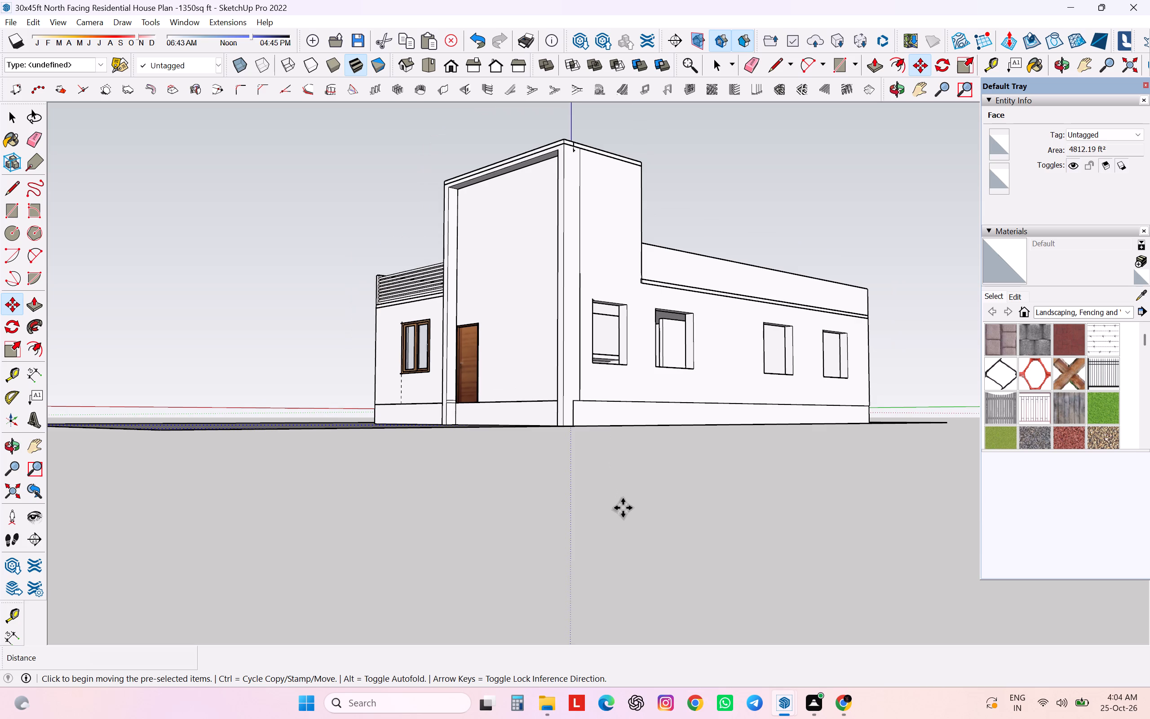
middle_click_drag(623, 508, 885, 595)
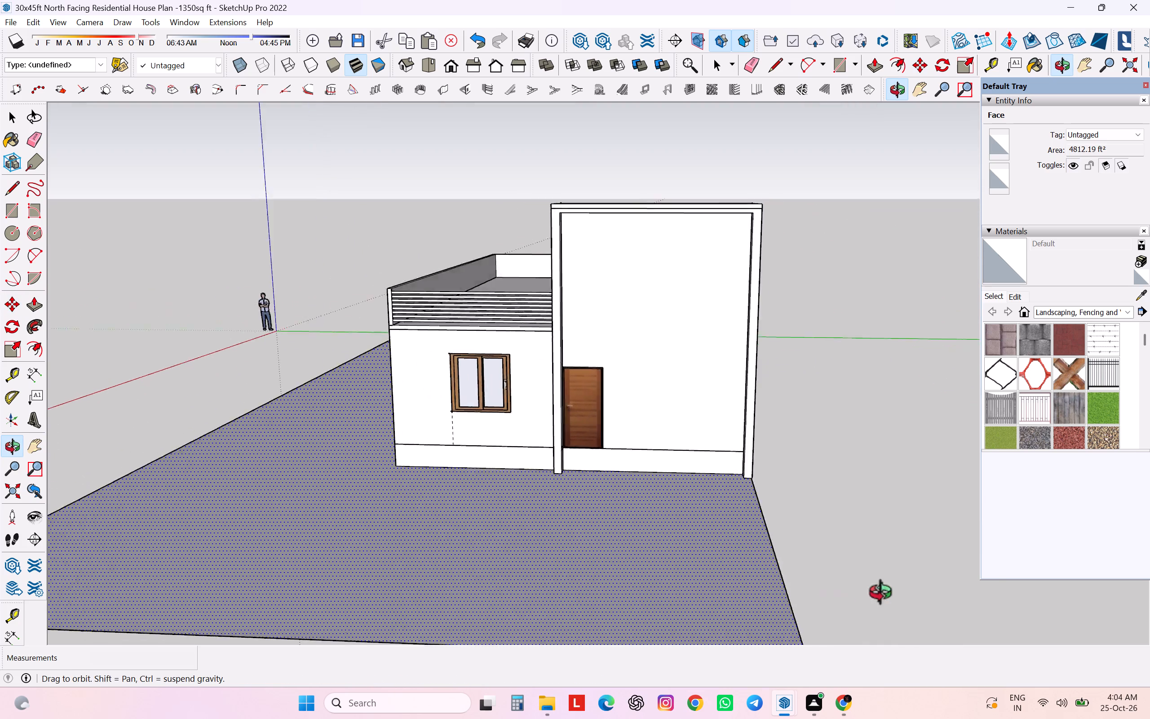
middle_click_drag(885, 595, 977, 576)
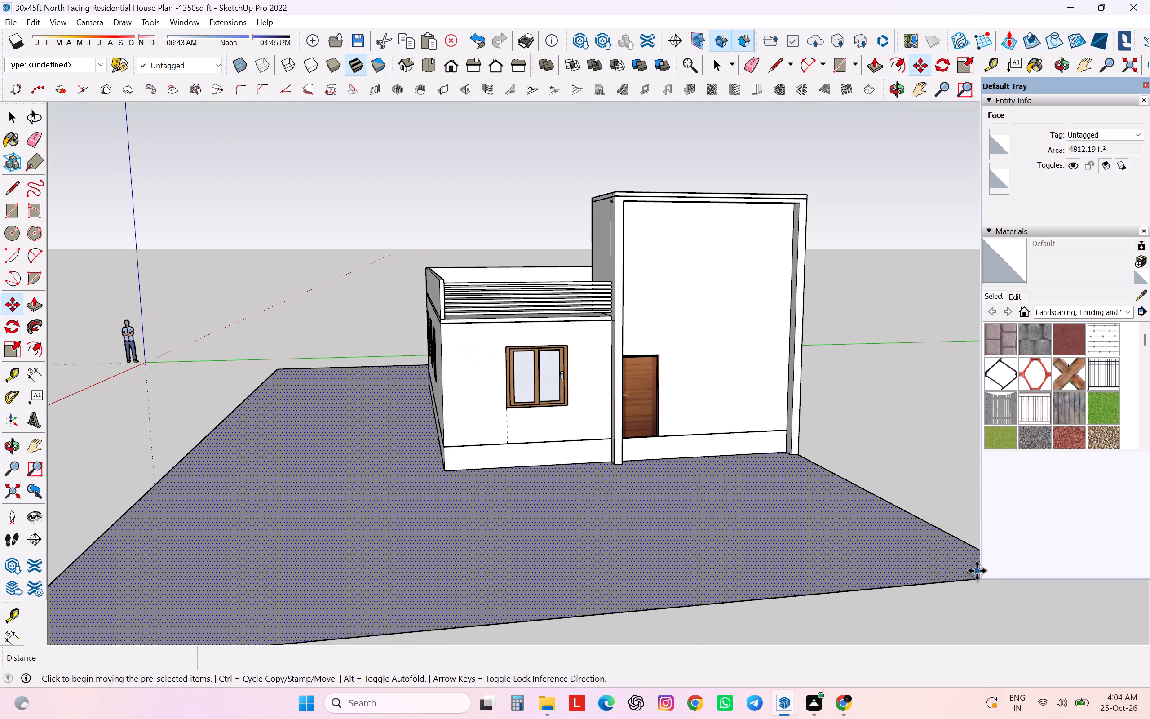
key("space")
left_click(913, 483)
Scale the ground face to about 0.62 along the green axis, pulling in its far side beside the window wall.
middle_click_drag(913, 483, 843, 515)
scroll(913, 483, "down", 1)
scroll(843, 513, "down", 3)
middle_click_drag(840, 522, 768, 493)
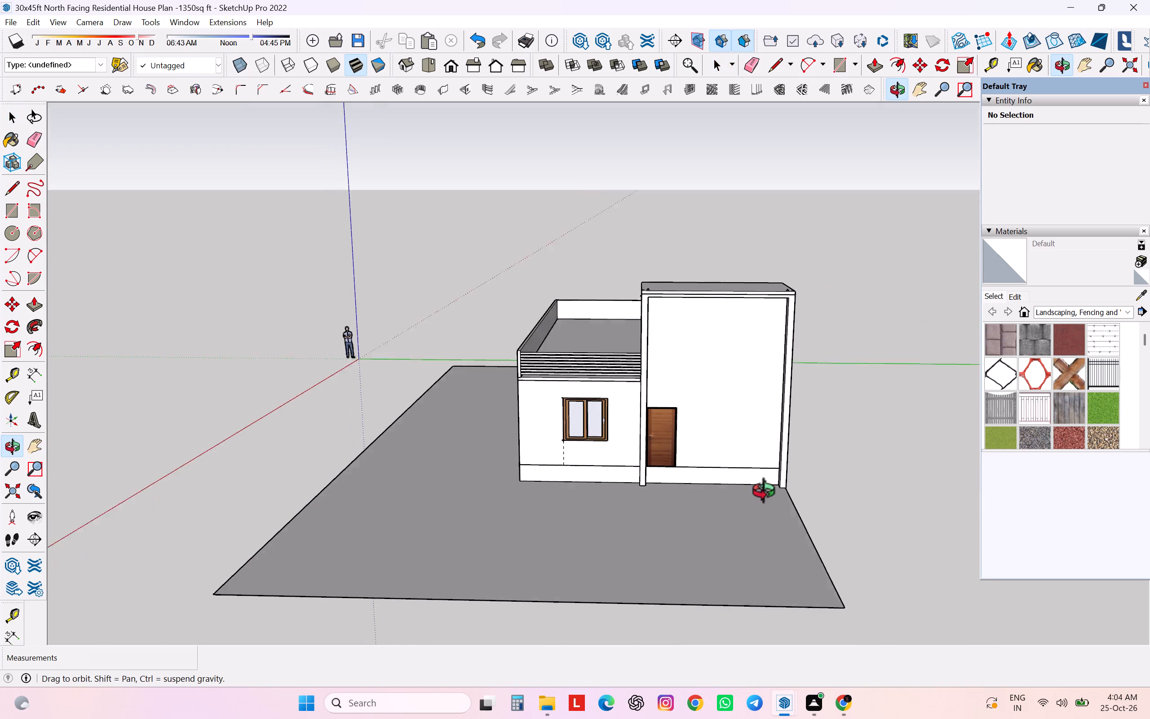
middle_click_drag(768, 493, 783, 501)
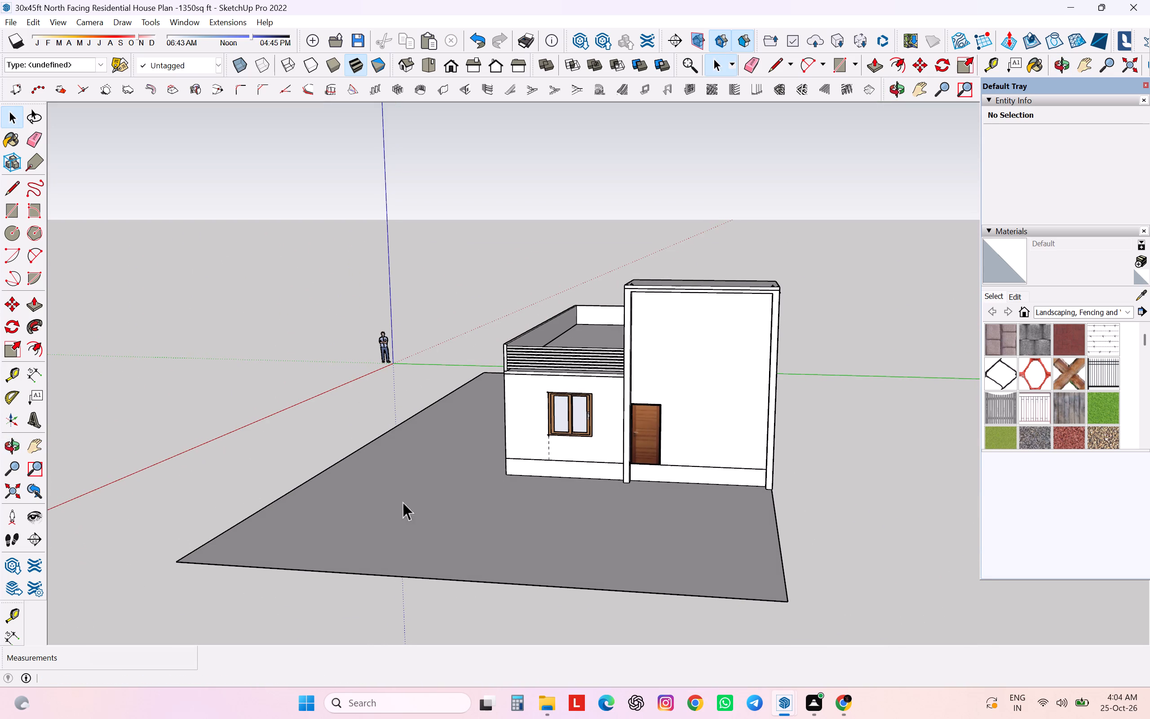
left_click(306, 537)
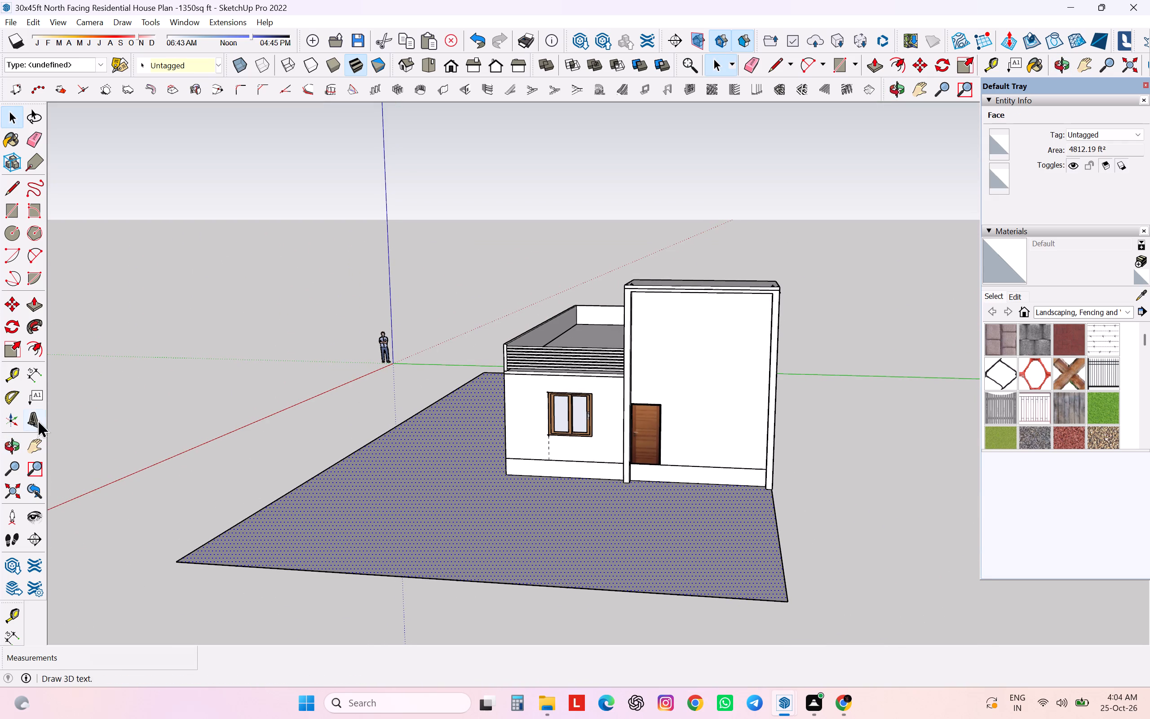
left_click(5, 348)
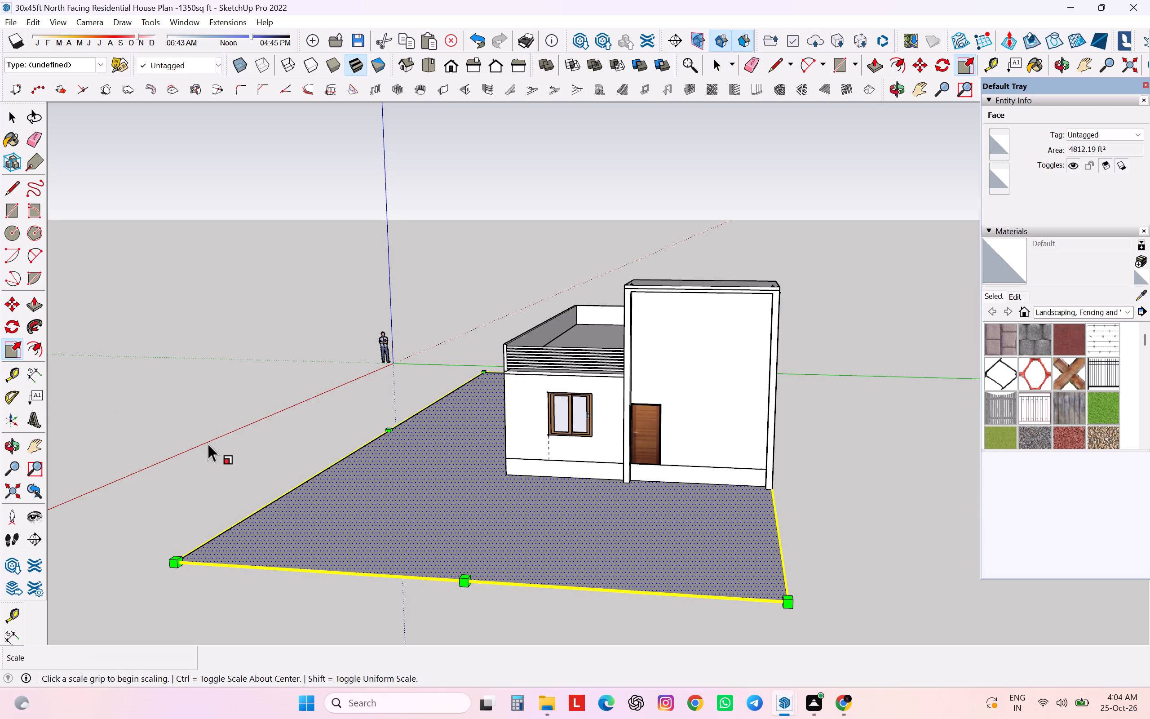
left_click(387, 435)
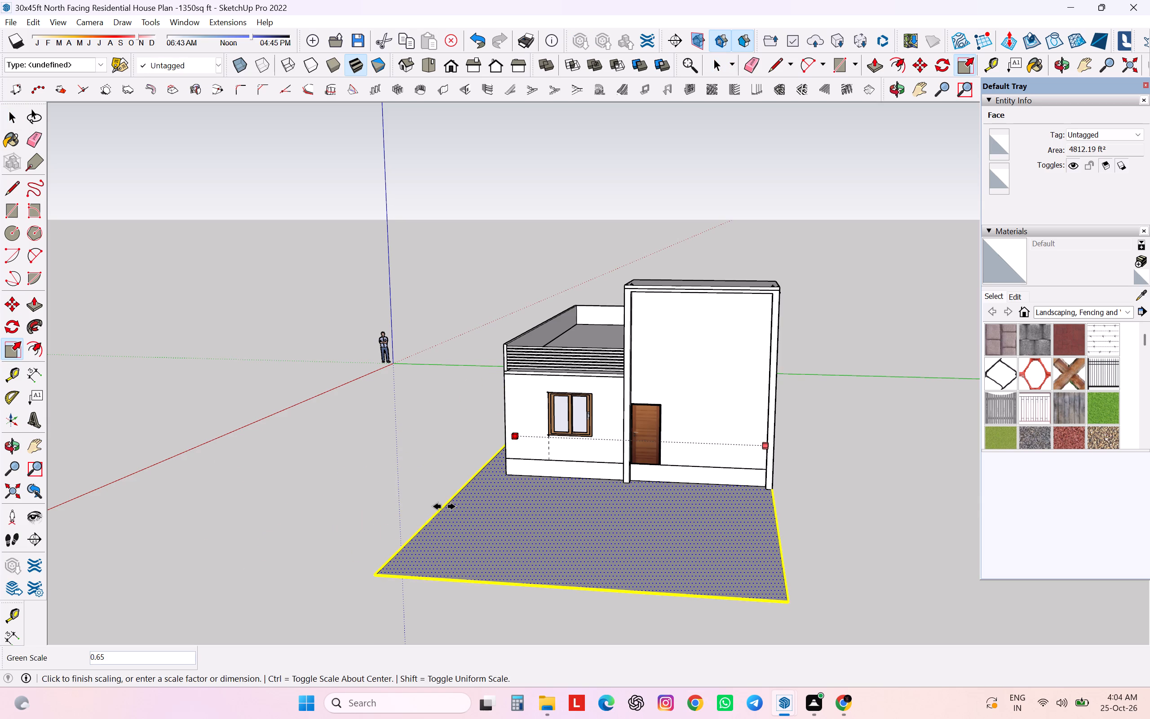
left_click(449, 517)
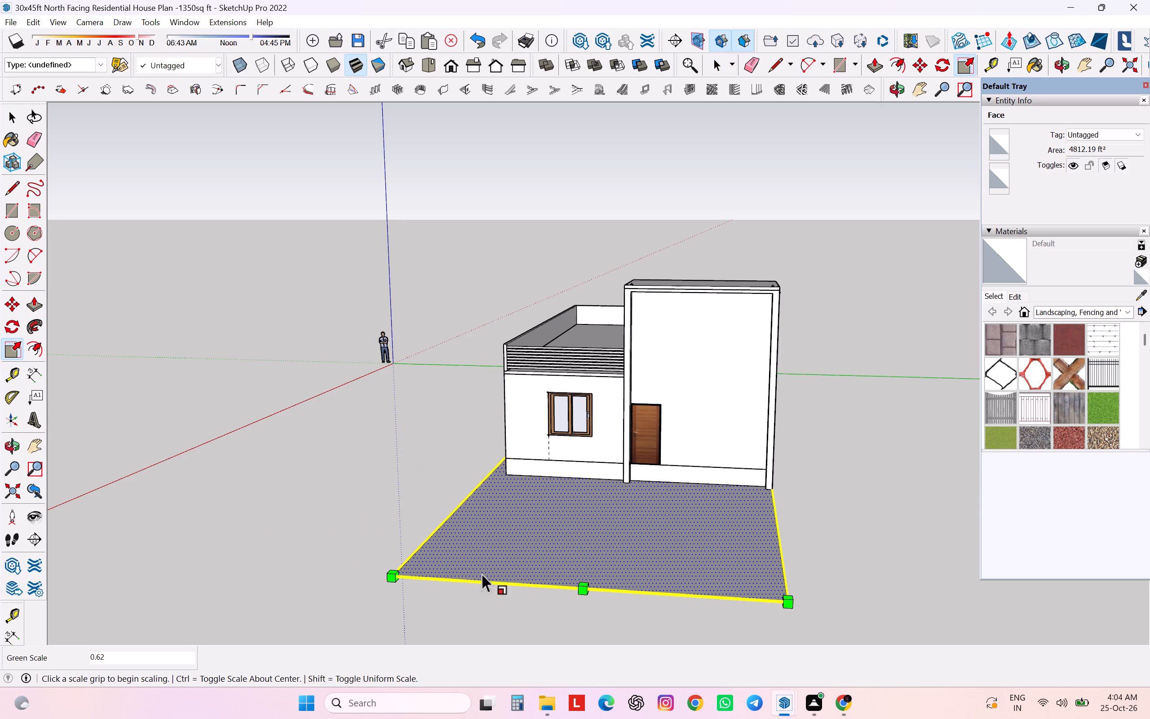
Scale the ground face to about 0.91 along the red axis, pulling its front edge towards the house.
left_click(583, 589)
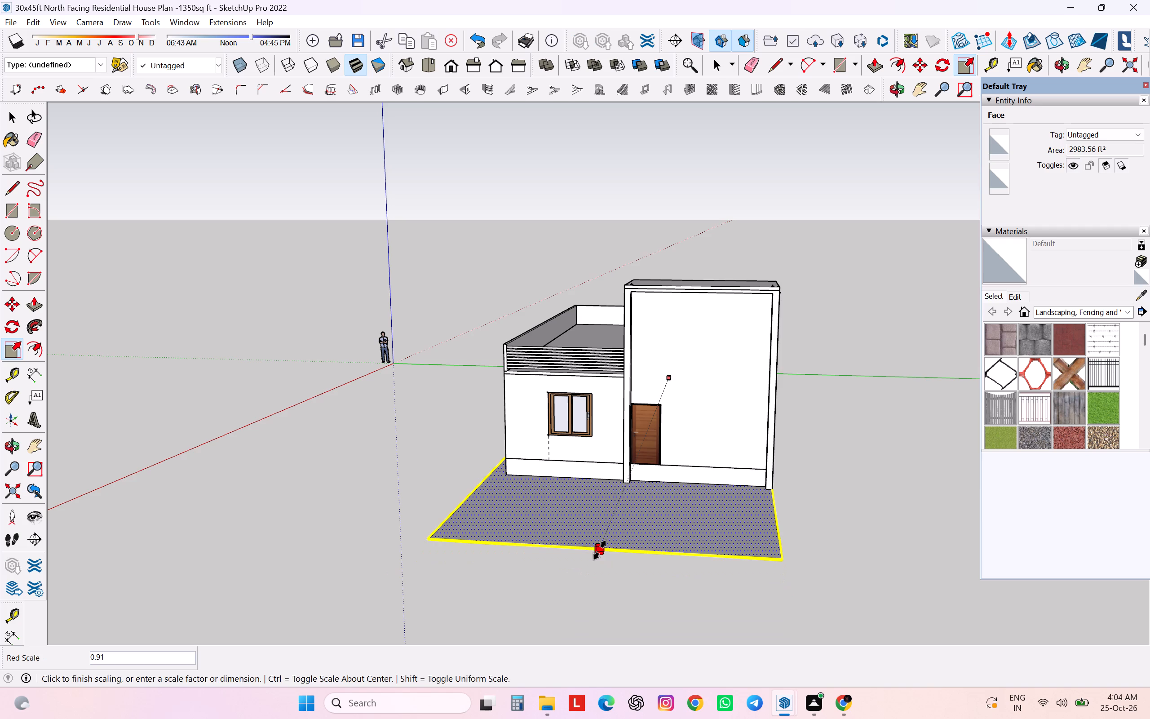
left_click(600, 550)
key("Escape")
key("Escape")
key("Escape")
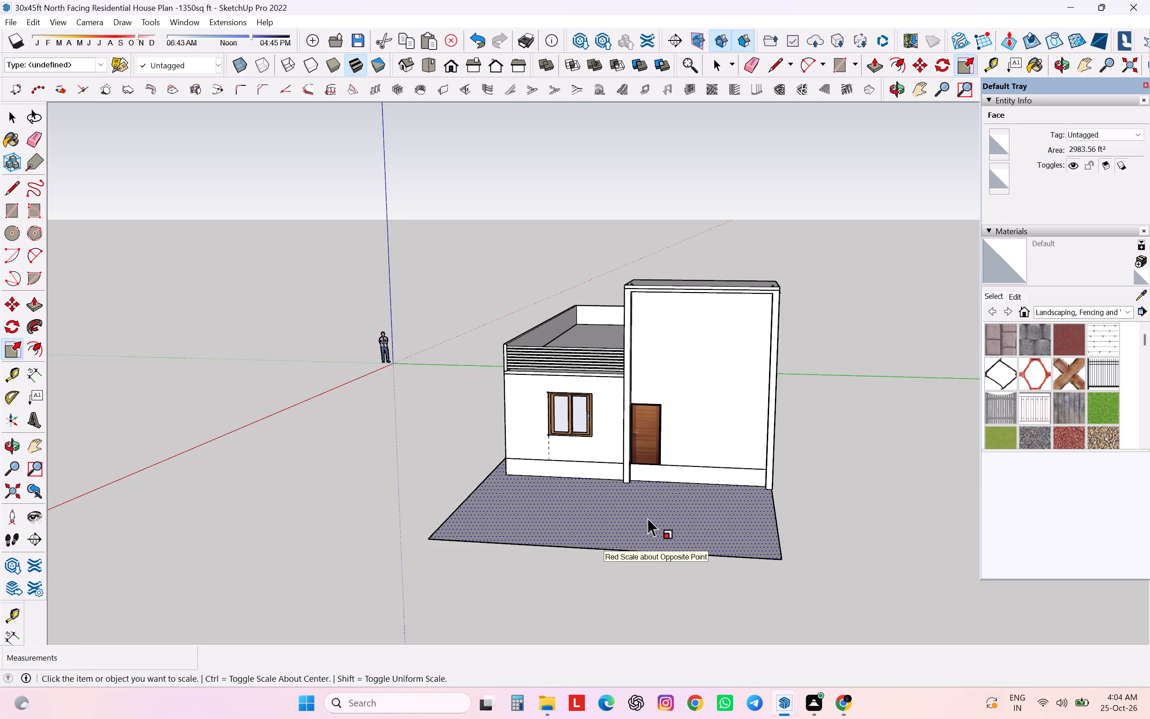
Paint the ground face with the Fencing Wood Old material.
middle_click_drag(647, 518, 666, 478)
middle_click_drag(666, 478, 649, 535)
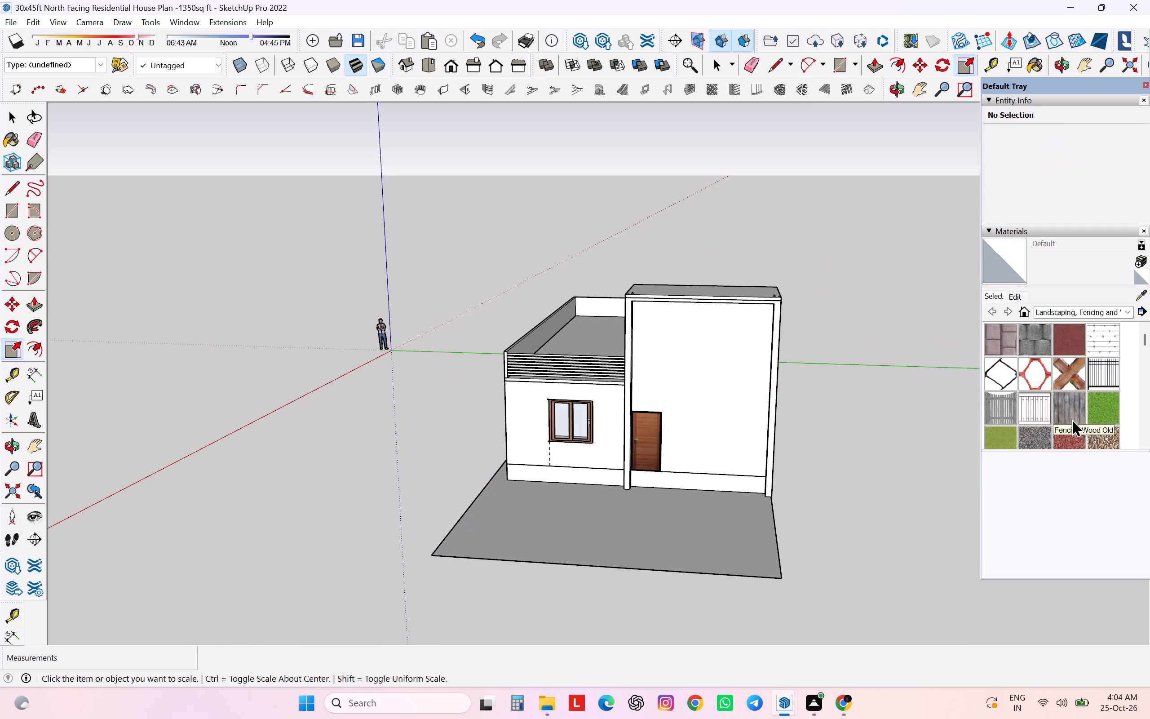
left_click(1069, 415)
left_click(710, 567)
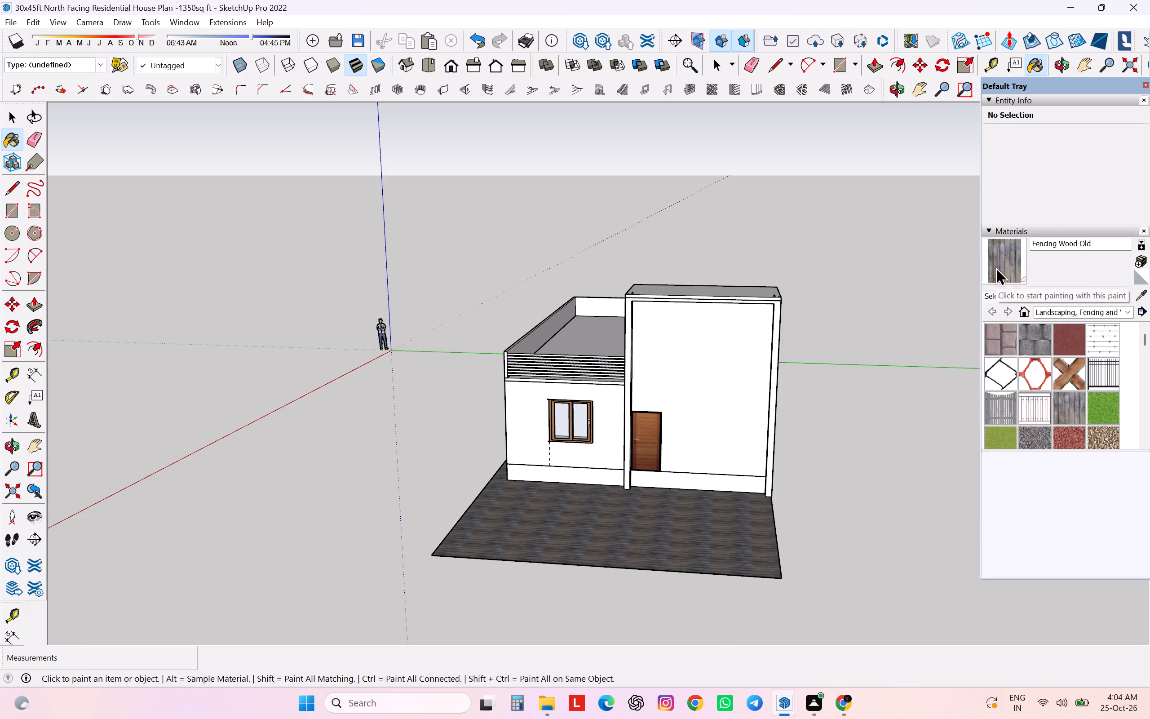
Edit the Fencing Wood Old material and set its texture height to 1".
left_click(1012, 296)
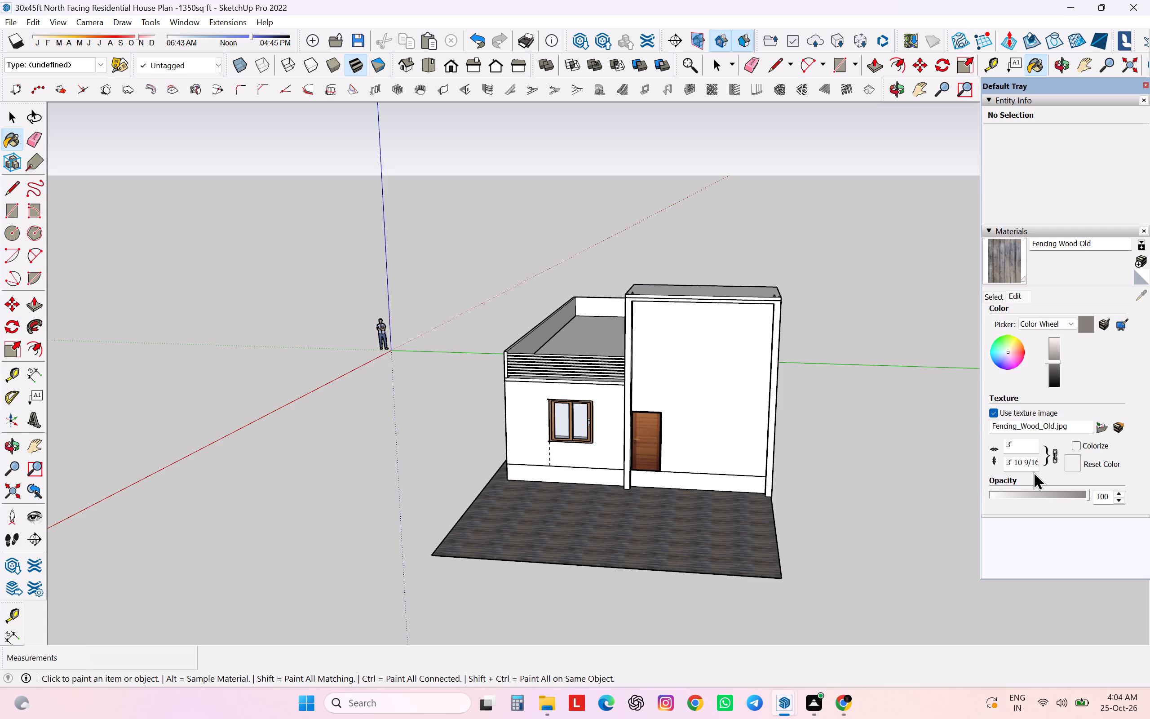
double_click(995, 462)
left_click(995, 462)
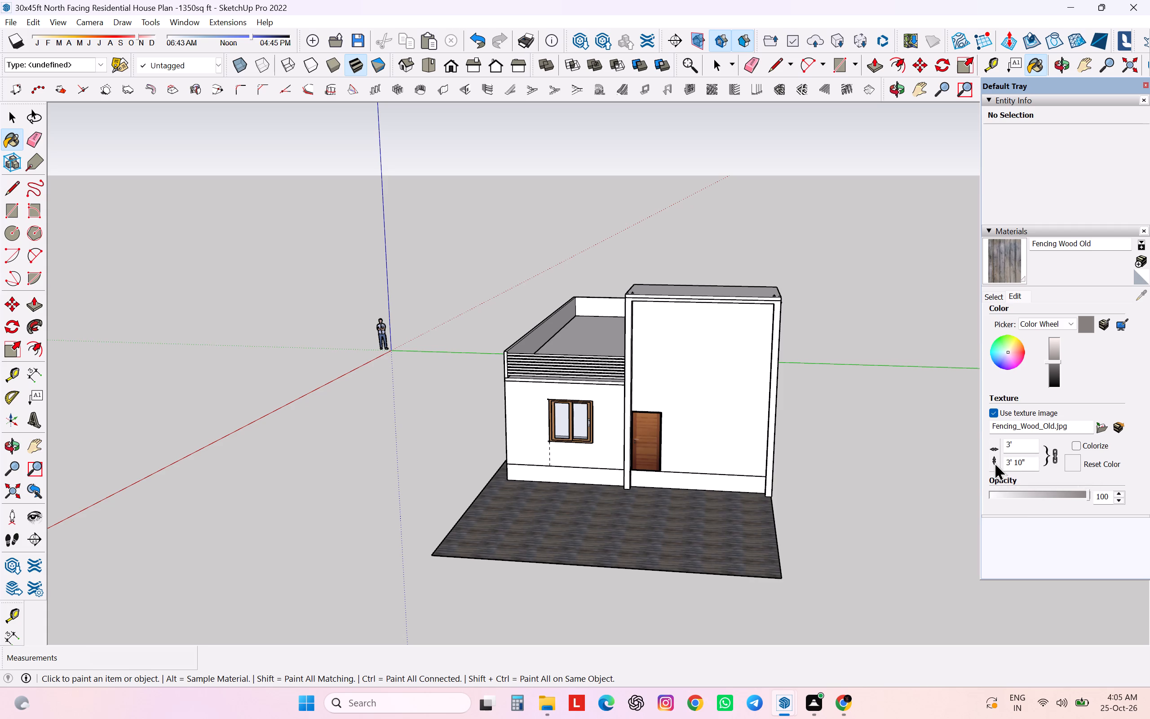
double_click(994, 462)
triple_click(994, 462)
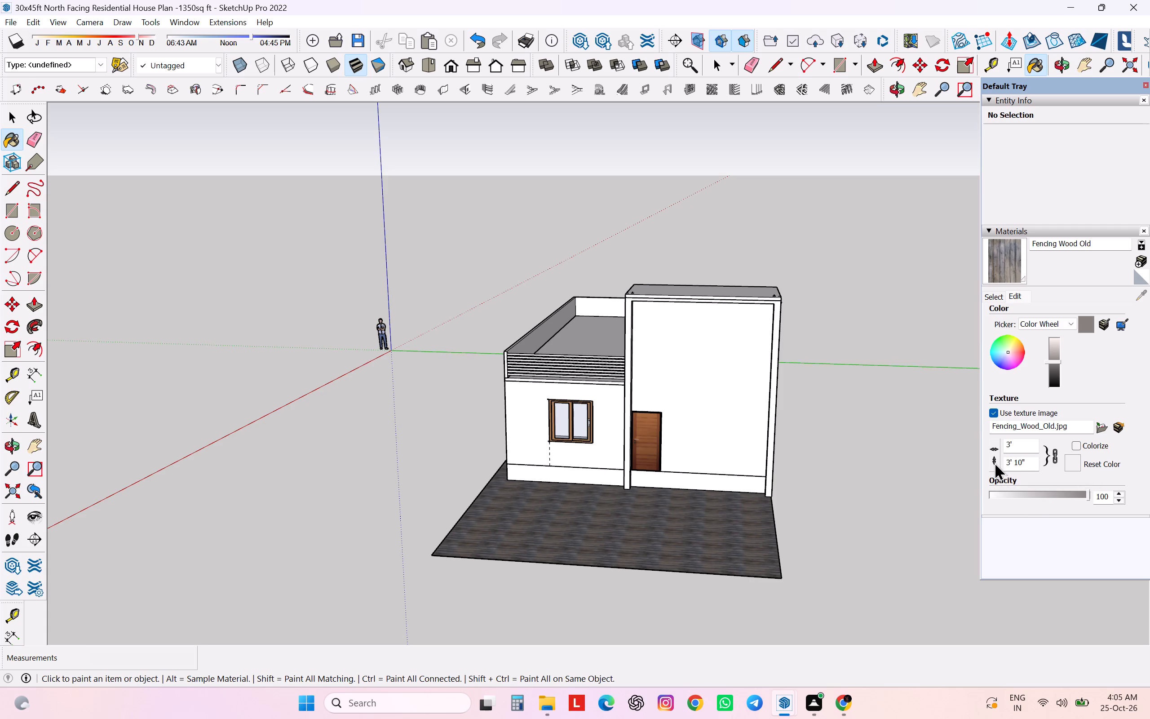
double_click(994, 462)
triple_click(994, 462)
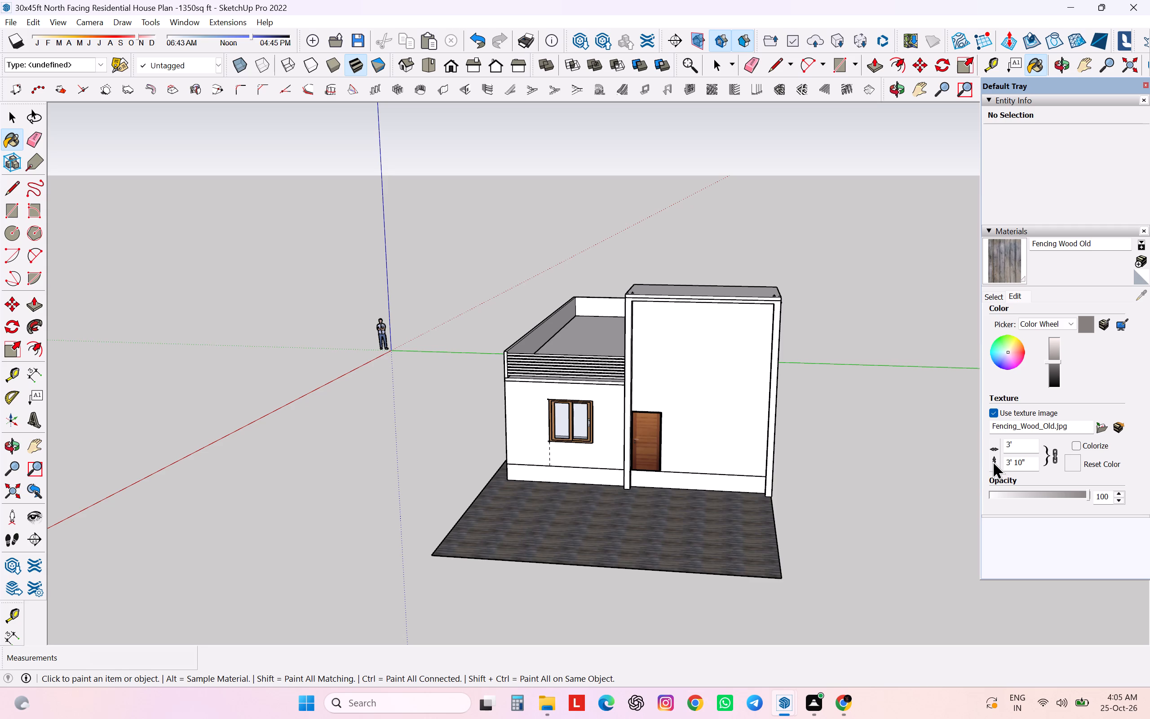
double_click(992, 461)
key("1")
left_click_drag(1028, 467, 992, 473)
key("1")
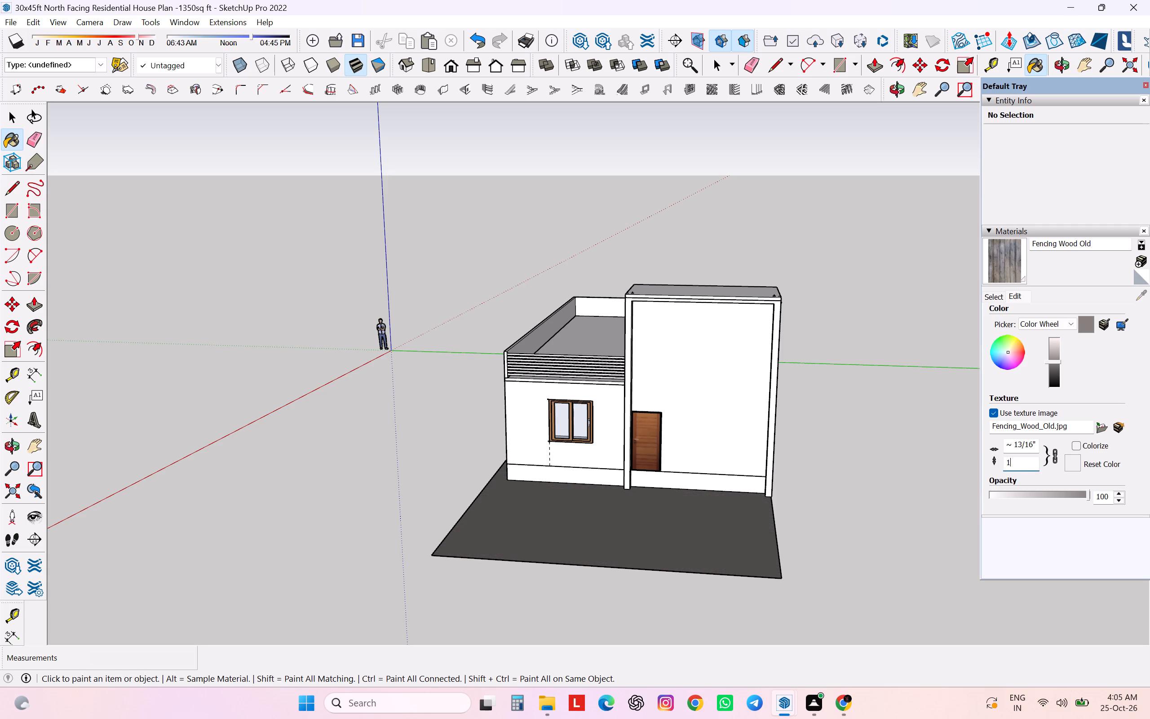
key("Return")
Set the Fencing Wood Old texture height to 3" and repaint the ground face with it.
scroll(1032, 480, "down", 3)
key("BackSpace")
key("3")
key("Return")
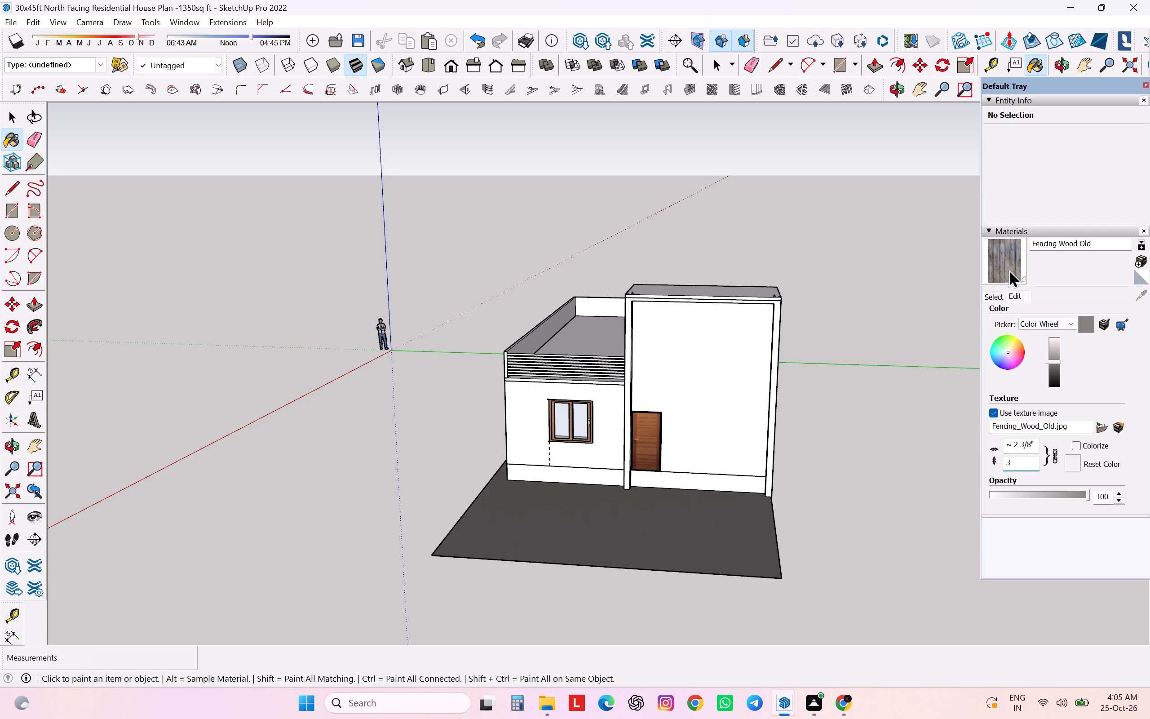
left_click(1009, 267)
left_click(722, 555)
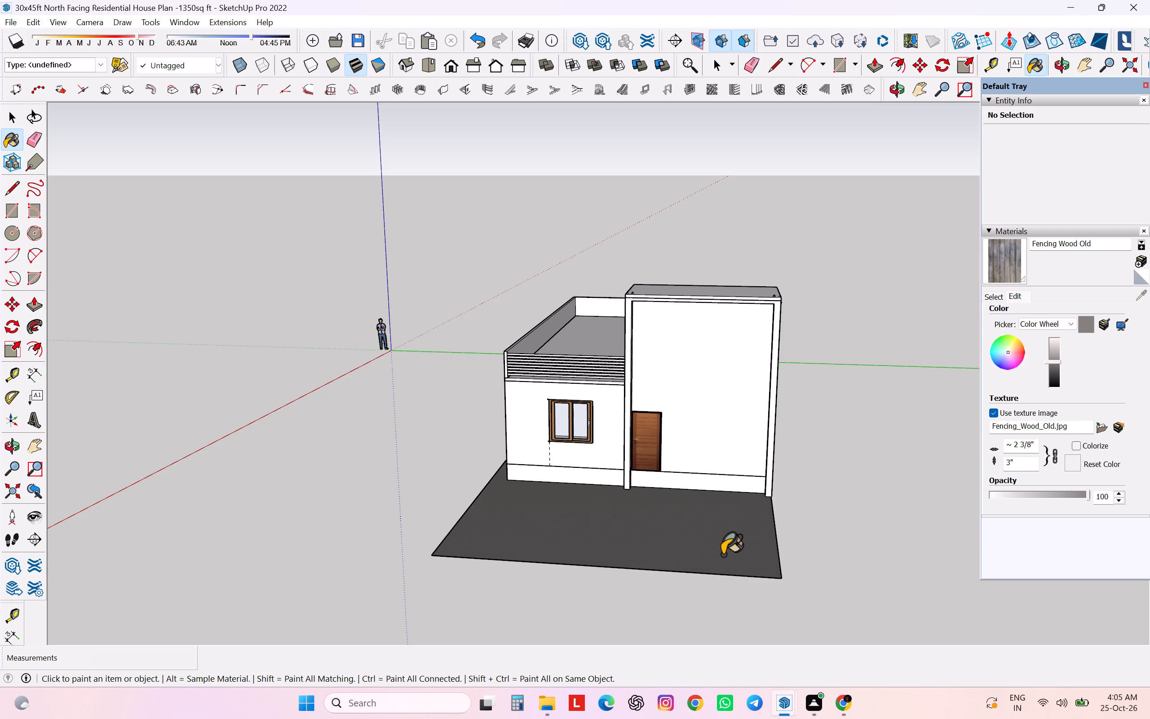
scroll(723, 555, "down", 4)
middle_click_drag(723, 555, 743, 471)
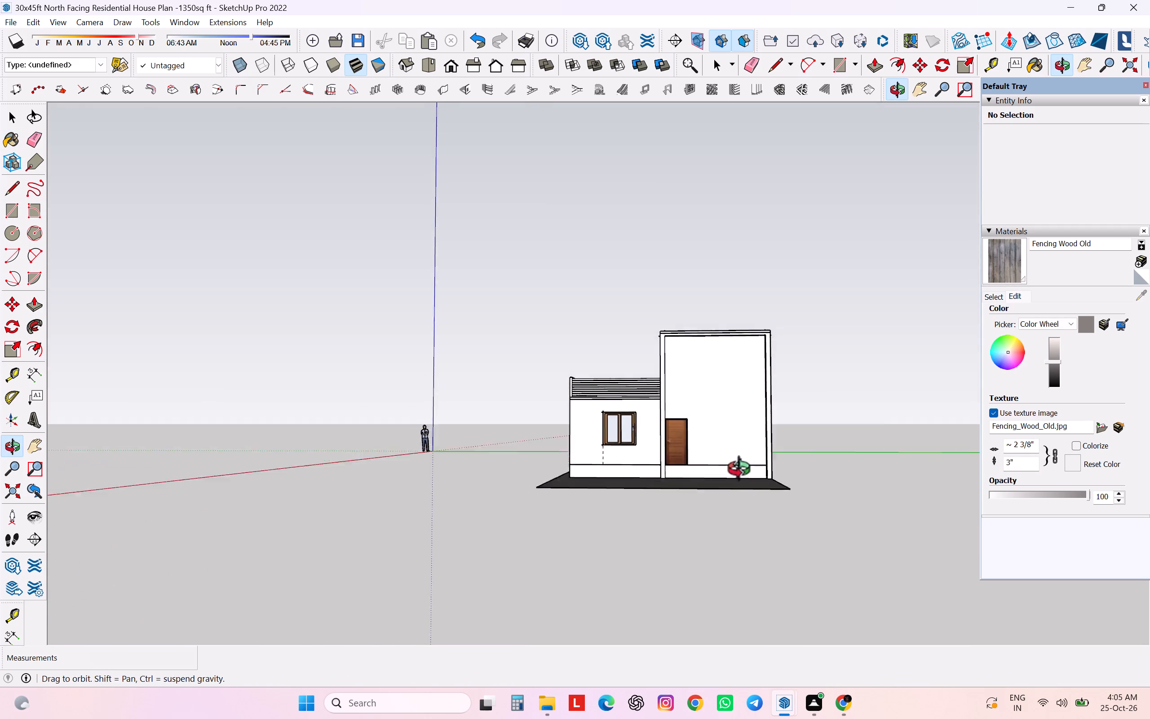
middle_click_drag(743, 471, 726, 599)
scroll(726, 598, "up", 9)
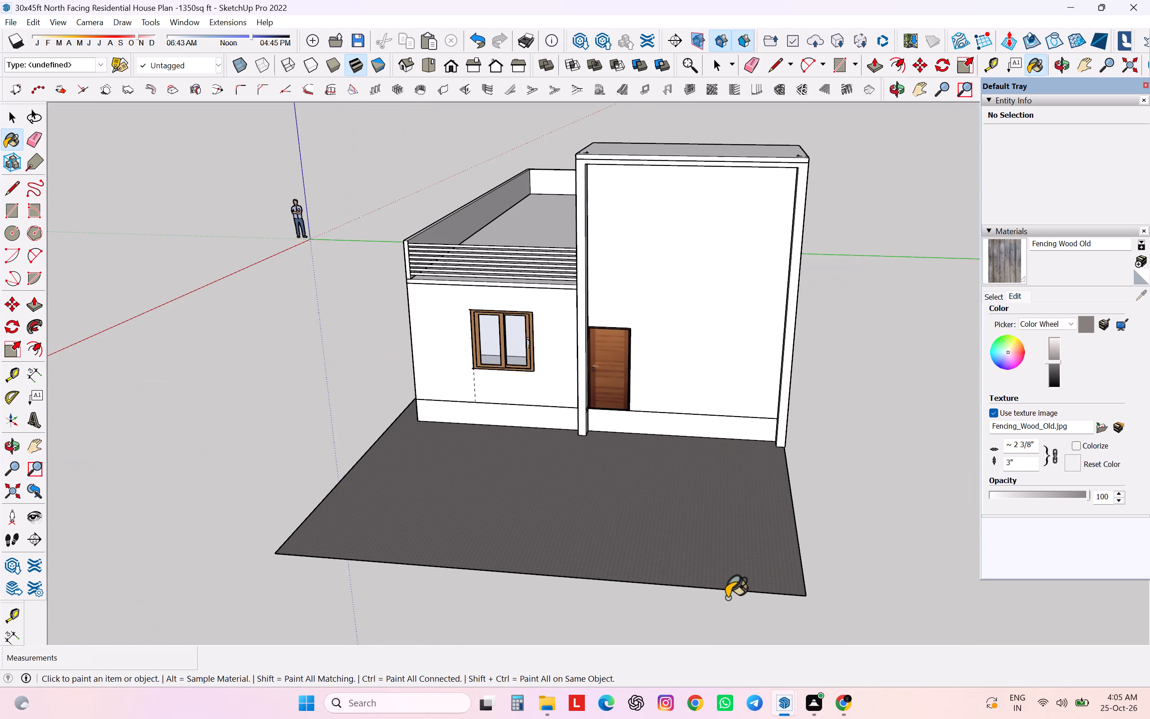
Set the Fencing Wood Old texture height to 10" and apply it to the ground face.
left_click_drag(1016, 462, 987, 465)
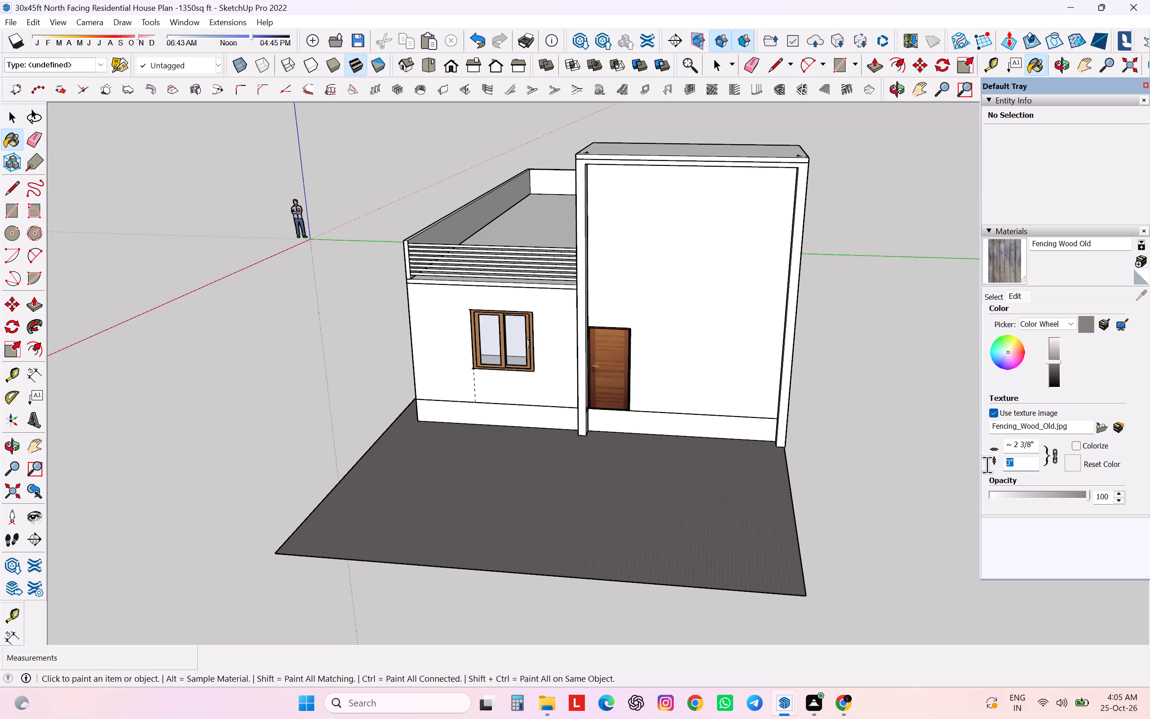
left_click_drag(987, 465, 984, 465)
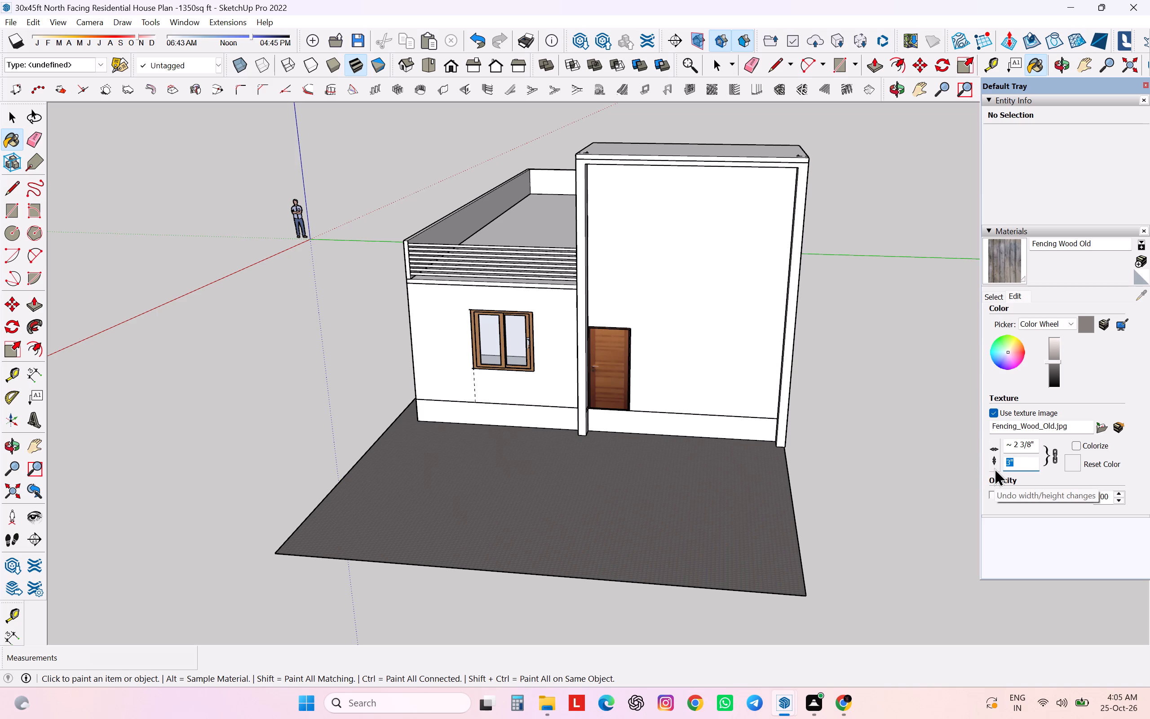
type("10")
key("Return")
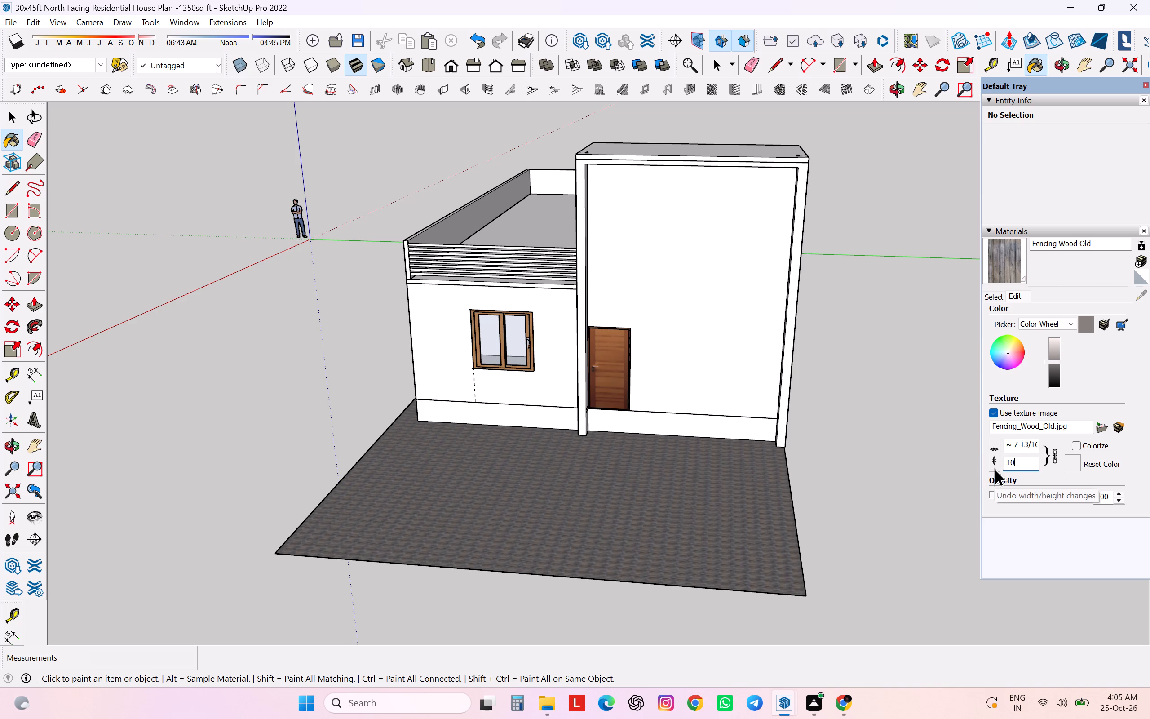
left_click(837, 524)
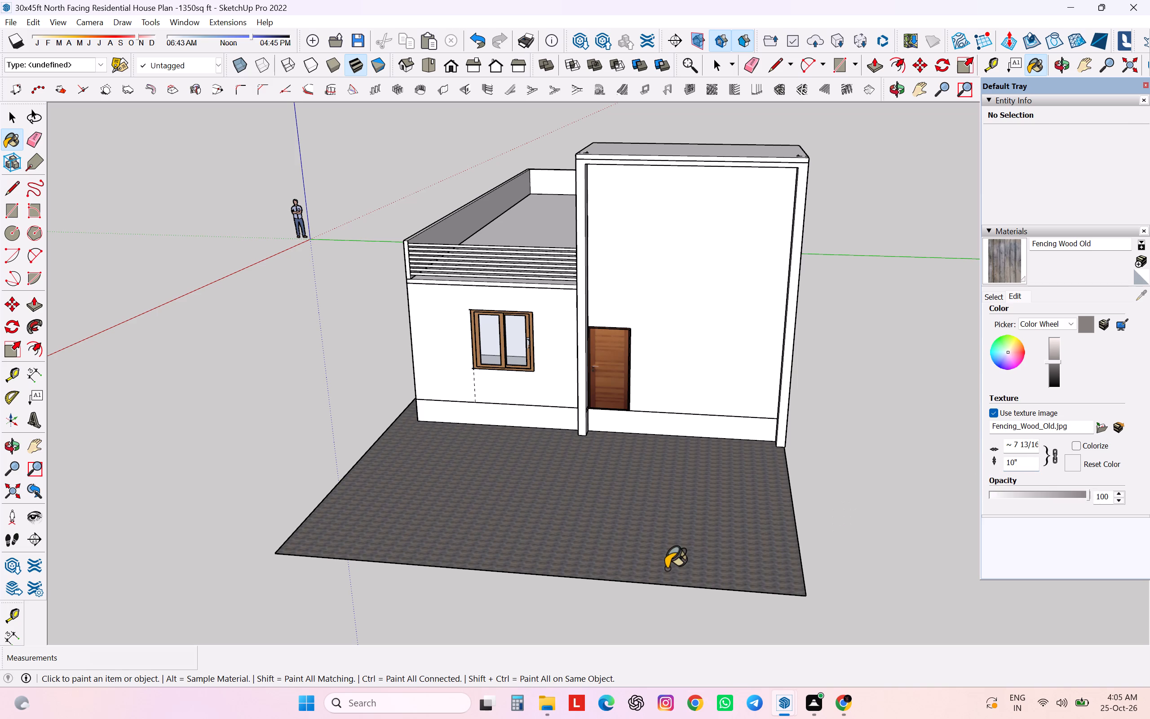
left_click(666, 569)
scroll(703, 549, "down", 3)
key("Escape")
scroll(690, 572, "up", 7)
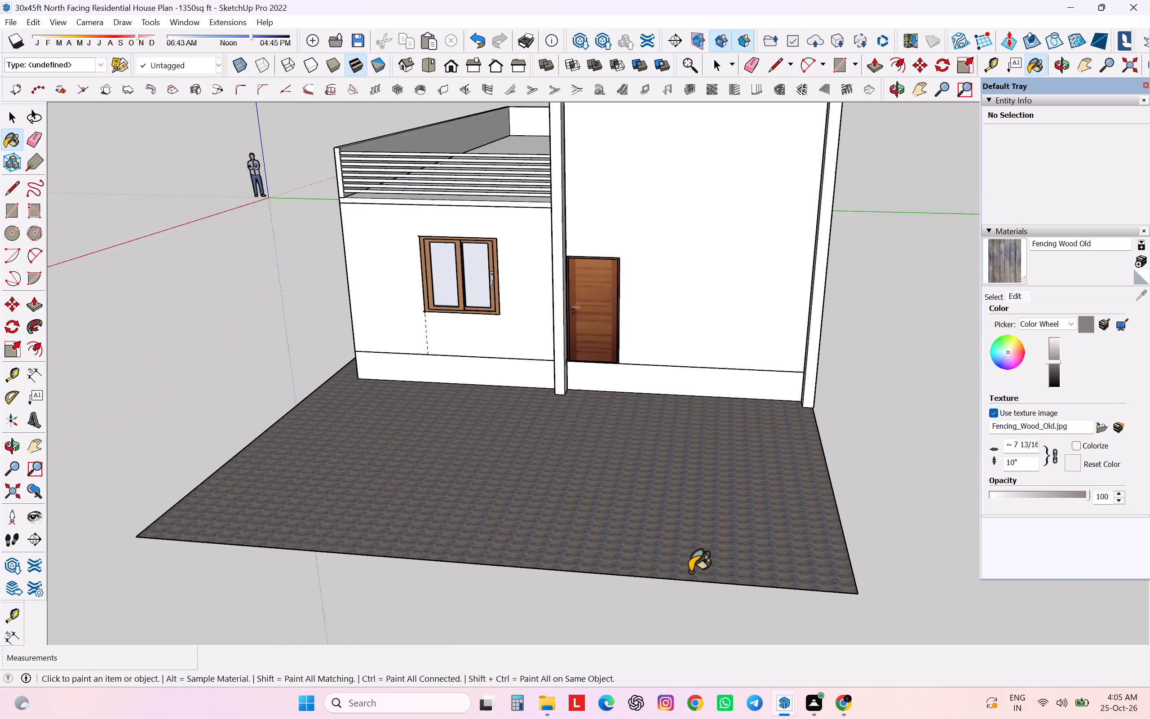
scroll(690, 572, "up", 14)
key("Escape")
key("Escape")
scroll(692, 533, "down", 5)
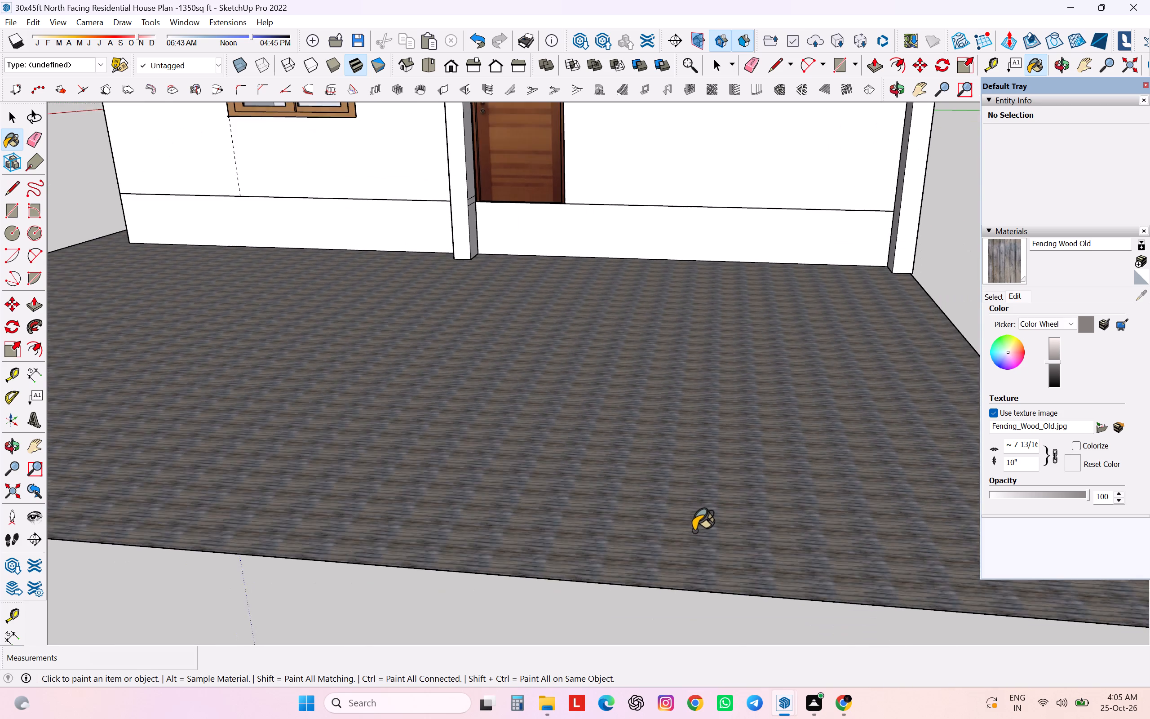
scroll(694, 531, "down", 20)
Undo the texture size changes and the Fencing Wood Old paint on the ground face.
key("ctrl+z")
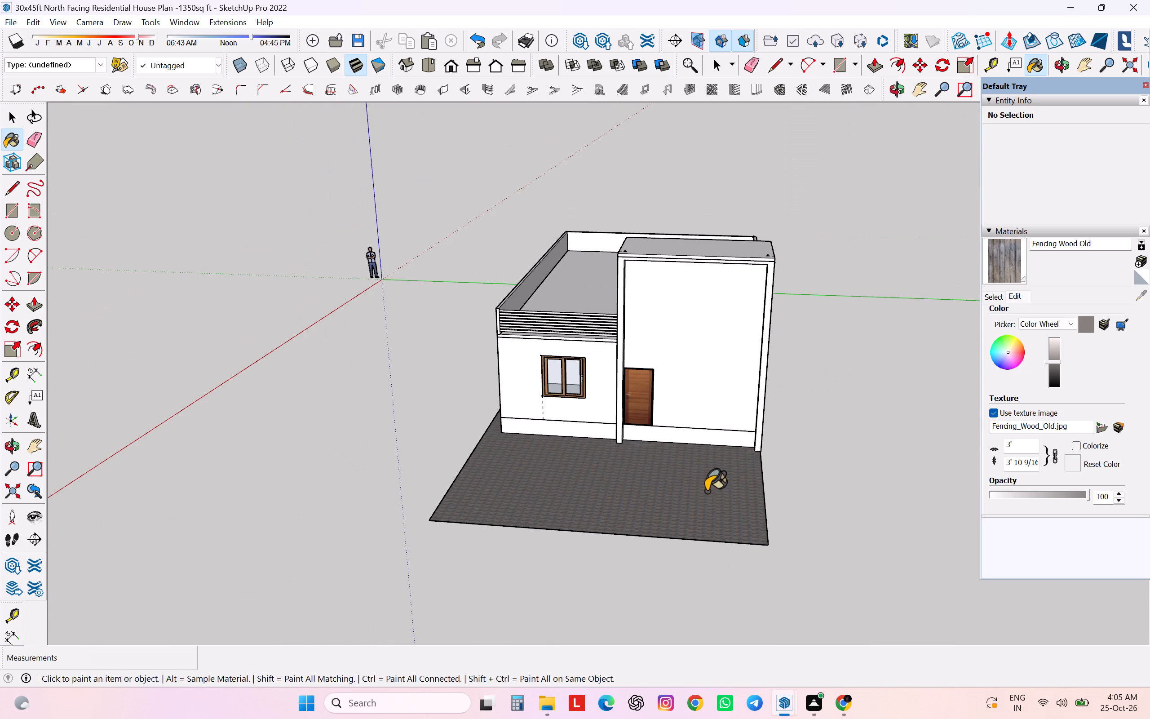
key("ctrl+z")
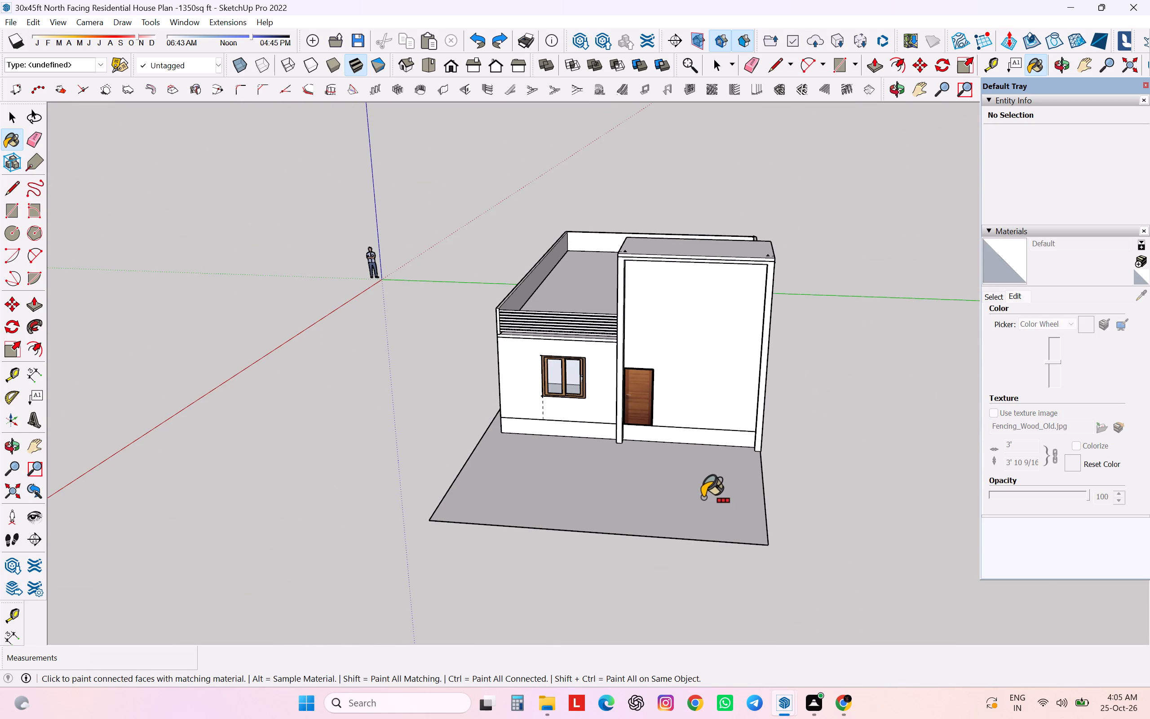
Push/Pull the ground face by 0.5" to give it thickness.
key("p")
left_click(701, 501)
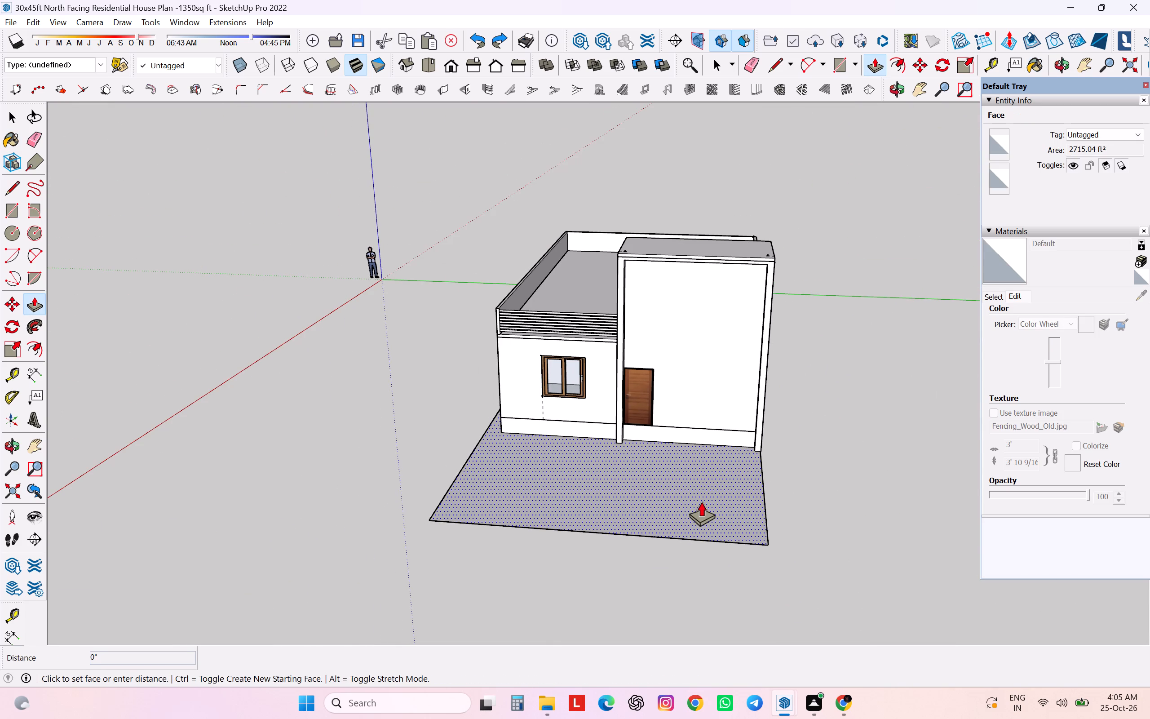
type(".5")
key("Return")
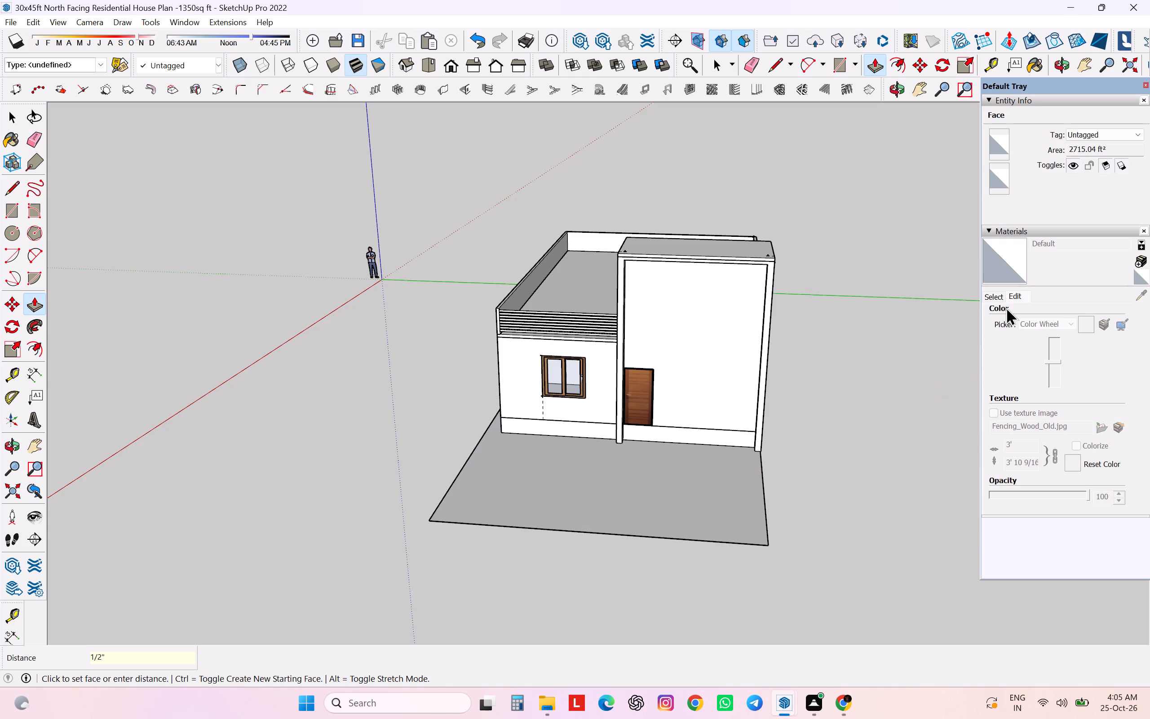
key("space")
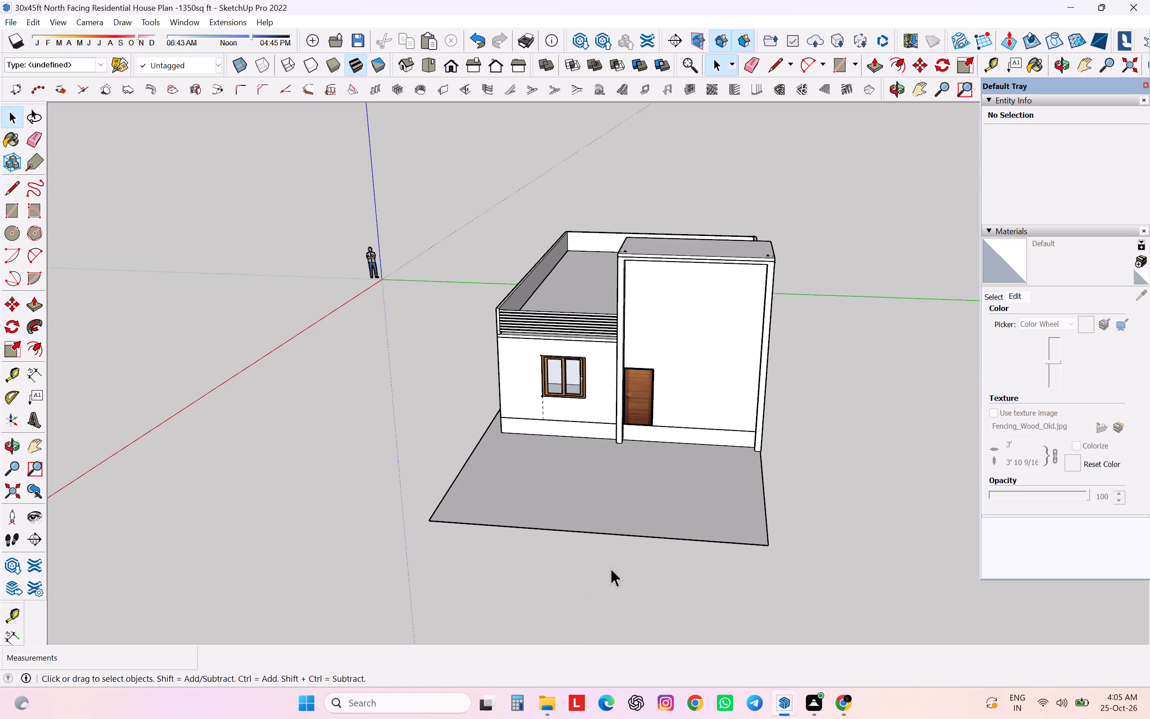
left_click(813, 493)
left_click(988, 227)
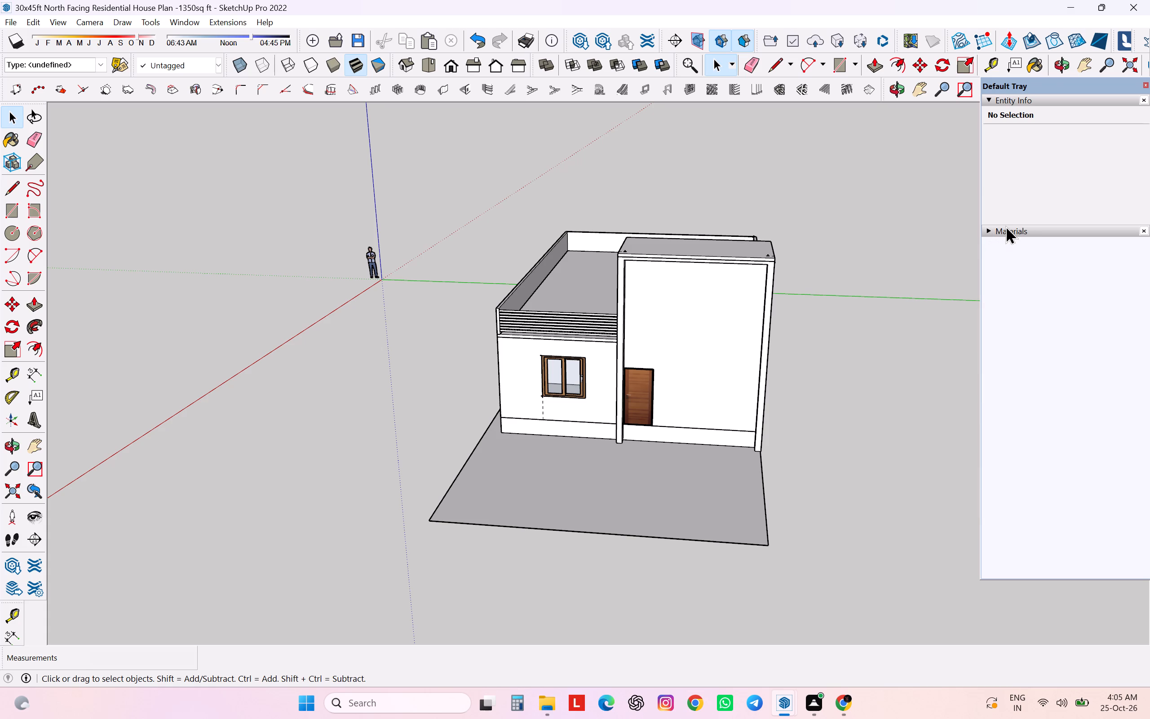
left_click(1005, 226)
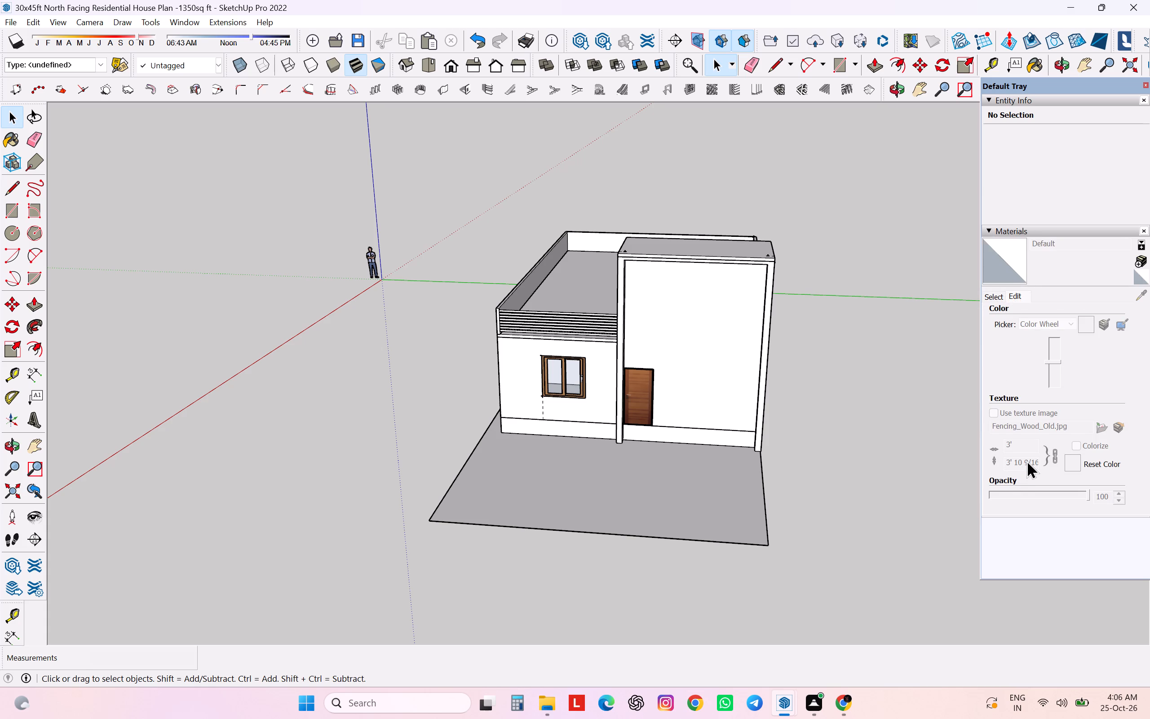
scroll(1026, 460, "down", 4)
Paint the whole house group with Color M01 from the Colors material collection.
left_click(699, 355)
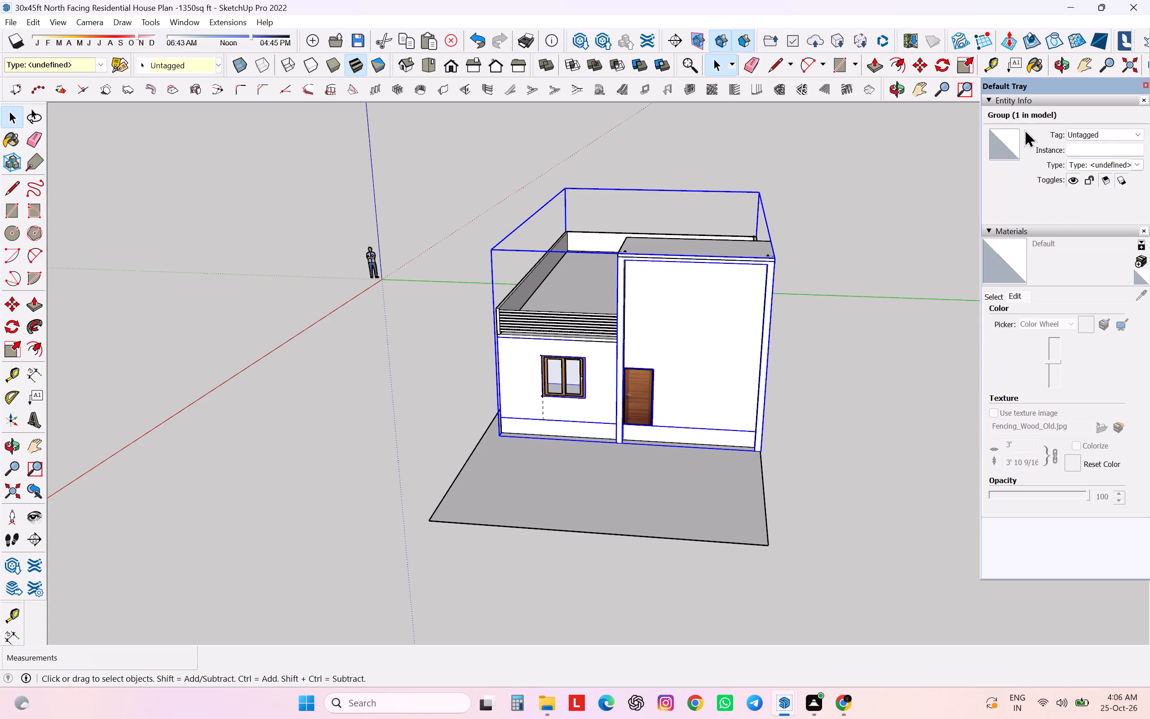
left_click(988, 230)
left_click(988, 230)
left_click(1003, 297)
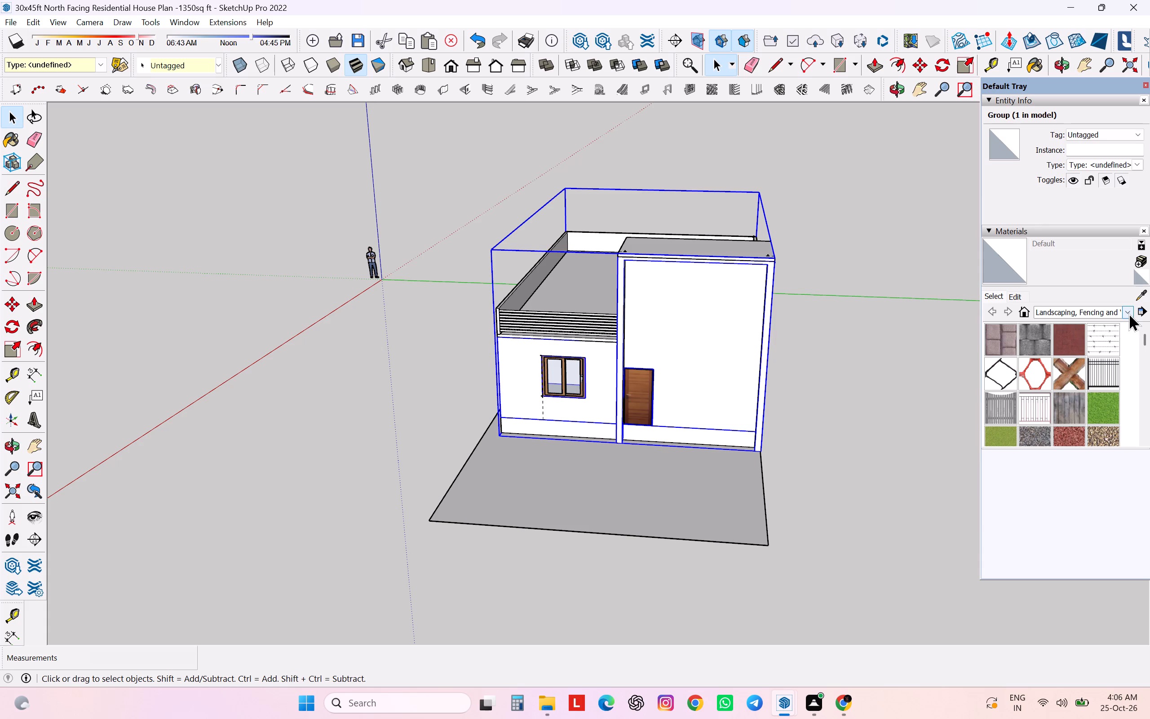
left_click(1128, 311)
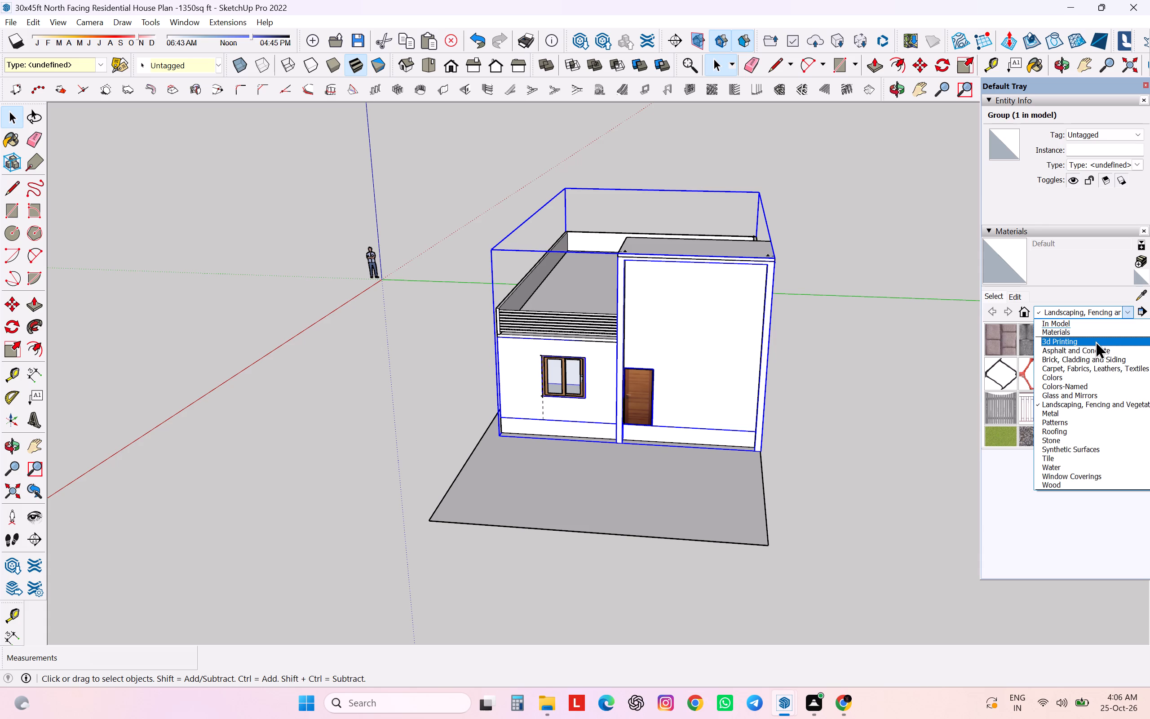
left_click(1095, 341)
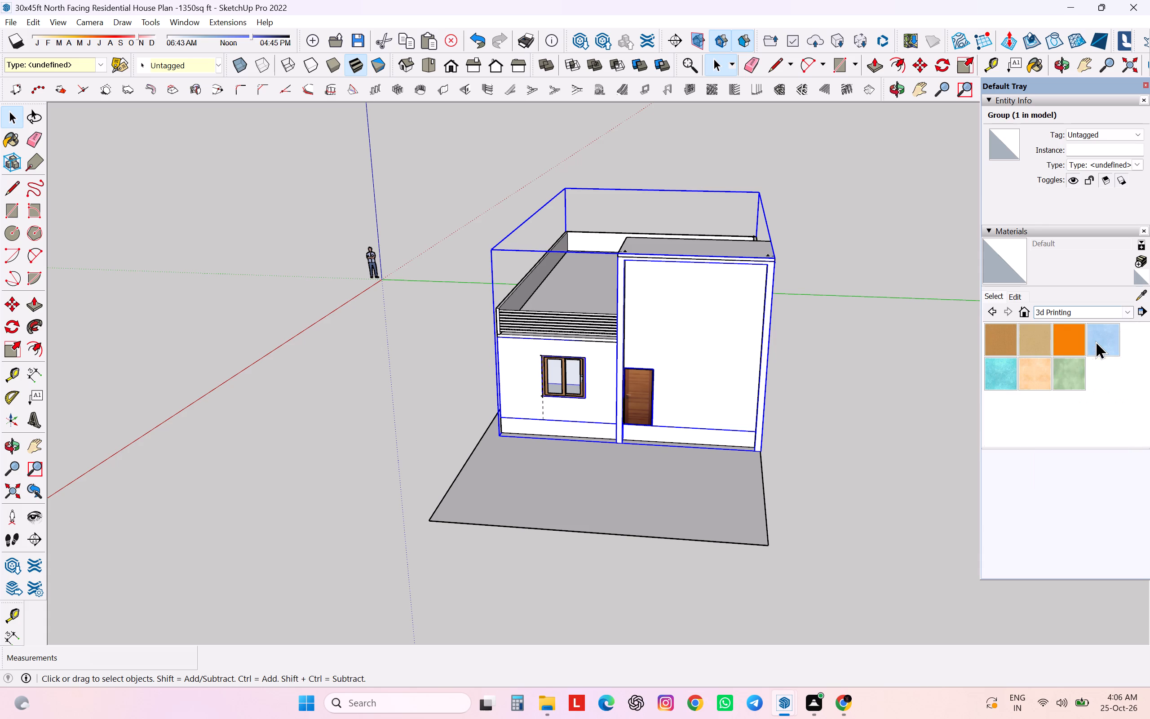
left_click(1126, 312)
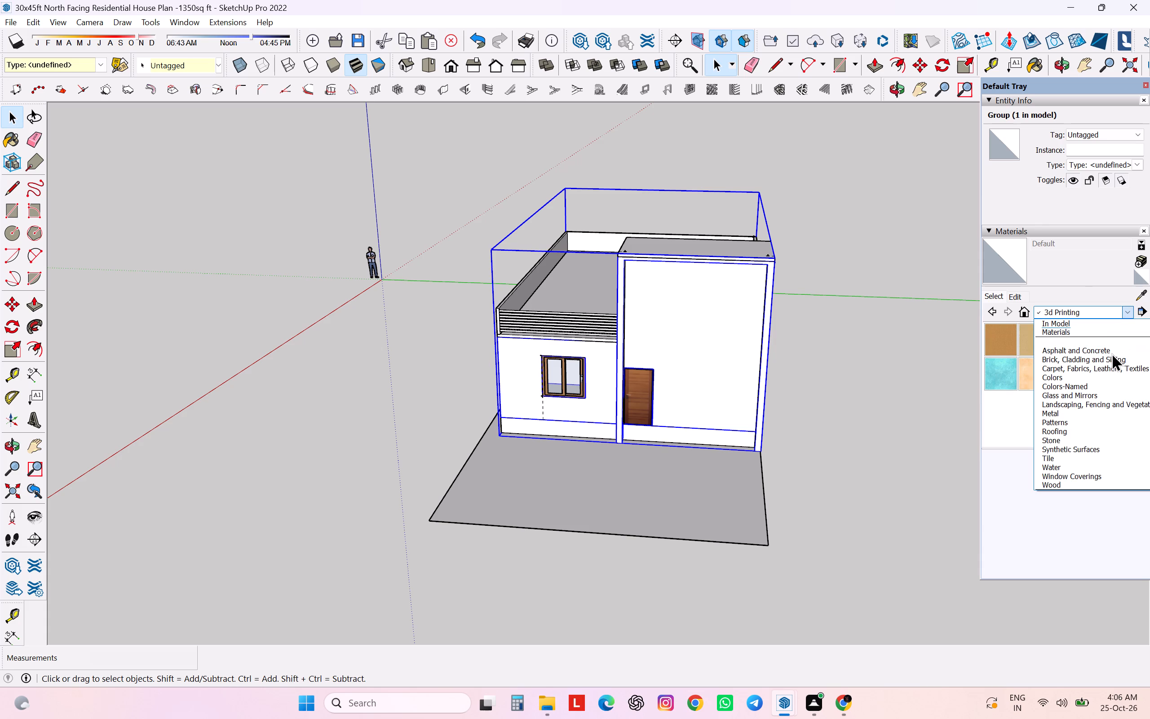
scroll(1084, 455, "down", 2)
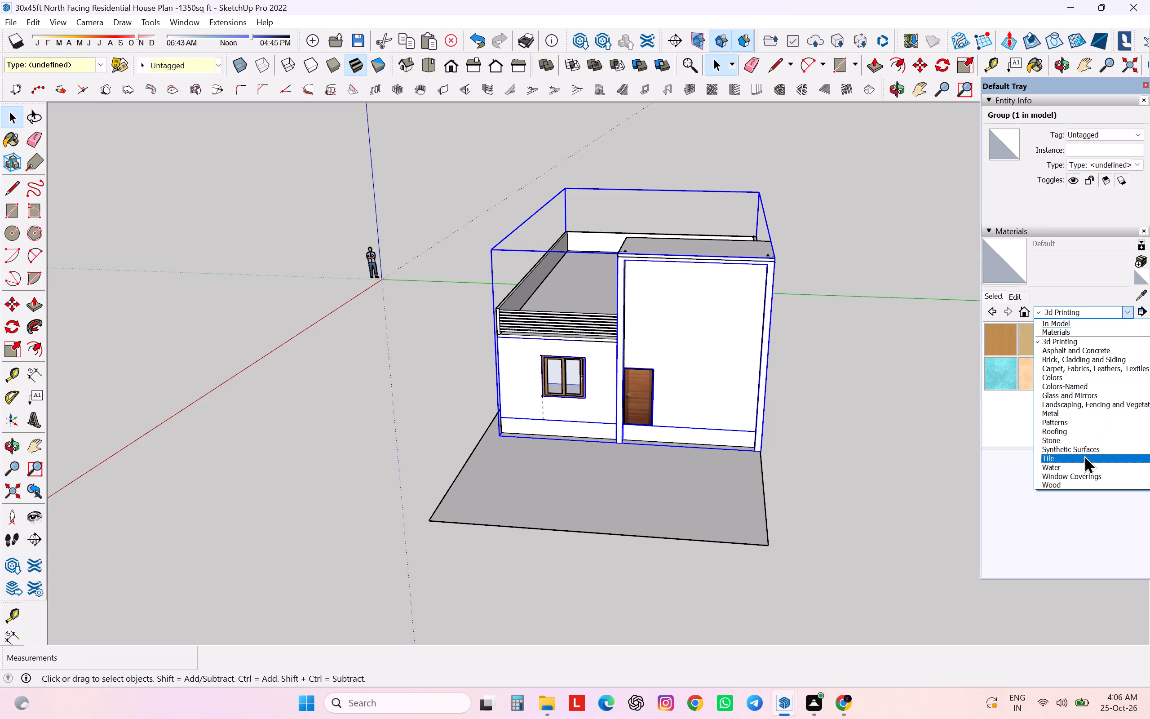
left_click(1044, 373)
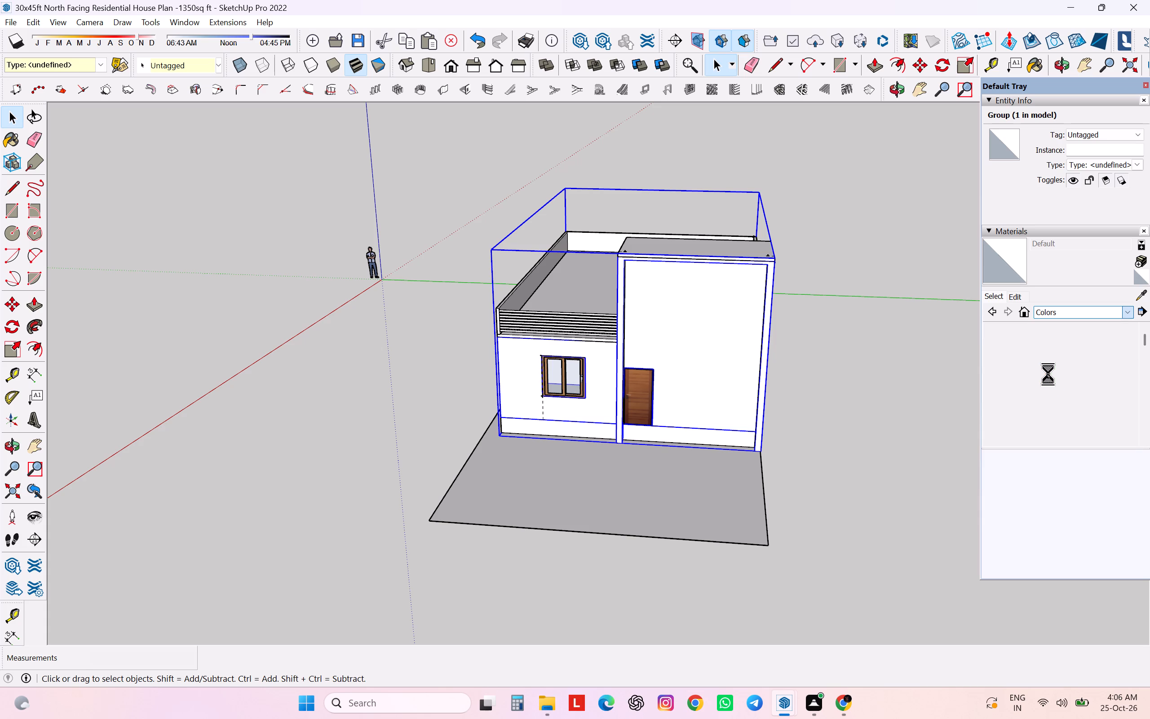
scroll(1042, 349, "down", 15)
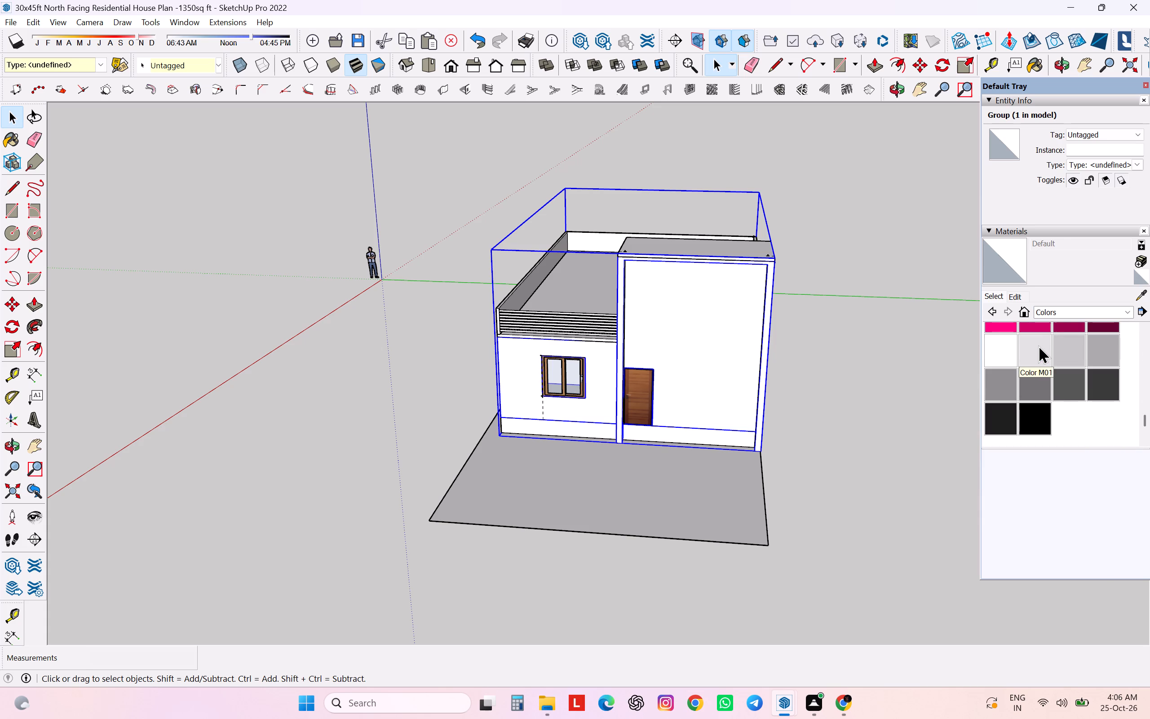
left_click(1038, 345)
left_click(682, 396)
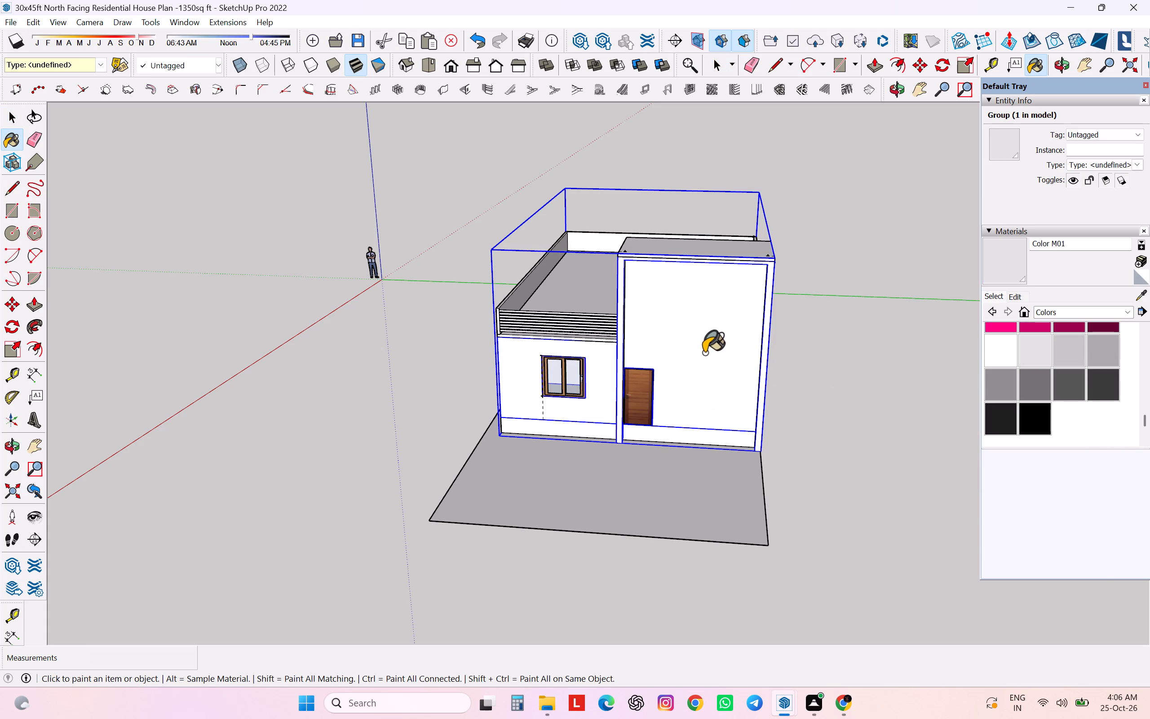
left_click(704, 353)
left_click(704, 353)
left_click(535, 353)
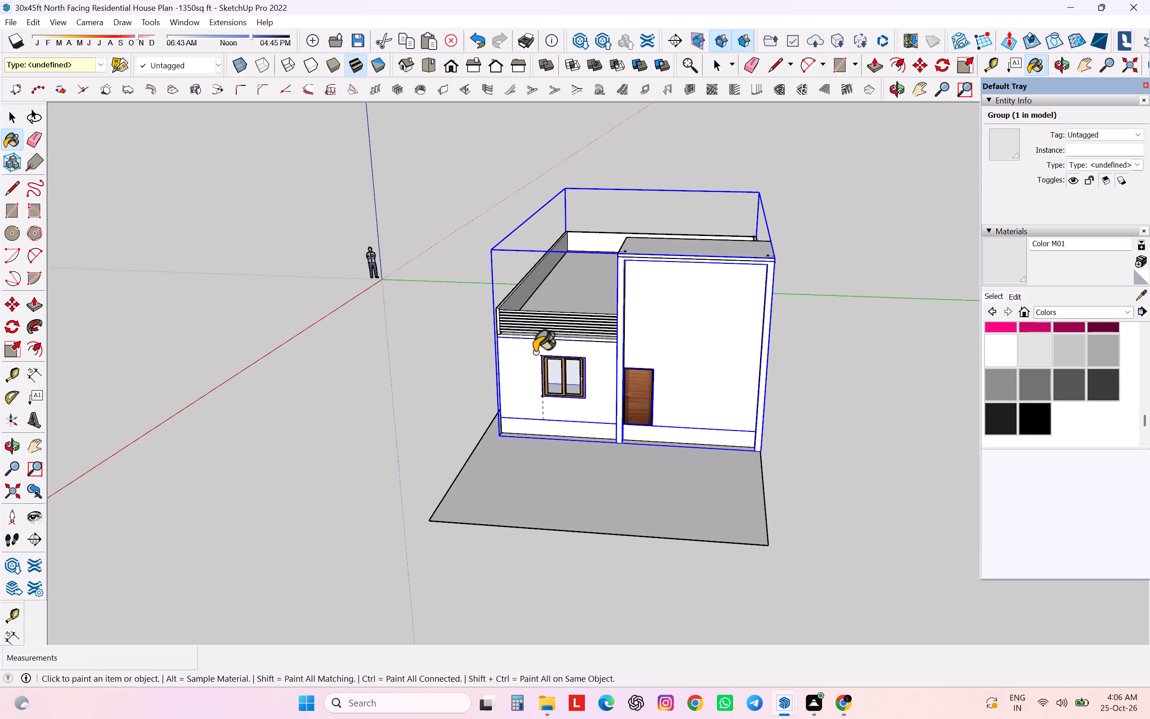
key("space")
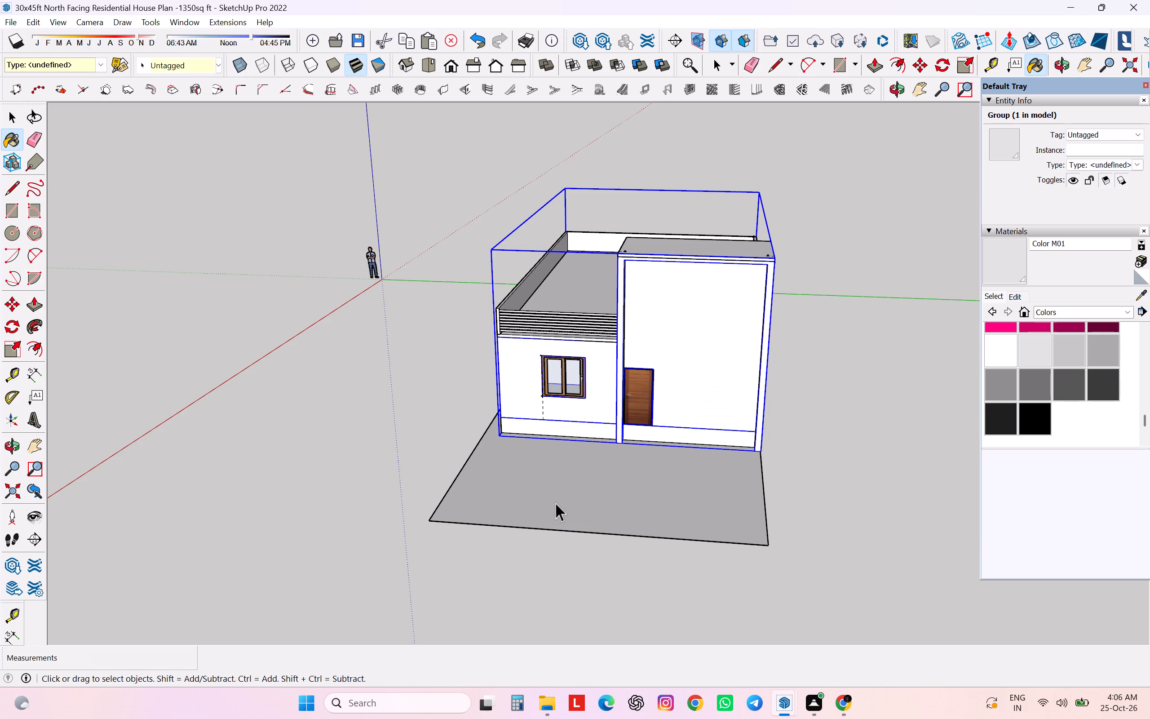
left_click(488, 518)
left_click(730, 344)
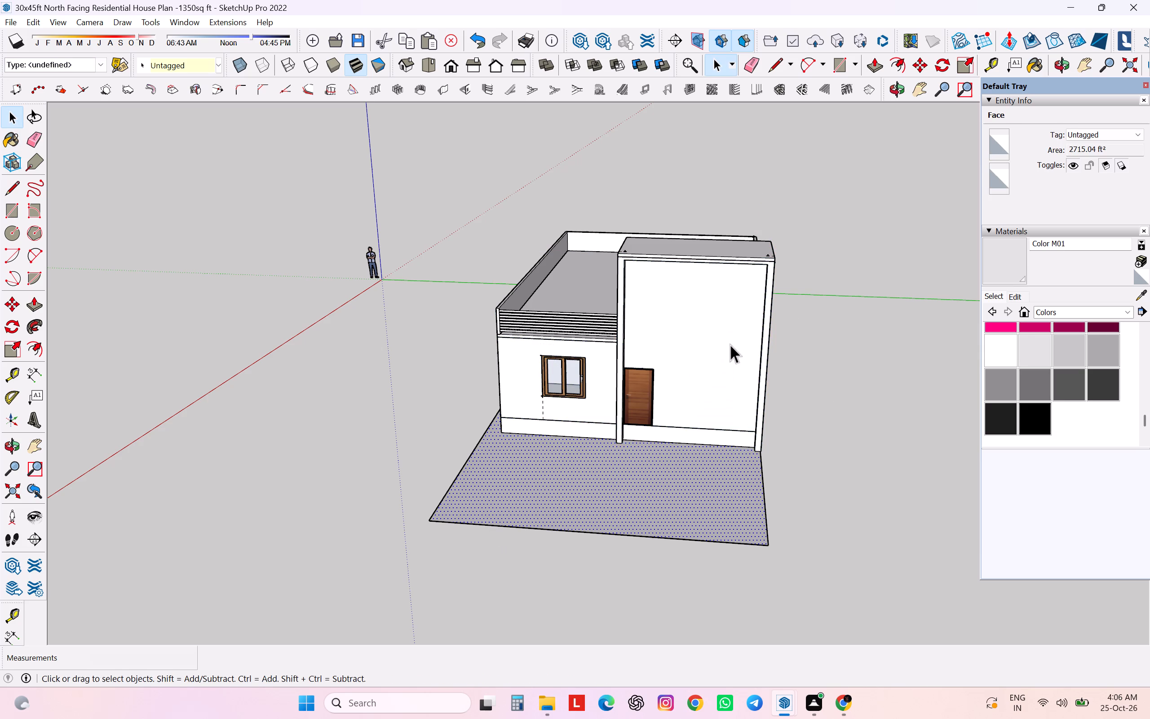
left_click(841, 374)
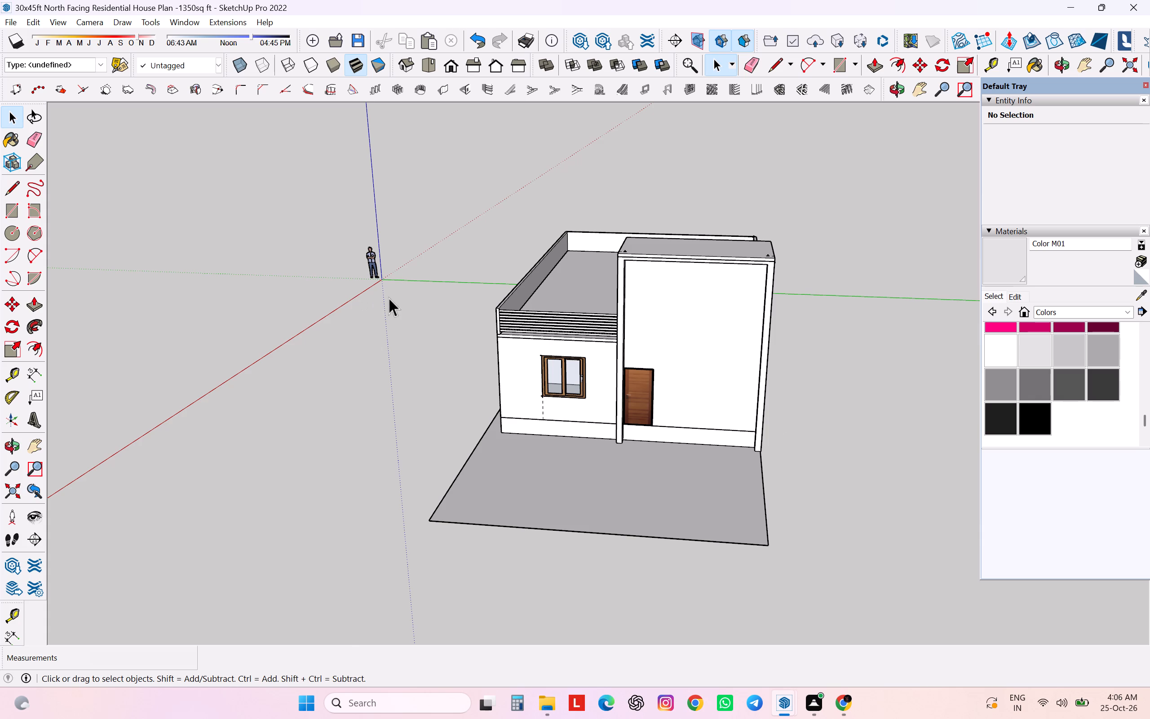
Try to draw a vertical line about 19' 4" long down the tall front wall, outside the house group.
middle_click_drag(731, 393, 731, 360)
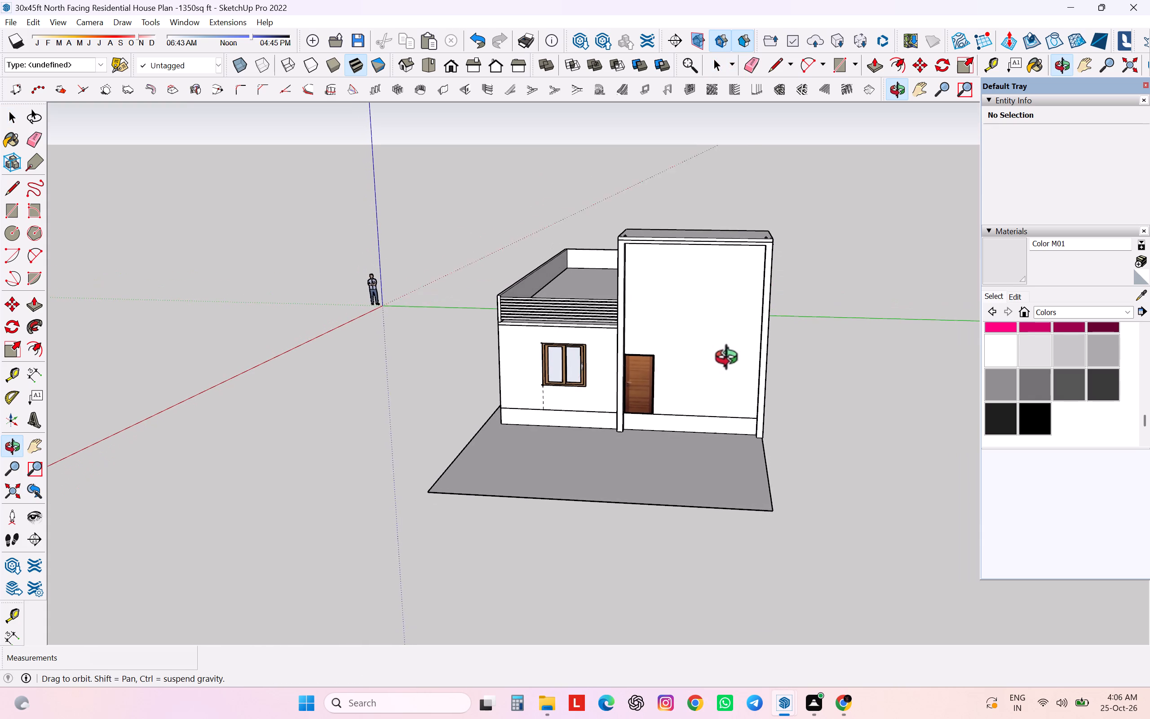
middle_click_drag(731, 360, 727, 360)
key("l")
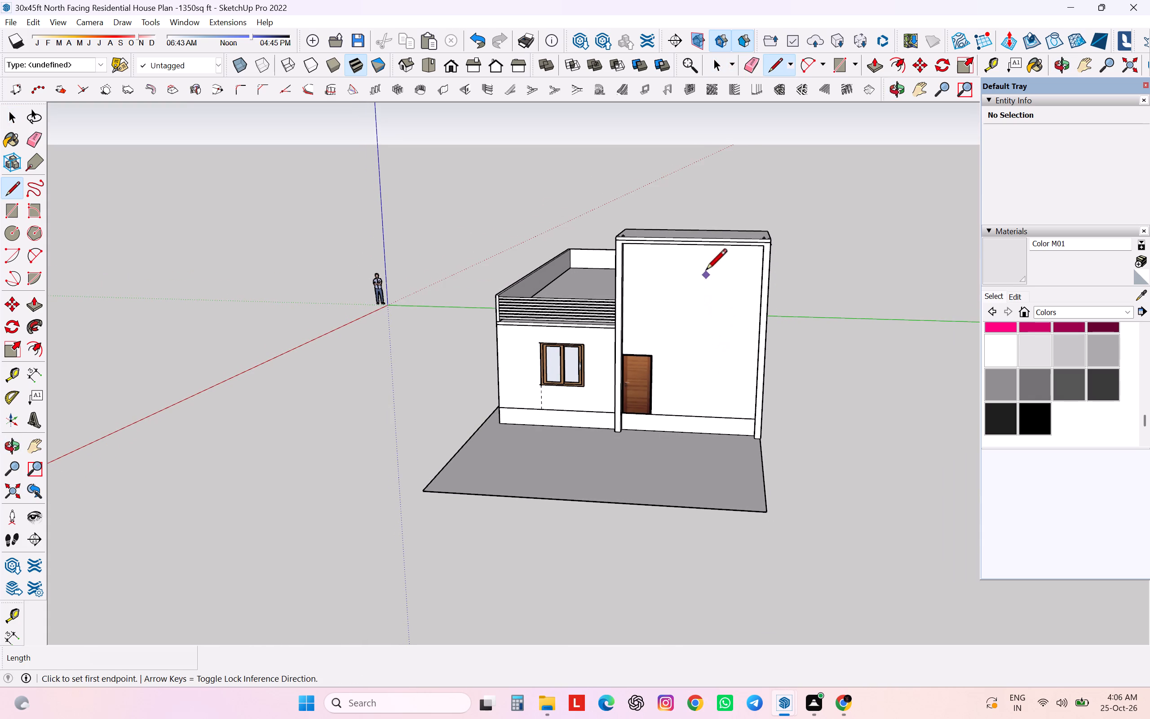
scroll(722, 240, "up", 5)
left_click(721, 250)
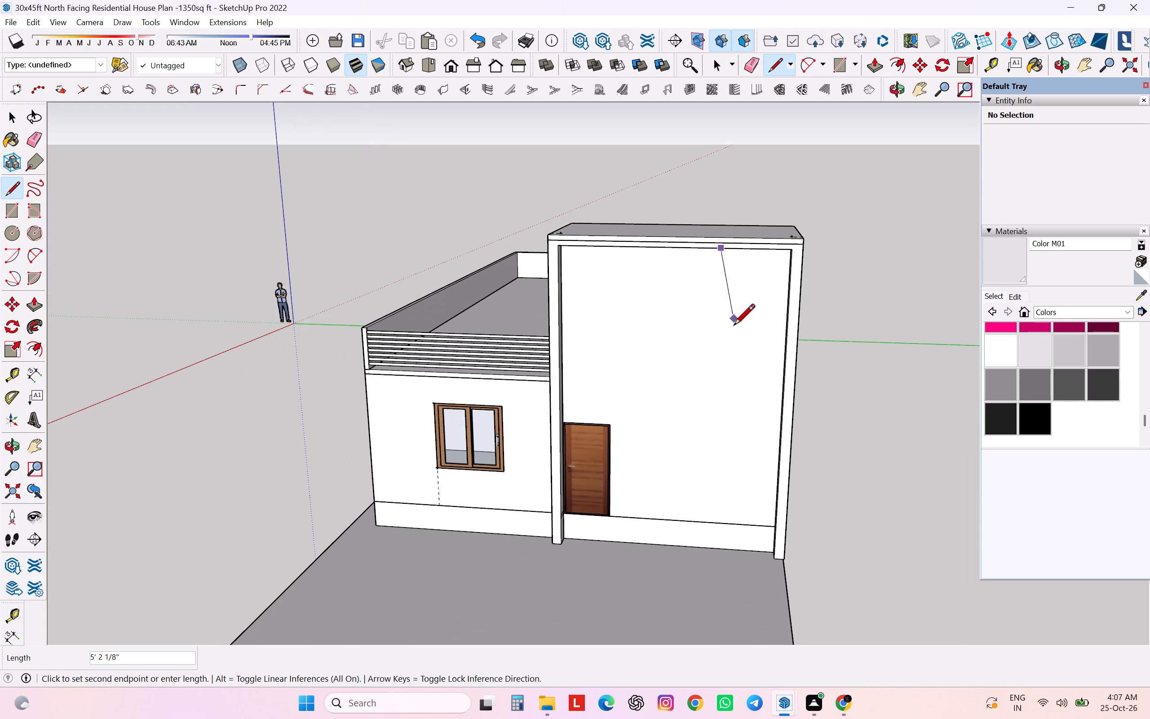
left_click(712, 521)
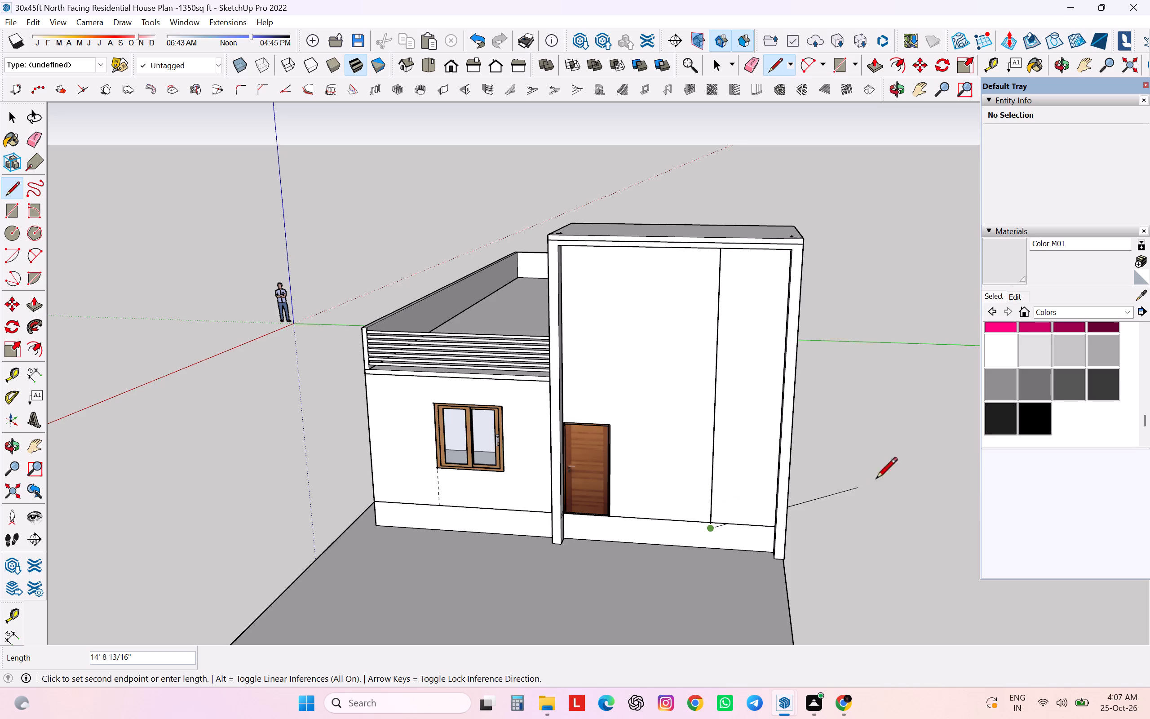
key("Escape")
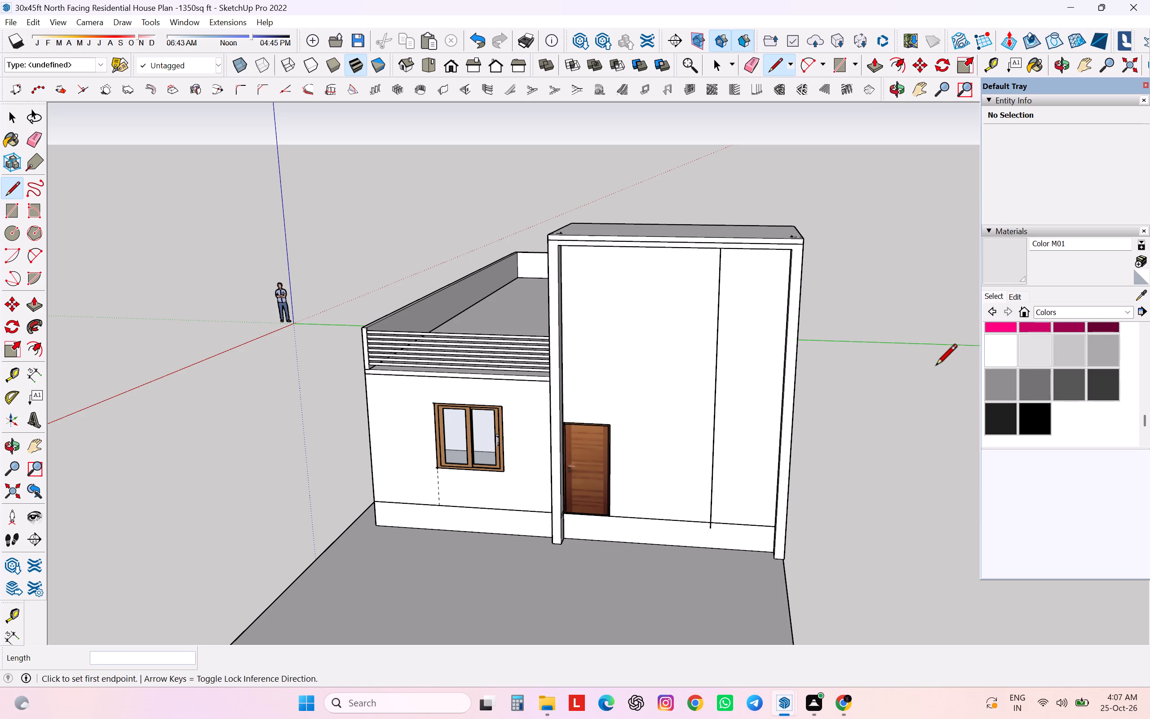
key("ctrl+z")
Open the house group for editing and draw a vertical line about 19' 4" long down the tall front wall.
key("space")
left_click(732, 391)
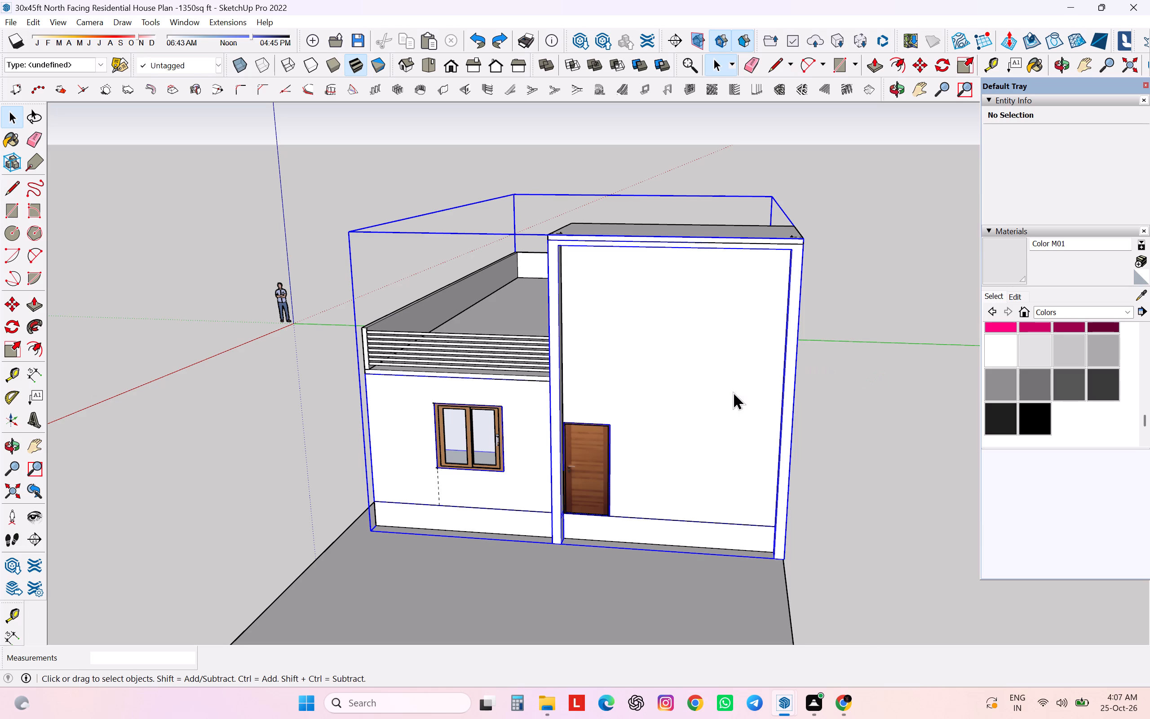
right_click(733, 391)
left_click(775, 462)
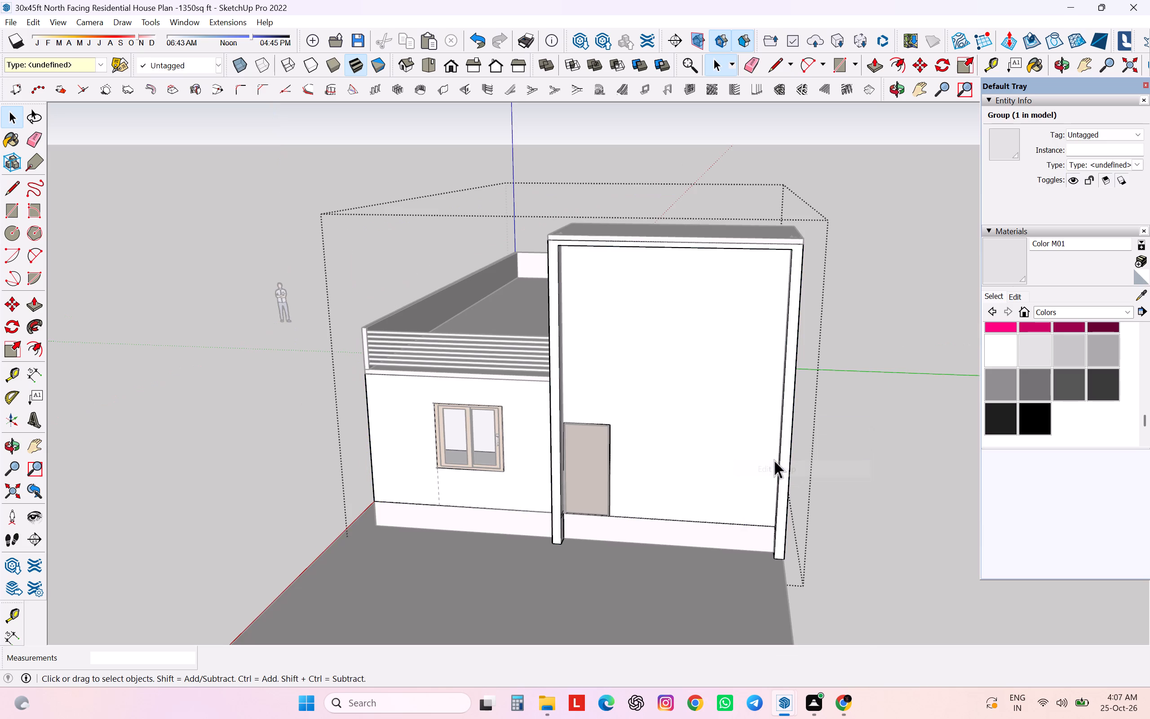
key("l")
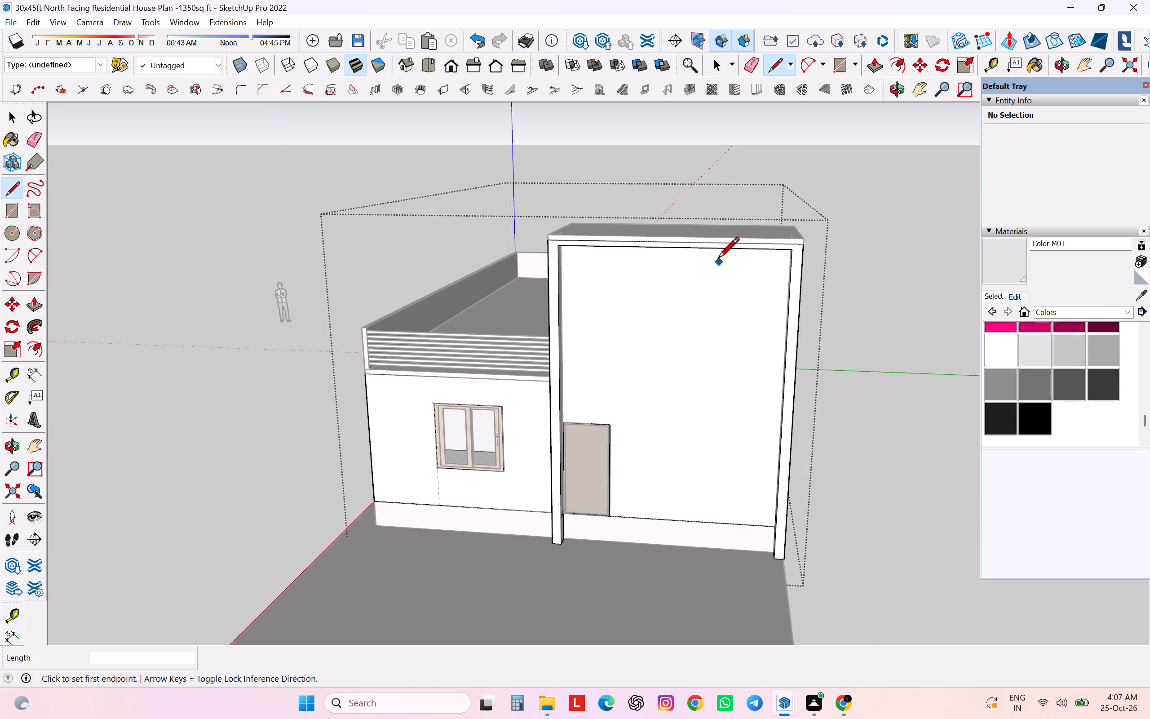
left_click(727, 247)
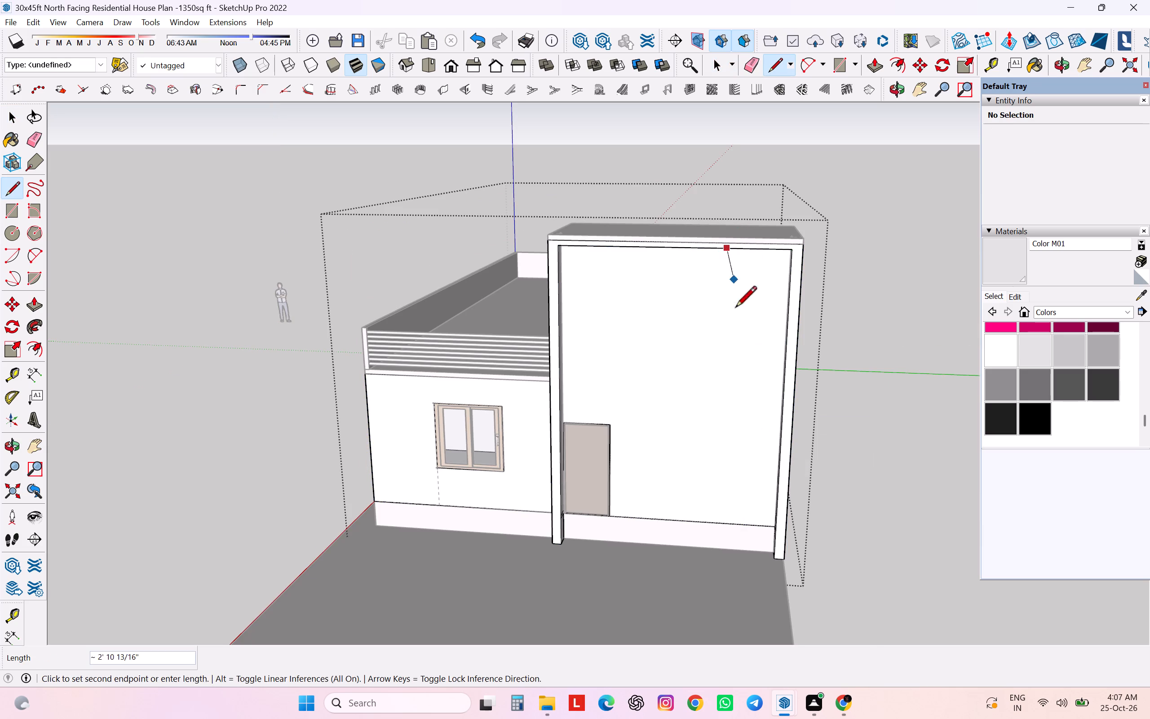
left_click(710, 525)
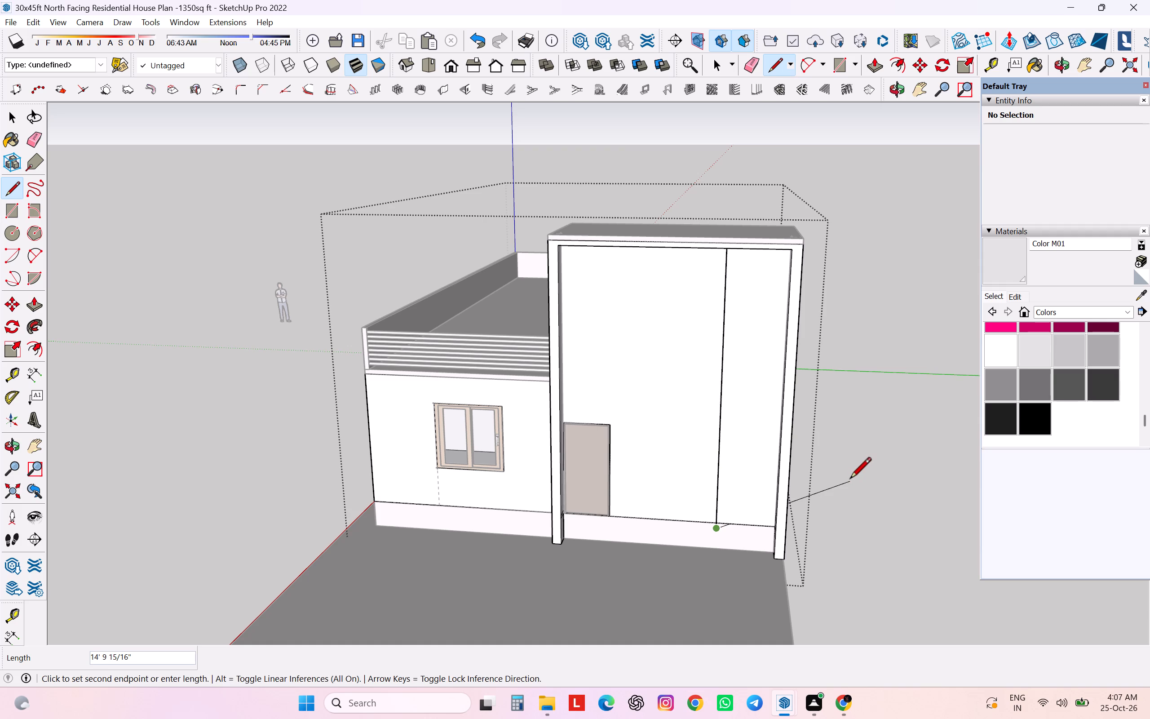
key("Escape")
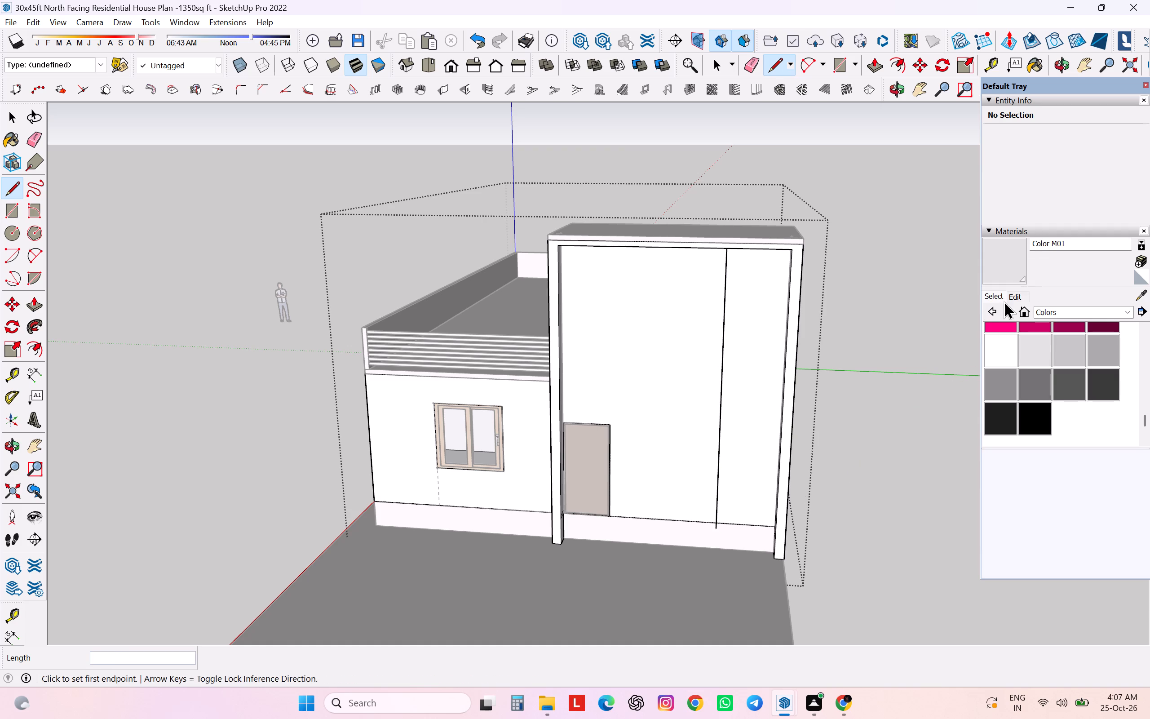
Check inside the house group whether the vertical line divides the tall front wall face, selecting the areas beside it.
left_click(737, 433)
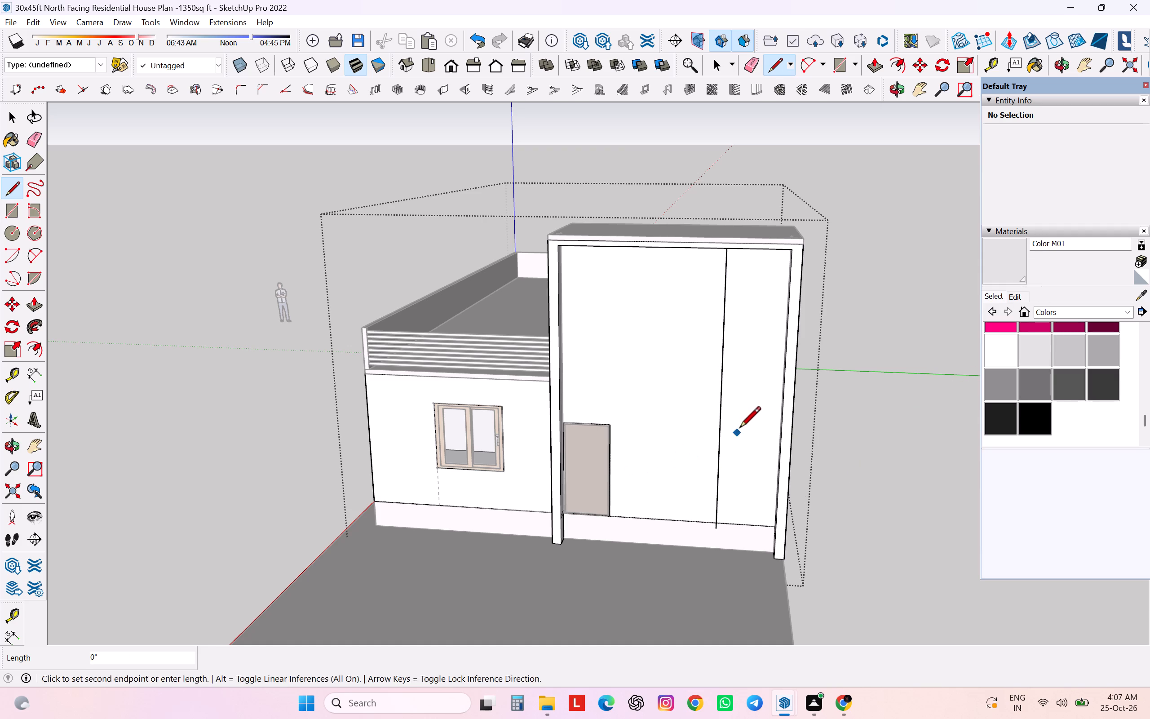
key("space")
left_click(739, 429)
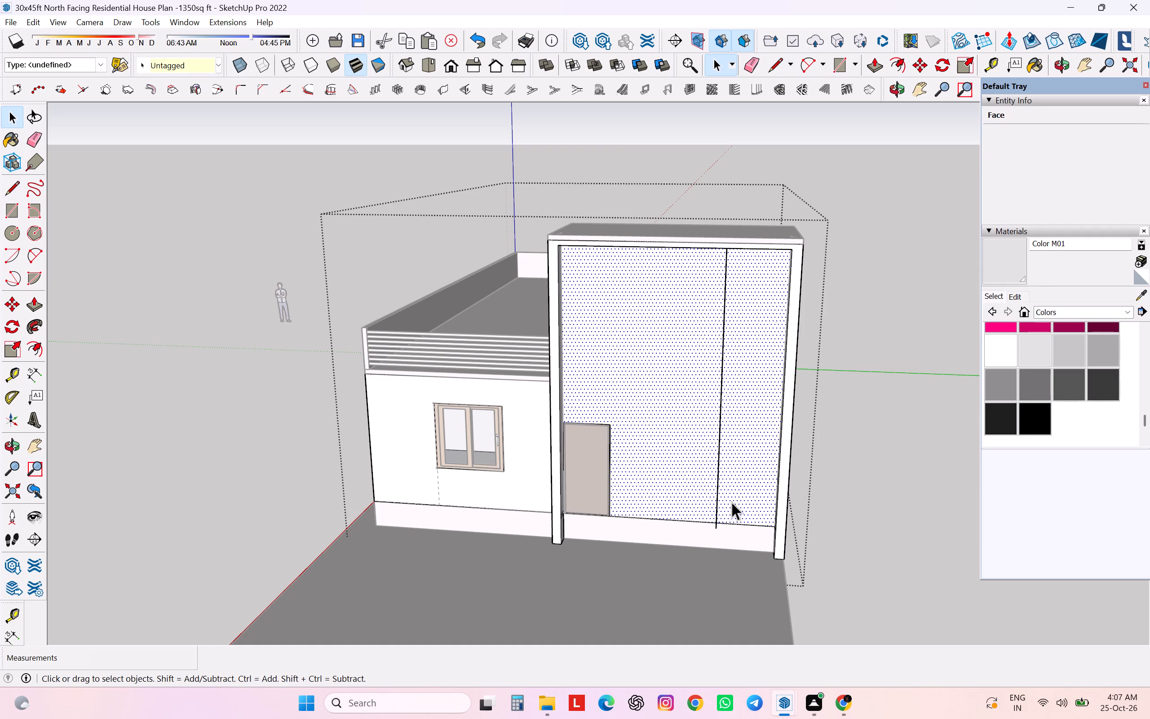
right_click(731, 495)
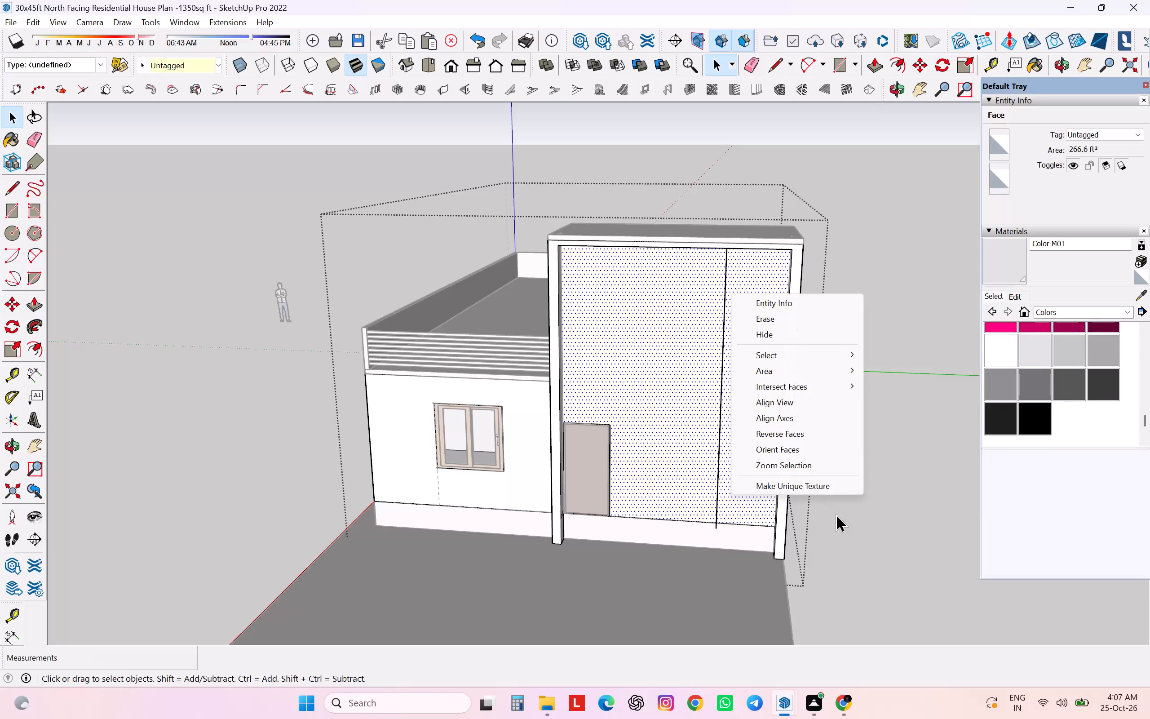
left_click(836, 514)
left_click(739, 489)
right_click(739, 489)
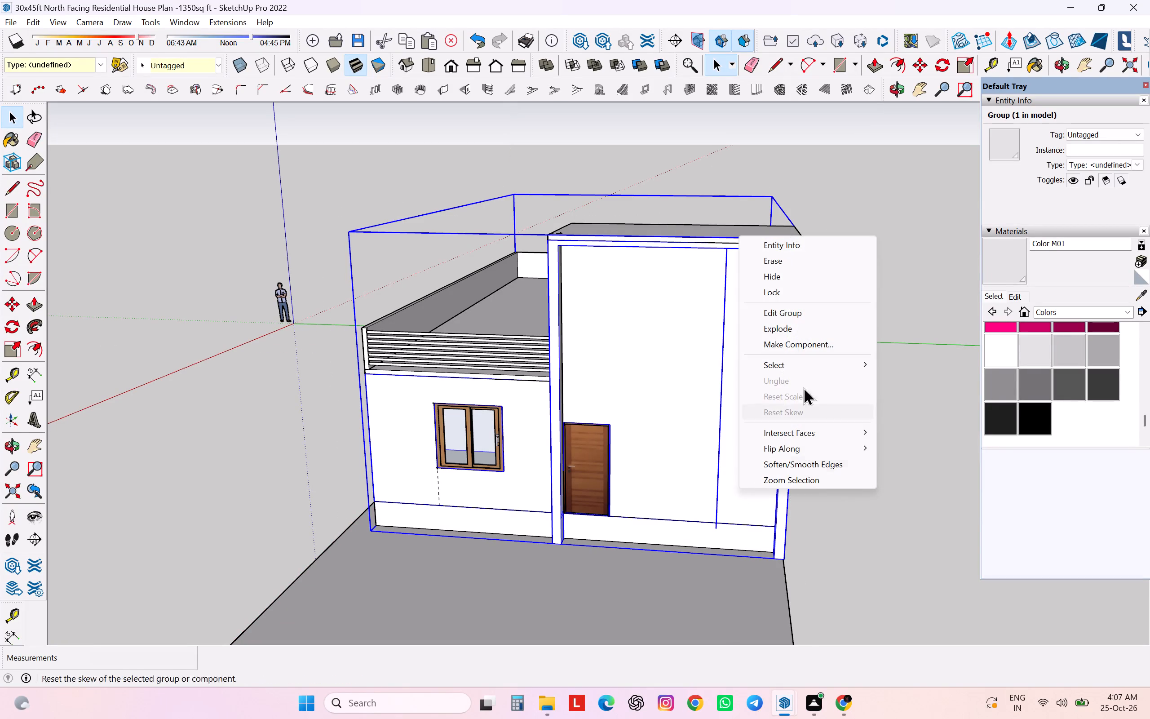
left_click(770, 312)
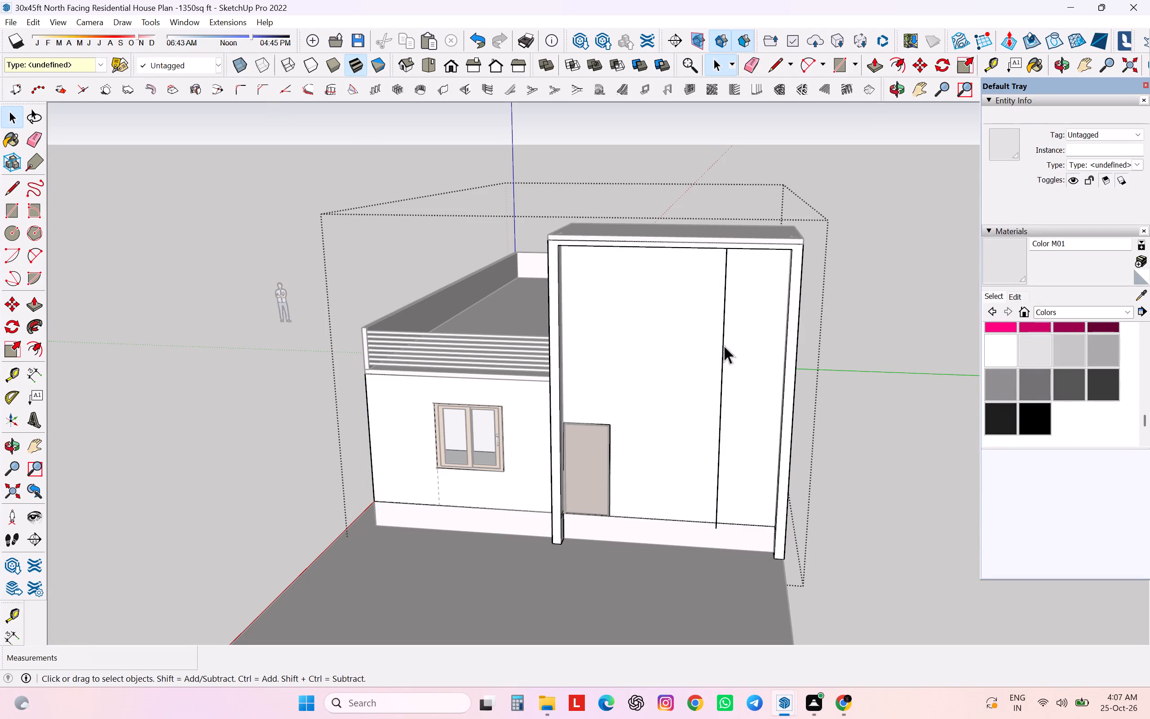
left_click(723, 345)
left_click(732, 364)
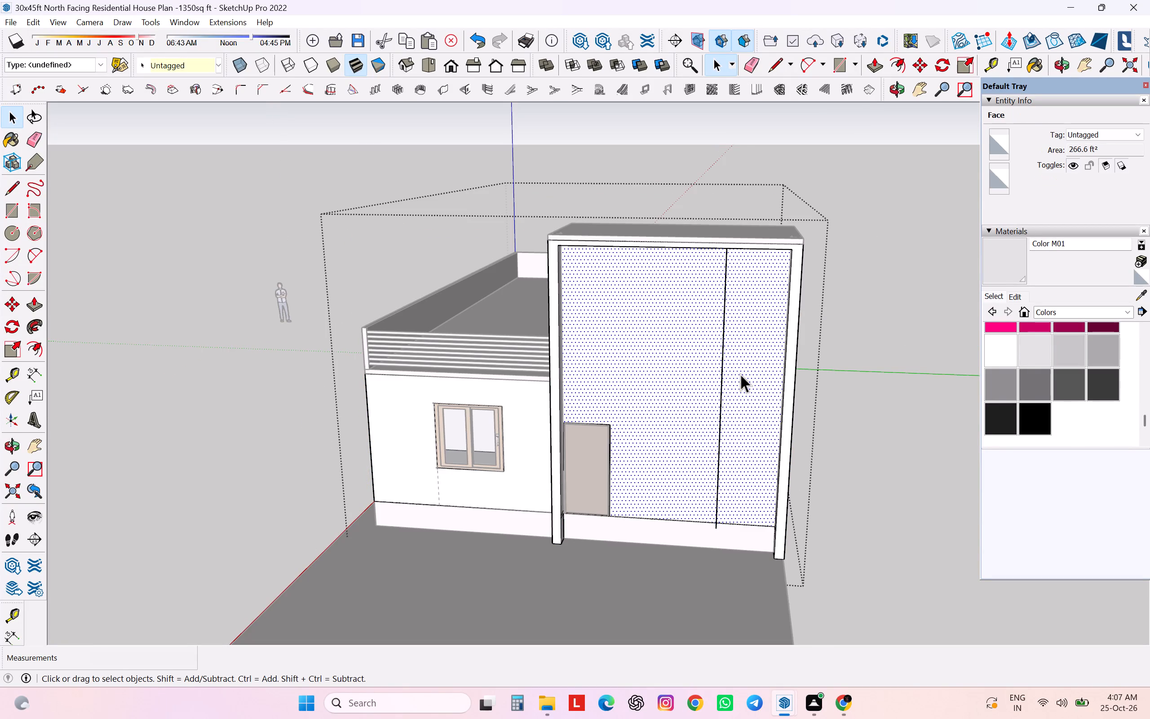
left_click(743, 378)
left_click(676, 413)
left_click(983, 470)
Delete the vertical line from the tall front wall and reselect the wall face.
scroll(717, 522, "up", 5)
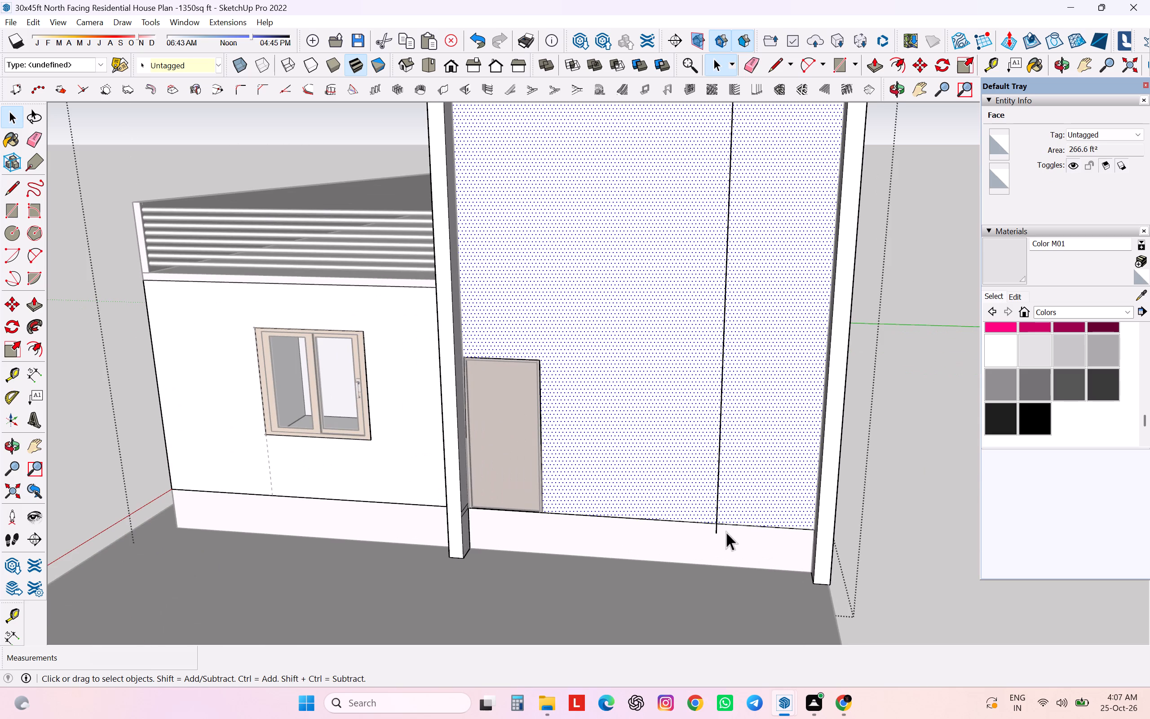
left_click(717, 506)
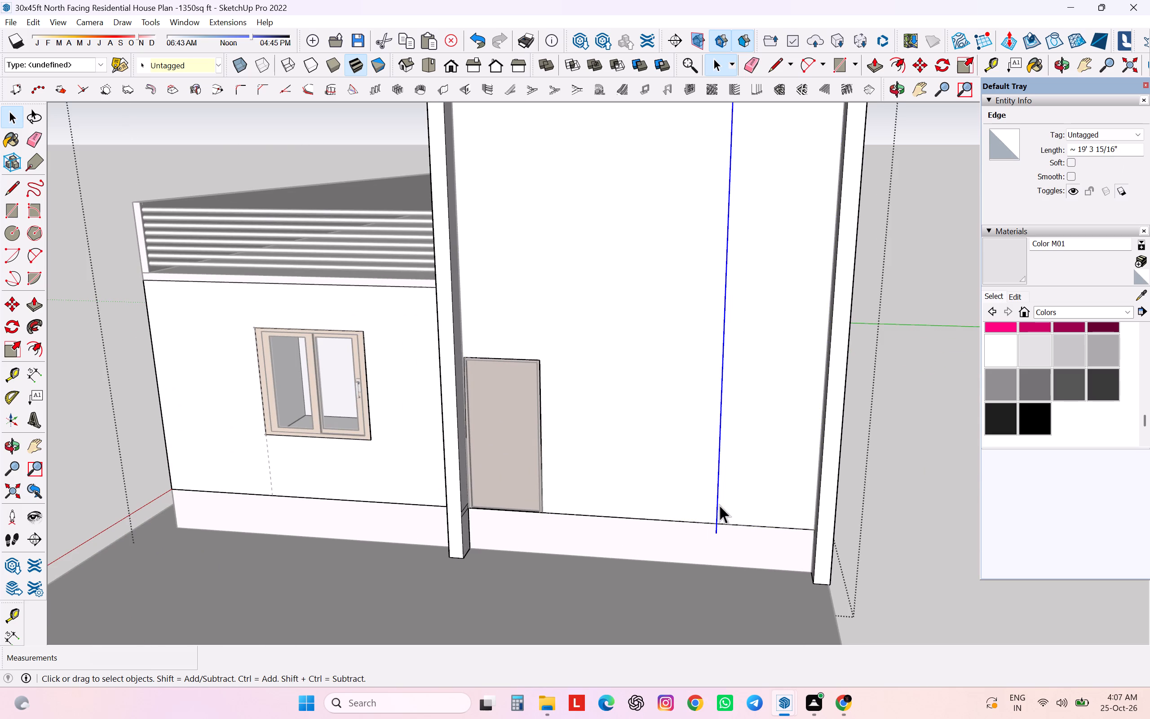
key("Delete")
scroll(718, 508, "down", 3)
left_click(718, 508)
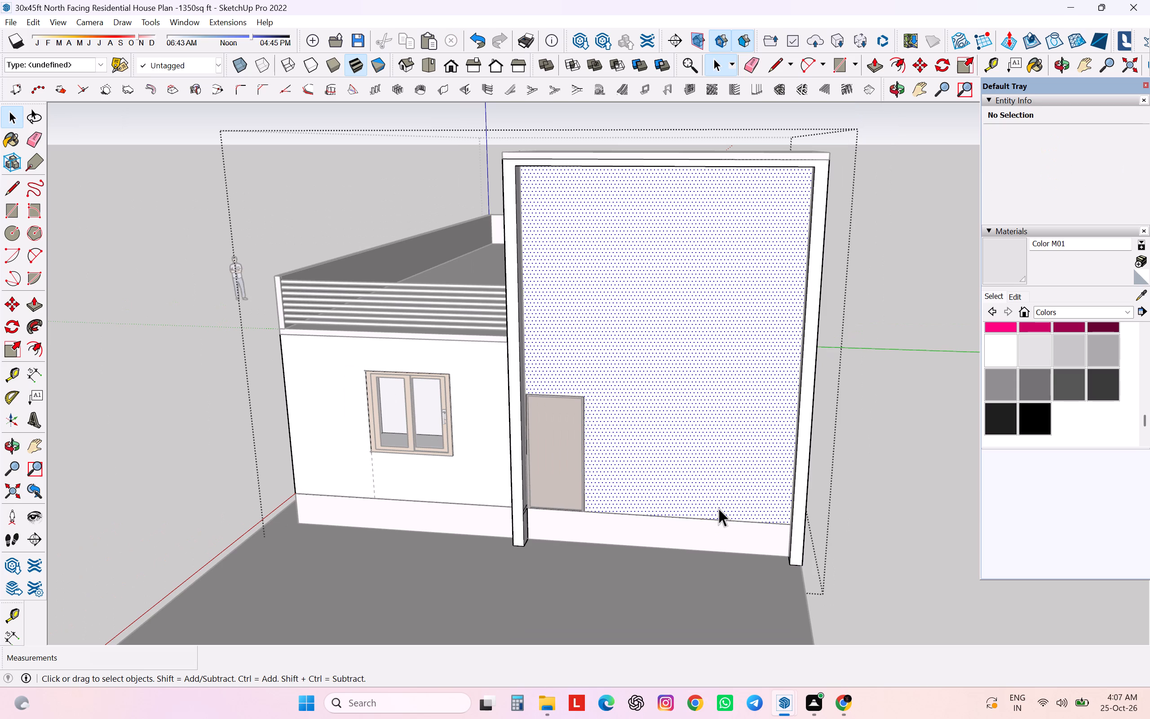
Draw a vertical line about 18' 7" long down the tall front wall face inside the house group and leave the group.
key("l")
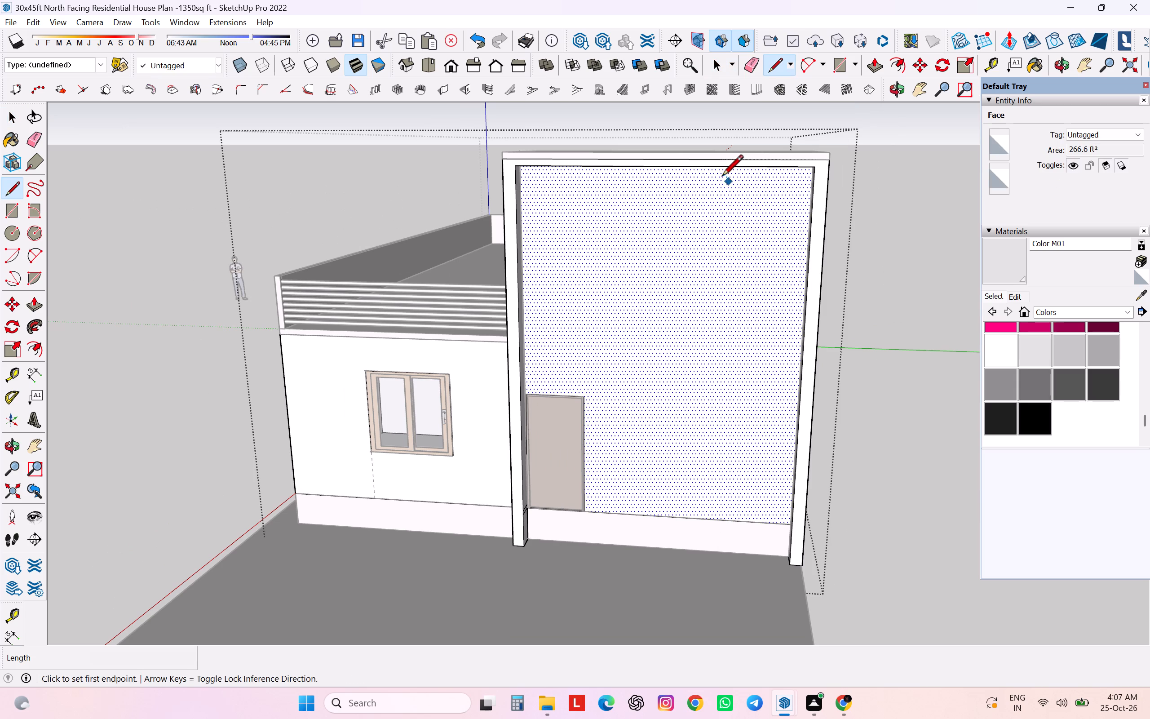
left_click(723, 169)
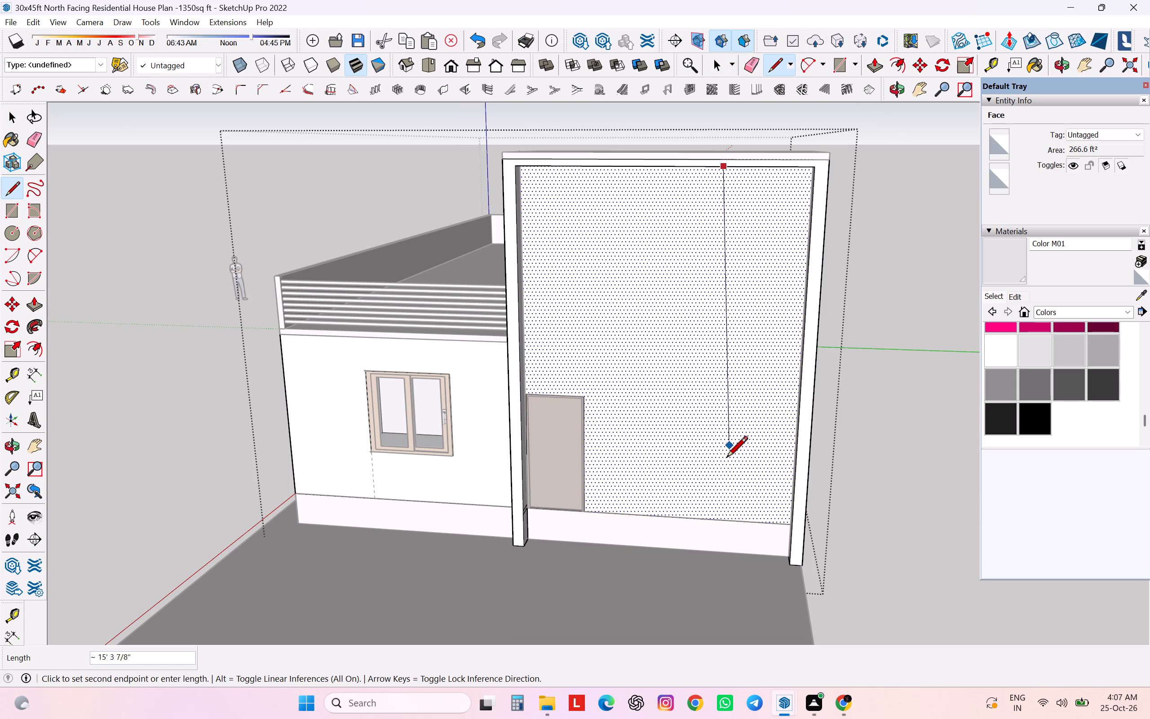
left_click(711, 518)
key("Escape")
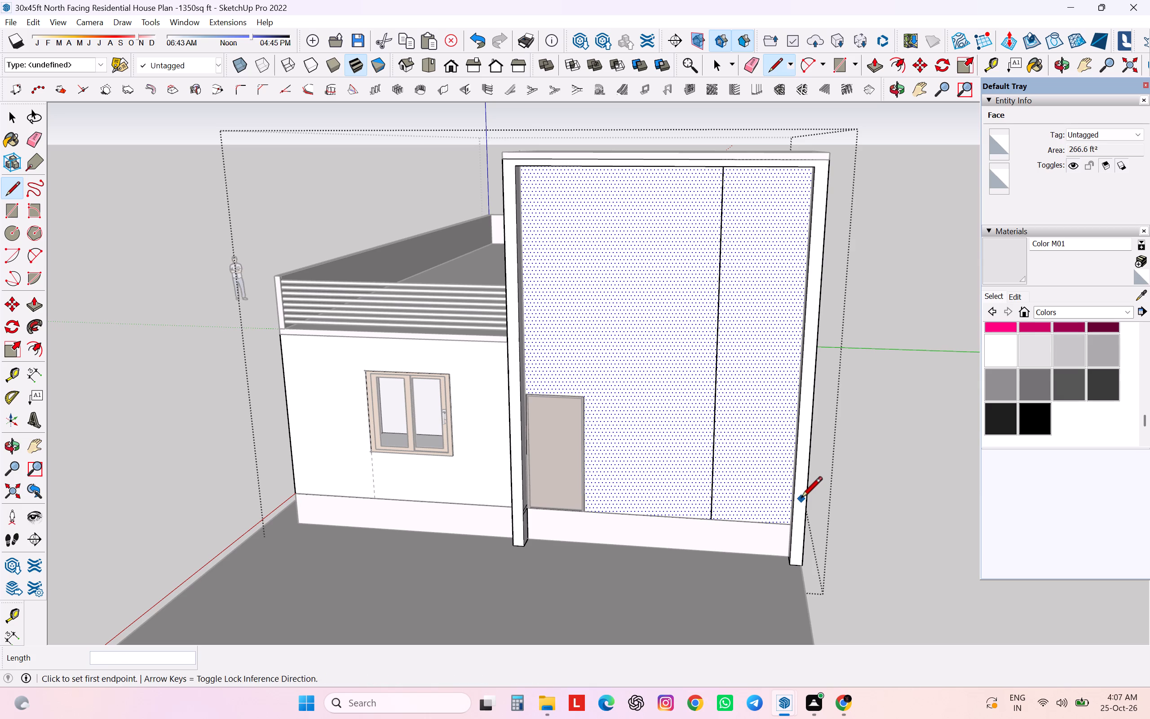
key("space")
left_click(770, 475)
left_click(860, 474)
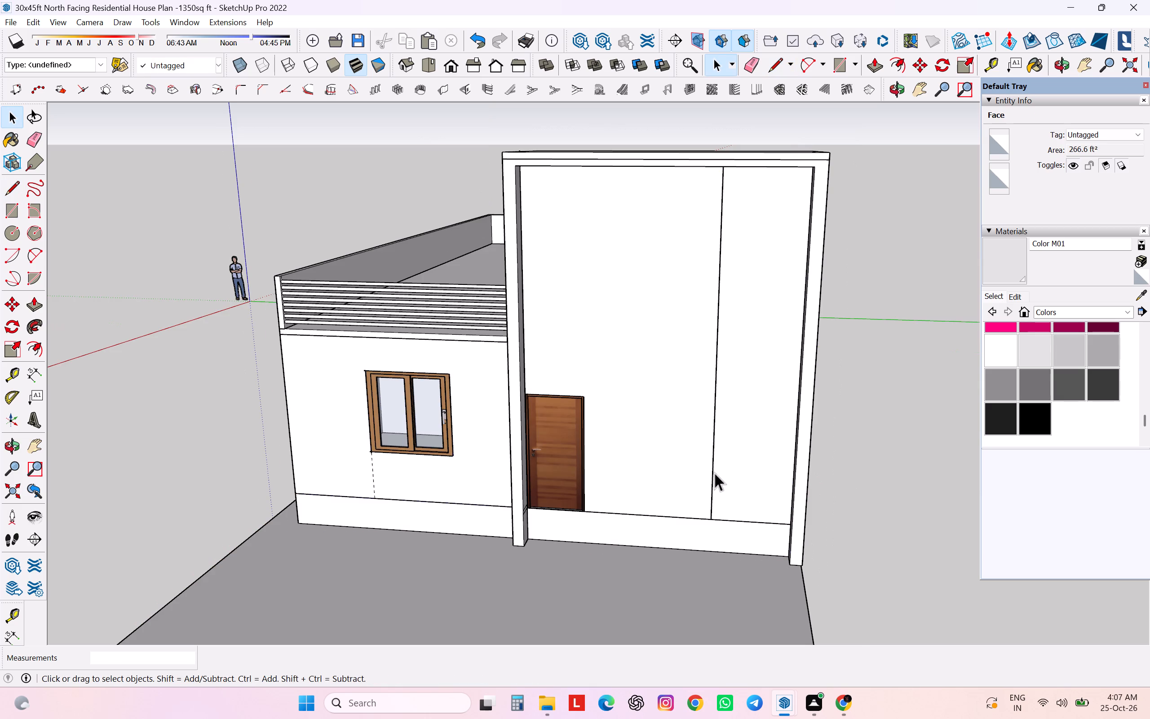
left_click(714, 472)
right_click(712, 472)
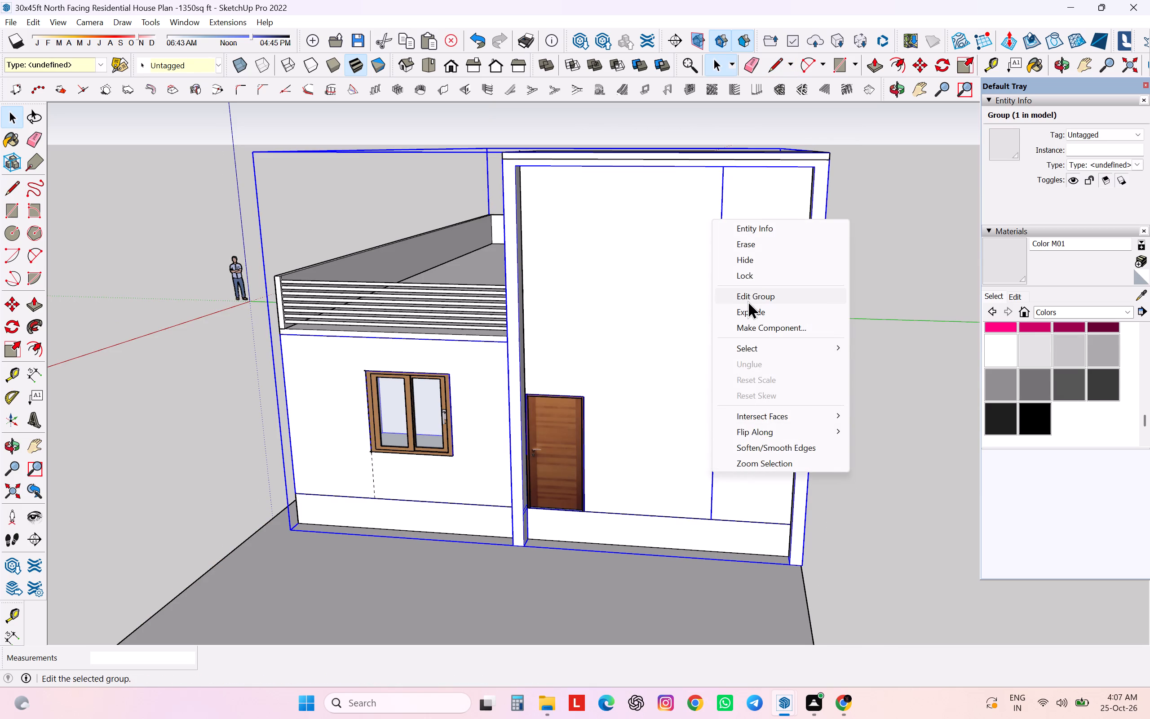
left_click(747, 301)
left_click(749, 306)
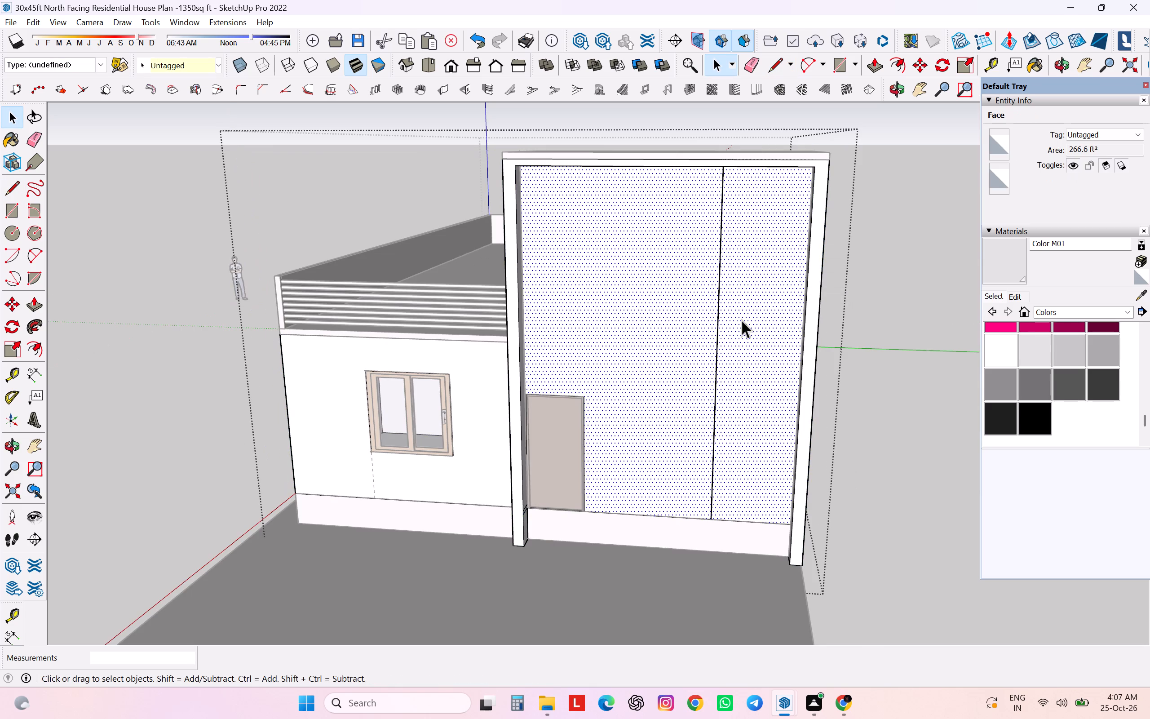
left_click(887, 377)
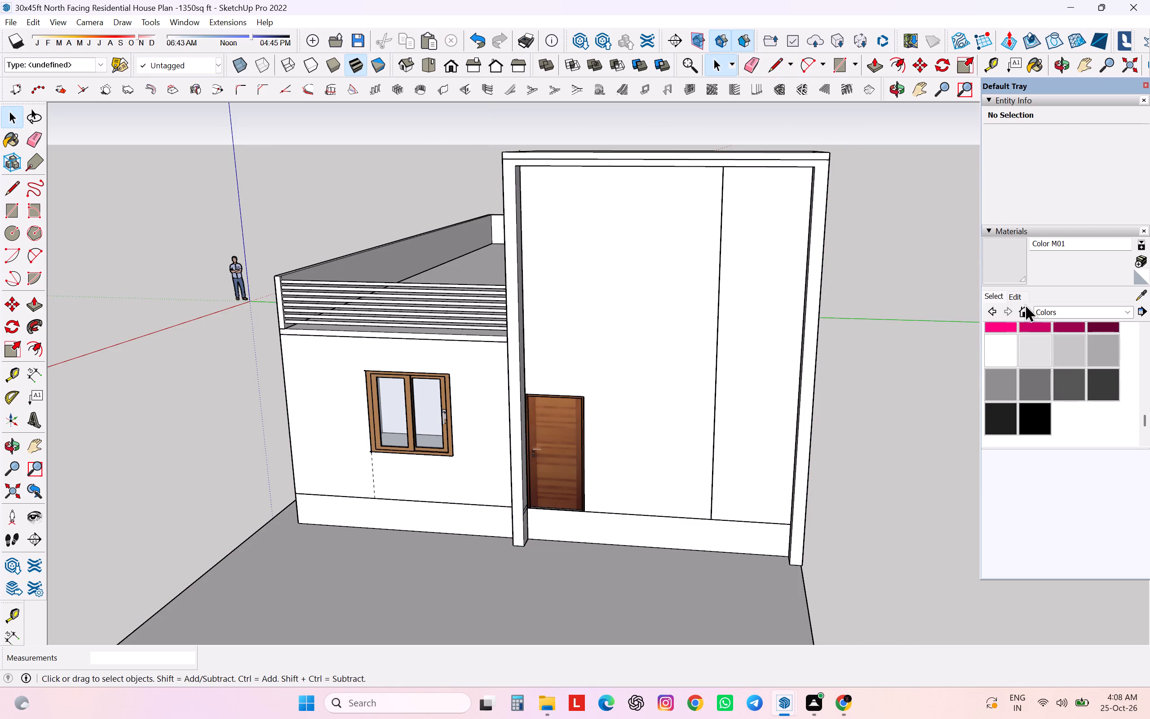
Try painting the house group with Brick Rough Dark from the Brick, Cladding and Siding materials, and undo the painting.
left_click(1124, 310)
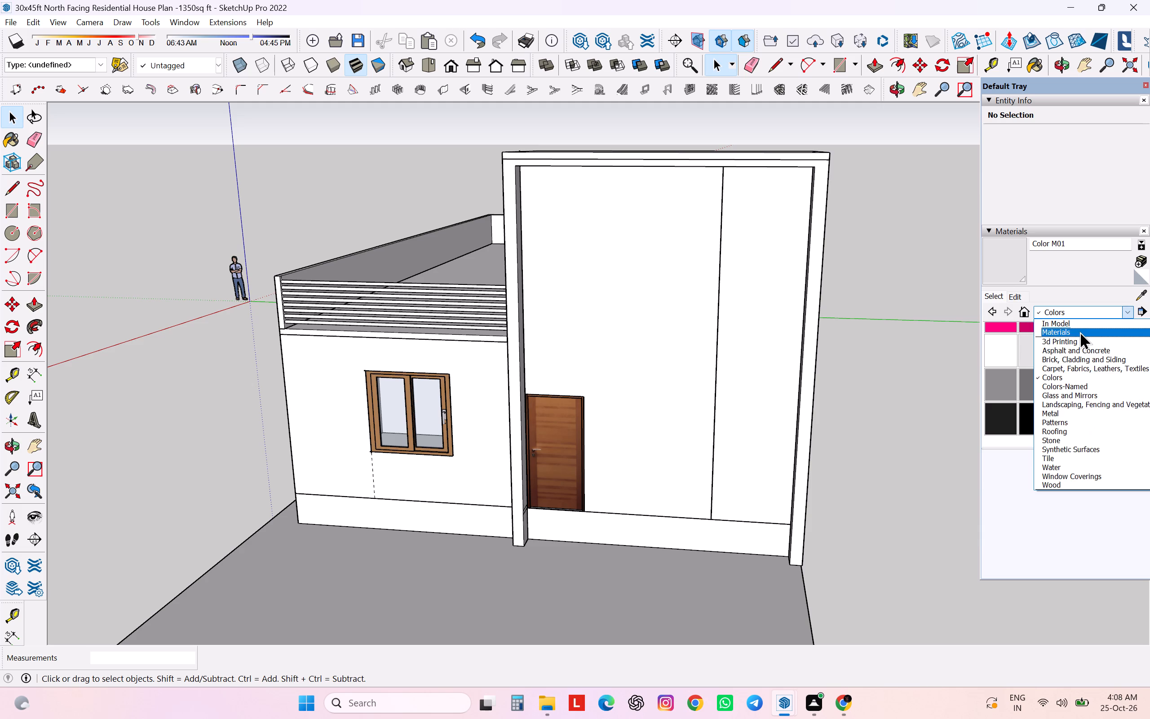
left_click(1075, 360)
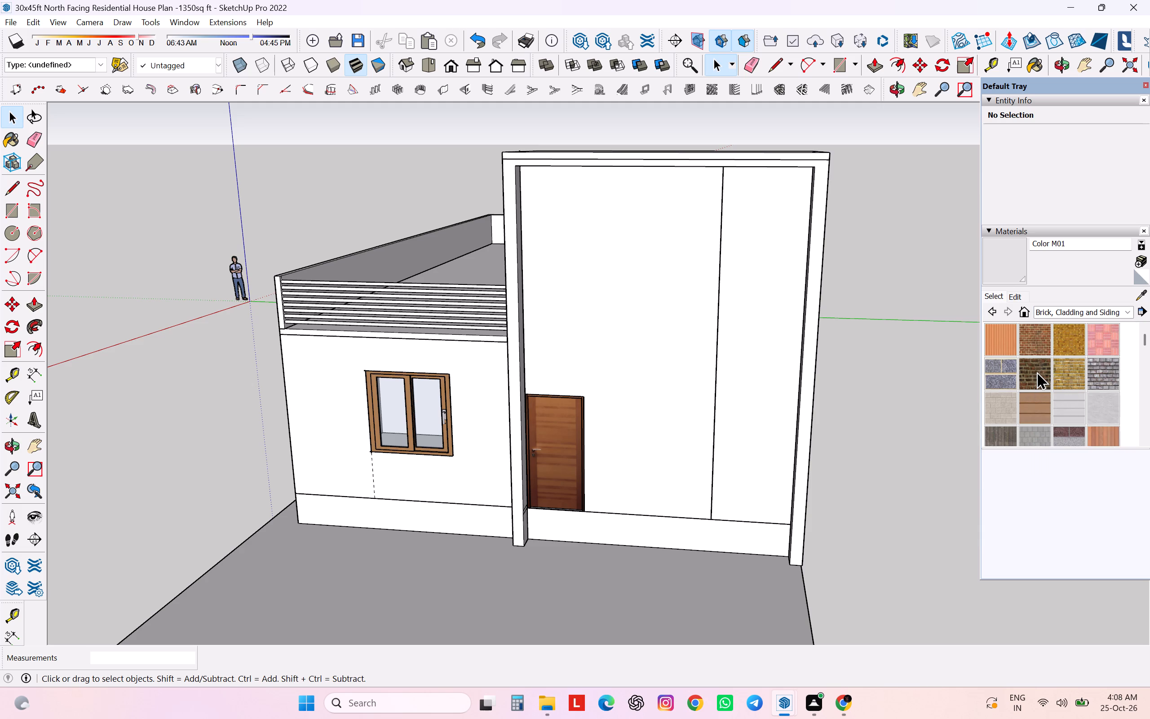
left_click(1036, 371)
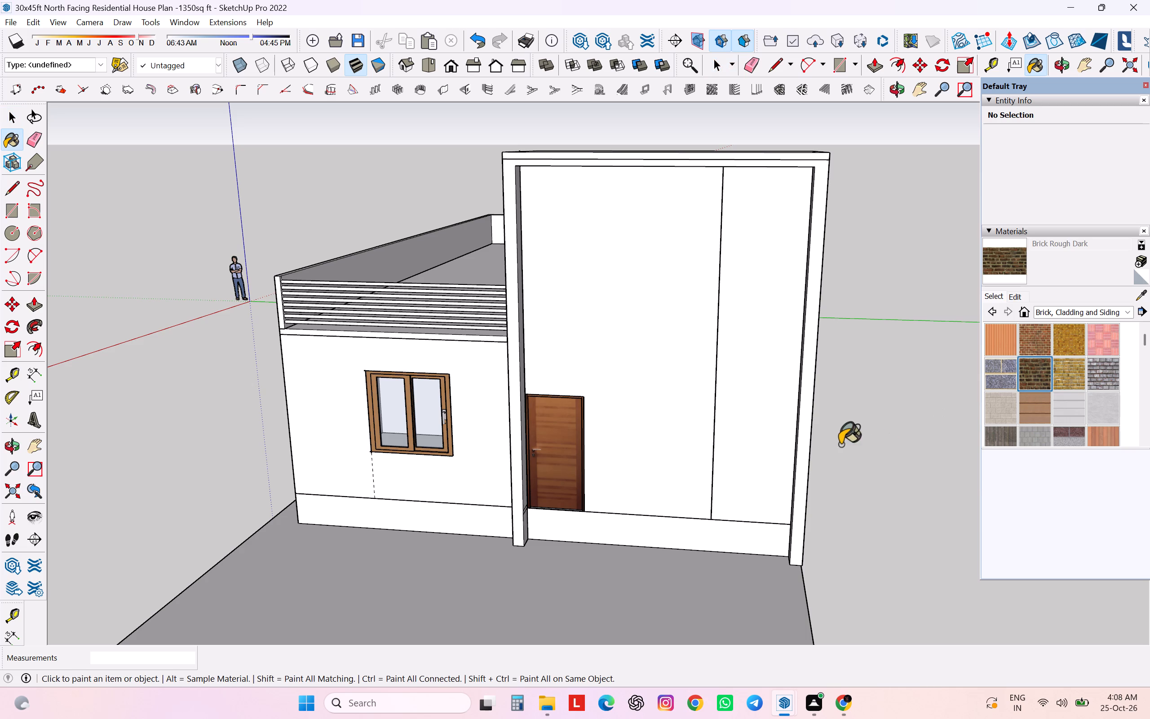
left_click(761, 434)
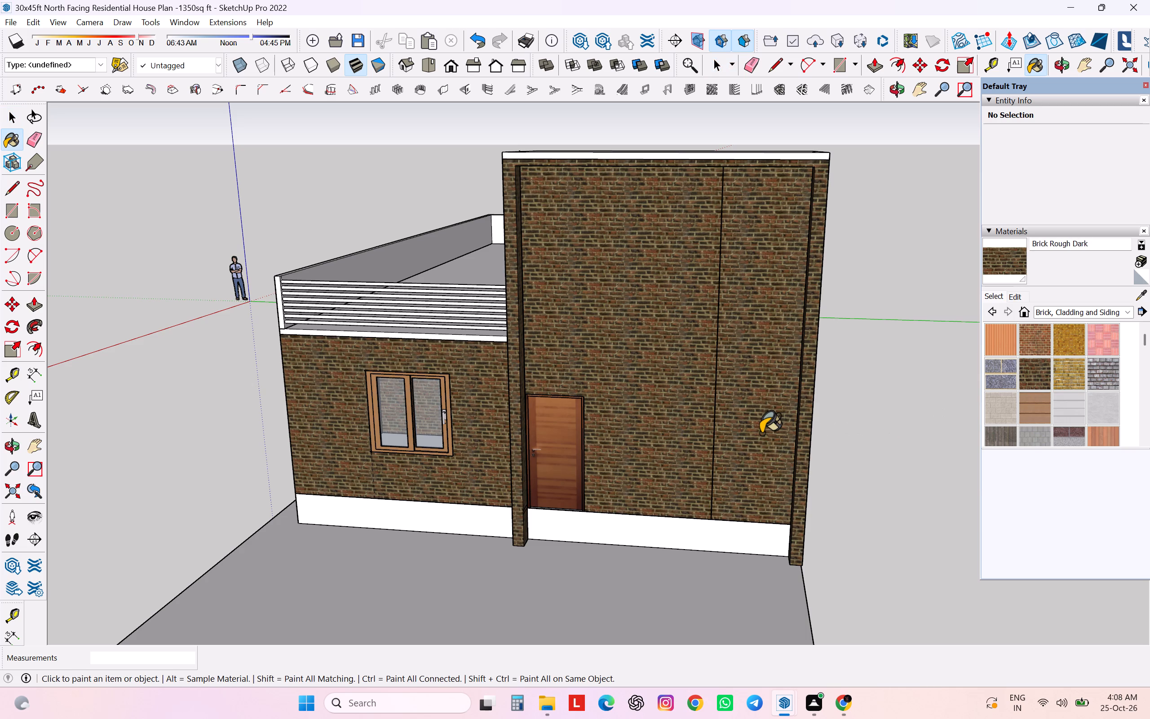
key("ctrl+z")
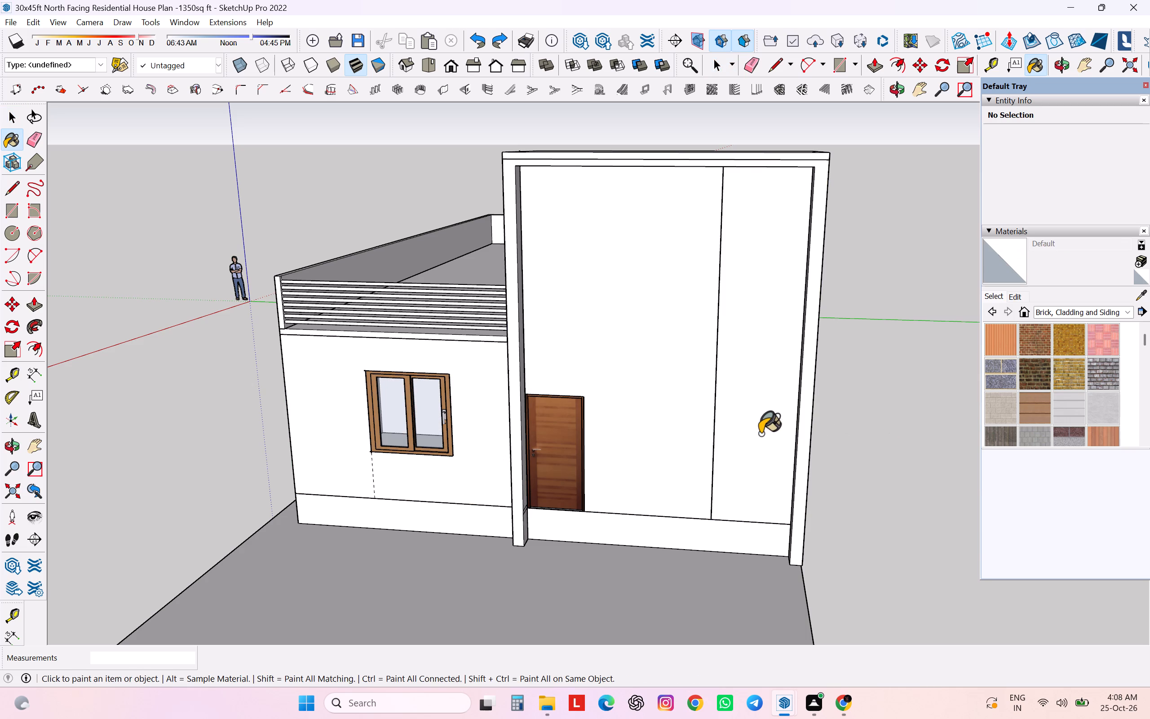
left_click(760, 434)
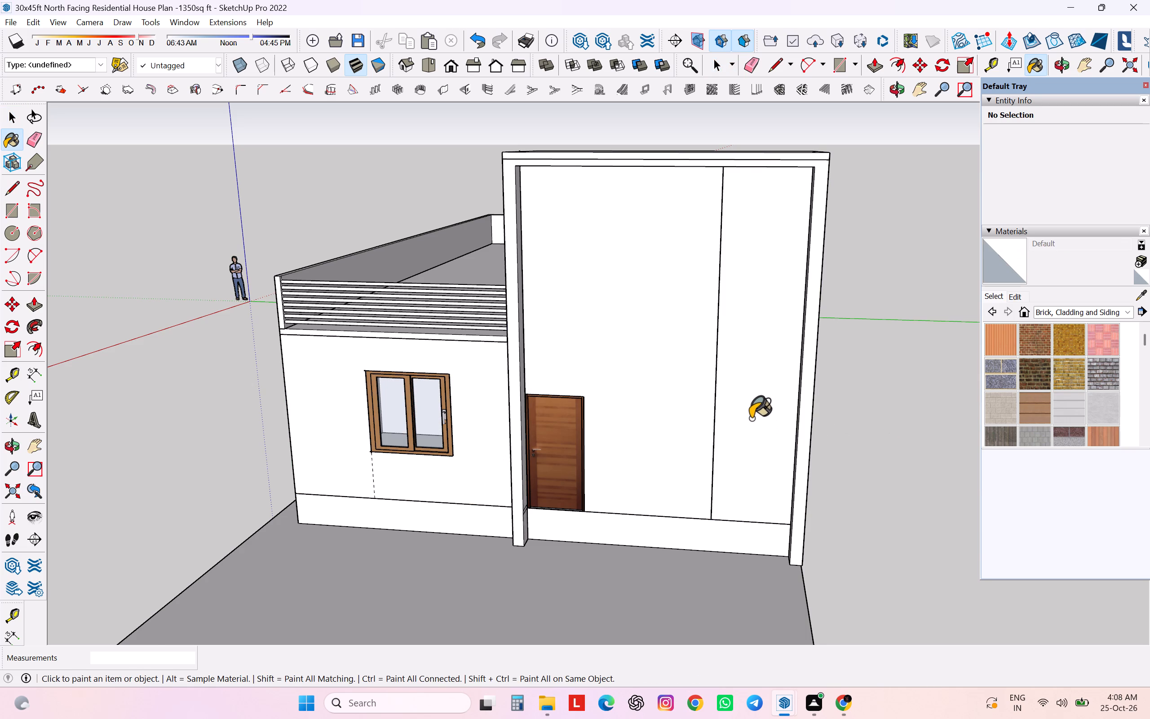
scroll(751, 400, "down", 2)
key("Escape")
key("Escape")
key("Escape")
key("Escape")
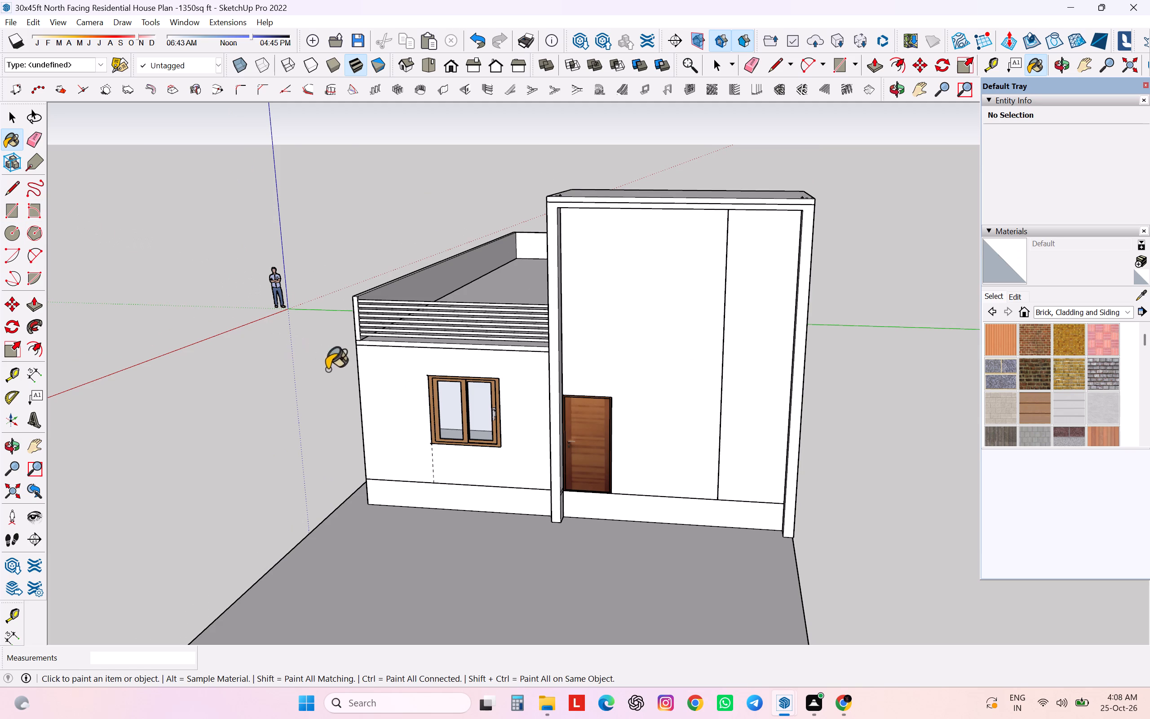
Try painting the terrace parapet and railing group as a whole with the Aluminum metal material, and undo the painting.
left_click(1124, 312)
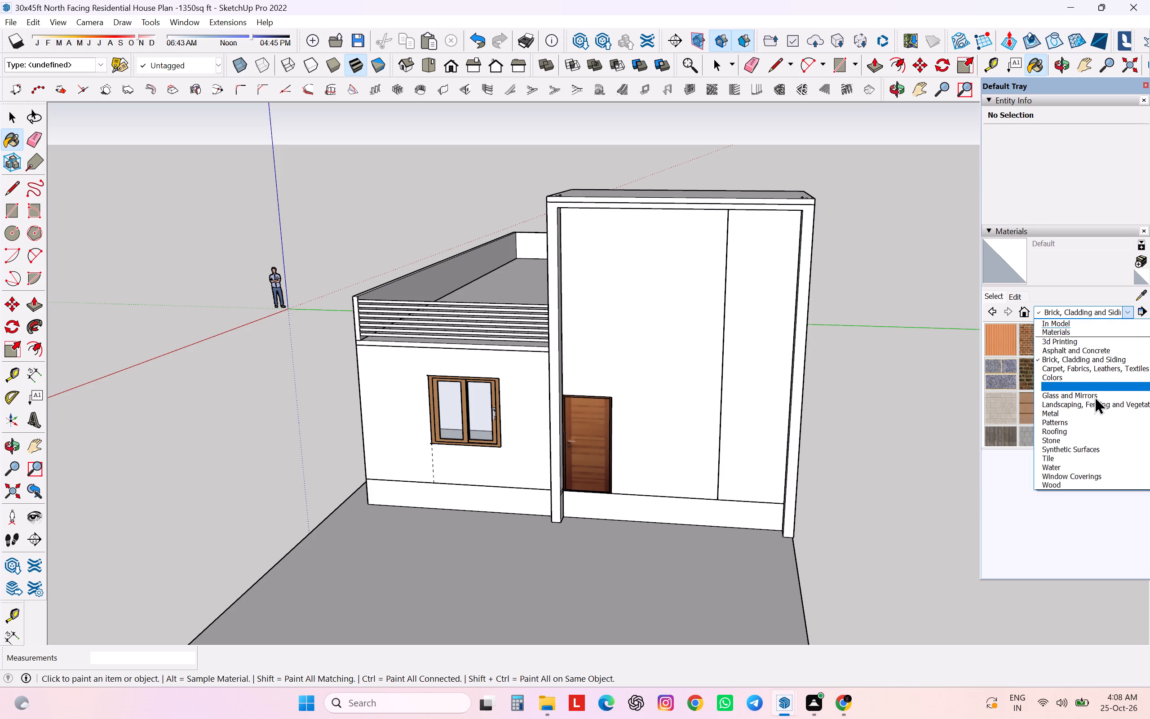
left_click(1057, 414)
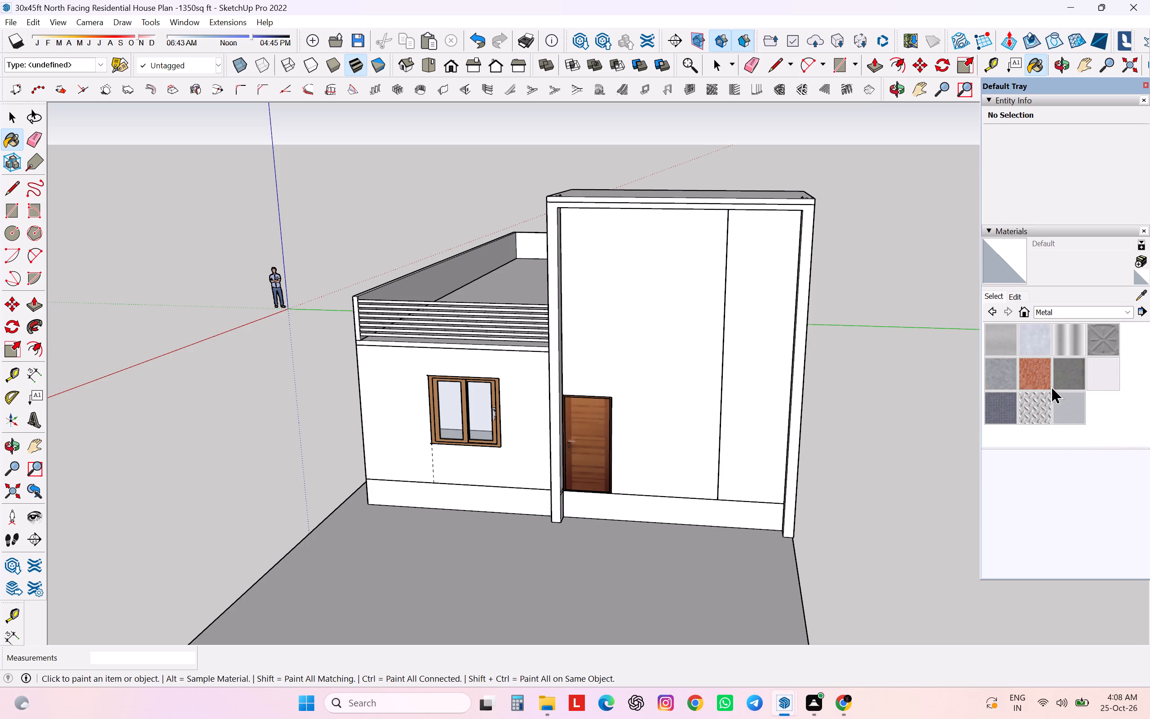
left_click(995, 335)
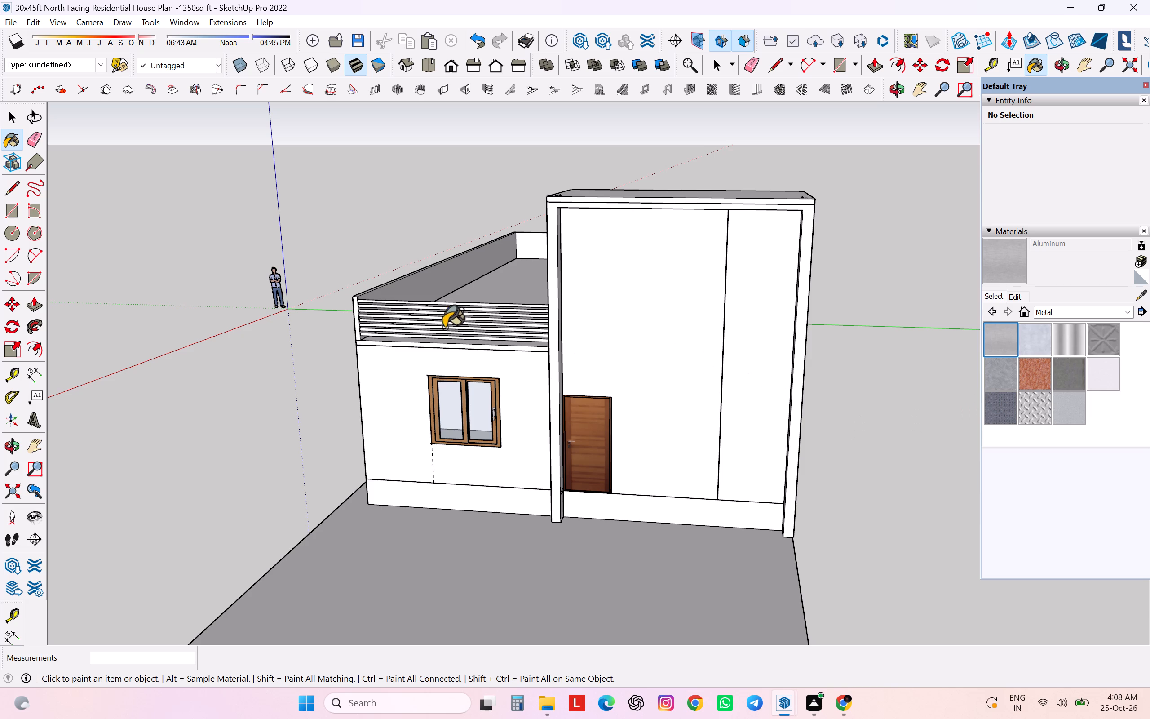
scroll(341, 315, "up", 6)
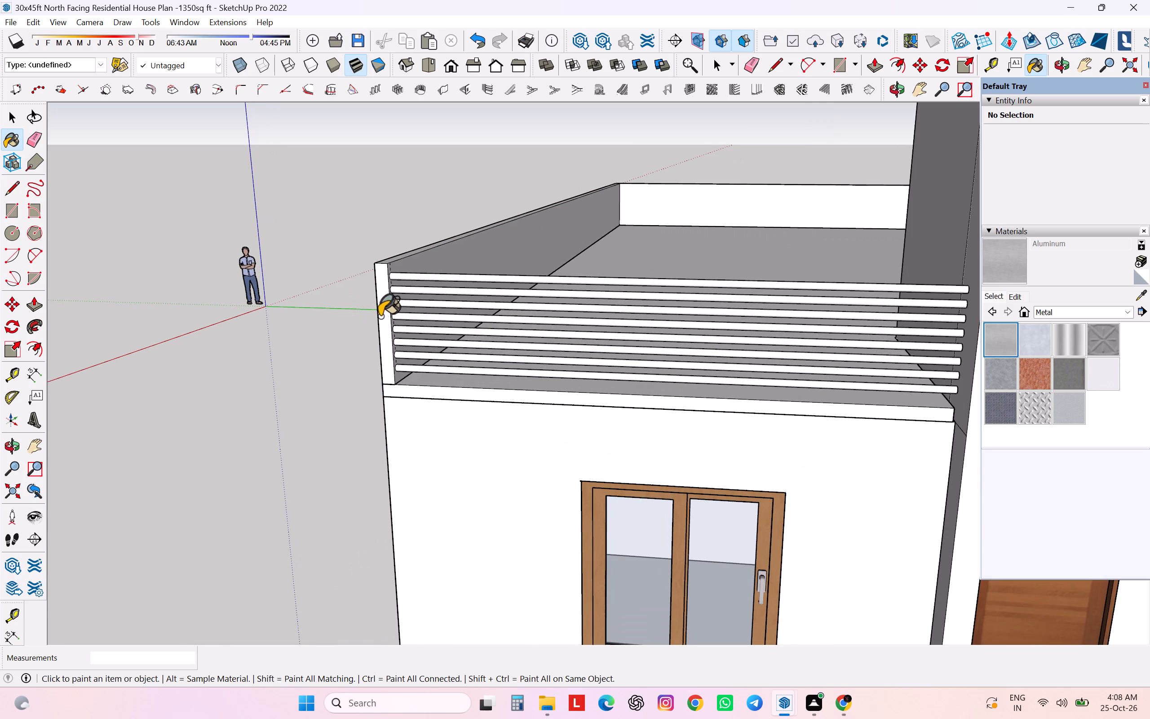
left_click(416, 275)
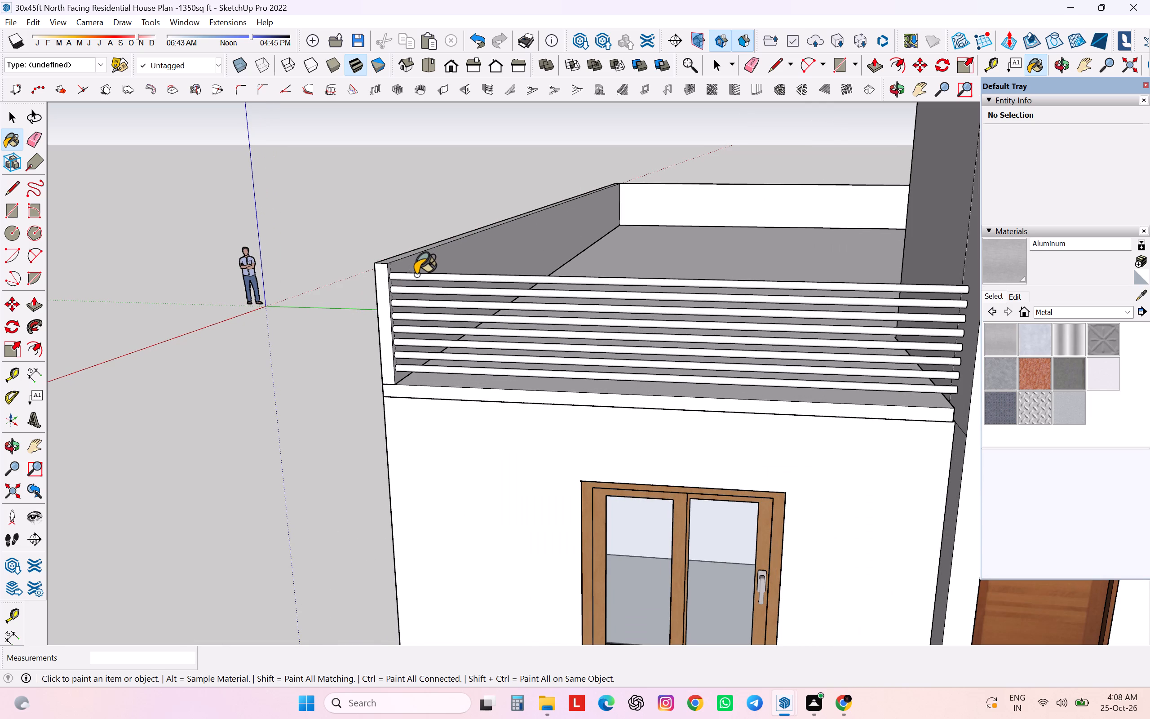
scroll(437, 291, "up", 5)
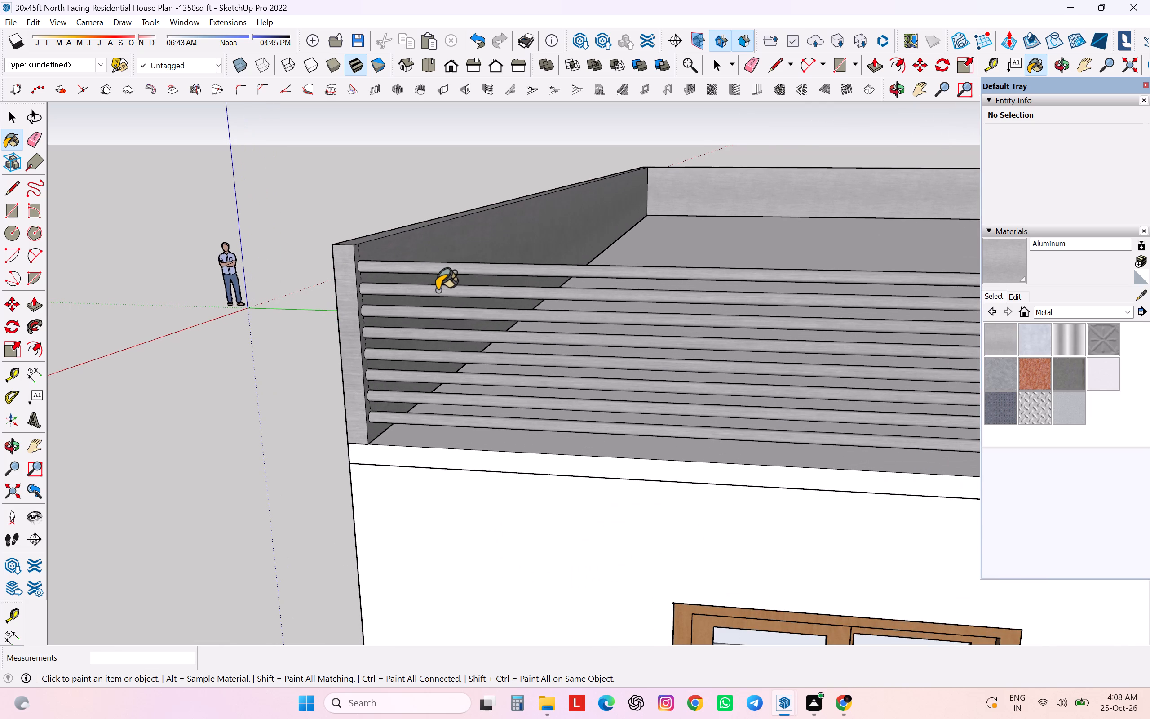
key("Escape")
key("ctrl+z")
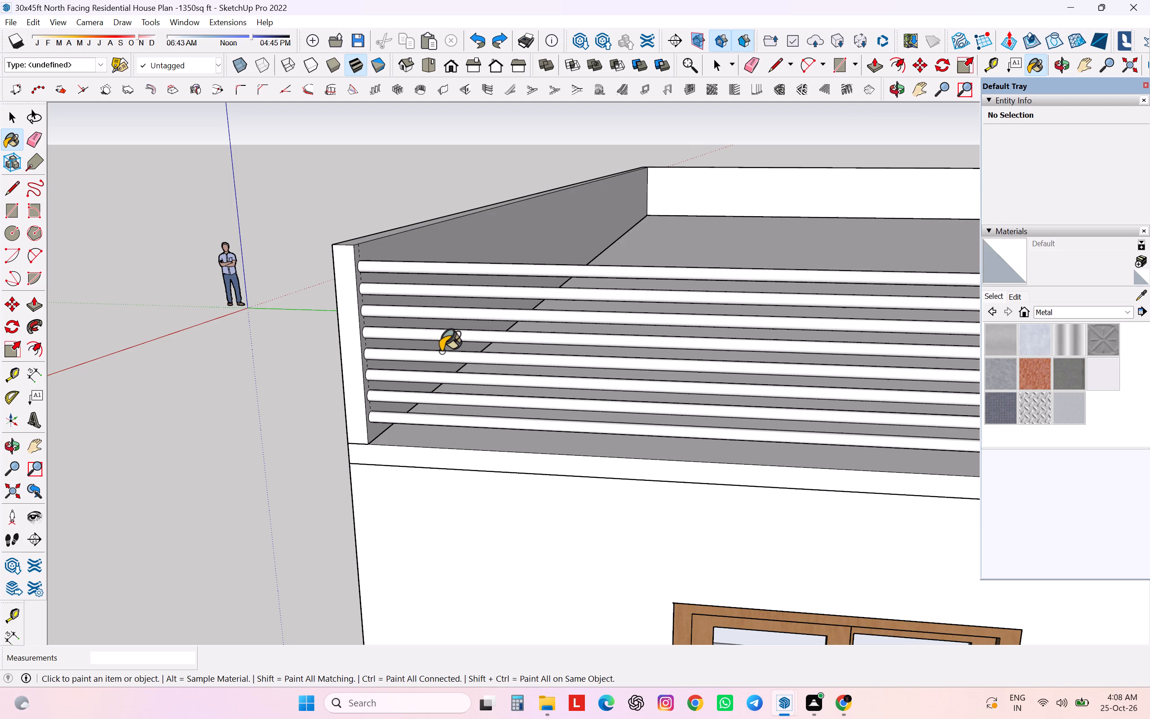
Open the terrace parapet group for editing and paint each of the eight horizontal railing bars with the Aluminum metal material.
key("space")
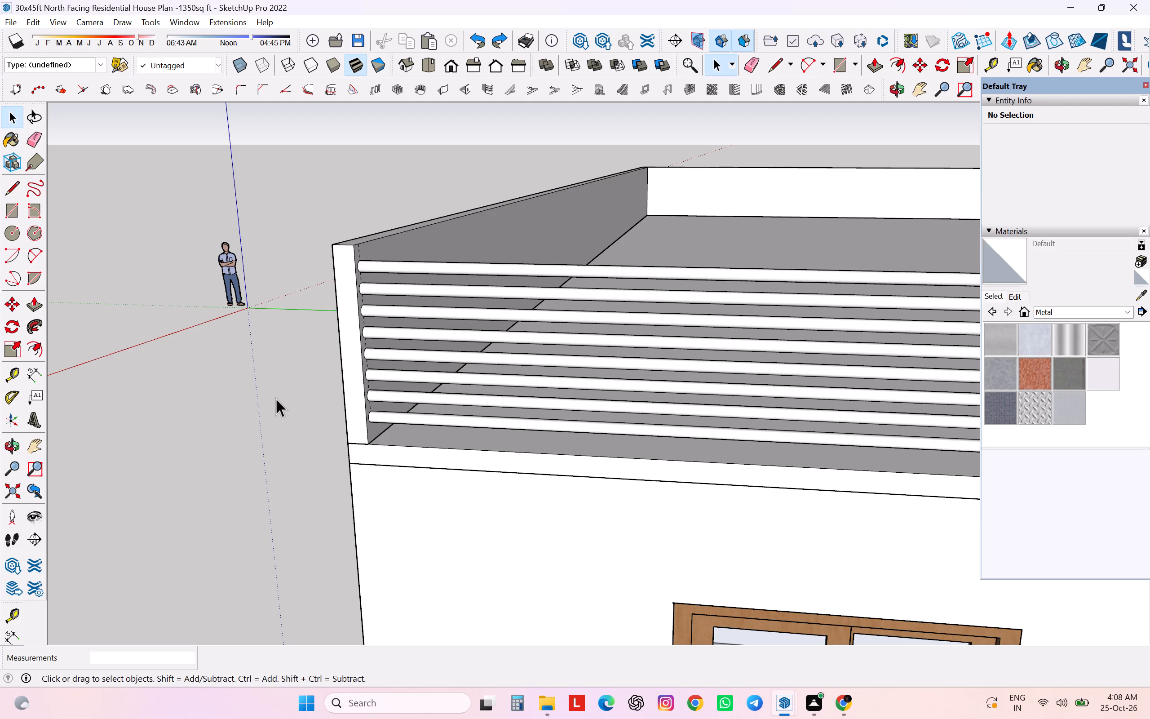
left_click(276, 398)
left_click(367, 383)
left_click(379, 381)
right_click(385, 380)
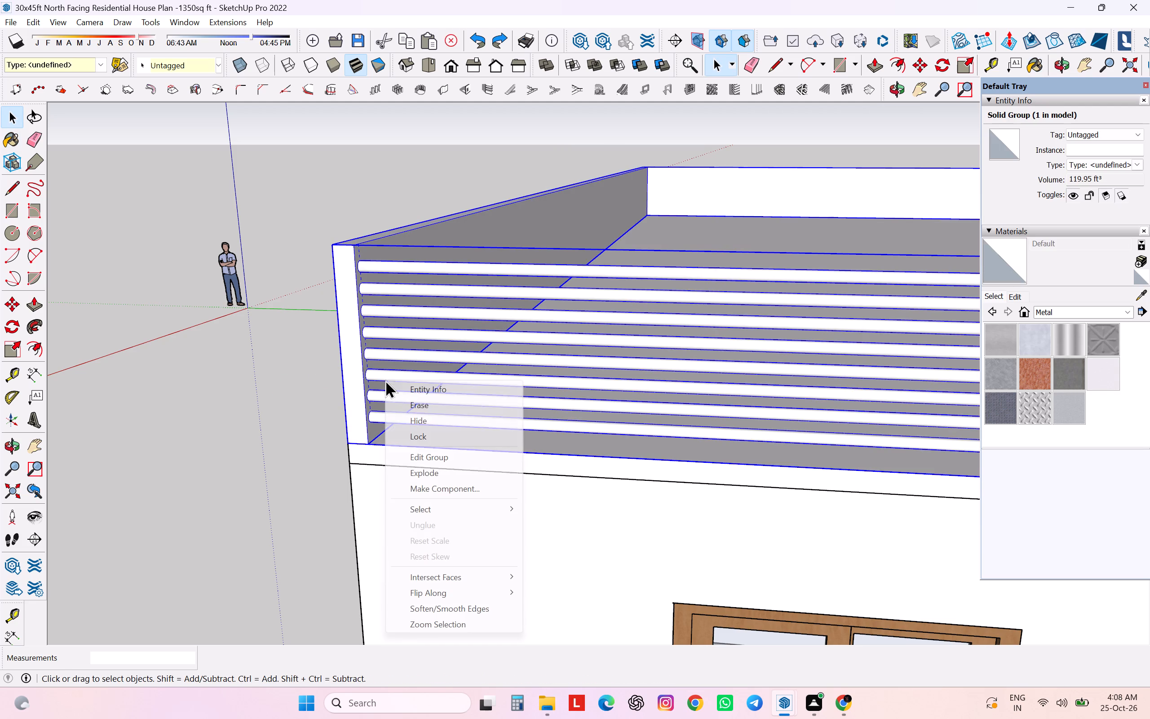
left_click(424, 458)
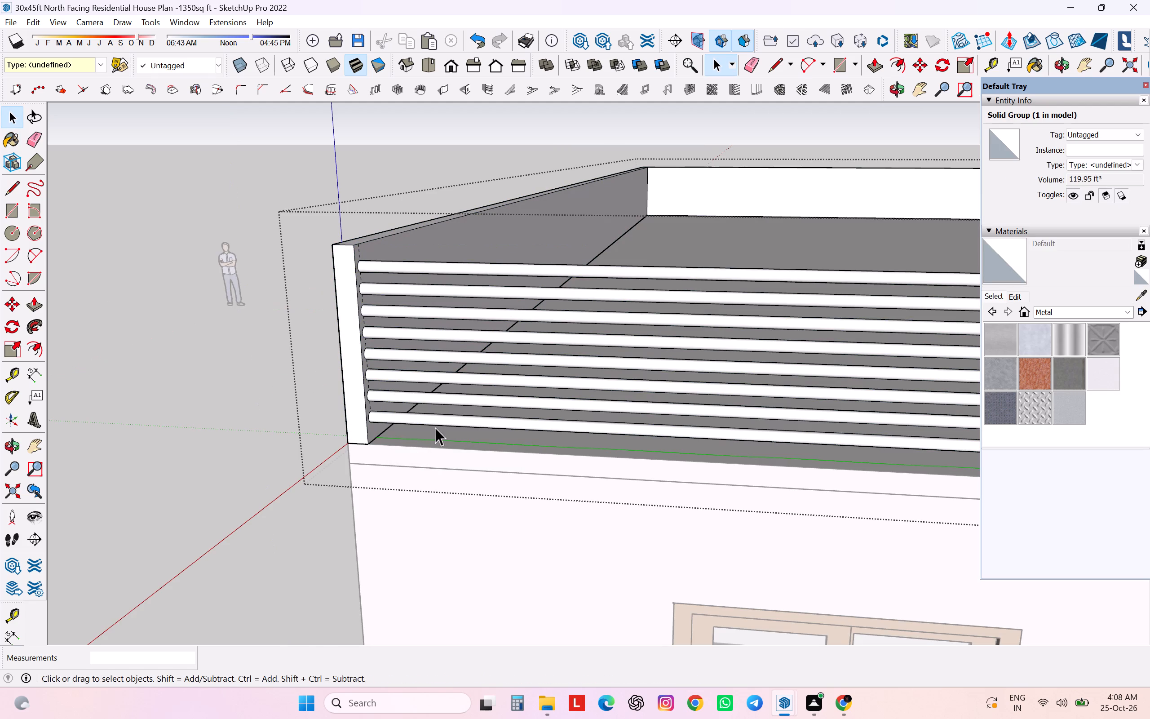
left_click(442, 420)
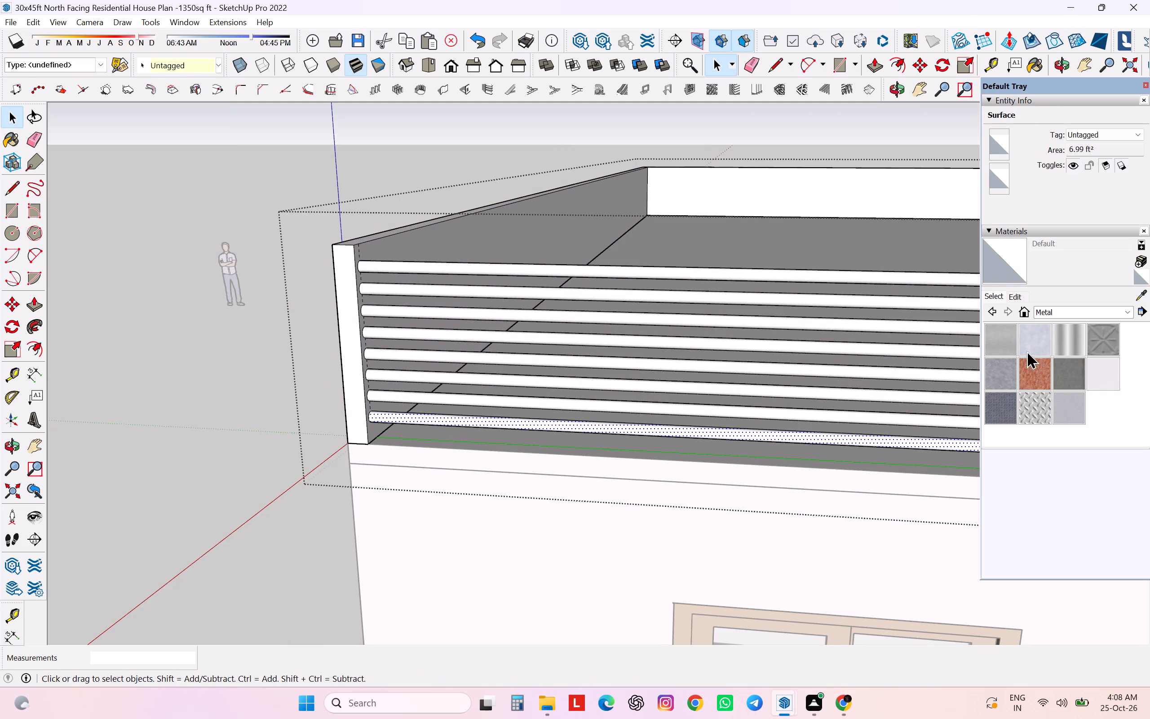
left_click(1008, 346)
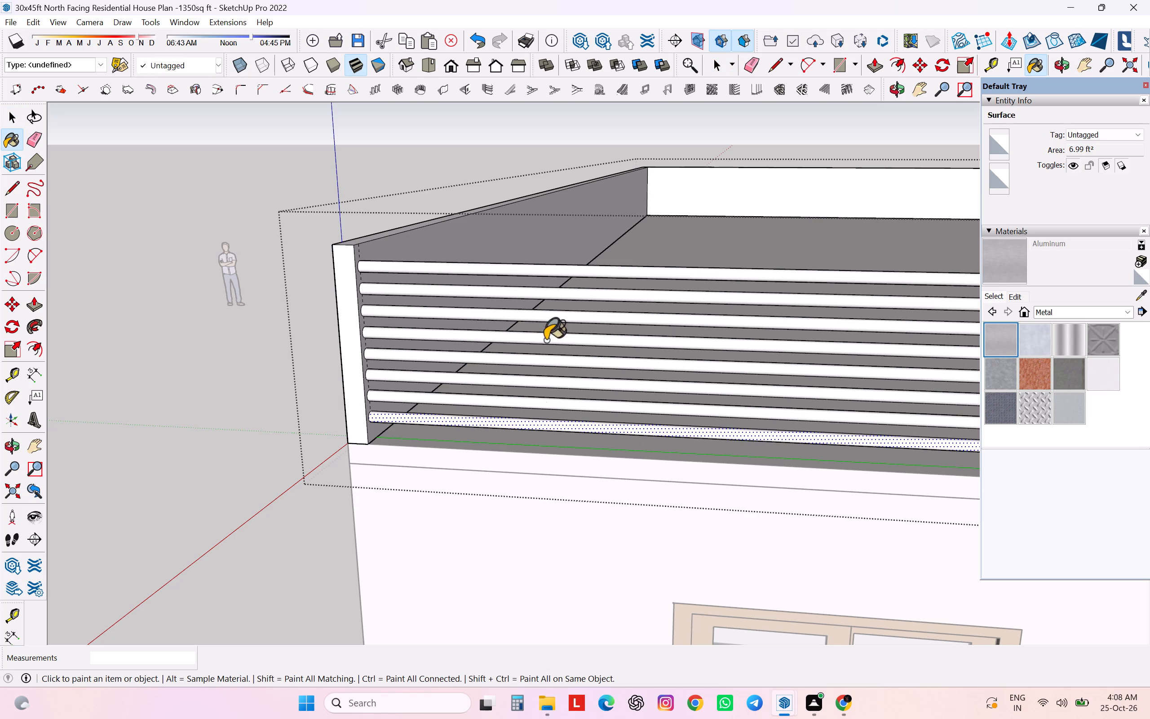
left_click(569, 272)
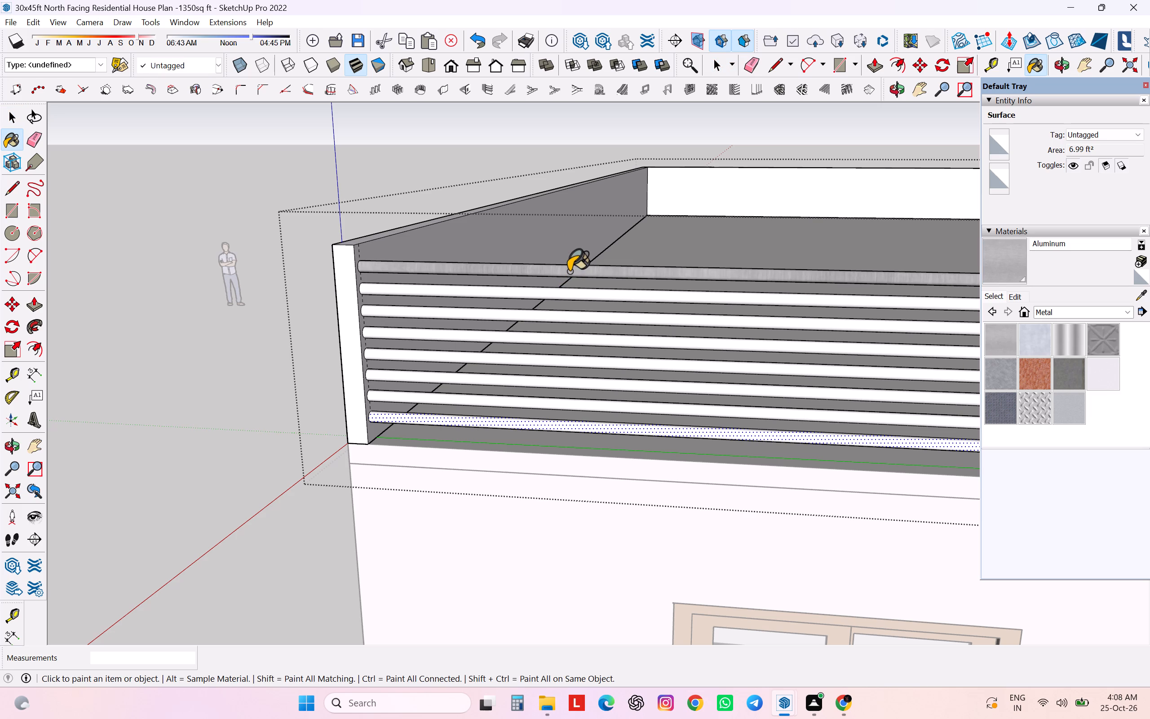
left_click(565, 294)
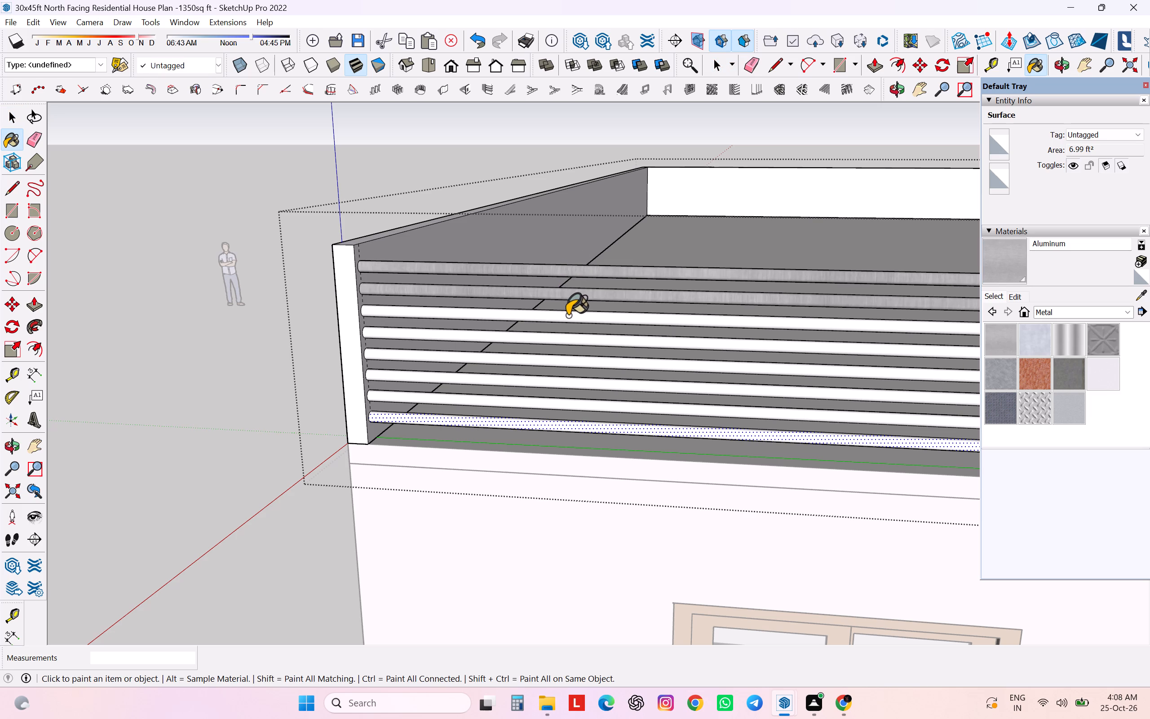
left_click(567, 316)
left_click(568, 342)
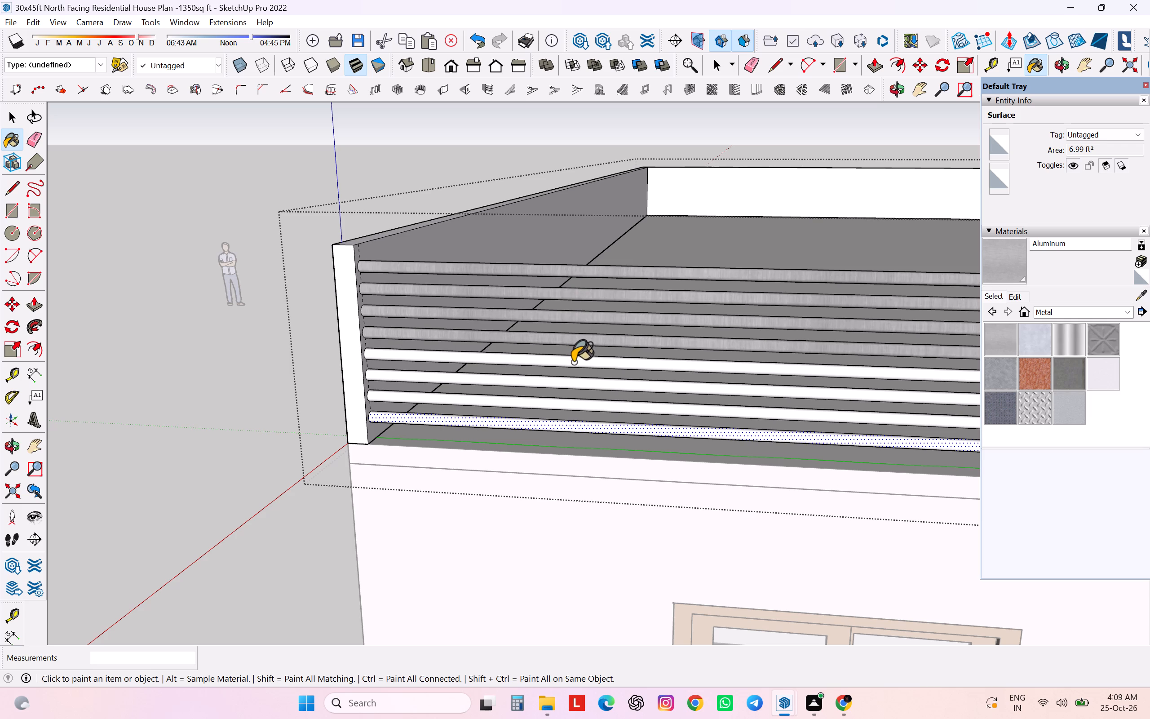
left_click(573, 363)
left_click(581, 385)
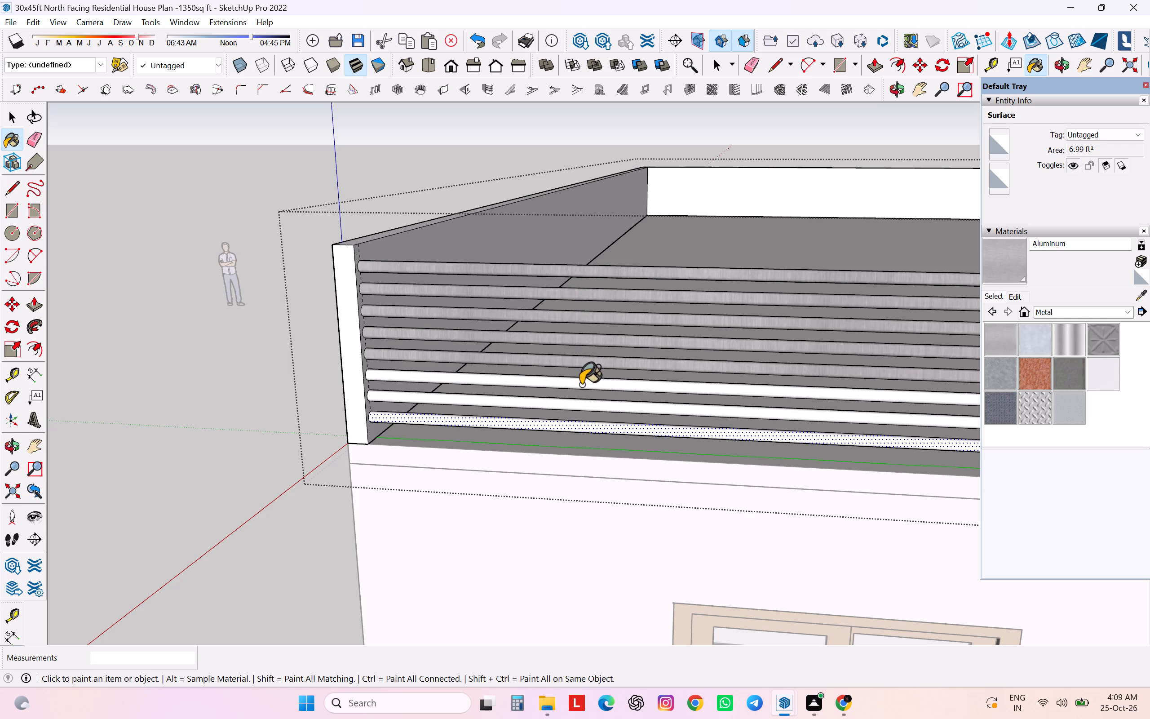
left_click(581, 404)
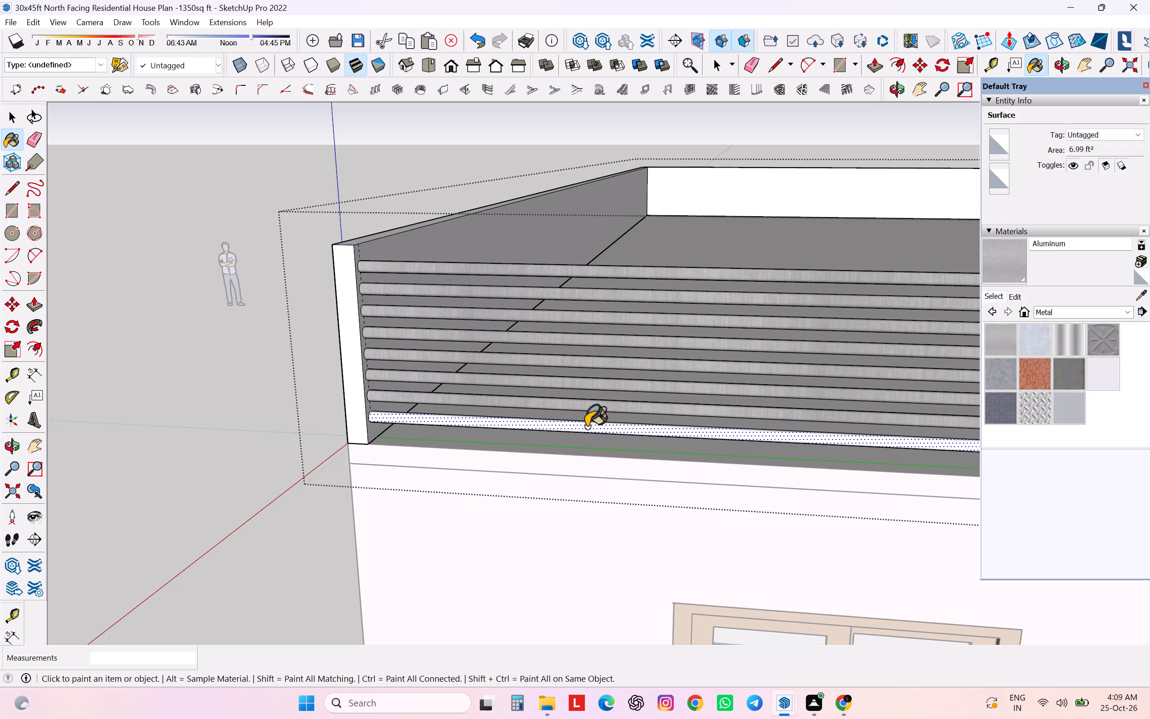
left_click(586, 427)
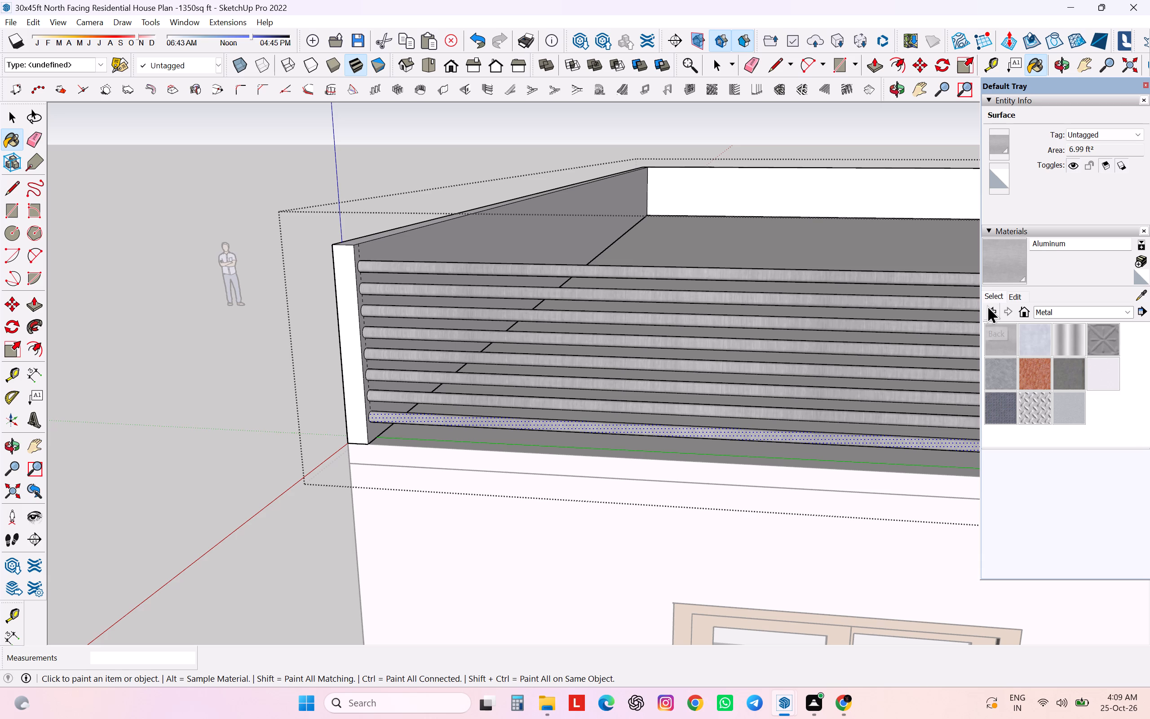
Edit the Aluminum material's colour to a slightly darker grey.
left_click(1012, 292)
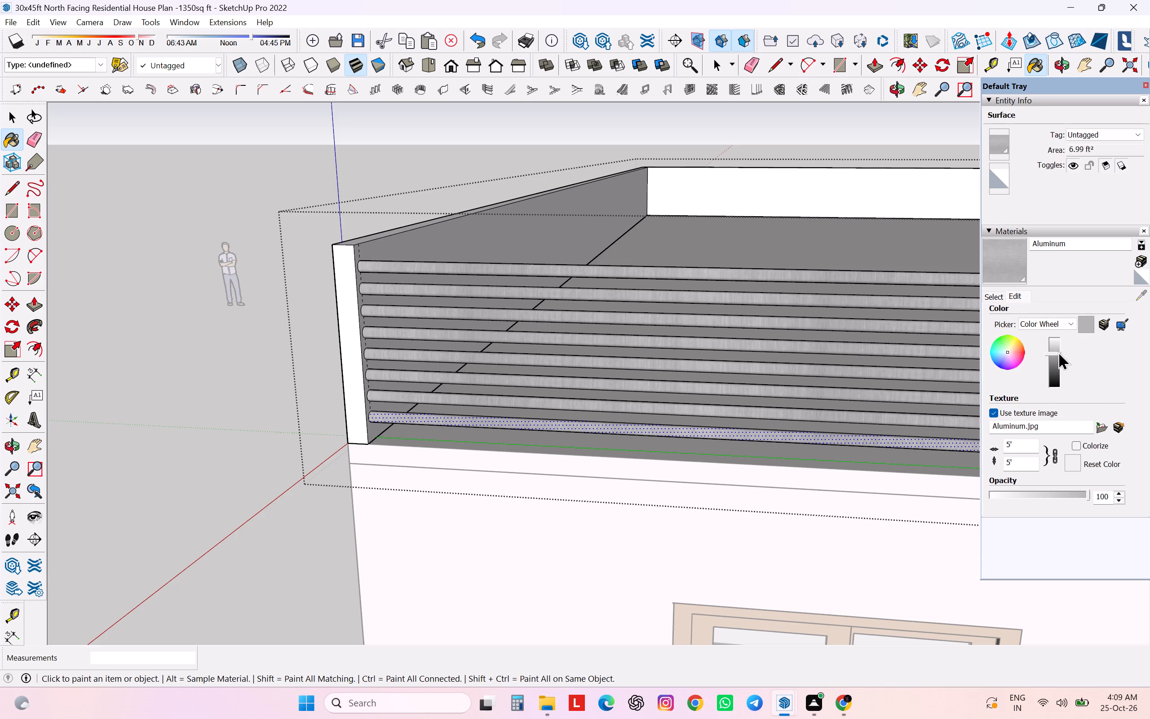
left_click_drag(1058, 351, 1060, 358)
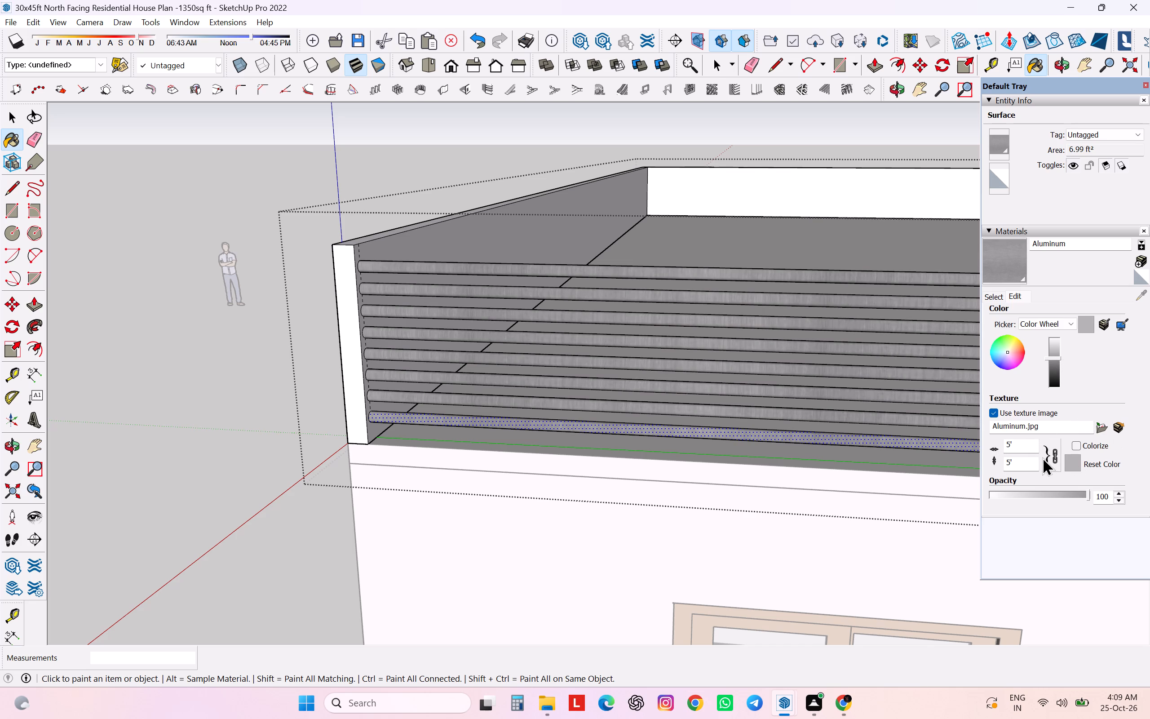
scroll(1042, 457, "down", 1)
Set the Aluminum material's opacity to 50 and finish editing the terrace parapet group.
left_click_drag(1084, 489, 1046, 494)
left_click_drag(1083, 495, 1007, 507)
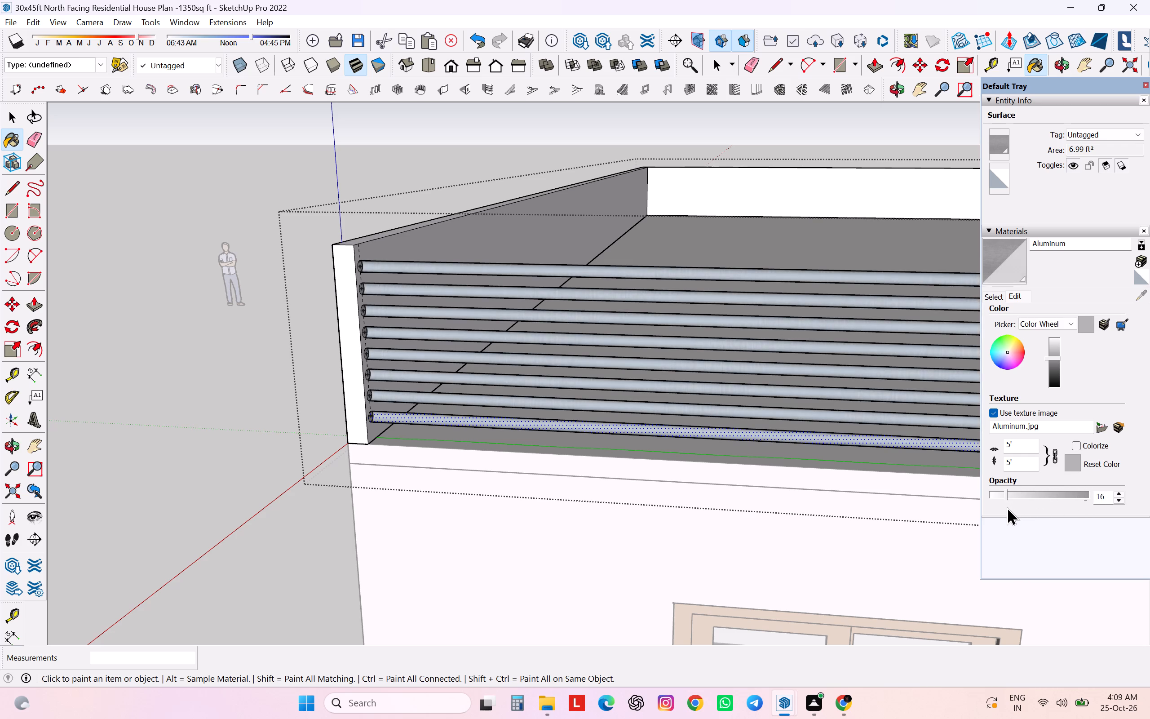
left_click_drag(1007, 507, 1039, 515)
scroll(829, 395, "down", 2)
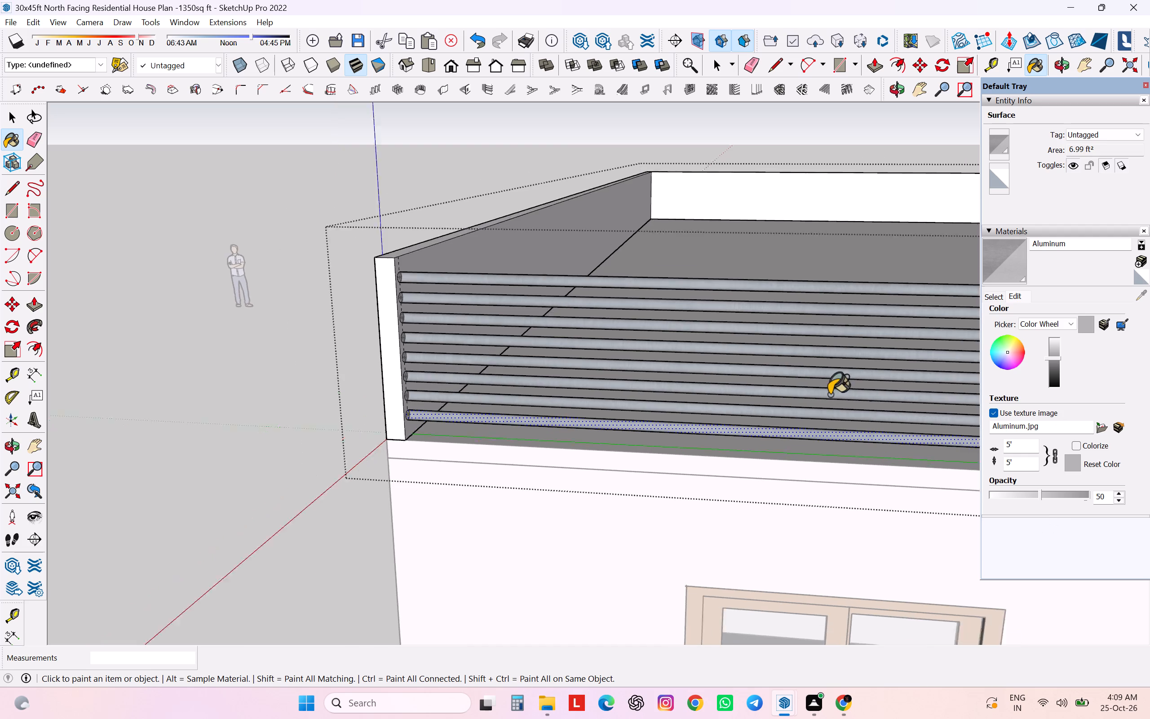
scroll(829, 395, "down", 1)
key("space")
left_click(290, 502)
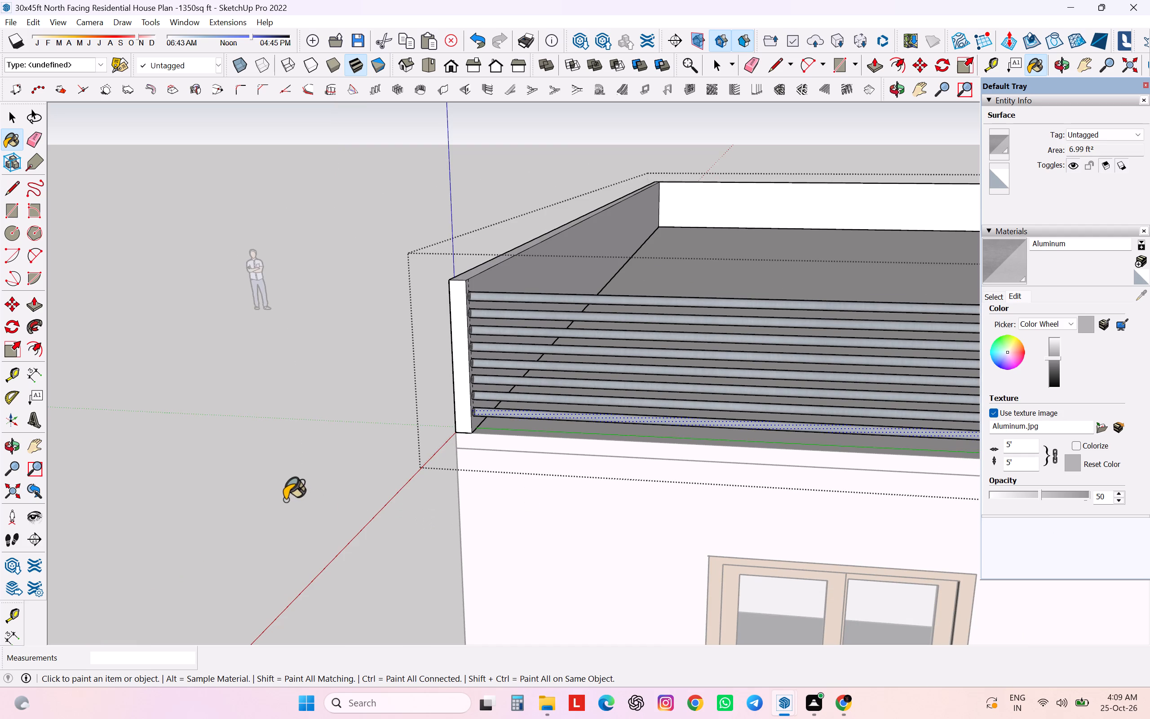
key("space")
left_click(285, 500)
scroll(394, 422, "down", 3)
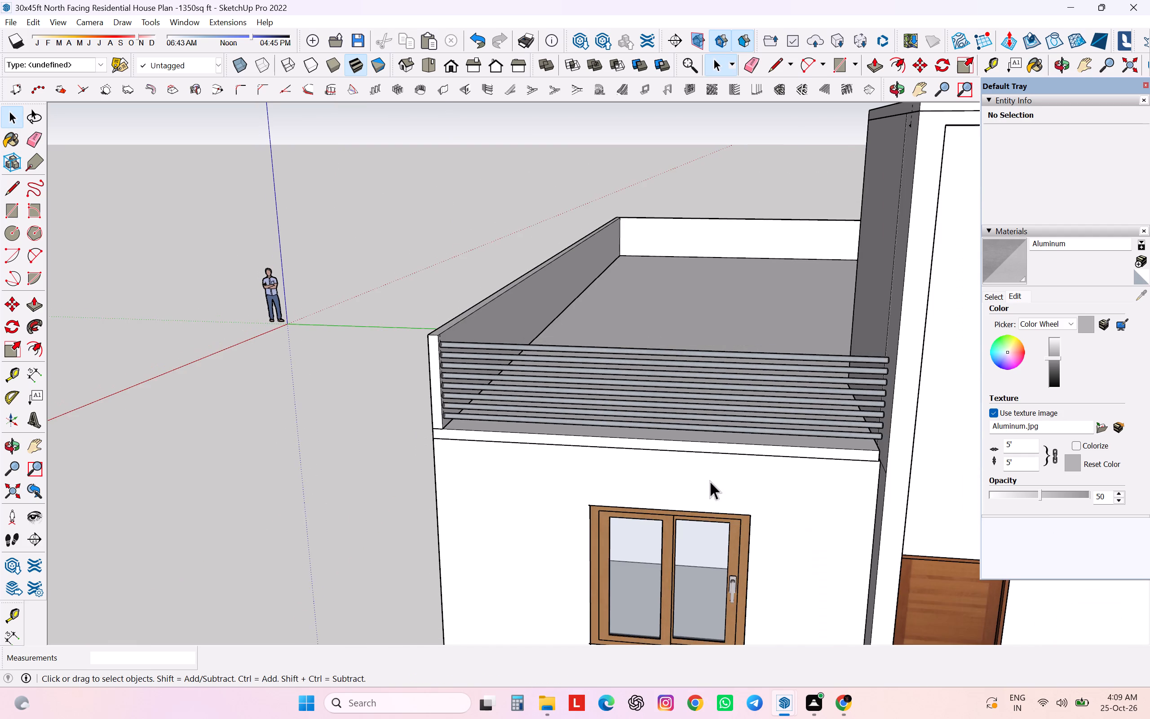
Examine the front of the house from several angles, including the terrace railing, window, entrance door and base.
middle_click_drag(723, 481, 661, 401)
scroll(666, 389, "down", 4)
middle_click_drag(709, 437, 756, 512)
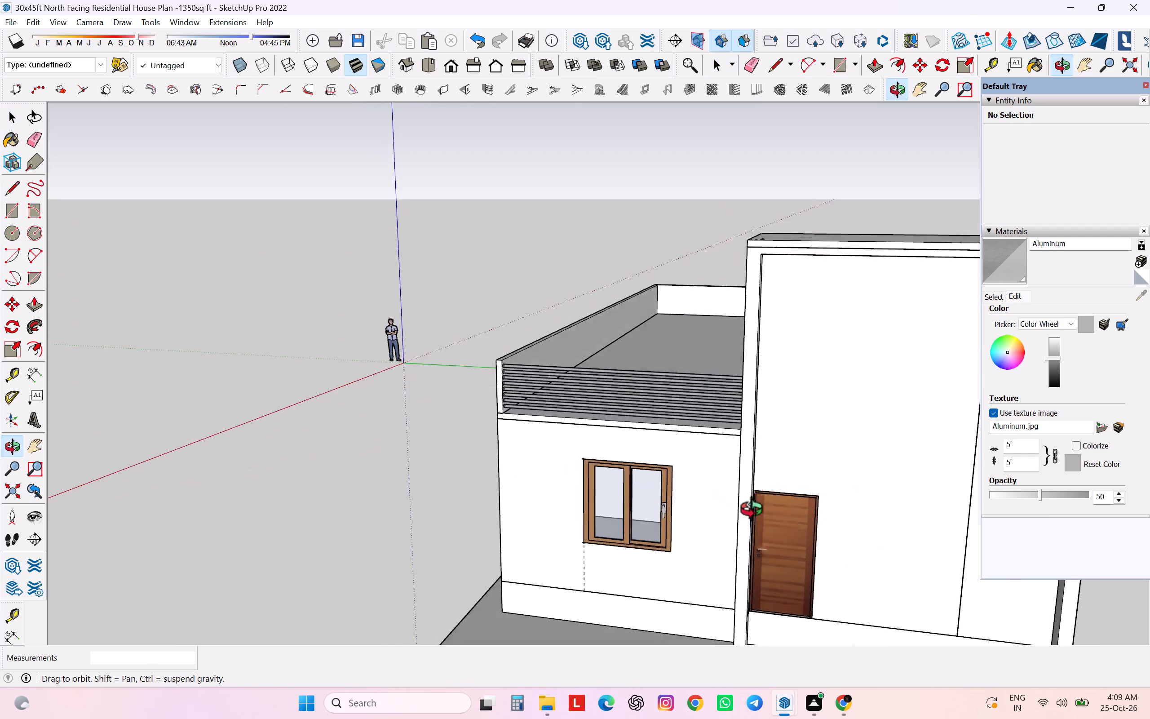
middle_click_drag(756, 512, 782, 462)
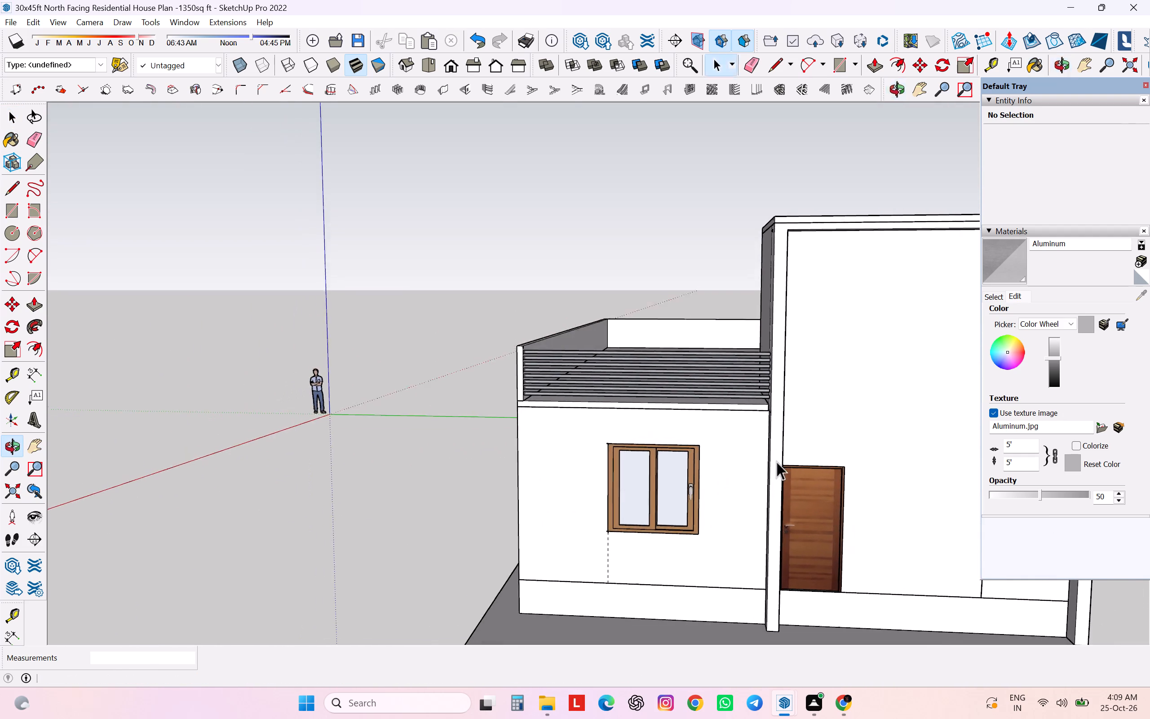
scroll(775, 461, "down", 3)
scroll(836, 556, "down", 1)
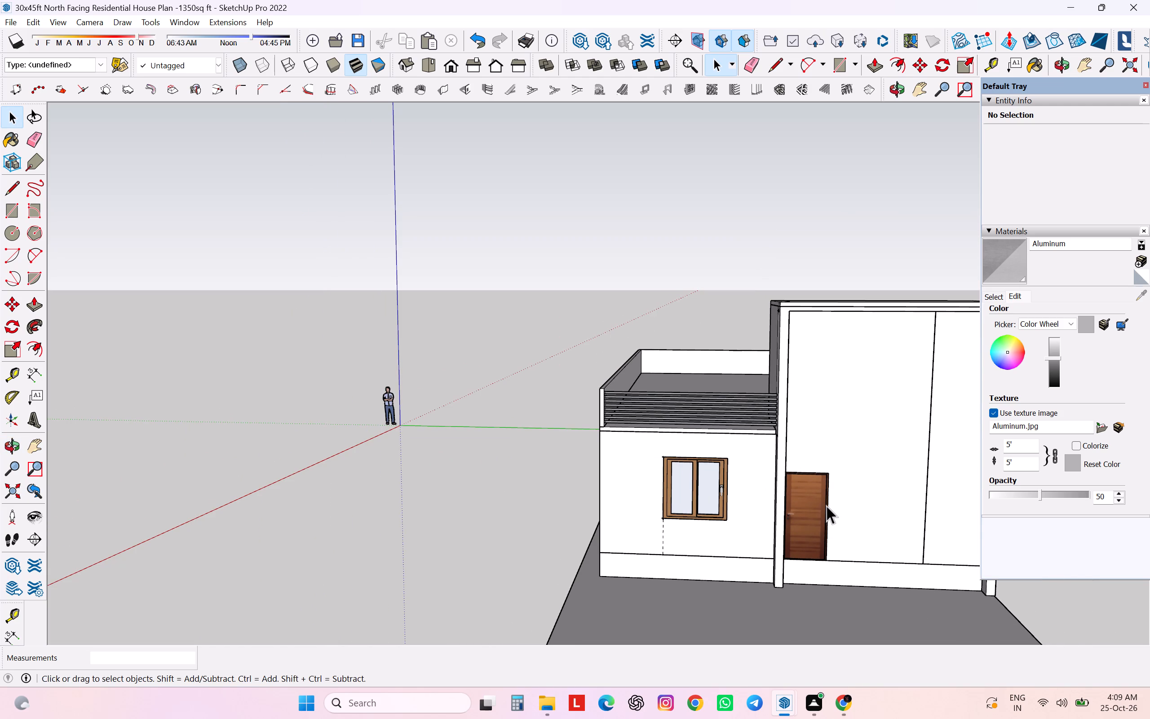
middle_click_drag(825, 505, 753, 442)
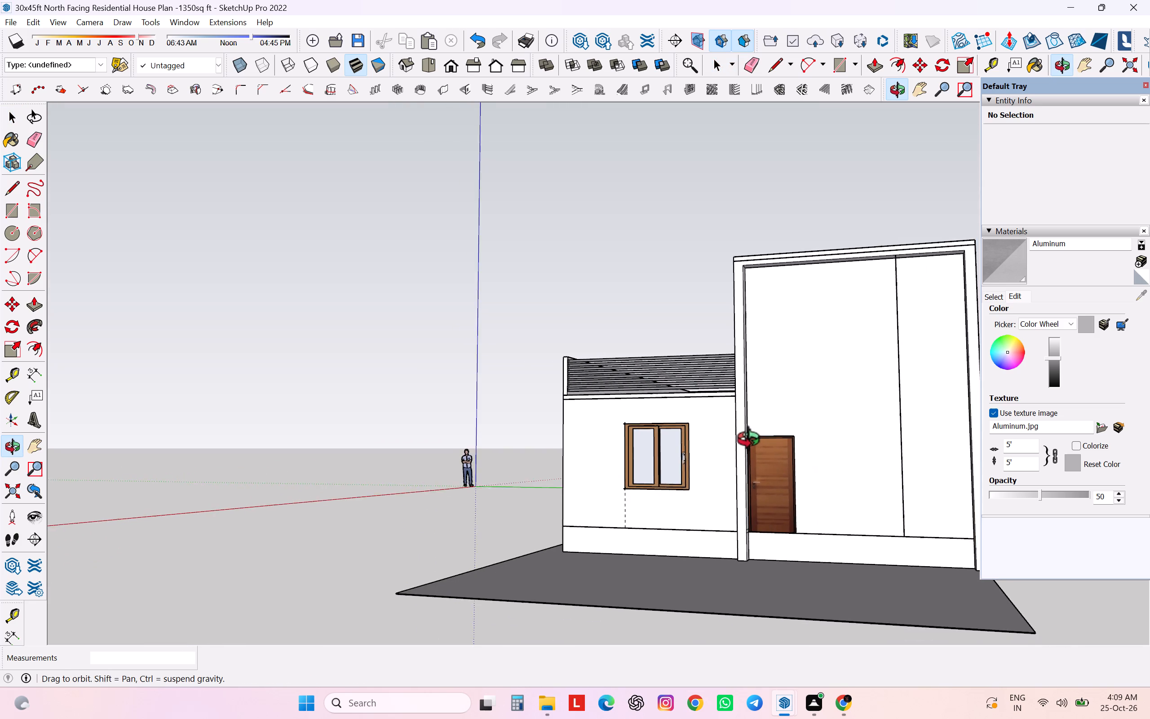
middle_click_drag(753, 442, 760, 489)
scroll(745, 557, "up", 5)
scroll(761, 563, "down", 3)
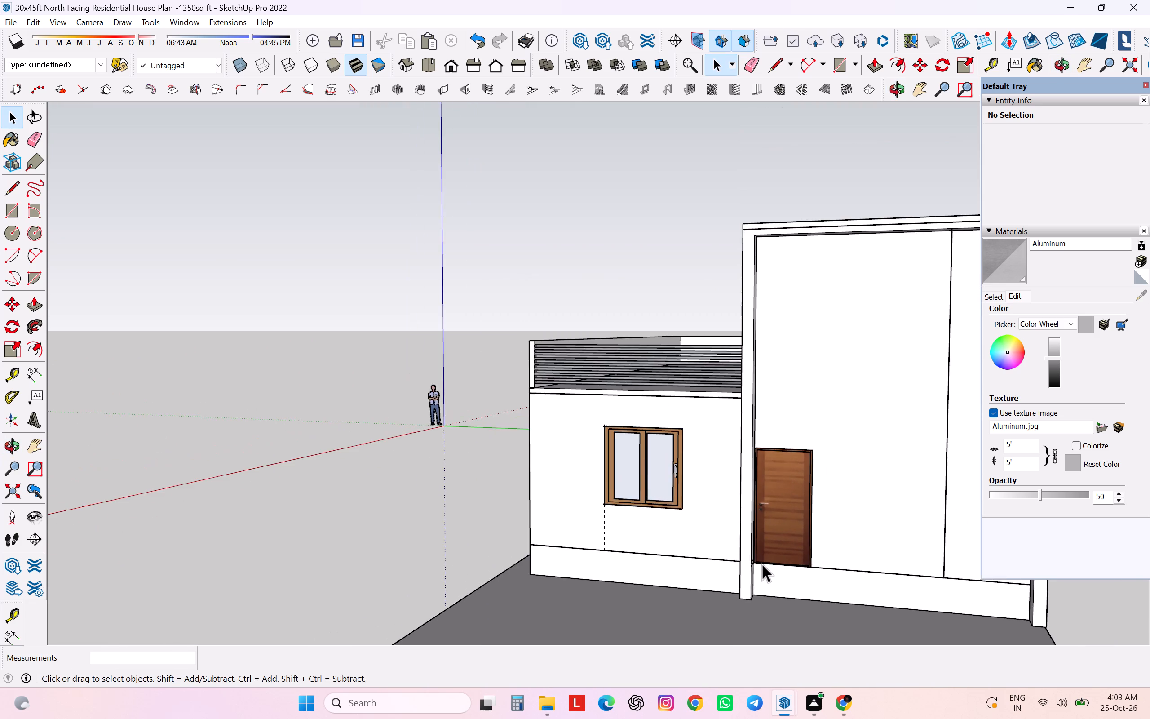
Open the plinth group and draw a vertical line about 1' 11 5/8" from the door frame's bottom corner, away from the column, to the plinth's base.
scroll(762, 564, "up", 11)
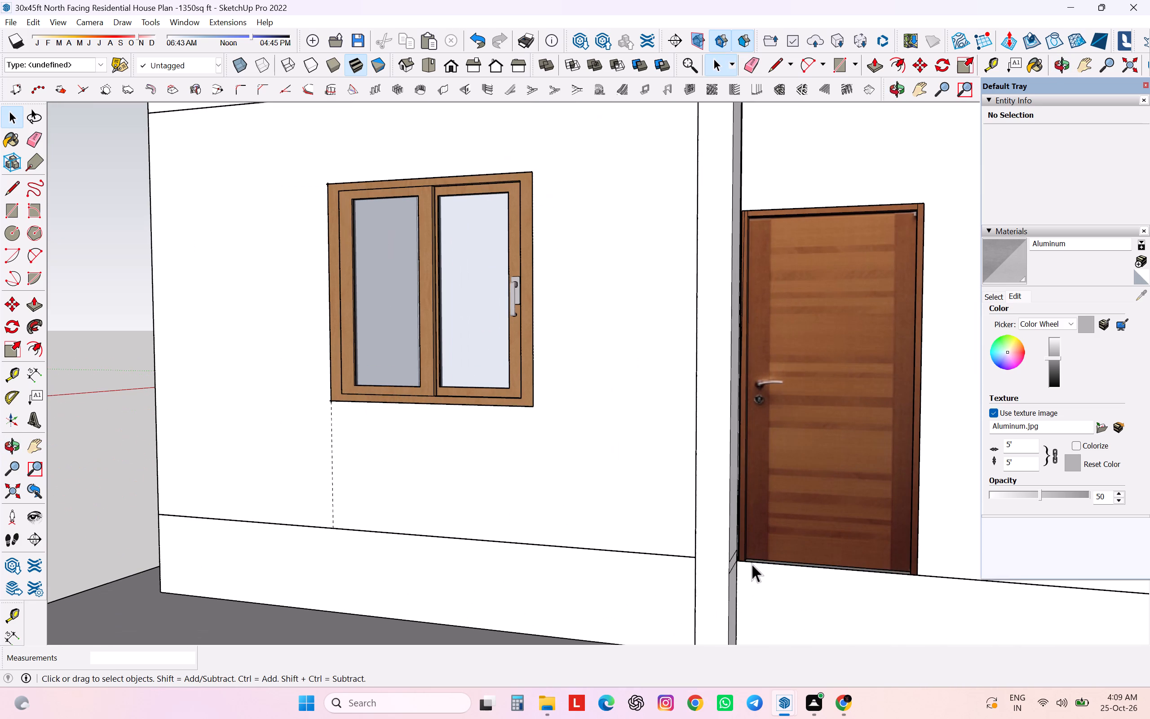
left_click_drag(808, 615, 811, 610)
right_click(811, 606)
double_click(803, 601)
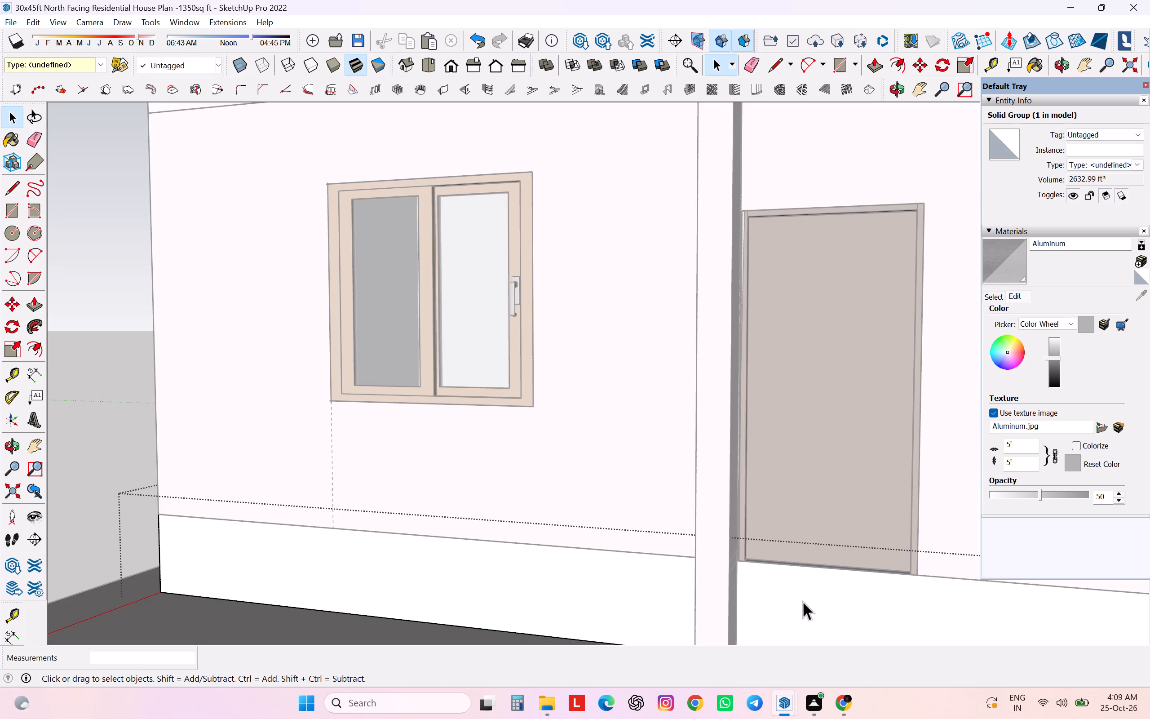
scroll(479, 459, "down", 7)
scroll(688, 556, "up", 4)
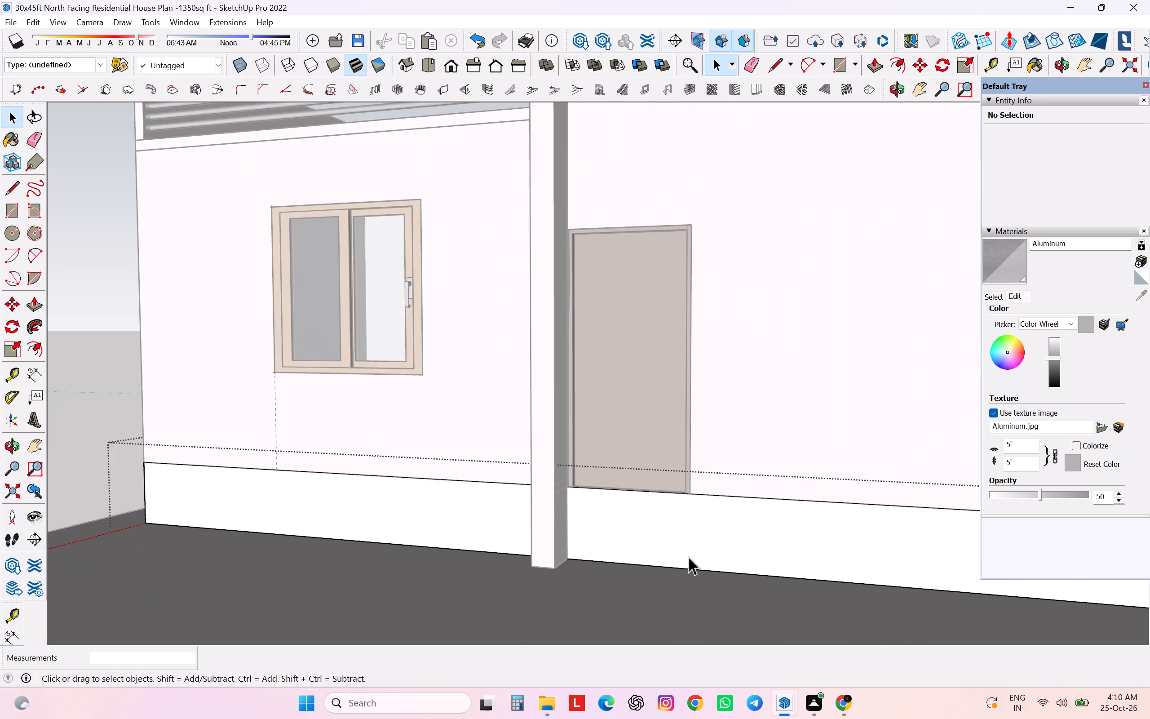
scroll(688, 556, "up", 4)
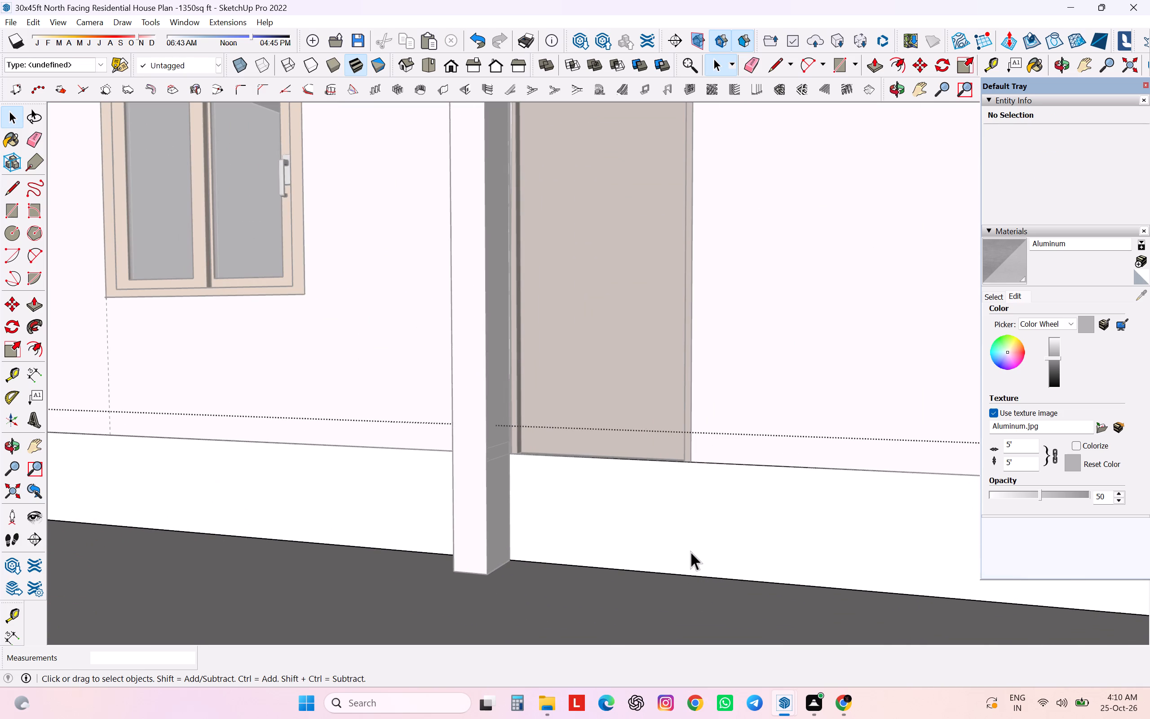
key("l")
left_click(693, 466)
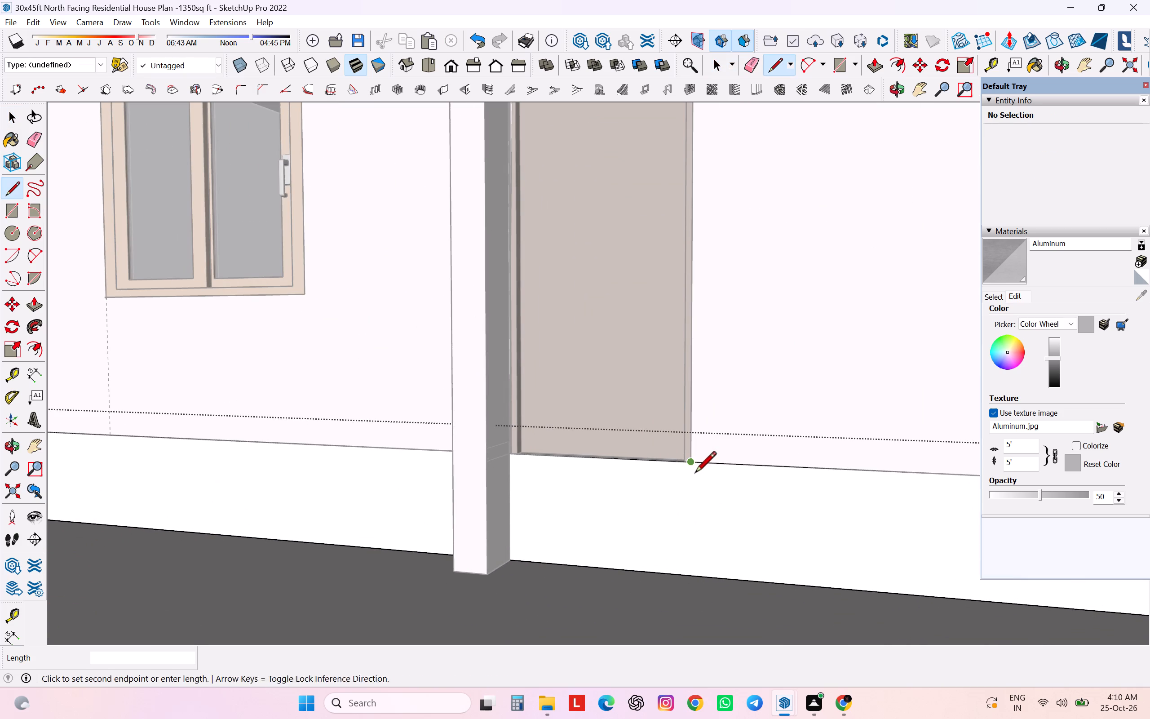
left_click(693, 578)
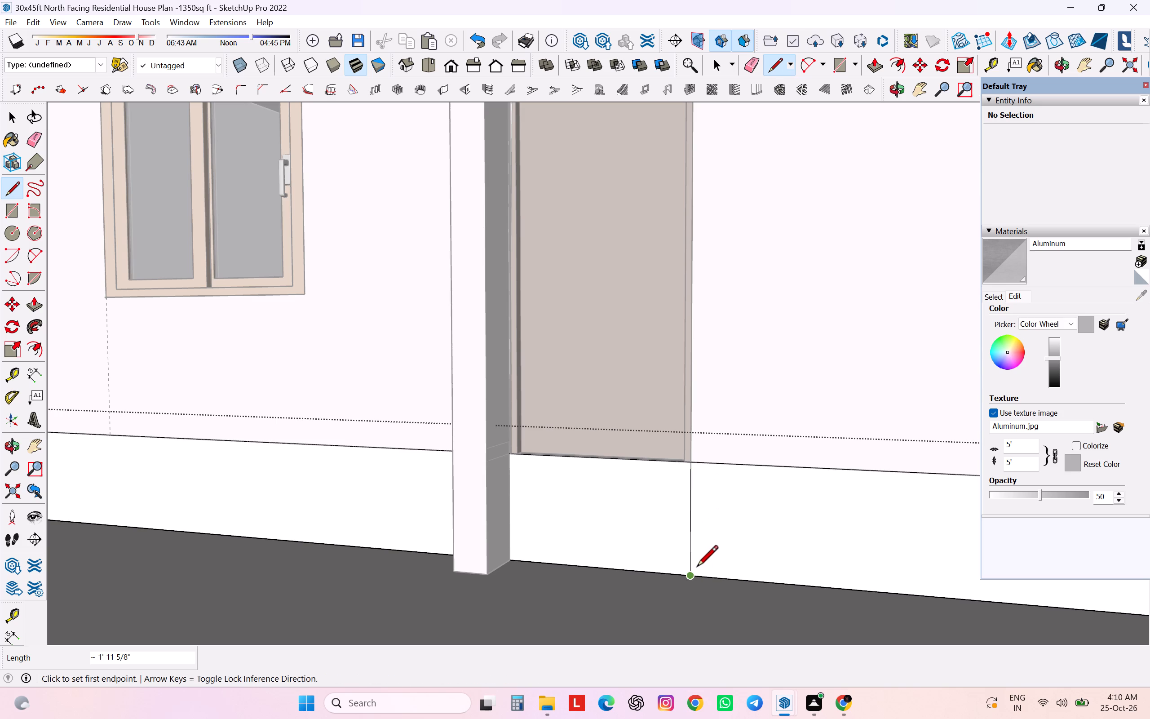
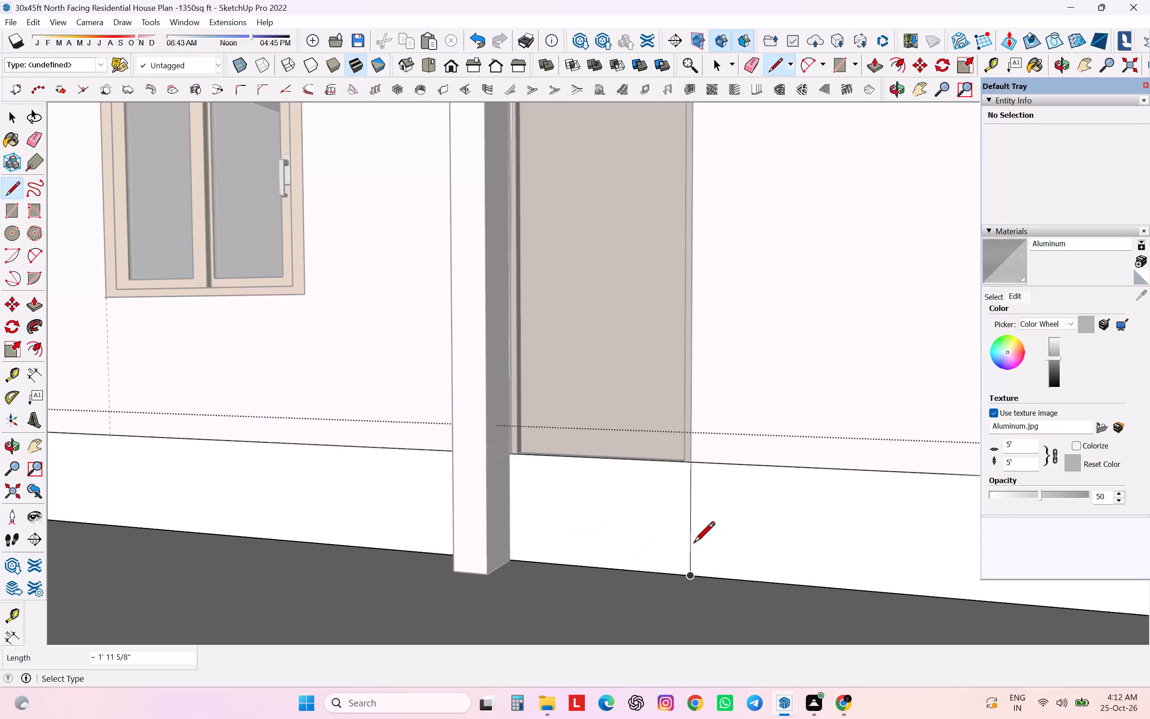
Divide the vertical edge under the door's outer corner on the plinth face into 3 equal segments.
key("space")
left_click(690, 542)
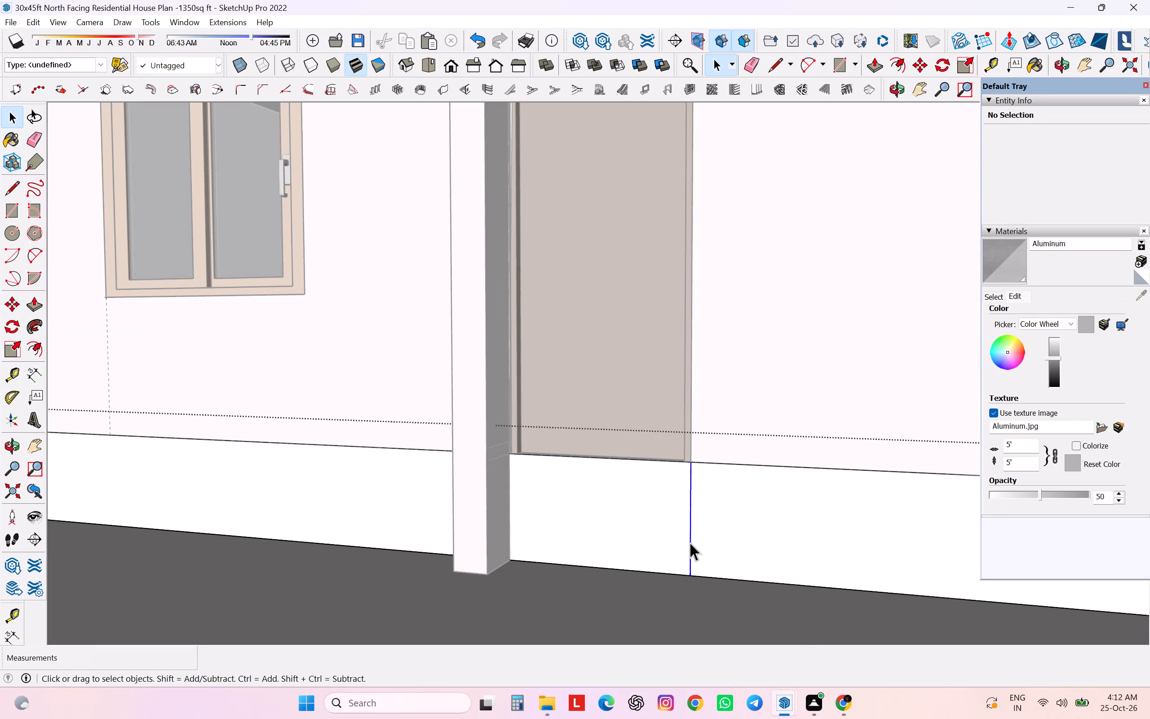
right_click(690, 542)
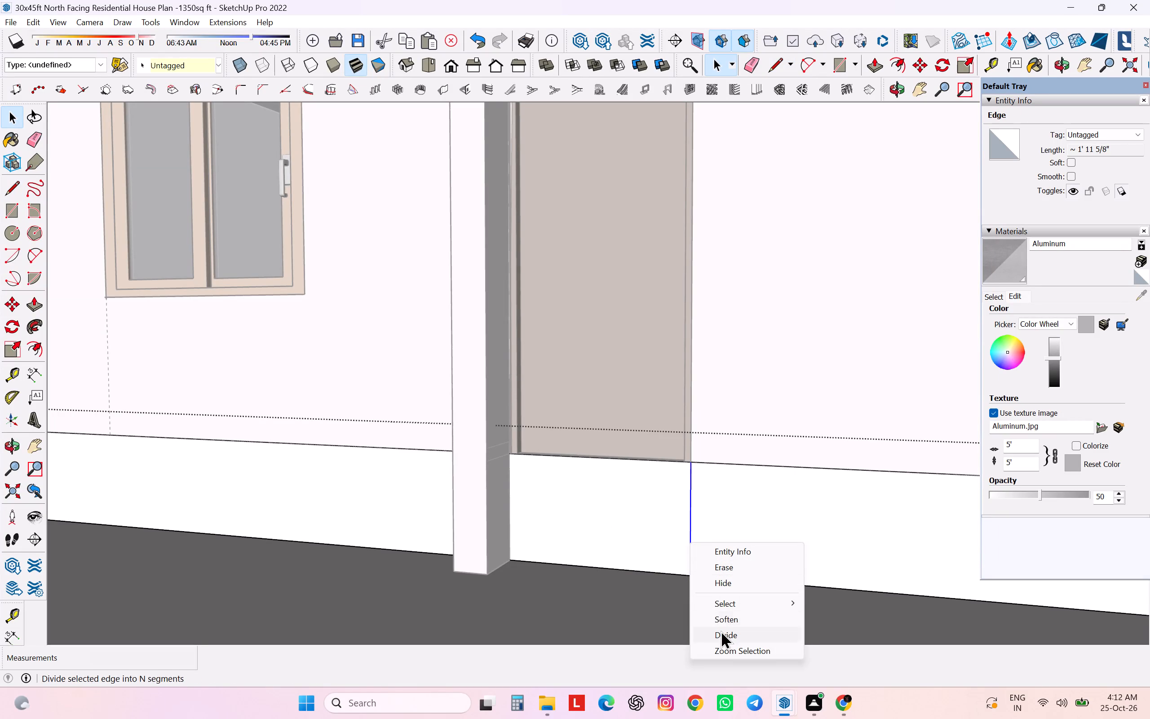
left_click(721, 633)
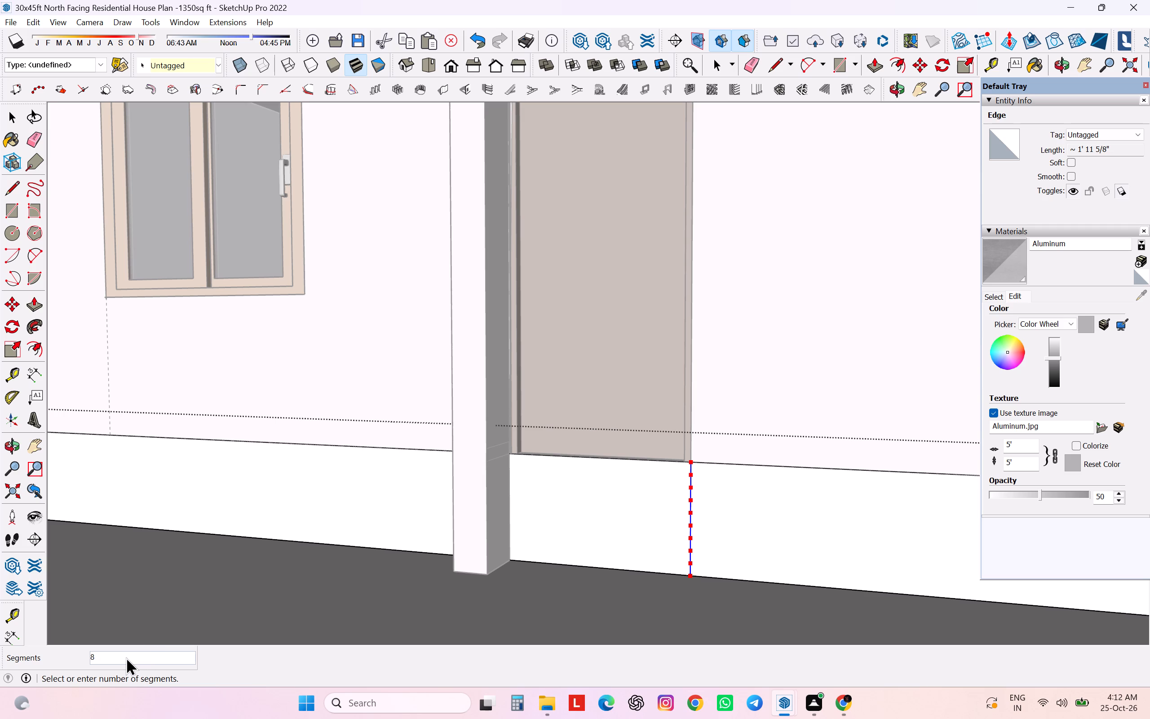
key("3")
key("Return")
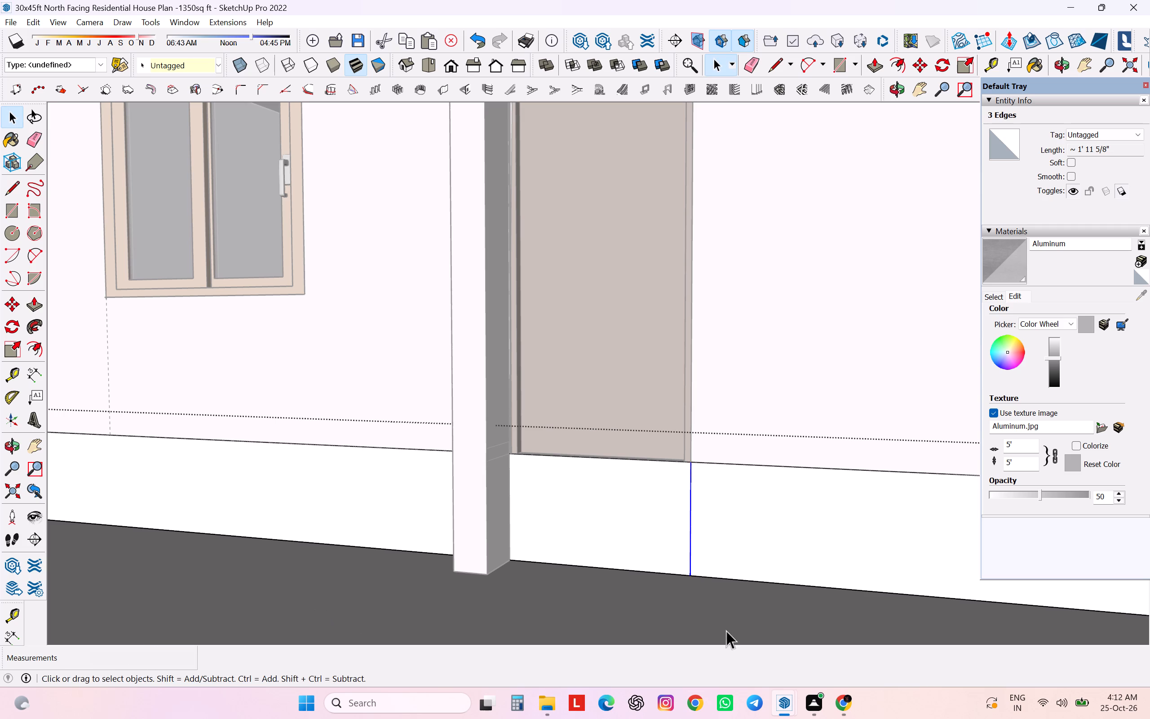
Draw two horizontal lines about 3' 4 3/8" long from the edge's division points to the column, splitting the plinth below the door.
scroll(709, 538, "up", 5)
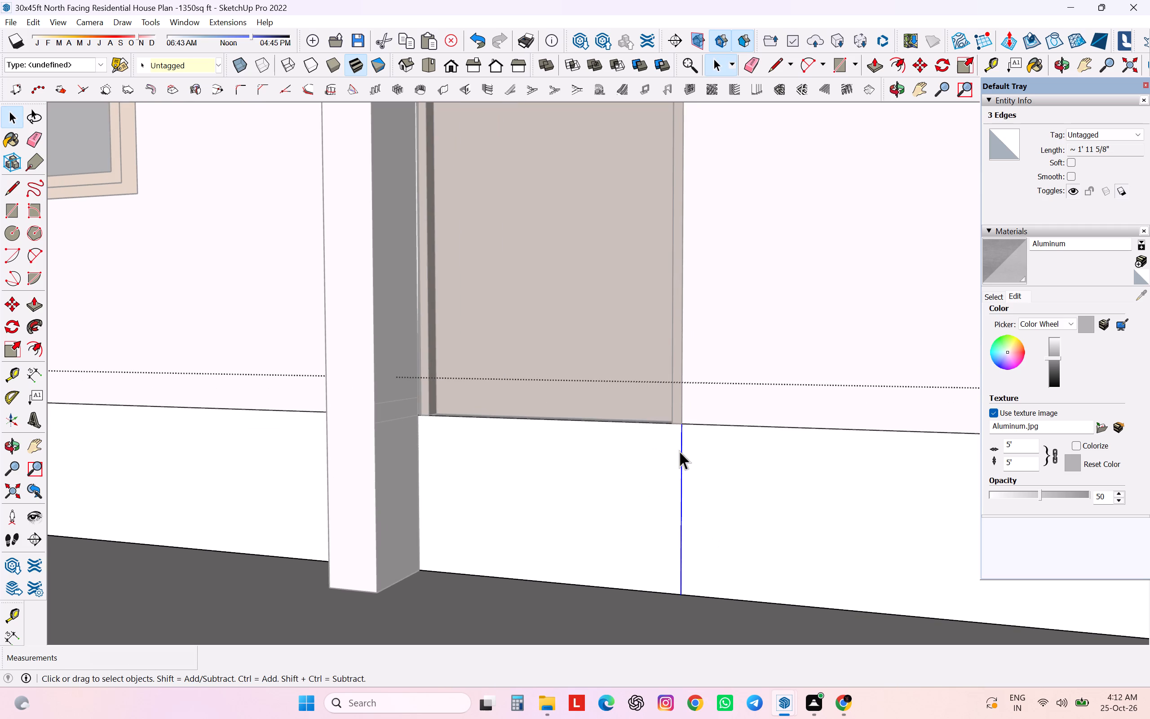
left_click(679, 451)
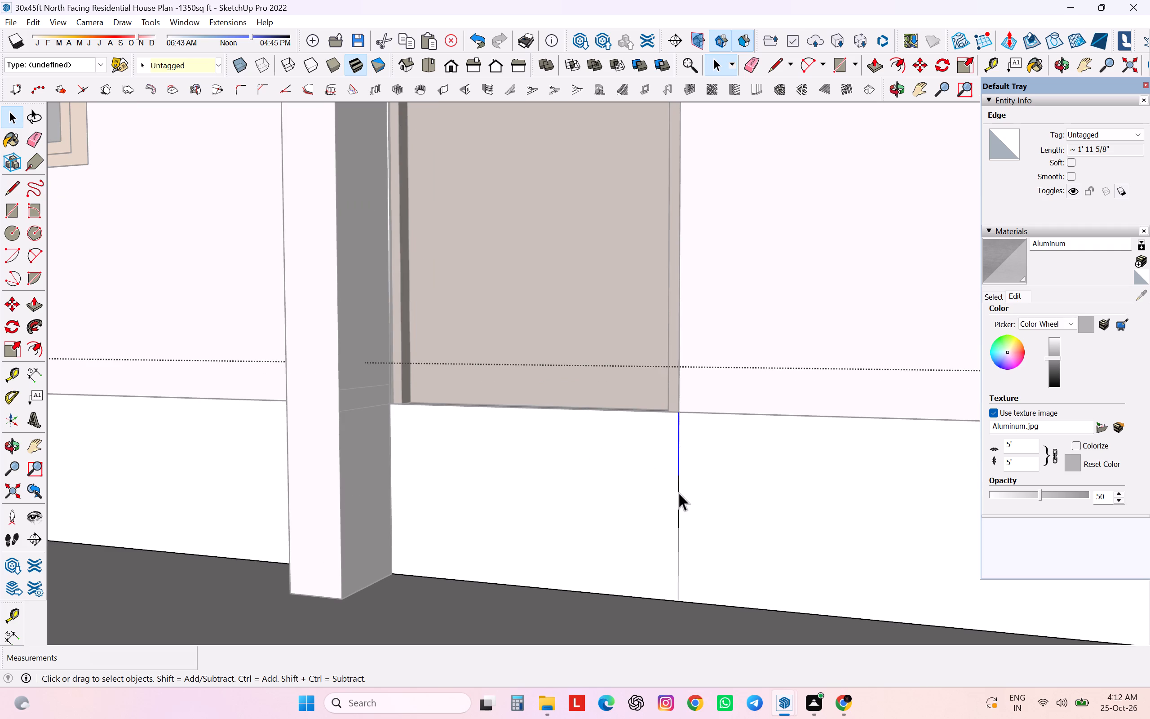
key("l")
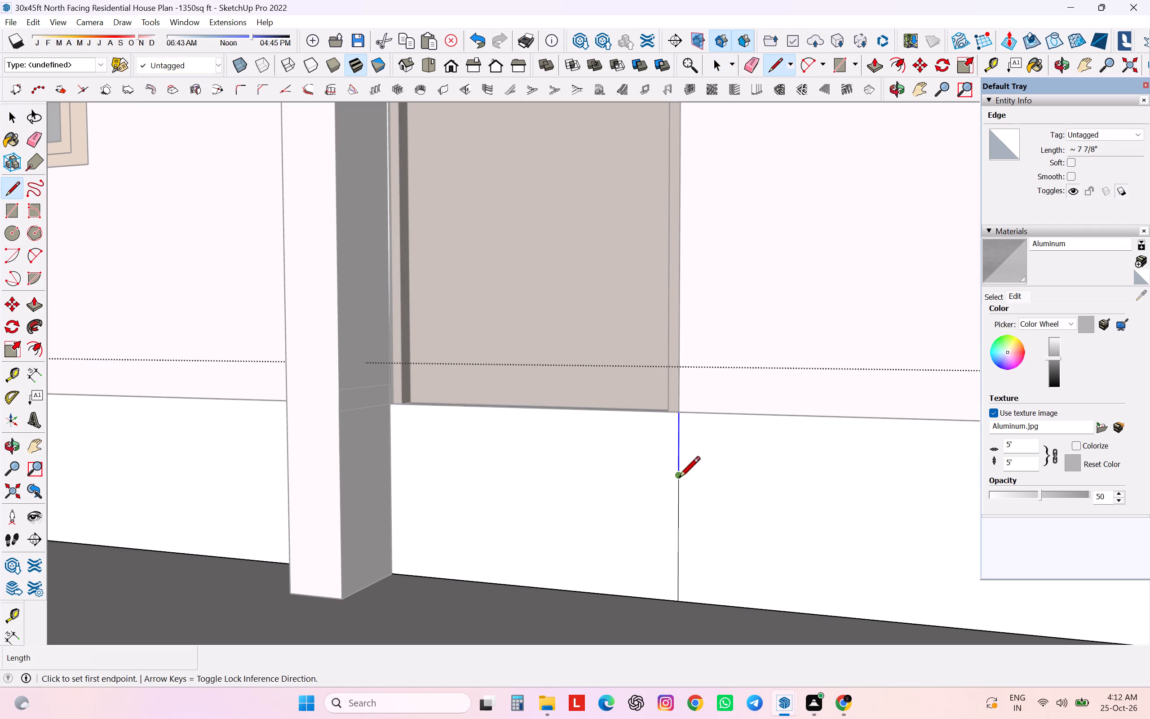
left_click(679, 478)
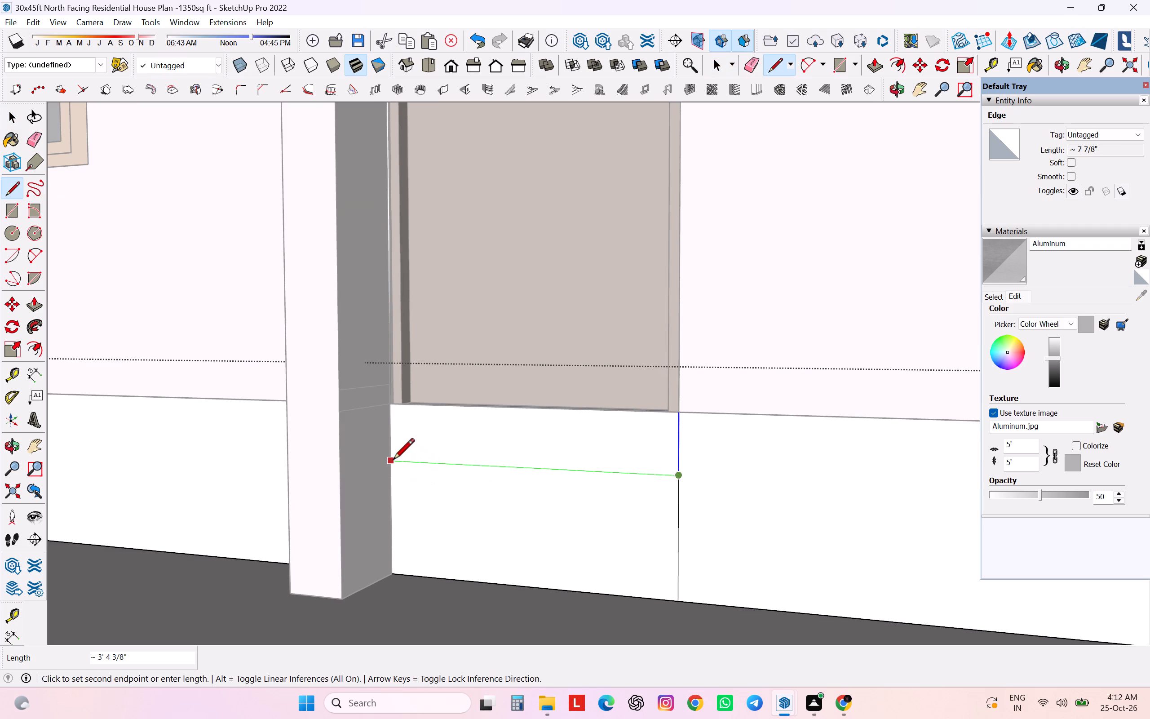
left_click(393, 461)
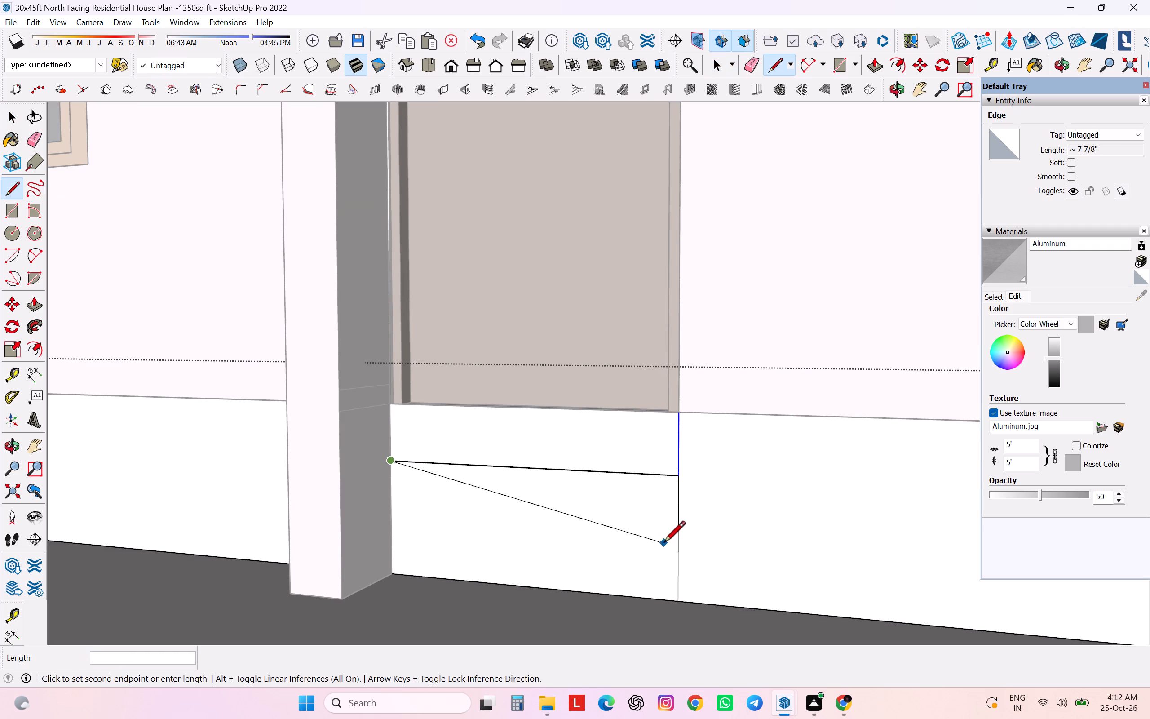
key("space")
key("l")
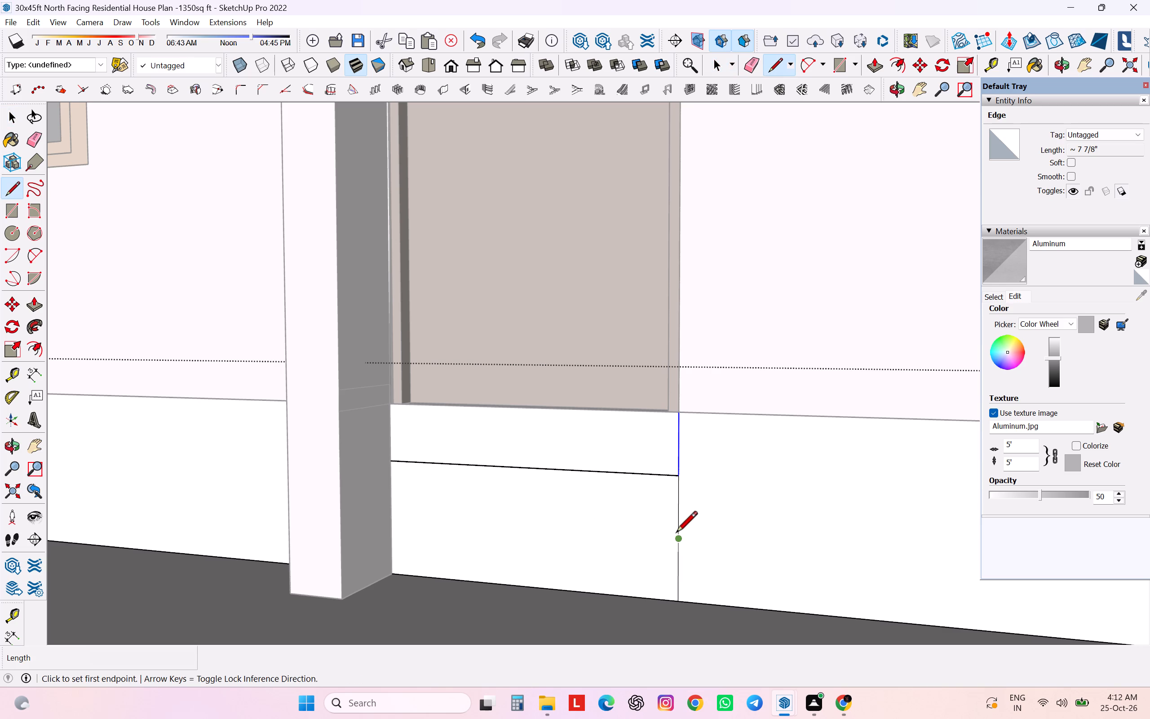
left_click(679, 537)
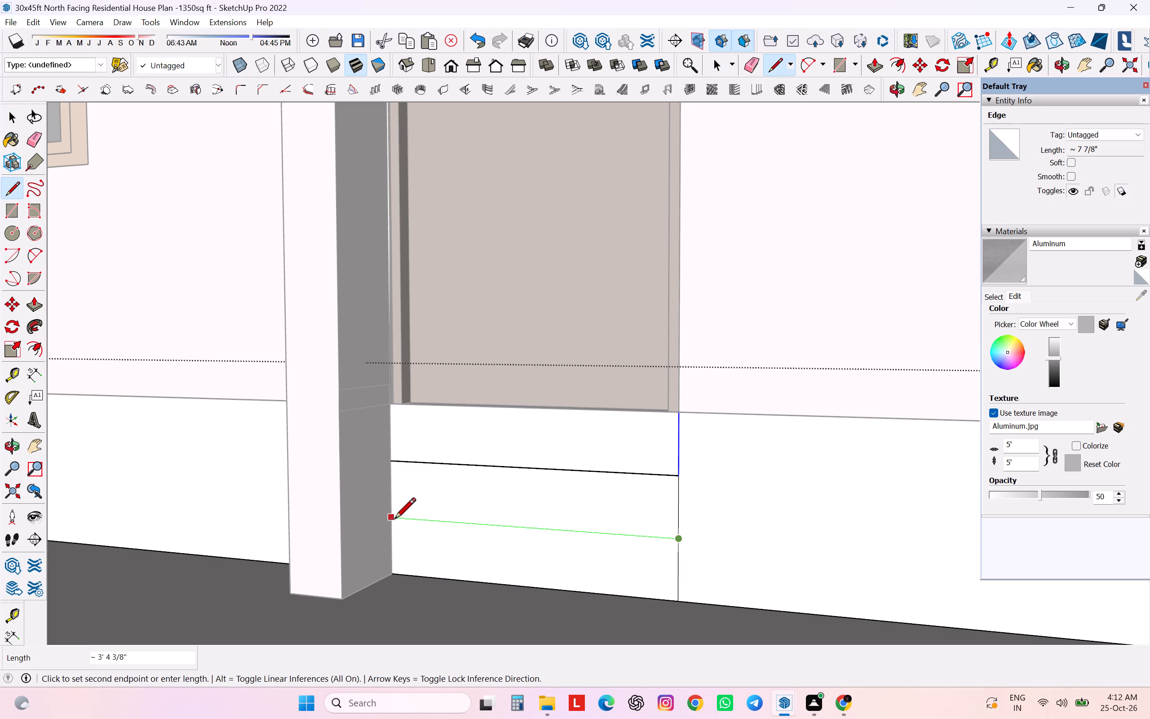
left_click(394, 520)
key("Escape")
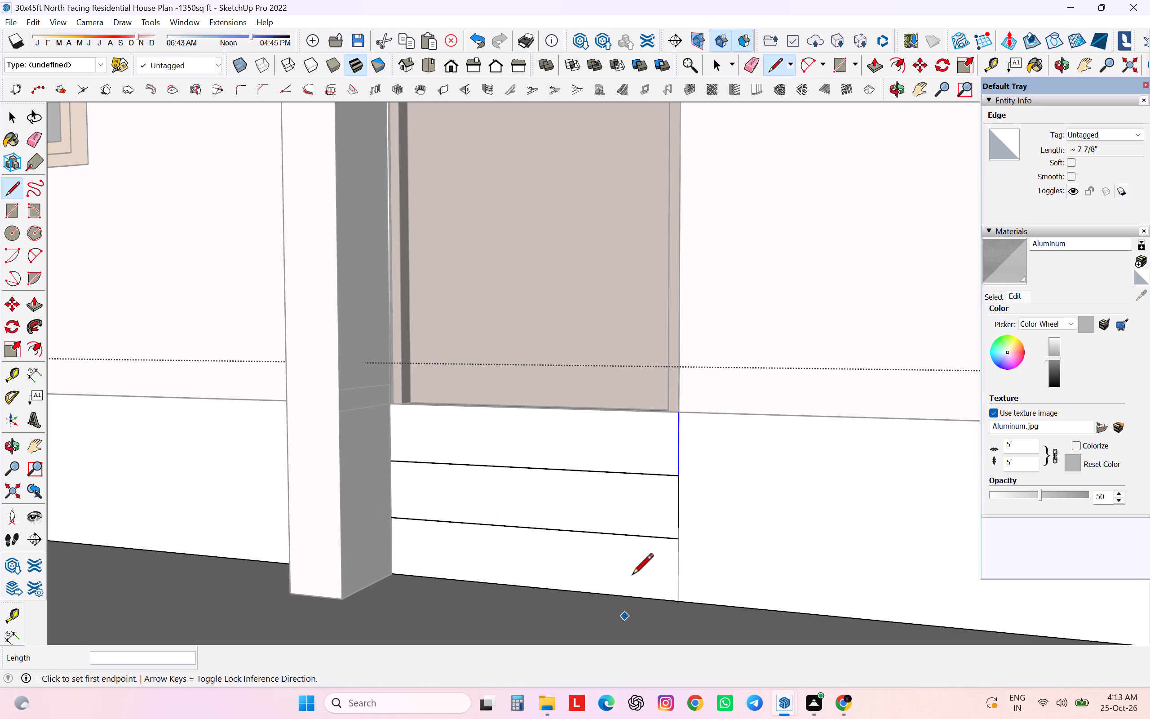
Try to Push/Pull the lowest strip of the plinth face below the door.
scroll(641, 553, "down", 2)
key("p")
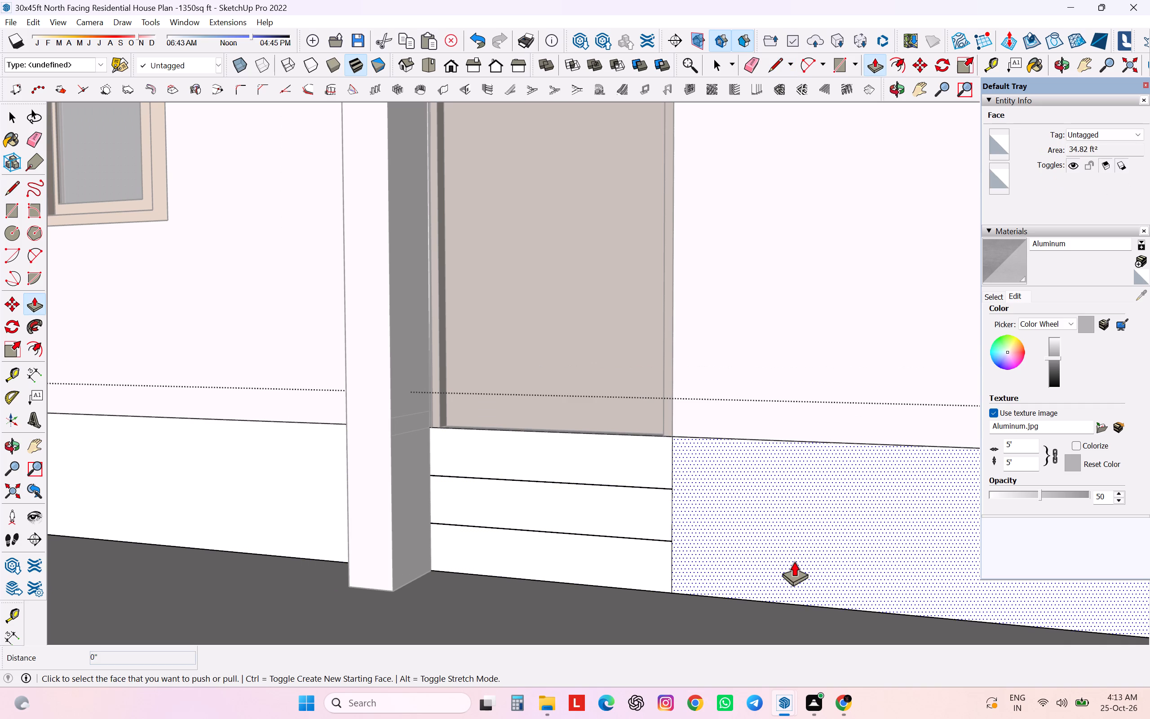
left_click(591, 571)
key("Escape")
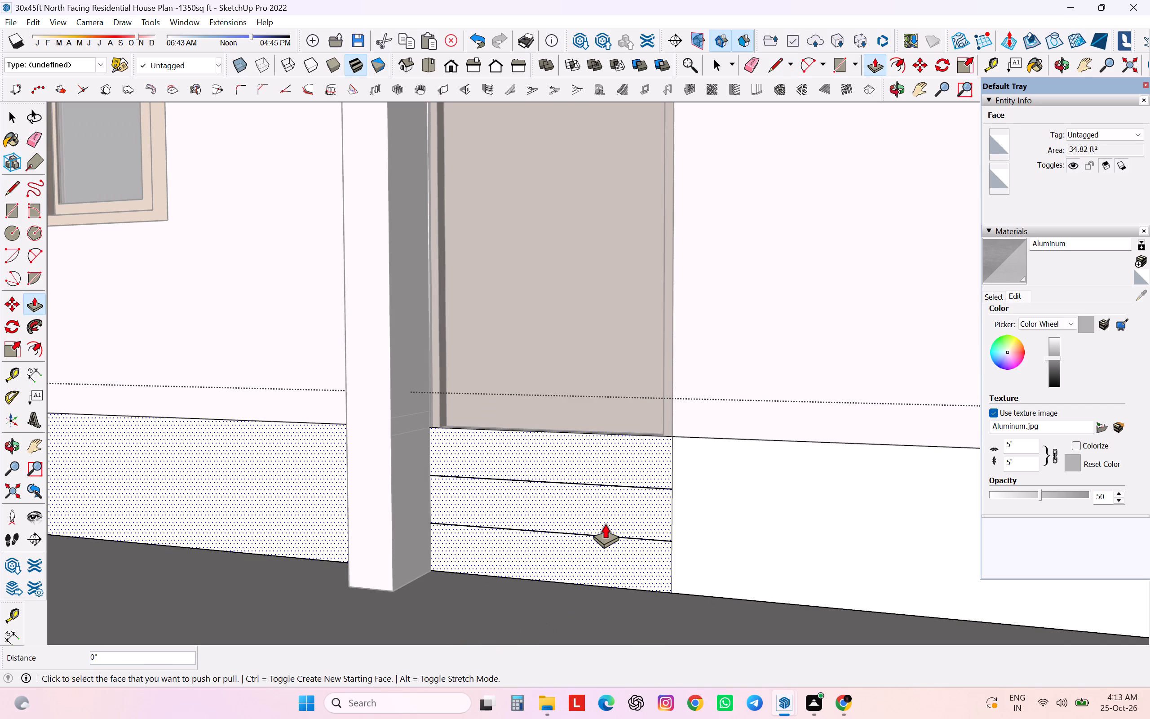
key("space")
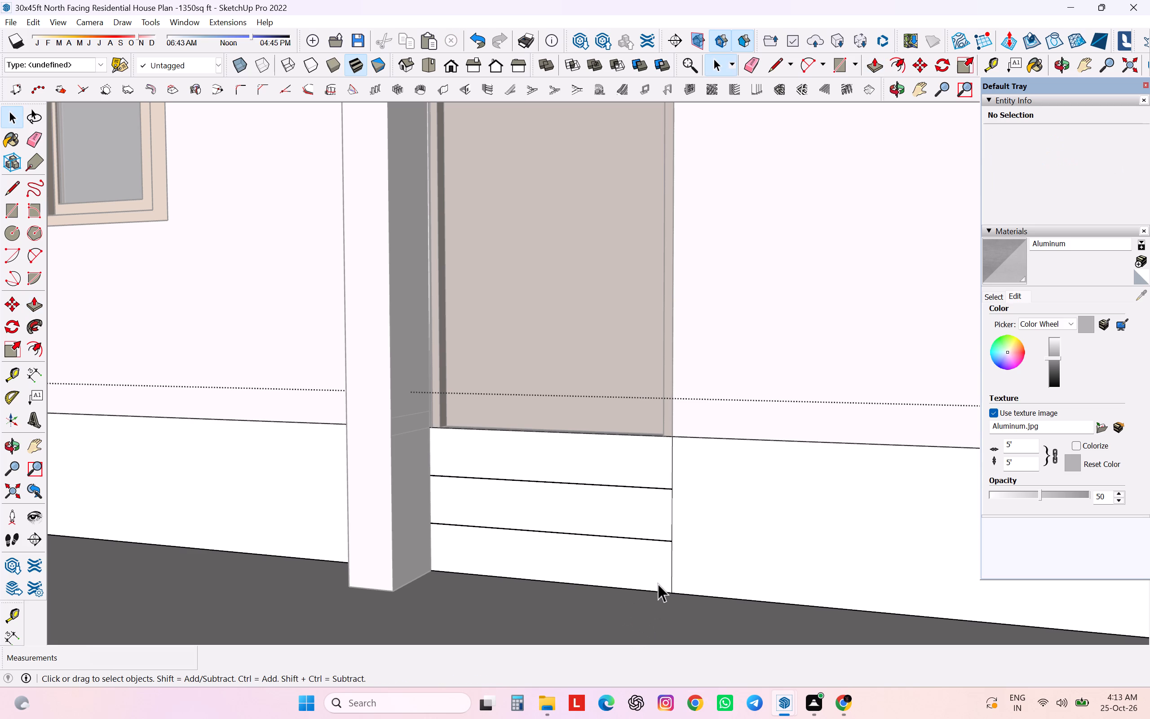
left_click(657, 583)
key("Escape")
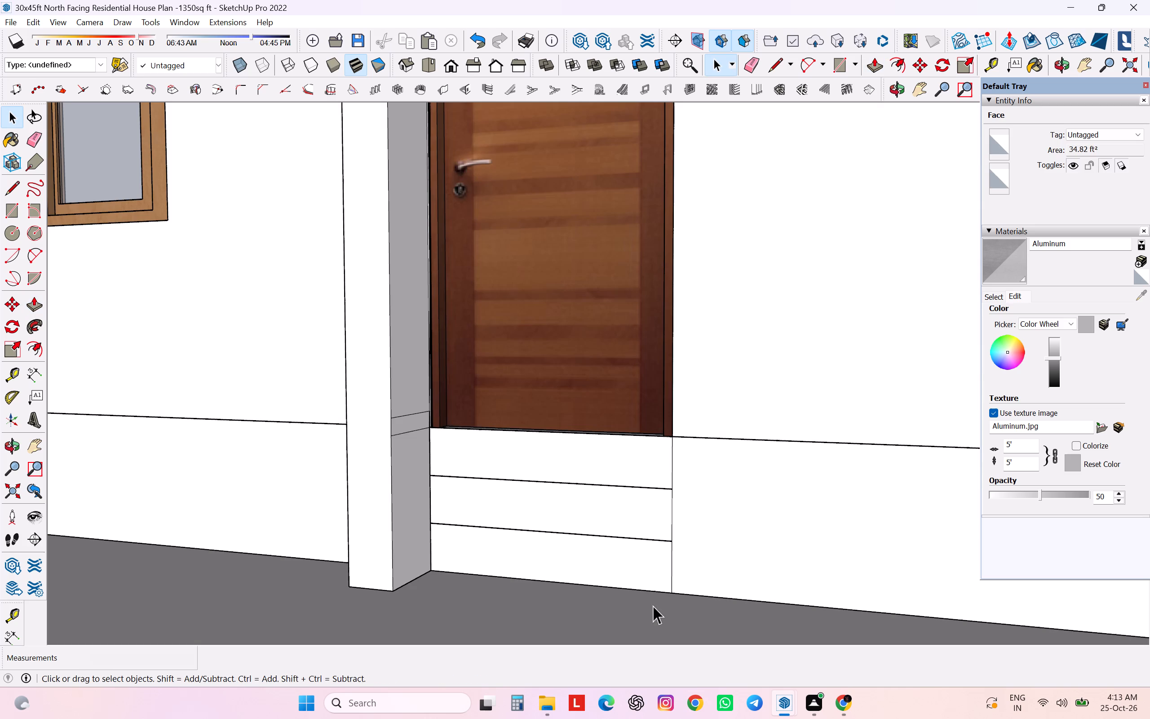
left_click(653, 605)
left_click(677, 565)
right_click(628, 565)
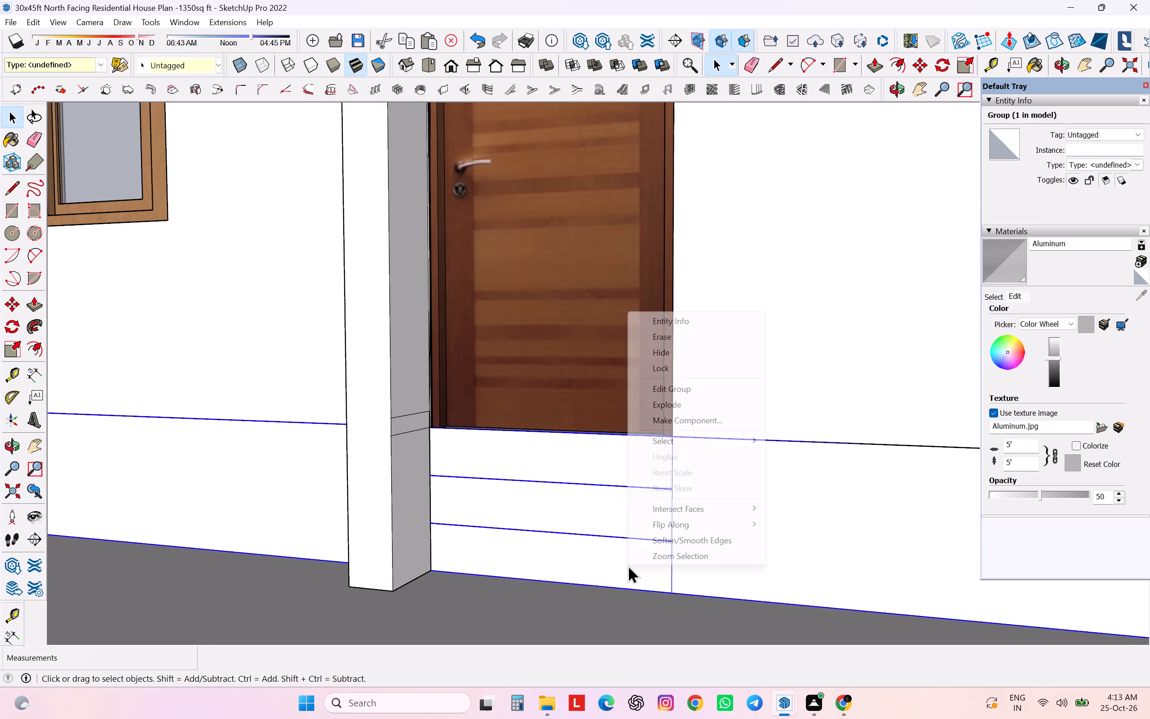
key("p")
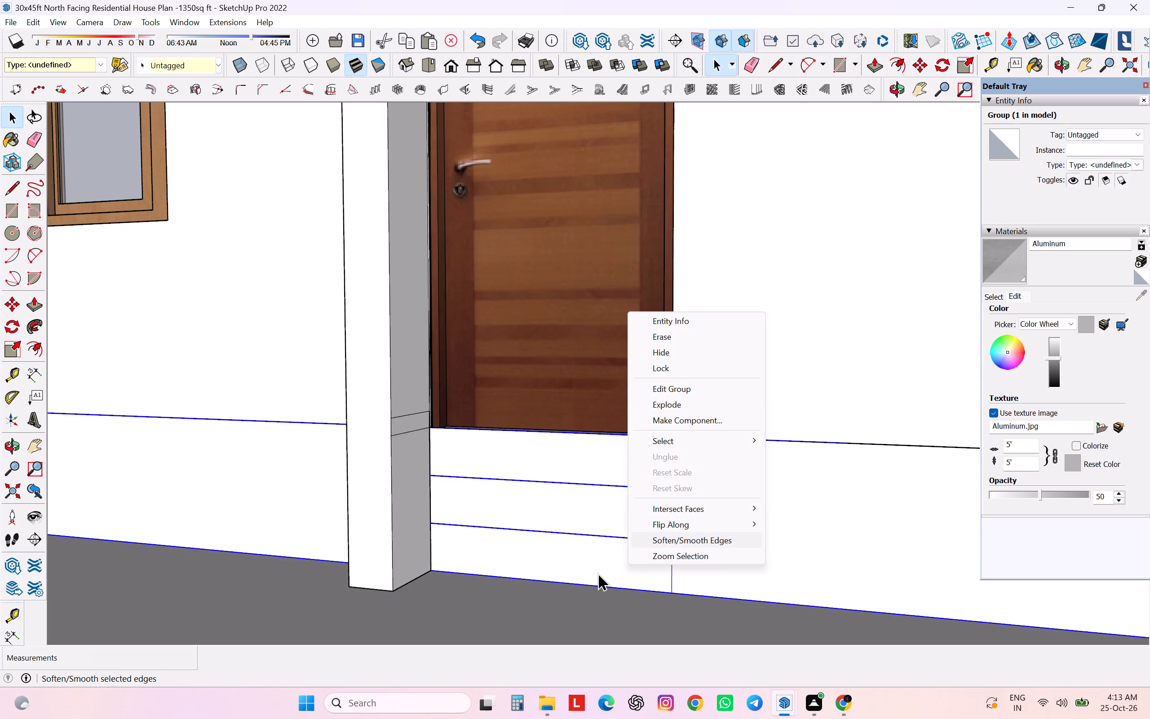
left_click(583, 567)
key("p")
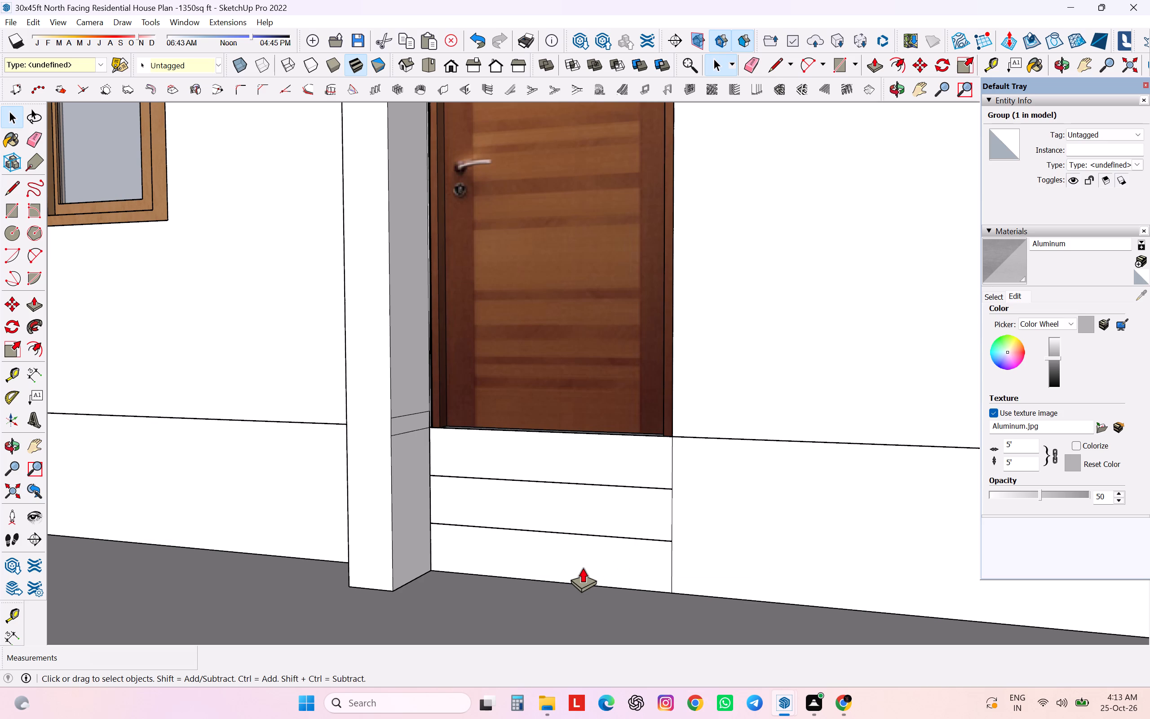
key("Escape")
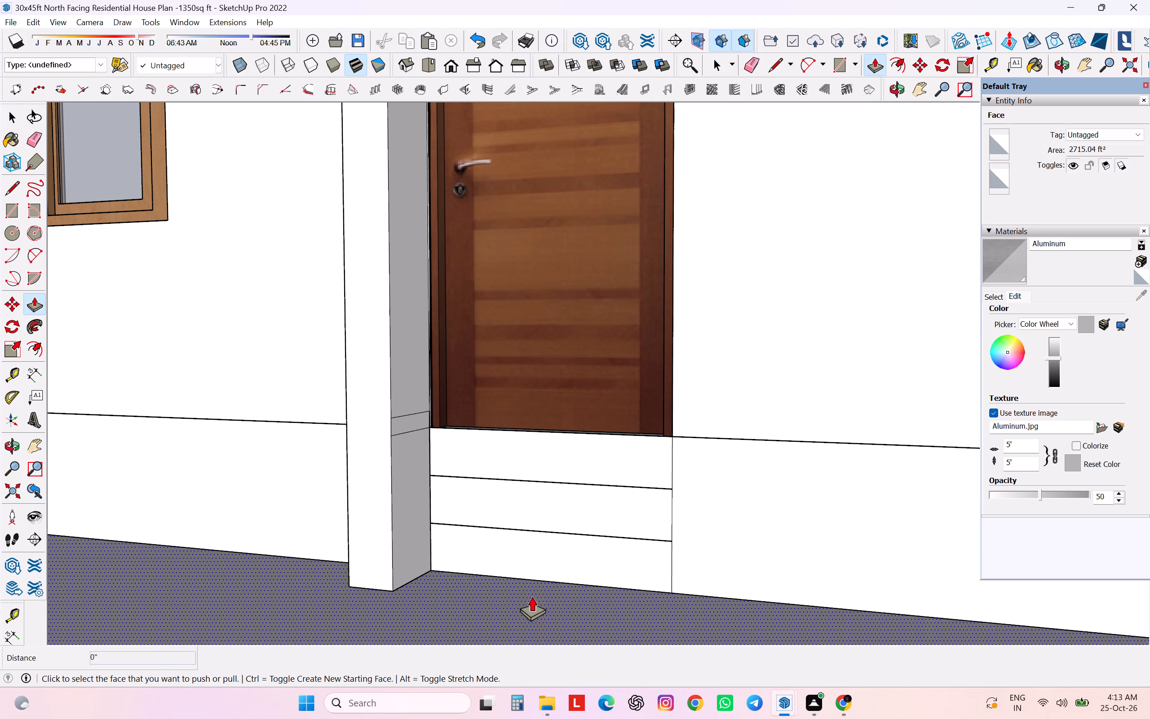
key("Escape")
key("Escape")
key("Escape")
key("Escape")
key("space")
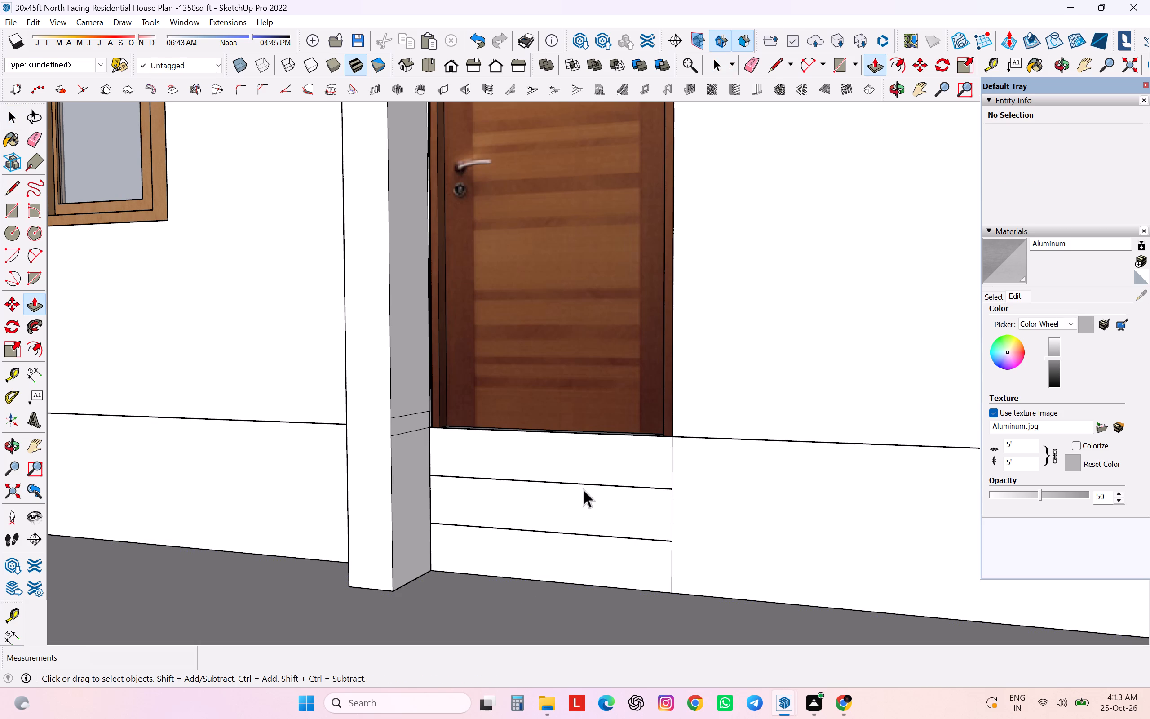
Open the plinth group for editing and select its faces below and beside the door to check how they are split.
left_click(583, 489)
right_click(594, 476)
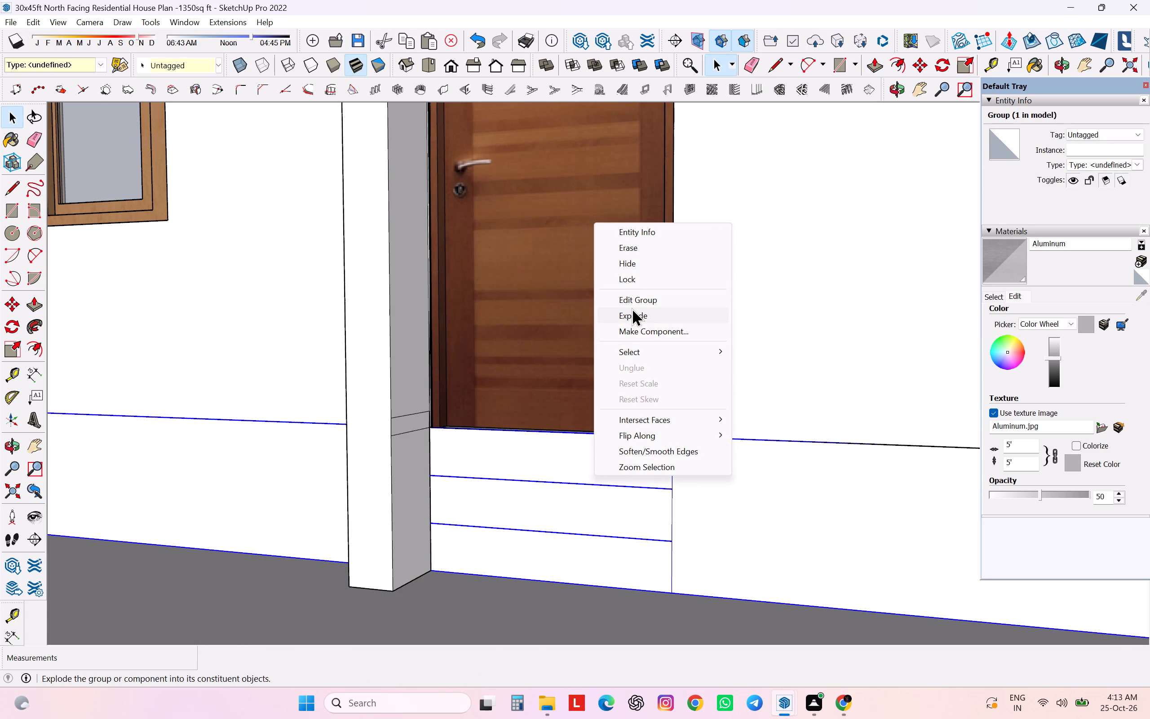
left_click(632, 304)
left_click(583, 462)
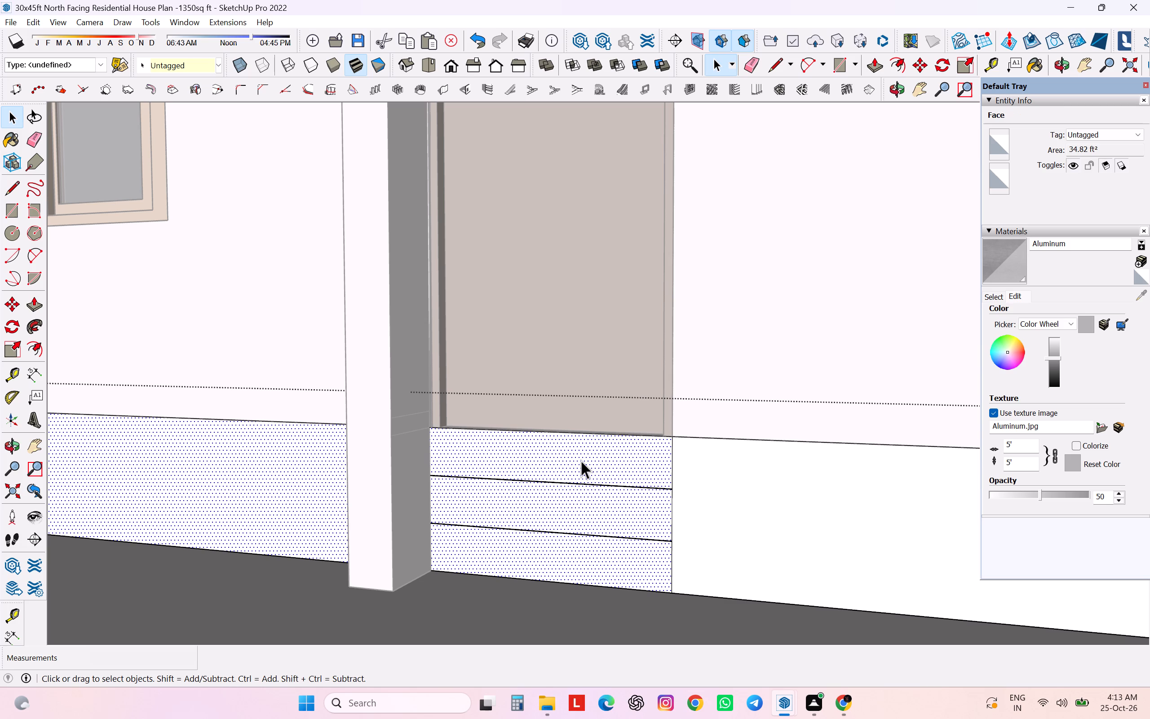
right_click(585, 534)
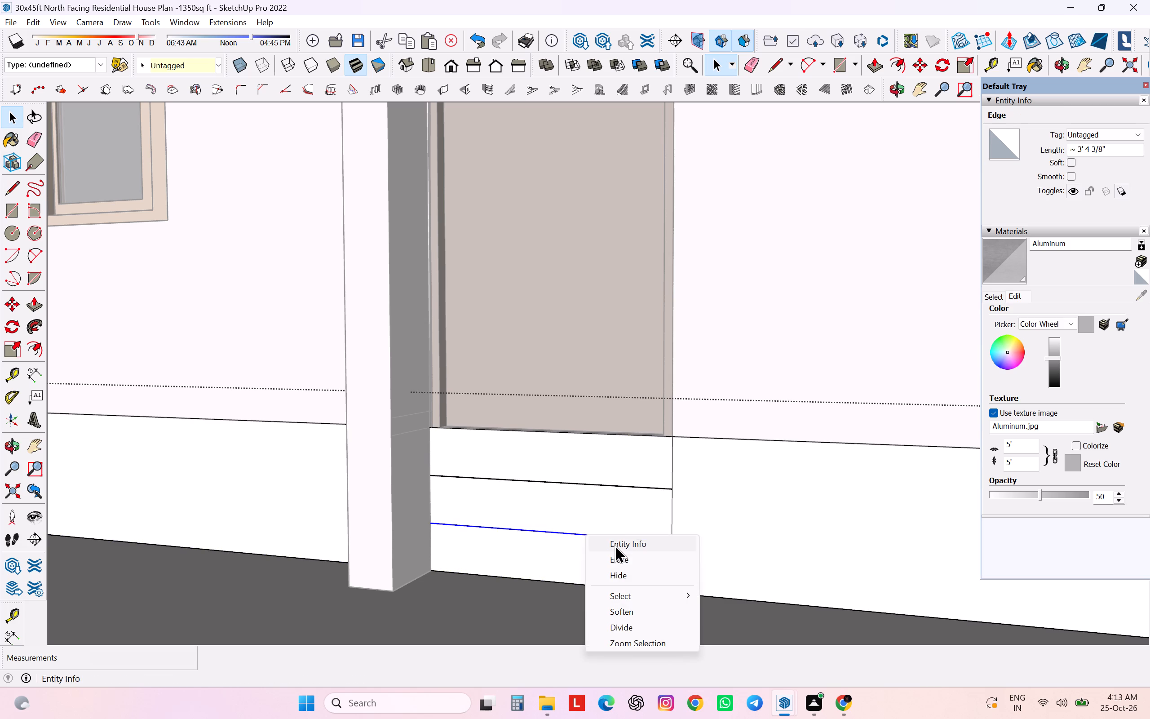
left_click(715, 526)
left_click(588, 463)
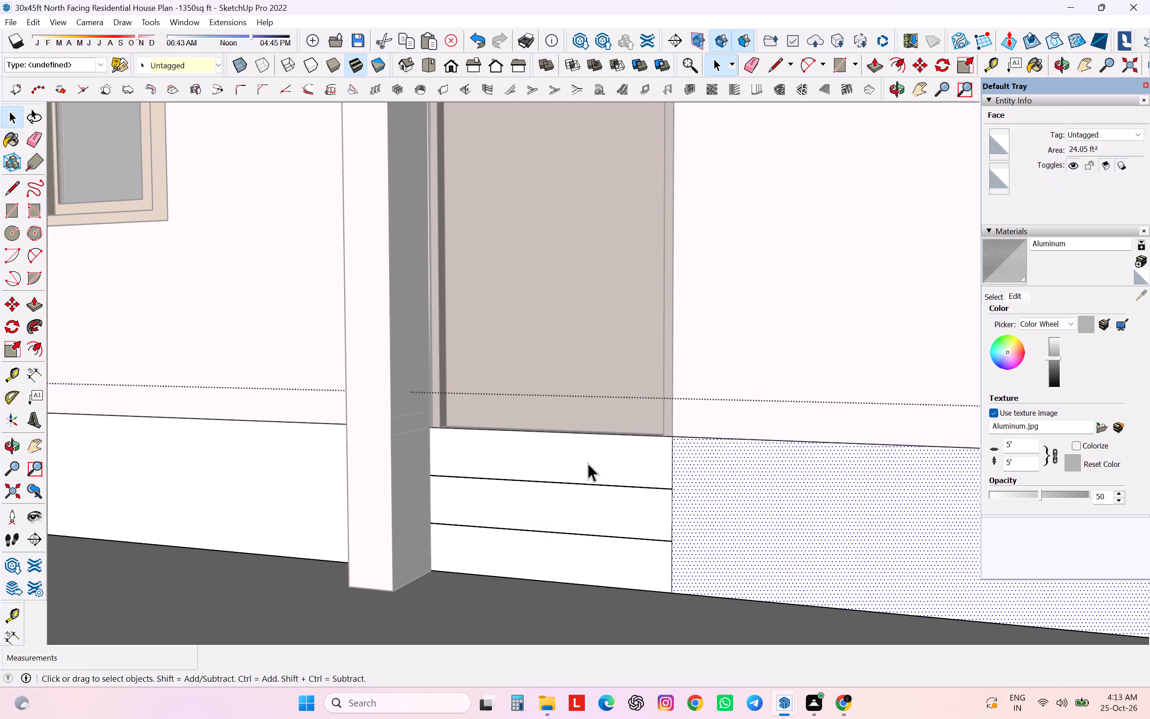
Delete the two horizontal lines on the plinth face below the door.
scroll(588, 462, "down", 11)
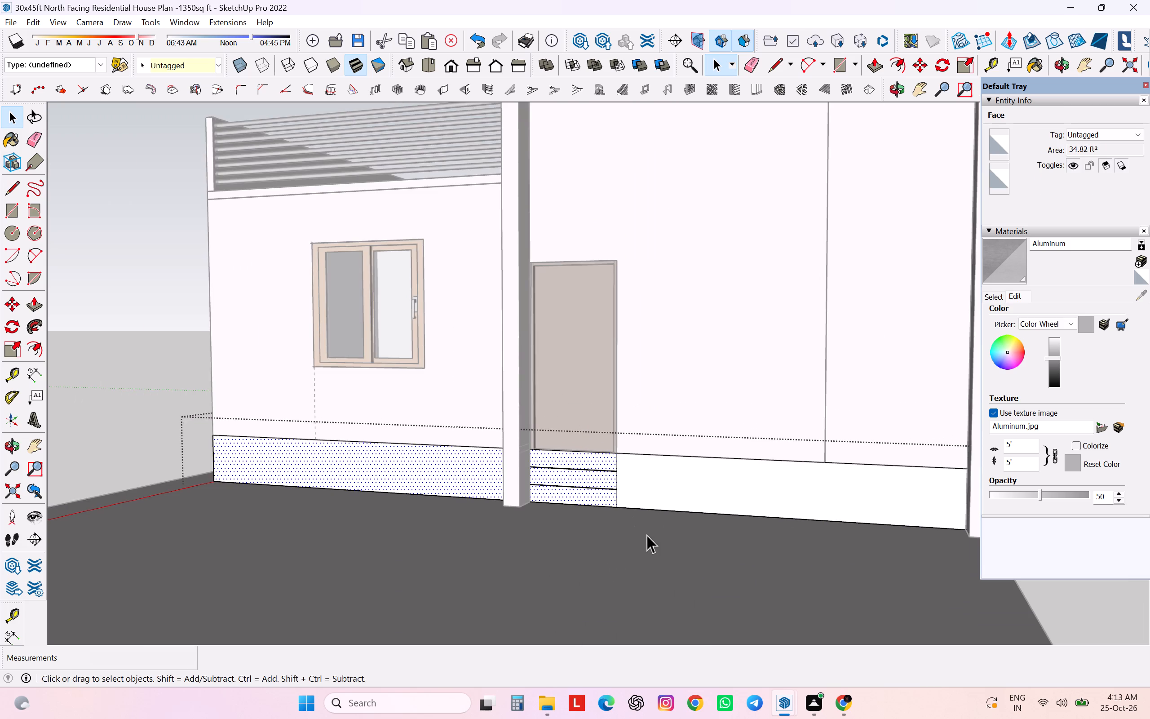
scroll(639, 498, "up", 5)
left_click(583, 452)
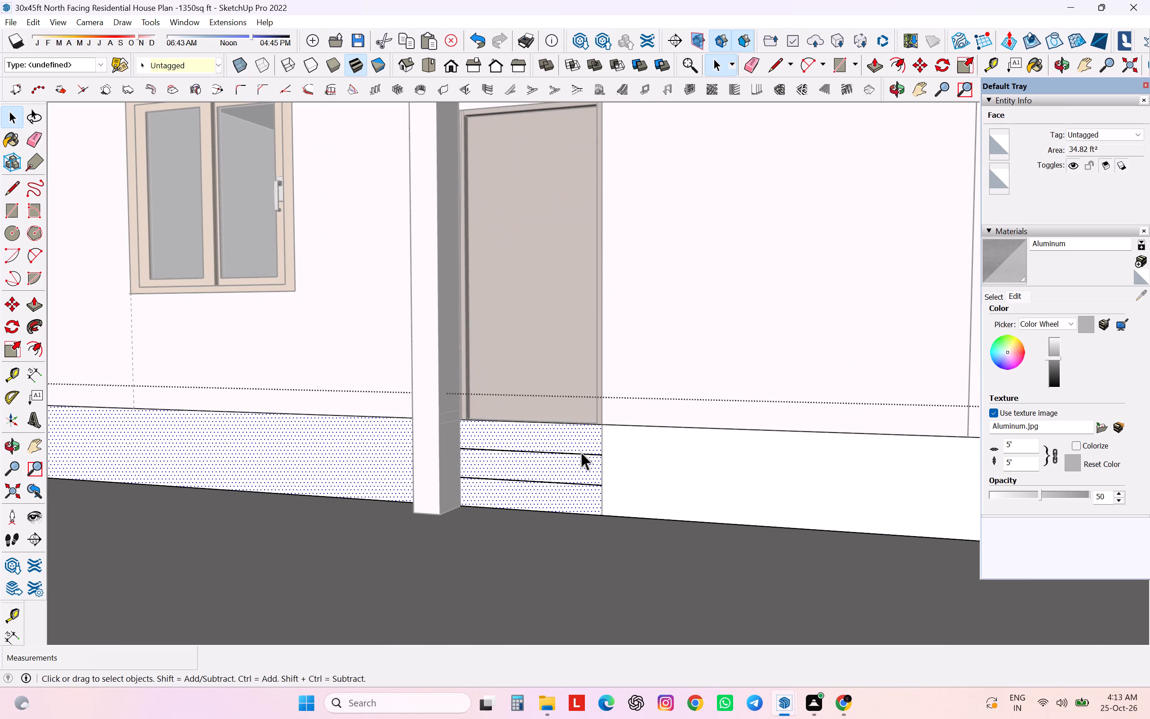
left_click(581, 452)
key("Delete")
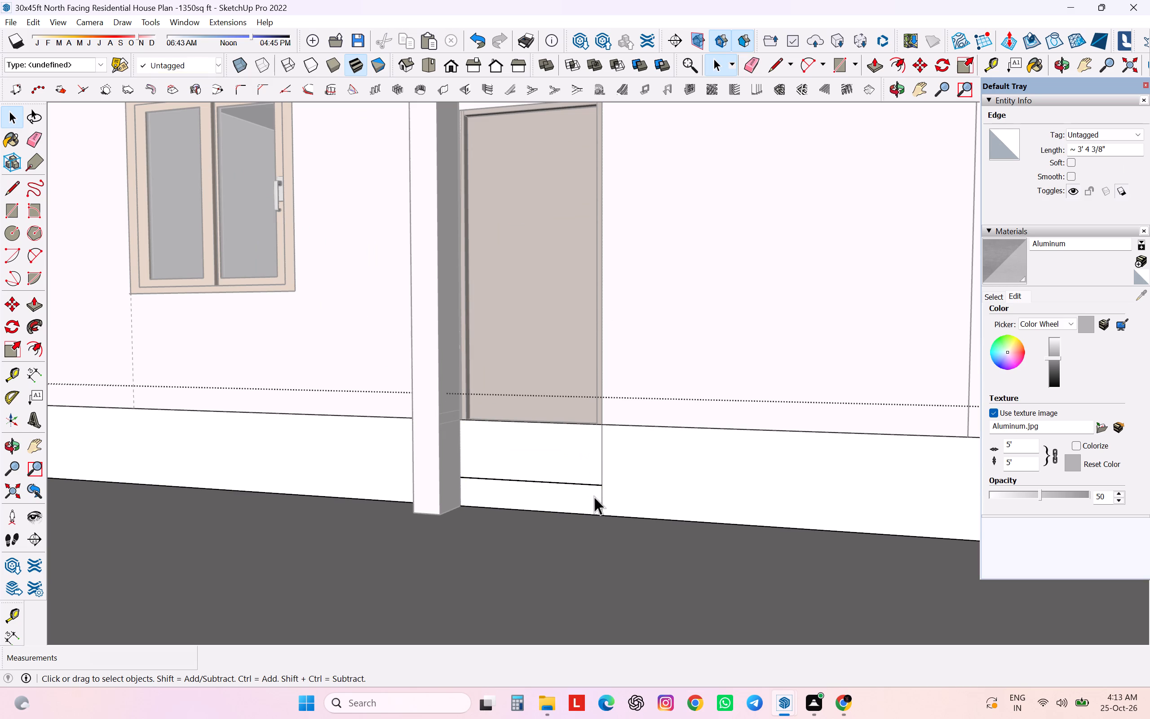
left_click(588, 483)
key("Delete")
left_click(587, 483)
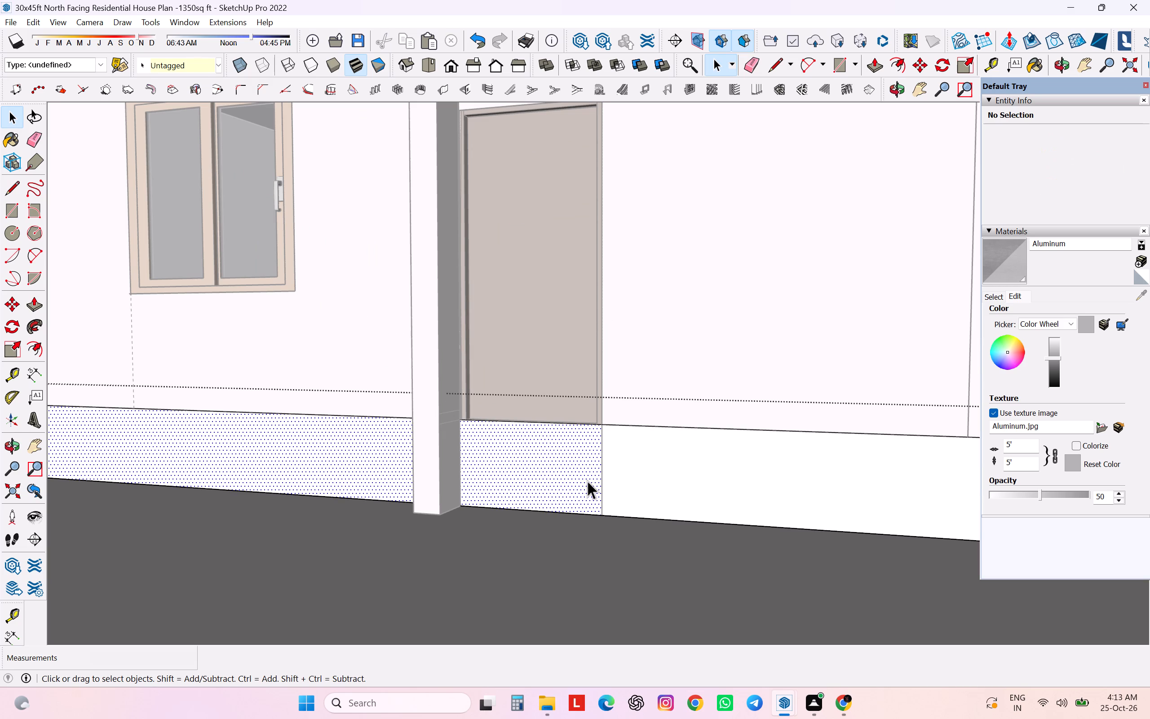
Divide the vertical plinth edge below the door's outer corner into 3 equal segments.
left_click(612, 456)
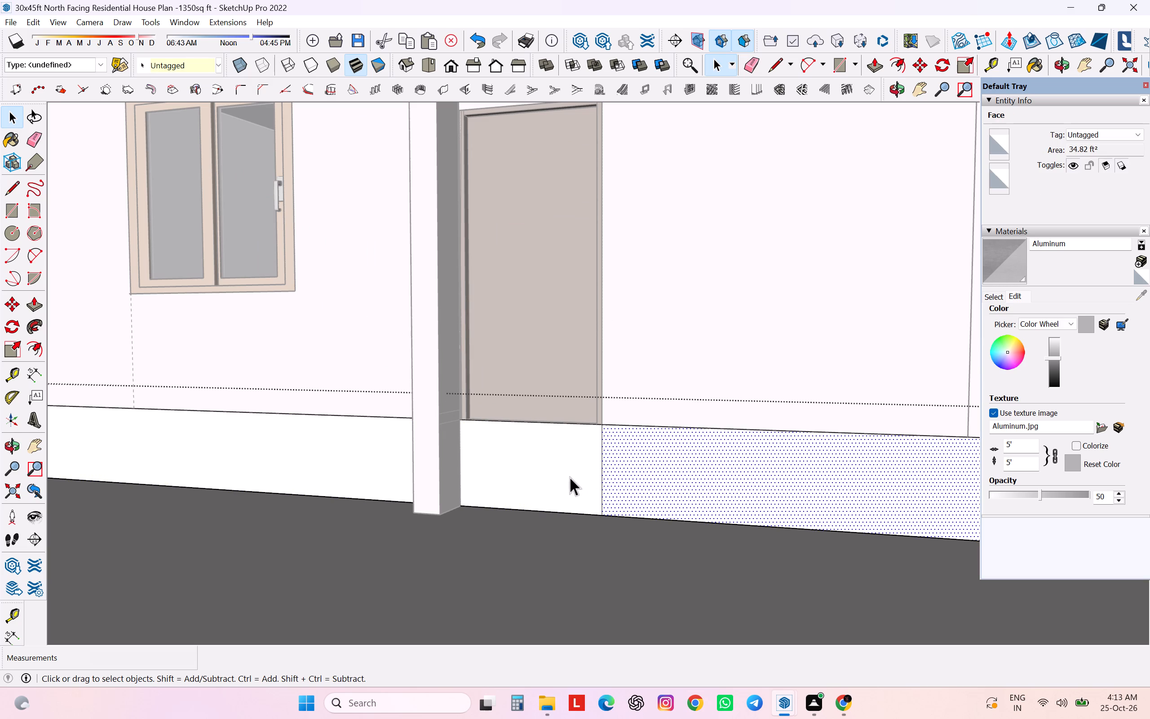
left_click(598, 484)
left_click(602, 482)
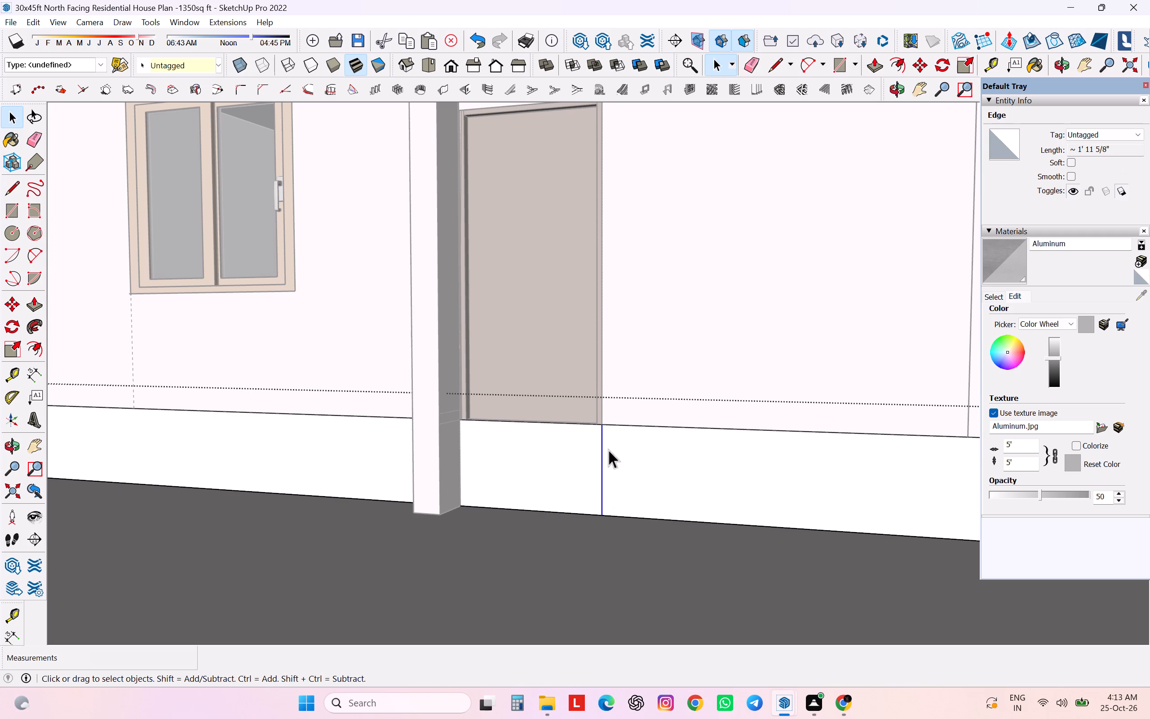
key("l")
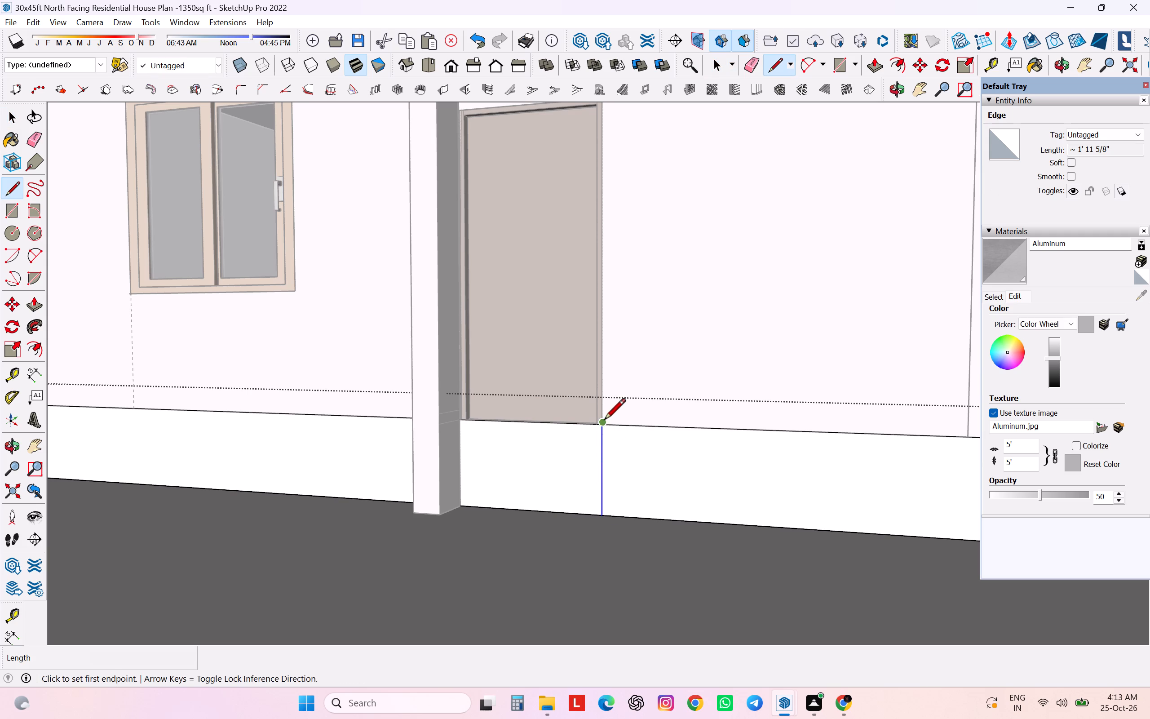
right_click(603, 440)
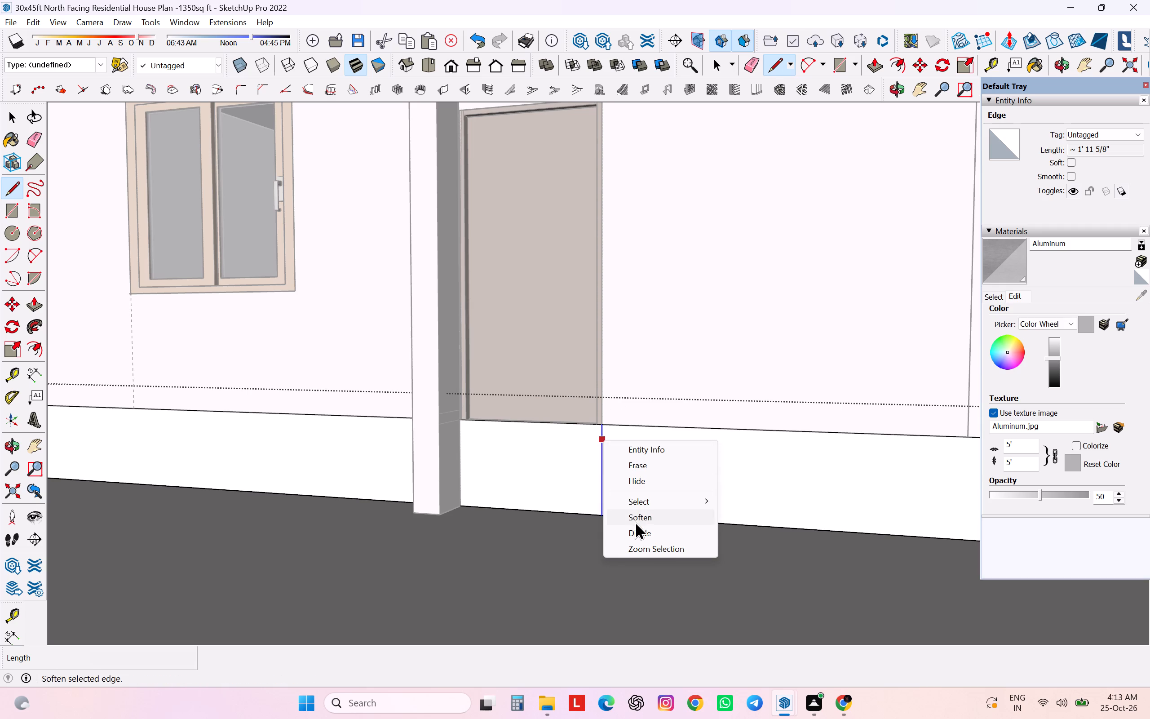
left_click(646, 532)
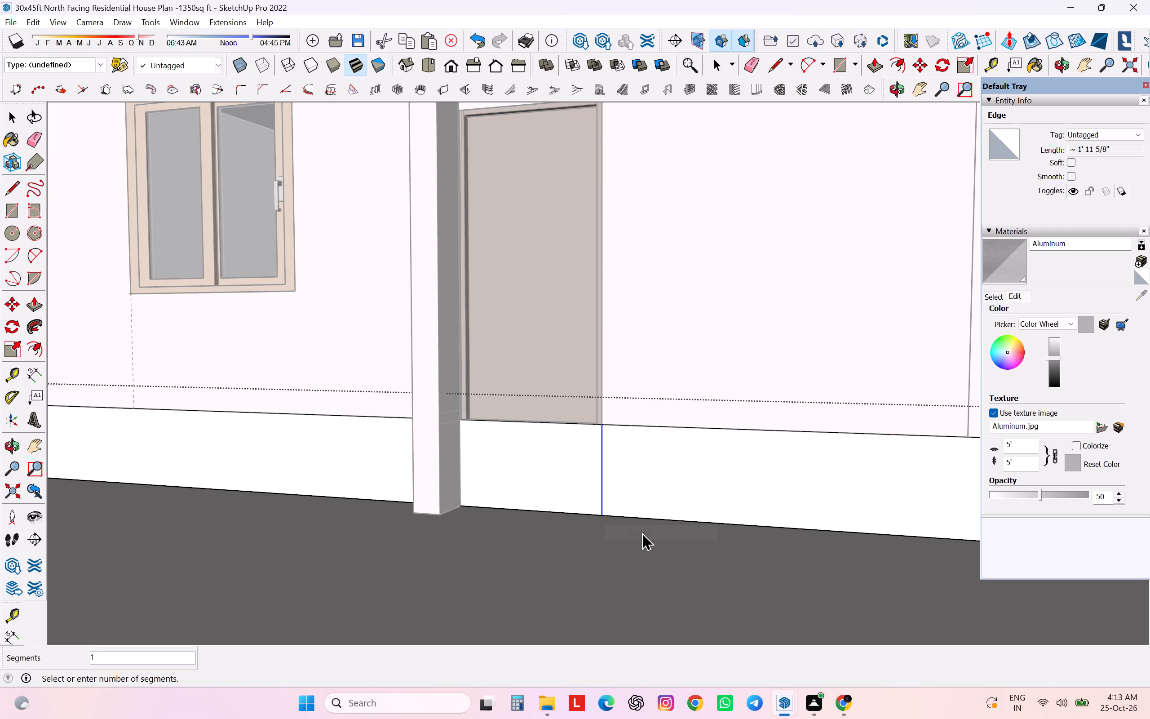
key("3")
key("Return")
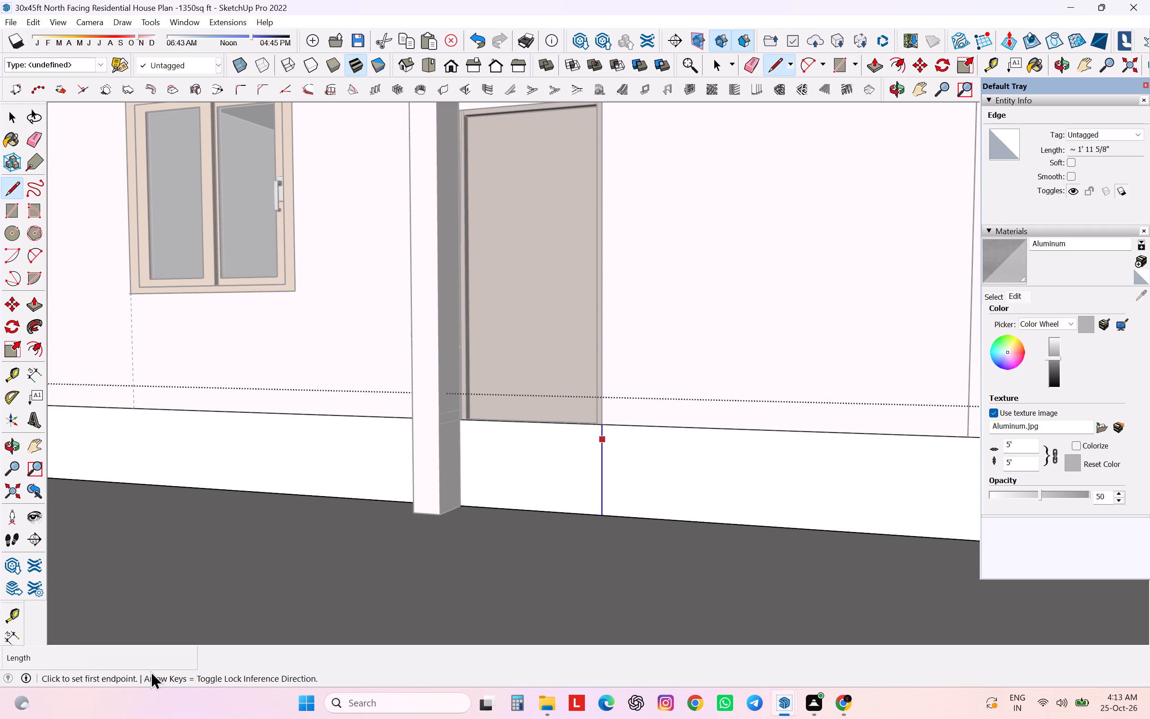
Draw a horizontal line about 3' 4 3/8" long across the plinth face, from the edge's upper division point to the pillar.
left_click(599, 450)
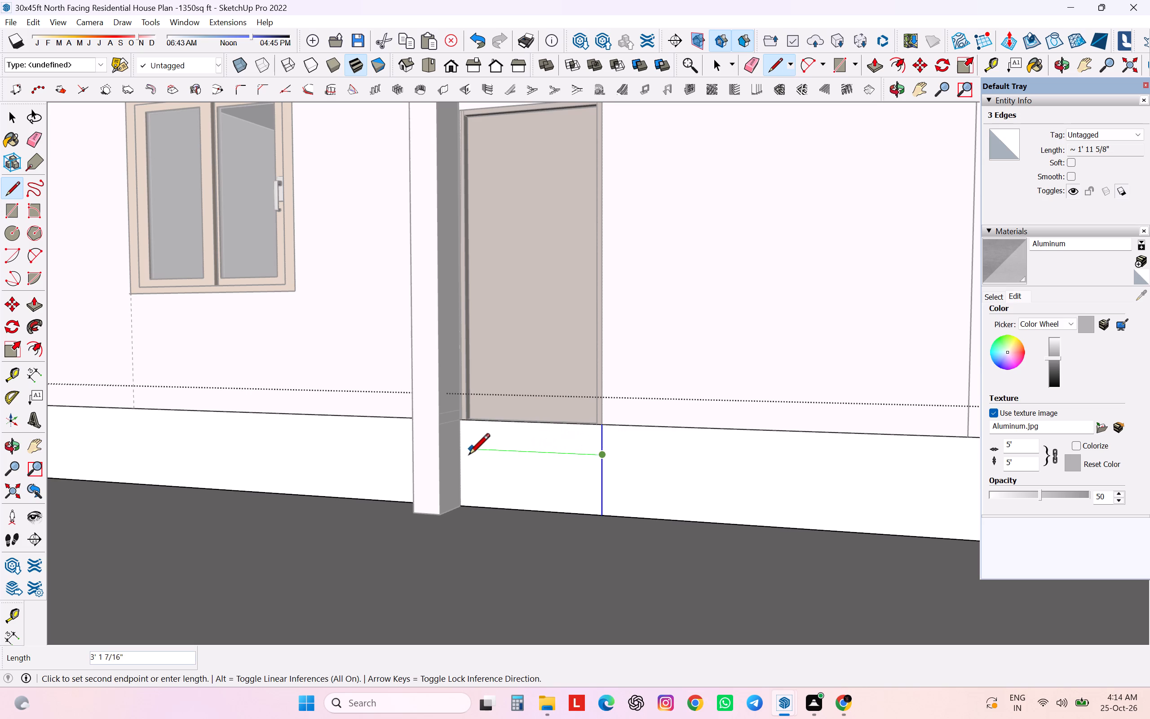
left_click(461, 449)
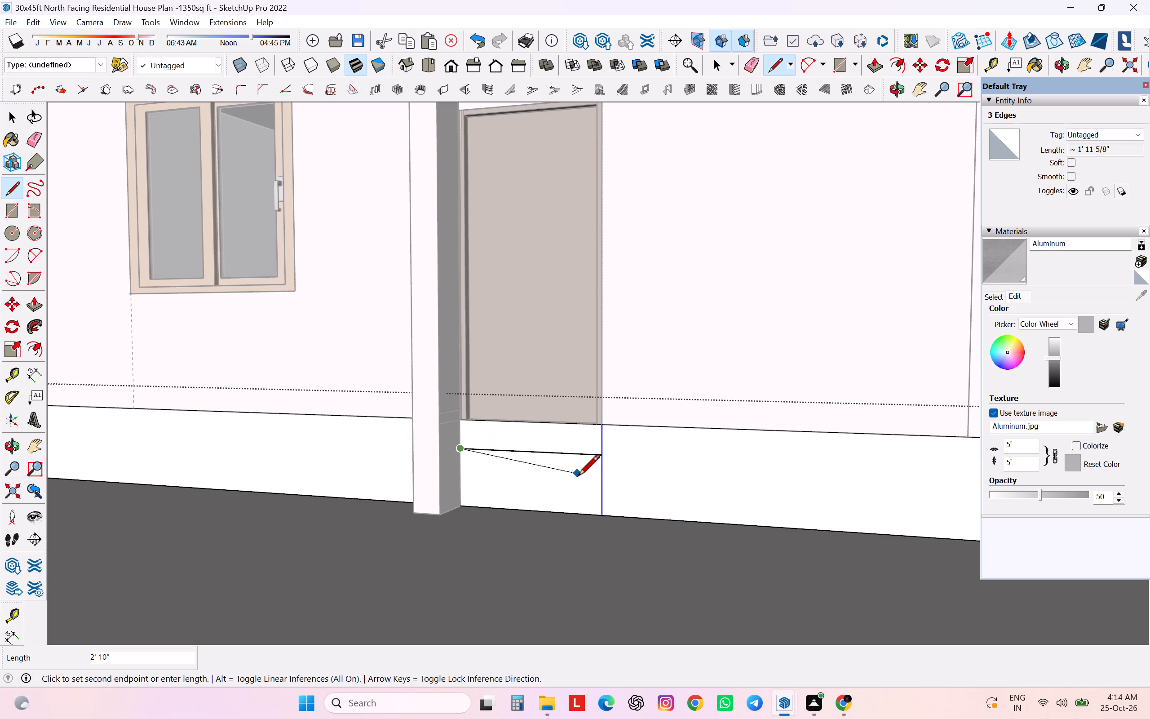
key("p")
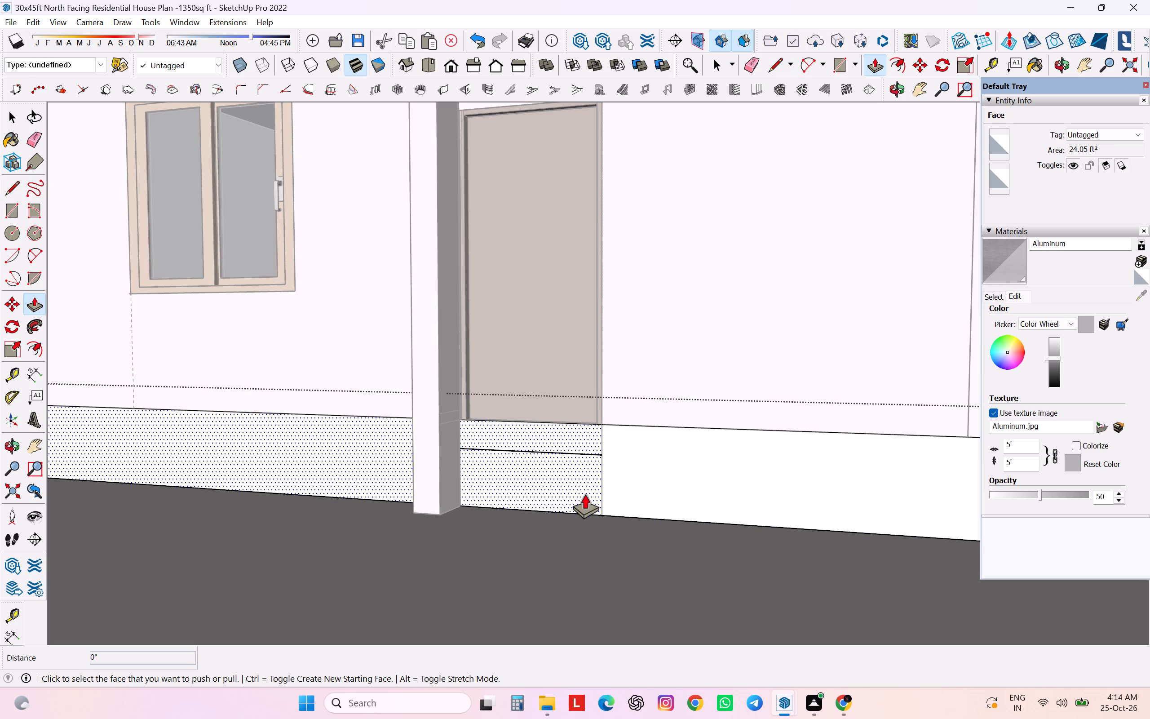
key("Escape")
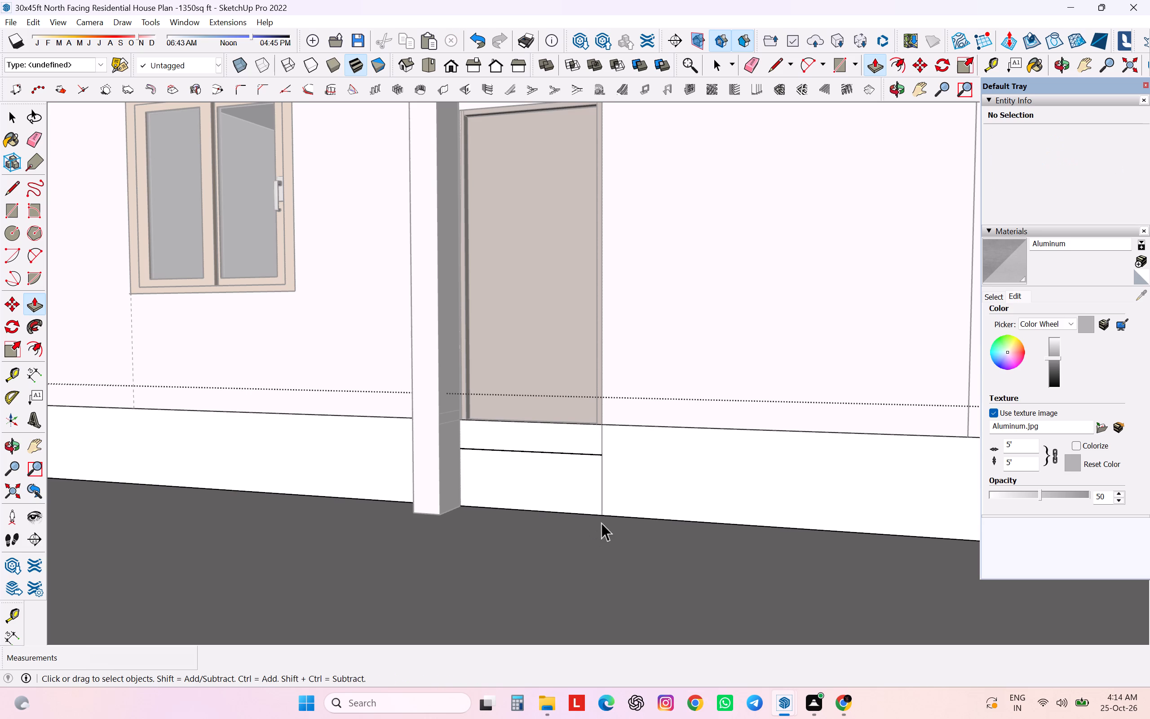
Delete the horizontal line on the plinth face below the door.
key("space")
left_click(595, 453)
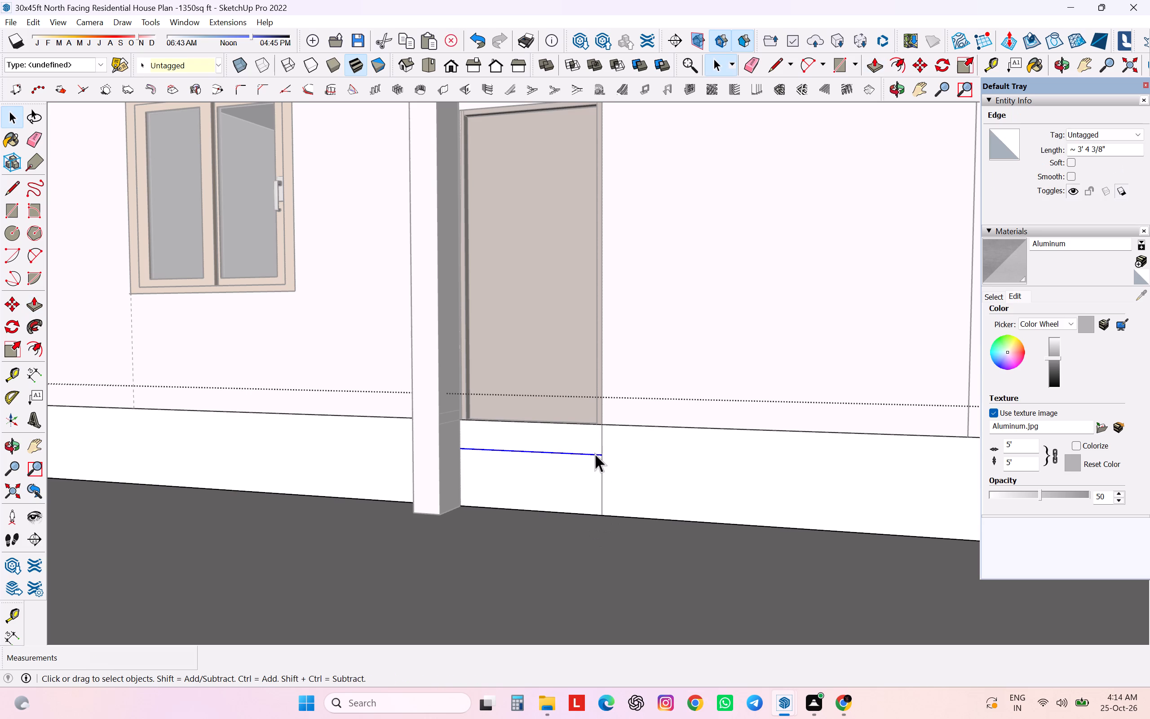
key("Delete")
Examine how the plinth faces below and beside the door are split, leaving and reopening the plinth group for editing.
right_click(593, 453)
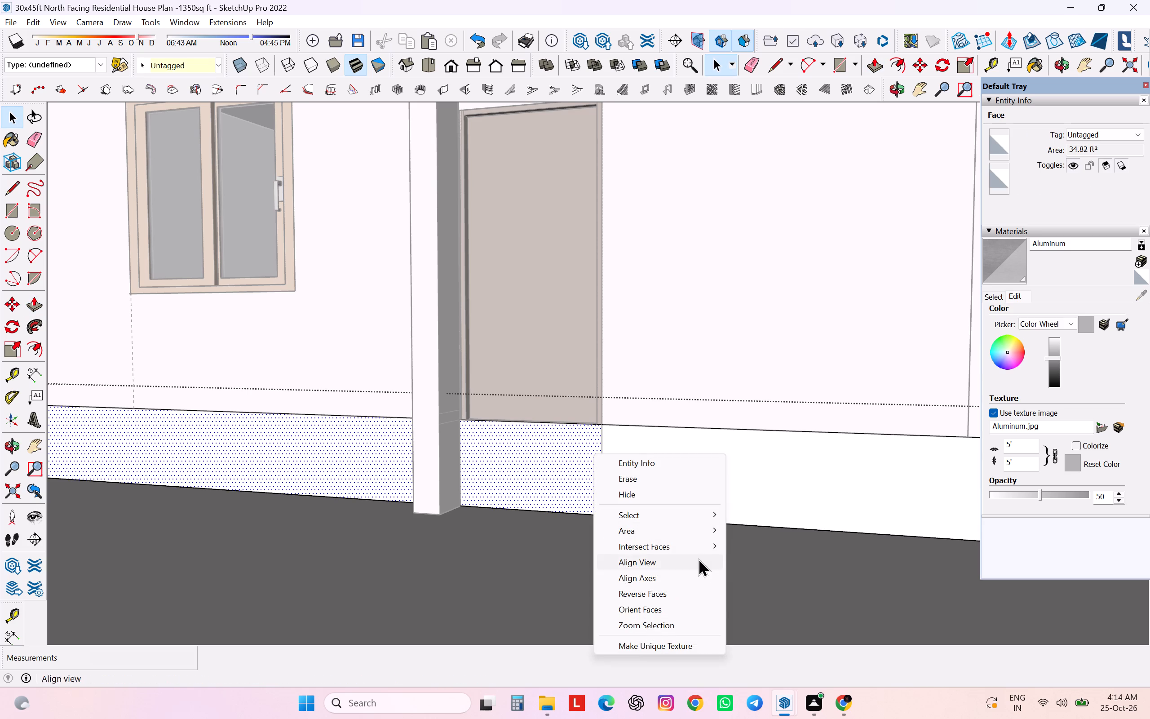
left_click(765, 492)
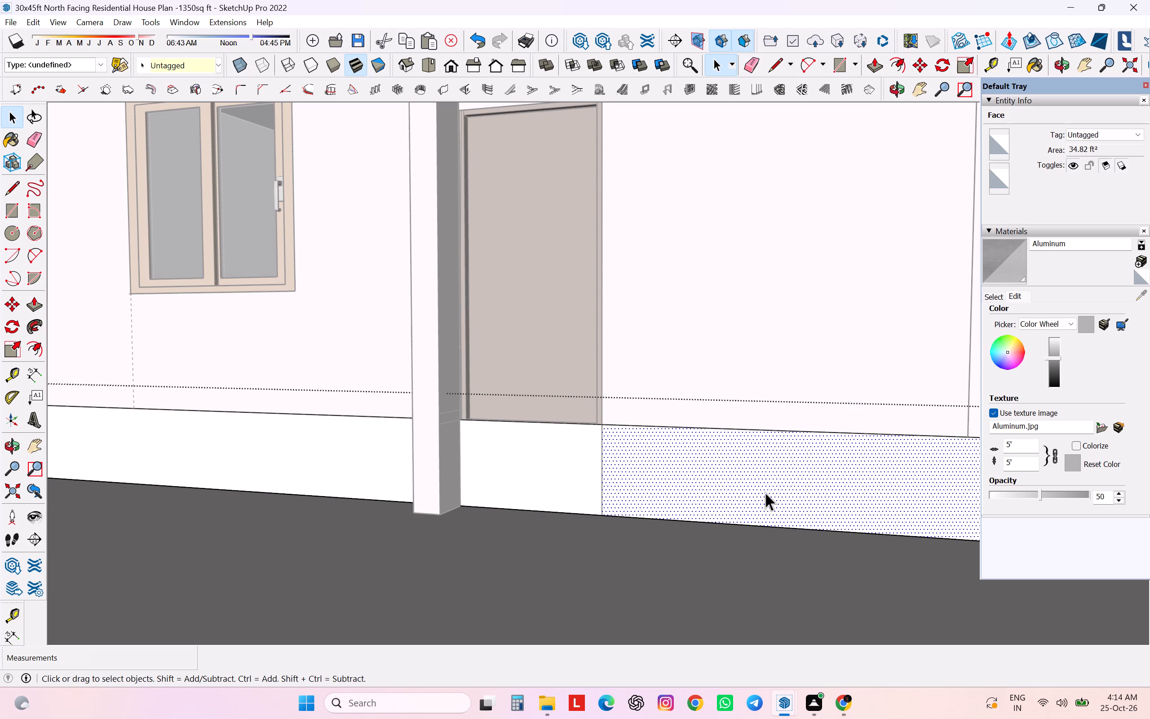
left_click(549, 480)
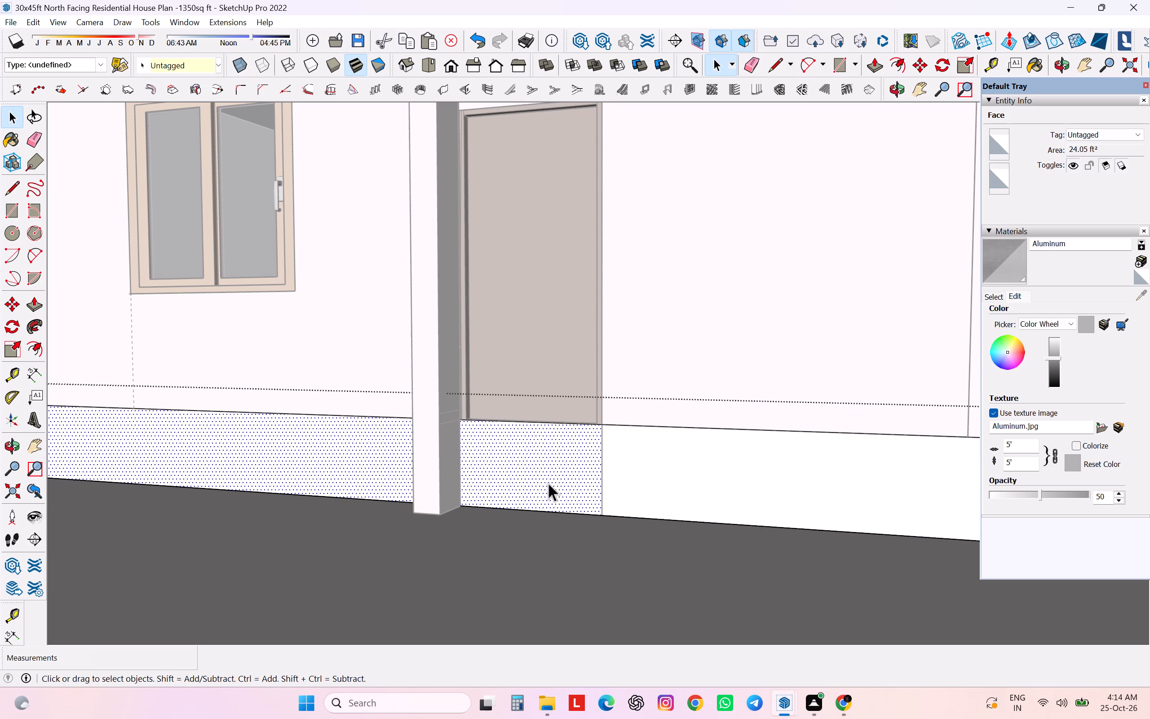
key("Escape")
left_click(628, 500)
right_click(628, 500)
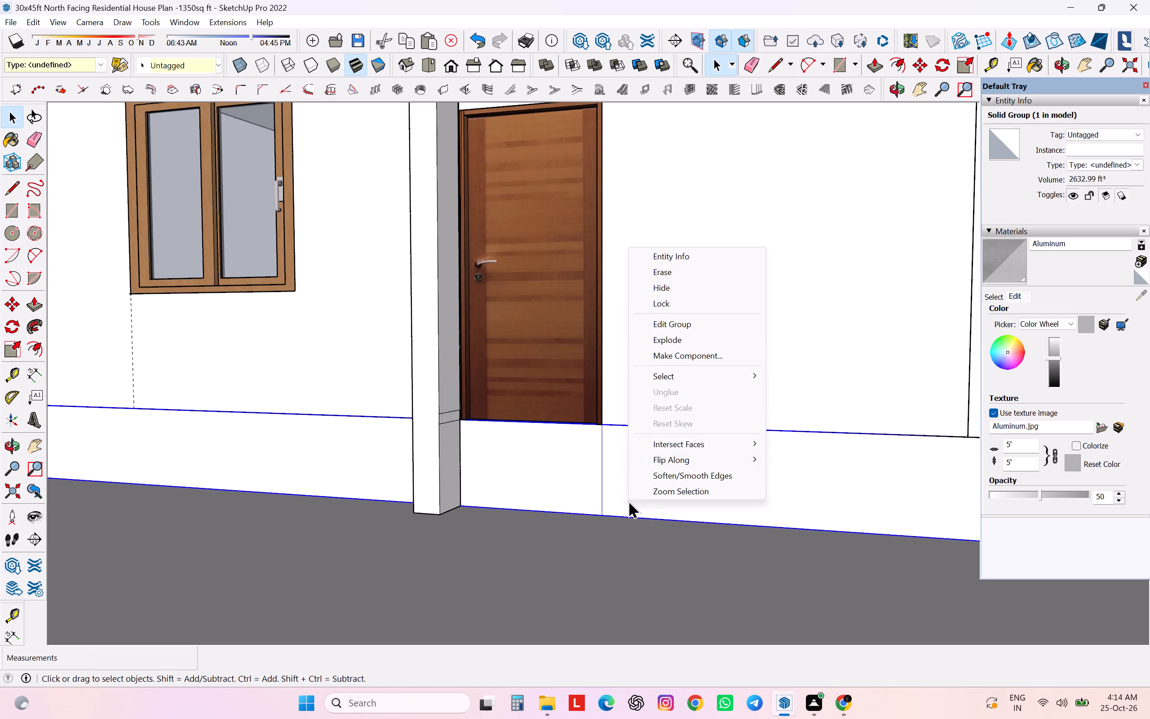
left_click(668, 319)
left_click(548, 462)
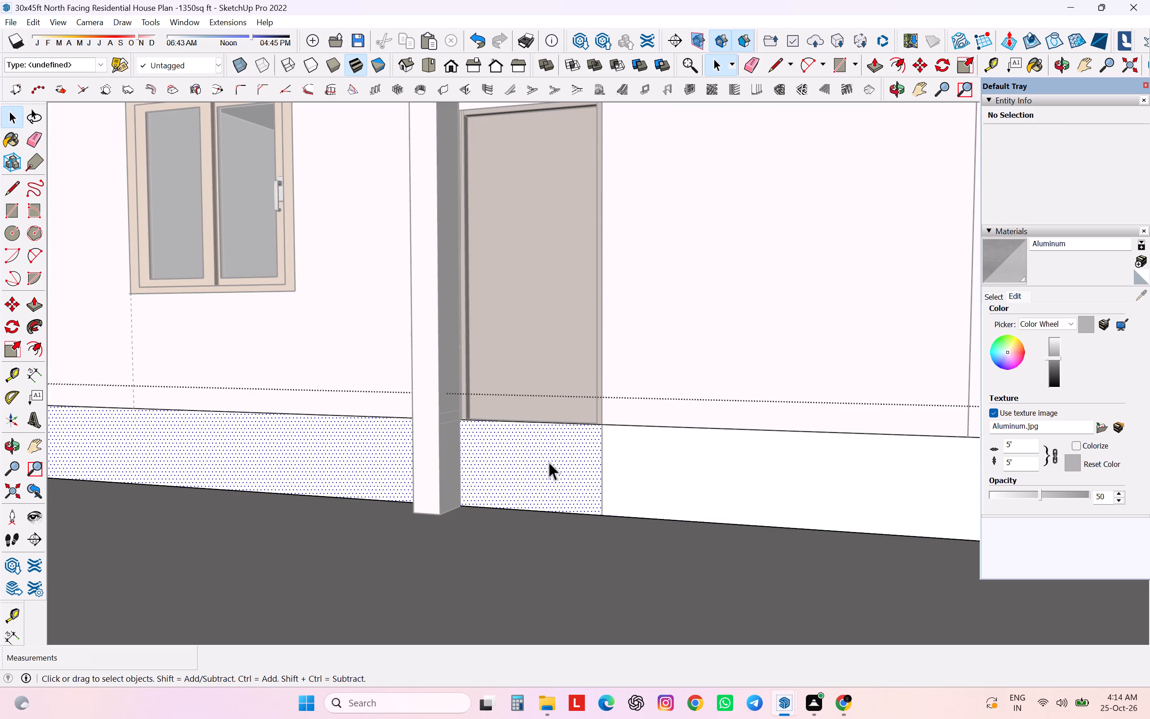
right_click(548, 462)
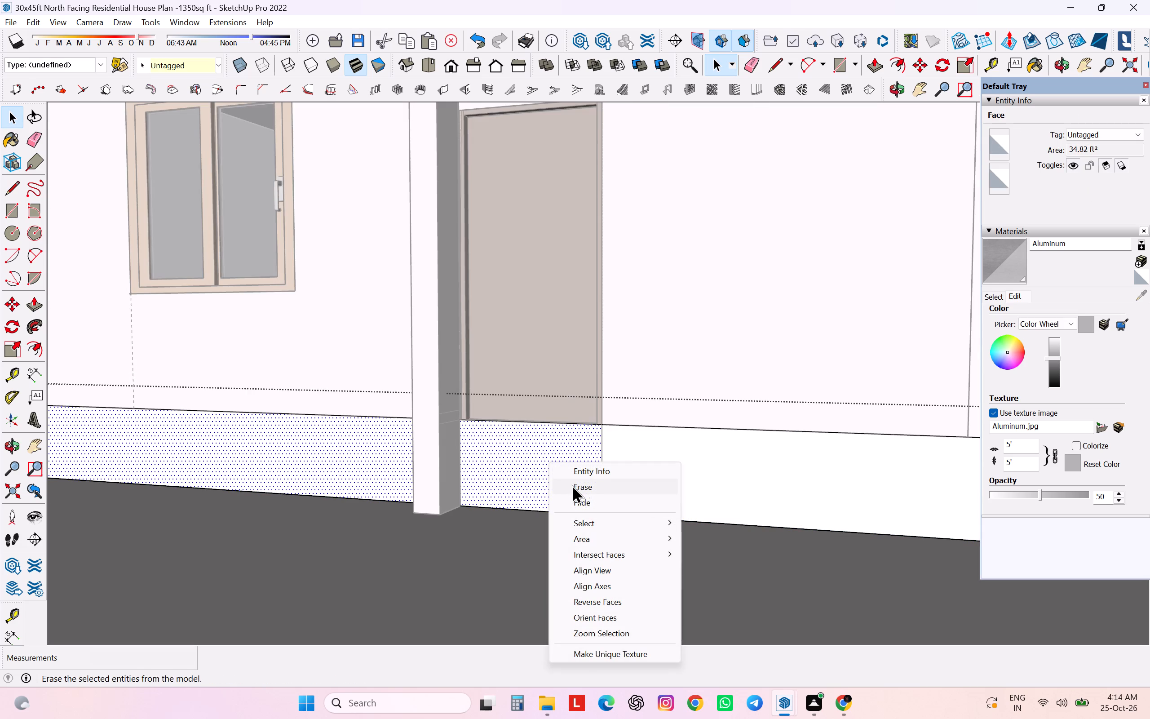
left_click(715, 445)
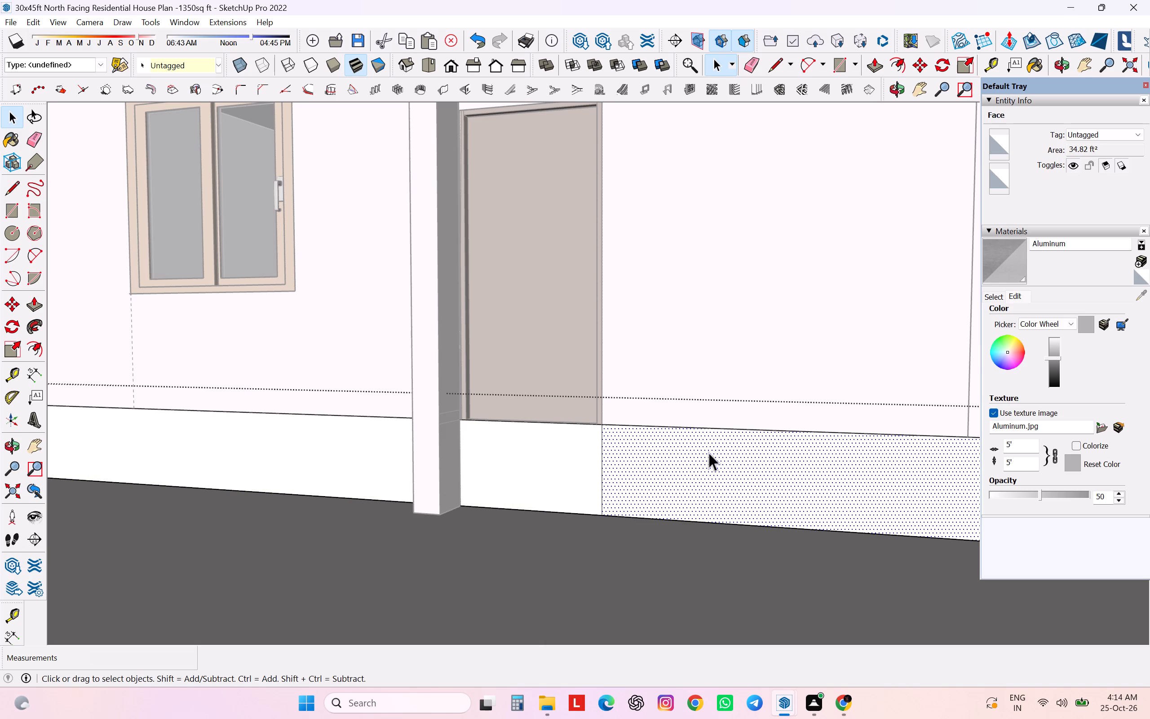
left_click(521, 473)
left_click(608, 465)
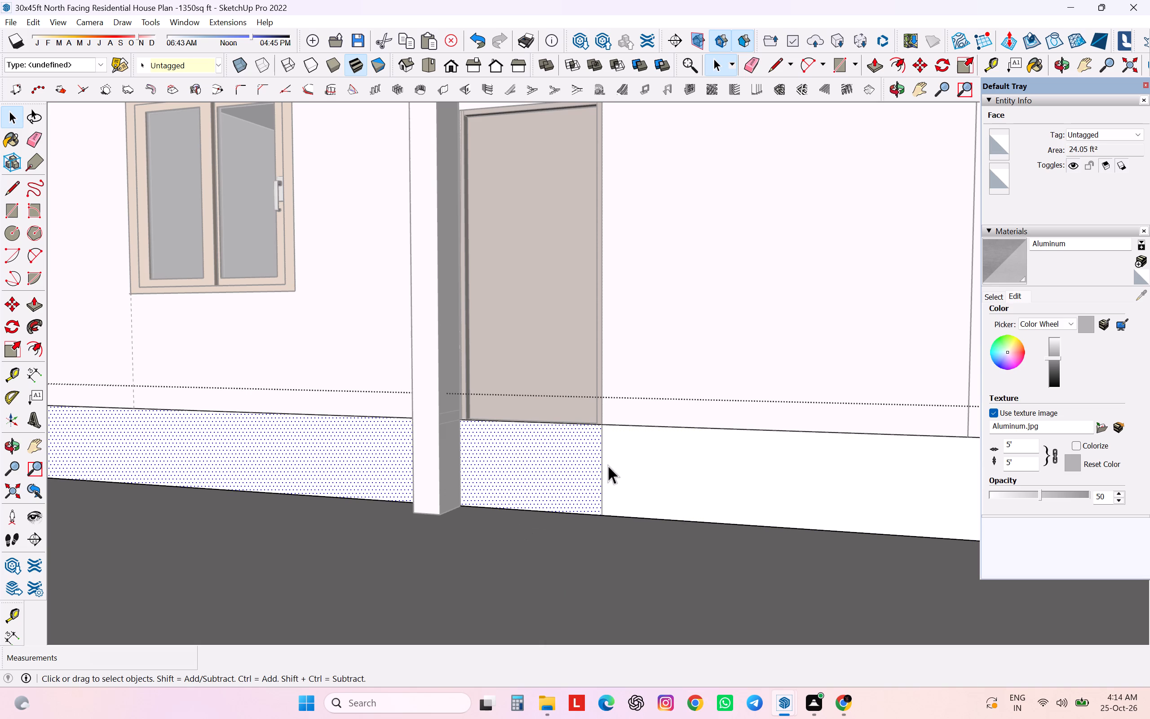
left_click(599, 475)
Divide the vertical plinth edge below the door's outer corner into 3 equal segments.
key("l")
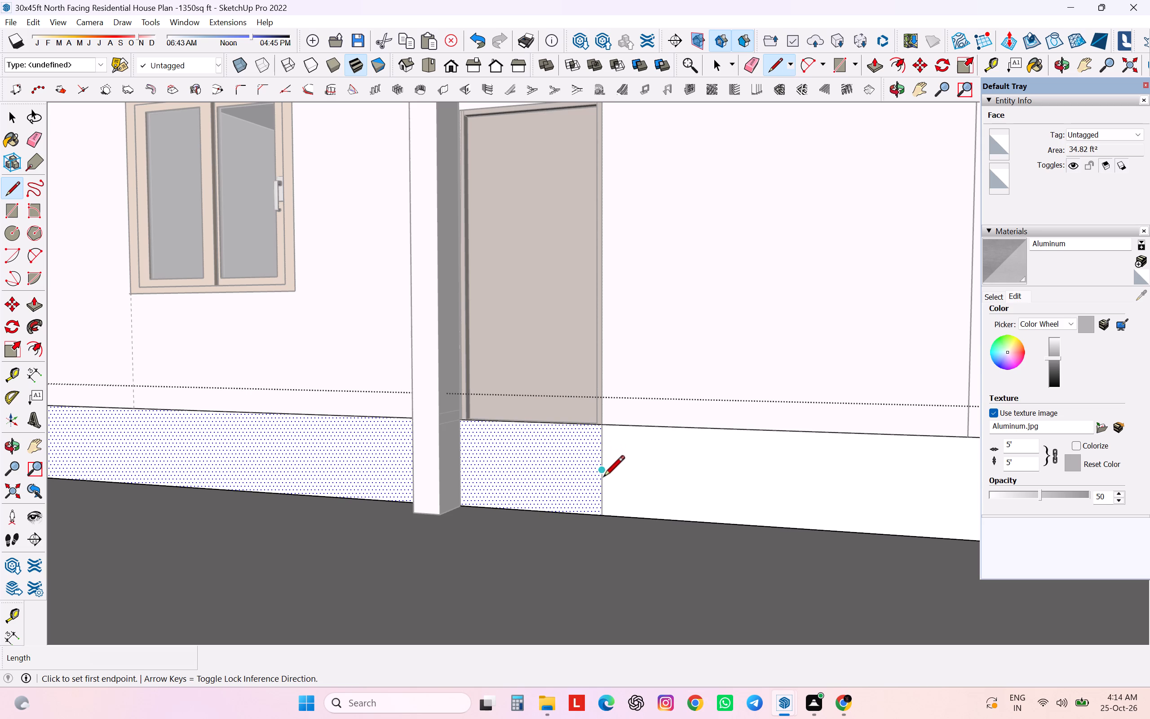
key("space")
left_click(601, 455)
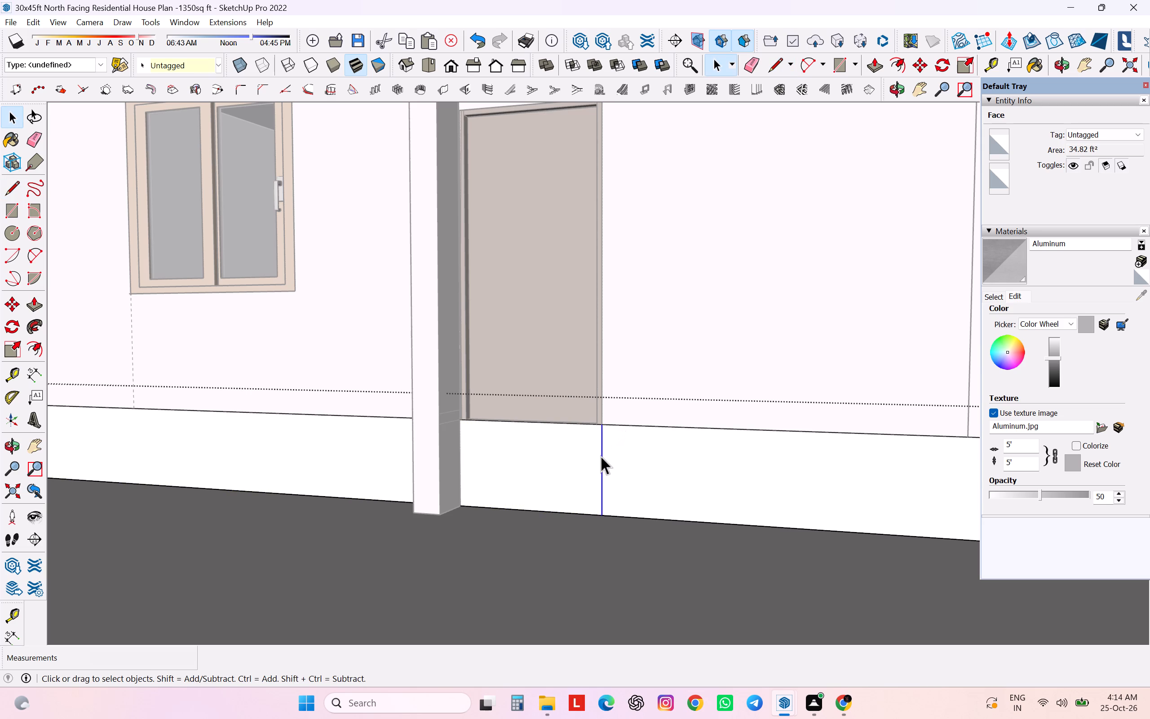
right_click(601, 458)
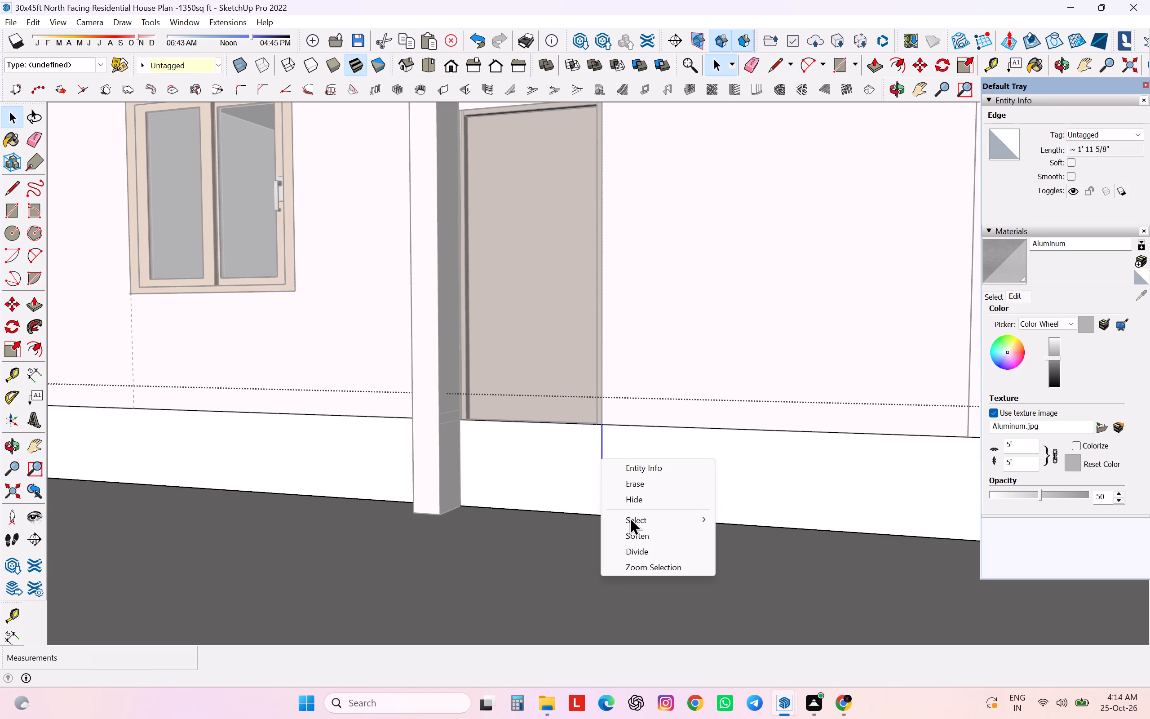
left_click(635, 555)
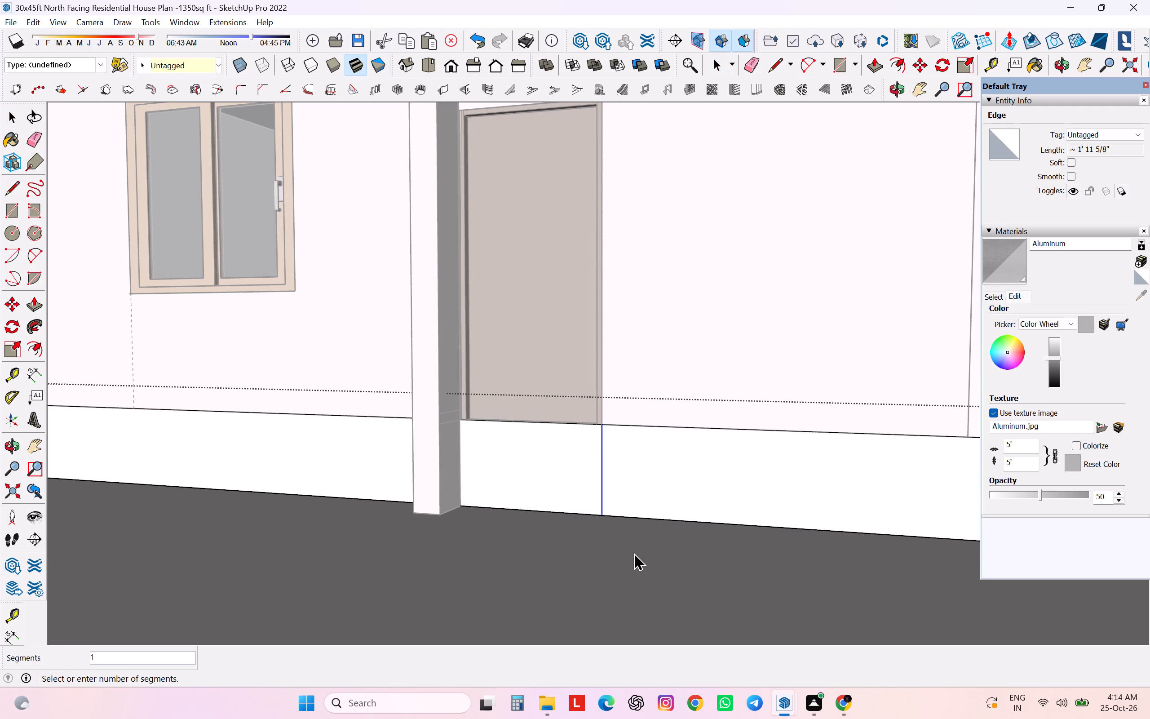
key("3")
key("Return")
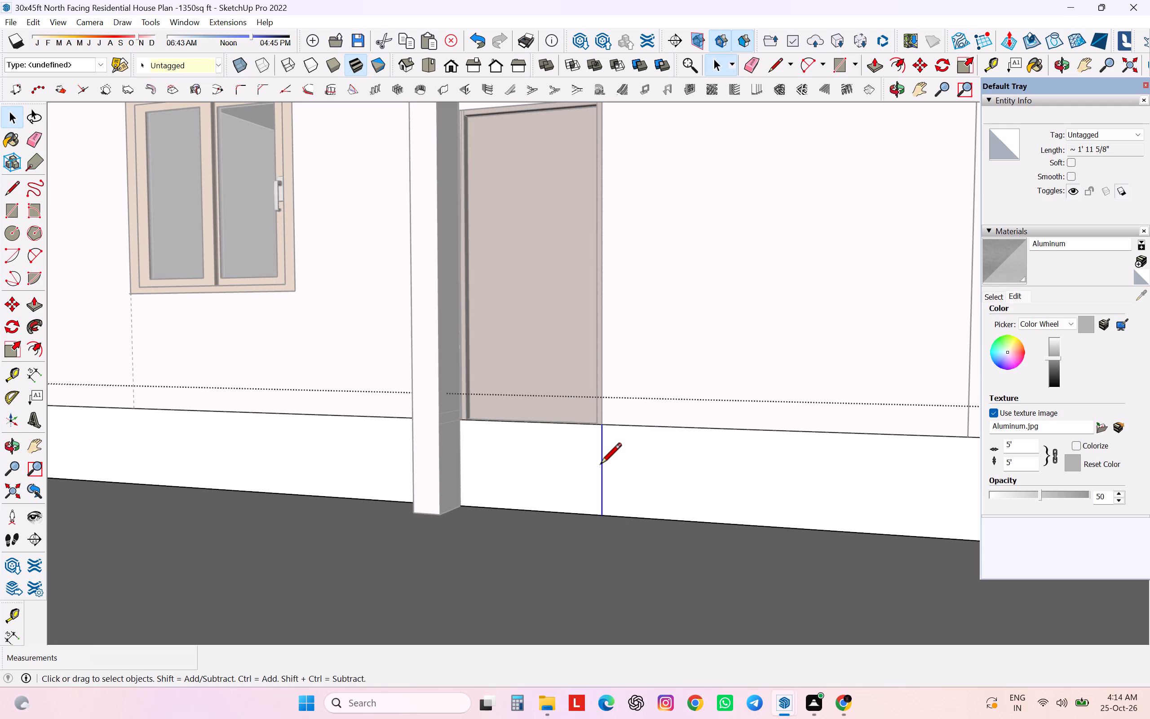
Draw two horizontal lines about 3' 4 3/8" long across the plinth face, from the edge's division points to the pillar.
key("l")
left_click(606, 448)
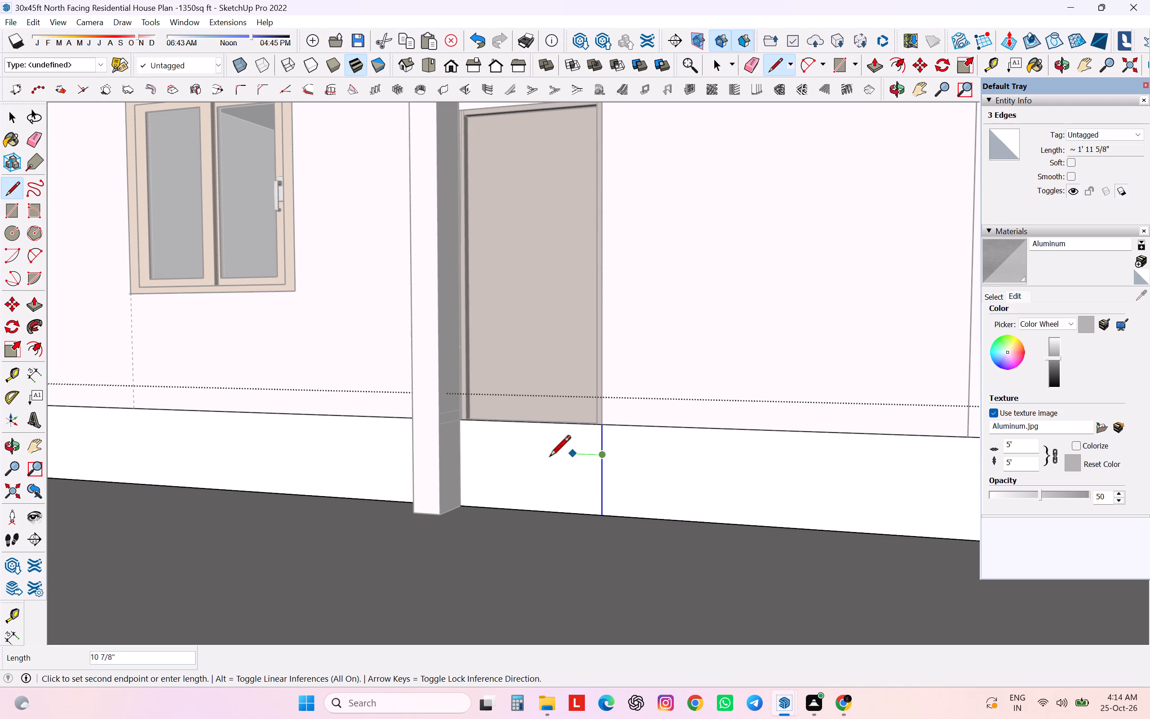
left_click(462, 448)
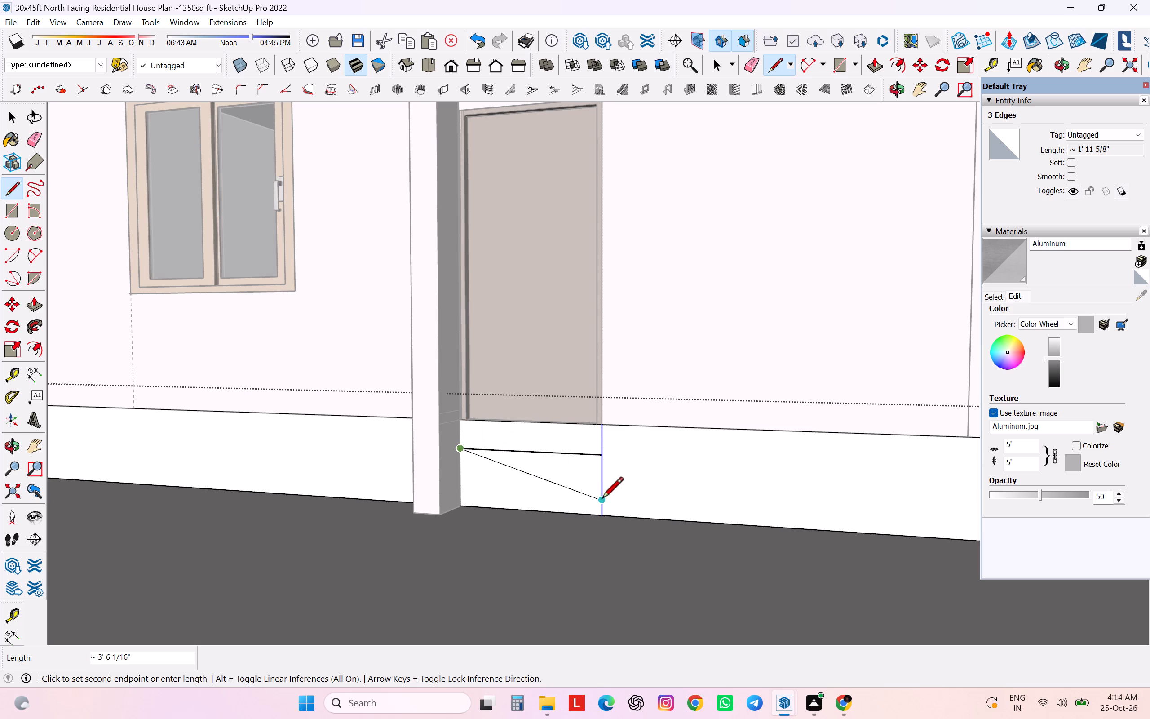
key("space")
key("l")
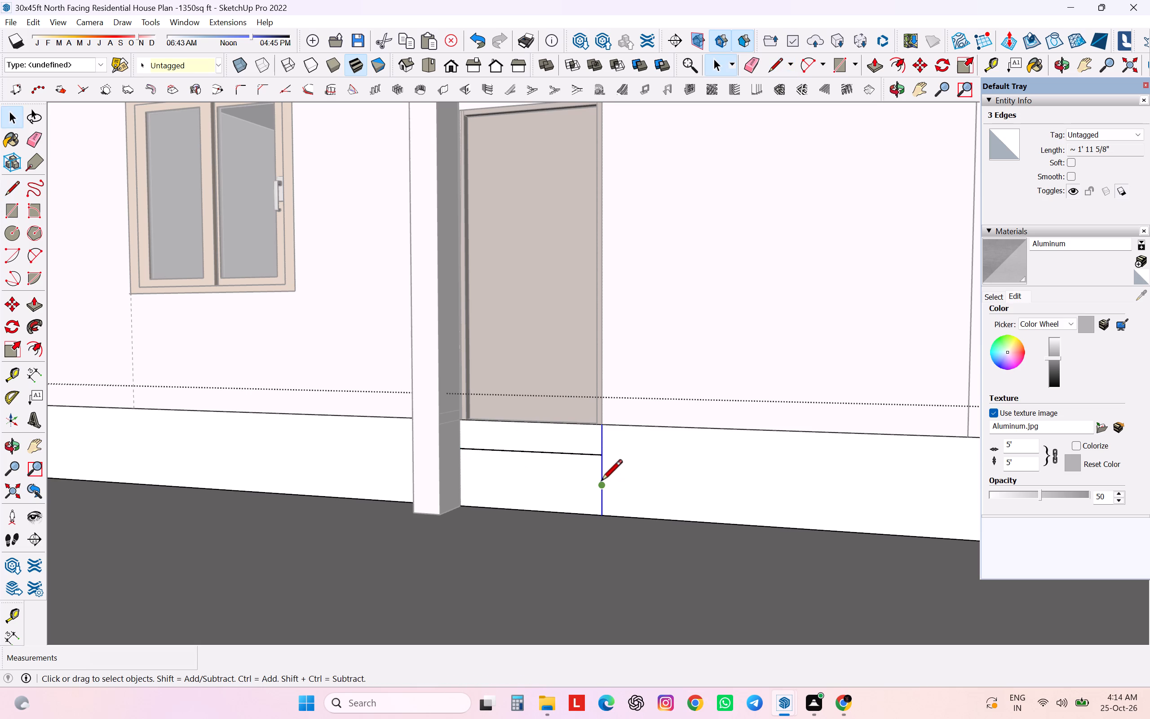
left_click(601, 482)
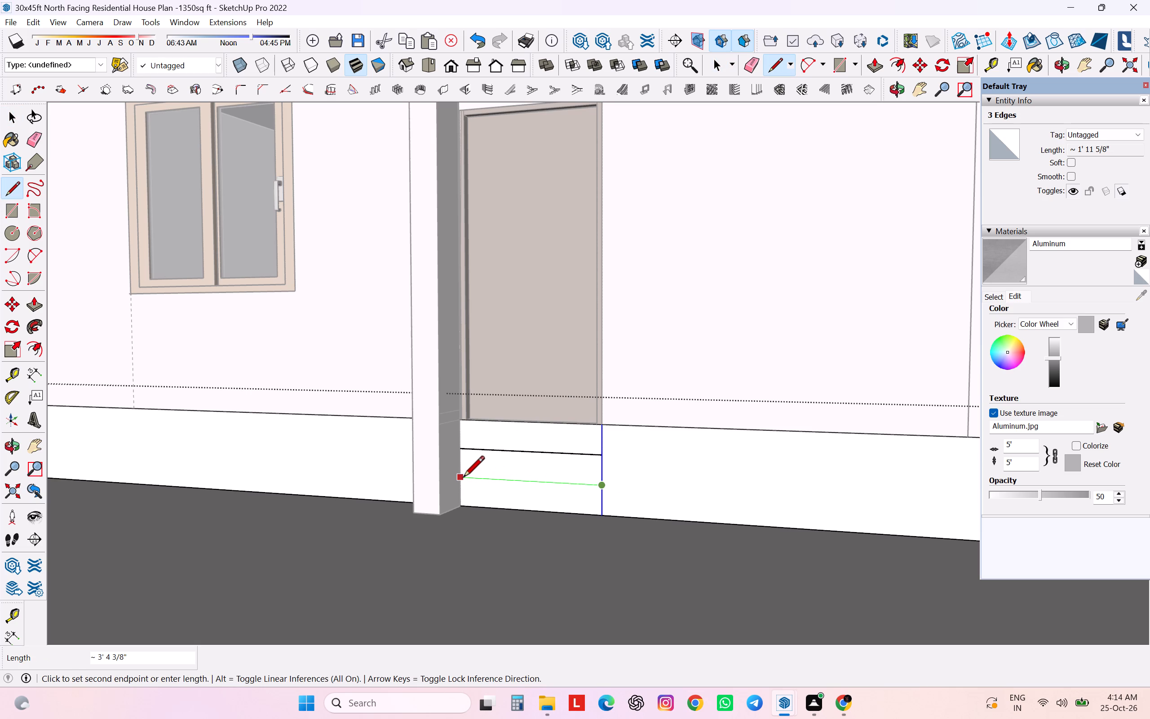
left_click(463, 479)
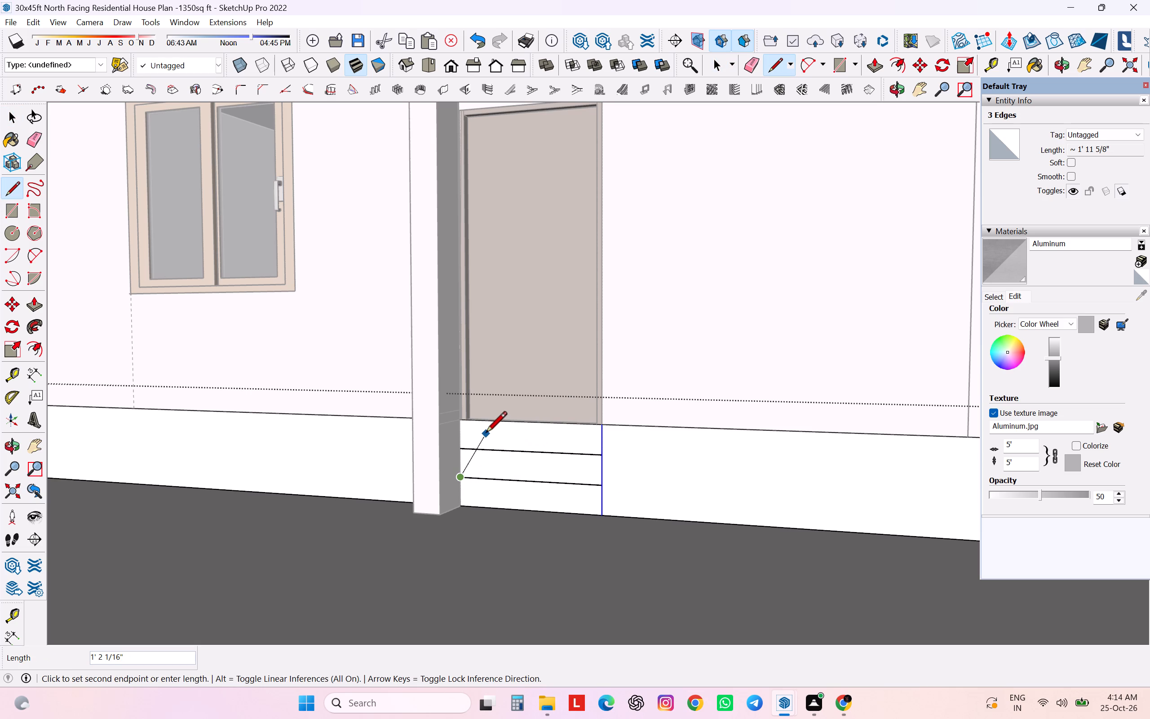
key("space")
Draw a vertical line about 1' 11 5/8" long beside the pillar, from the plinth's top edge to its bottom edge.
type("l")
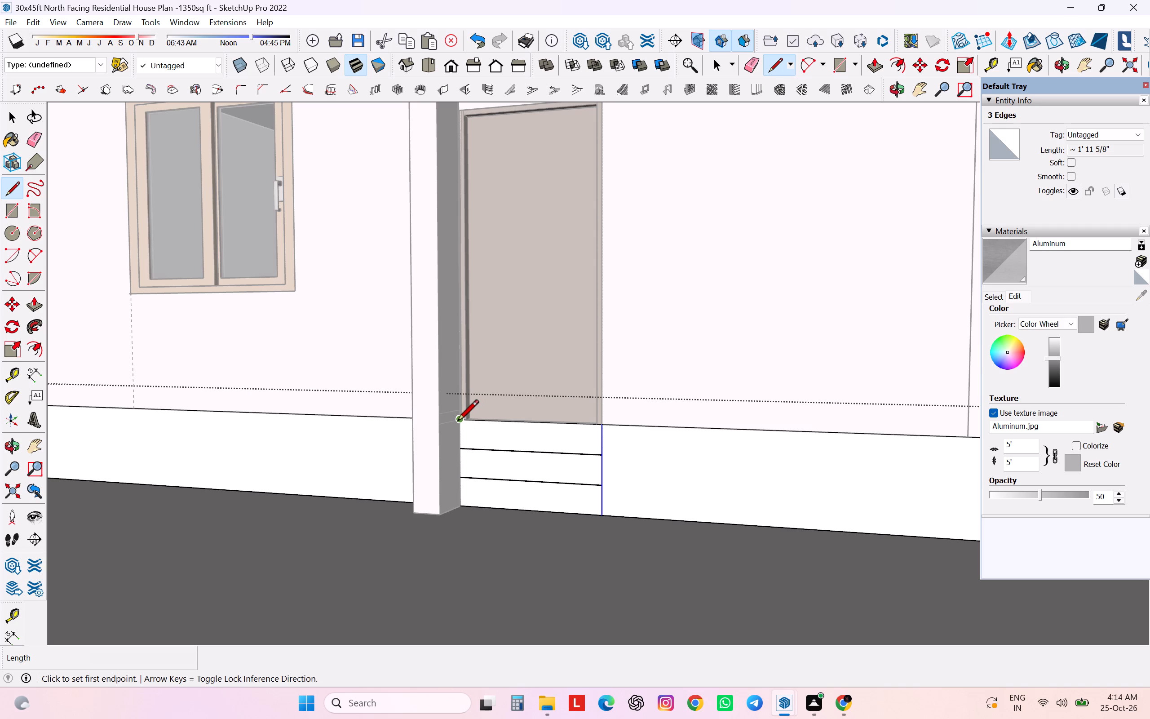
left_click(457, 422)
left_click(461, 506)
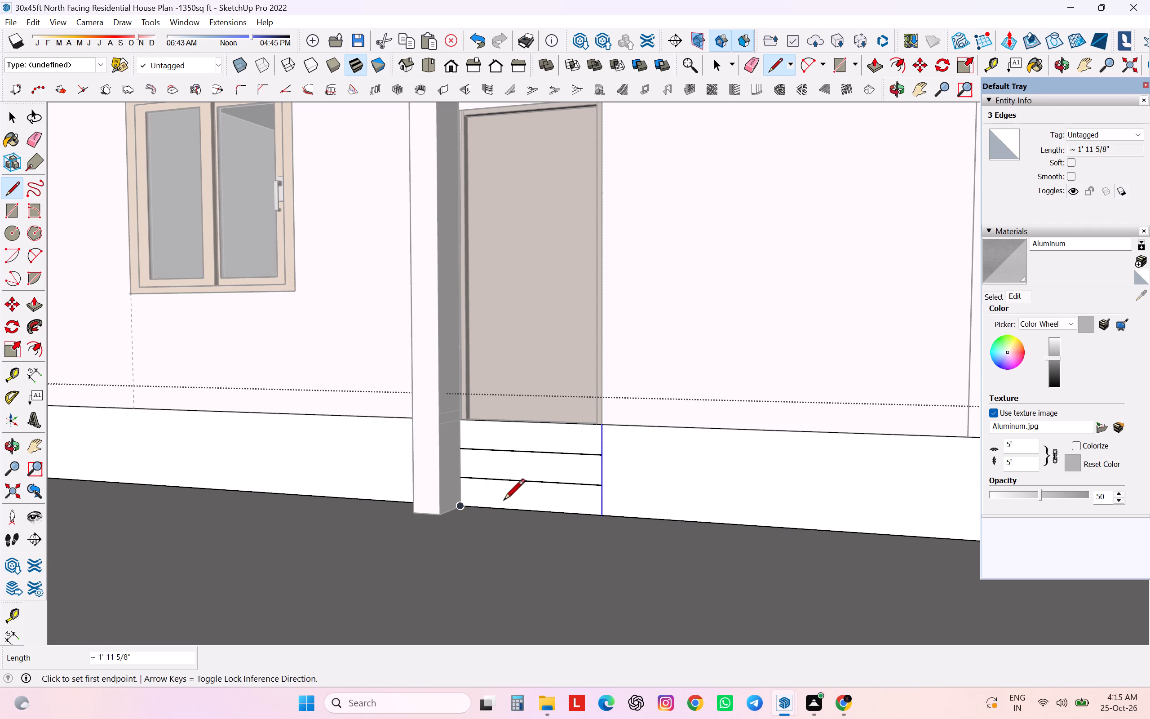
key("space")
Select the plinth faces beside and below the door to check how they are split, and leave the plinth group.
key("p")
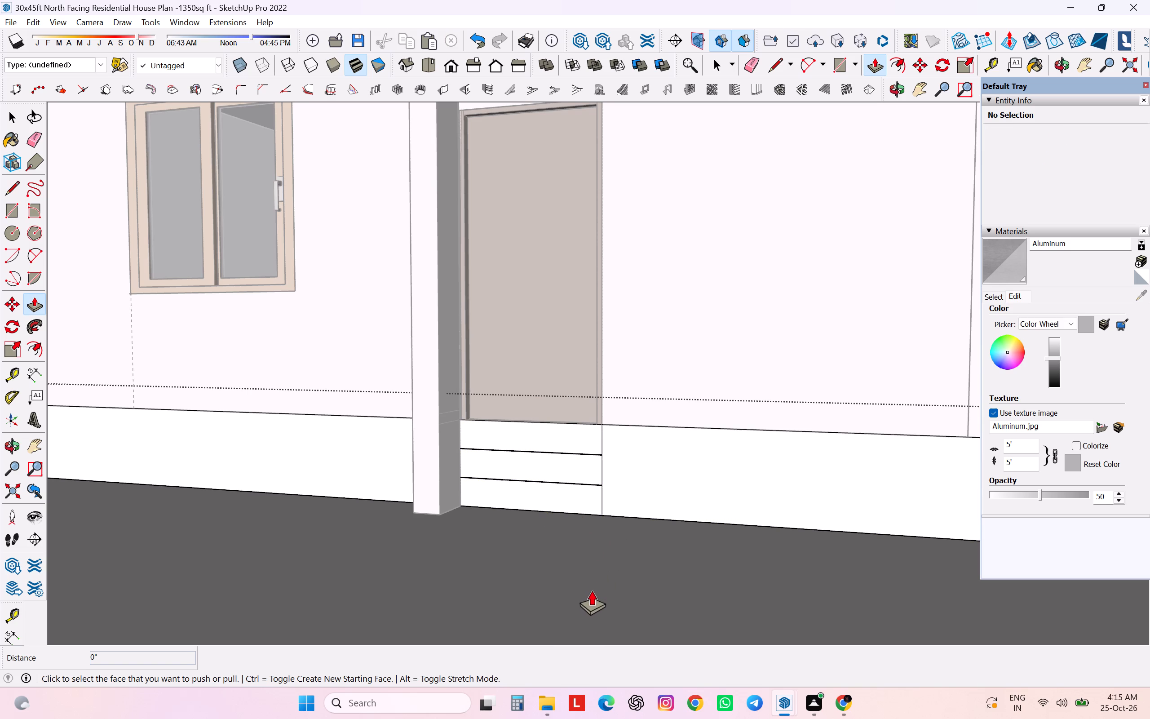
scroll(608, 551, "down", 5)
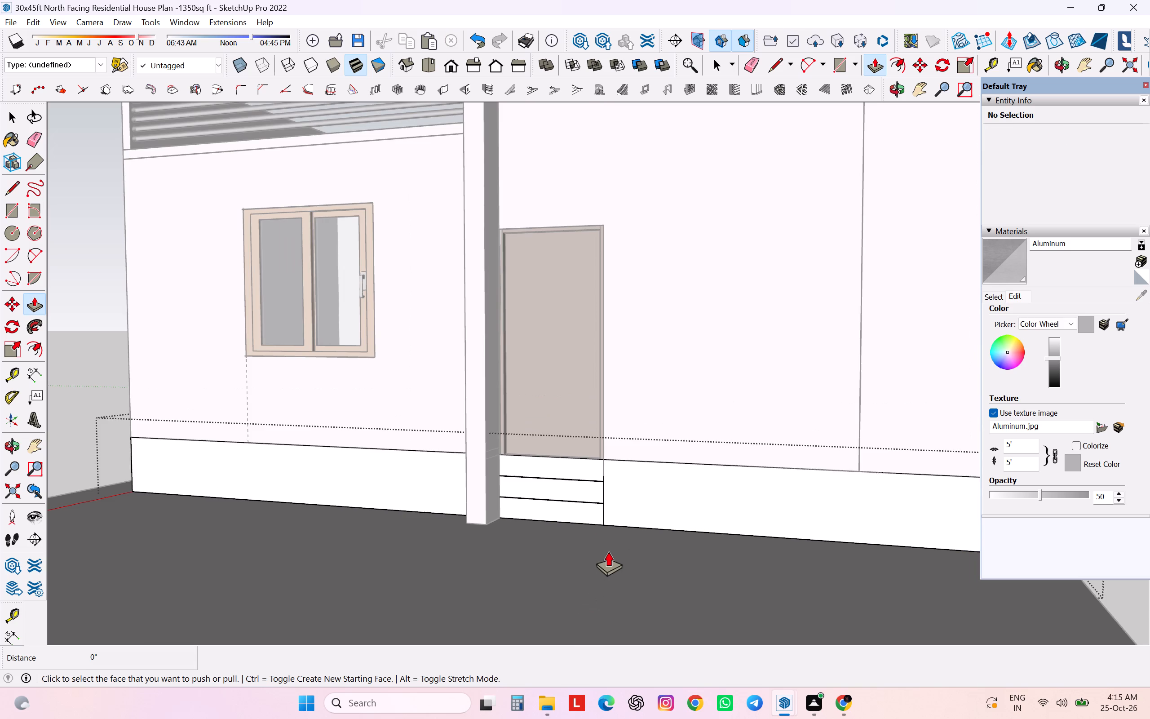
scroll(608, 551, "up", 3)
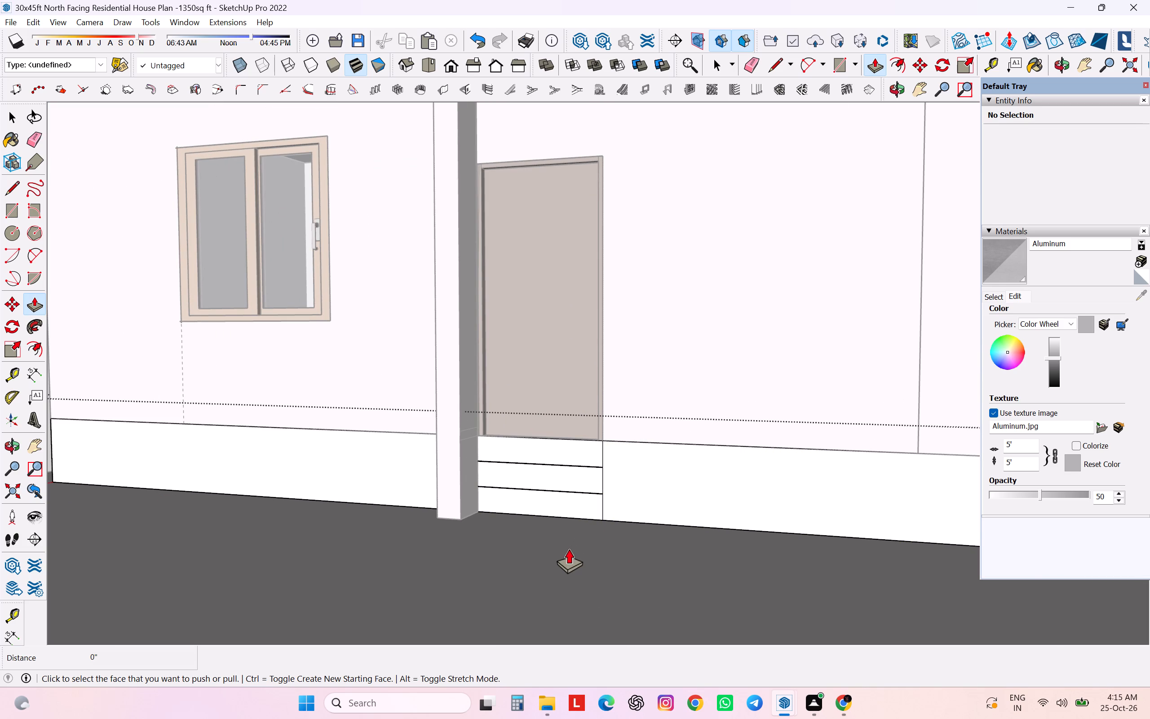
key("space")
left_click(643, 496)
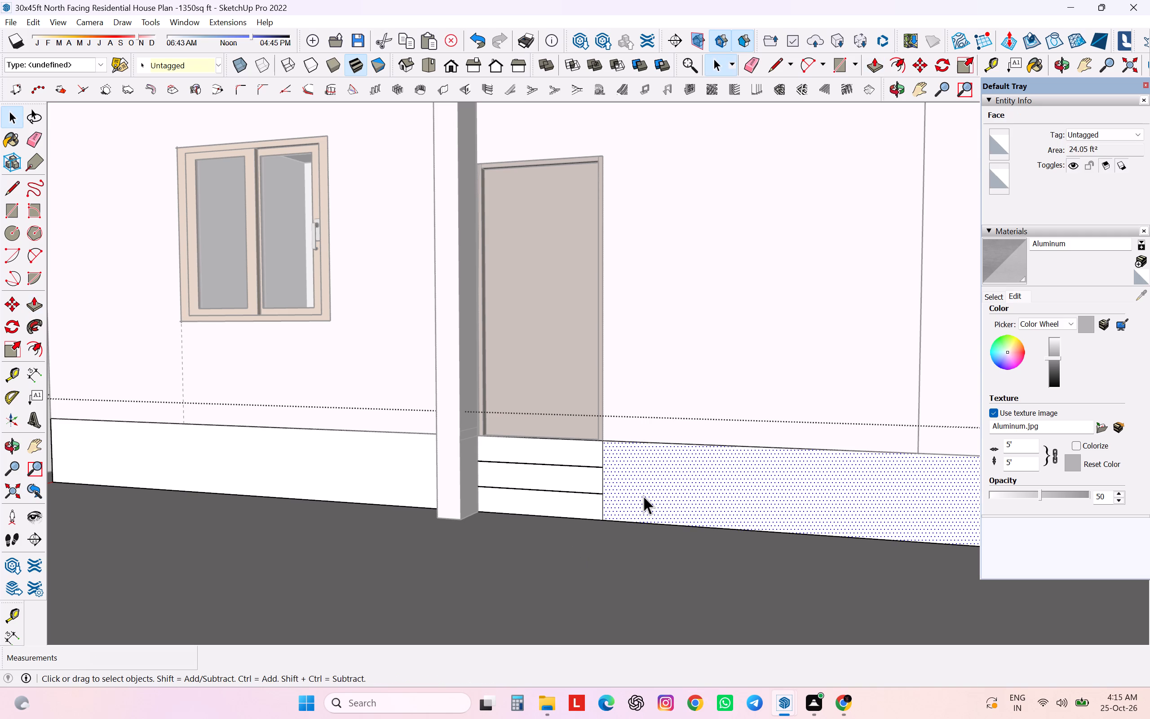
left_click(561, 457)
right_click(561, 457)
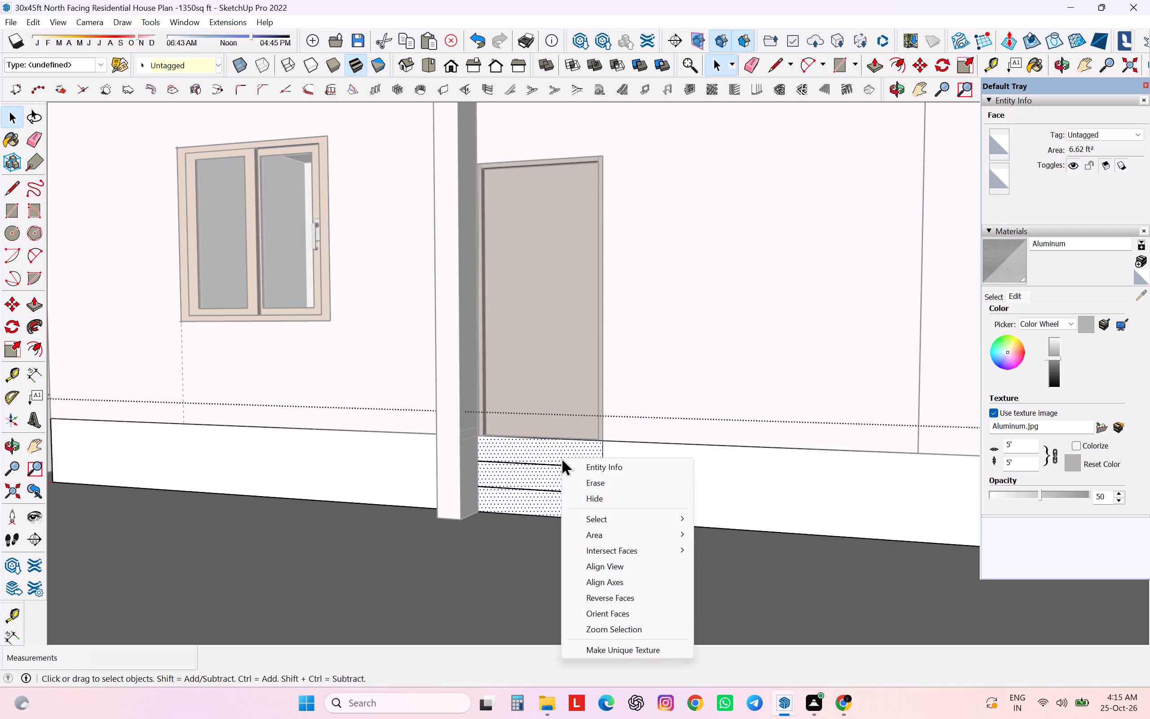
scroll(629, 614, "down", 3)
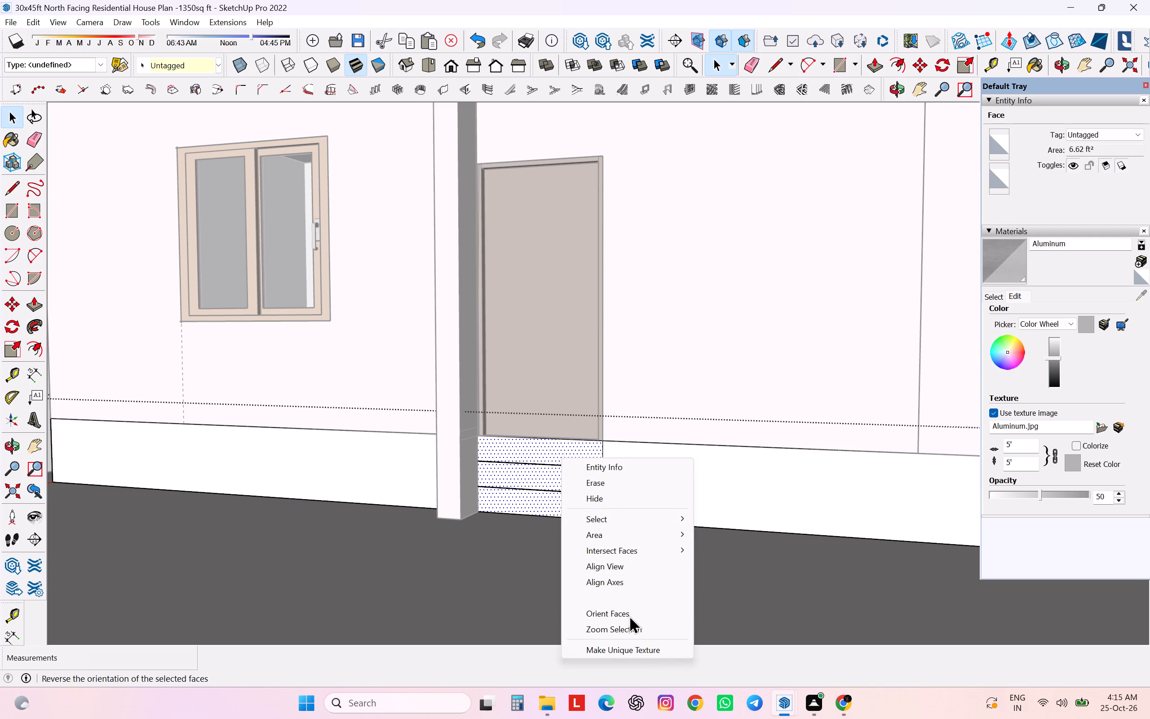
scroll(629, 615, "up", 3)
left_click(513, 586)
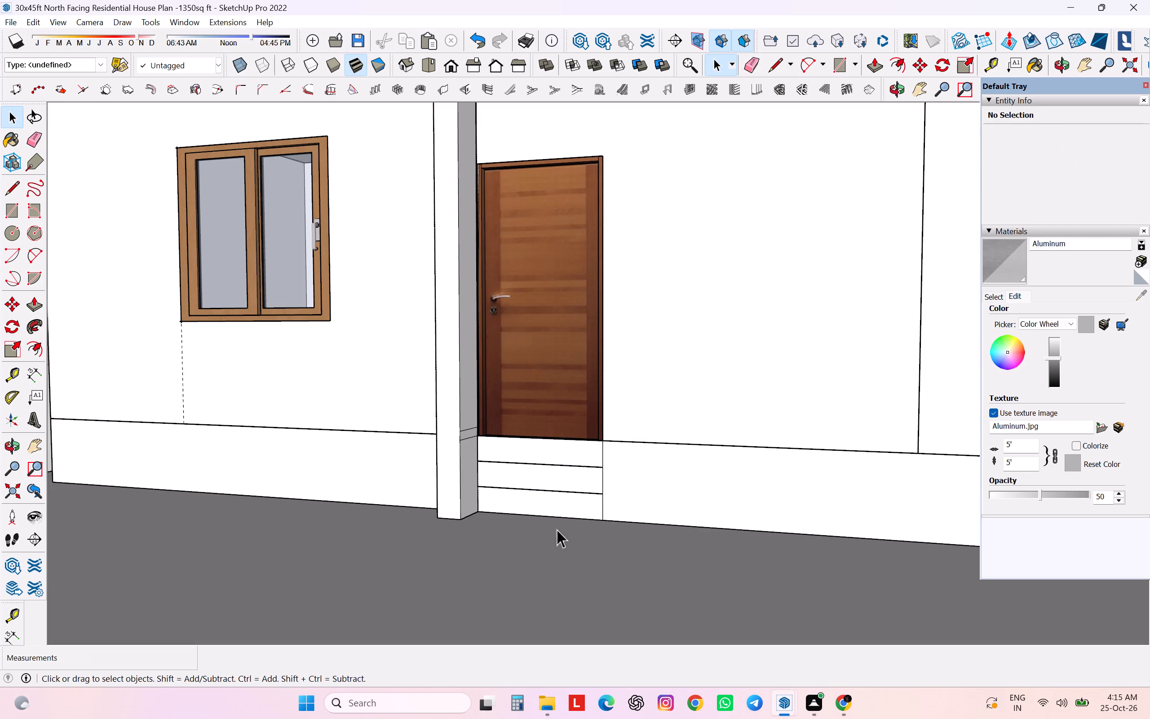
Open the plinth group below the front door for editing.
left_click(575, 498)
right_click(575, 498)
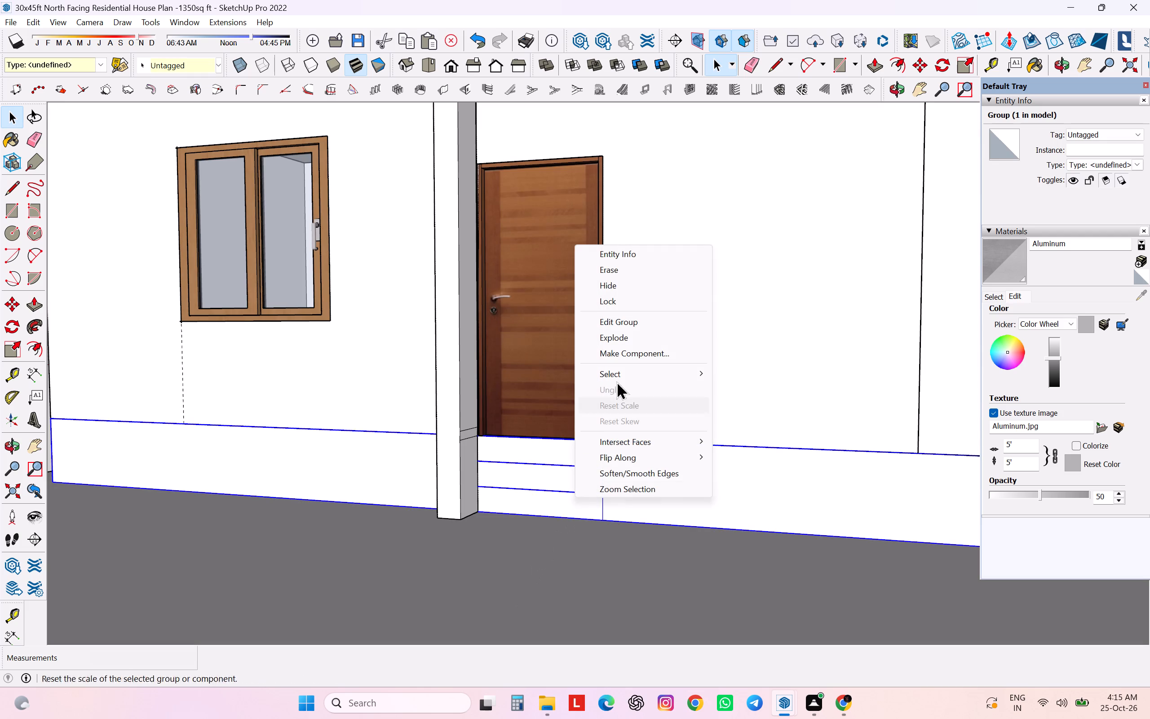
left_click(621, 317)
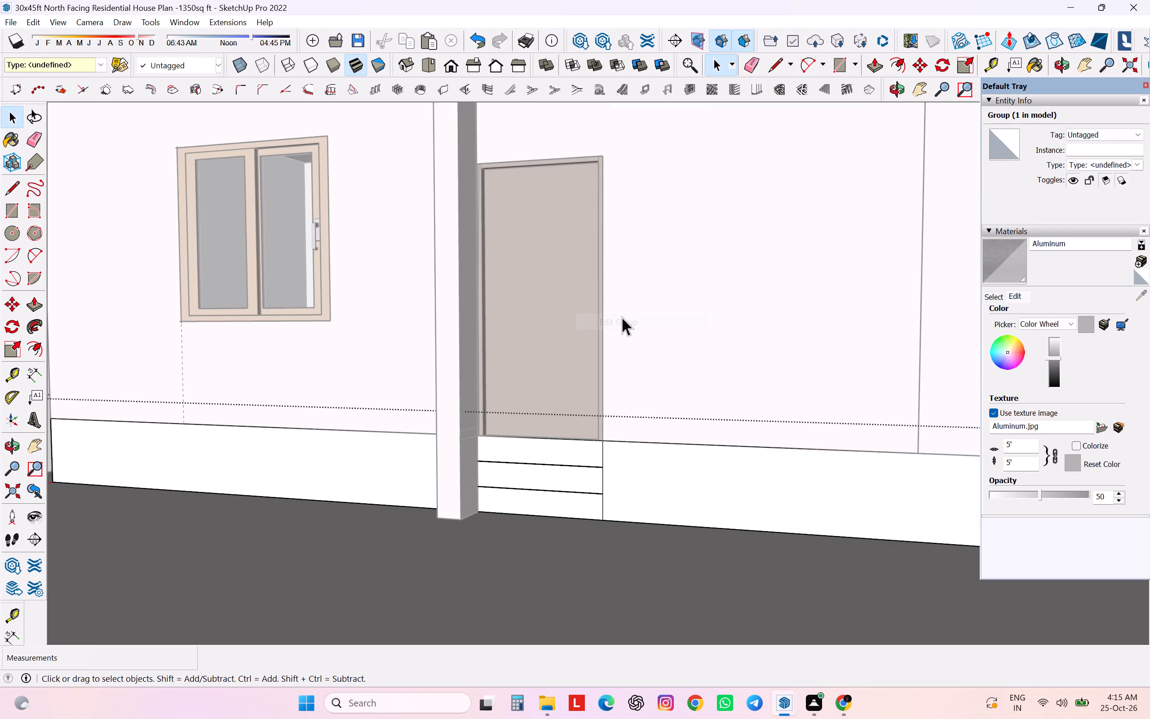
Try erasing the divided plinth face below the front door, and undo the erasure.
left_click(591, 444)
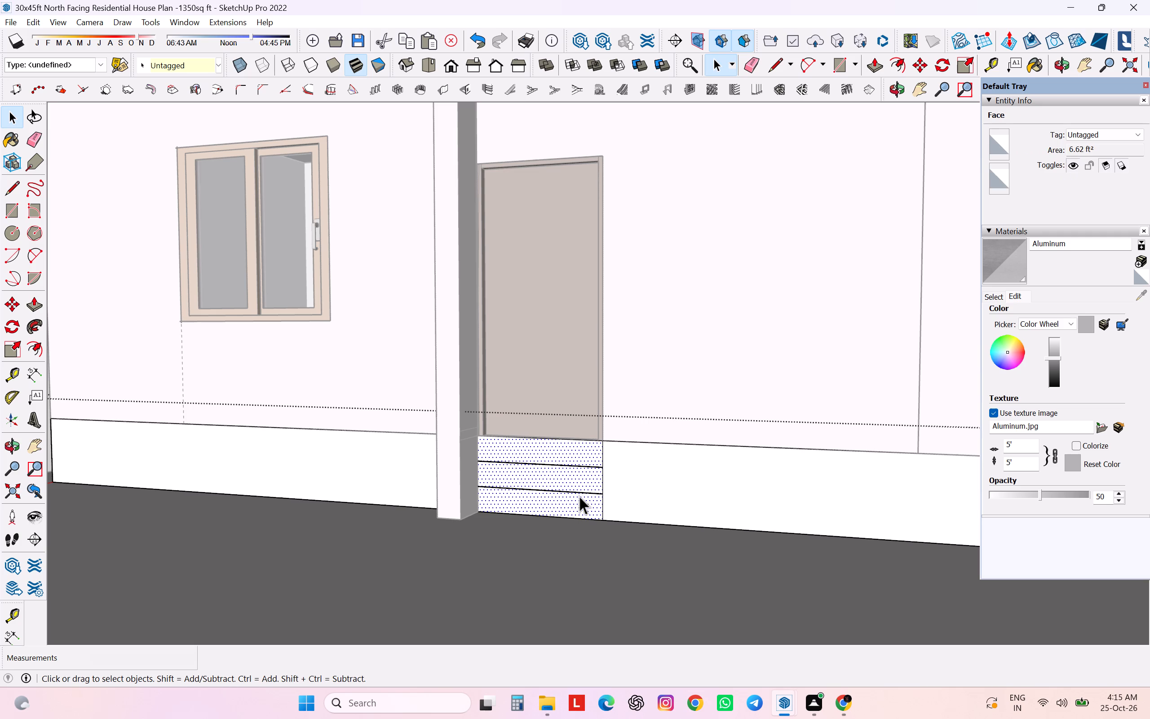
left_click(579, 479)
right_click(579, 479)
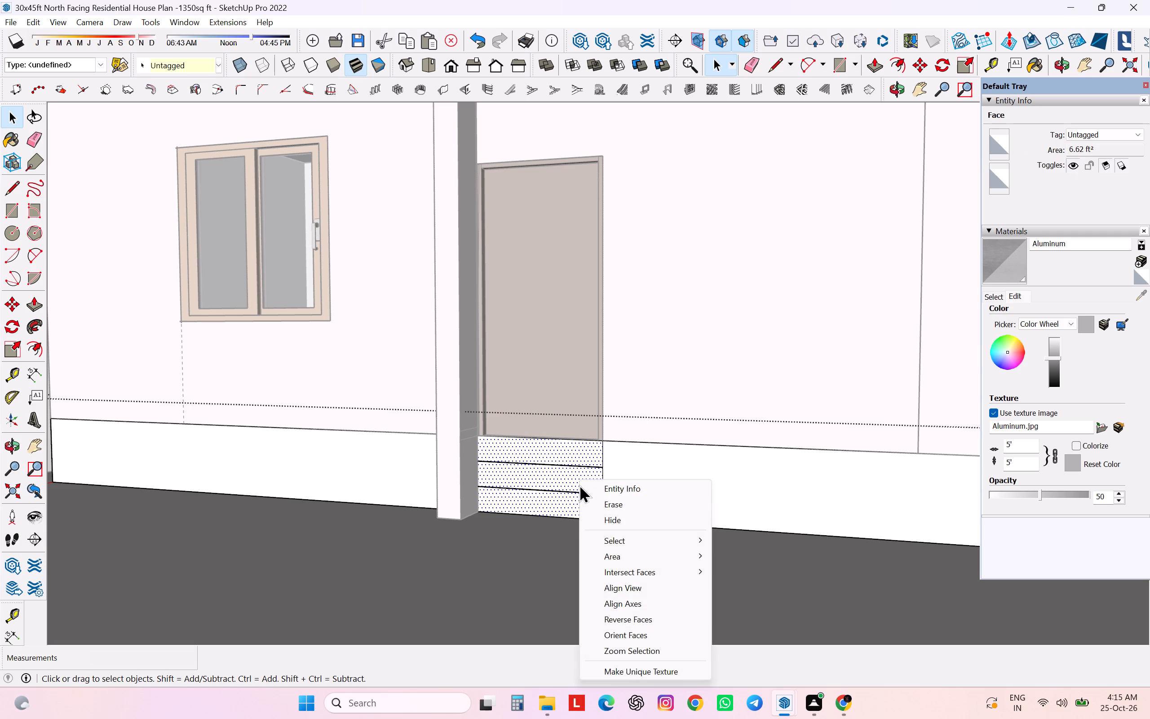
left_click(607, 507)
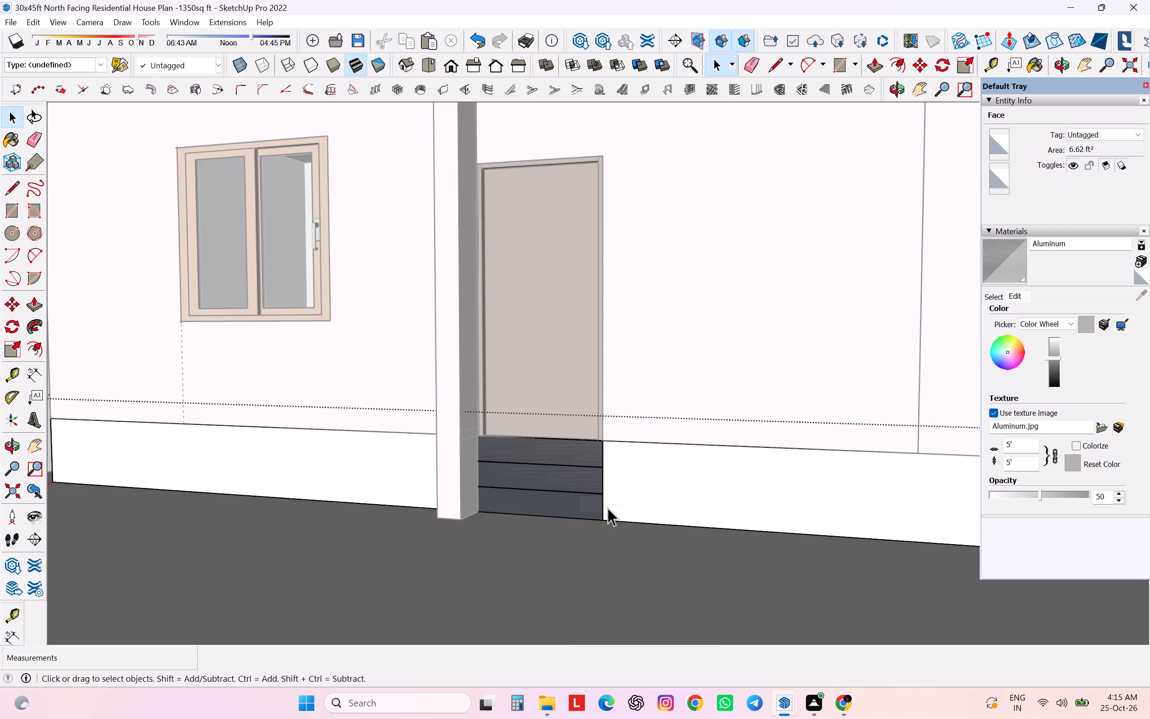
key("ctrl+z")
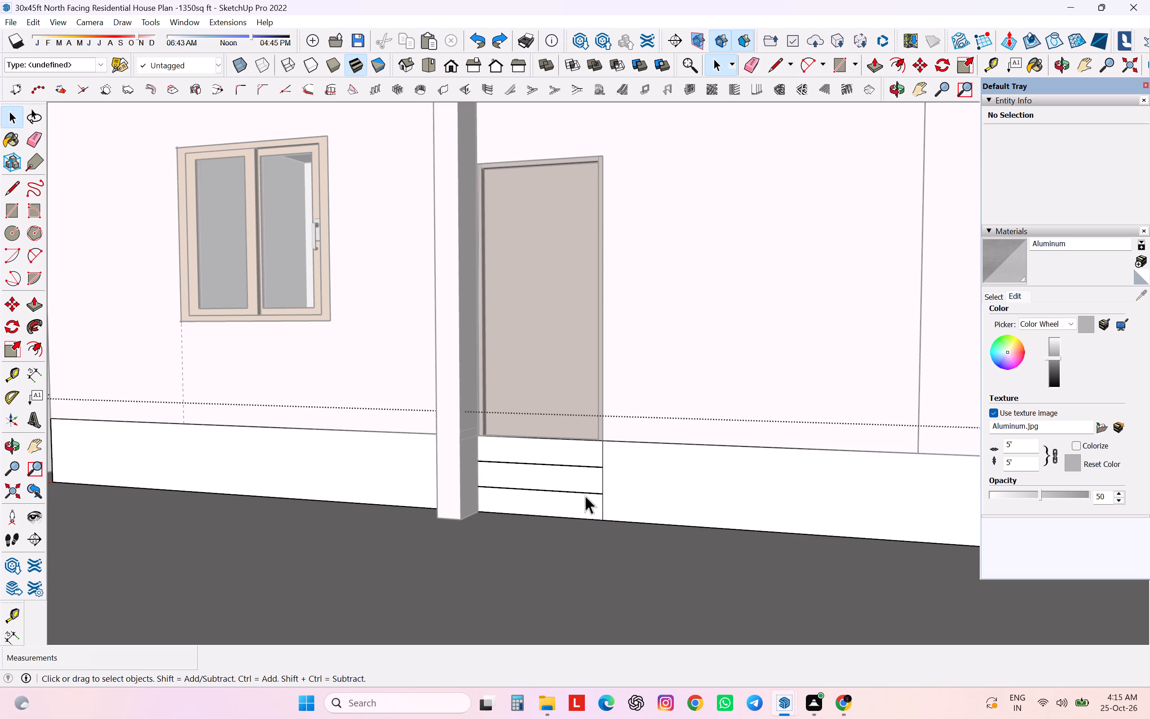
Compare the single-flight staircase types and set up a Type A staircase with 2 risers for building.
left_click(584, 487)
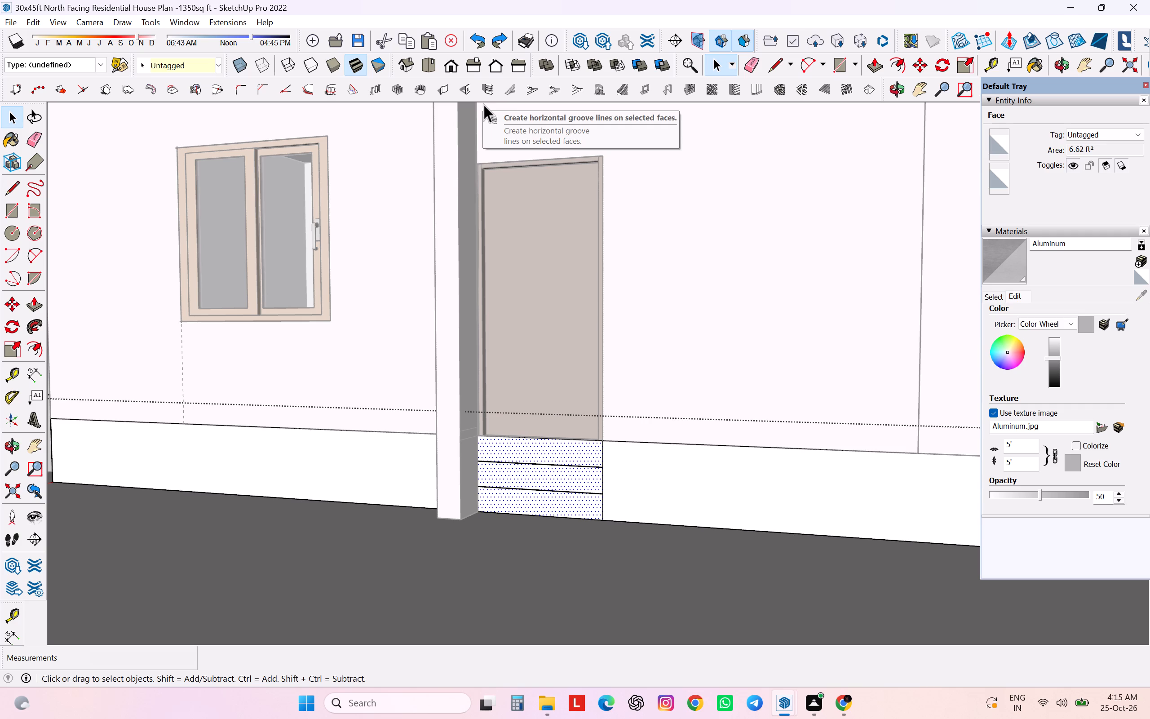
left_click(509, 87)
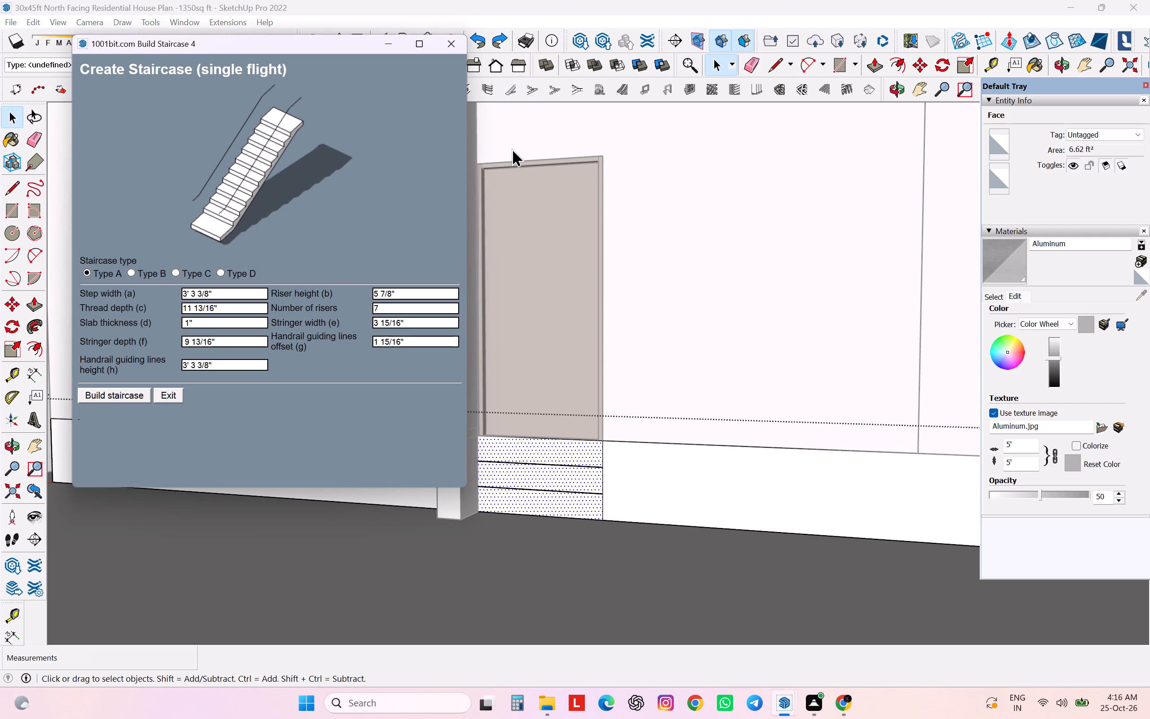
left_click(128, 271)
left_click(178, 266)
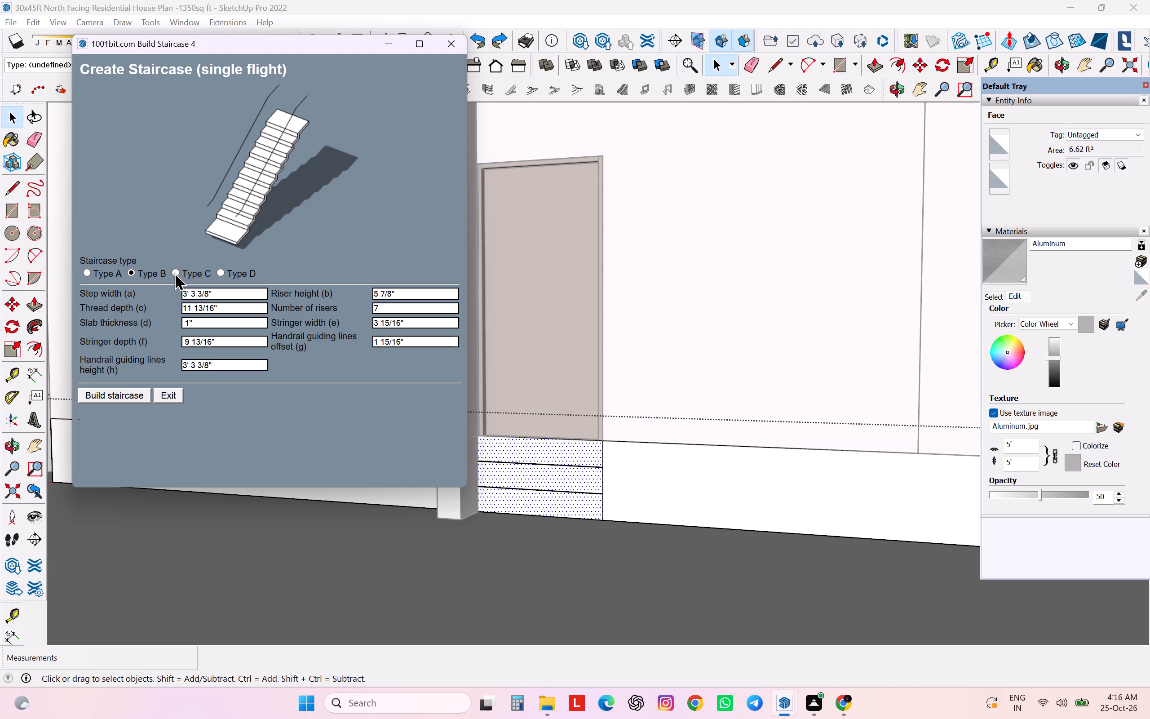
left_click(174, 272)
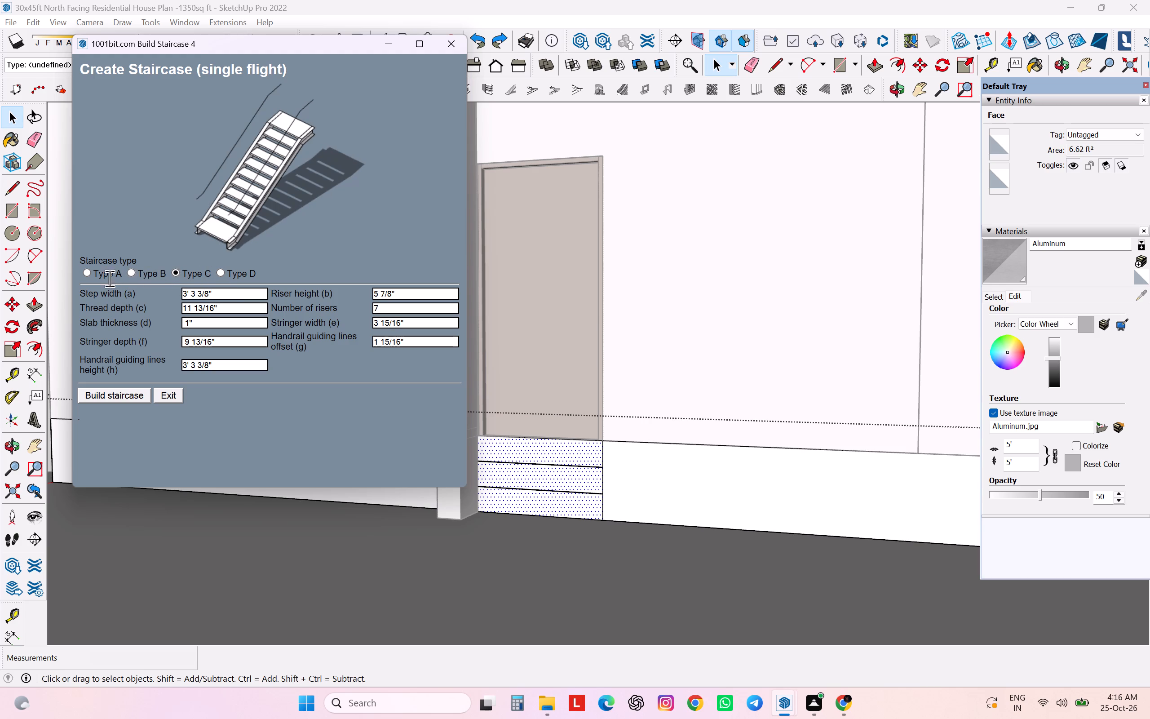
left_click(86, 275)
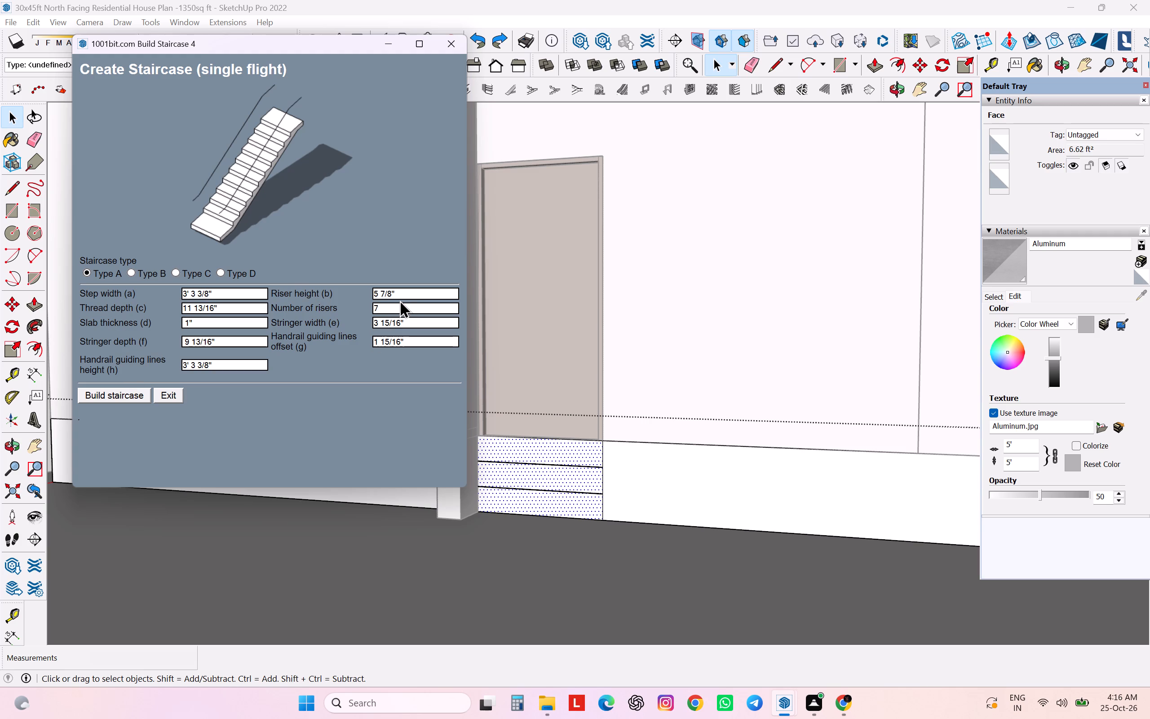
left_click_drag(389, 306, 354, 305)
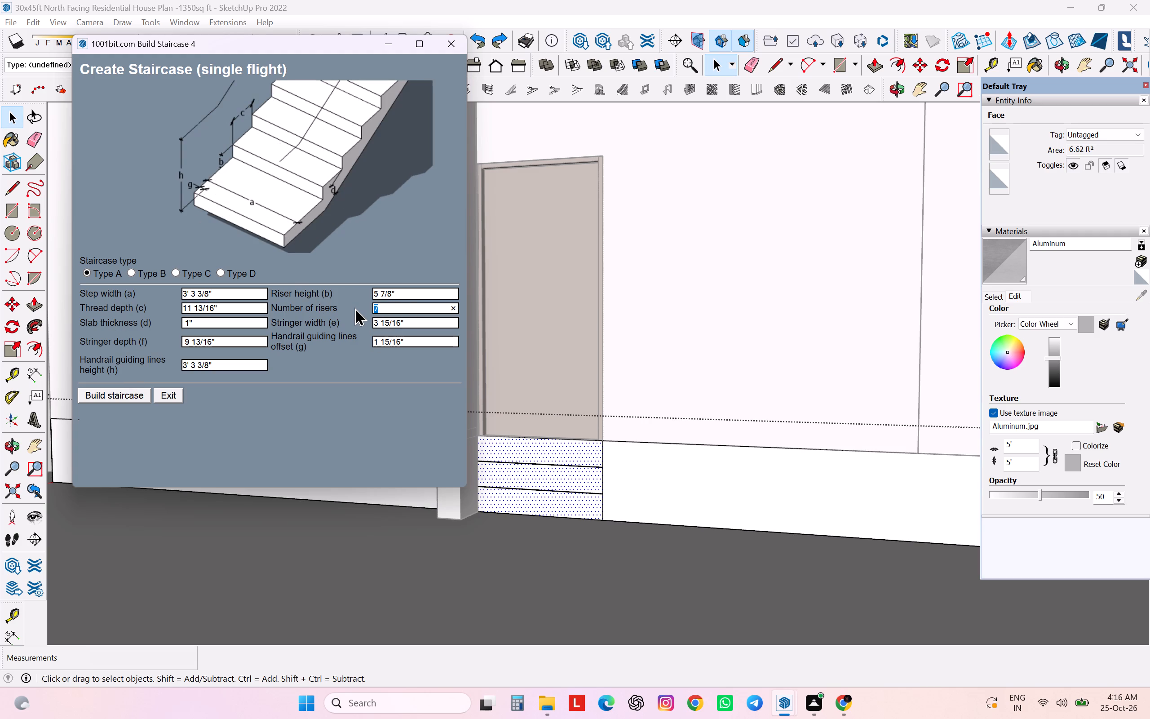
key("2")
key("Return")
left_click(102, 396)
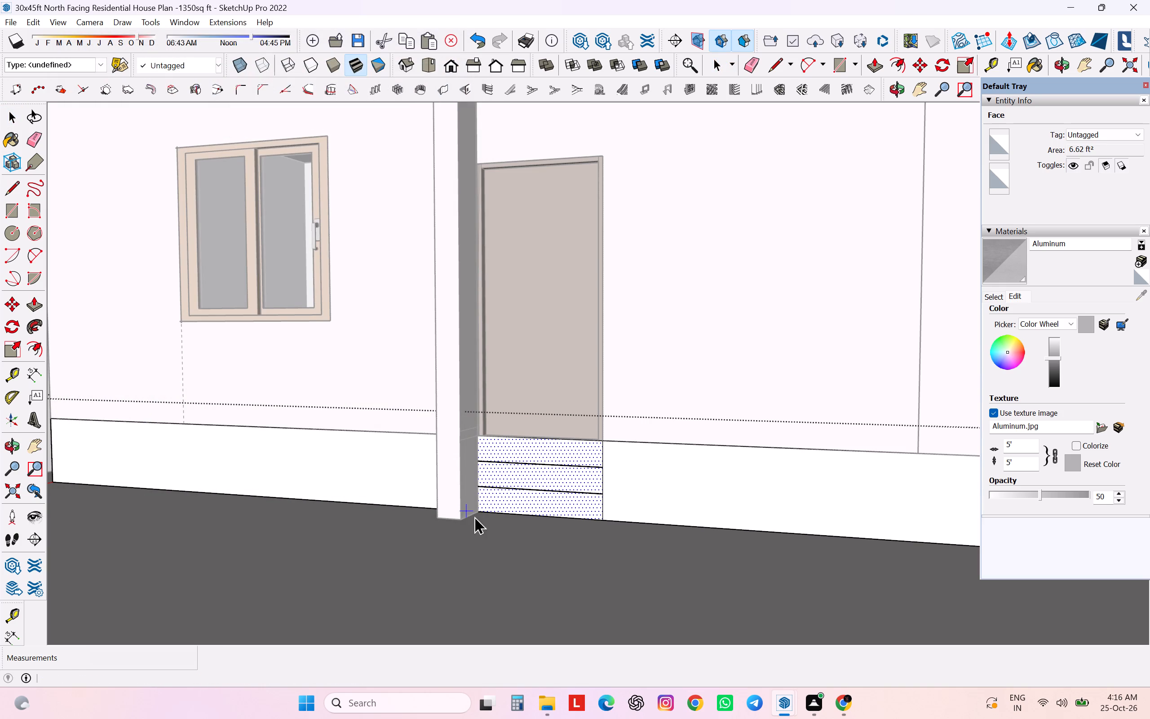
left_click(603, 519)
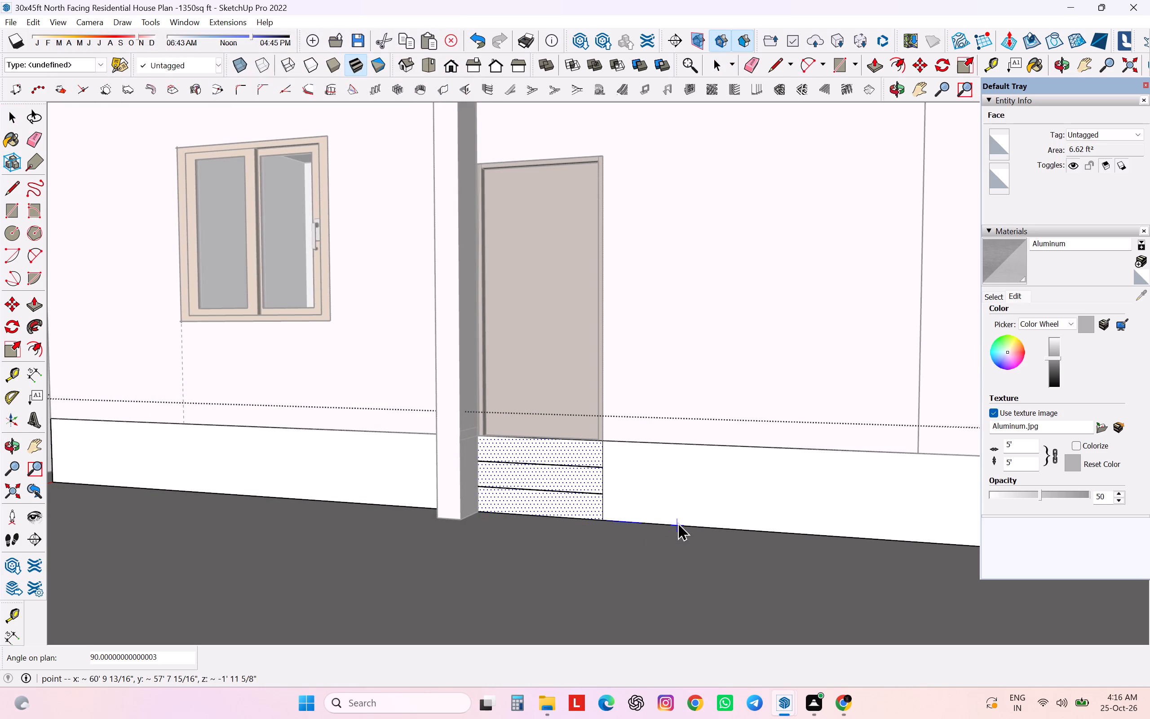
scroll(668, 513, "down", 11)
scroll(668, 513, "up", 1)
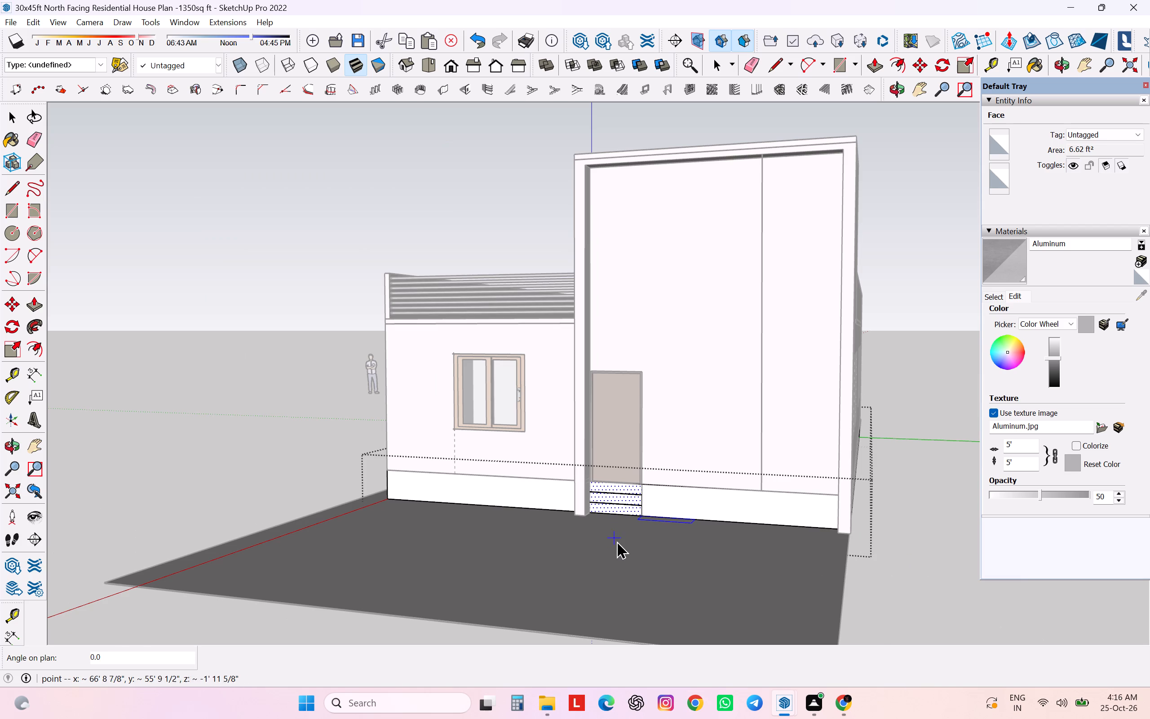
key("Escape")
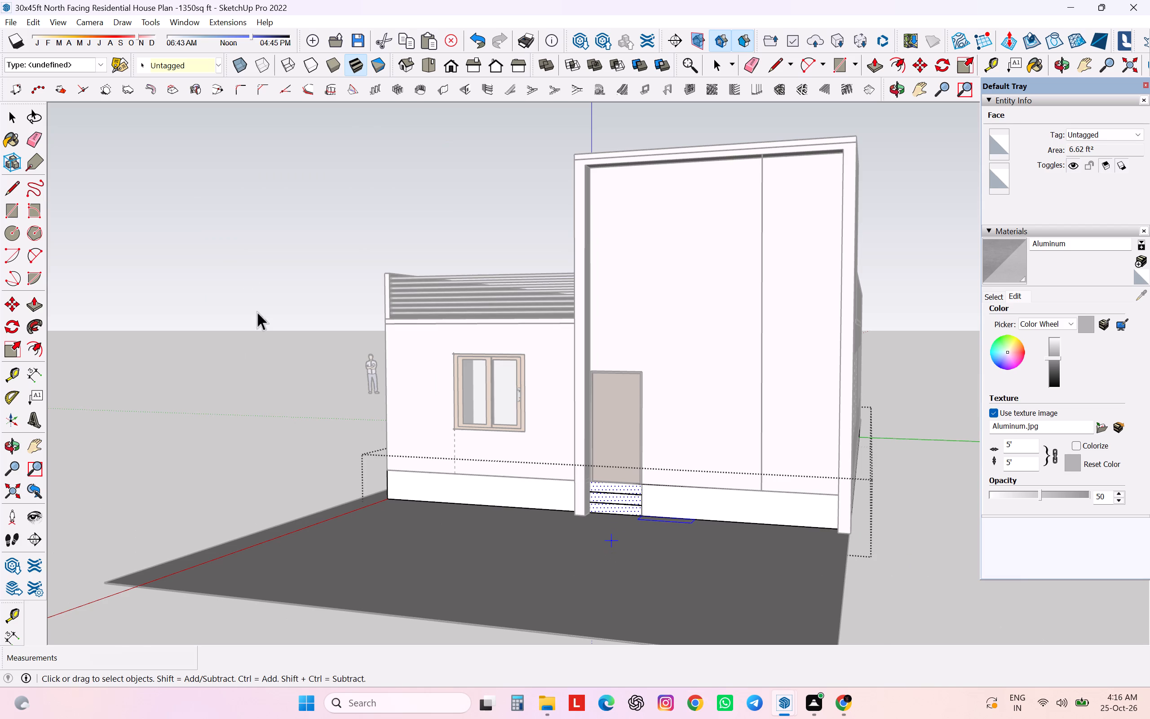
Build the Type A single-flight staircase with 2 risers on the open ground beside the house.
left_click(507, 94)
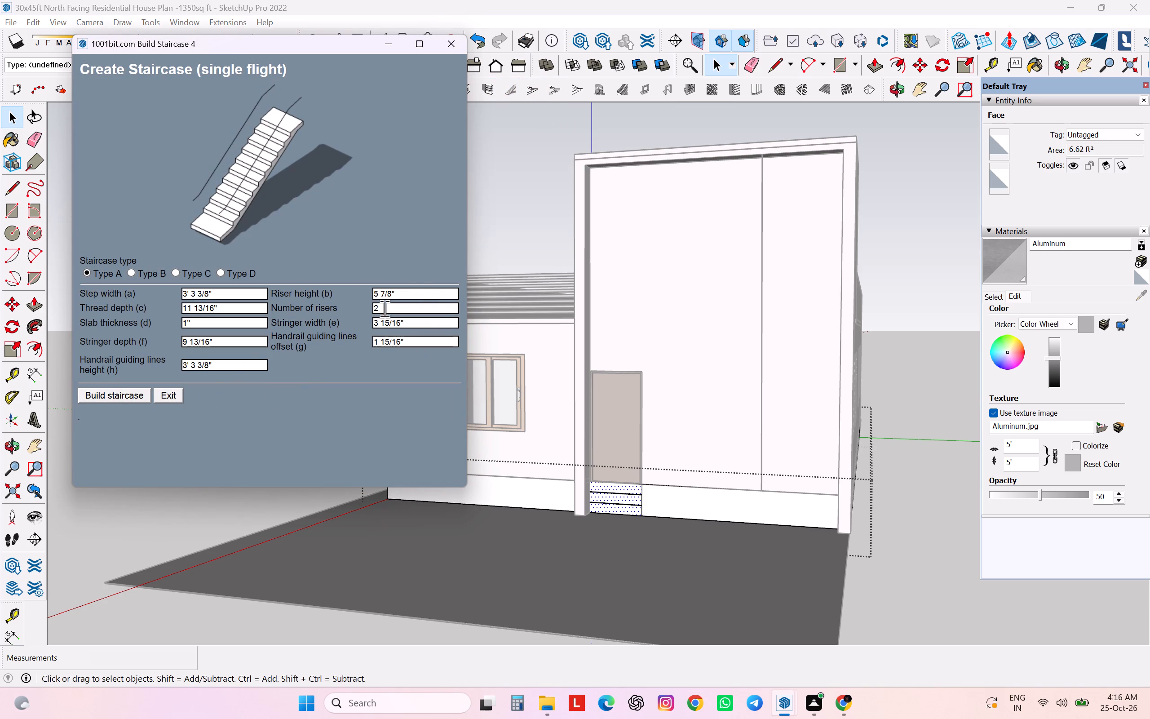
left_click(107, 398)
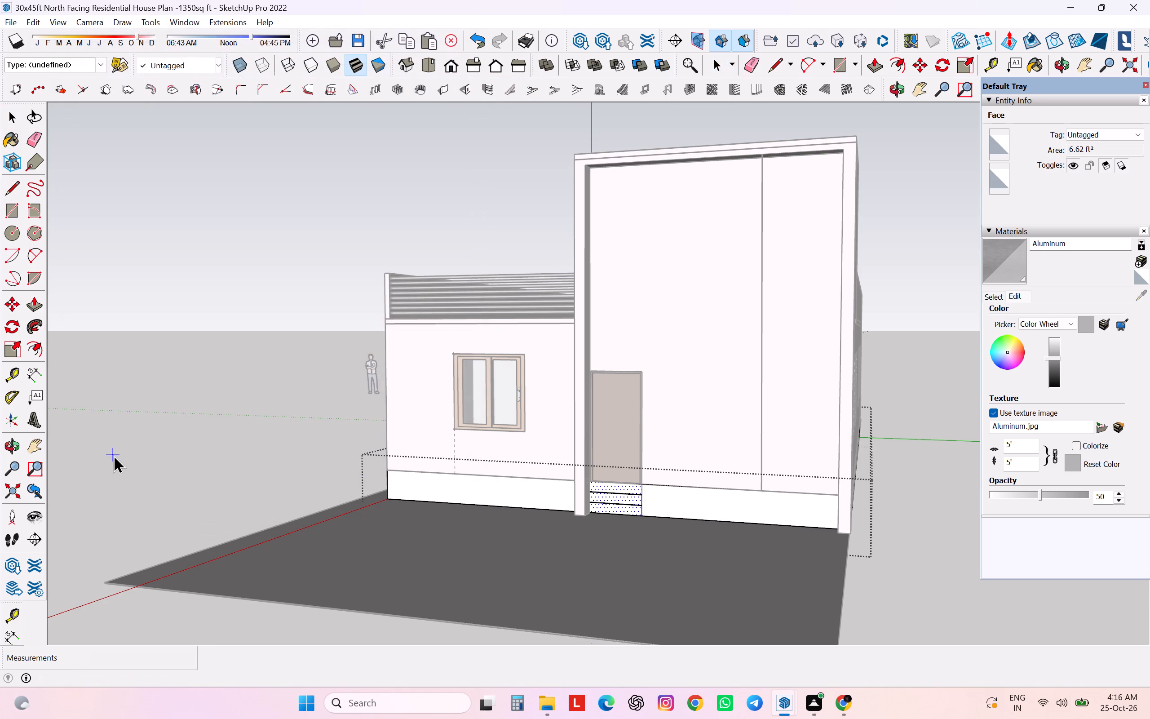
left_click(113, 455)
left_click(178, 402)
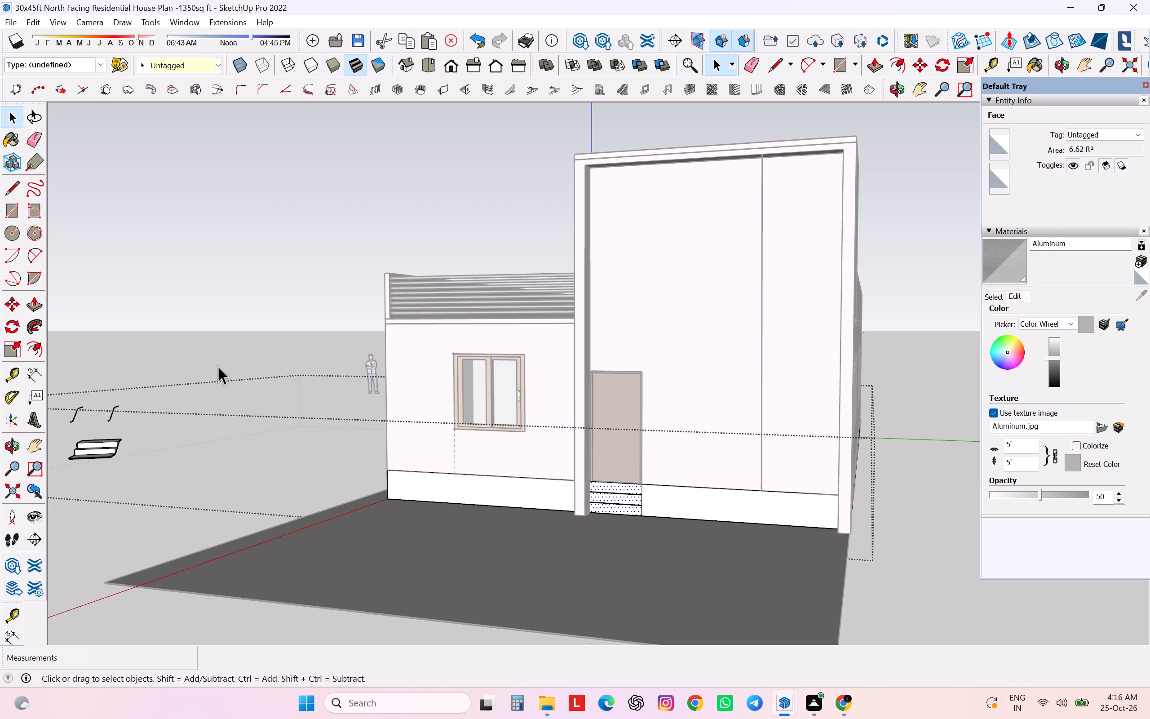
Open the new staircase group and delete the handrail guiding lines above its steps.
scroll(102, 470, "up", 6)
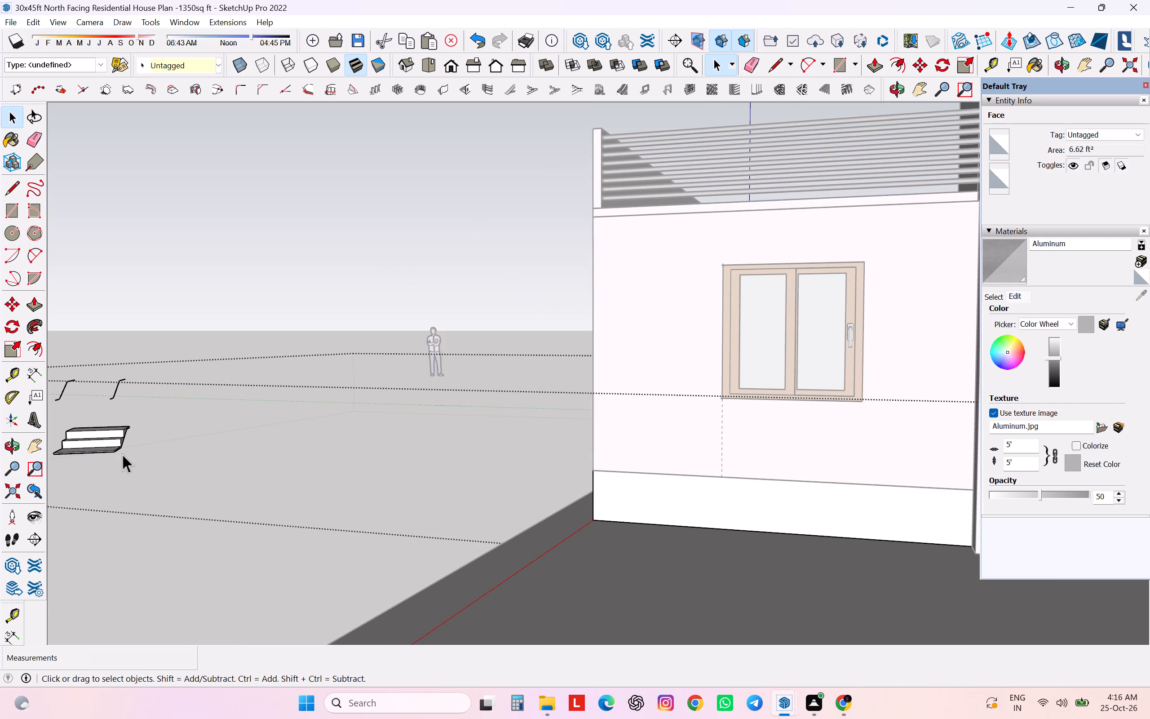
left_click(114, 446)
right_click(119, 402)
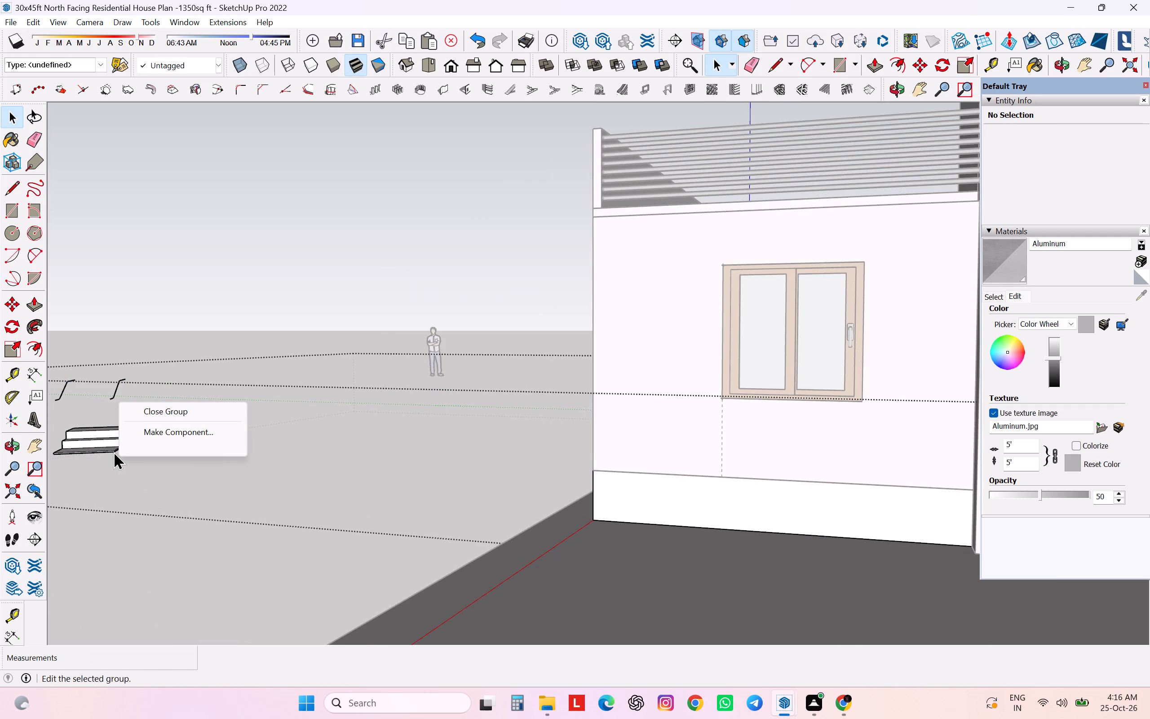
left_click(106, 447)
left_click(114, 395)
double_click(114, 395)
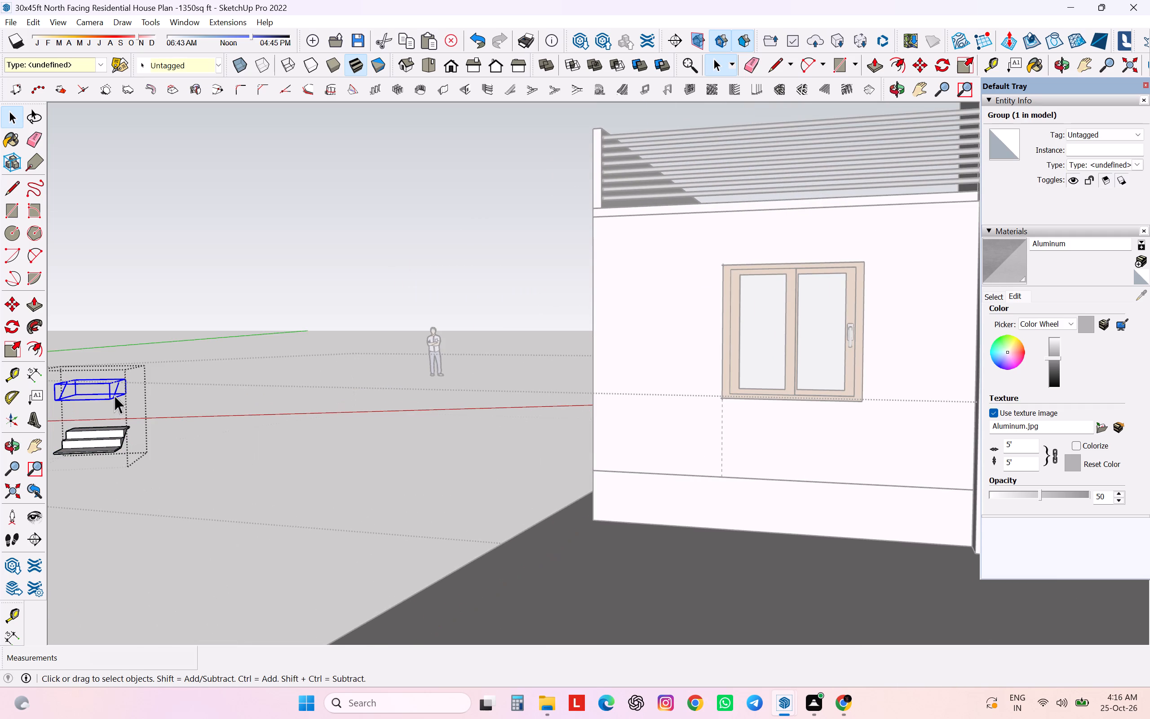
key("Delete")
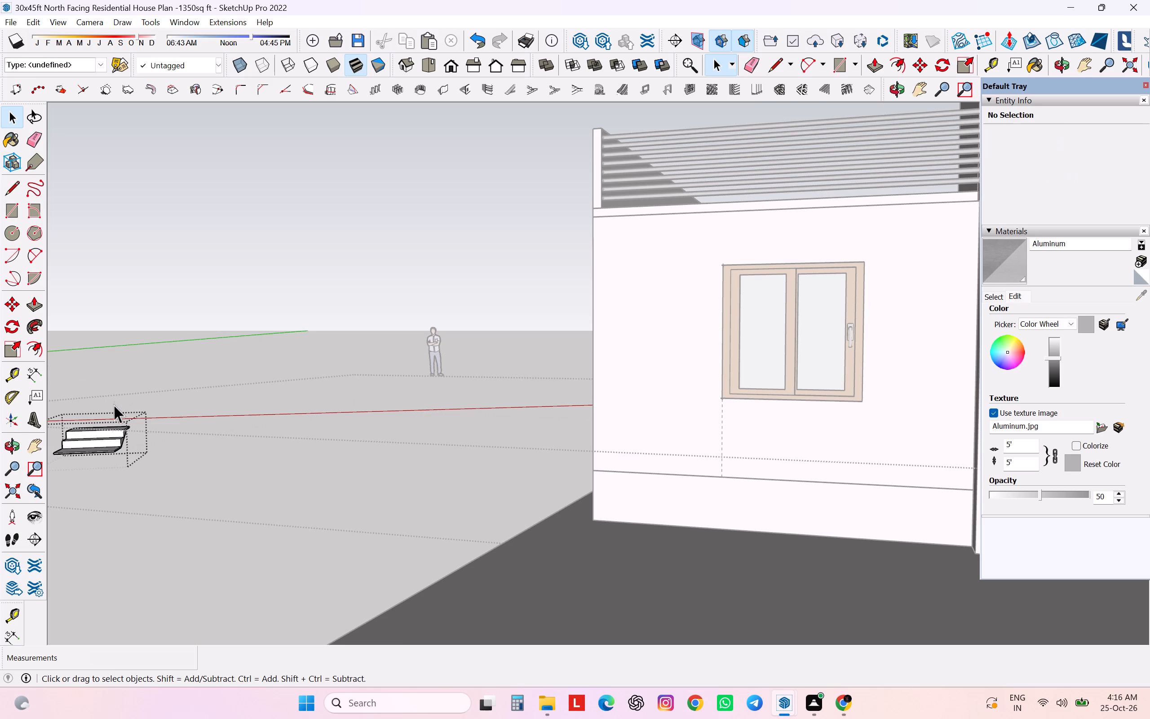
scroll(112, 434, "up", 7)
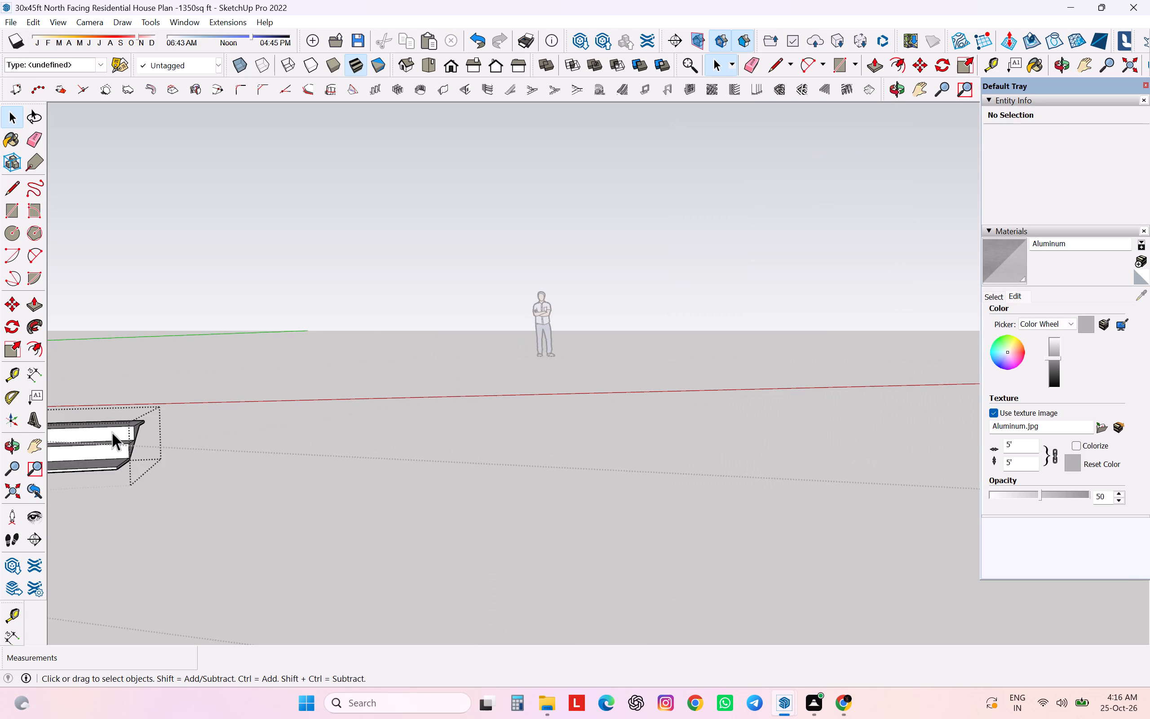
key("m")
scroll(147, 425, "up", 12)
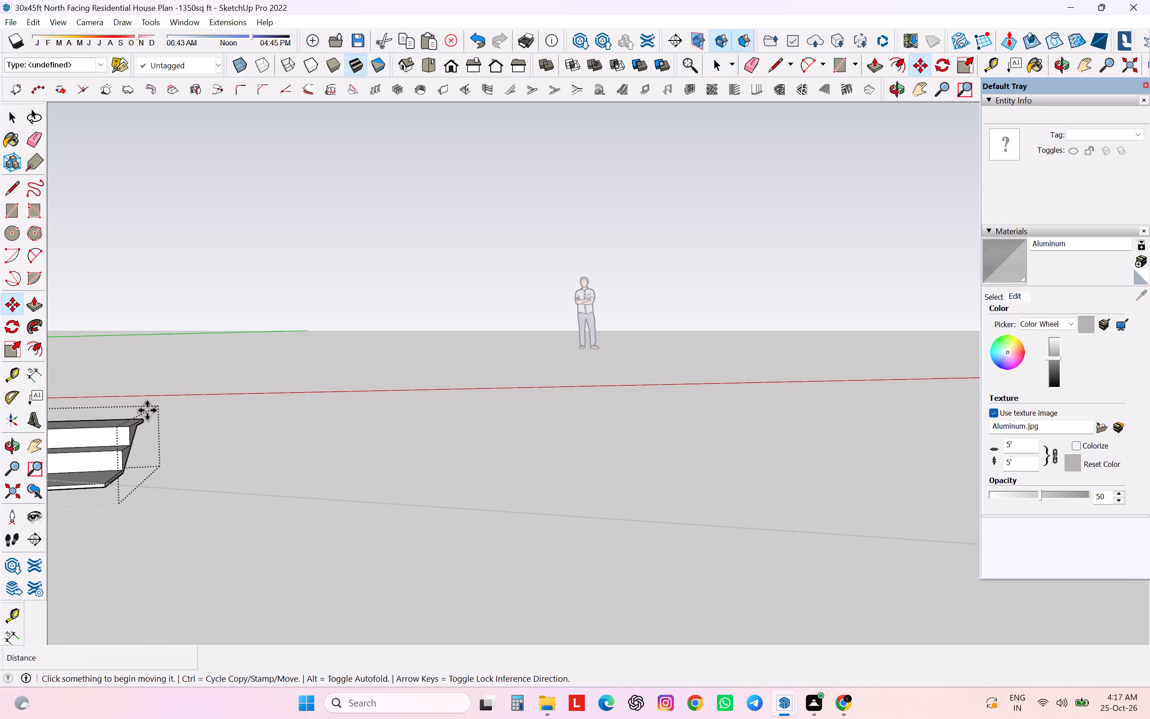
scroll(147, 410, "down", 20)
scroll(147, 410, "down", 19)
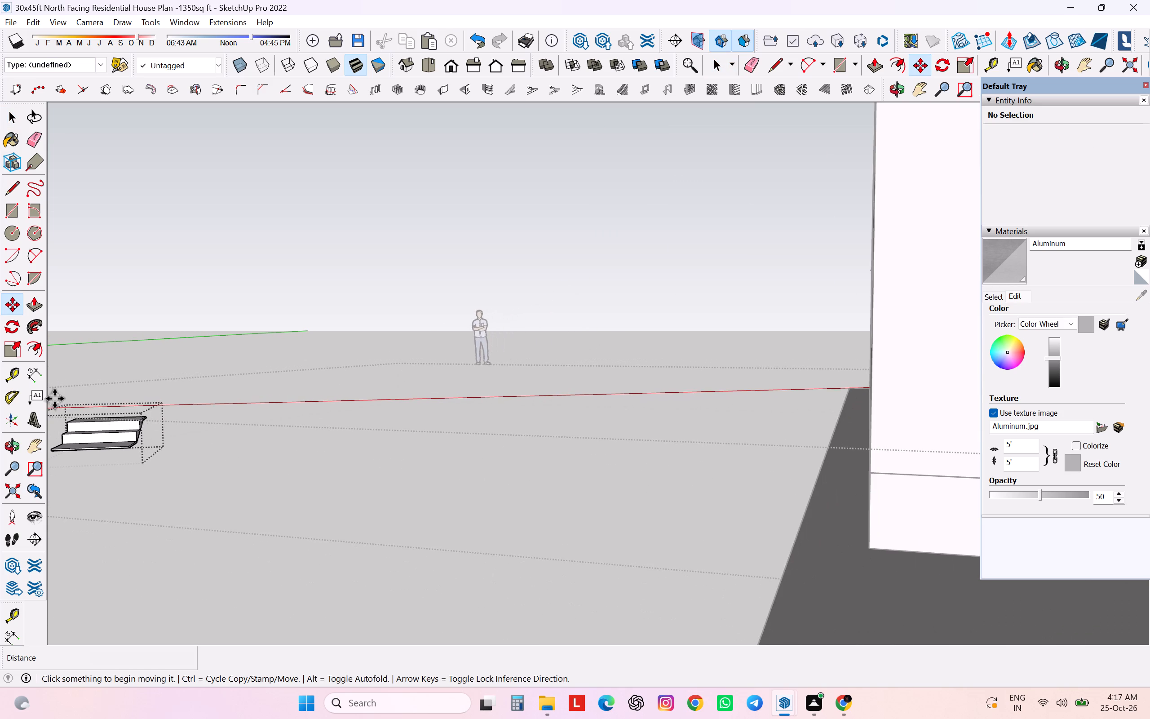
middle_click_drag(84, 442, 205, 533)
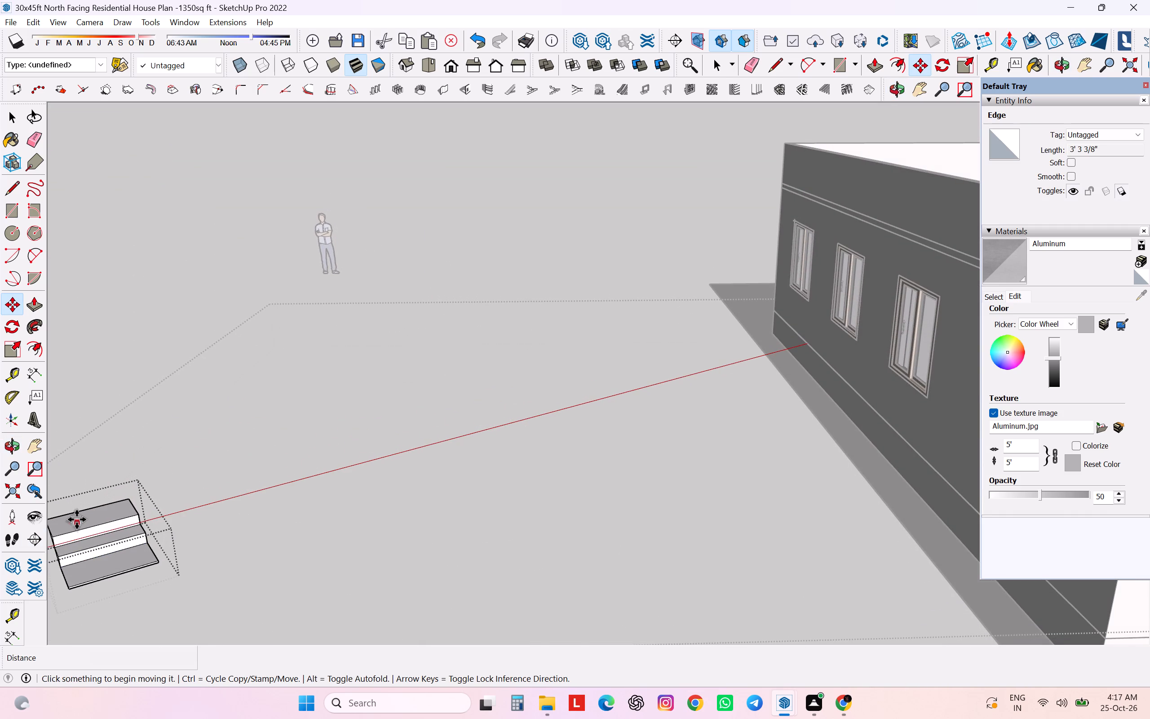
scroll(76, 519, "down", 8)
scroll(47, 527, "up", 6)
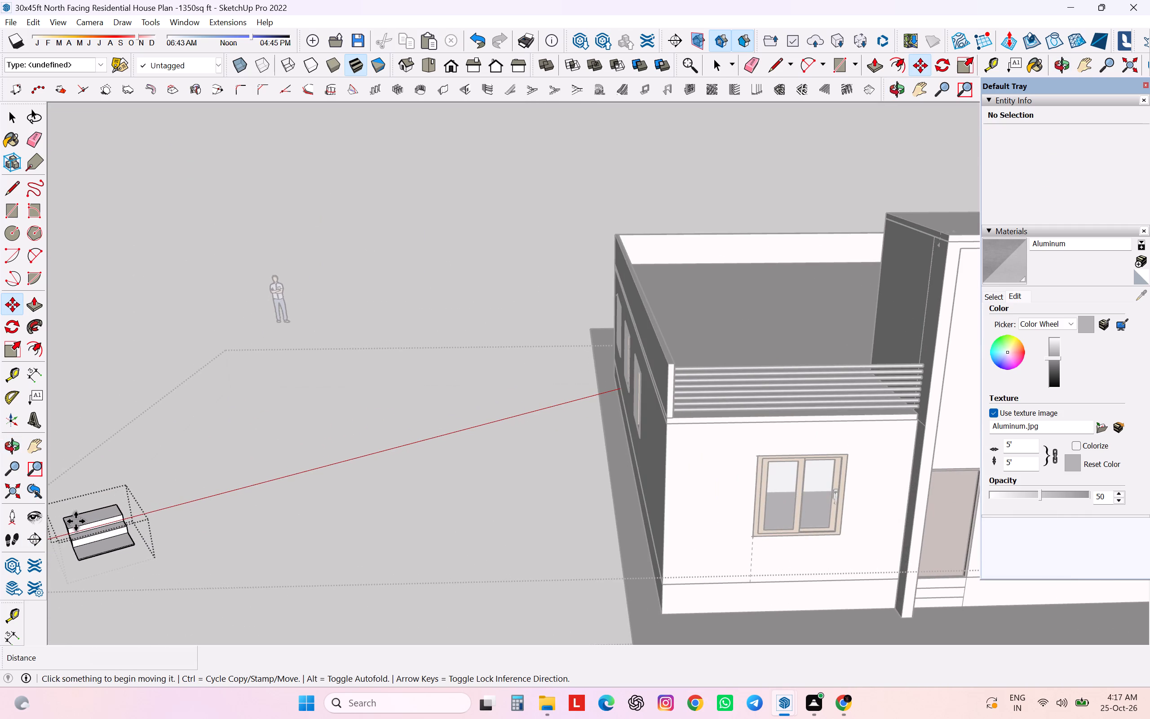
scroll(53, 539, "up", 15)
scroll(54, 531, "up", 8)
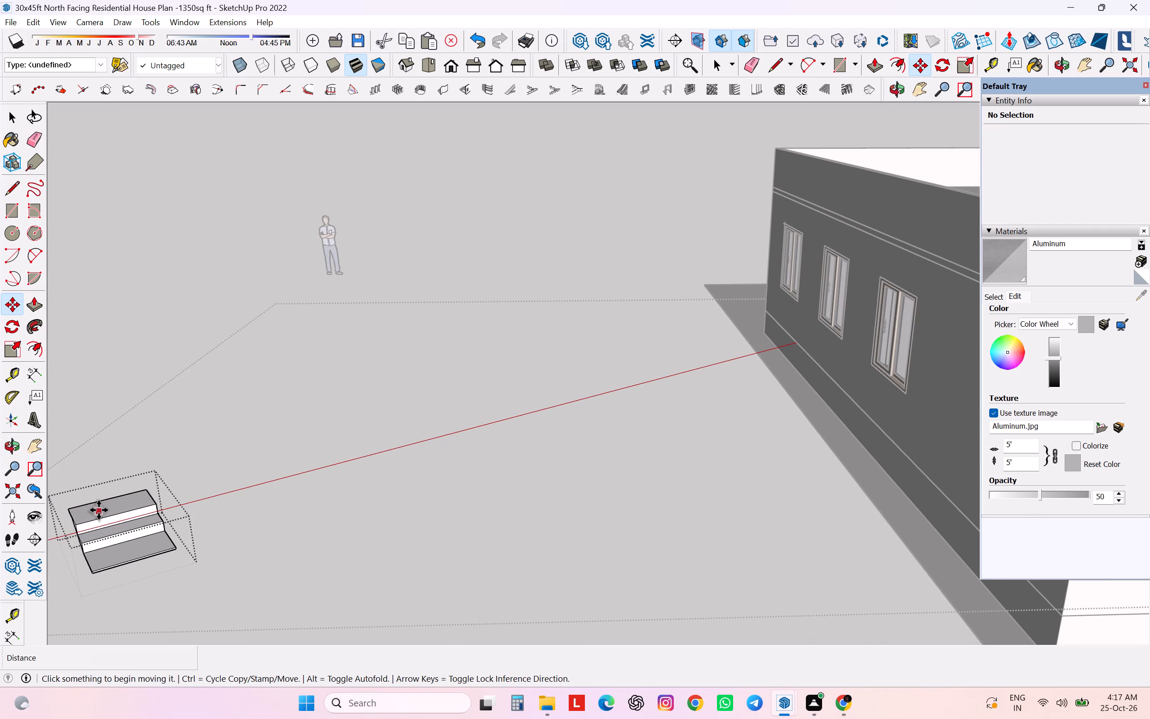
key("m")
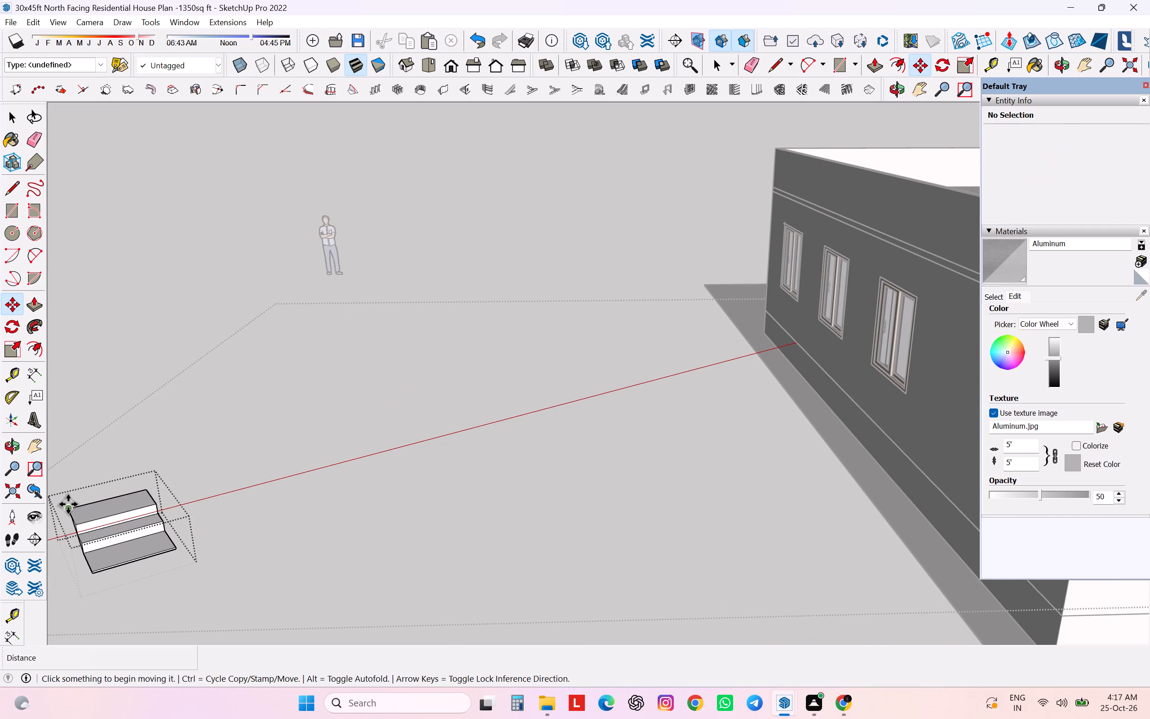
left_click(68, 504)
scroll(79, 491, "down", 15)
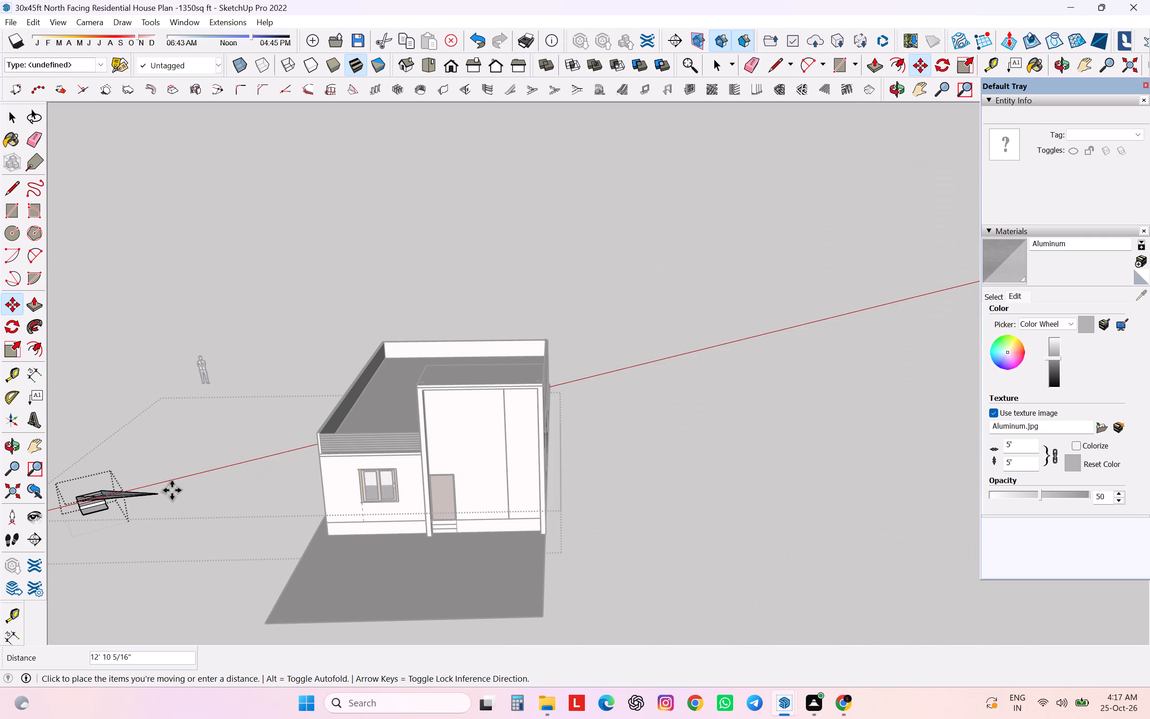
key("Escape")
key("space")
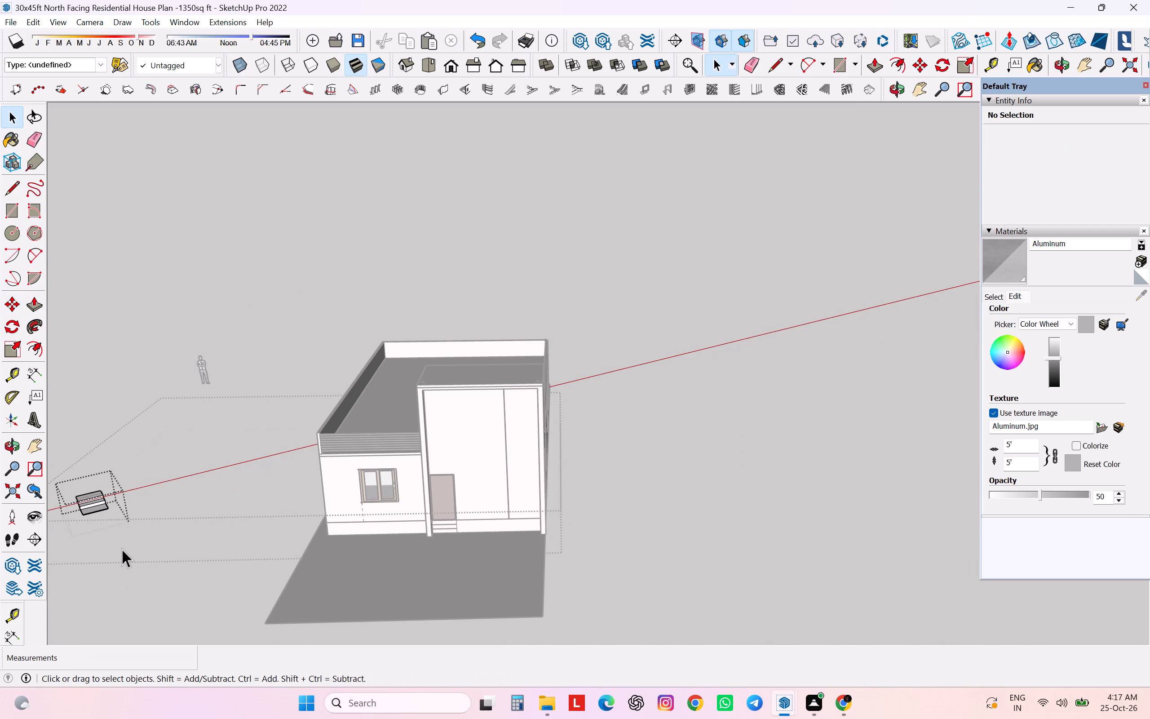
Close the staircase group and move it about 35' 11 1/2" to the ground near the house's front corner.
left_click(122, 549)
left_click(101, 495)
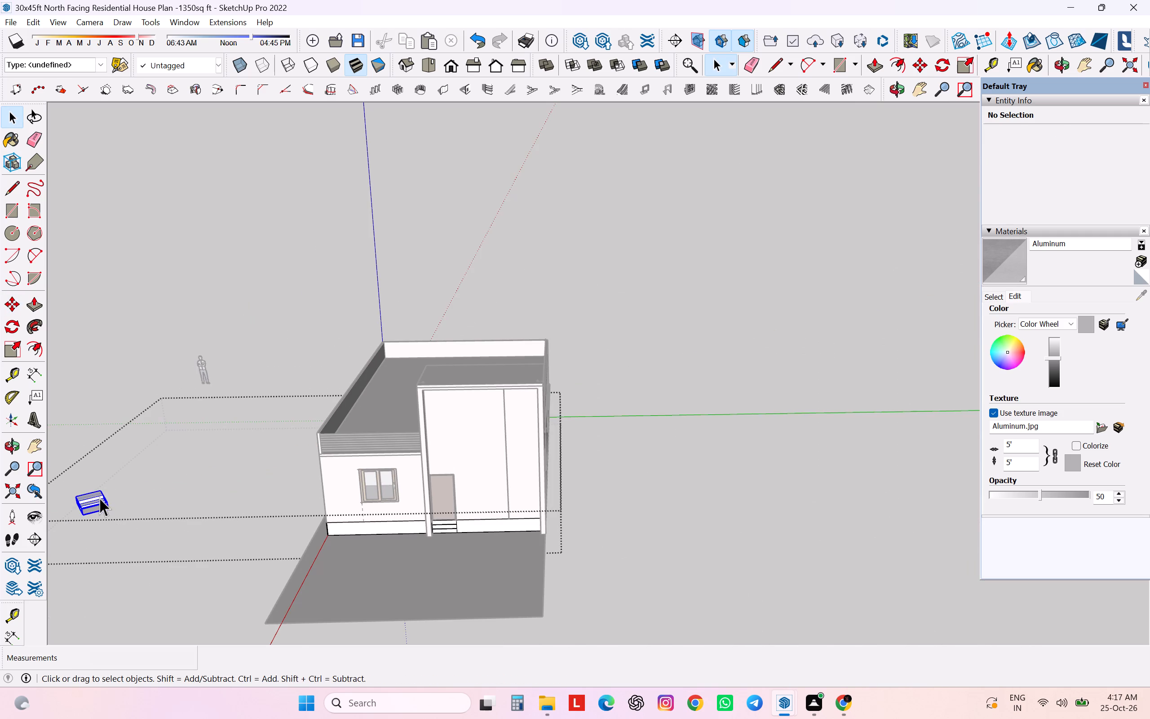
scroll(99, 498, "up", 5)
key("m")
scroll(76, 501, "up", 6)
left_click(57, 490)
scroll(223, 501, "down", 7)
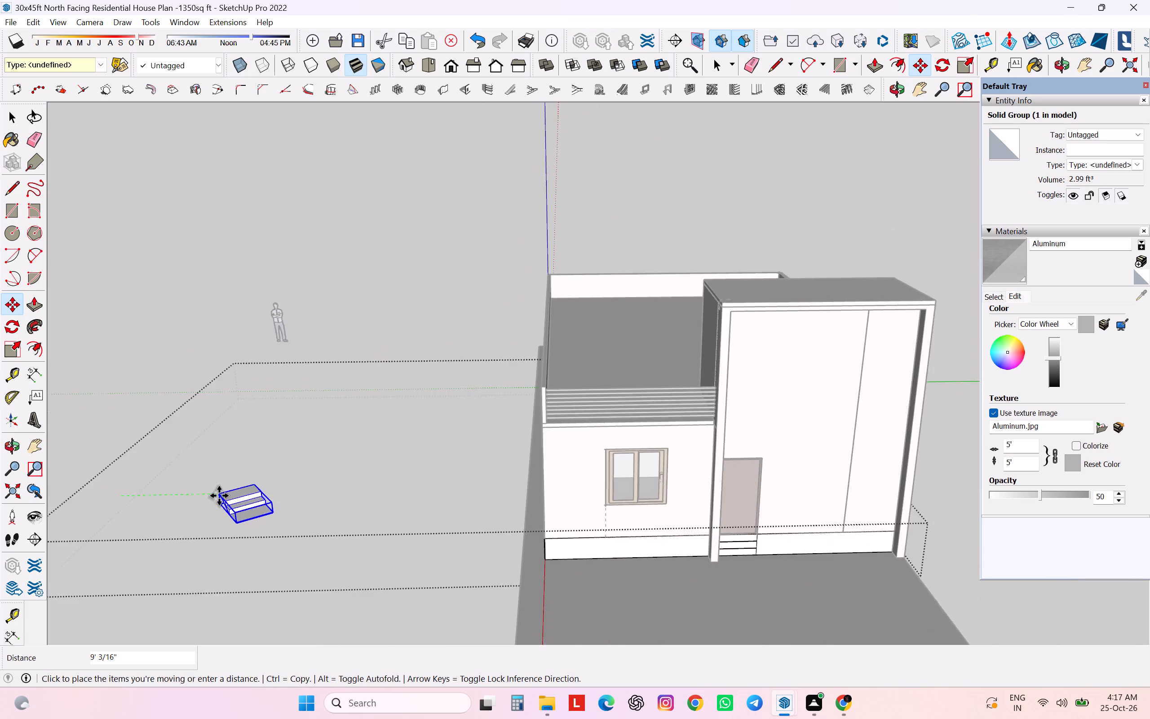
scroll(219, 496, "down", 4)
scroll(540, 535, "up", 5)
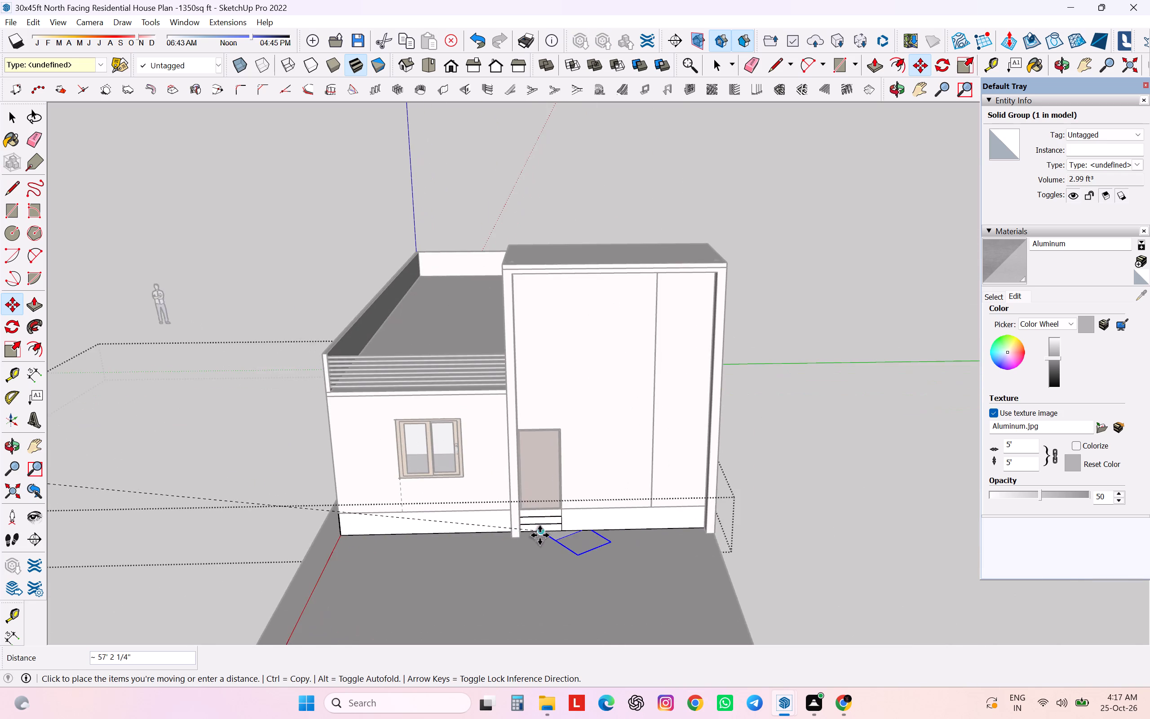
scroll(540, 535, "up", 6)
scroll(388, 526, "down", 12)
left_click(250, 535)
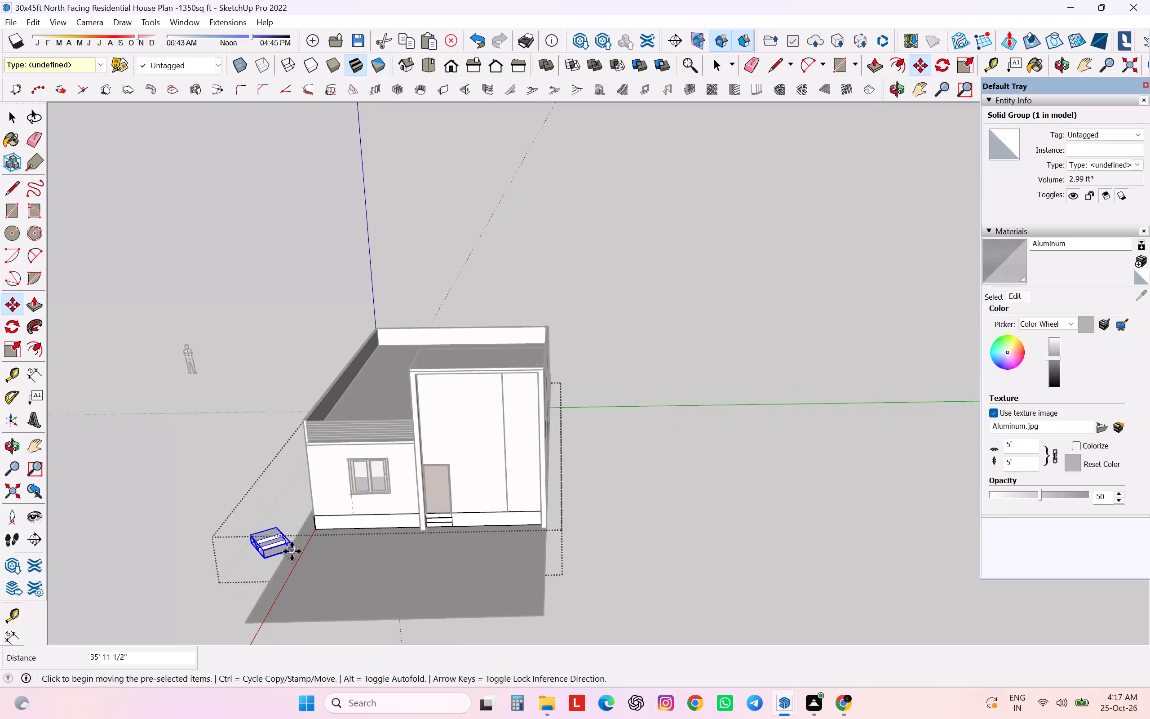
Rotate the staircase group about 36° on the ground plane so its steps run square to the front wall.
left_click(15, 323)
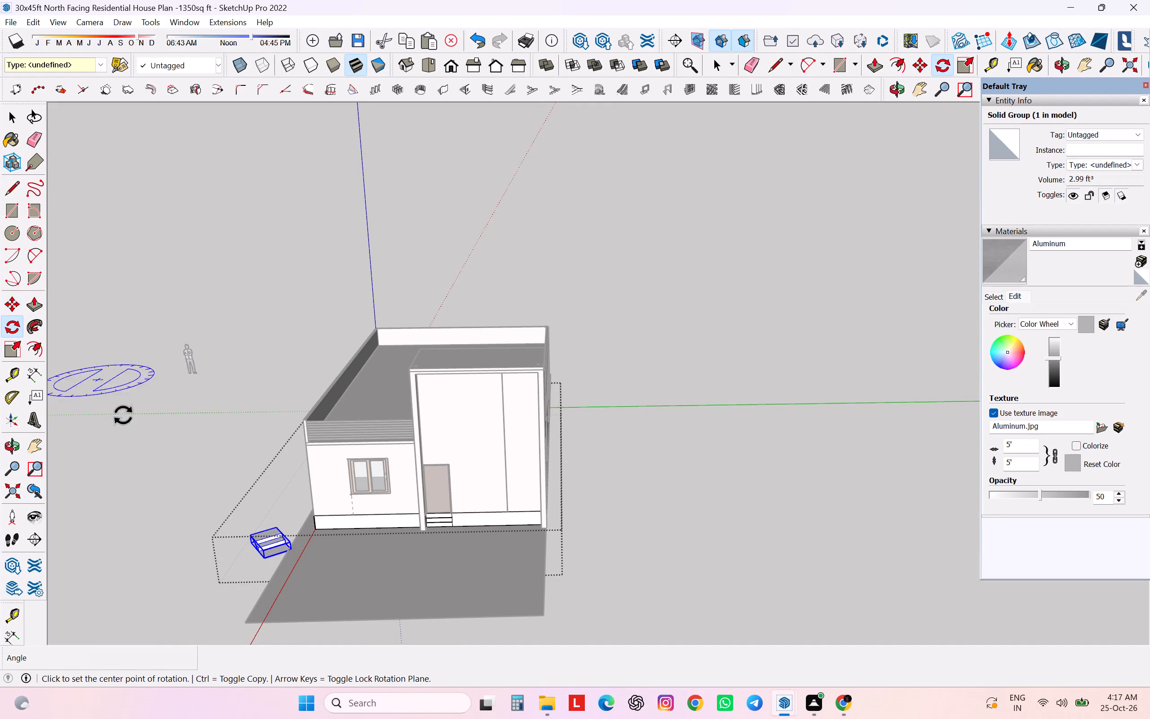
left_click(259, 555)
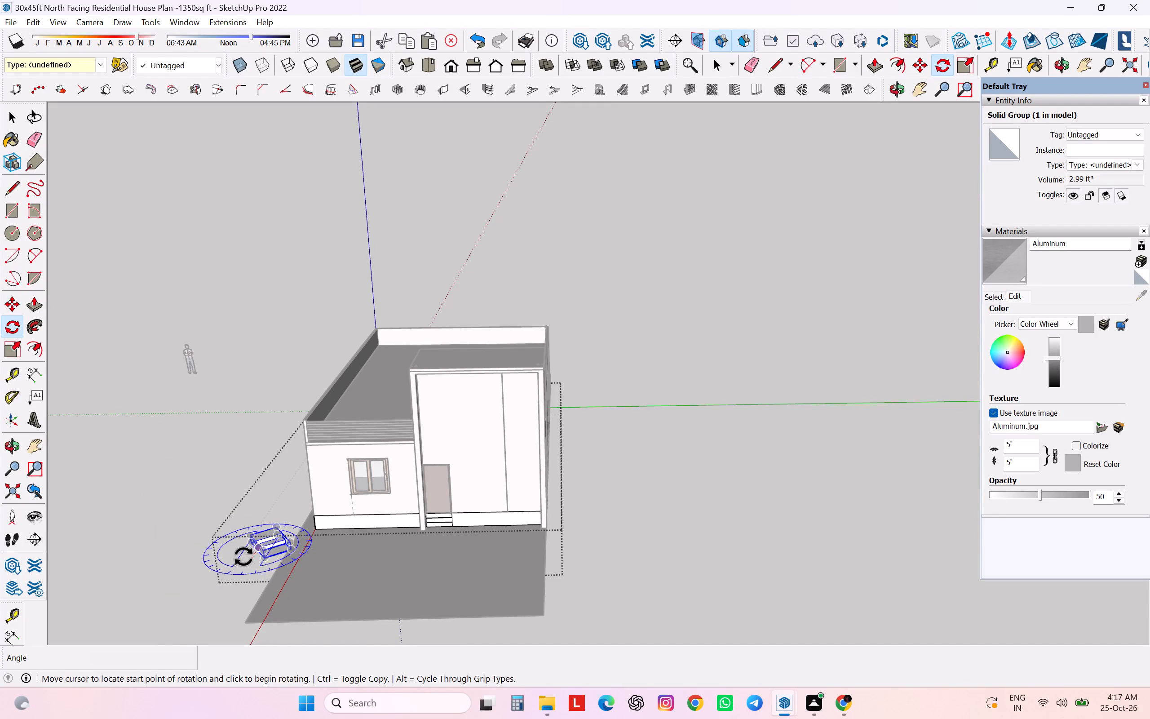
left_click(145, 574)
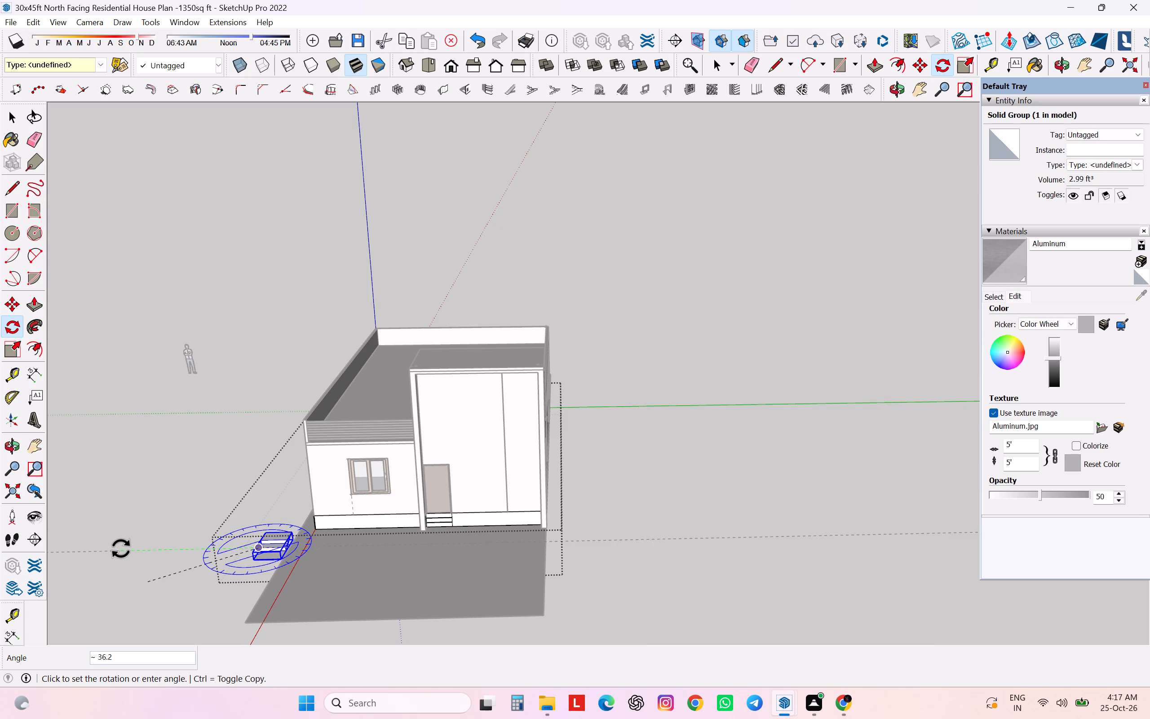
left_click(121, 549)
Move the staircase by its top rear corner about 20' onto the plinth's top edge at the front door's corner.
scroll(288, 546, "up", 6)
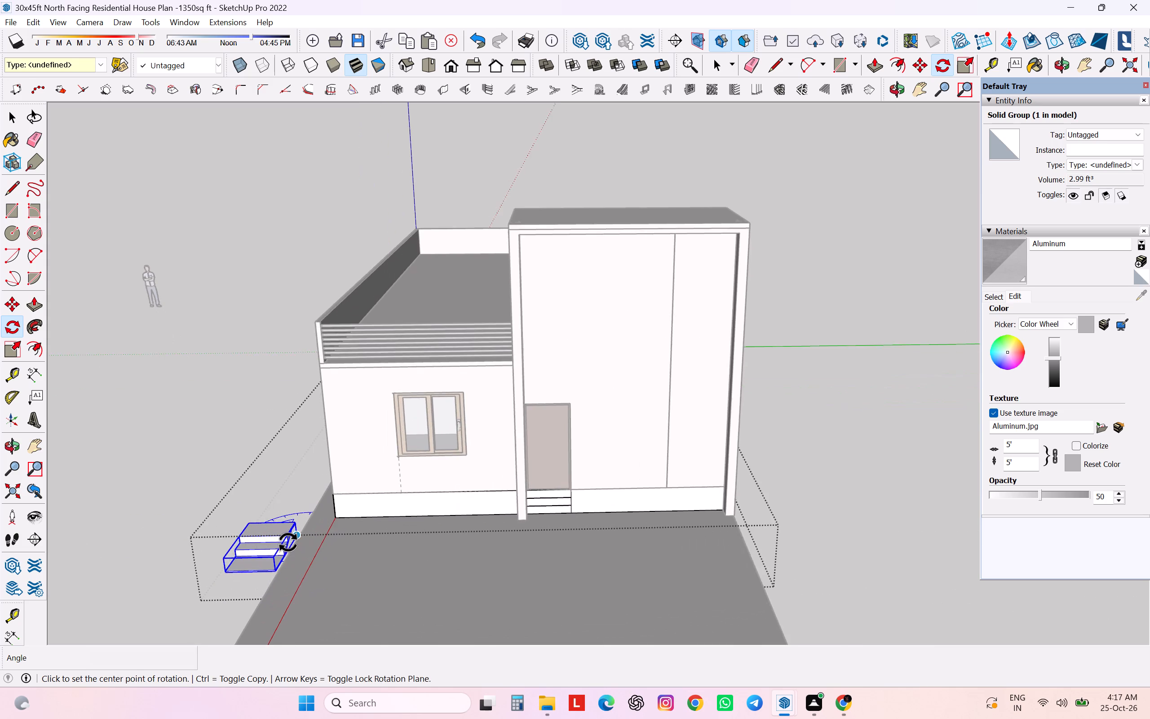
scroll(287, 540, "up", 7)
key("m")
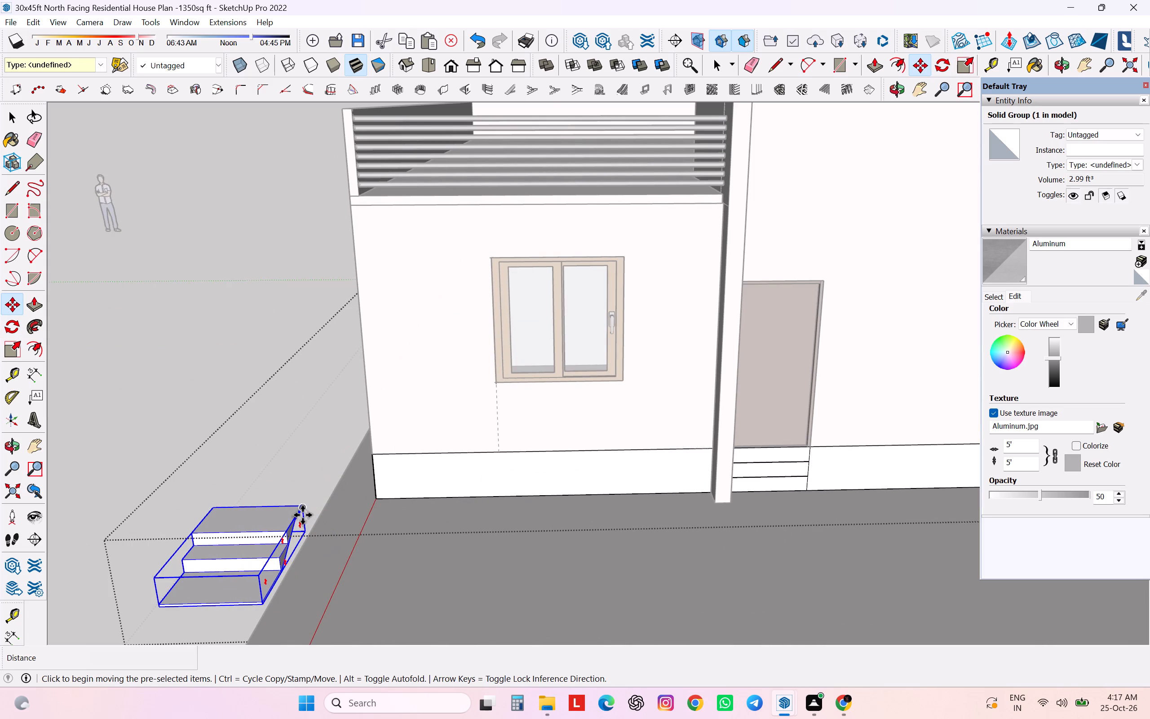
left_click(298, 504)
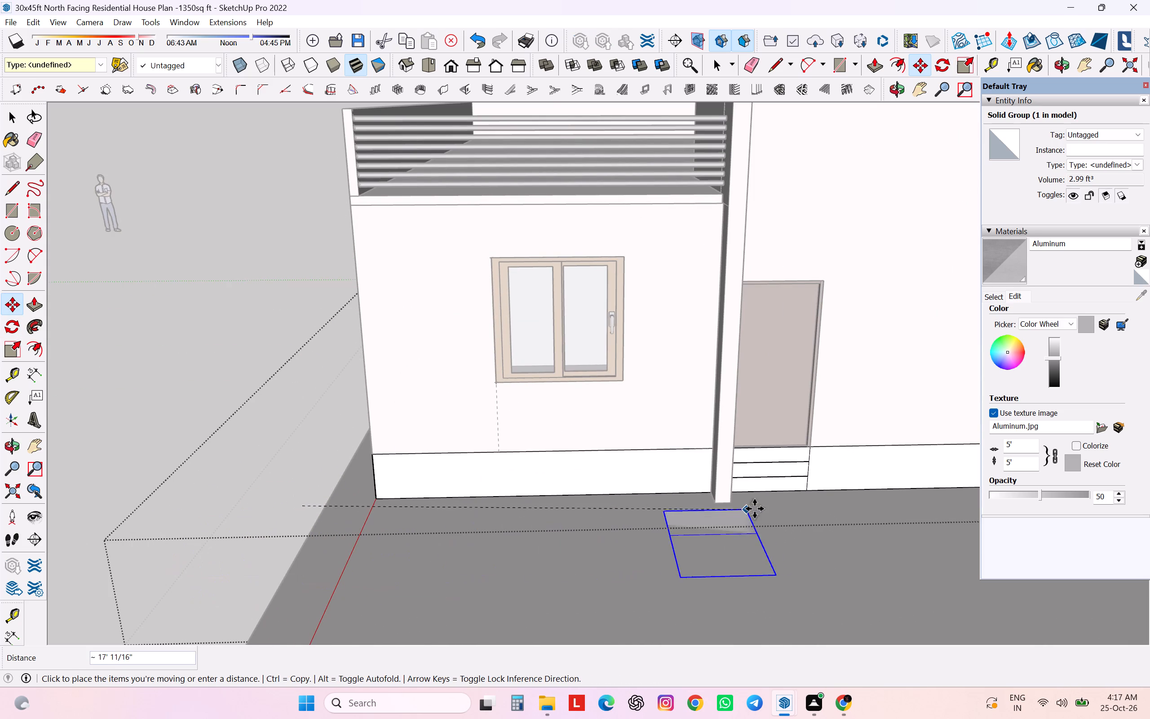
left_click(808, 452)
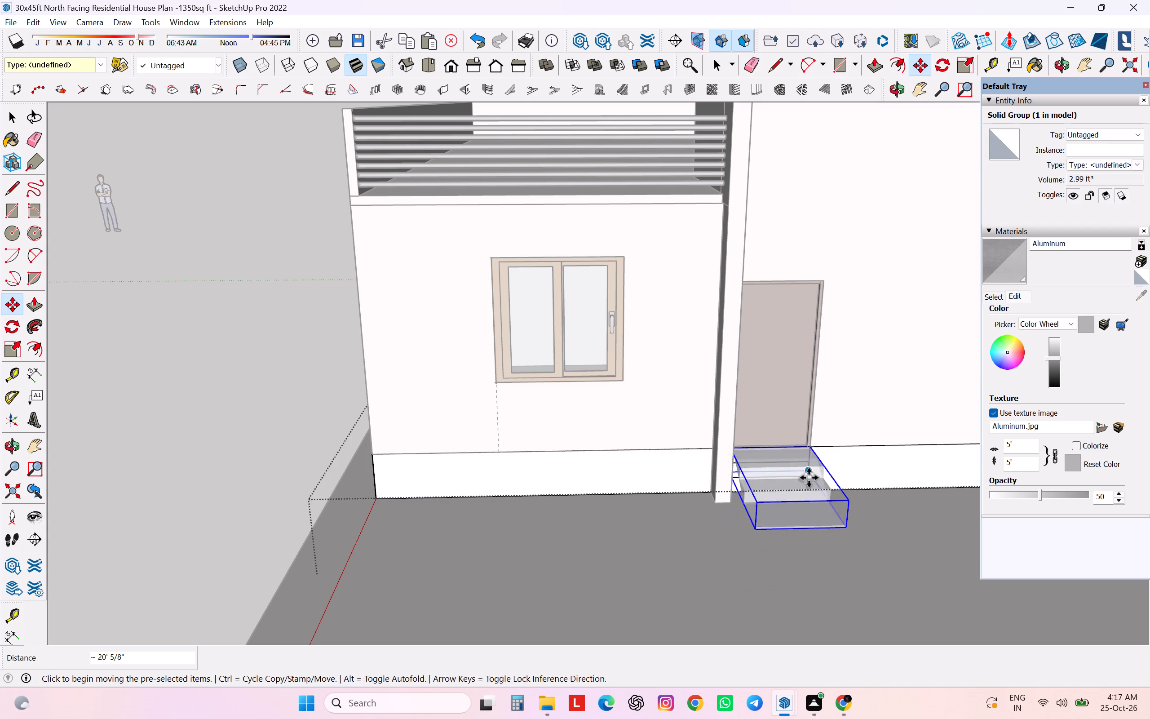
Scale the staircase's height by about 1.85, keeping its depth at 1.00, so it spans from door level to the ground.
middle_click_drag(826, 548, 521, 449)
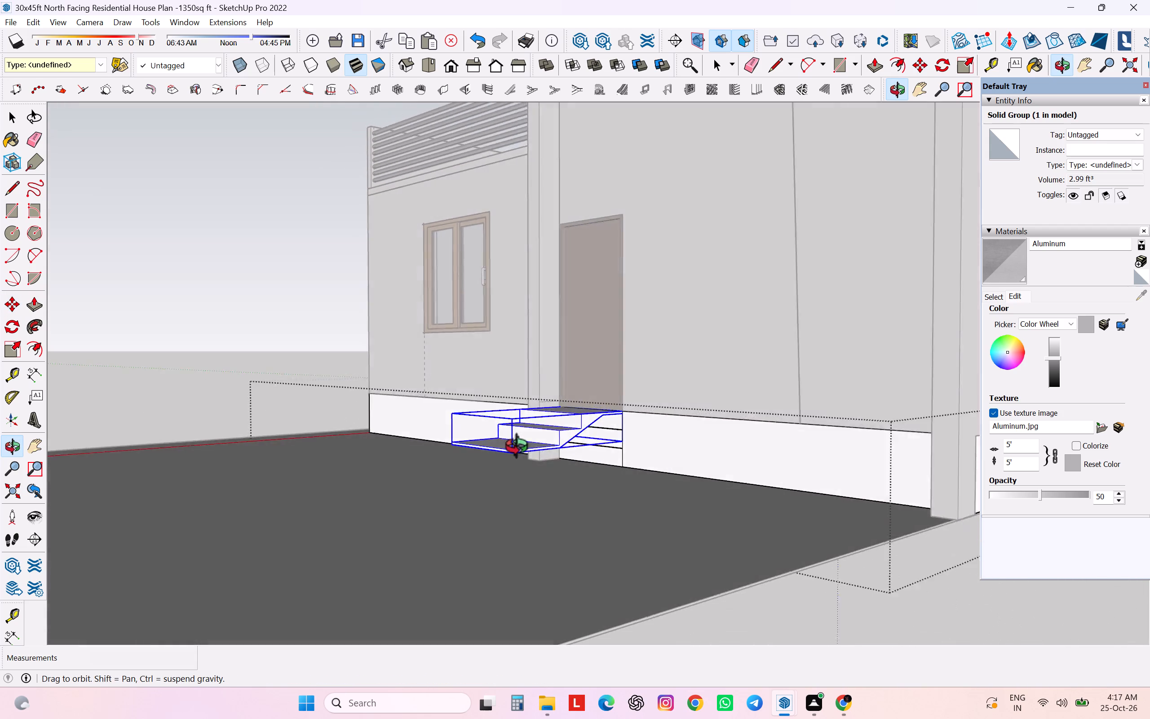
middle_click_drag(521, 449, 464, 440)
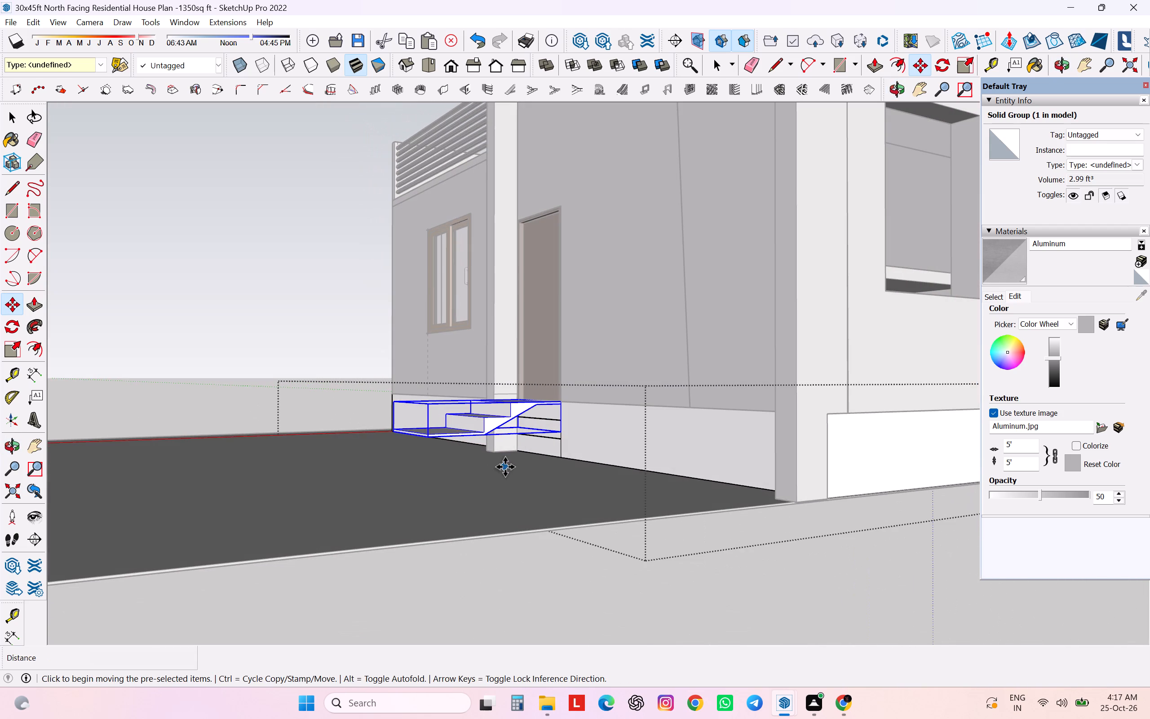
left_click(2, 344)
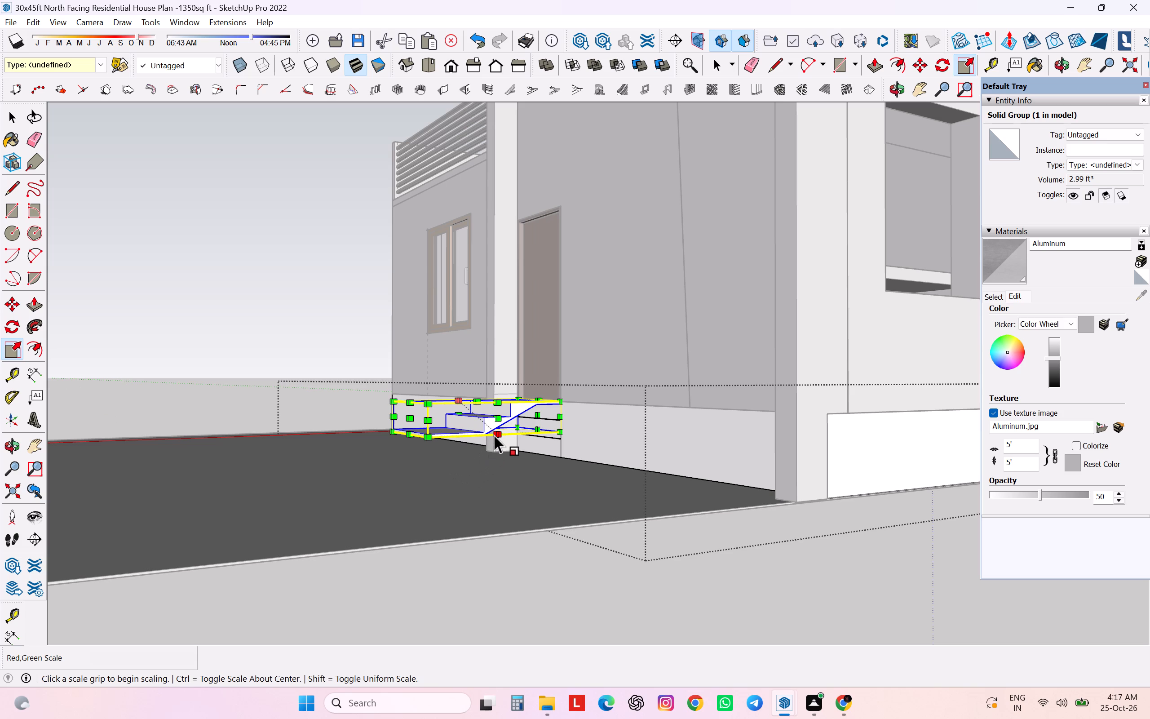
left_click(494, 435)
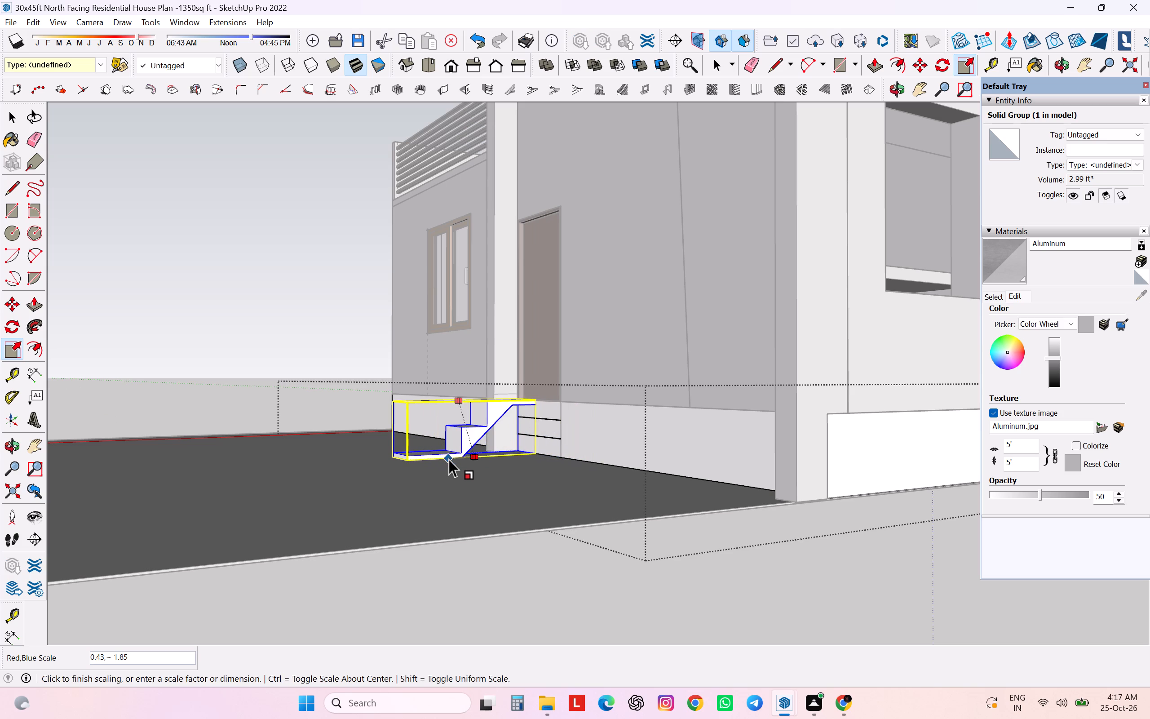
middle_click_drag(453, 472, 609, 561)
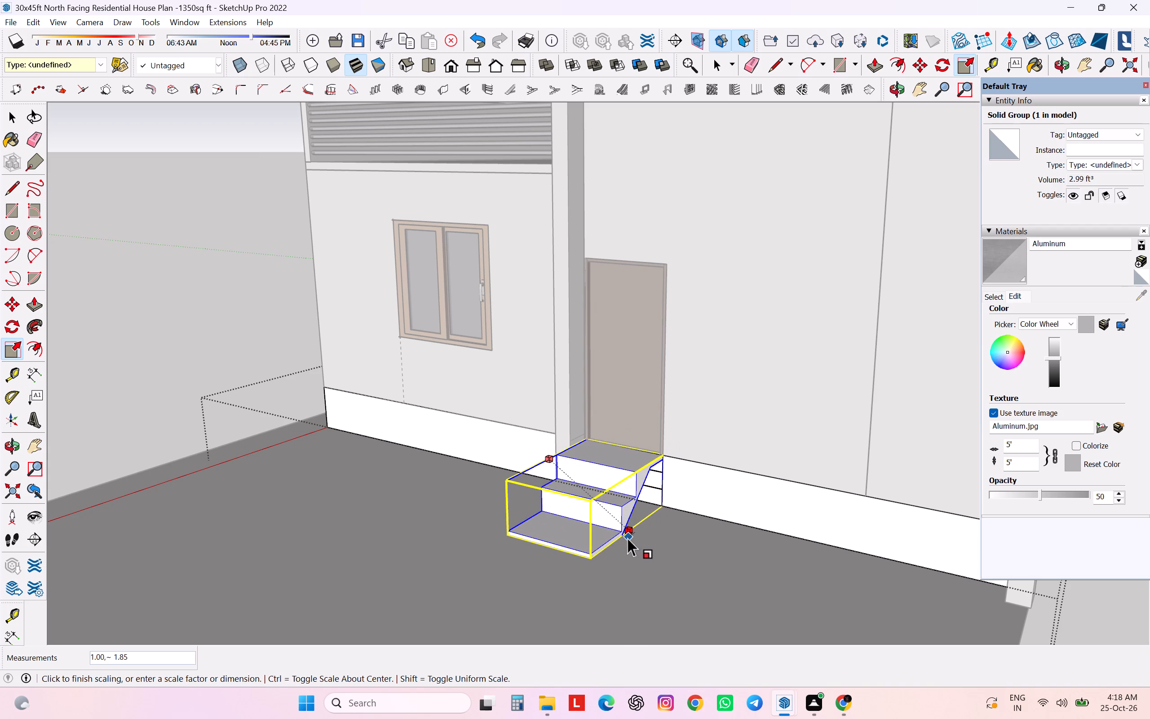
left_click(601, 554)
middle_click_drag(616, 559, 407, 443)
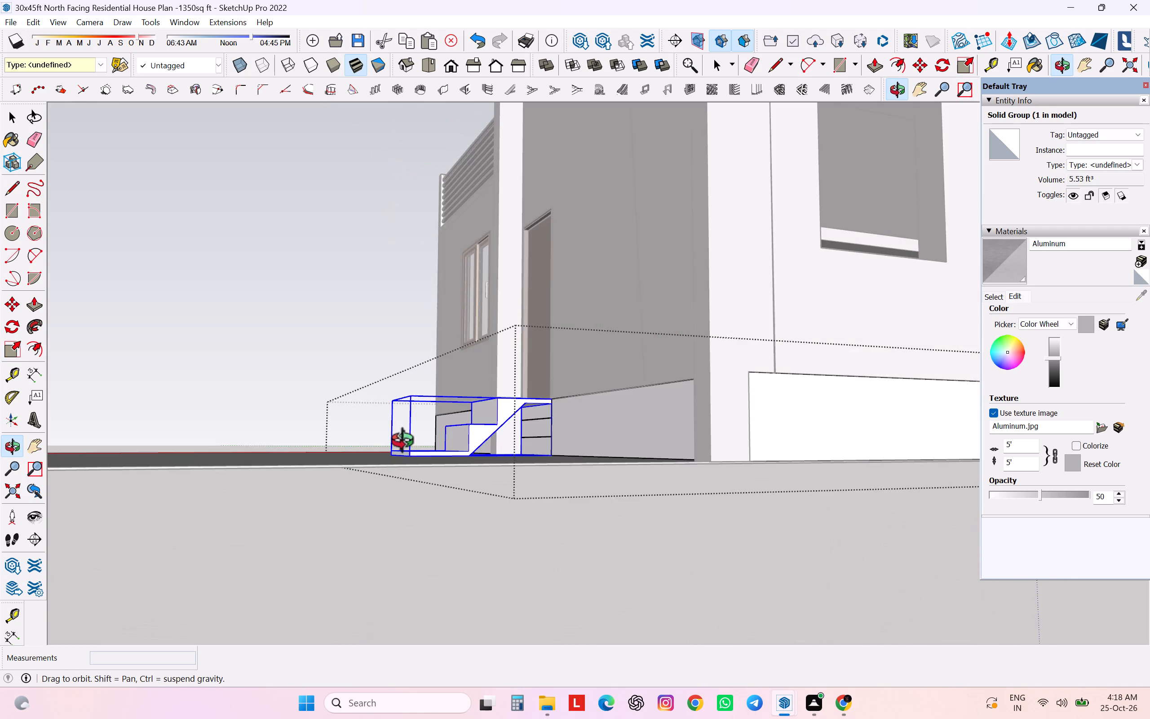
middle_click_drag(407, 443, 379, 444)
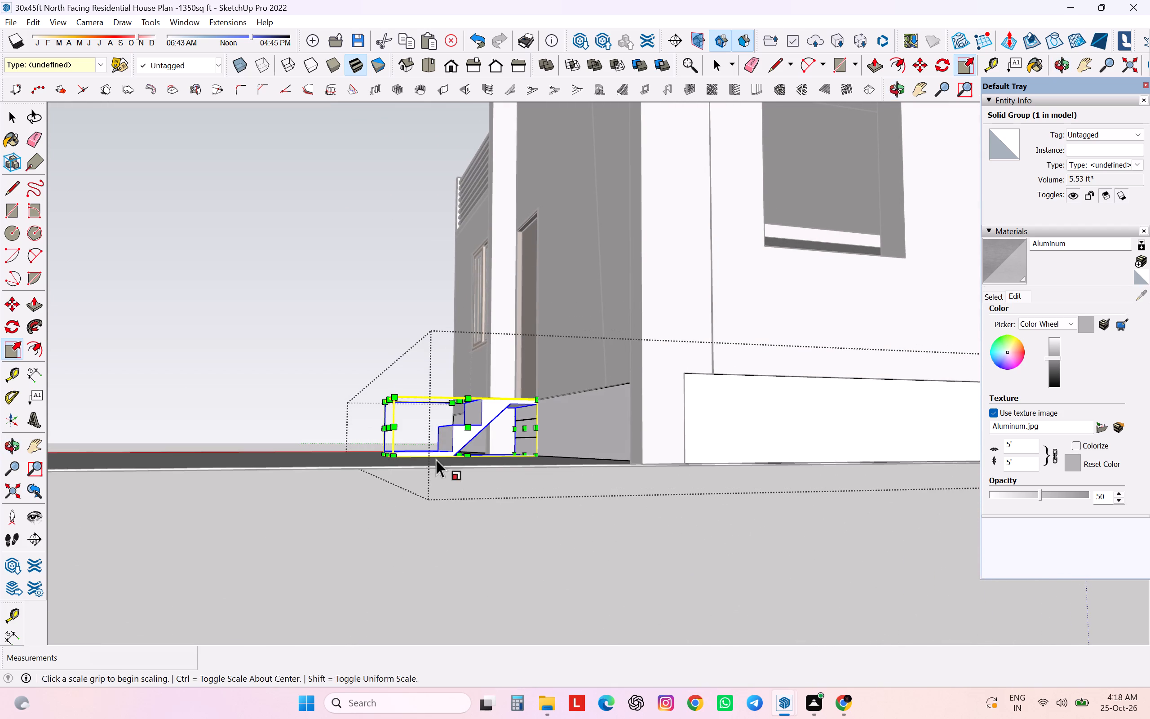
key("Escape")
left_click(495, 602)
Close the plinth group that contains the entrance staircase and return to the whole model.
scroll(531, 528, "down", 5)
middle_click_drag(531, 528, 669, 597)
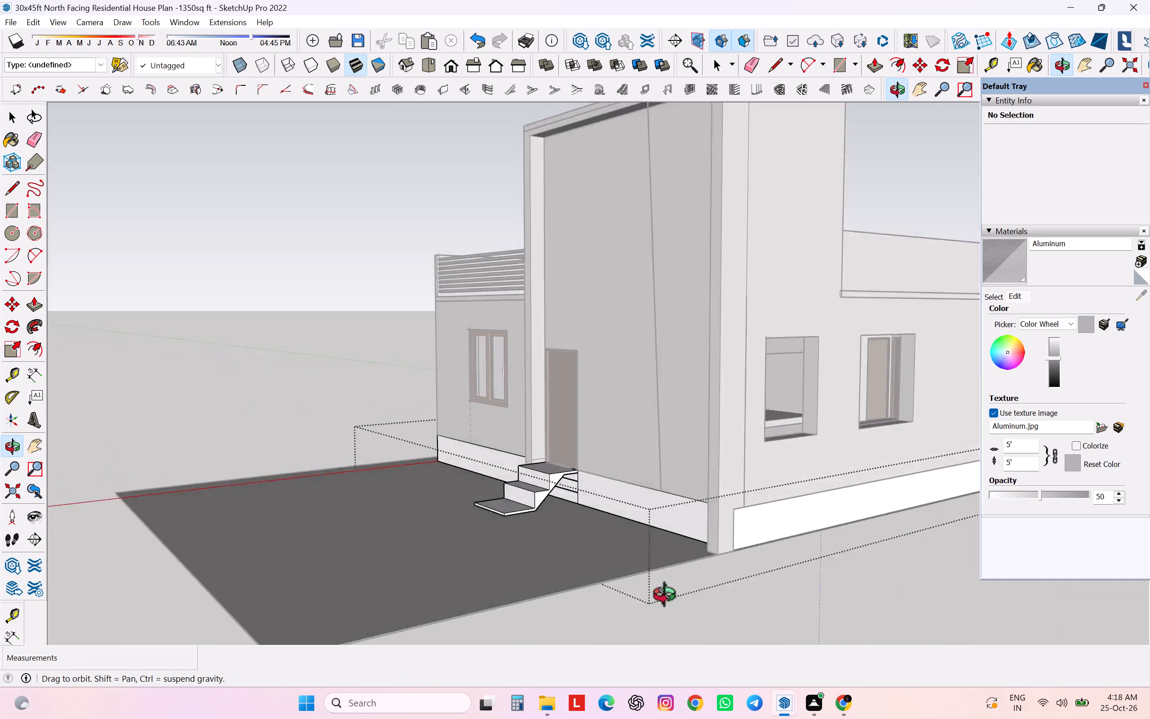
middle_click_drag(669, 597, 876, 619)
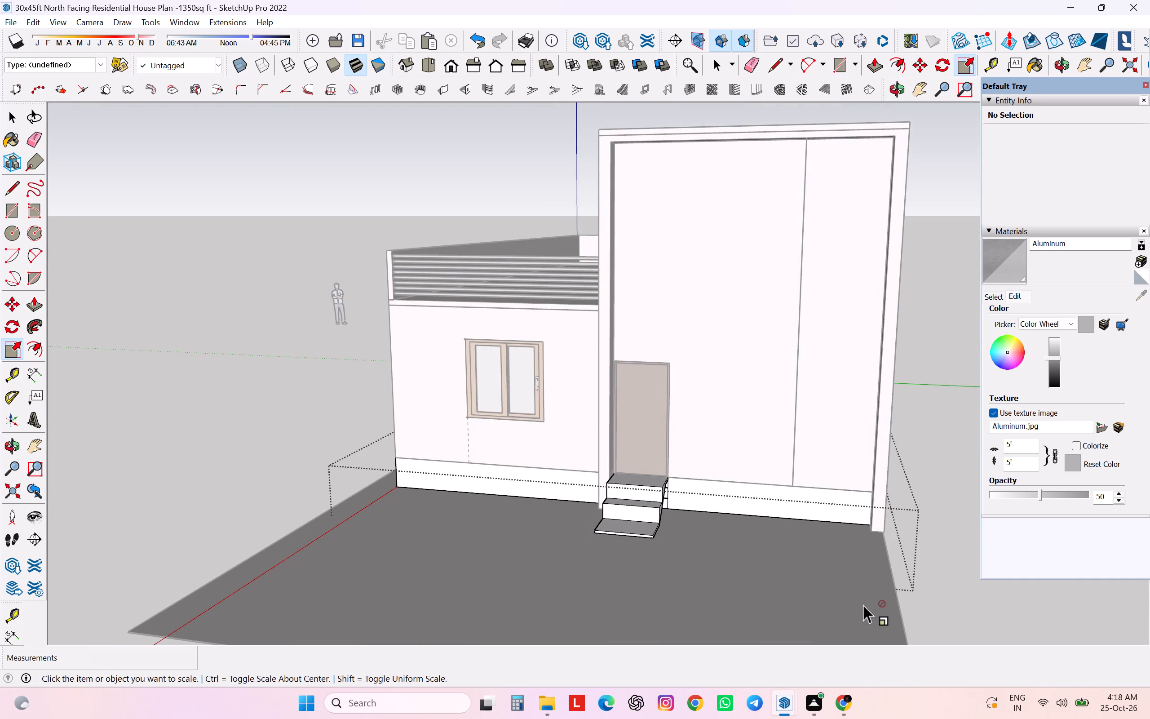
key("space")
key("space")
key("space")
left_click(945, 536)
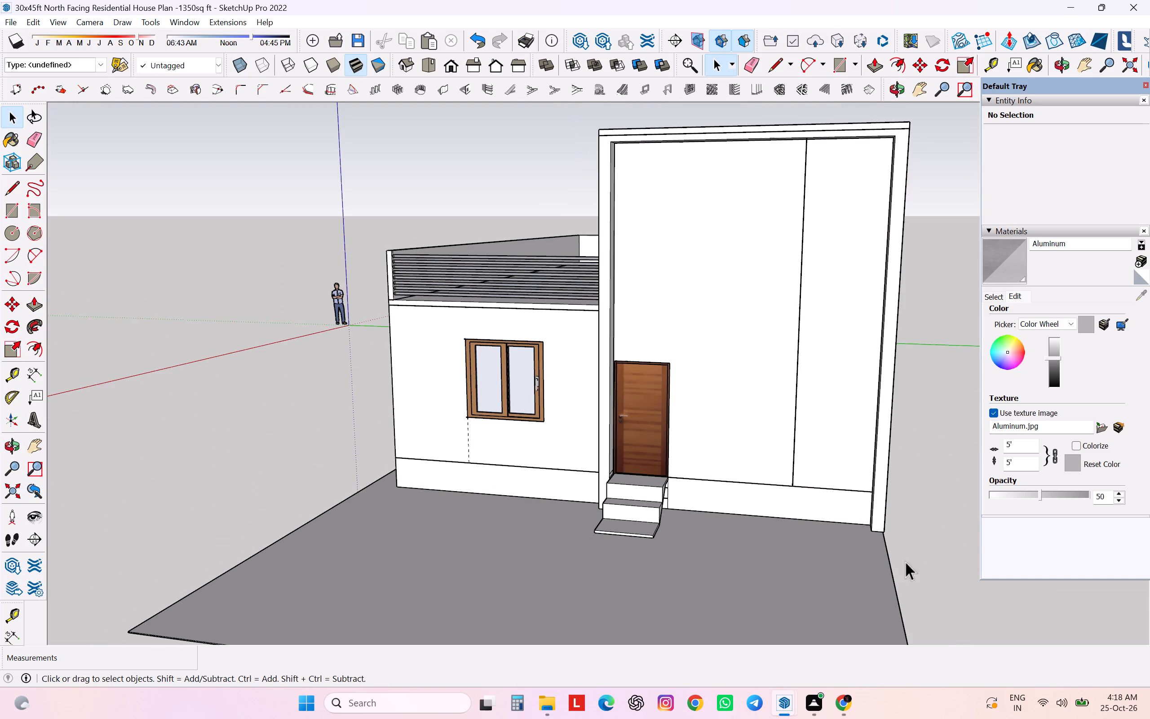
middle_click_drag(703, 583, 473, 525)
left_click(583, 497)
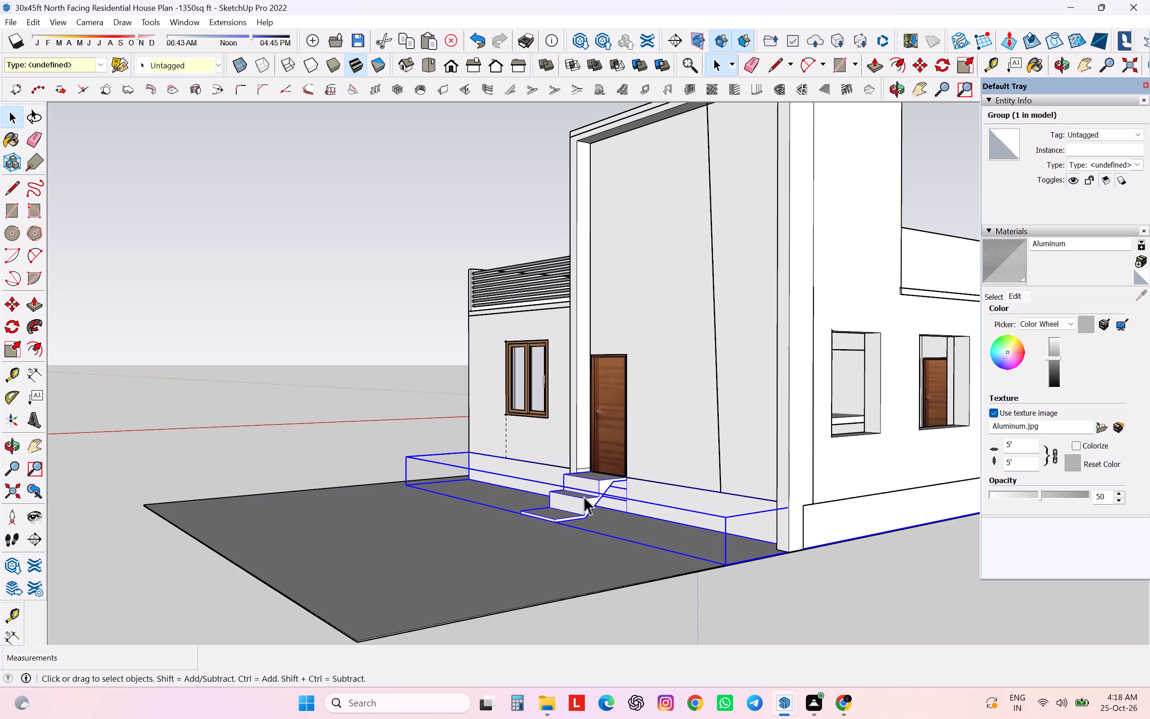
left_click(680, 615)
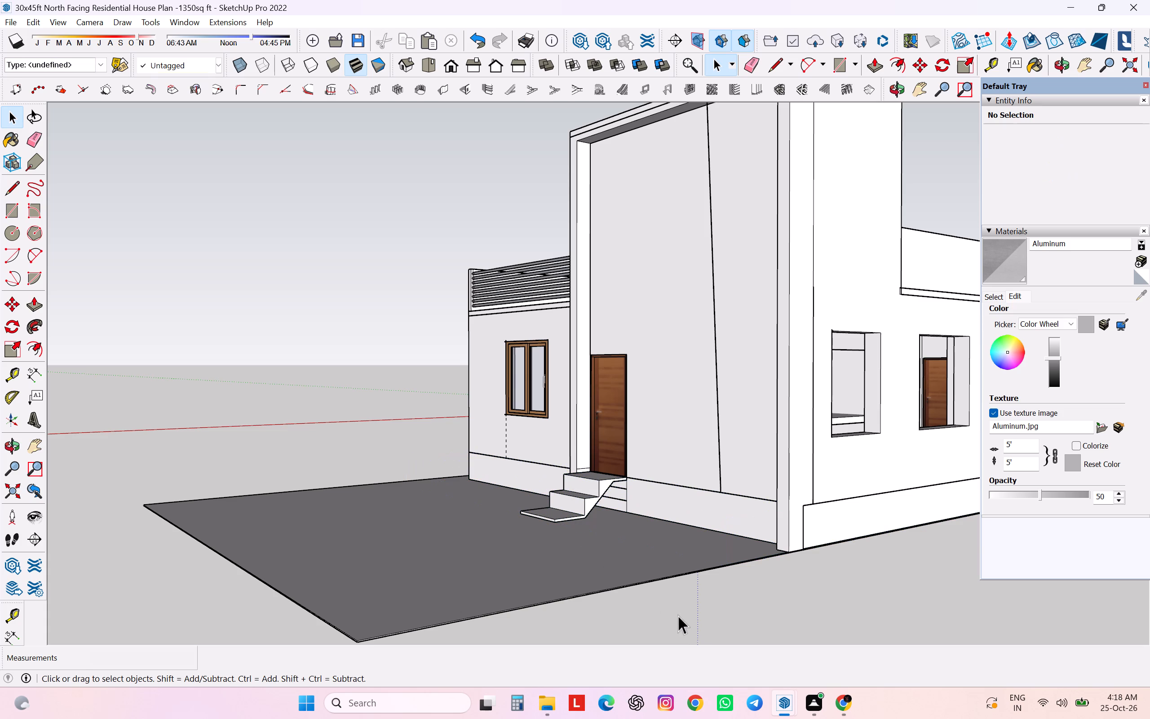
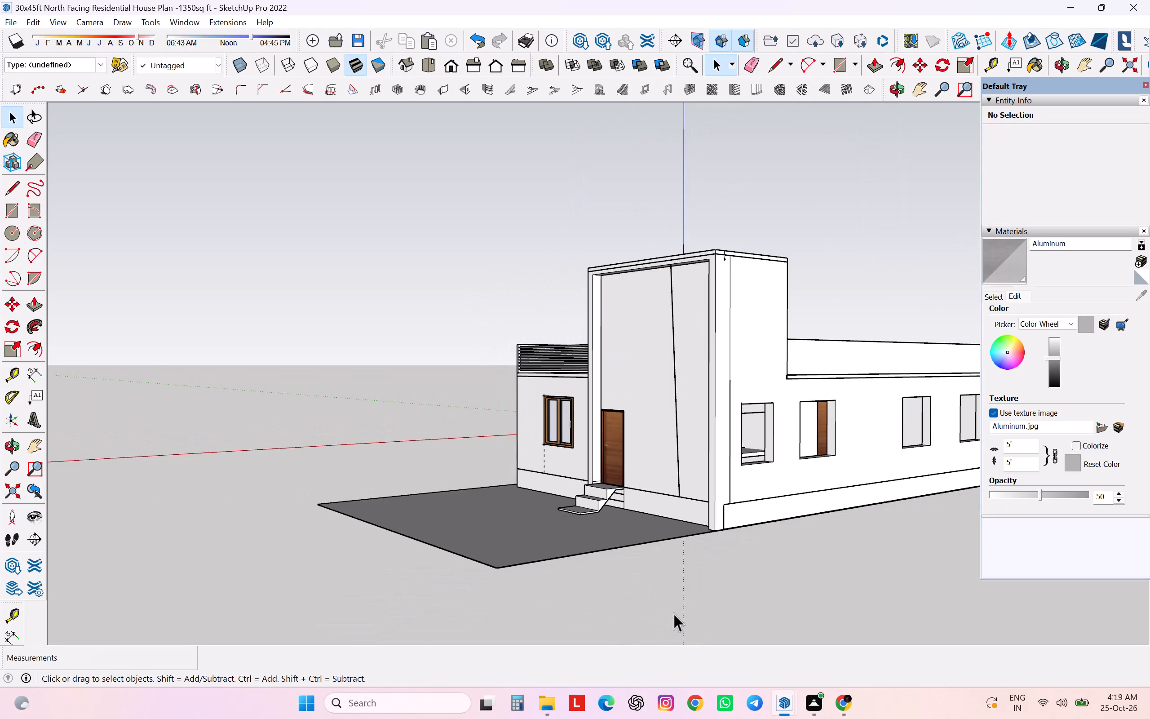
Open the house wall group and delete the stray vertical edge on the tall recessed front wall.
scroll(680, 590, "down", 3)
middle_click_drag(680, 590, 893, 595)
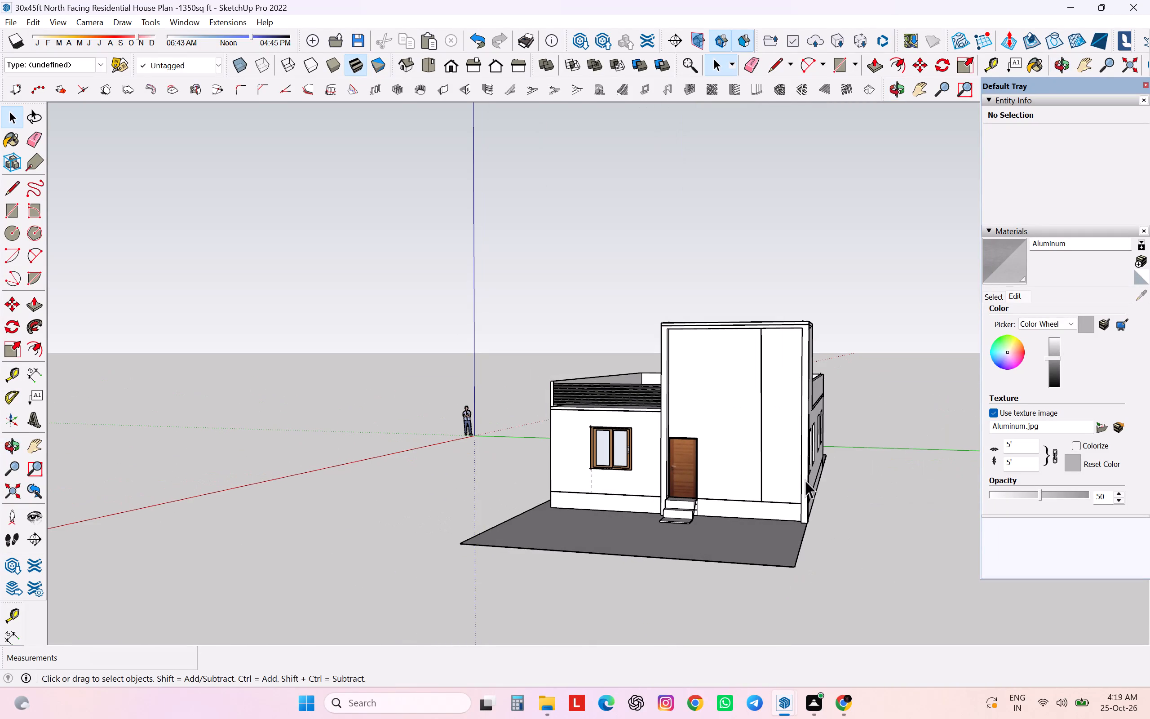
left_click(777, 460)
scroll(777, 460, "up", 6)
right_click(777, 460)
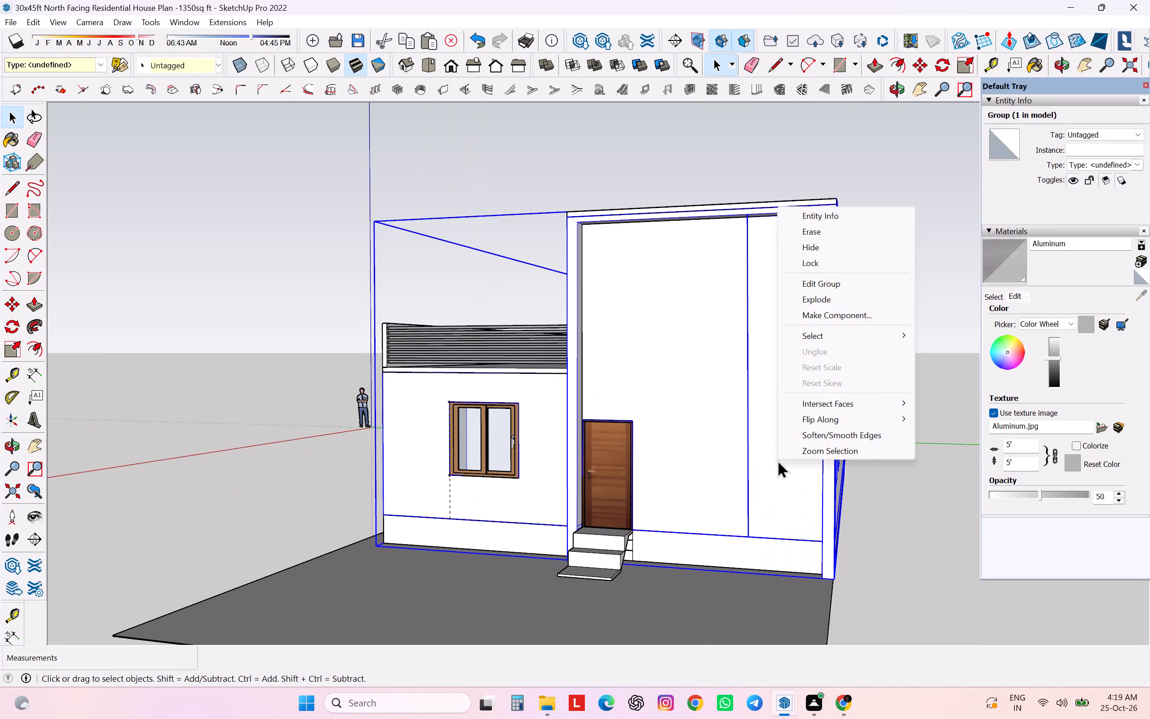
left_click(808, 276)
left_click(784, 382)
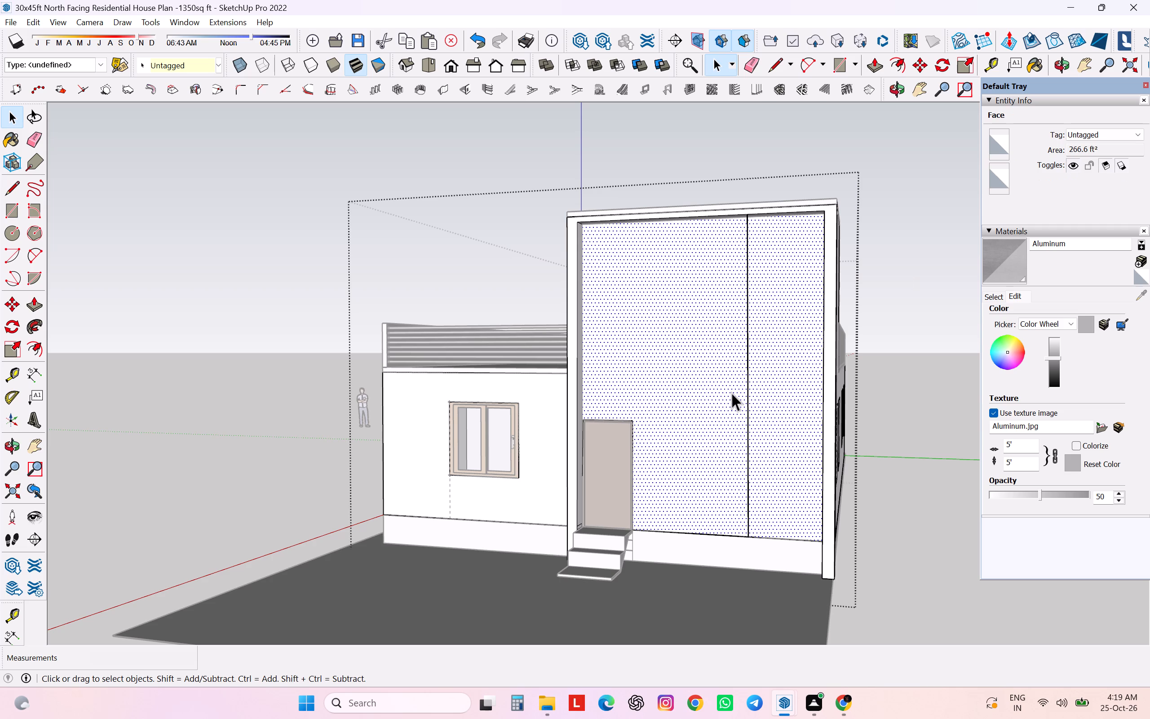
left_click(746, 399)
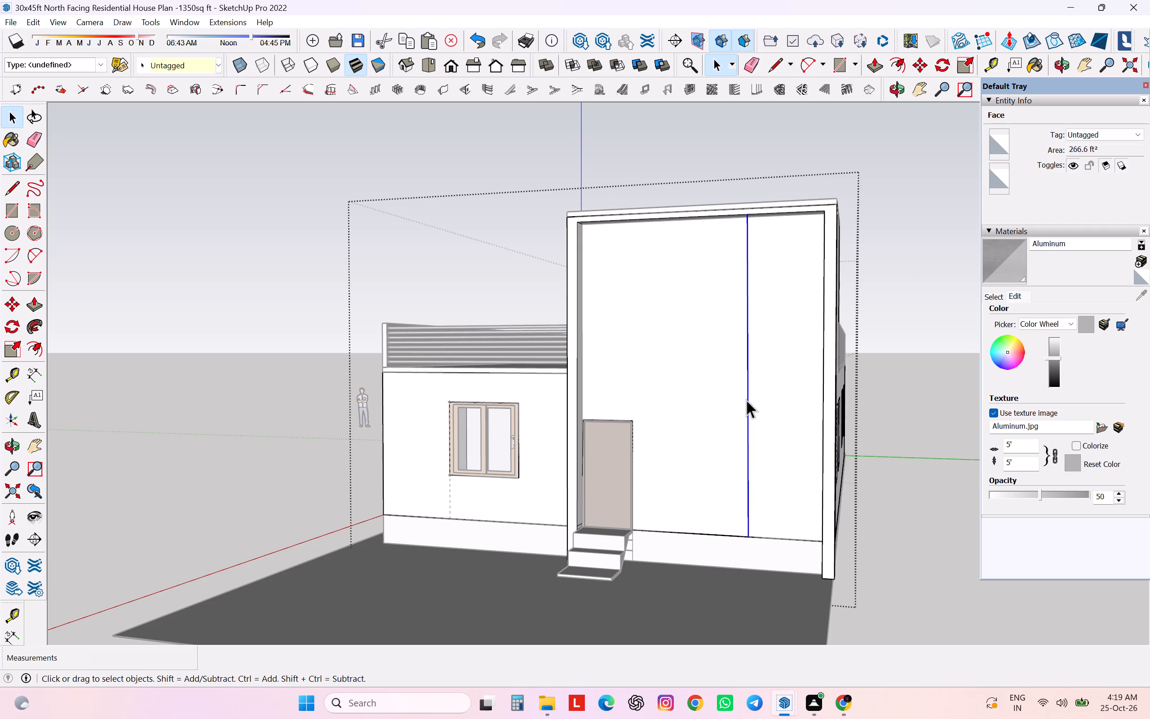
key("Delete")
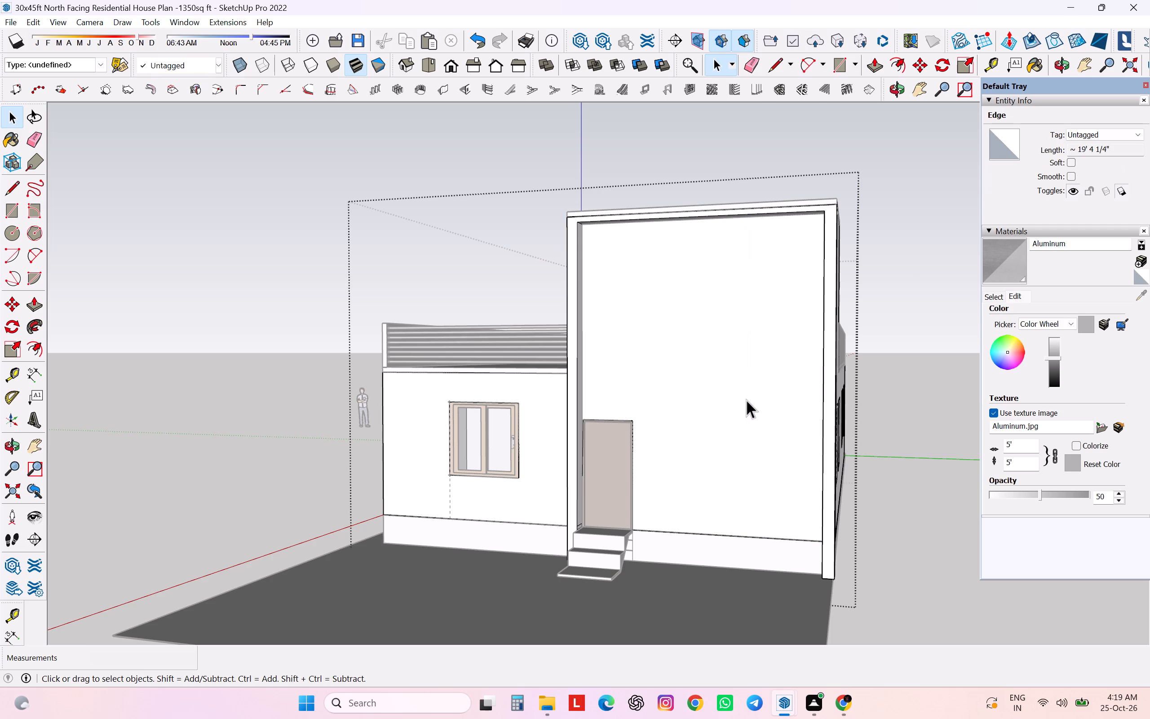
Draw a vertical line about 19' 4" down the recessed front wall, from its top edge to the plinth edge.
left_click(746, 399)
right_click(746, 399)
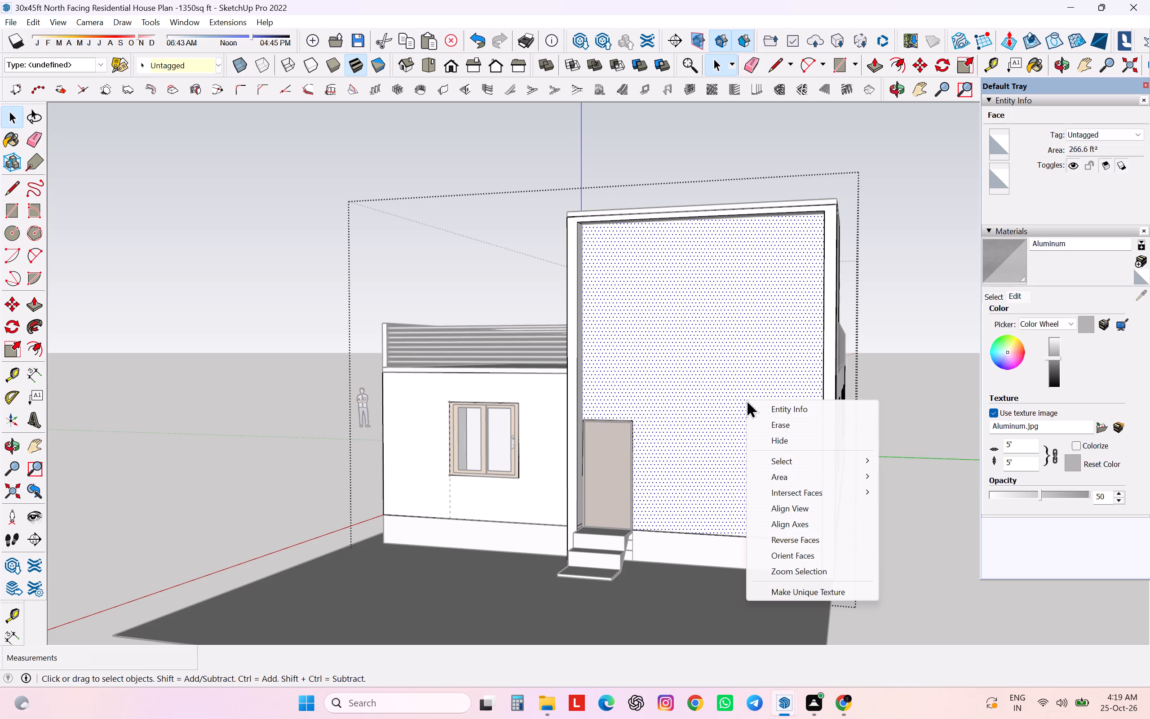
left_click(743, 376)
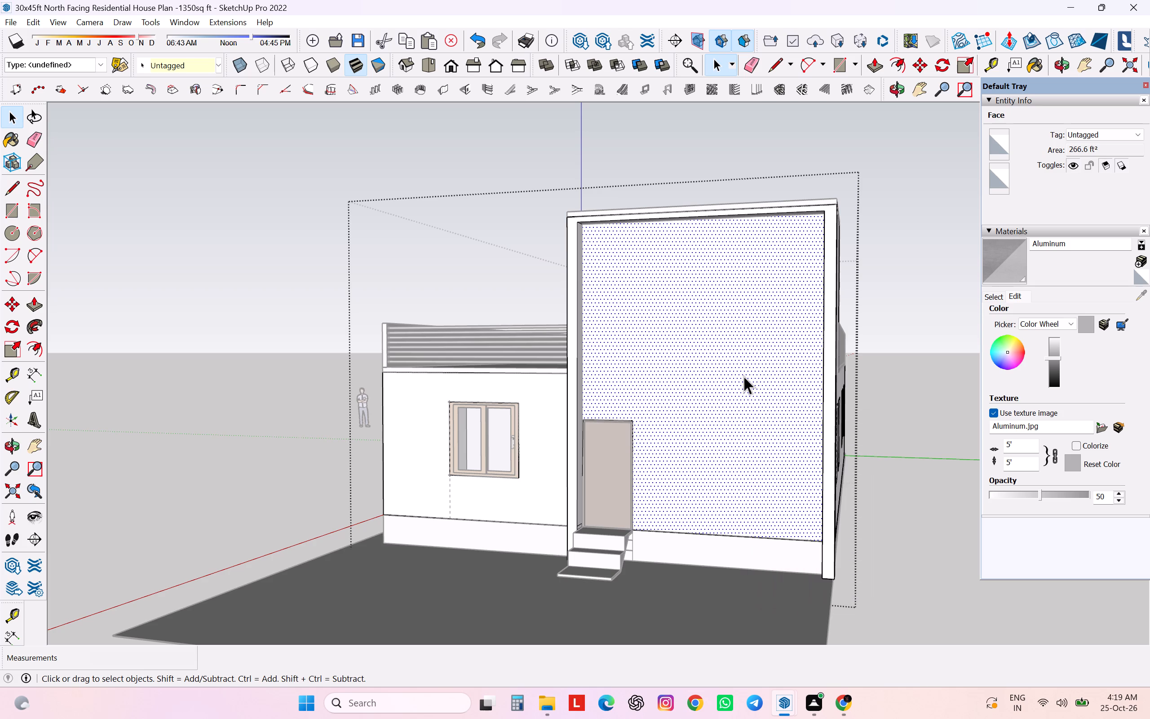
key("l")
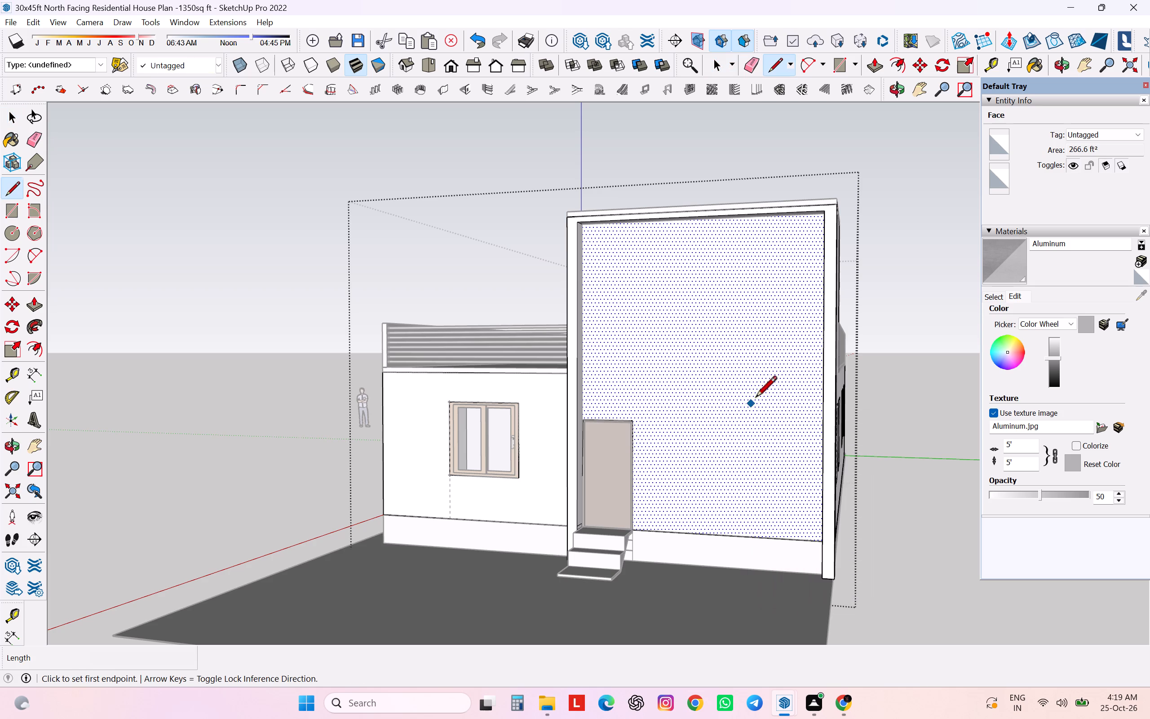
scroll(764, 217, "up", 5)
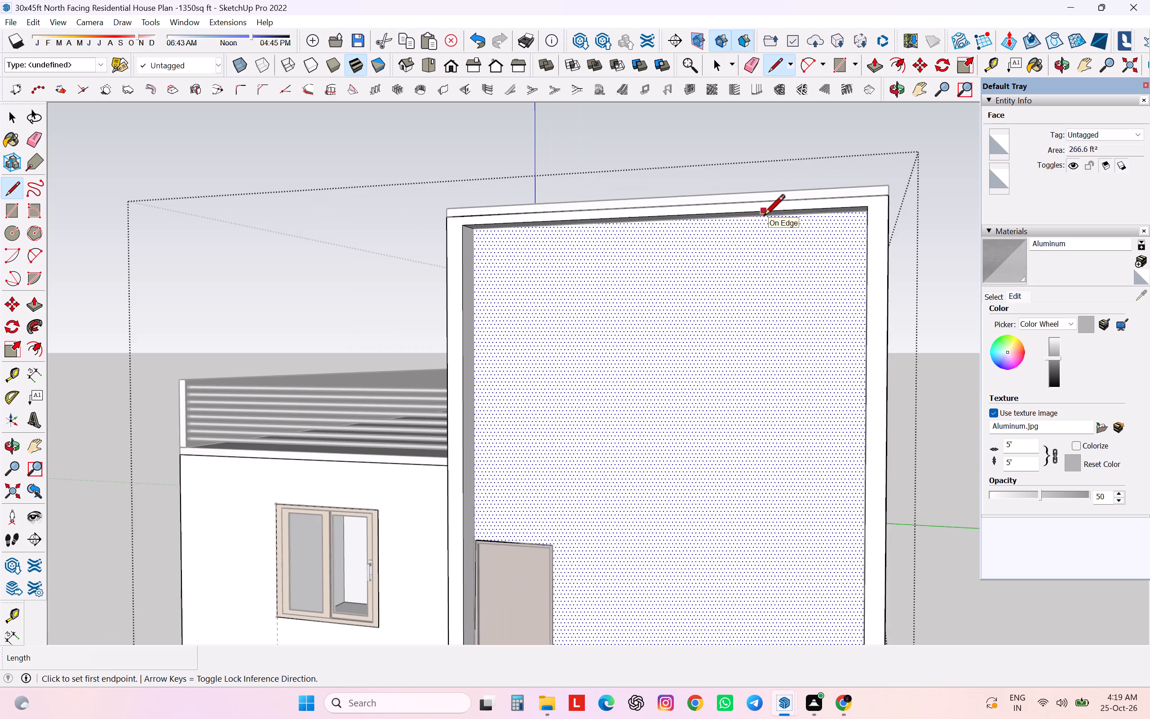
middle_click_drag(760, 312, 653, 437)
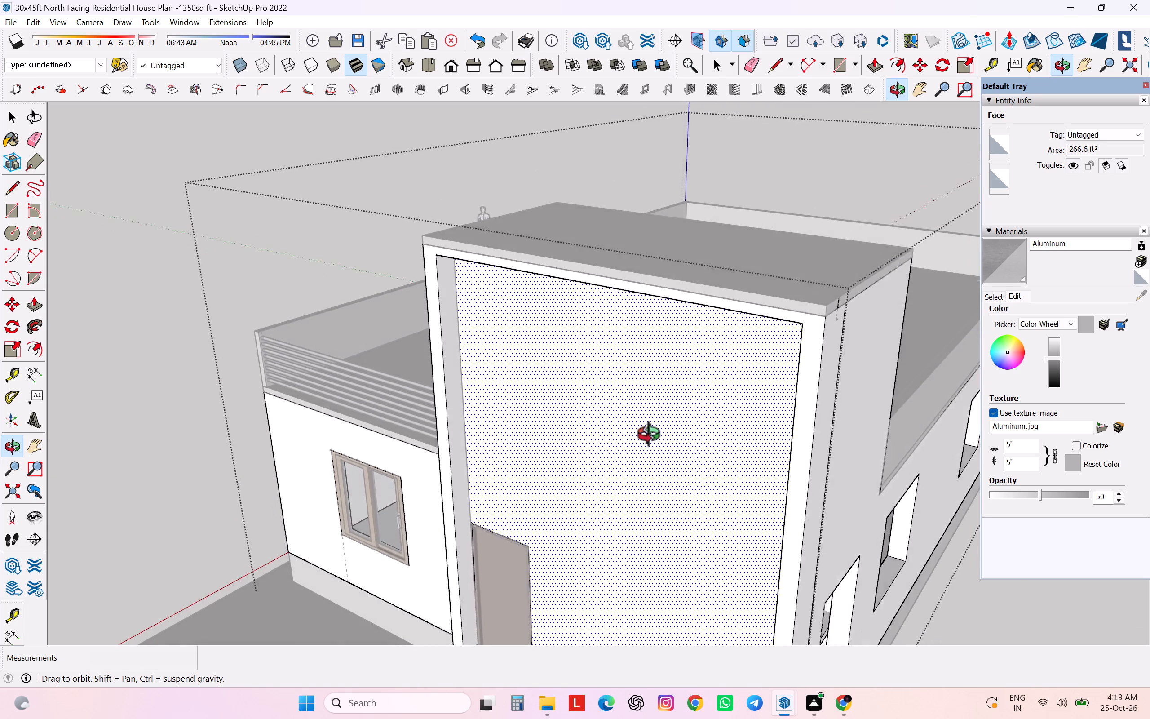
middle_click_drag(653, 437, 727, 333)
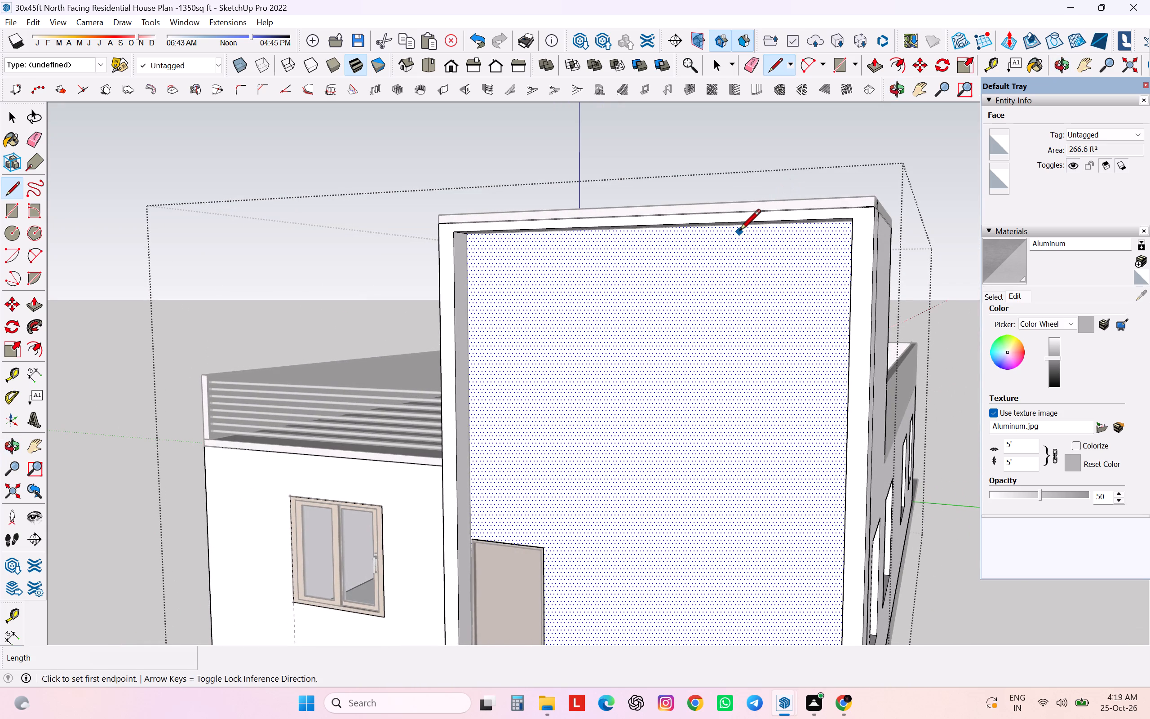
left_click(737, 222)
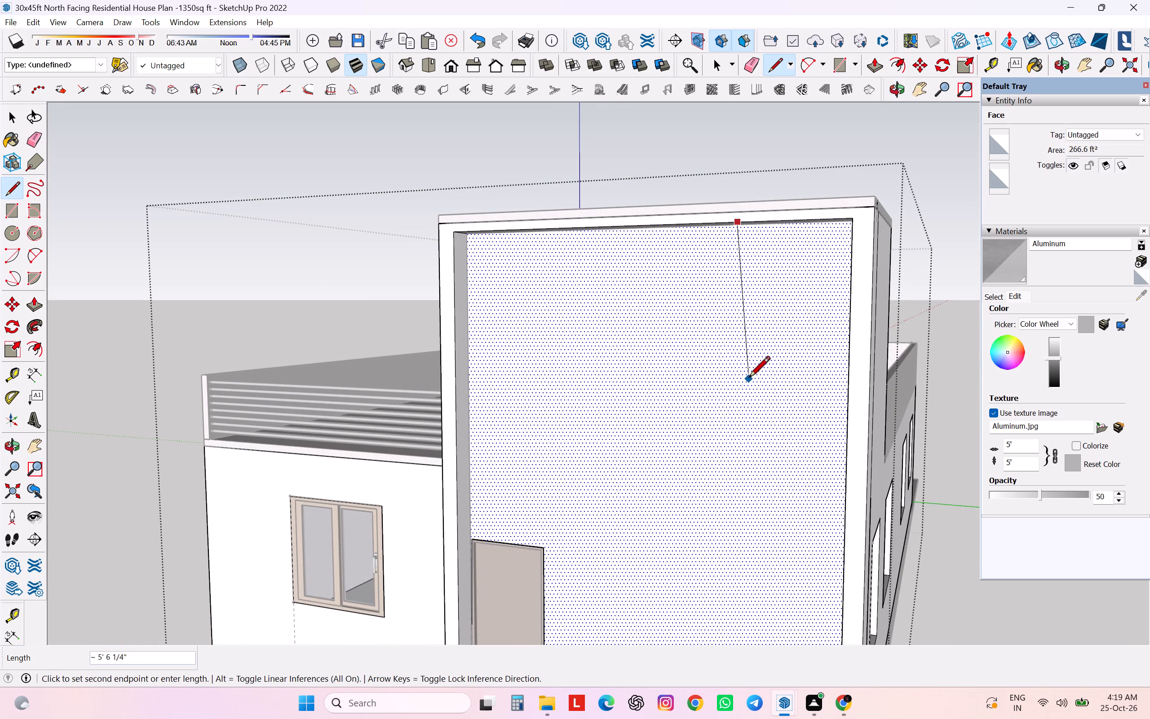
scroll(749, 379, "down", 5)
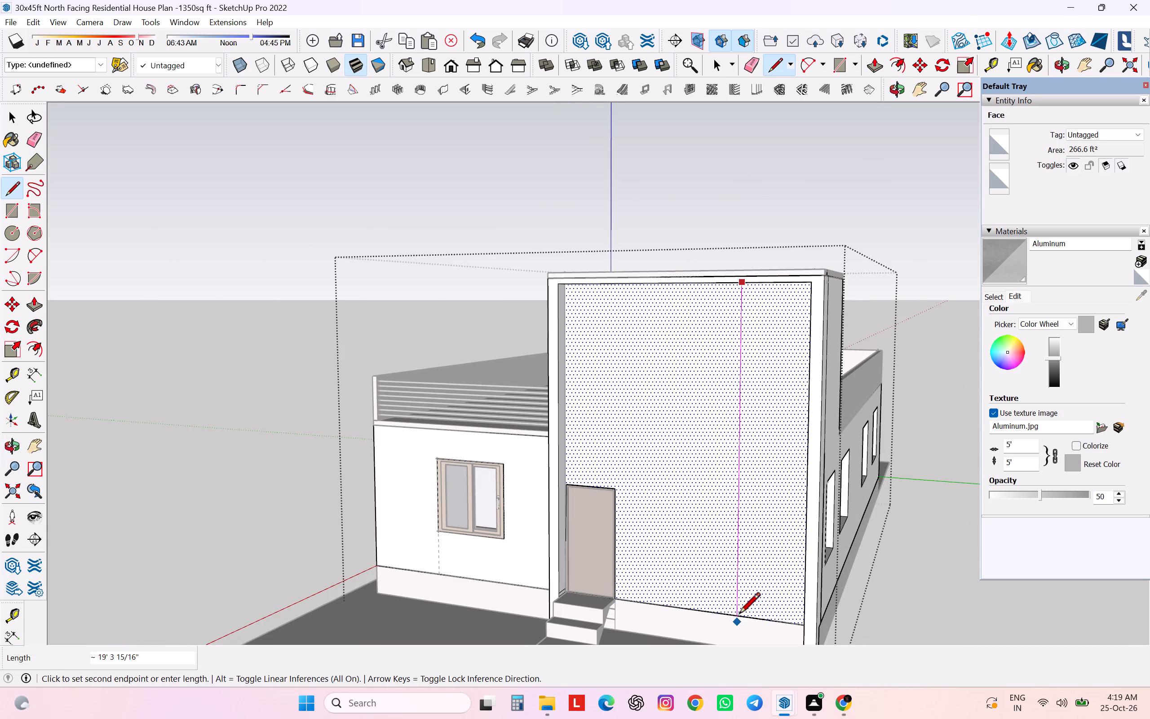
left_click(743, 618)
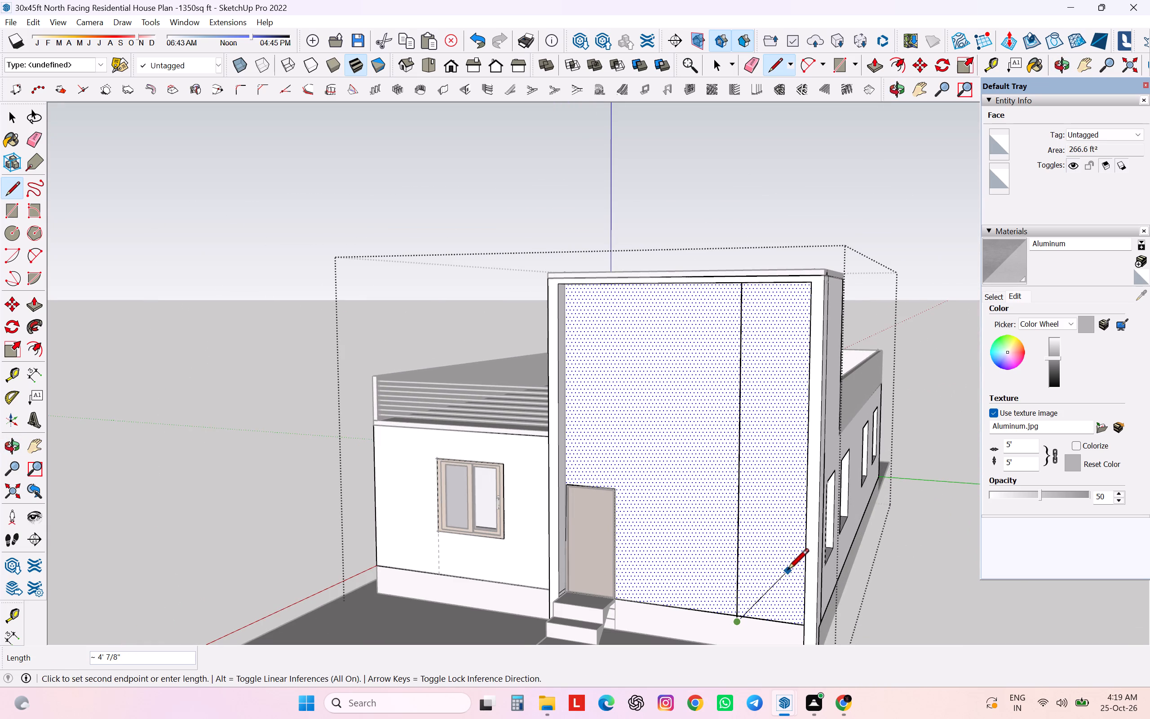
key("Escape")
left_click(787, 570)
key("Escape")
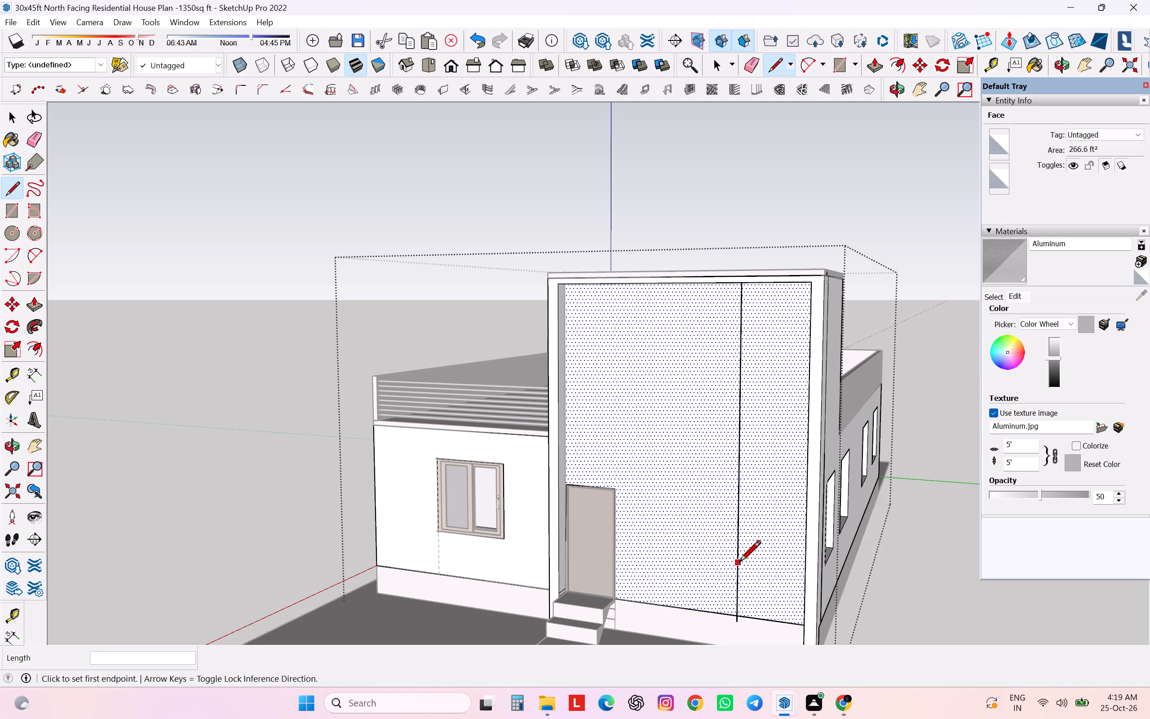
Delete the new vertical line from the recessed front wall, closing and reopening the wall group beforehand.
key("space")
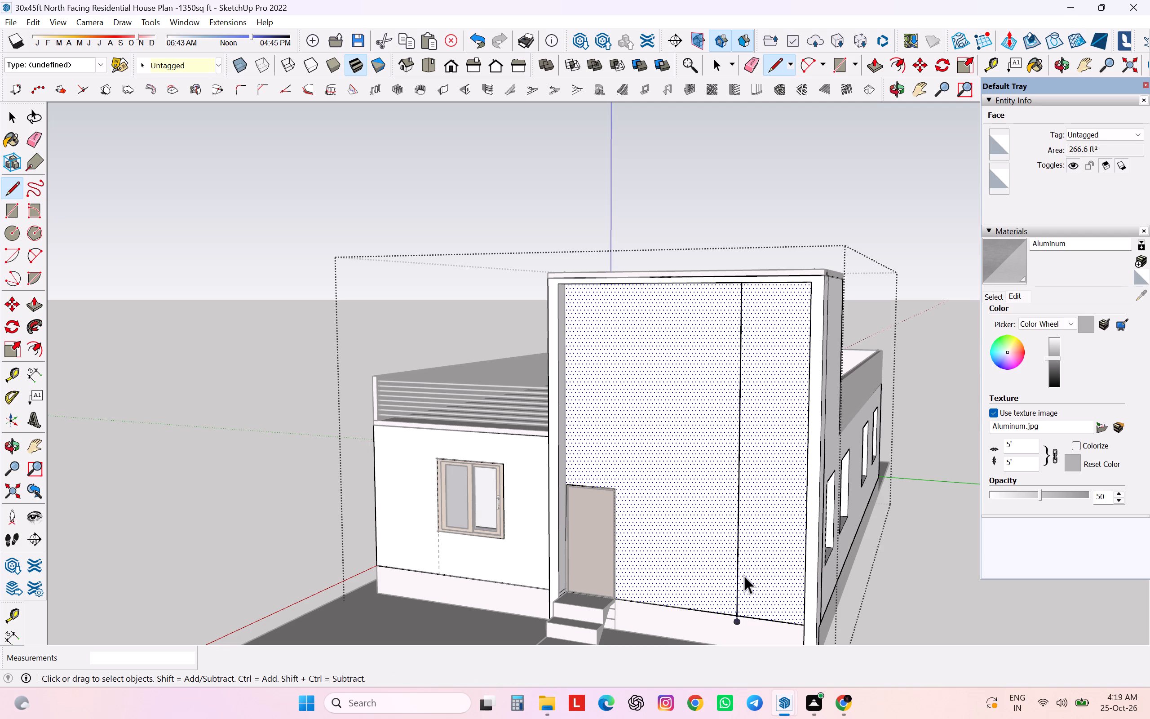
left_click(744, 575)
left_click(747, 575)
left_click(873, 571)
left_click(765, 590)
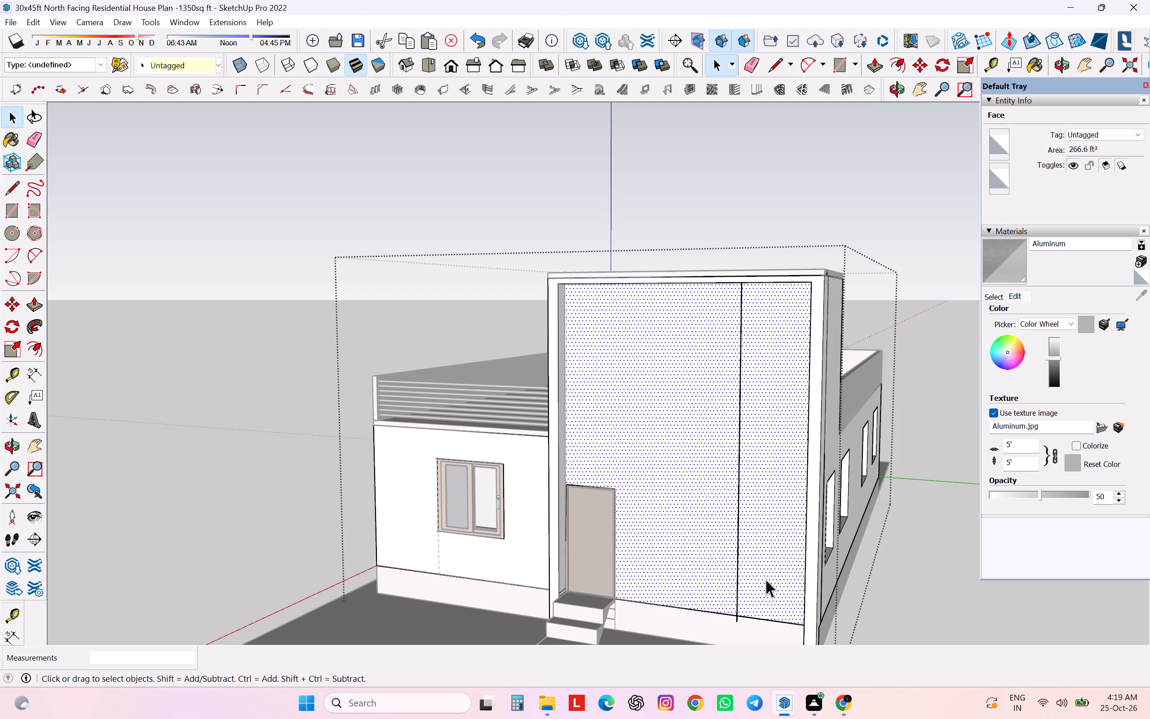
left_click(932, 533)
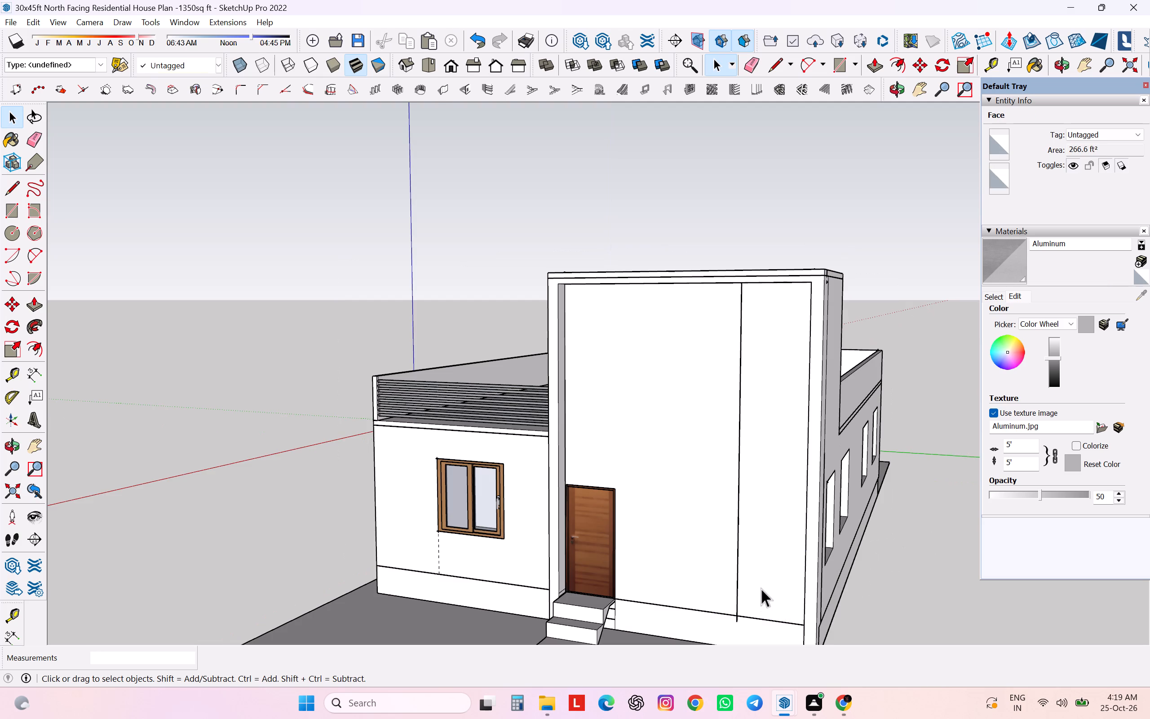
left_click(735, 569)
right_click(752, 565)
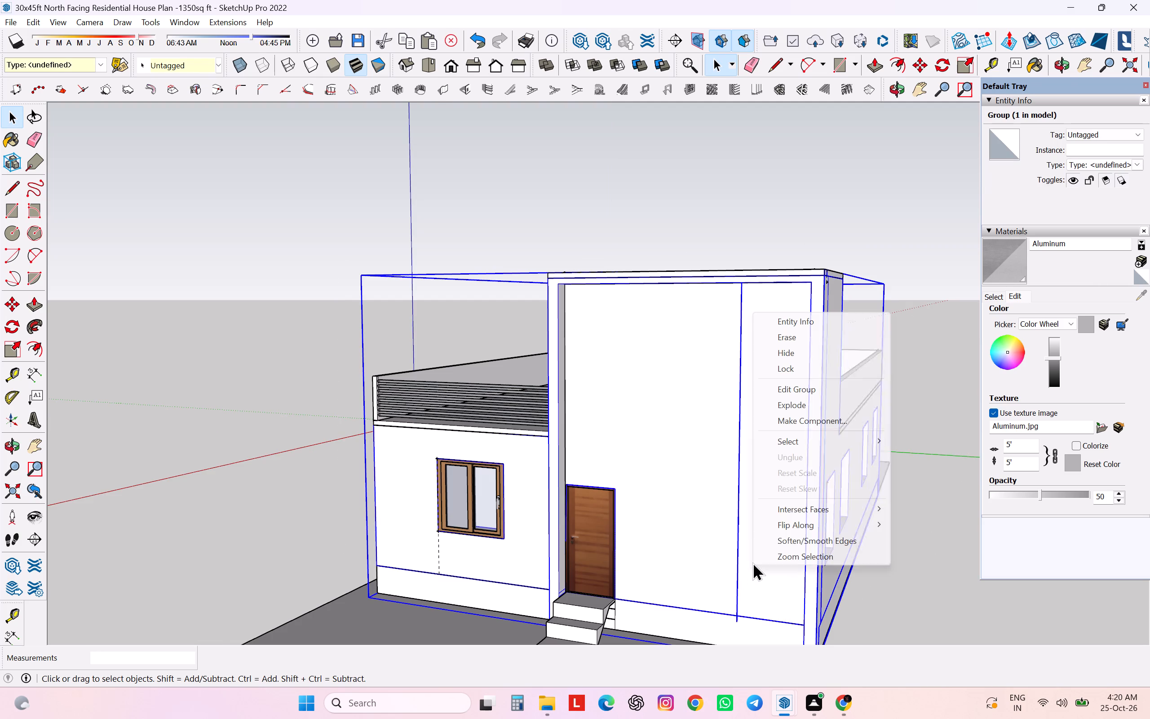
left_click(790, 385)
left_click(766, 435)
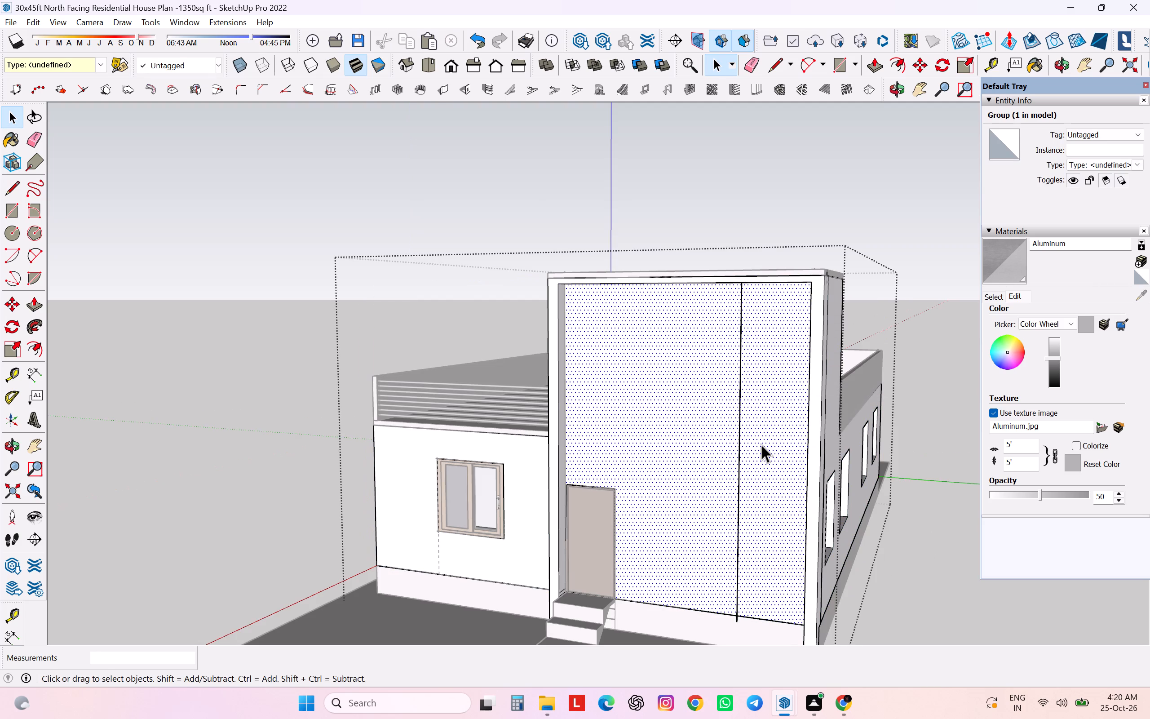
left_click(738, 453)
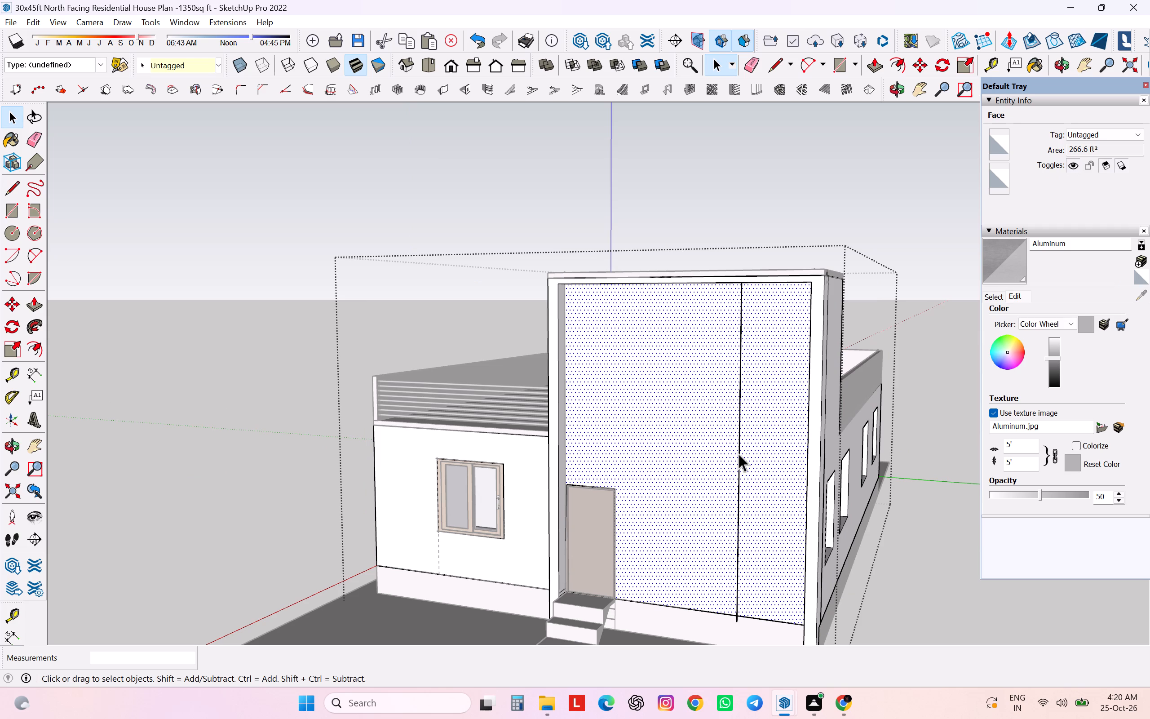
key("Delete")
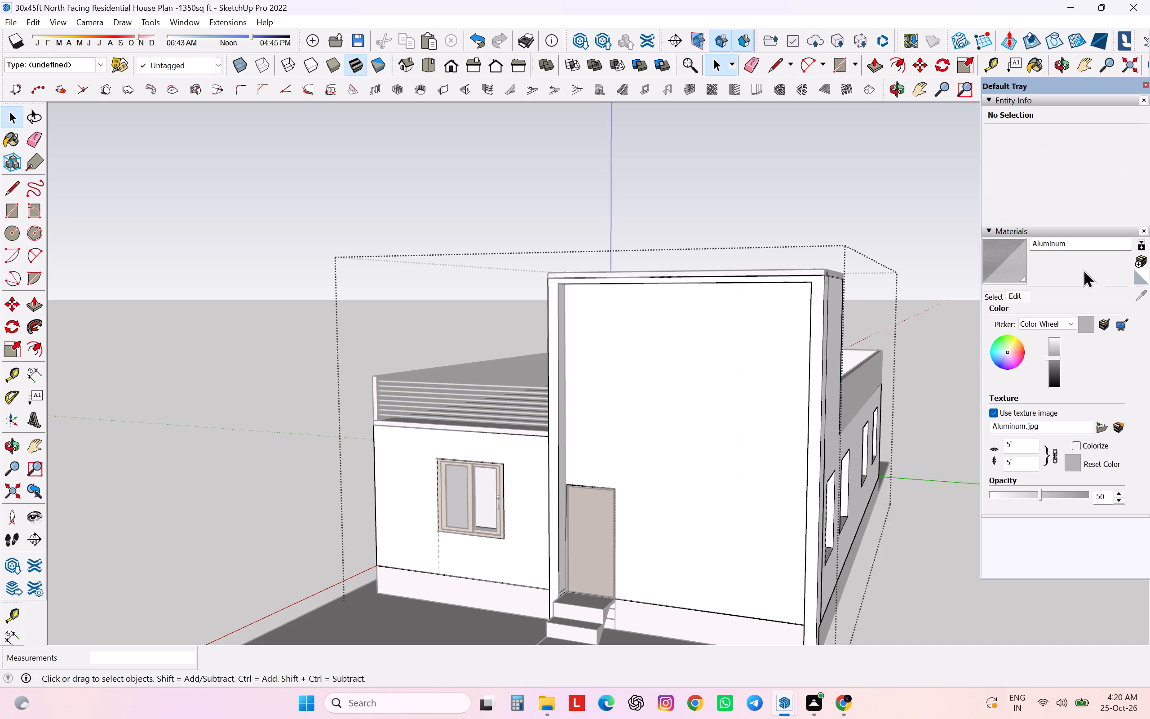
Browse the Patterns material collection for a finish for the recessed front wall.
left_click(993, 229)
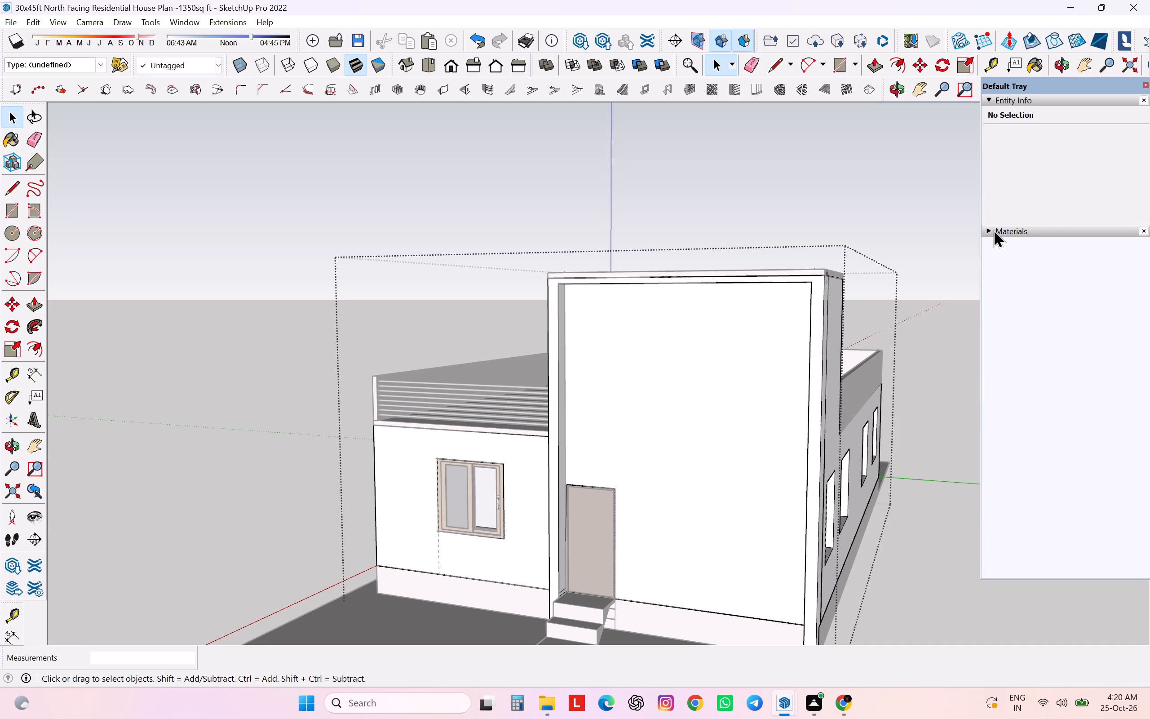
left_click(993, 229)
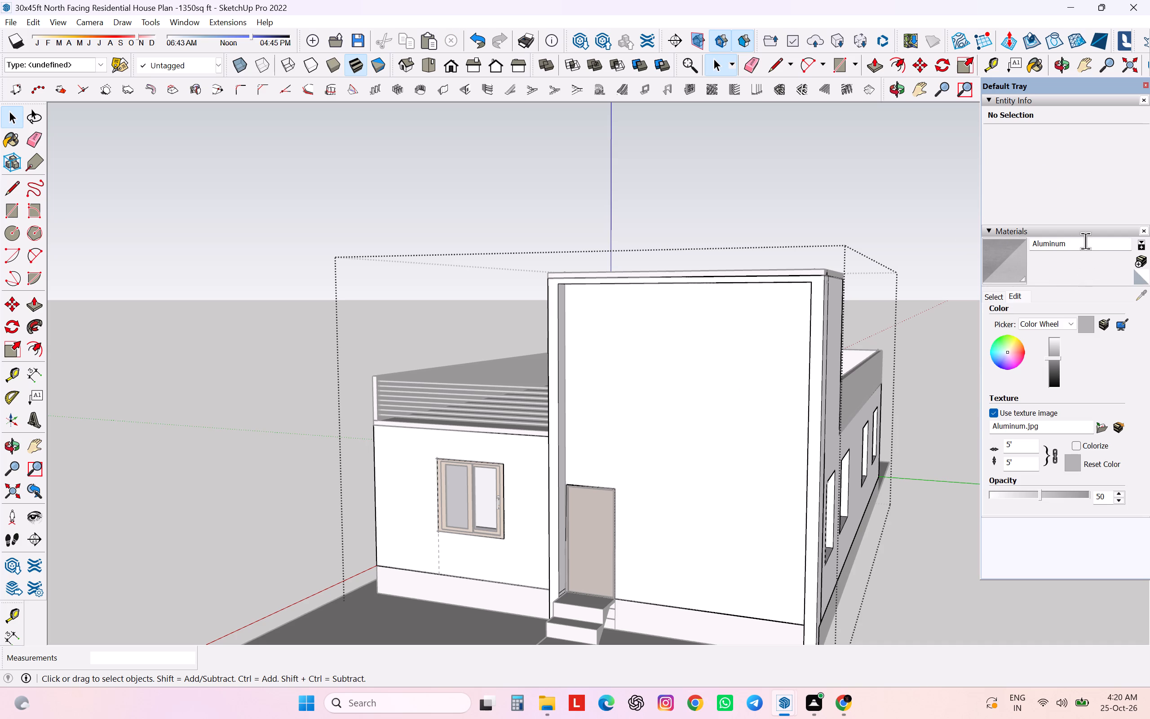
left_click_drag(1085, 241, 1004, 241)
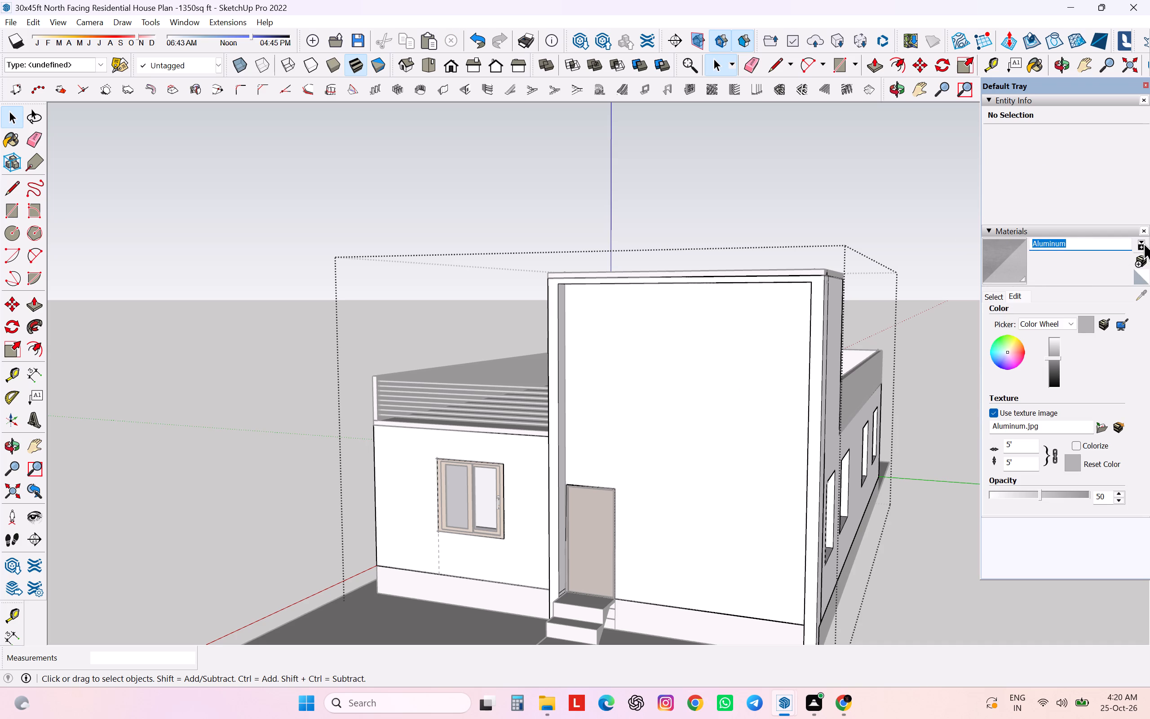
left_click(1143, 242)
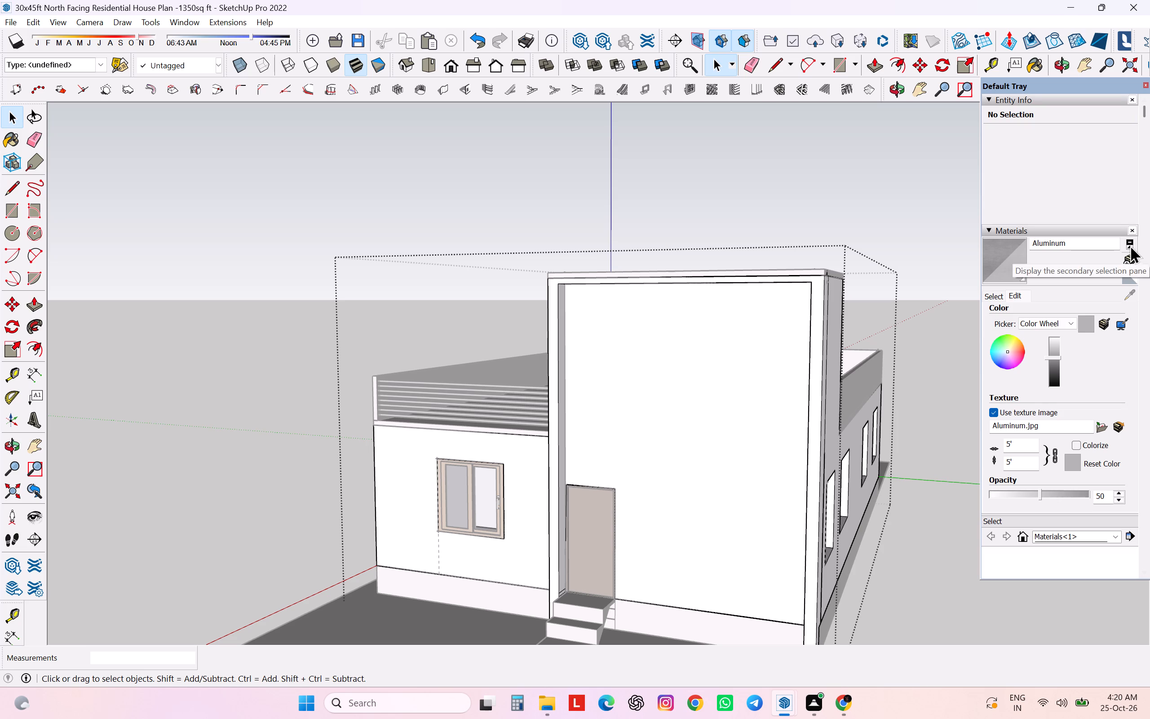
left_click(989, 296)
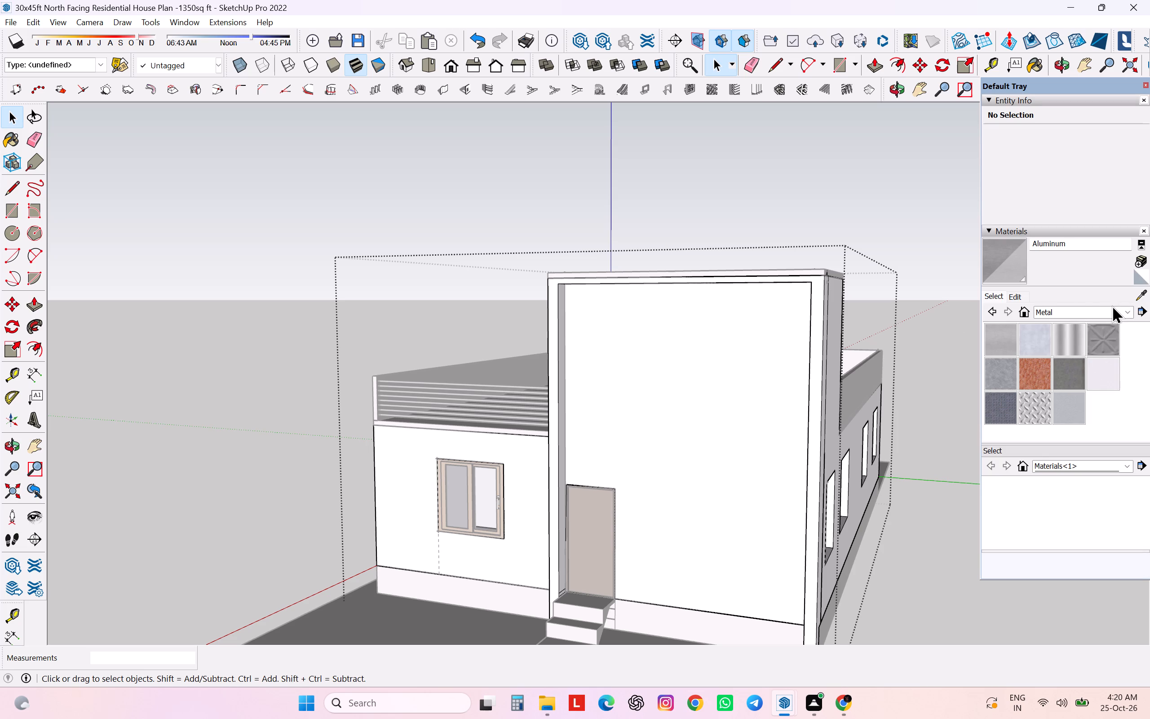
left_click(1112, 310)
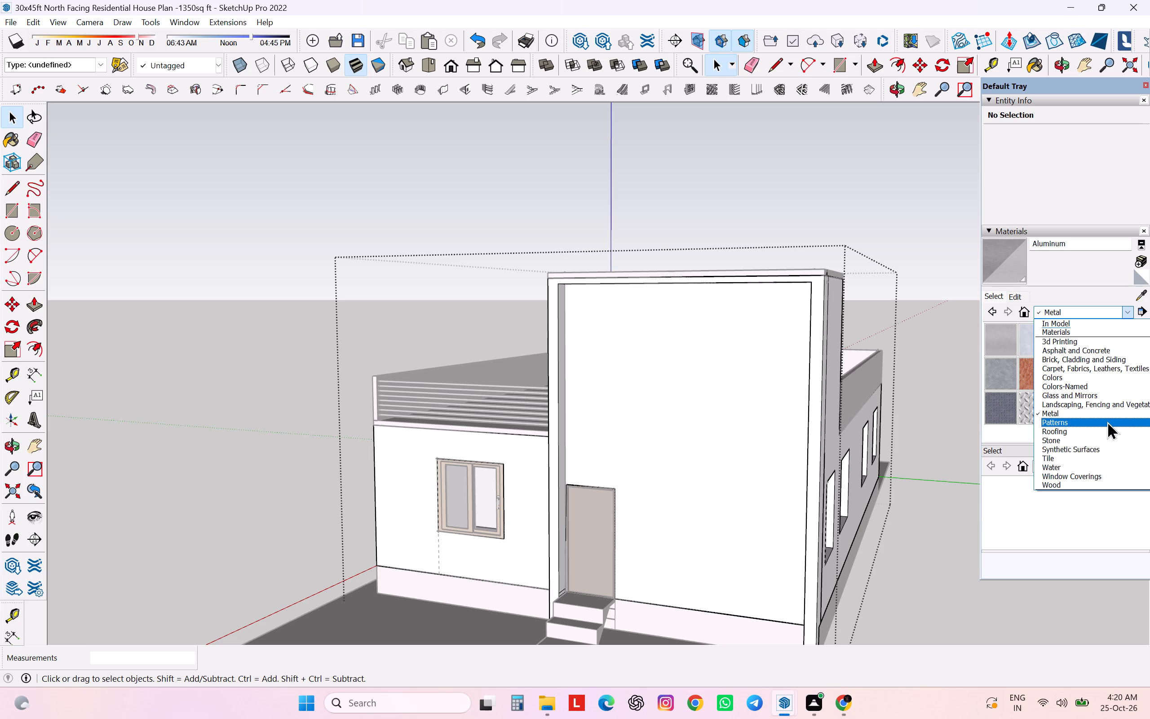
left_click(1061, 423)
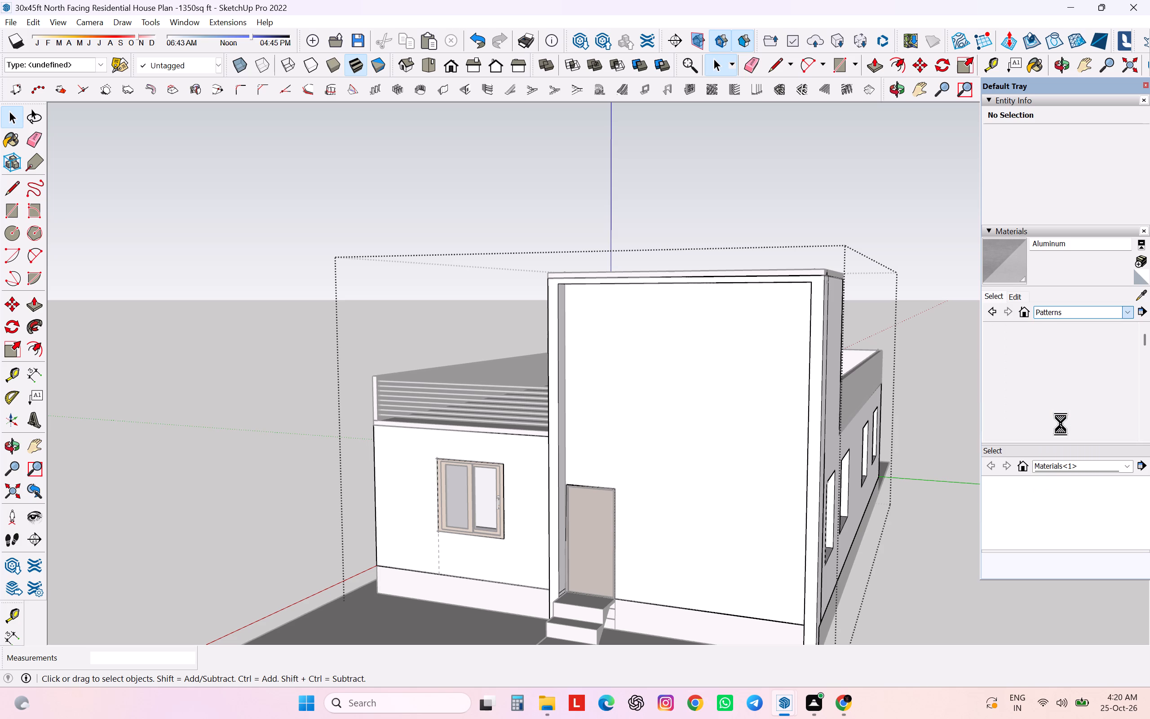
scroll(1061, 421, "down", 5)
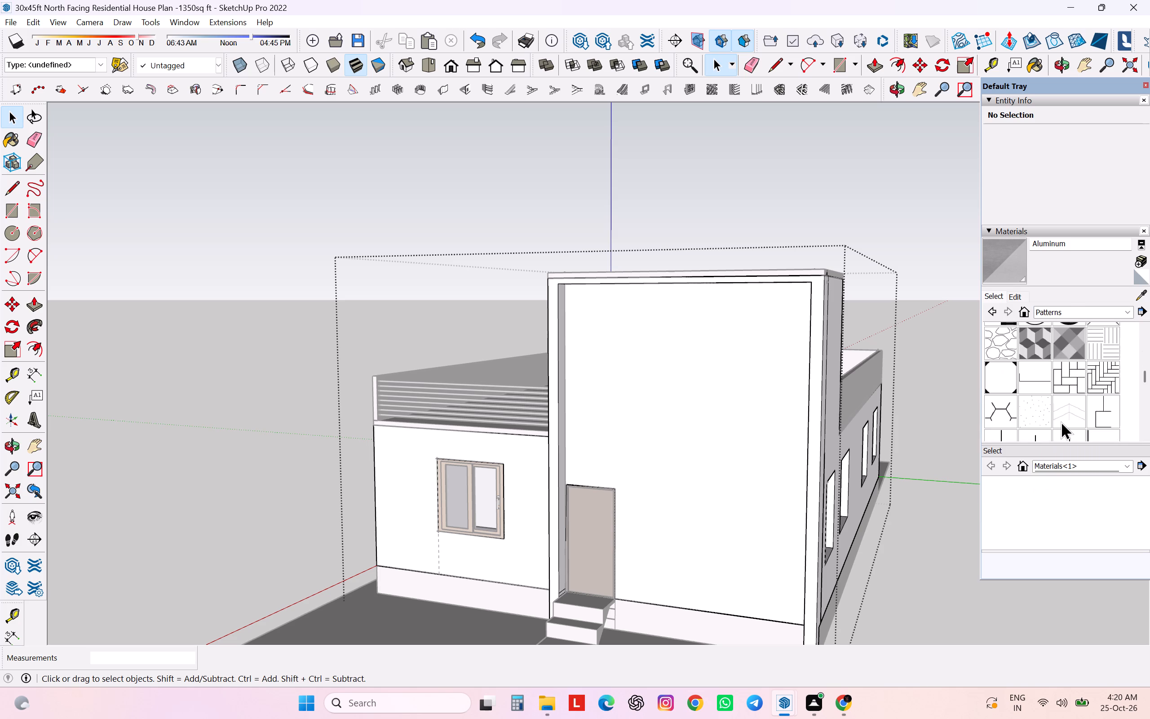
scroll(1061, 421, "down", 6)
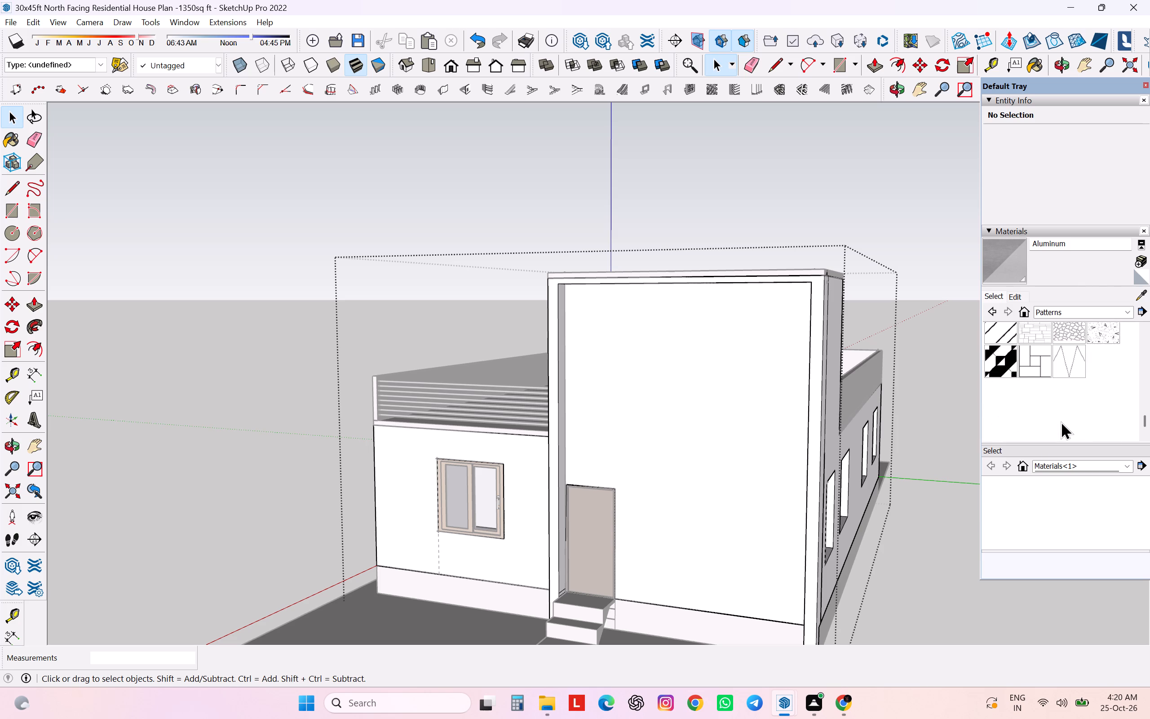
Paint the recessed front wall around the door with Brick Rough Dark from the Brick, Cladding and Siding collection.
left_click(1078, 313)
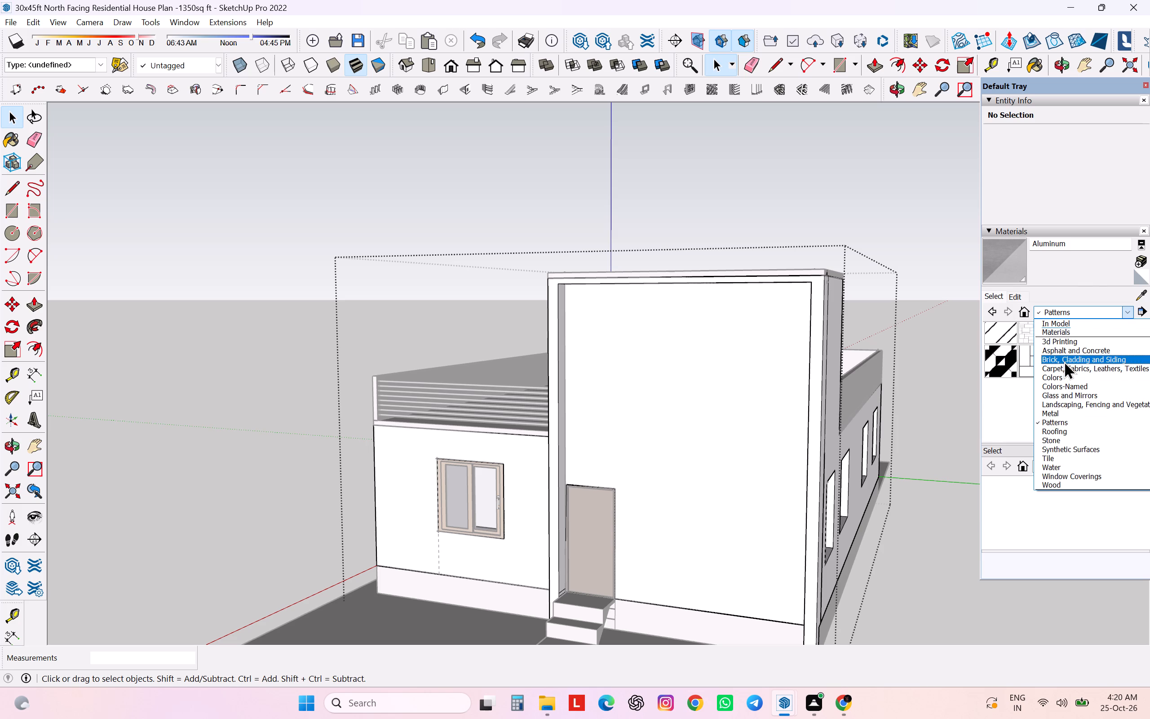
left_click(1064, 361)
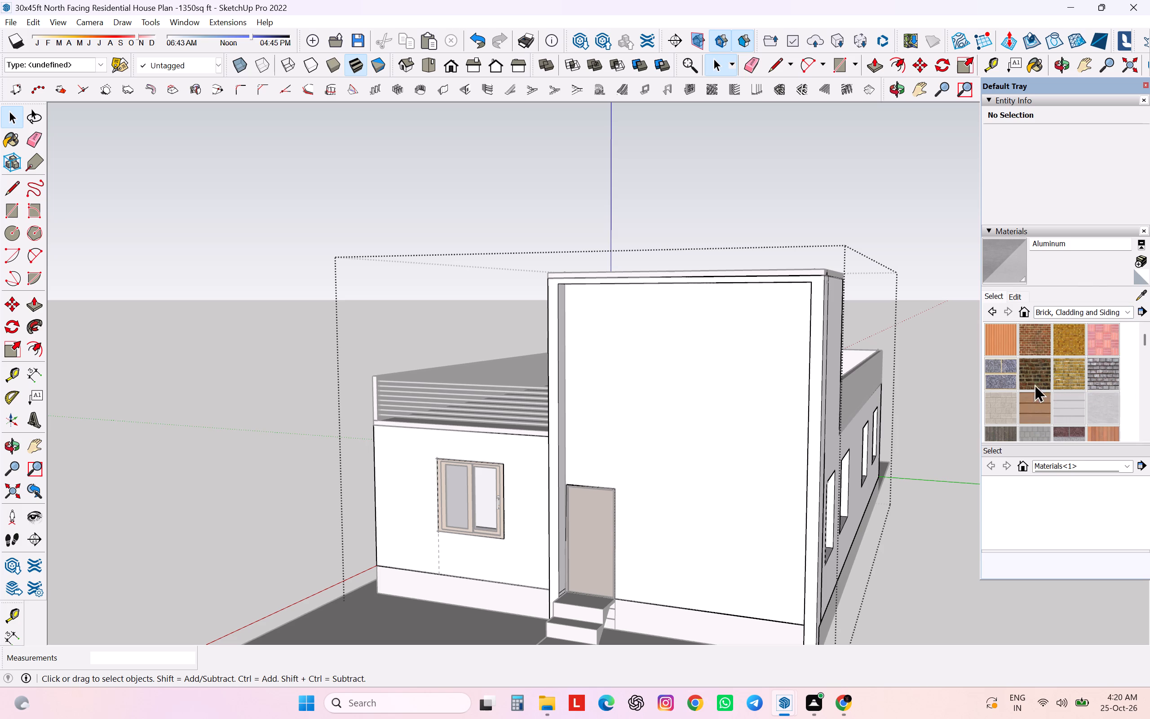
left_click(1026, 384)
left_click(787, 501)
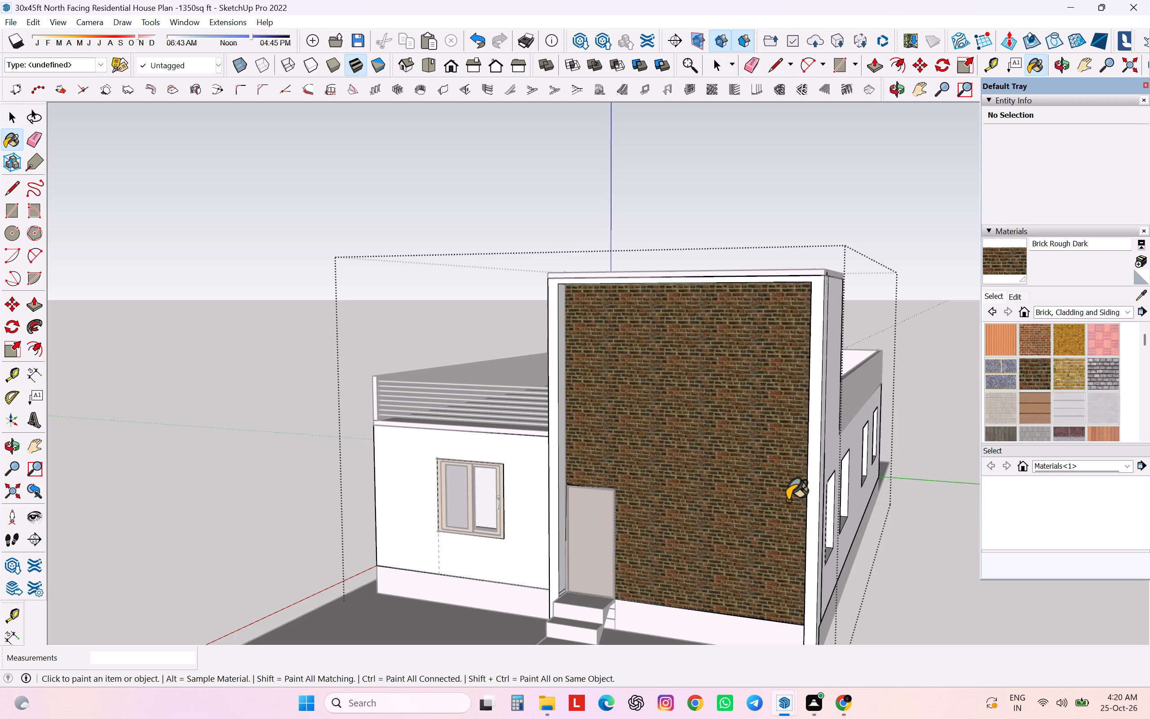
middle_click_drag(792, 493, 881, 414)
scroll(881, 412, "down", 4)
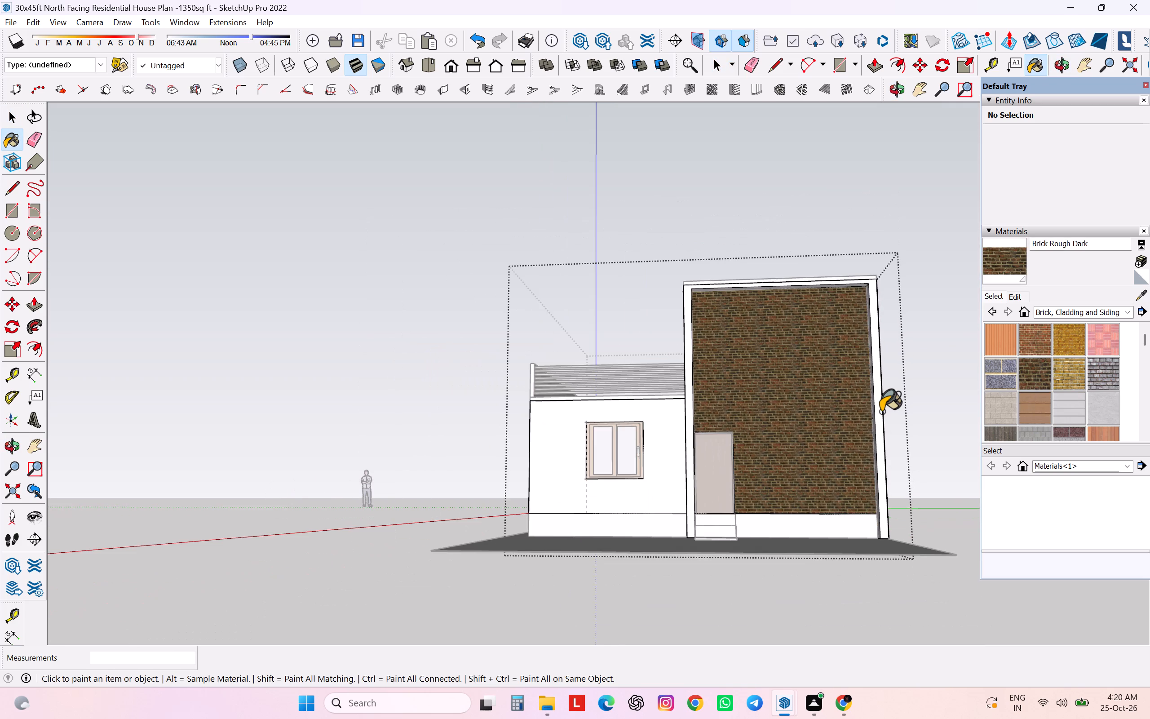
Close the wall group after painting the recessed front wall, and clear the selection.
middle_click_drag(881, 421, 867, 463)
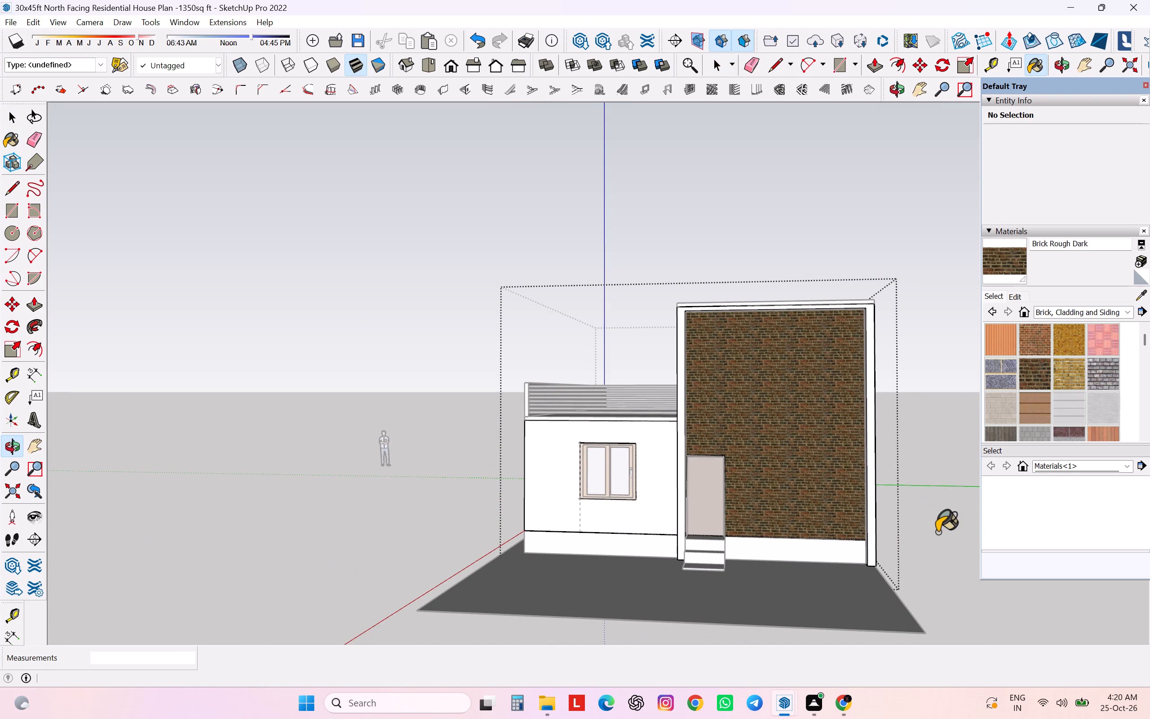
key("space")
left_click(937, 533)
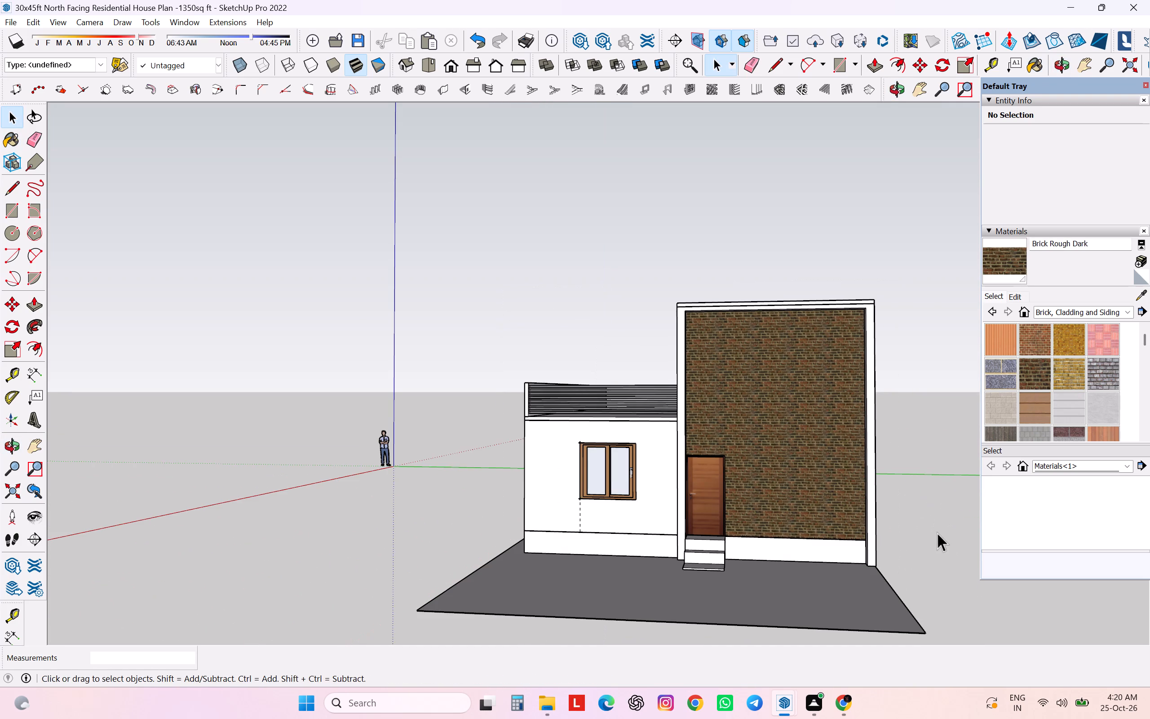
left_click(831, 504)
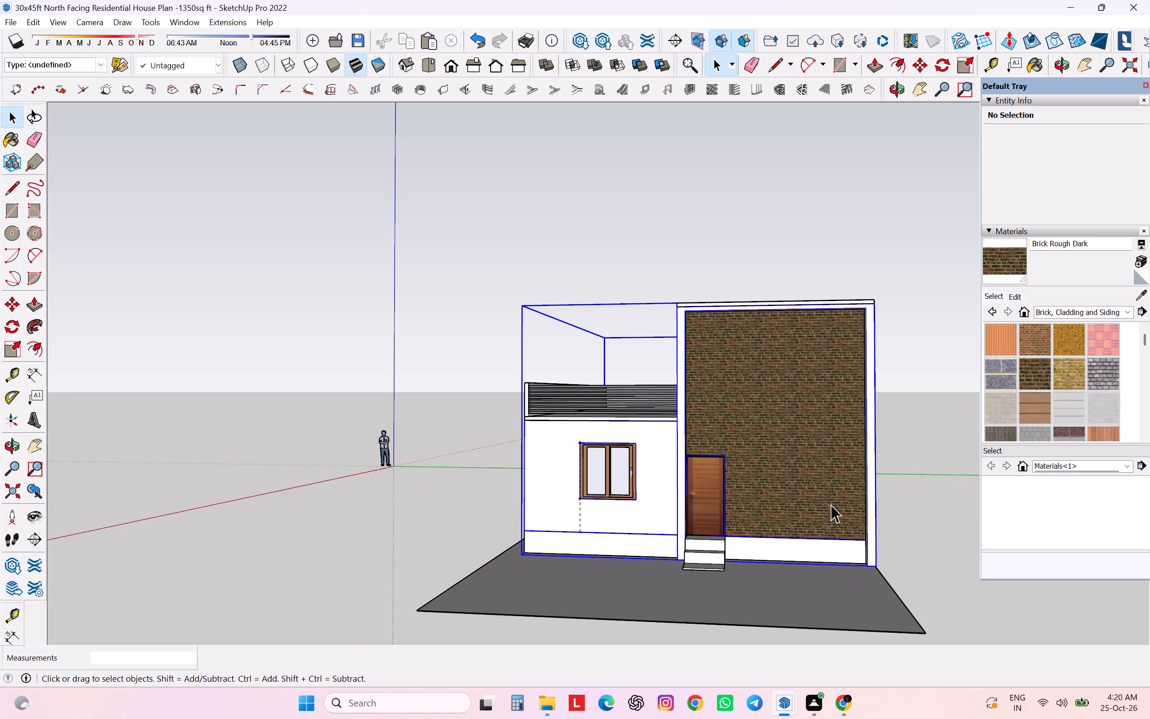
right_click(831, 504)
left_click(913, 554)
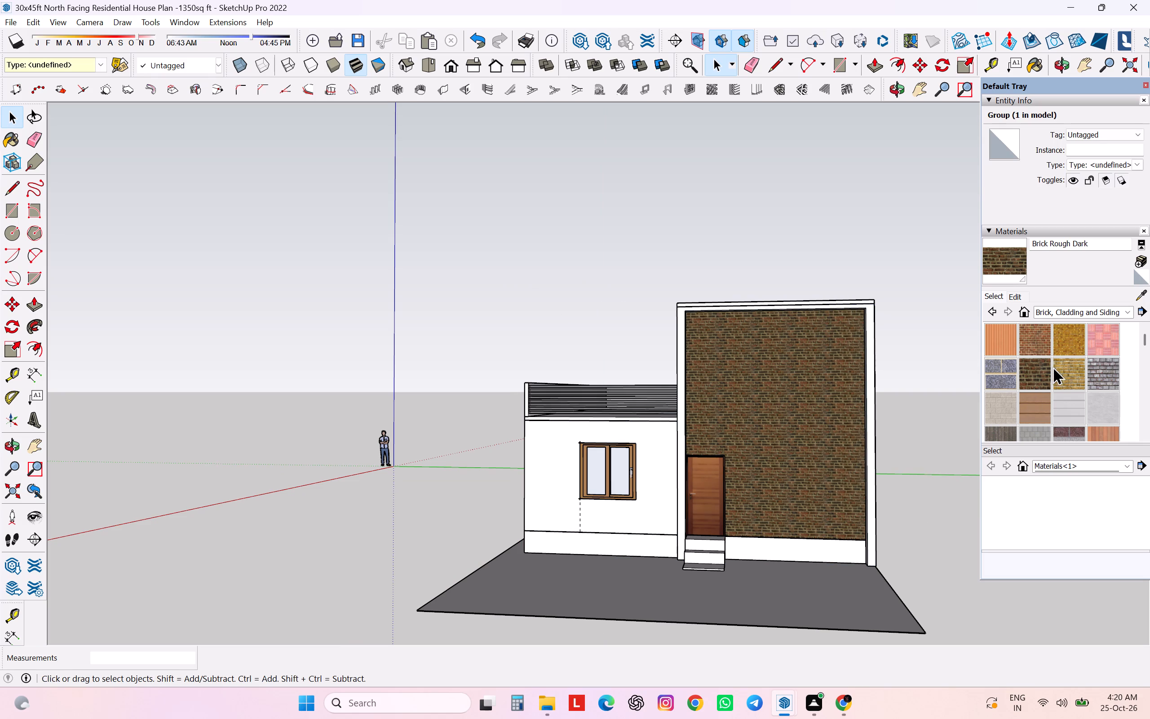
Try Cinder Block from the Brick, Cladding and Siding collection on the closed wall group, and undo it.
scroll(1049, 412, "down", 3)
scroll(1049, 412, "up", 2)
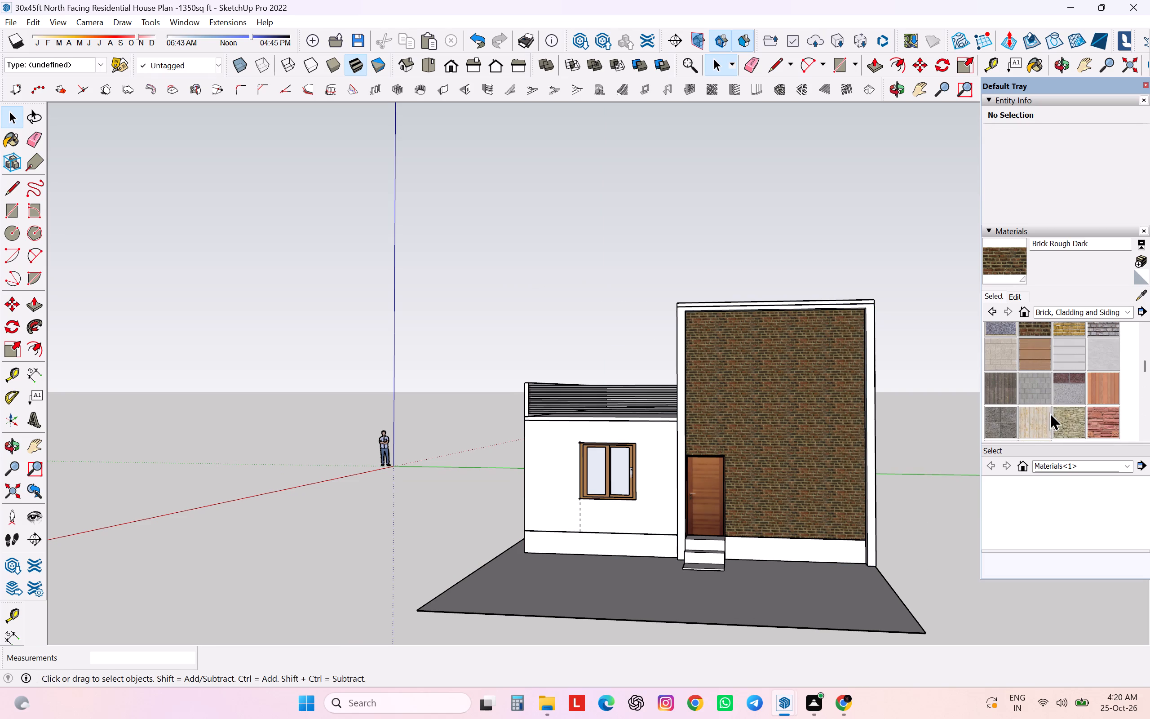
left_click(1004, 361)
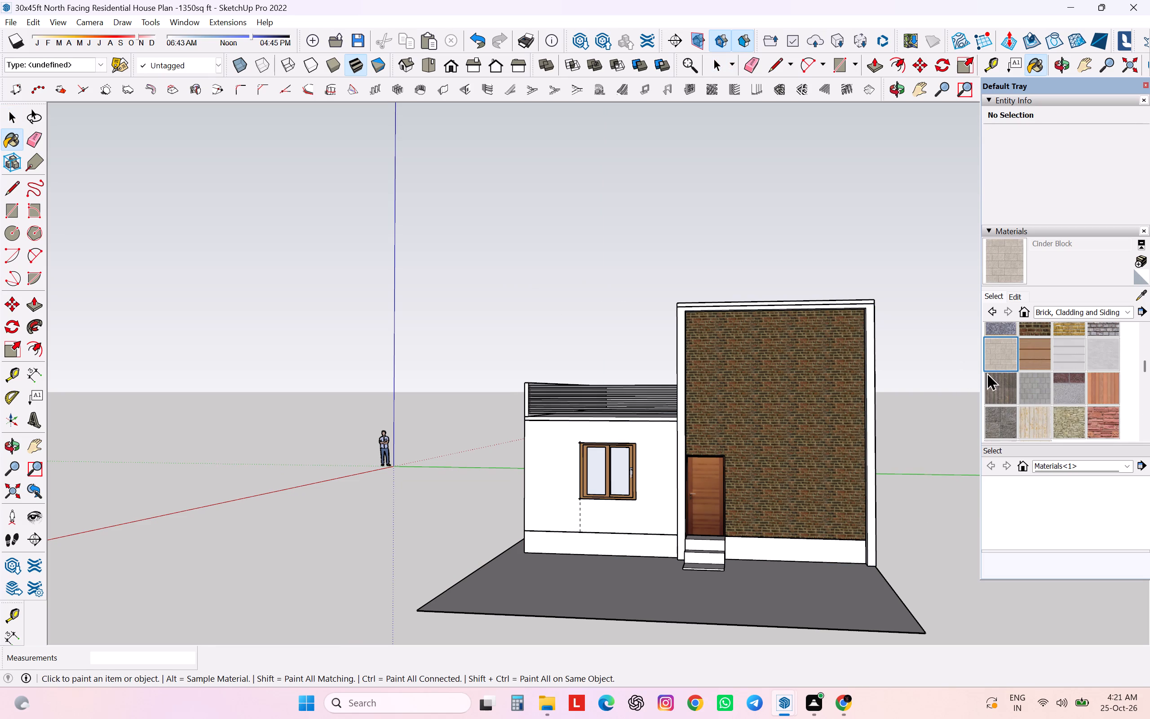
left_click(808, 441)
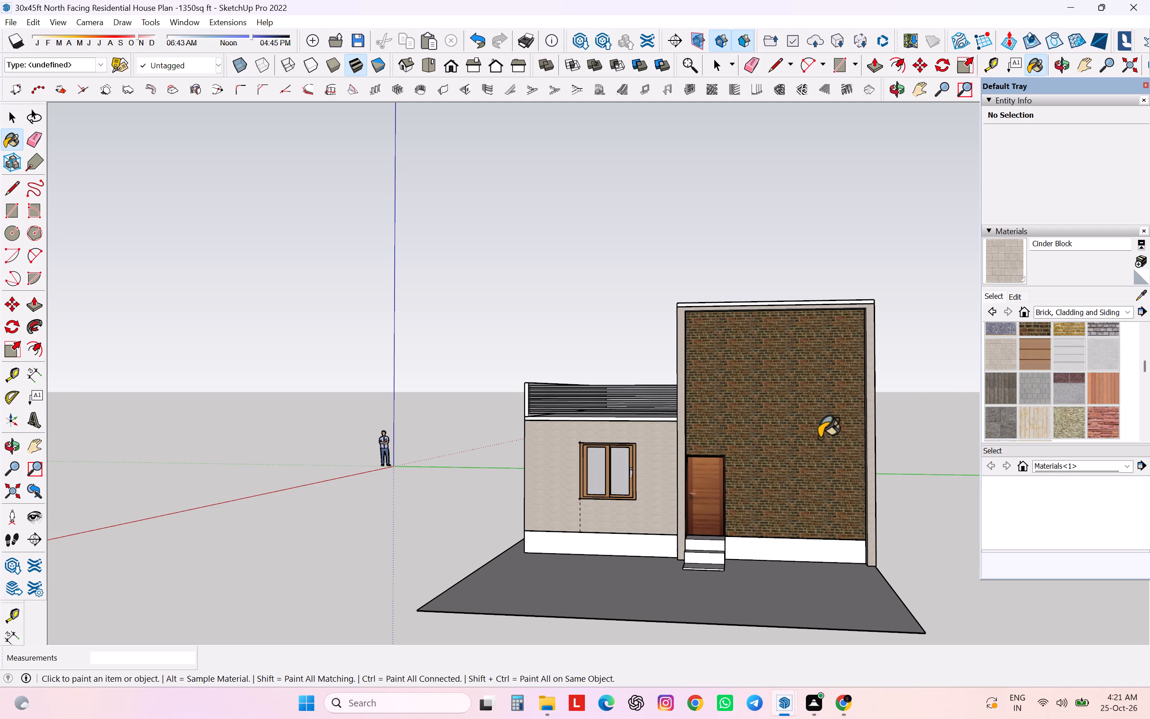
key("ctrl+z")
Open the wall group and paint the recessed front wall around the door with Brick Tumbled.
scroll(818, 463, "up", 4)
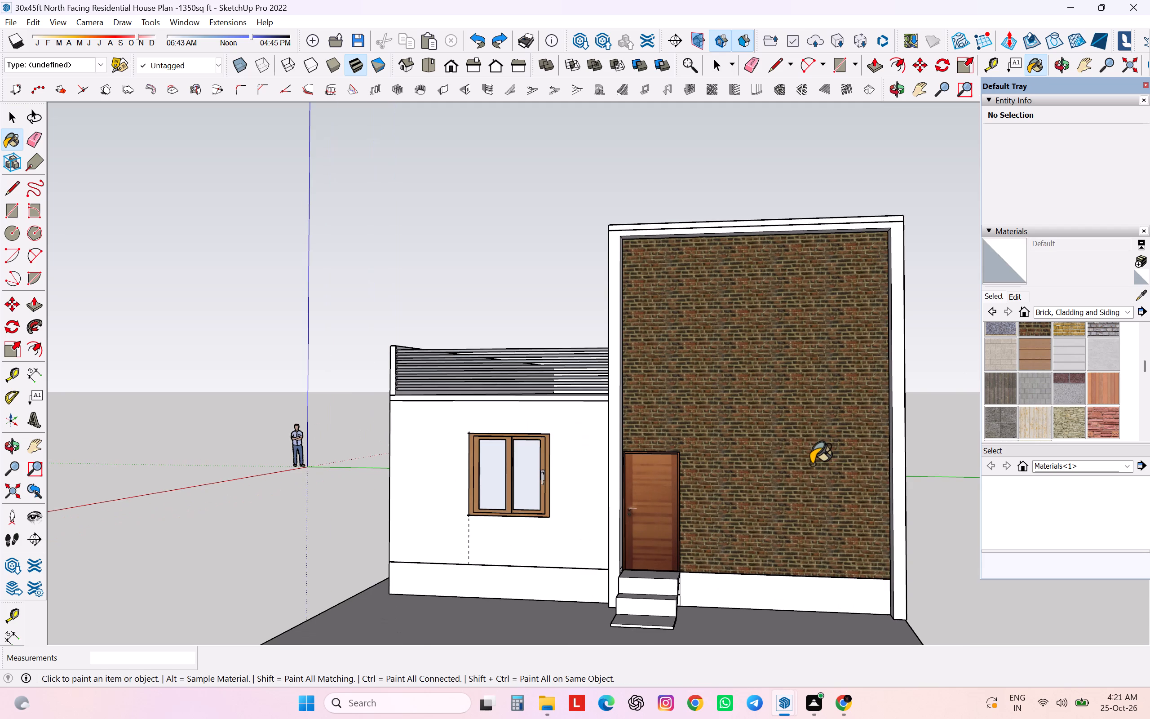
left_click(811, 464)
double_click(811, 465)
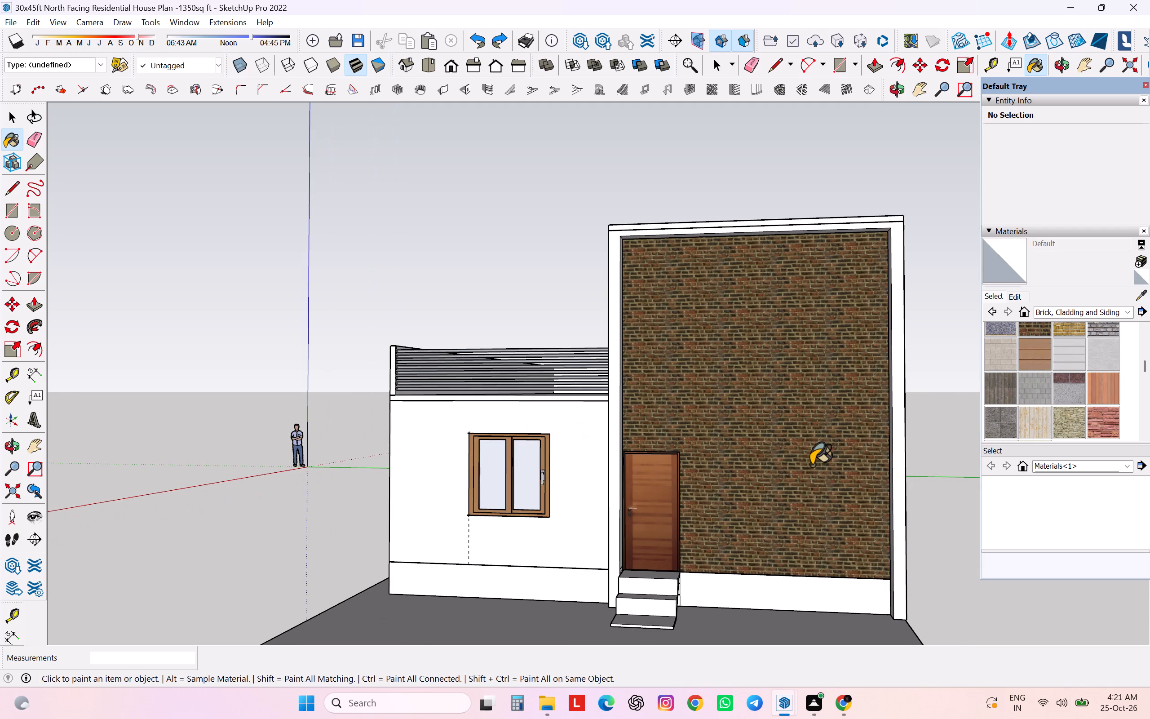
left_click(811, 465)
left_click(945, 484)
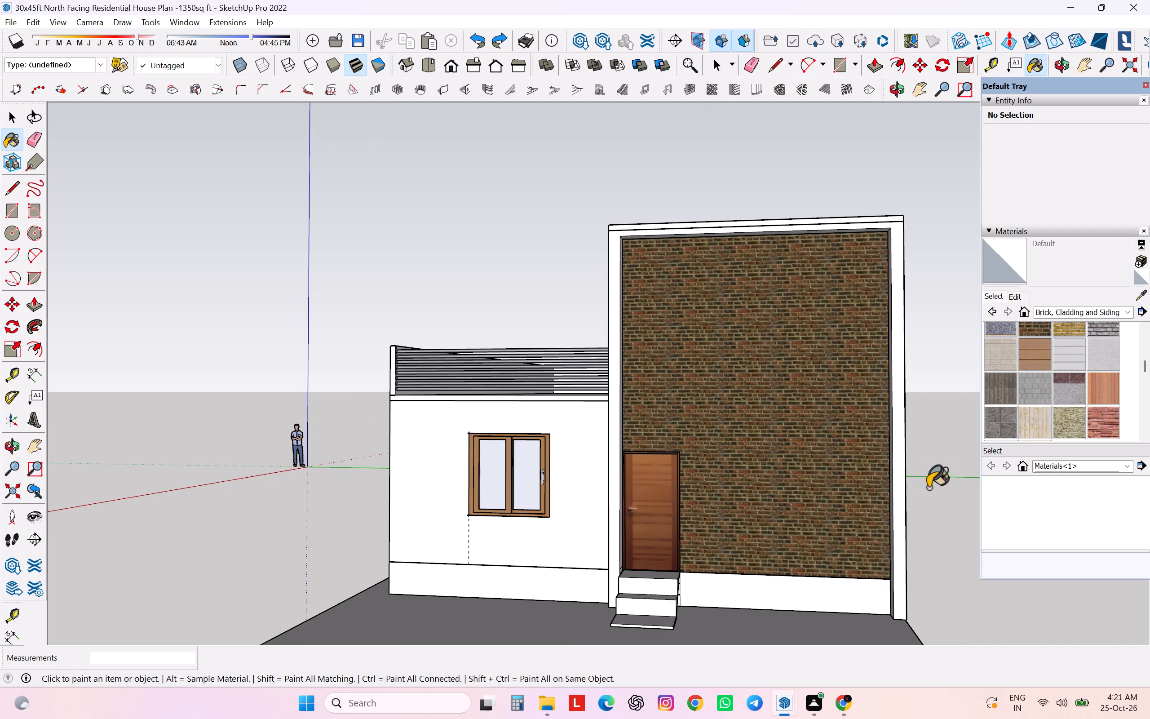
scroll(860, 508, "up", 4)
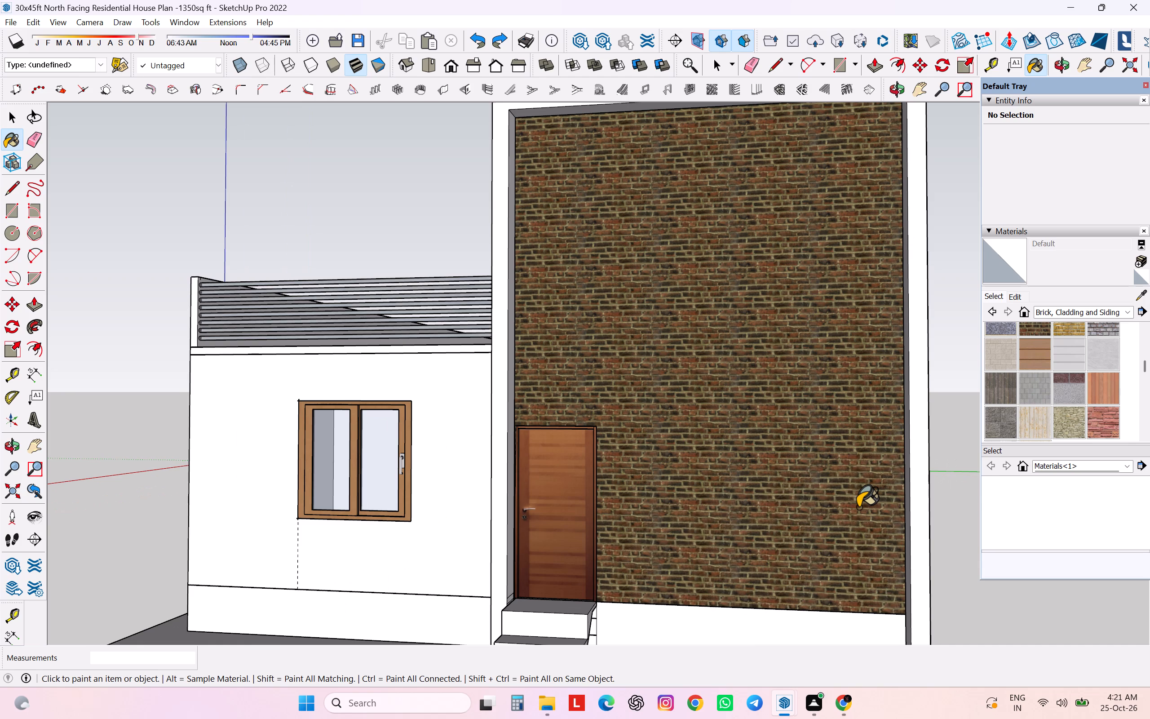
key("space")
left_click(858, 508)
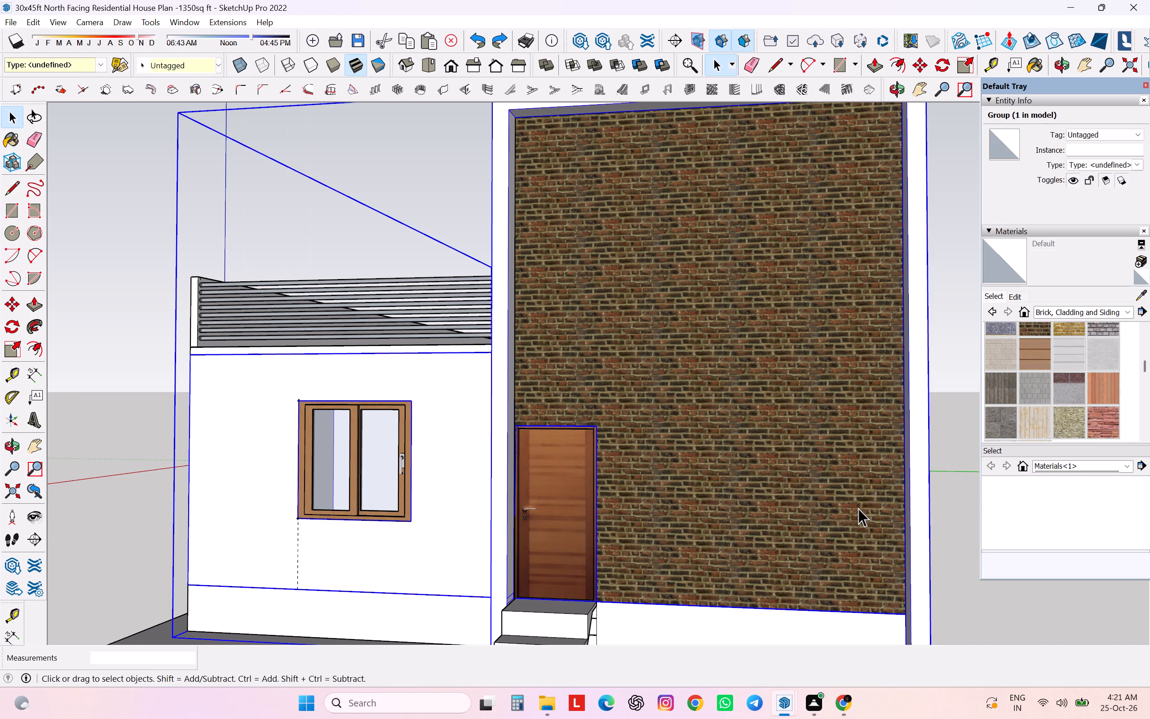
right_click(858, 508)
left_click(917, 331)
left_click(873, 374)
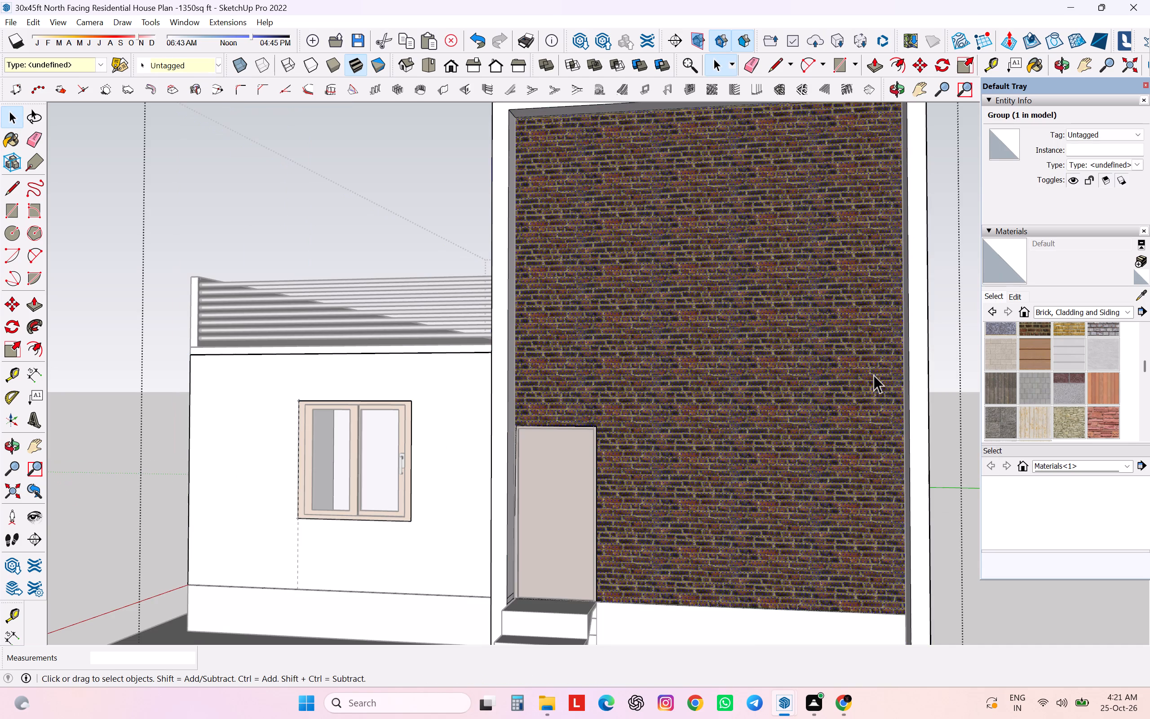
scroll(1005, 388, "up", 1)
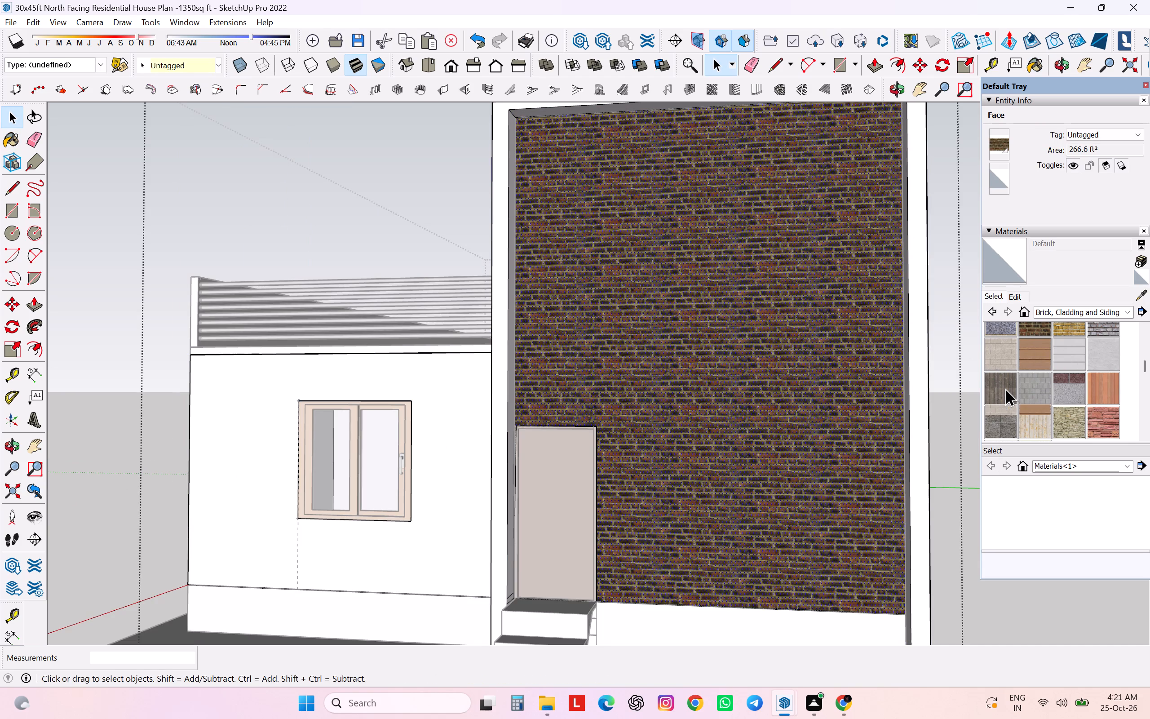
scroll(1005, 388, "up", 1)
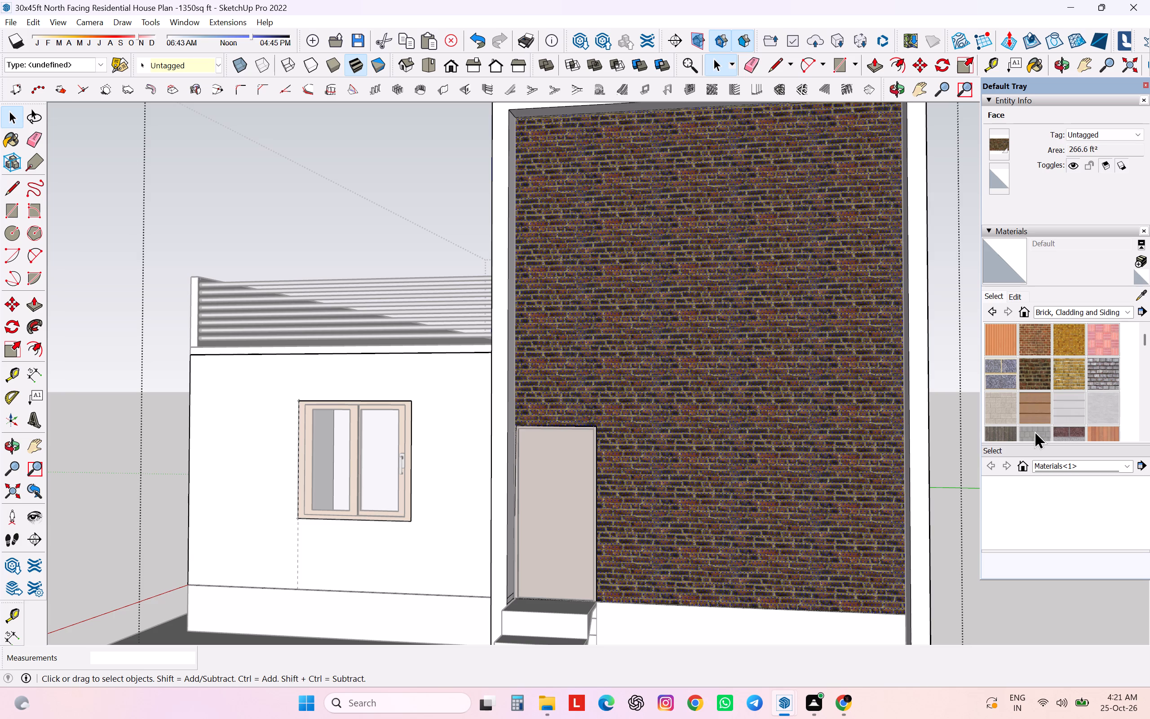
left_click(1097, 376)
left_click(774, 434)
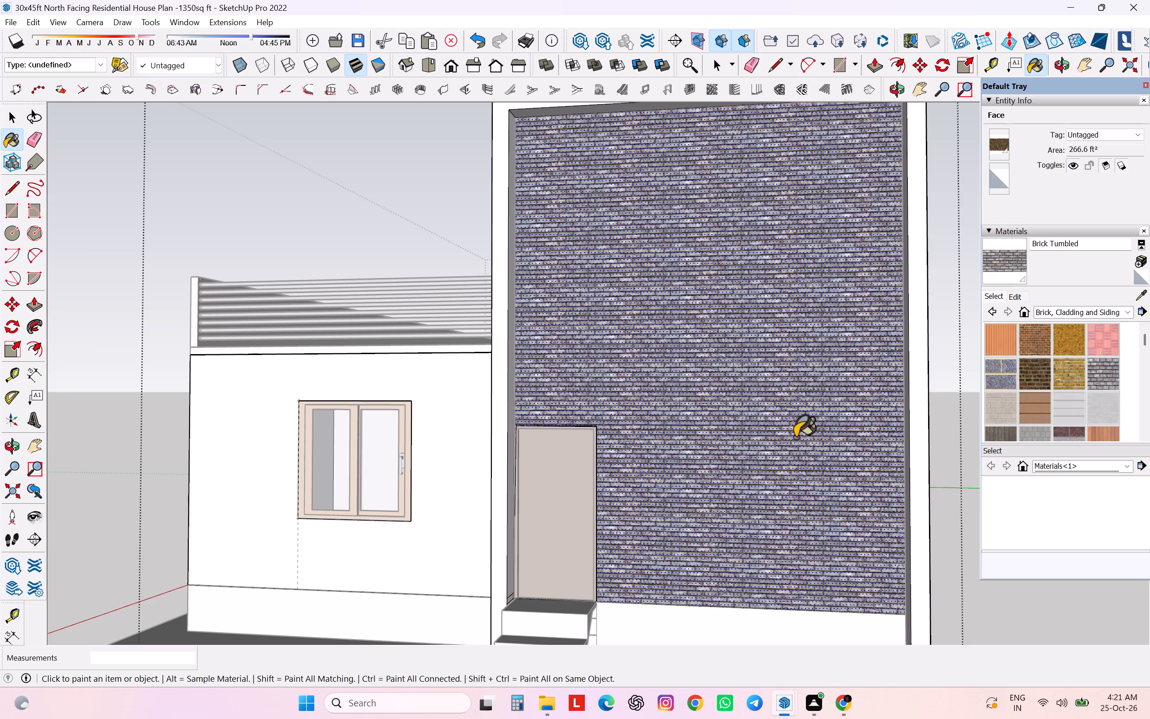
Repaint the recessed front wall with Brick Rough Dark and close the wall group.
left_click(1034, 375)
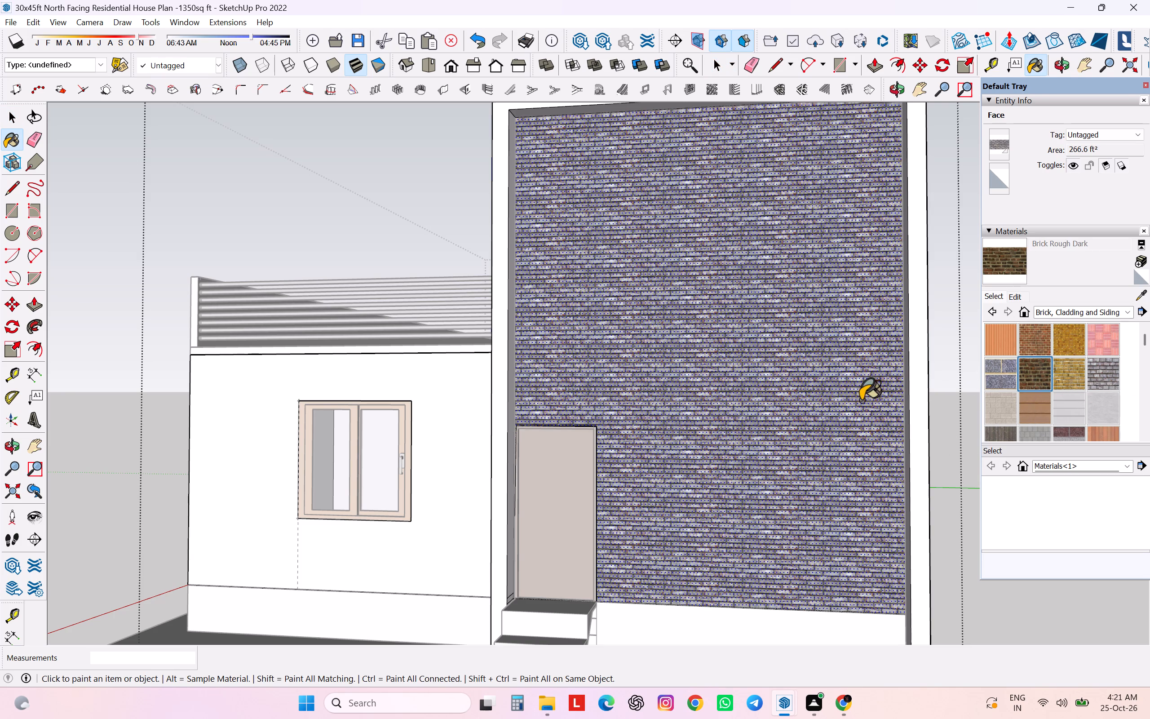
left_click(861, 401)
scroll(897, 431, "down", 5)
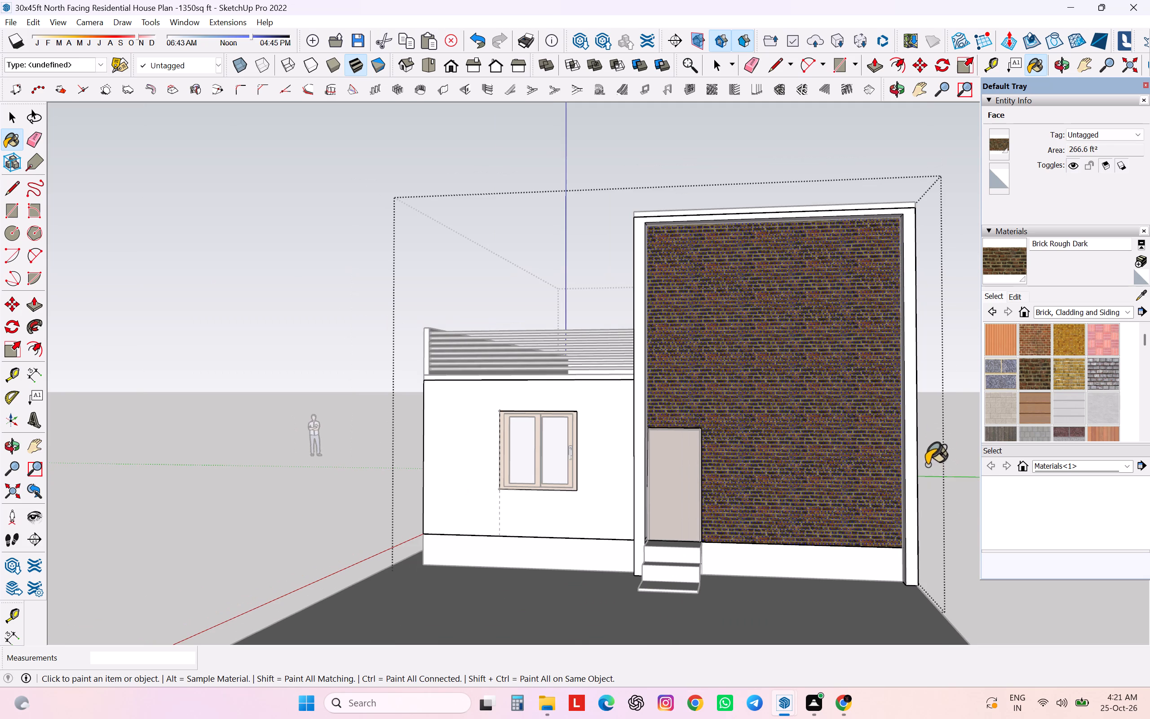
key("space")
left_click(936, 457)
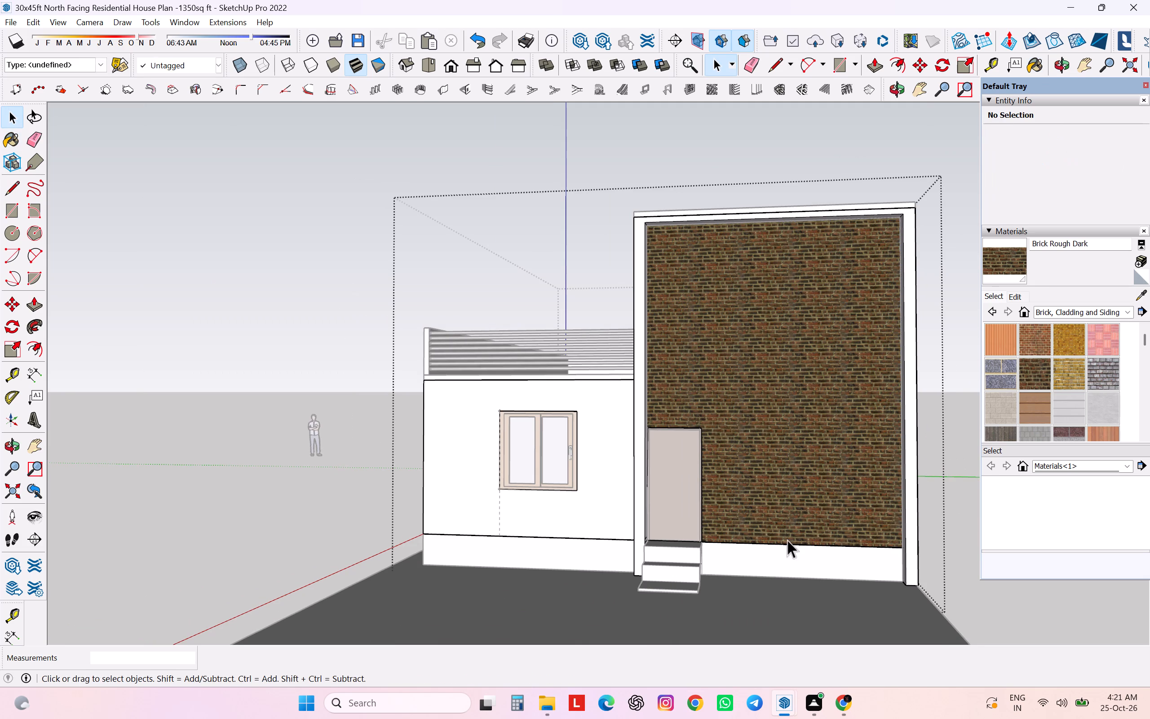
left_click(261, 448)
Examine the house from above and from the front, including the roof slab corner of the tall entrance block.
scroll(651, 382, "down", 5)
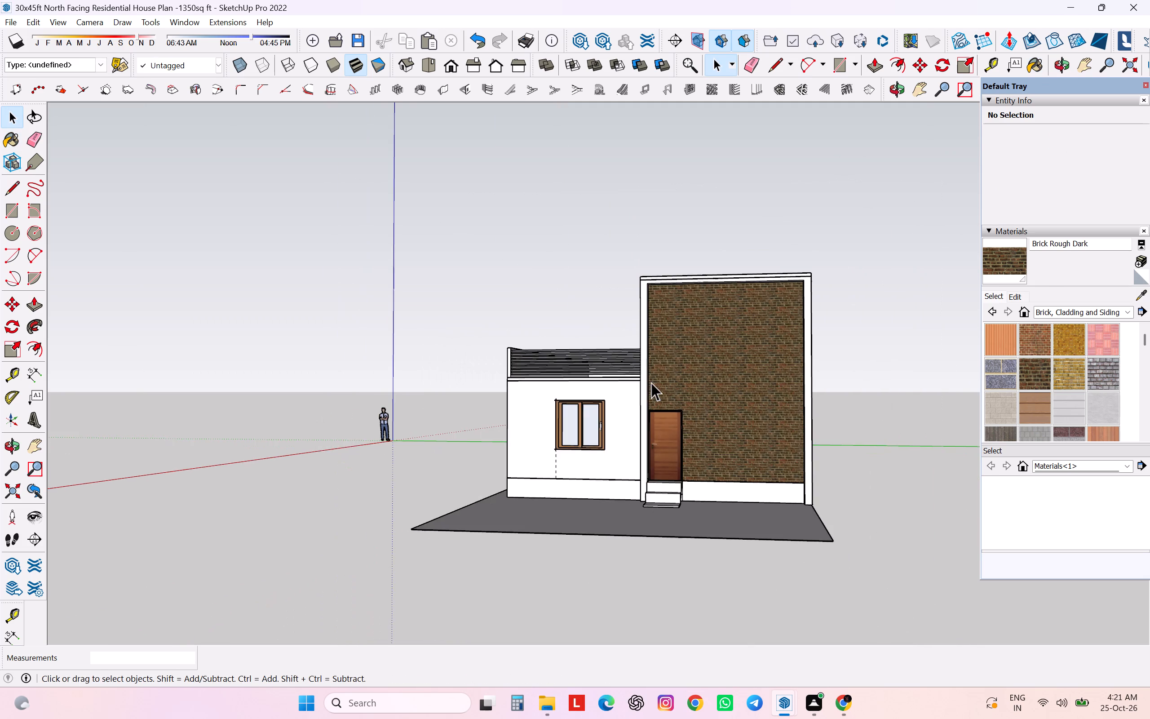
scroll(667, 444, "down", 1)
middle_click_drag(667, 444, 764, 507)
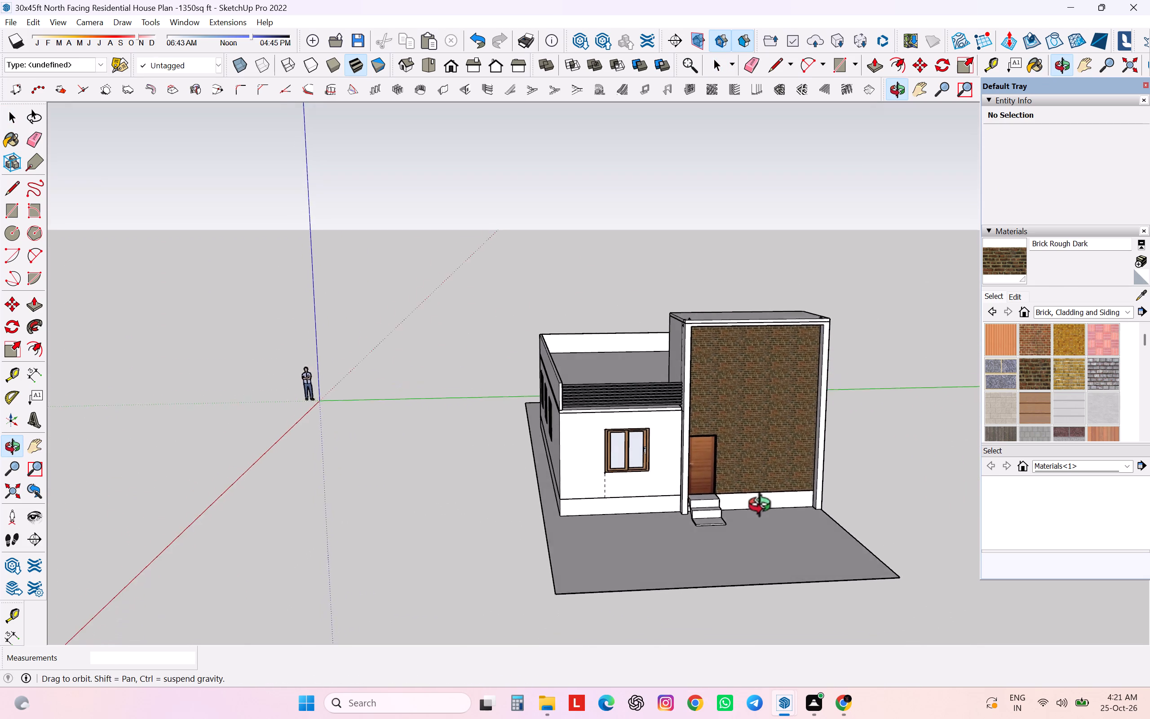
middle_click_drag(764, 507, 697, 607)
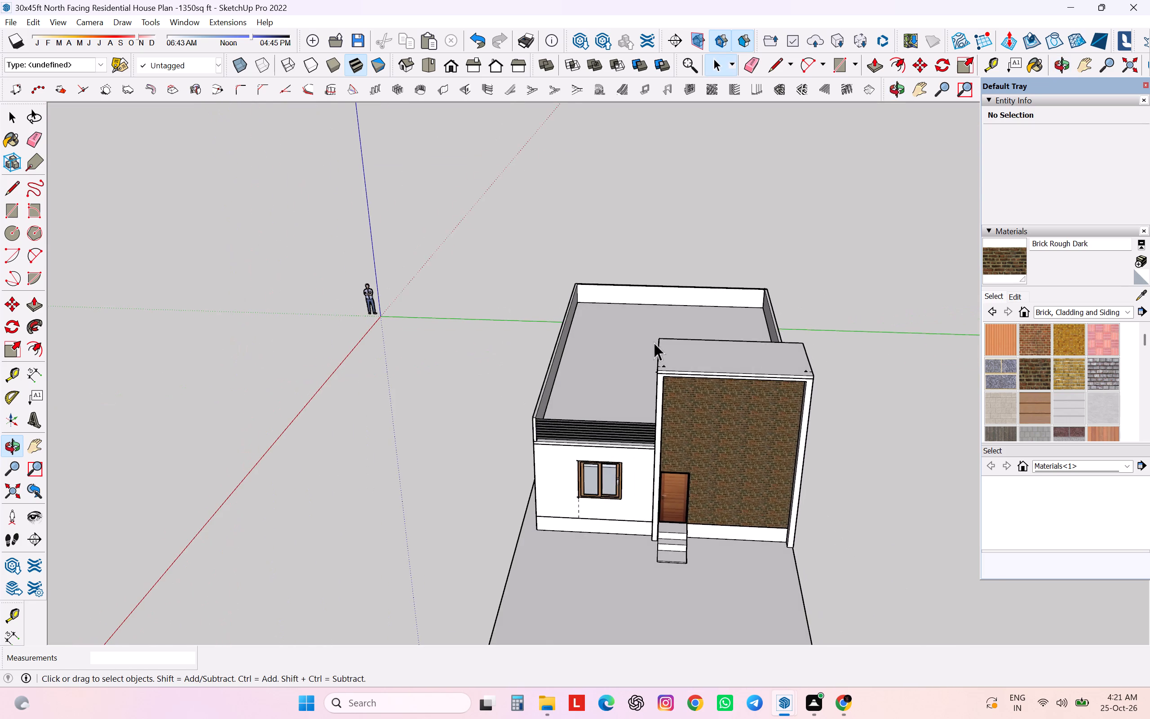
scroll(653, 327, "up", 5)
middle_click_drag(689, 475, 761, 469)
scroll(734, 415, "up", 1)
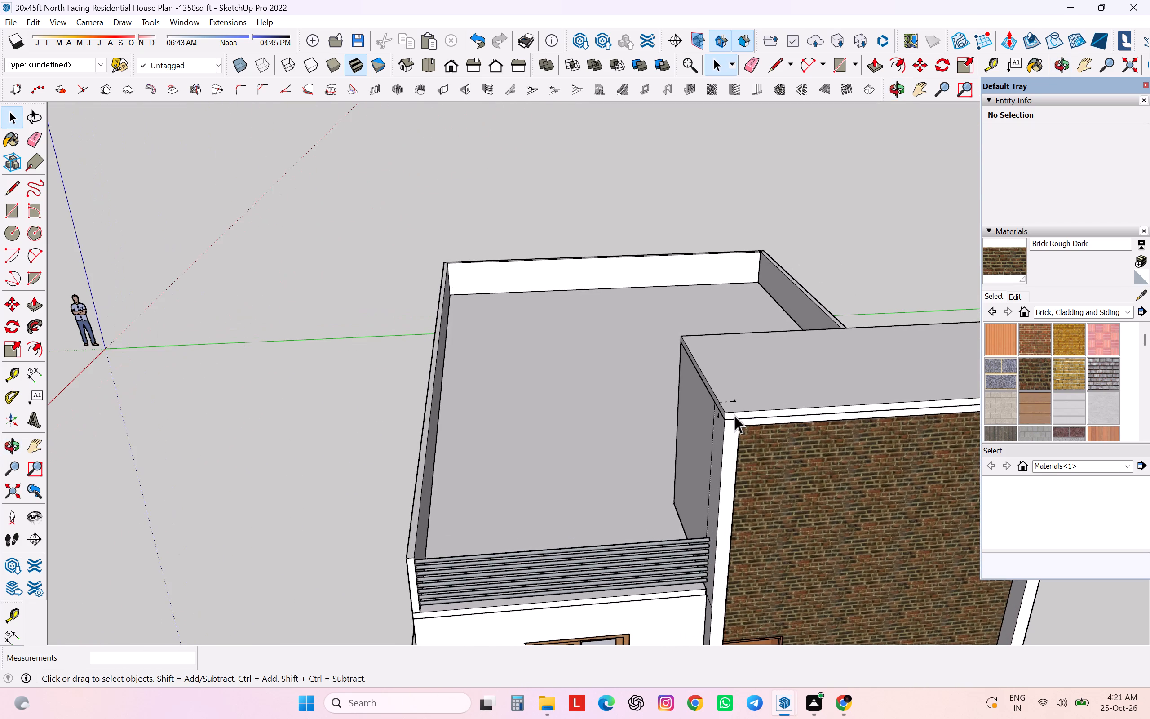
scroll(734, 415, "up", 7)
left_click(734, 424)
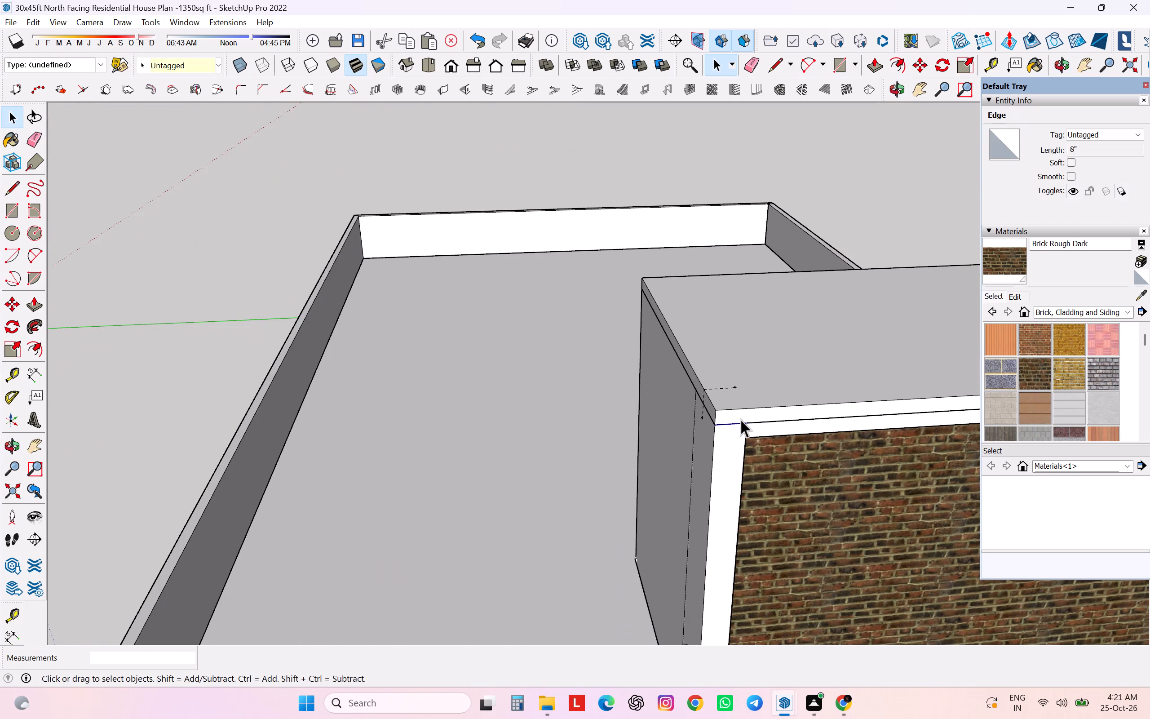
scroll(740, 419, "down", 5)
scroll(576, 399, "down", 6)
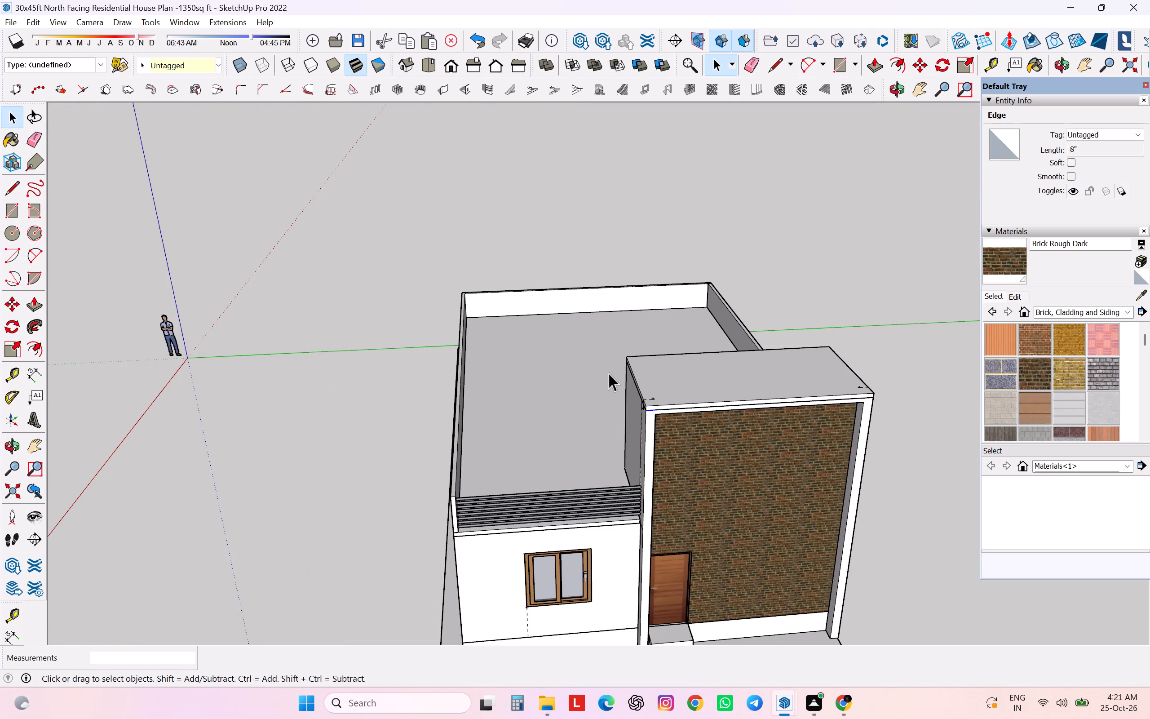
left_click(974, 259)
left_click(943, 280)
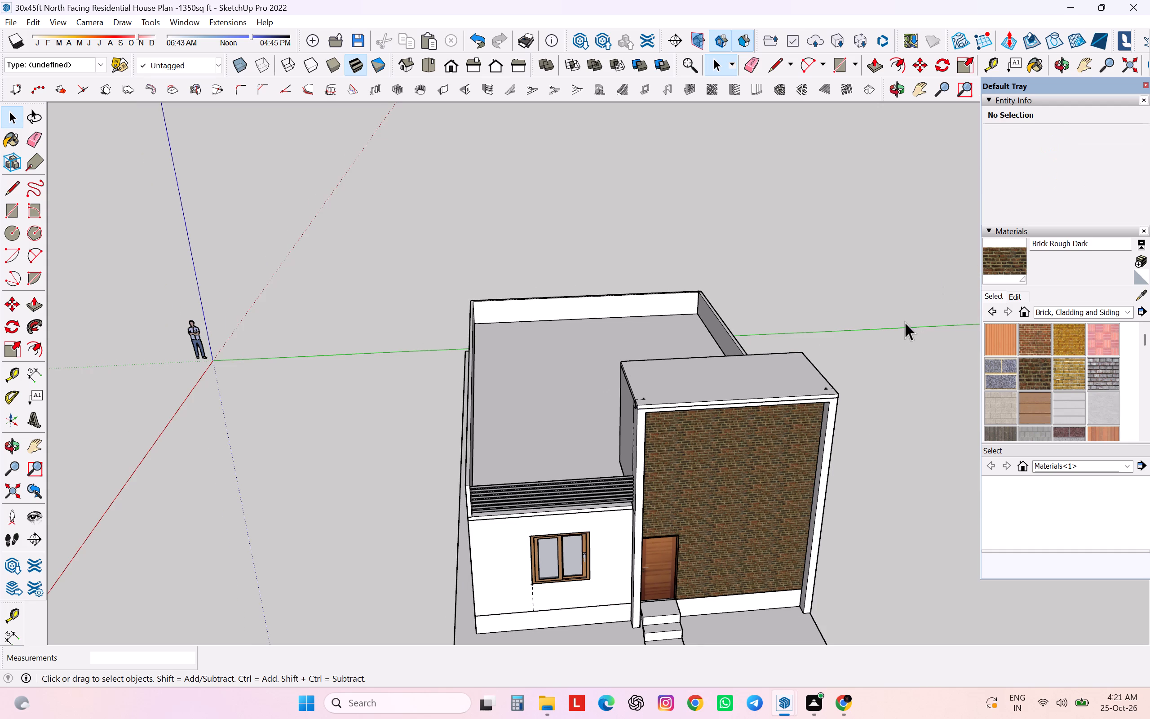
middle_click_drag(904, 323, 821, 194)
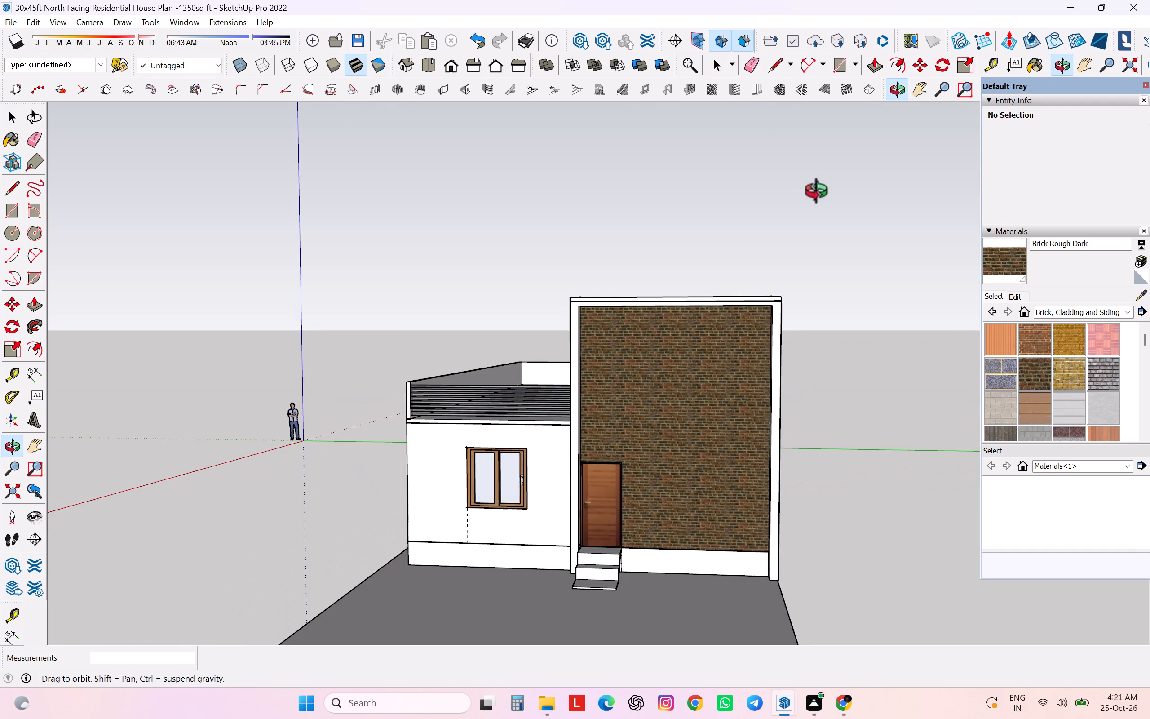
middle_click_drag(821, 194, 816, 194)
scroll(814, 186, "down", 7)
middle_click_drag(799, 252, 779, 352)
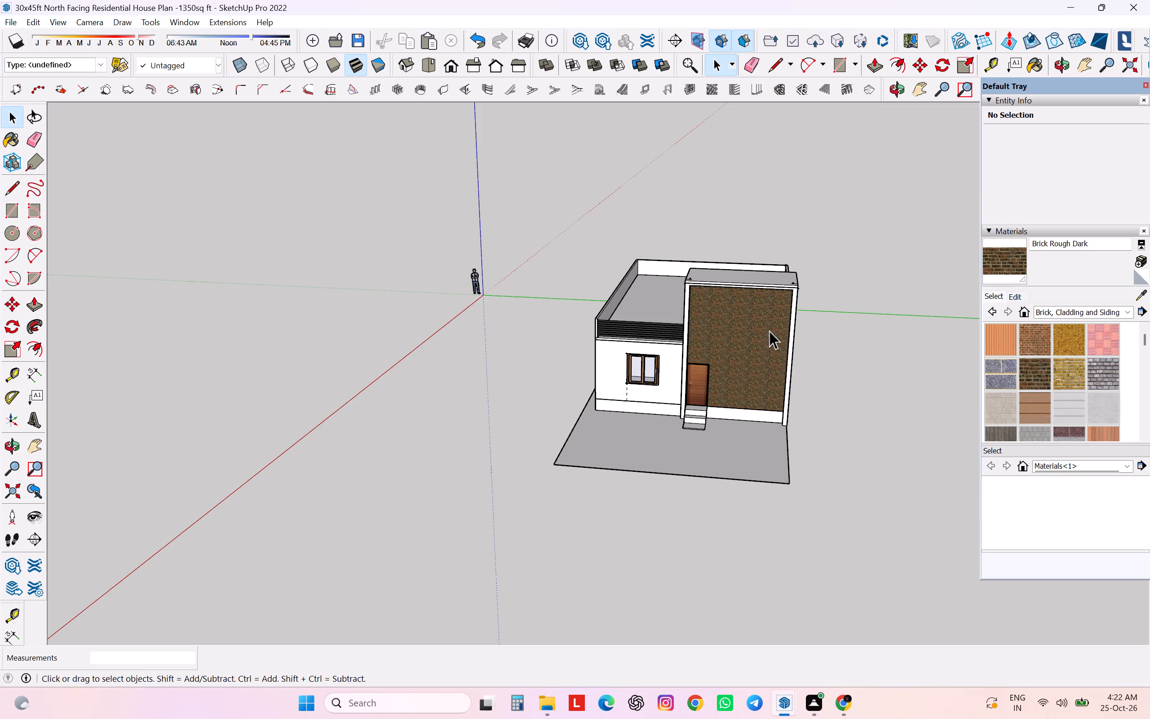
Delete the dashed guide running from the front window's lower corner down to the plinth.
scroll(678, 482, "up", 5)
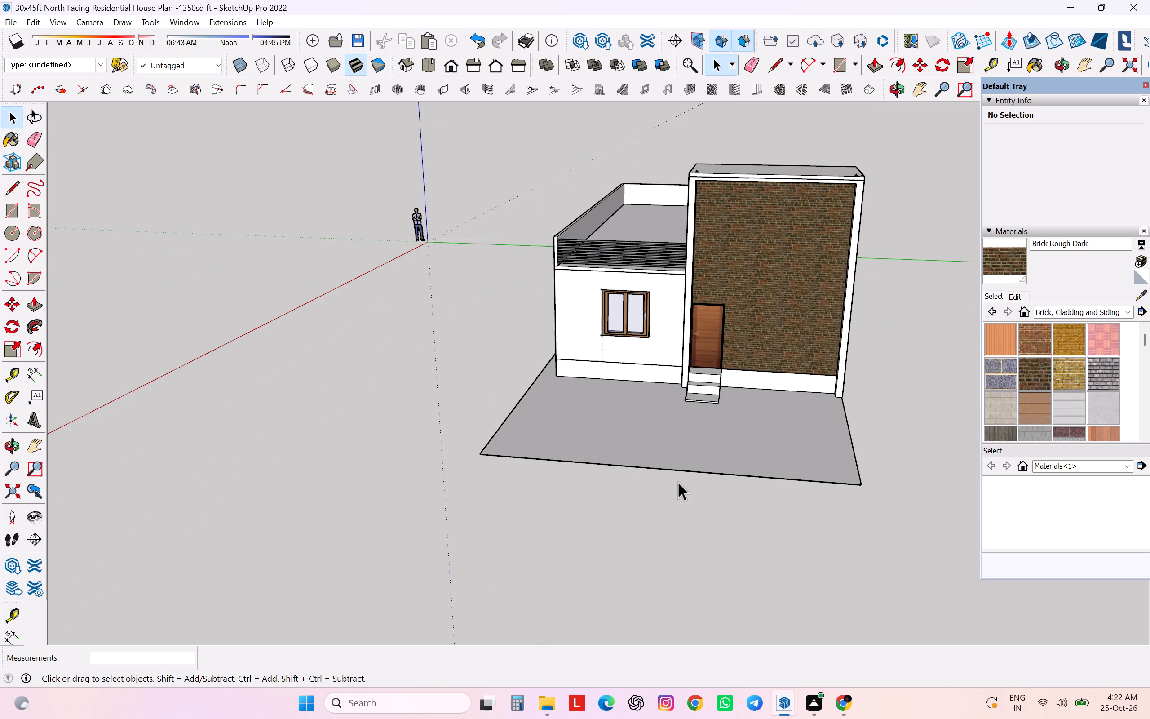
scroll(678, 482, "up", 1)
middle_click_drag(679, 466, 703, 435)
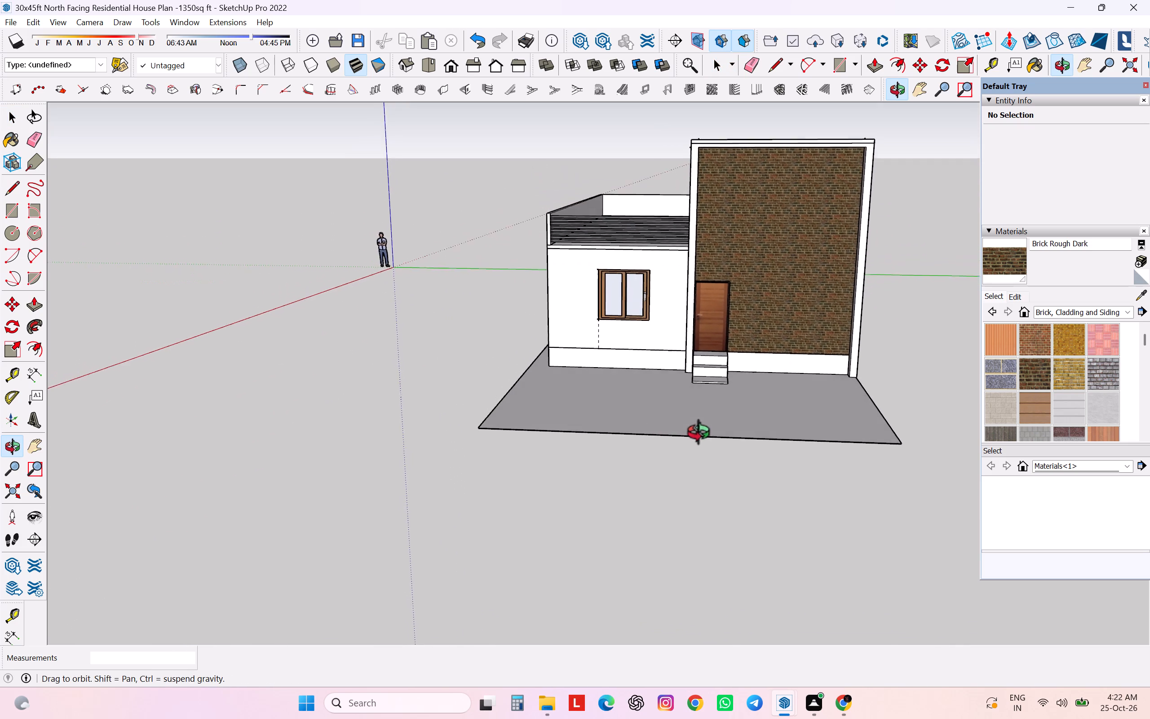
middle_click_drag(703, 435, 704, 441)
scroll(642, 349, "up", 6)
left_click(633, 262)
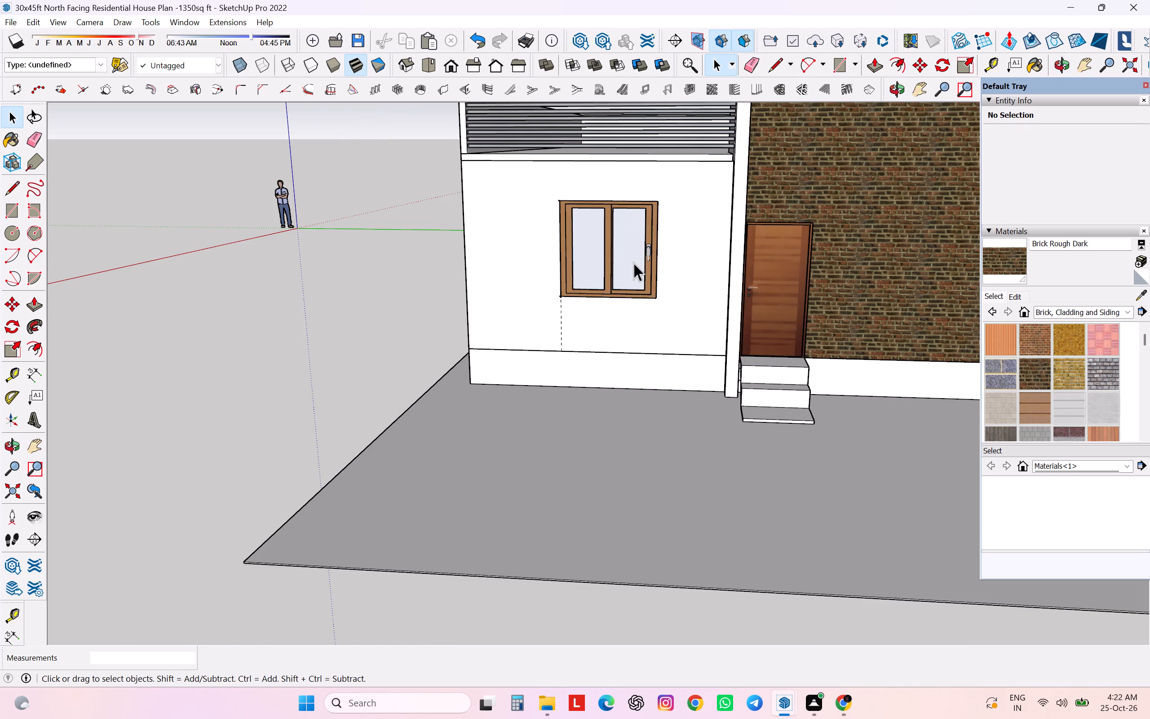
left_click(607, 491)
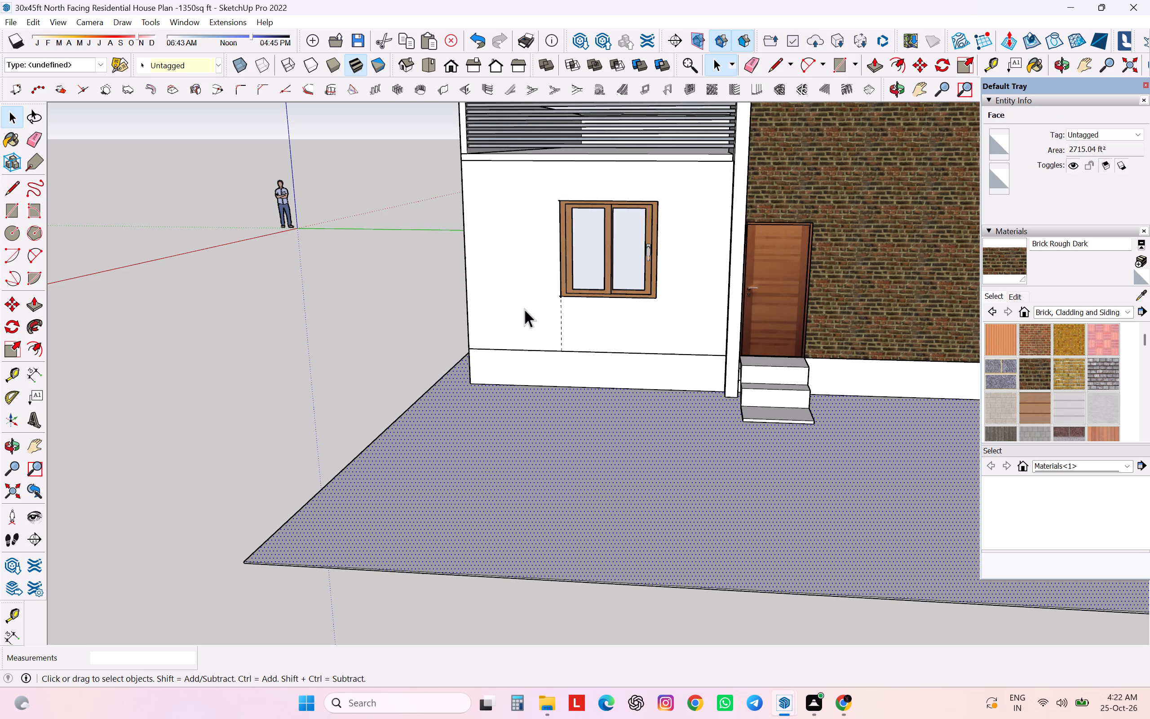
left_click(560, 333)
right_click(211, 372)
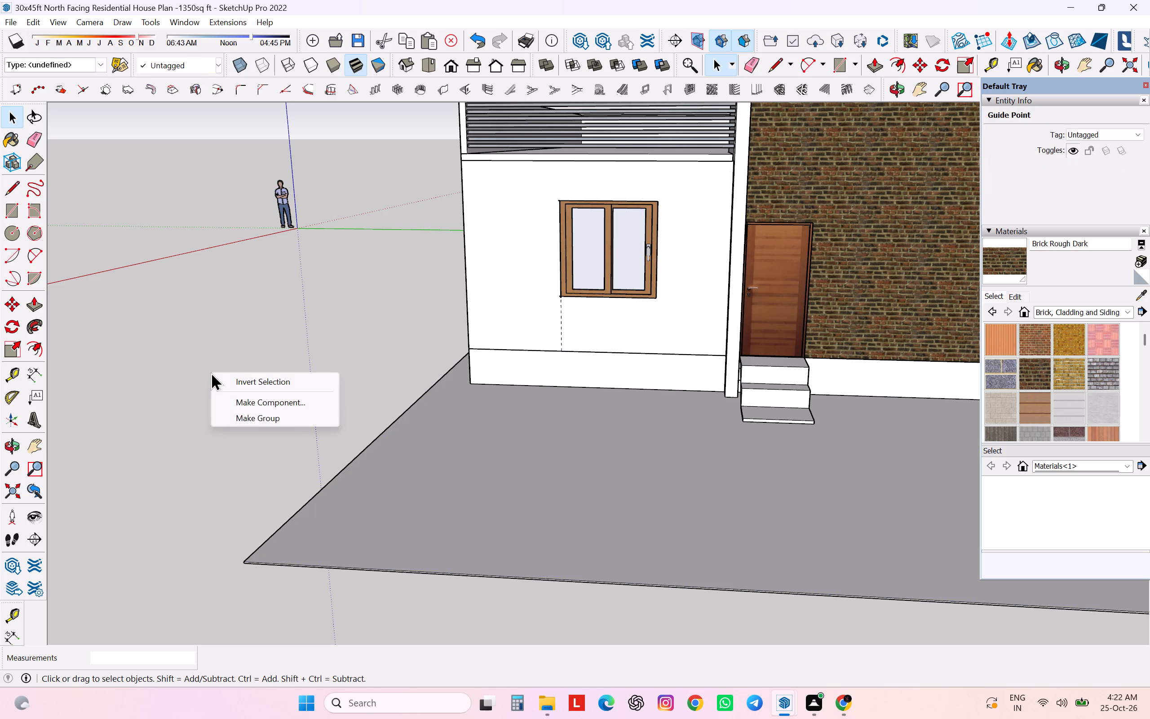
left_click(286, 291)
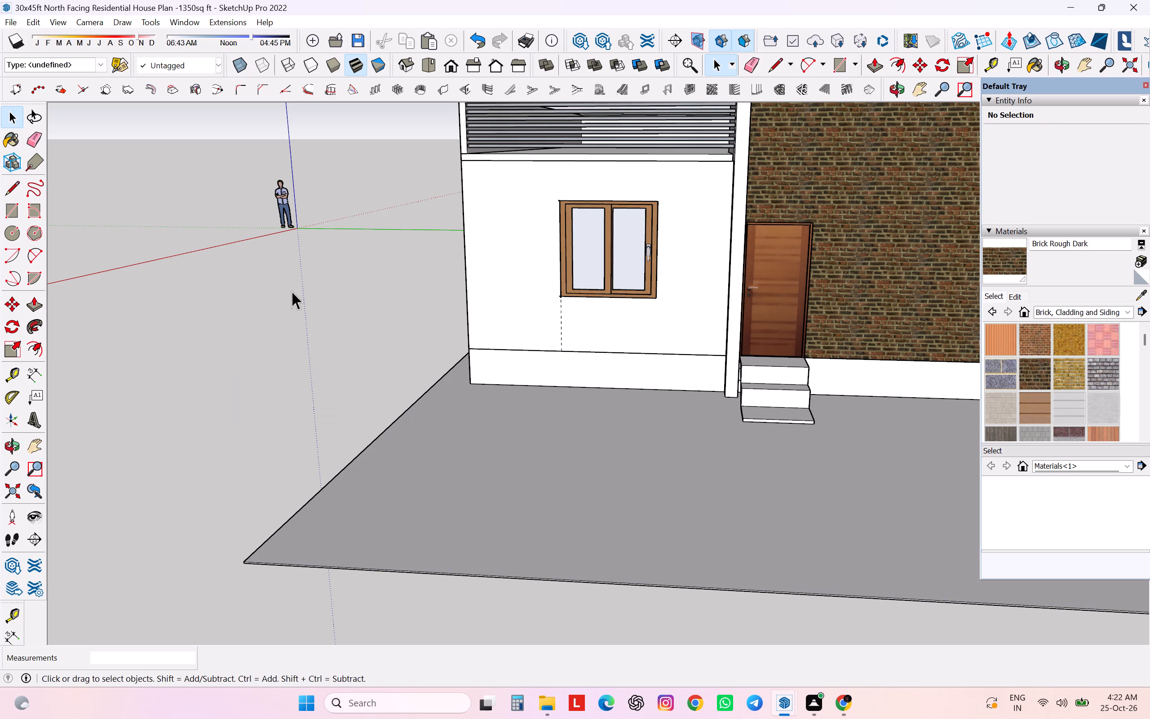
left_click(561, 307)
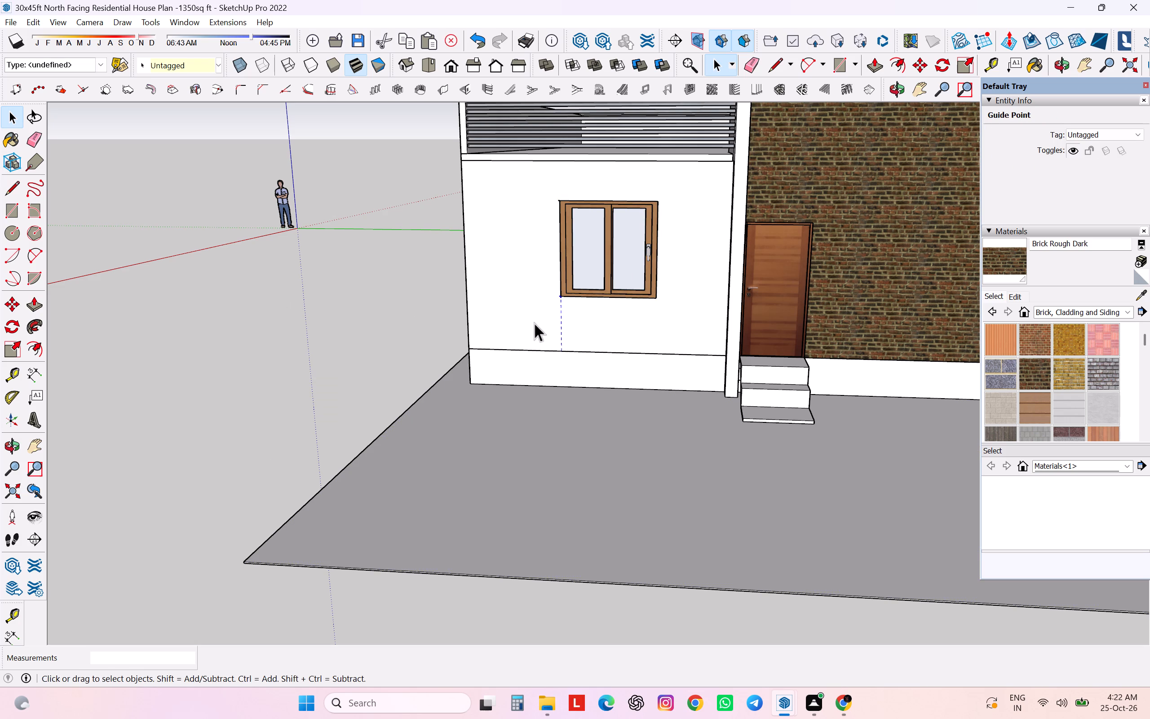
key("Delete")
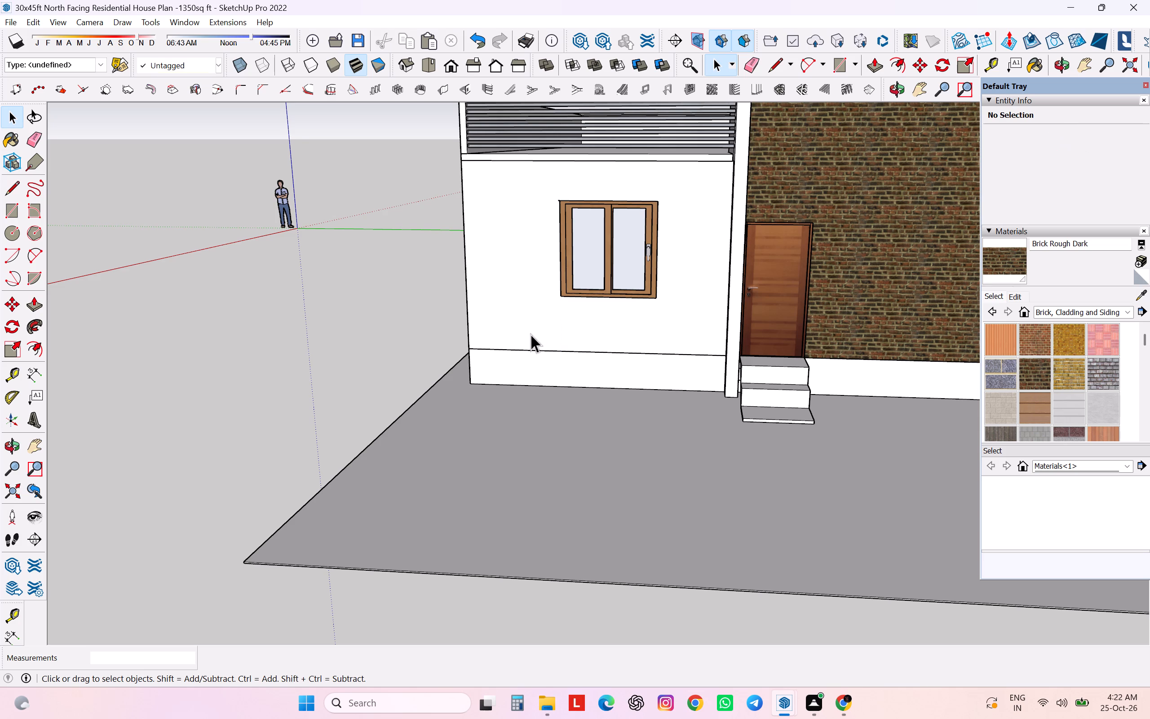
scroll(531, 334, "down", 6)
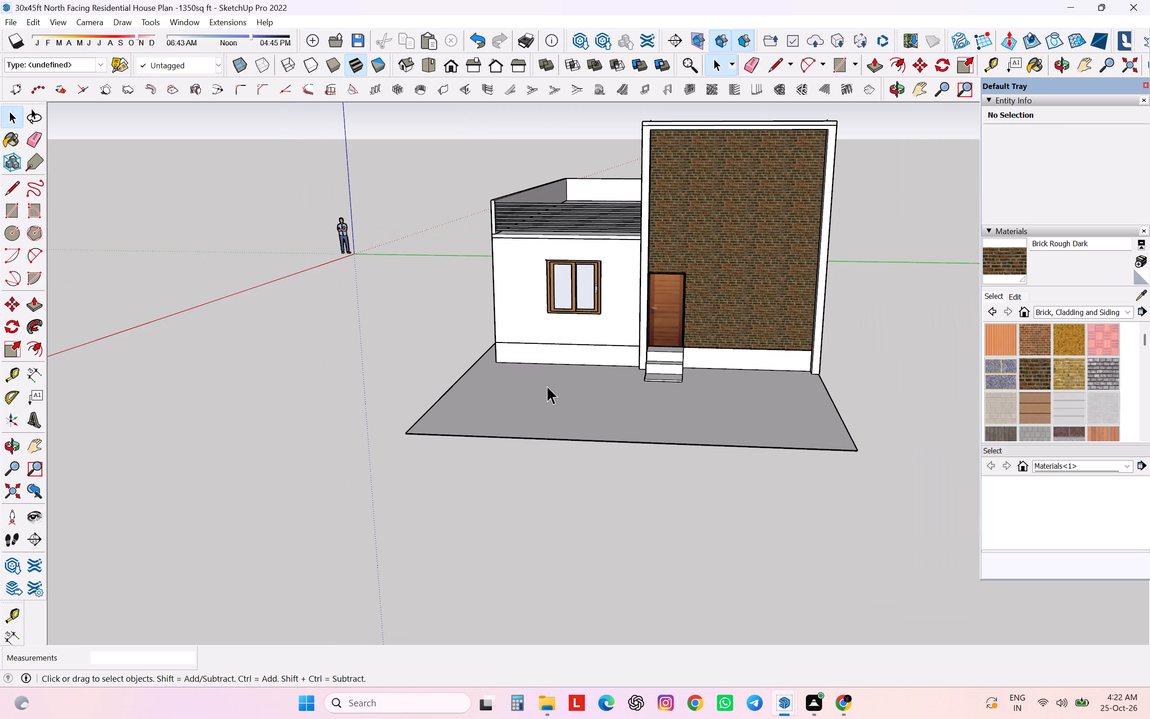
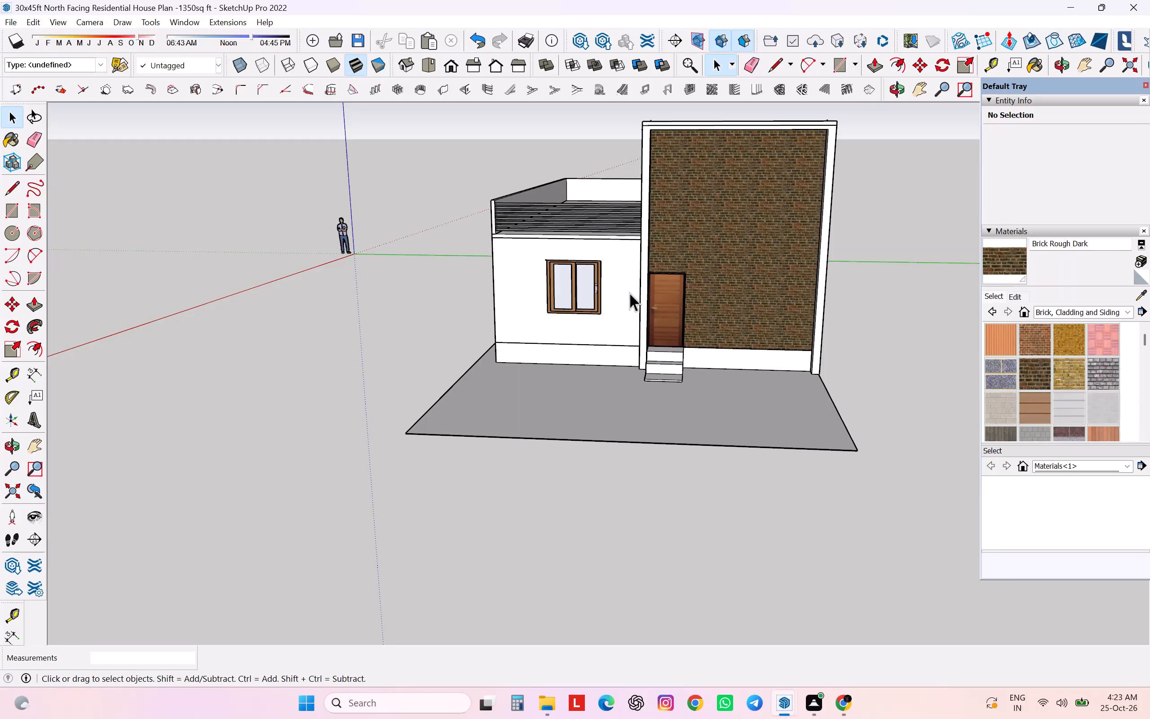
Scale the ground face along the green axis so it extends a short distance beyond the entrance block's side wall.
scroll(618, 291, "up", 3)
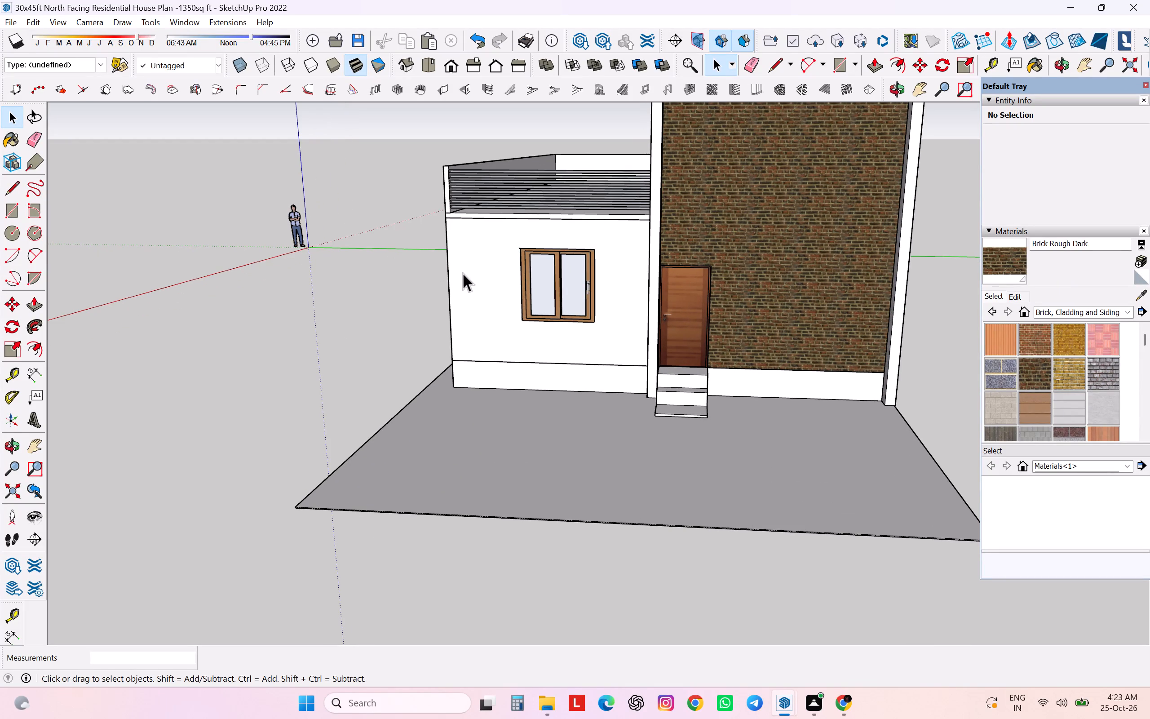
scroll(733, 384, "down", 2)
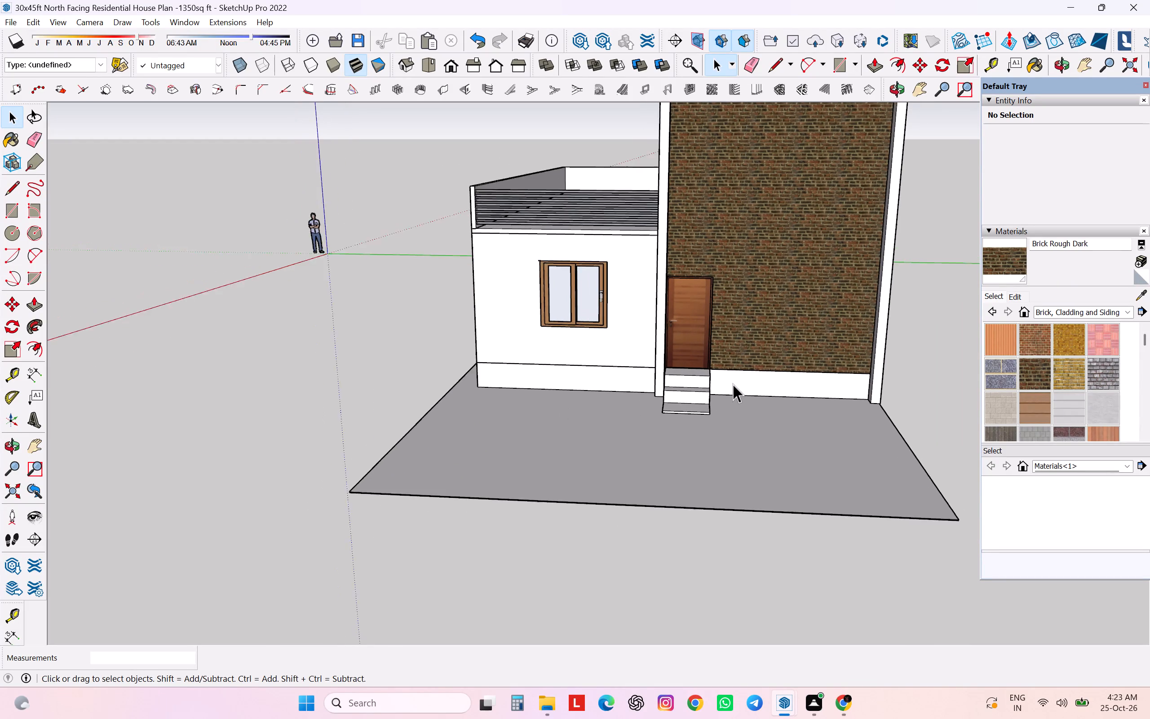
scroll(733, 384, "down", 1)
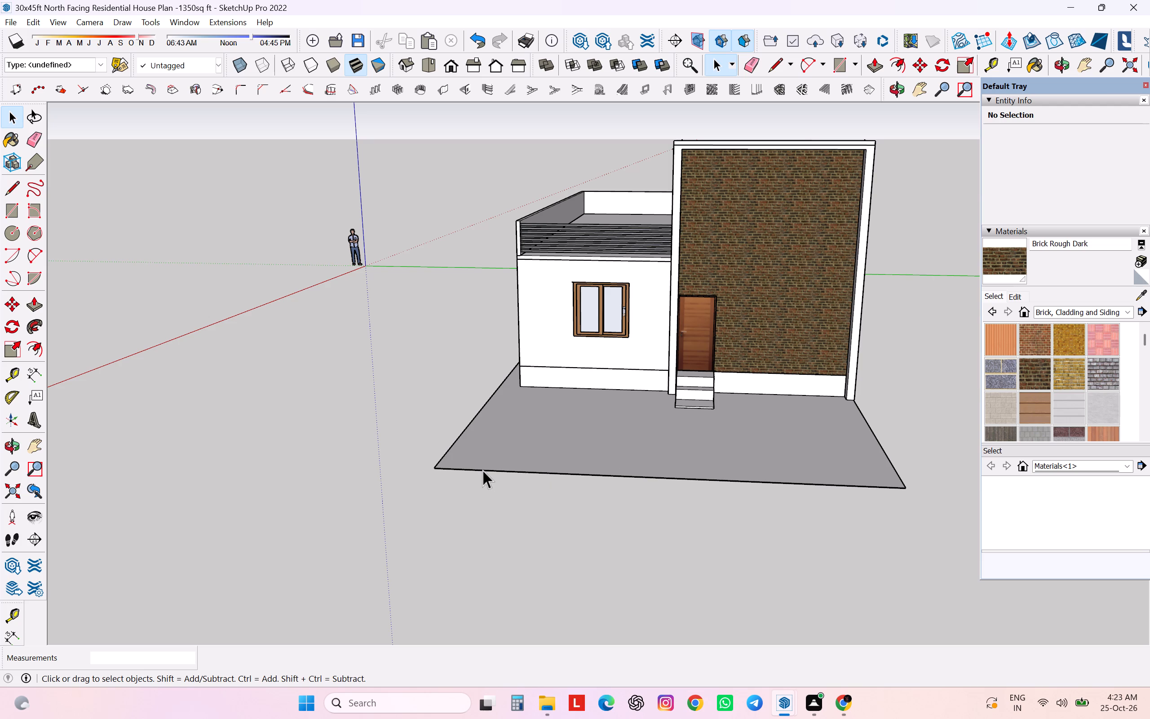
middle_click_drag(814, 451, 820, 530)
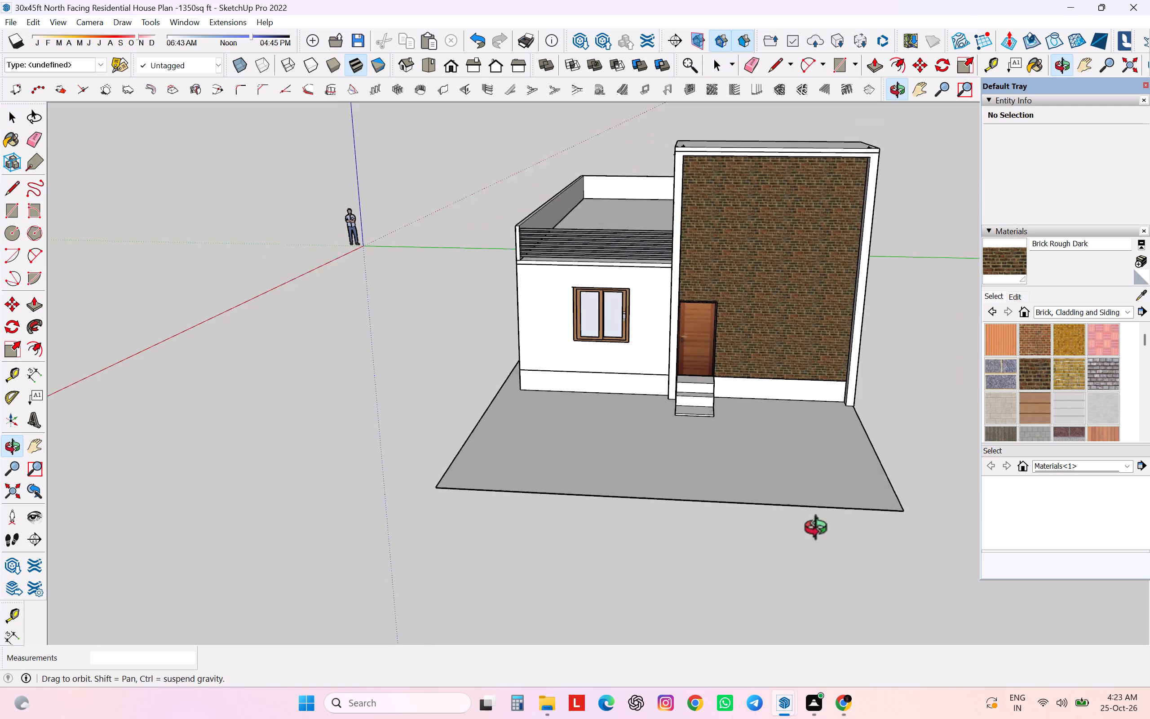
middle_click_drag(820, 530, 822, 562)
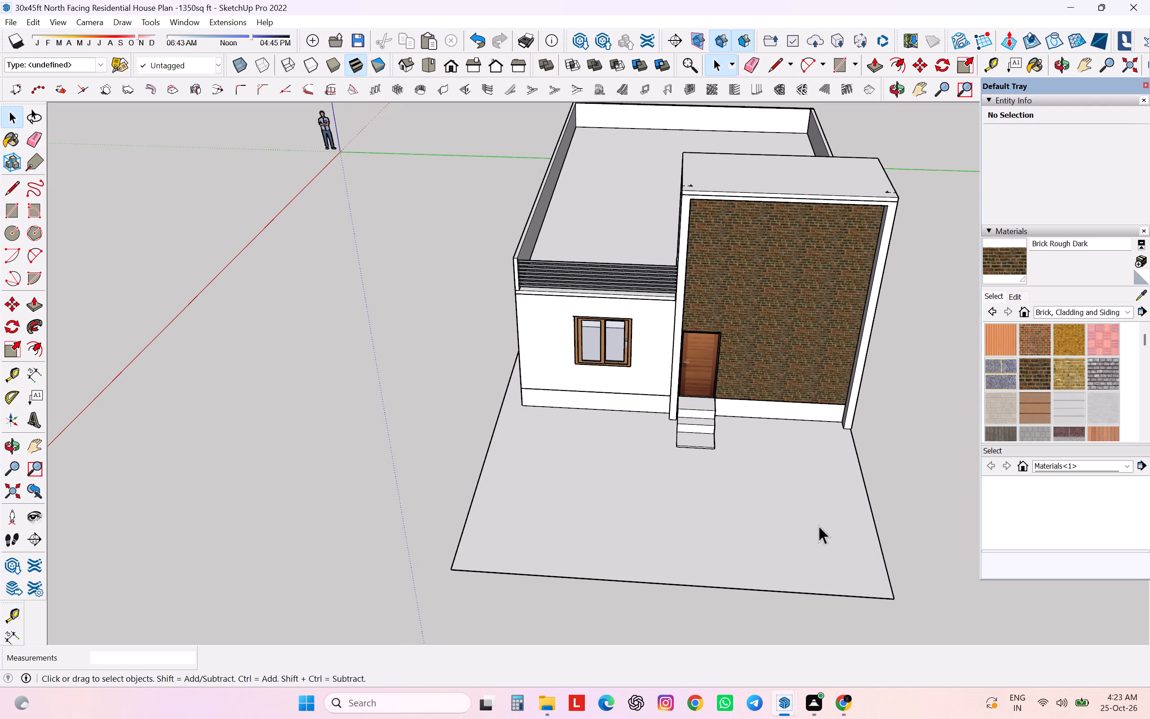
scroll(886, 531, "down", 1)
middle_click_drag(879, 531, 849, 535)
left_click(841, 540)
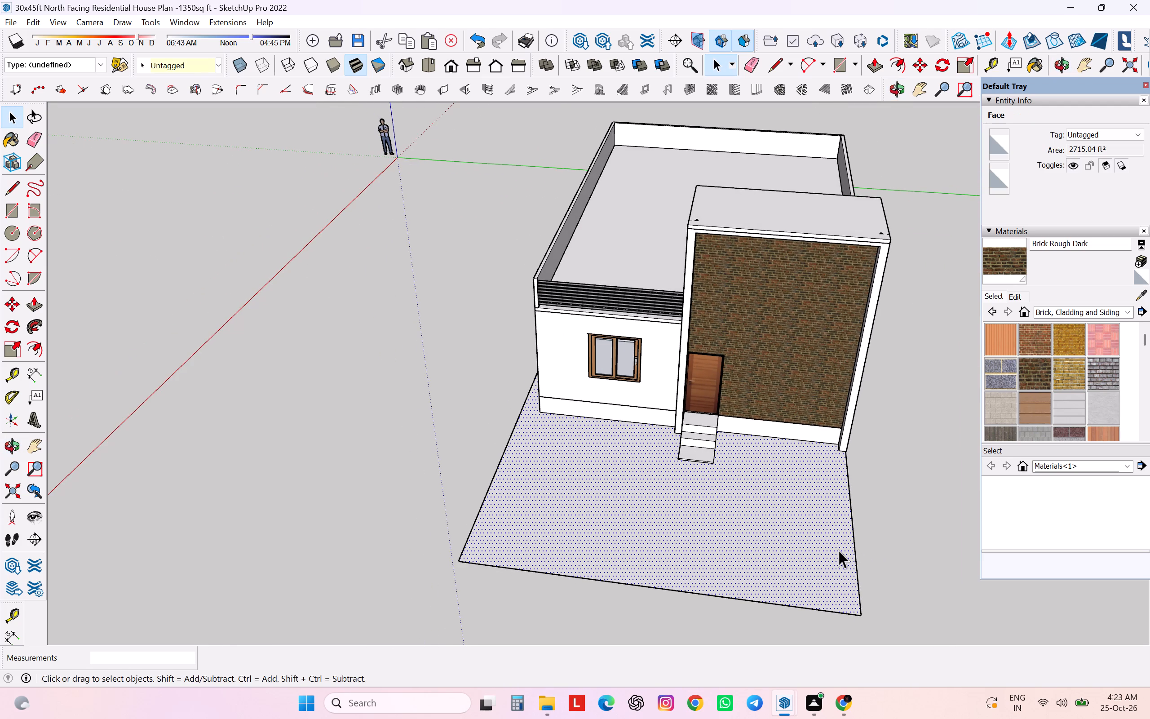
left_click(4, 353)
middle_click_drag(858, 492, 770, 486)
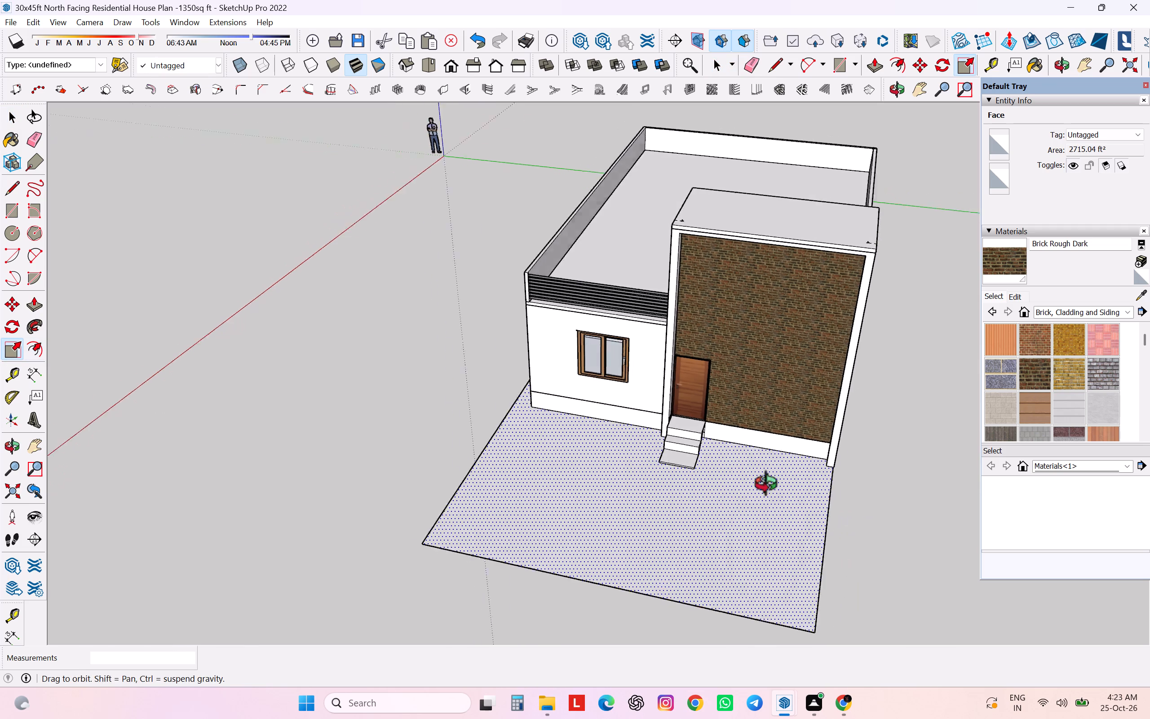
middle_click_drag(770, 486, 651, 463)
left_click(872, 411)
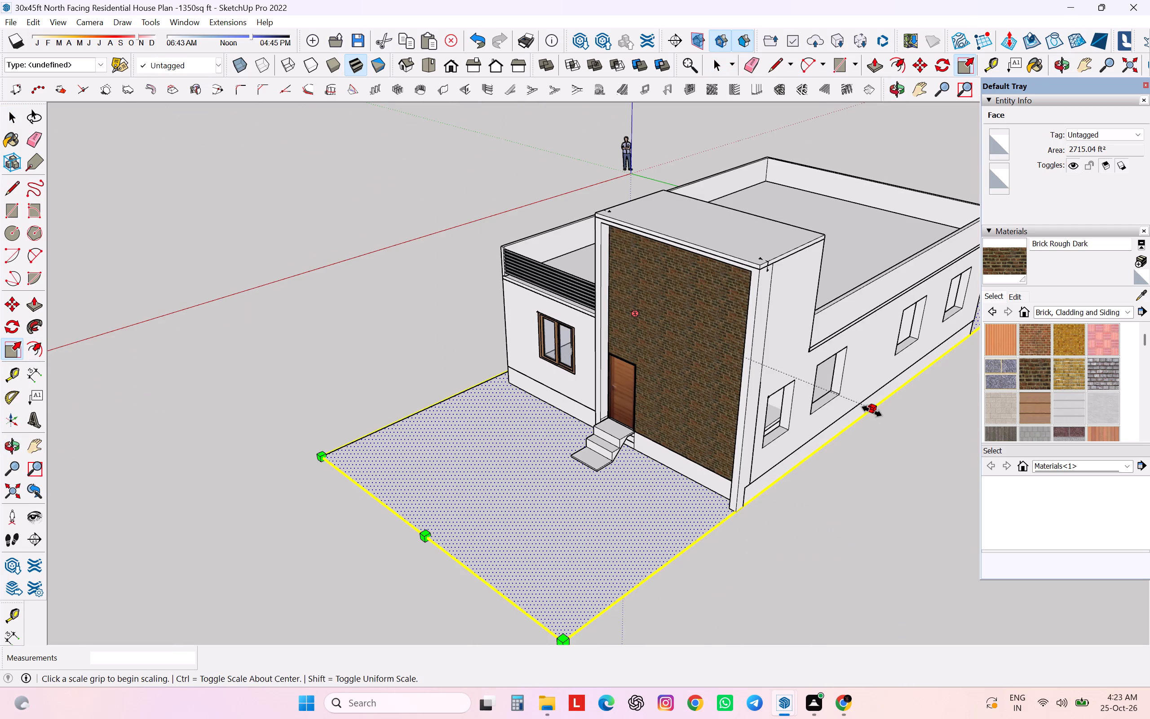
left_click_drag(876, 408, 880, 410)
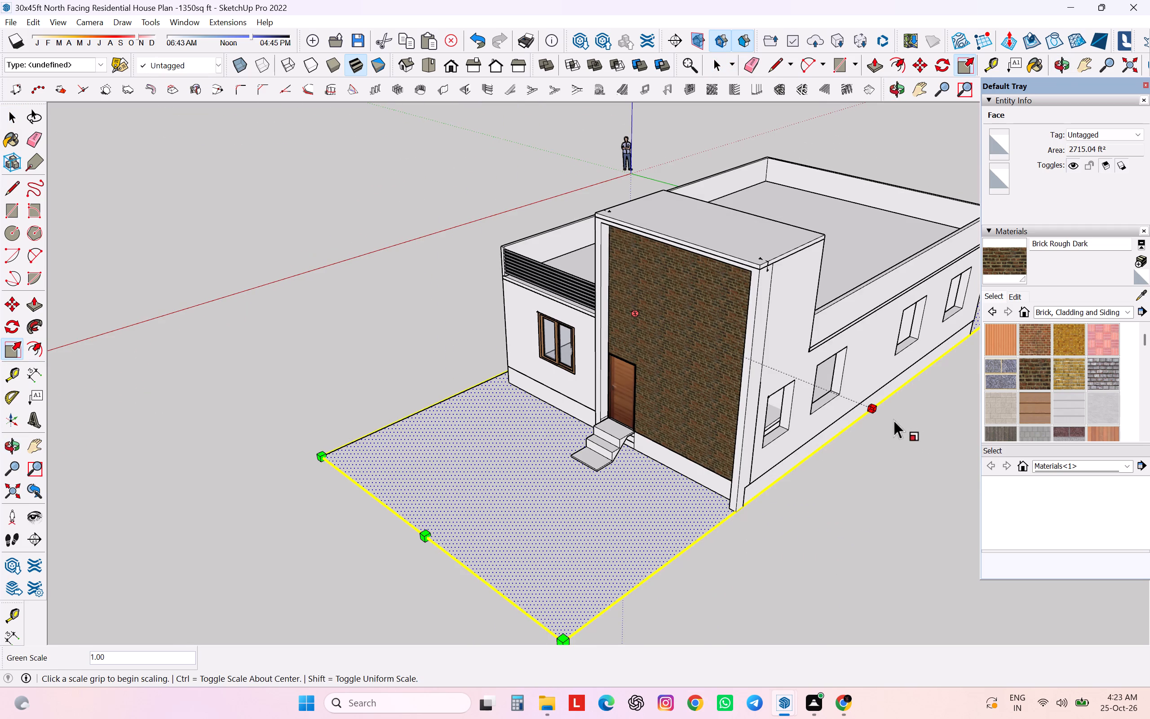
left_click_drag(874, 408, 927, 435)
scroll(867, 492, "down", 3)
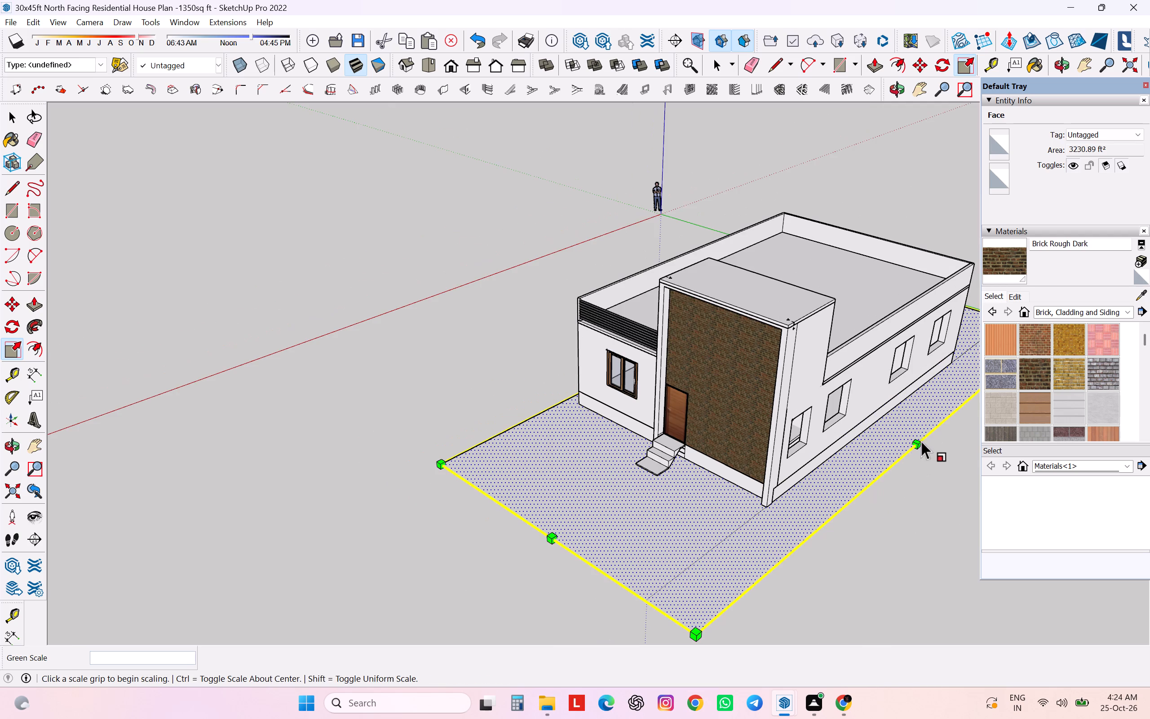
left_click_drag(920, 444, 904, 434)
scroll(891, 502, "down", 1)
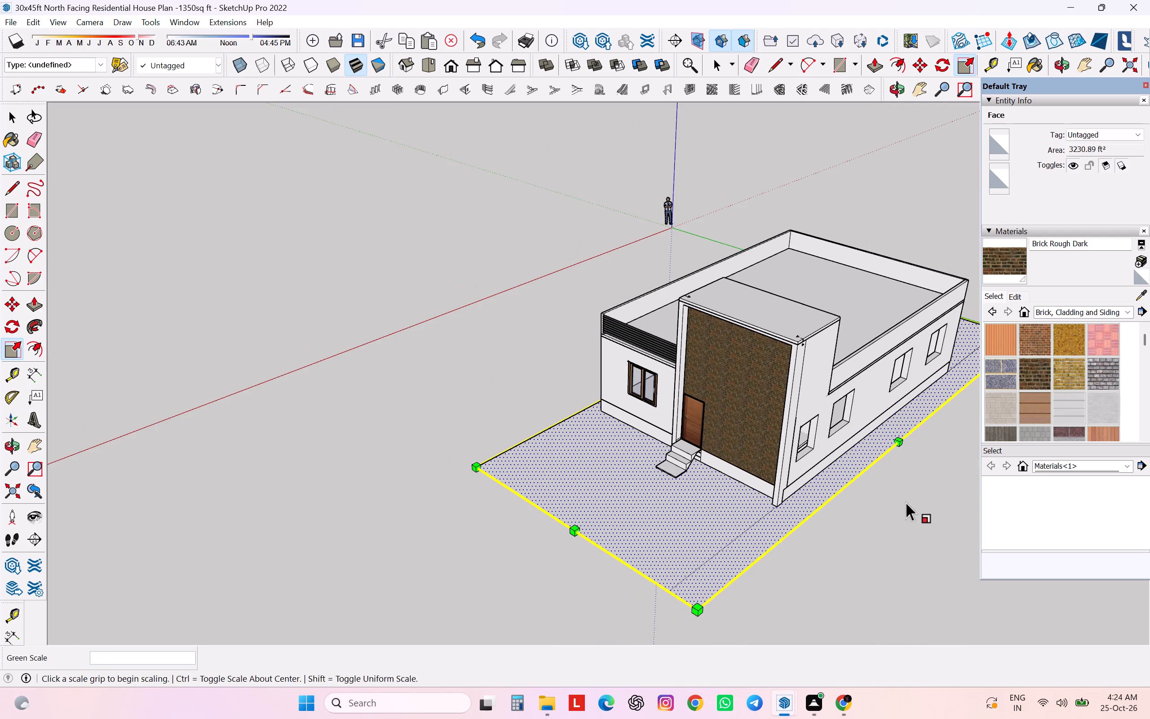
Copy the frontmost window of the opposite side wall into the second opening from the front on the entrance block's side wall.
middle_click_drag(934, 497, 1031, 482)
scroll(846, 529, "down", 5)
middle_click_drag(843, 518, 688, 399)
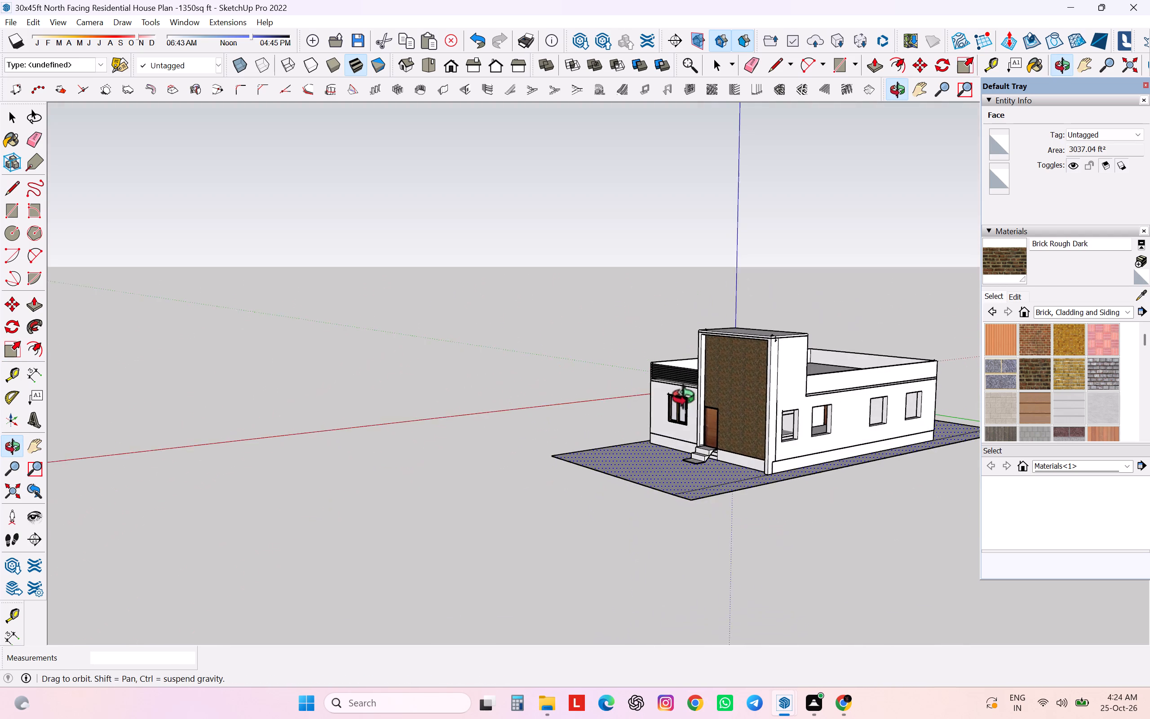
middle_click_drag(688, 399, 1050, 524)
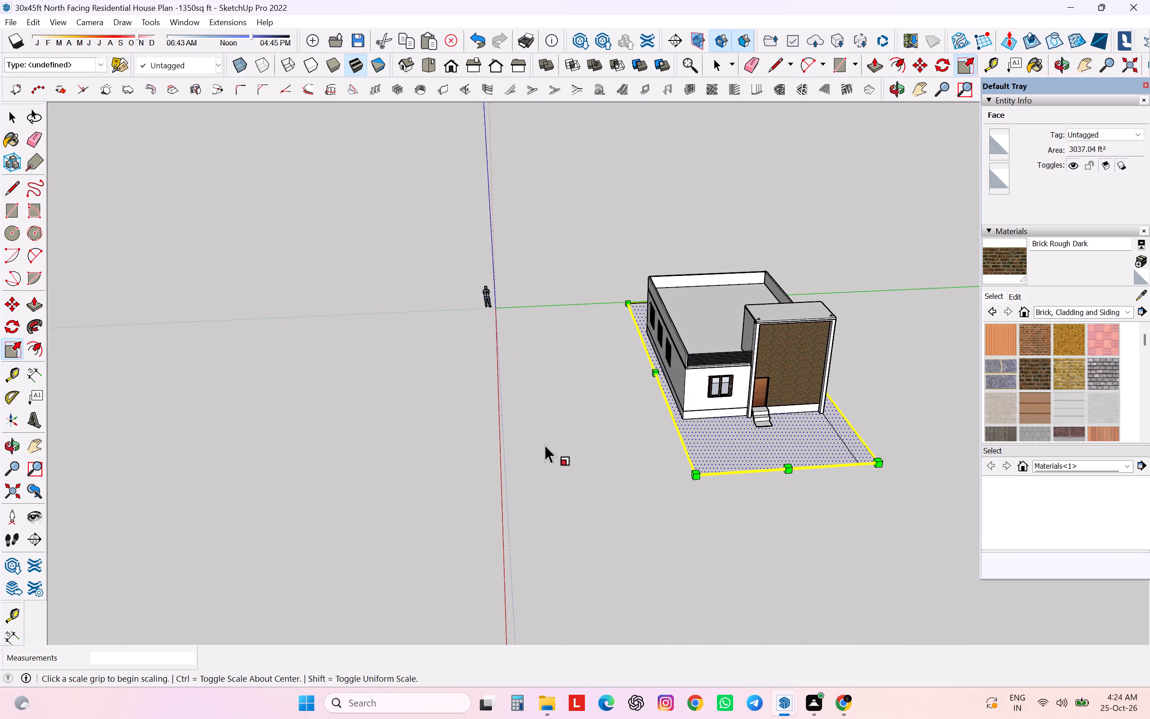
key("space")
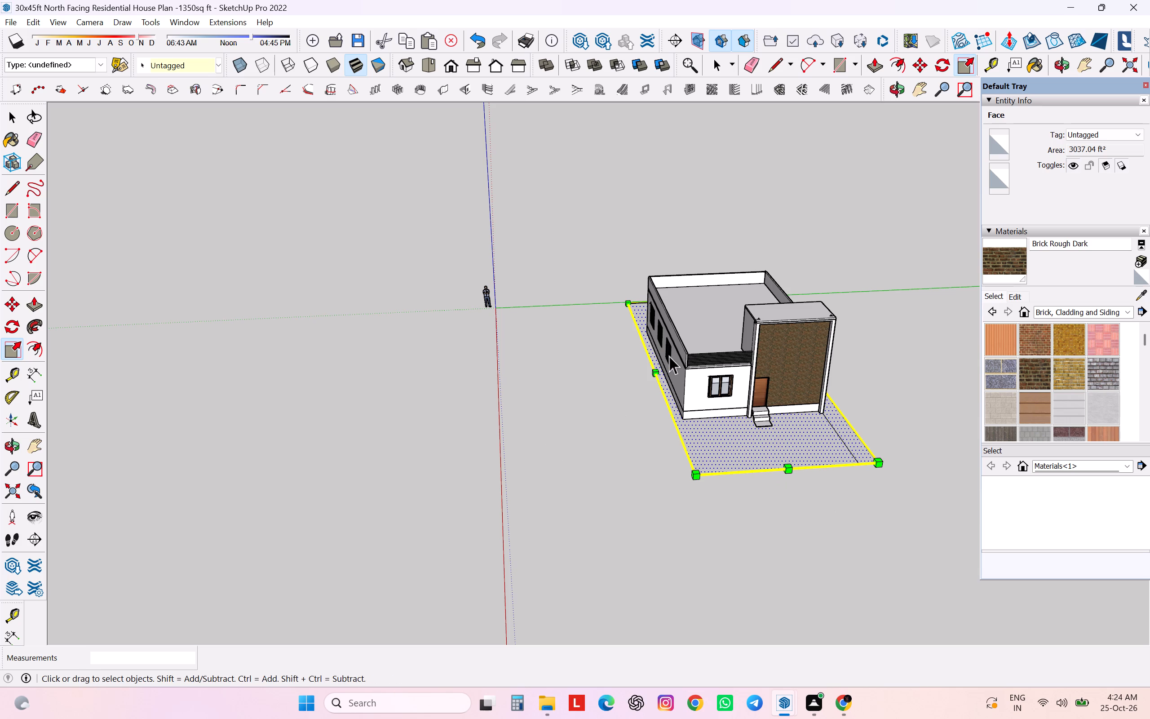
left_click(669, 355)
key("m")
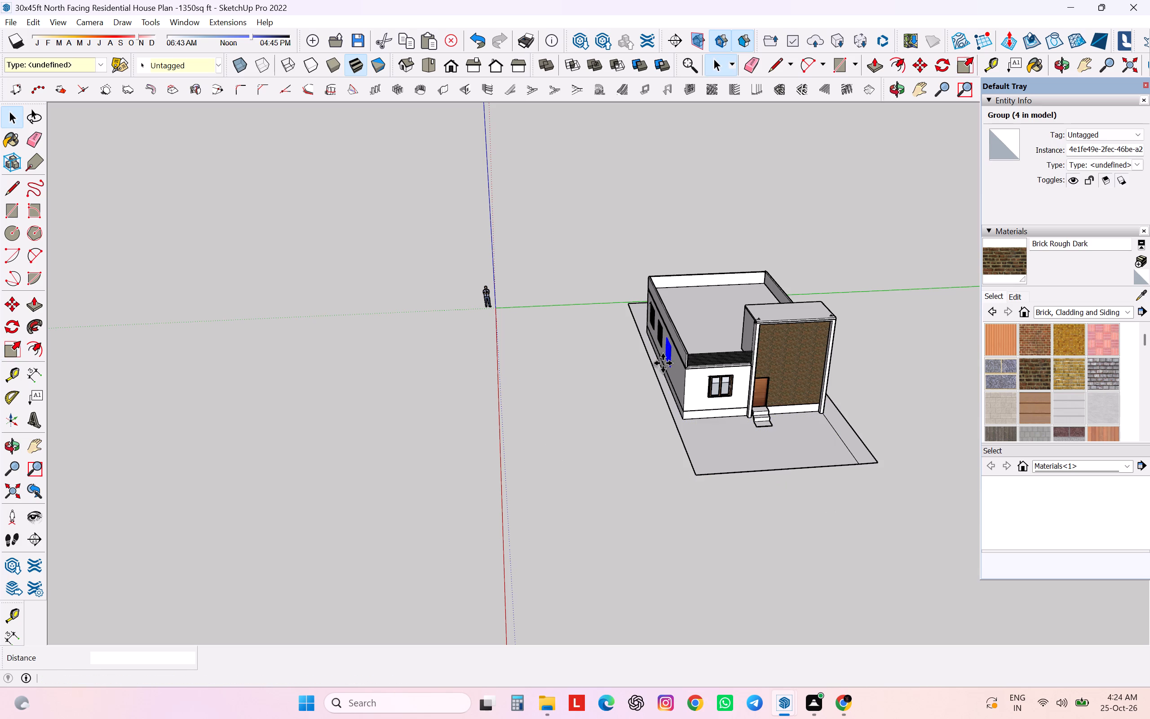
scroll(661, 363, "up", 12)
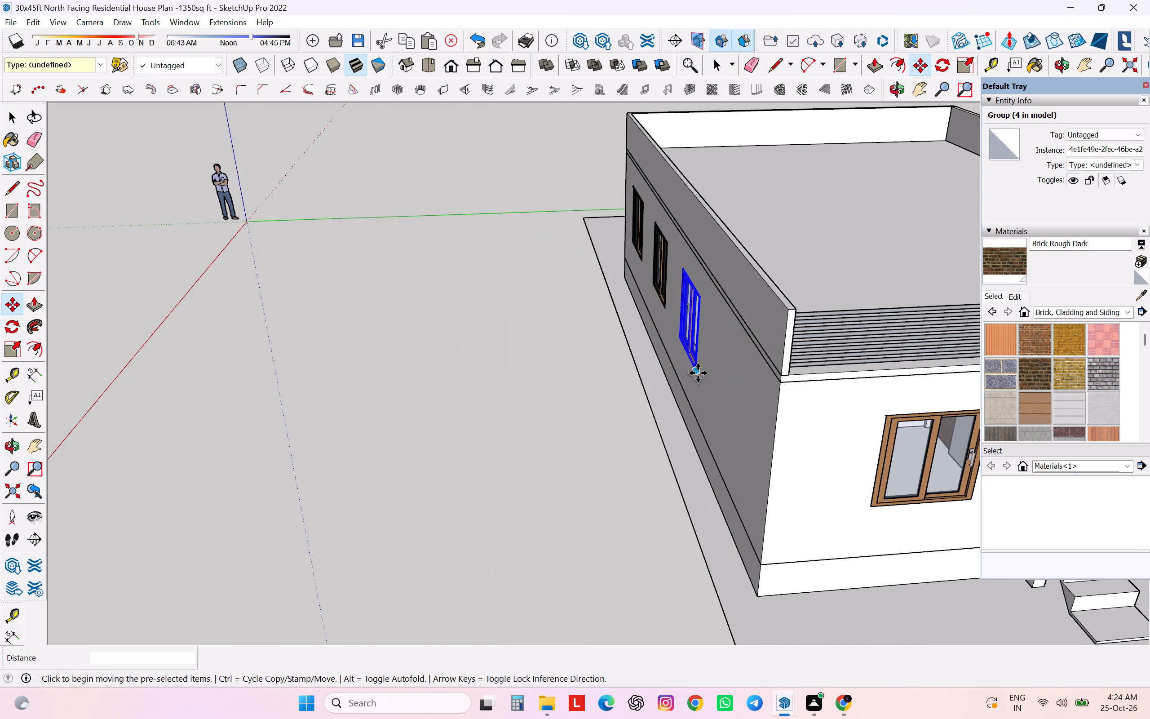
left_click(698, 373)
scroll(688, 375, "down", 5)
middle_click_drag(724, 403, 240, 1)
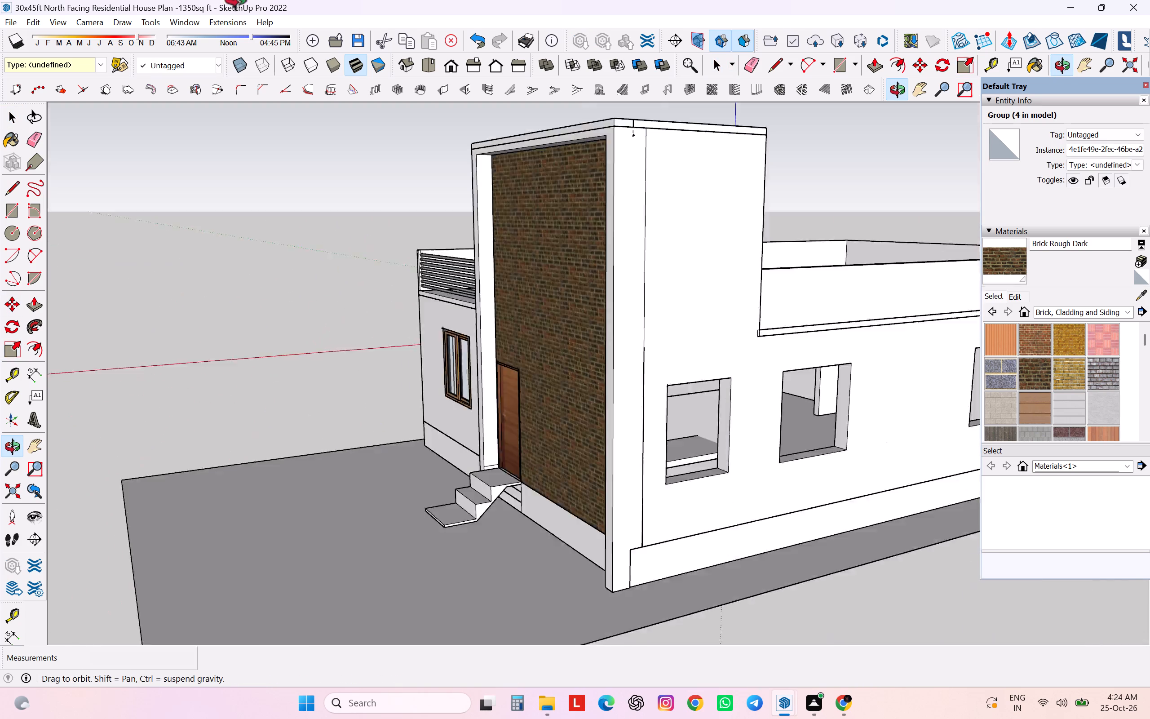
middle_click_drag(240, 1, 219, 0)
scroll(219, 0, "up", 1)
scroll(219, 0, "down", 8)
scroll(587, 280, "down", 2)
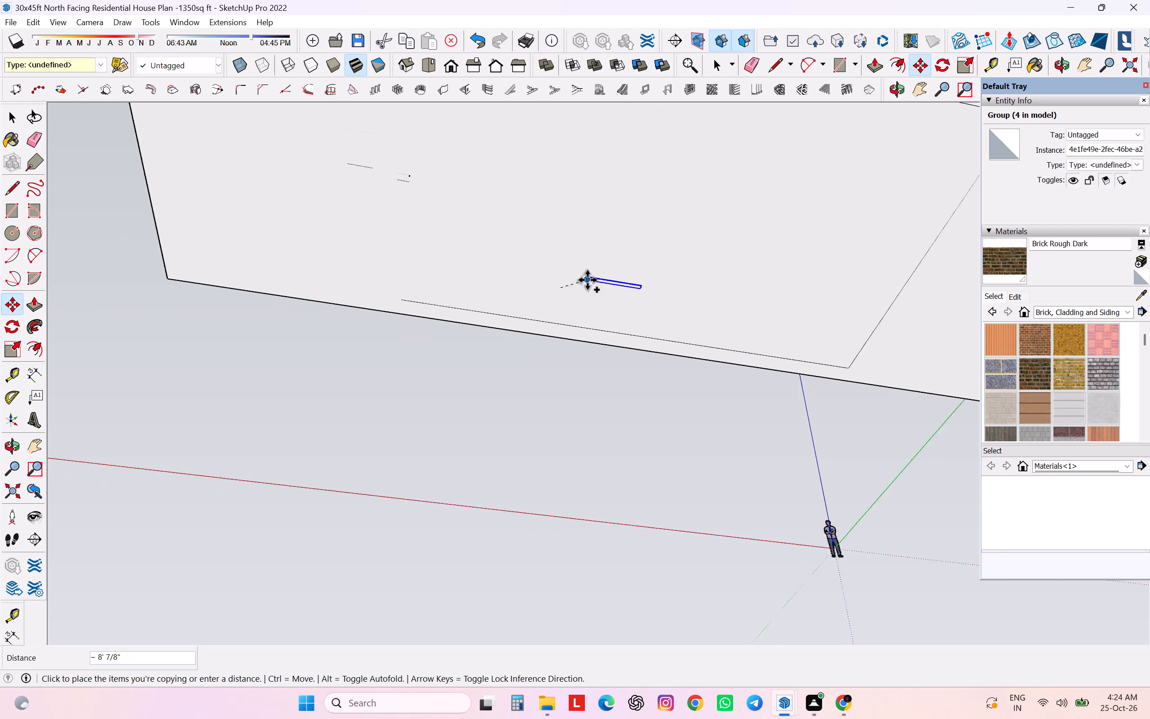
scroll(587, 280, "down", 11)
middle_click_drag(606, 298, 623, 526)
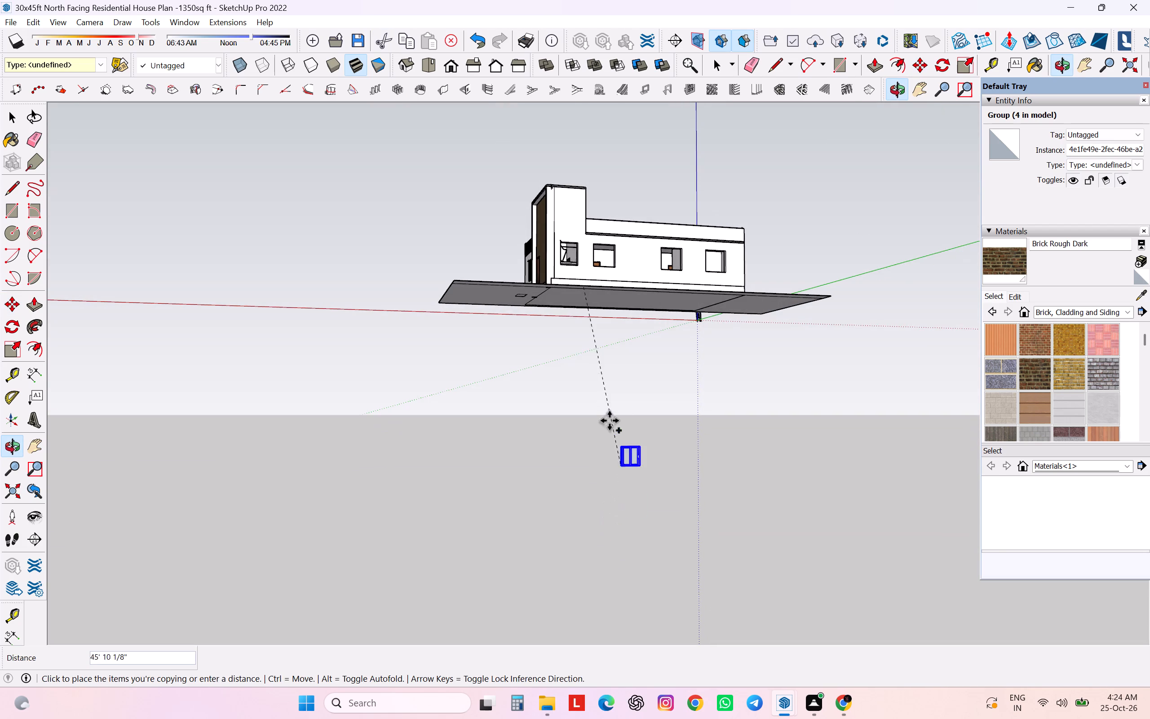
scroll(554, 261, "up", 15)
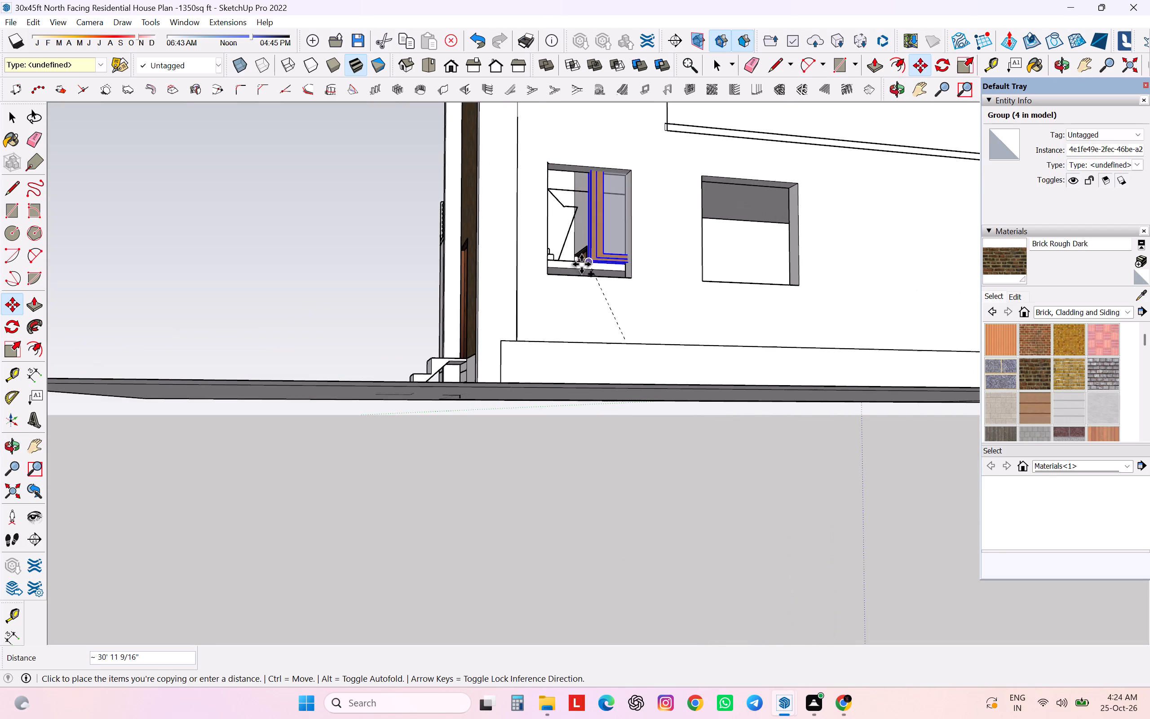
left_click(705, 277)
Move the copied window about 3 15/16" inward so its frame sits flush with the outer wall face.
middle_click_drag(729, 280, 558, 363)
scroll(558, 363, "down", 1)
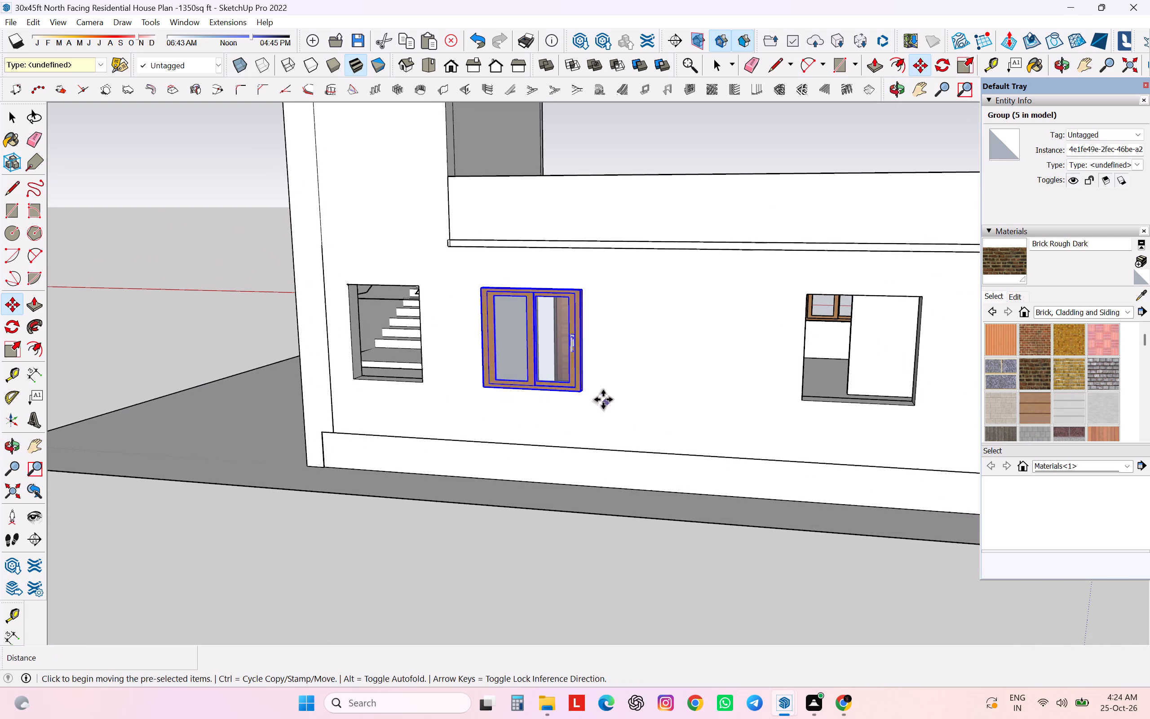
middle_click_drag(584, 388, 442, 402)
scroll(582, 387, "up", 1)
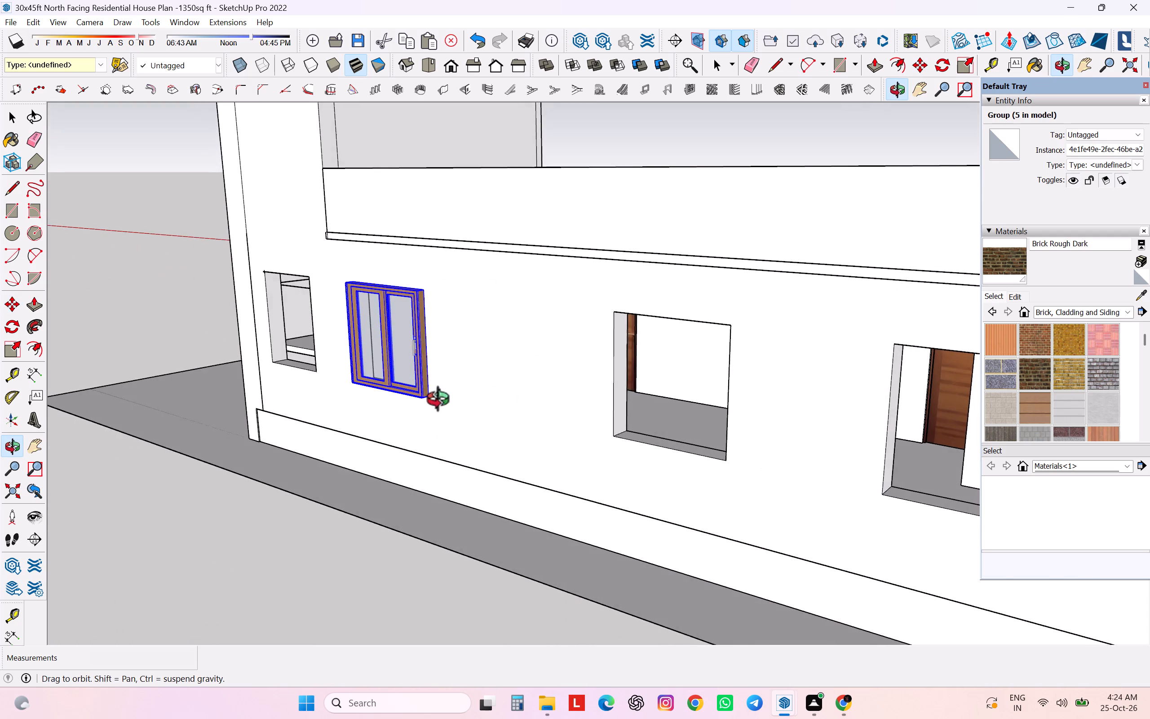
middle_click_drag(442, 402, 443, 401)
scroll(440, 395, "up", 11)
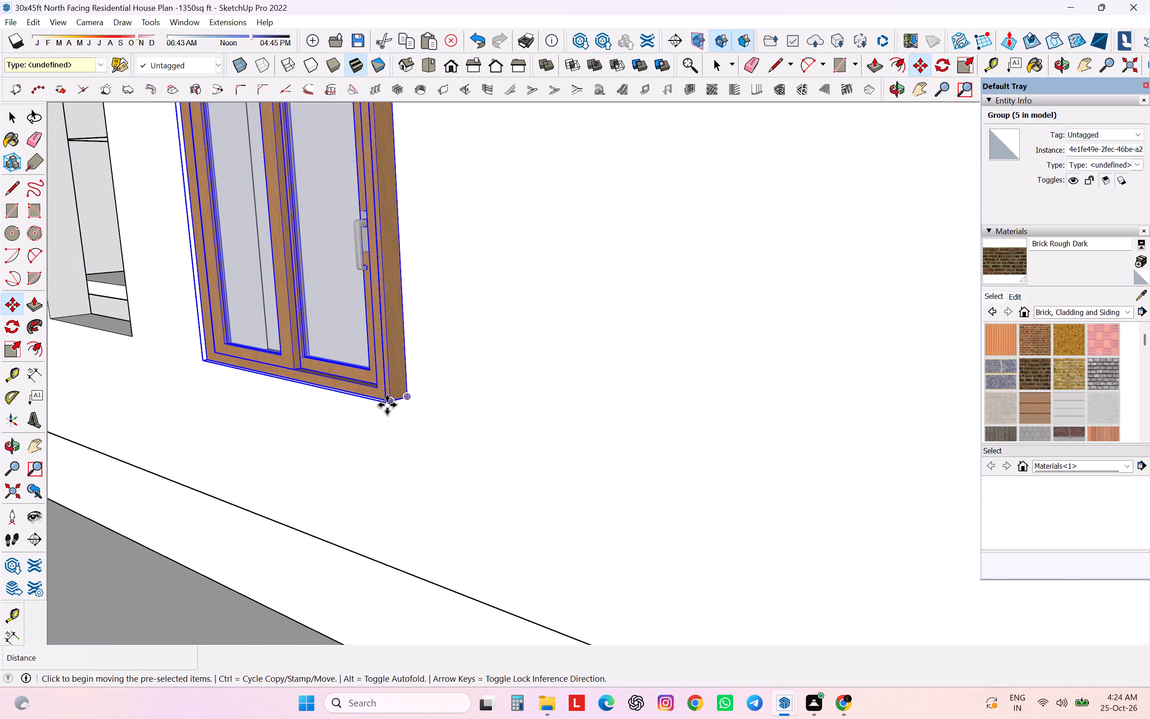
left_click(385, 404)
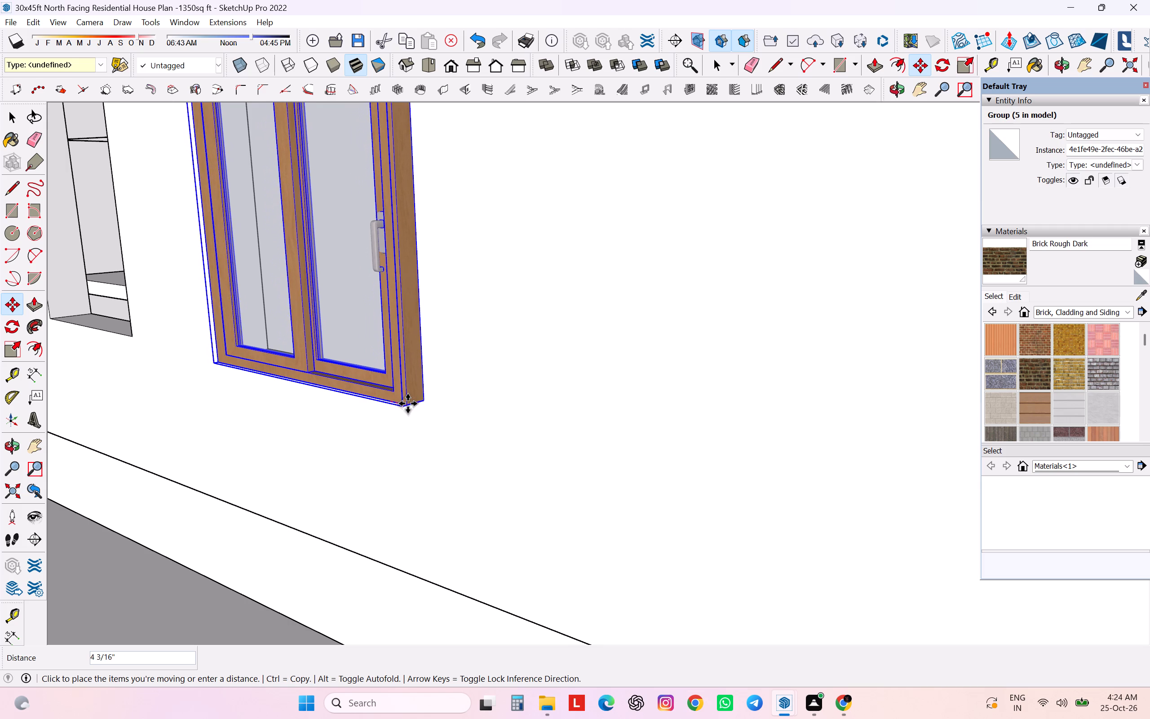
left_click(409, 393)
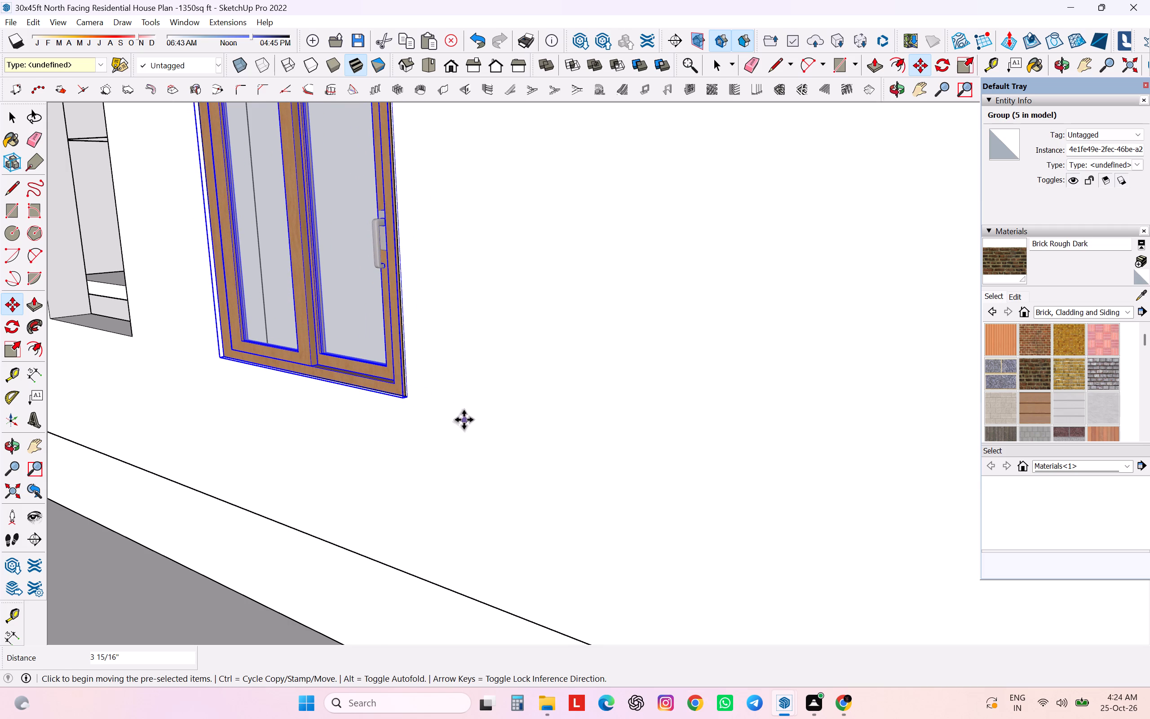
Copy the flush window about 15' 4 3/4" along the side wall into the third opening from the front.
left_click(405, 396)
scroll(446, 402, "down", 11)
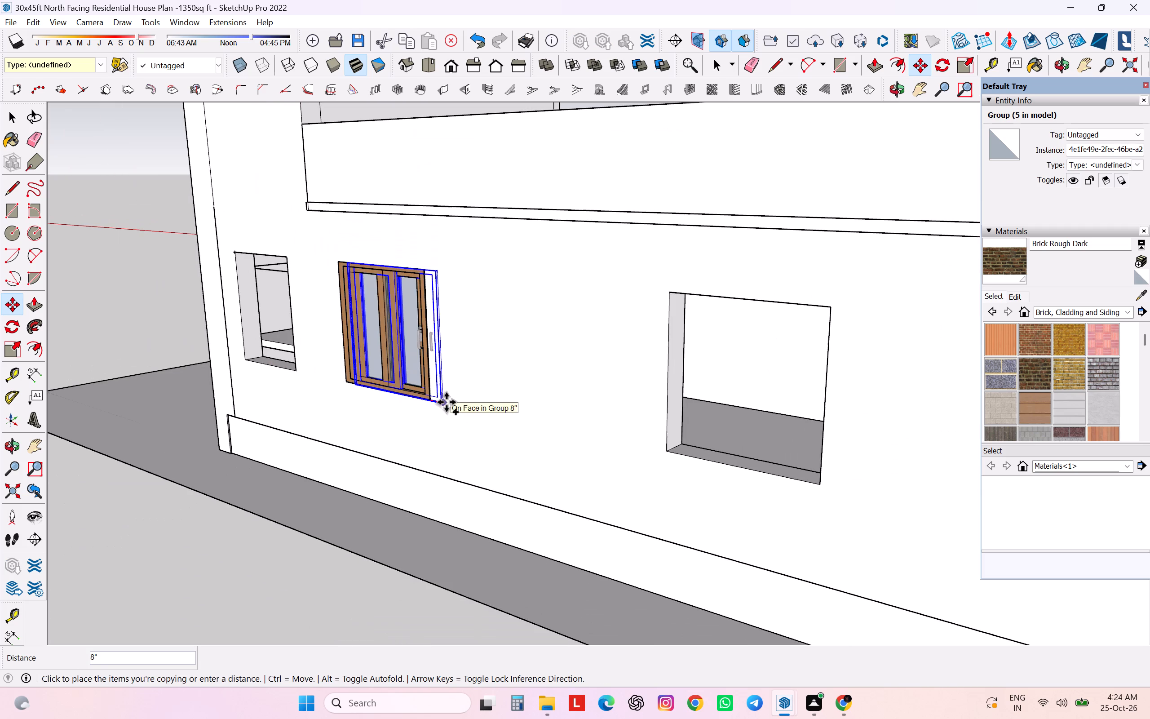
left_click(817, 486)
Copy that window about 10' 4 1/4" further along the side wall into the rearmost opening.
scroll(814, 477, "down", 14)
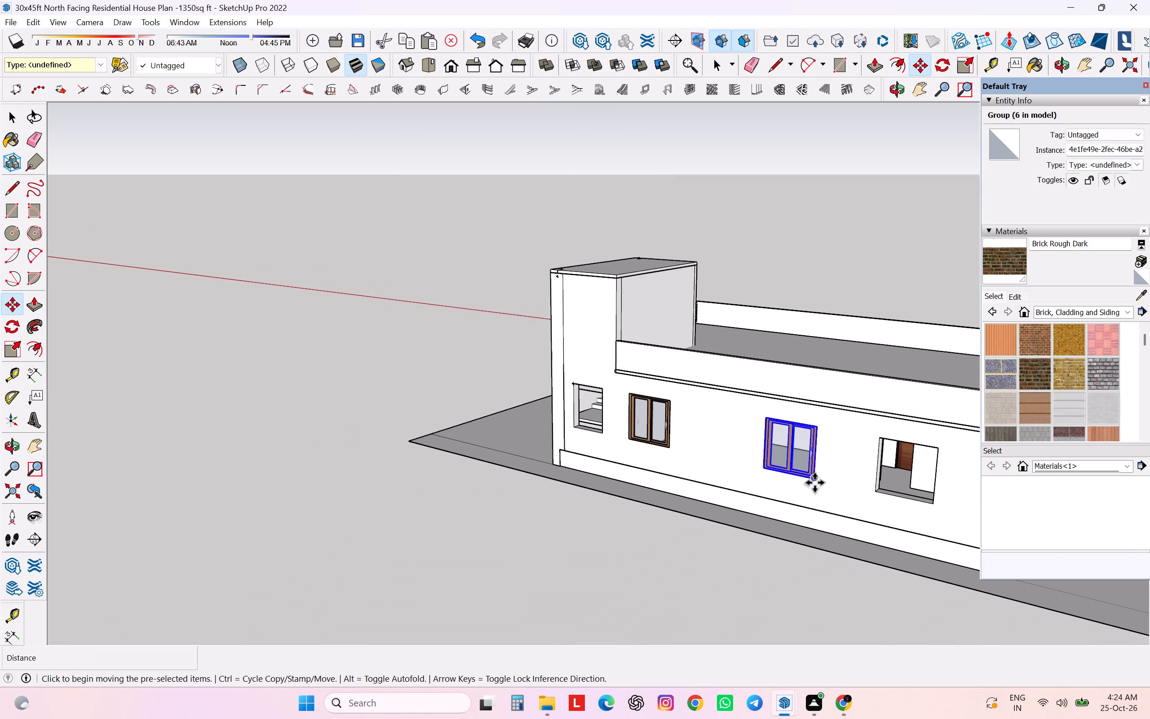
scroll(812, 479, "up", 8)
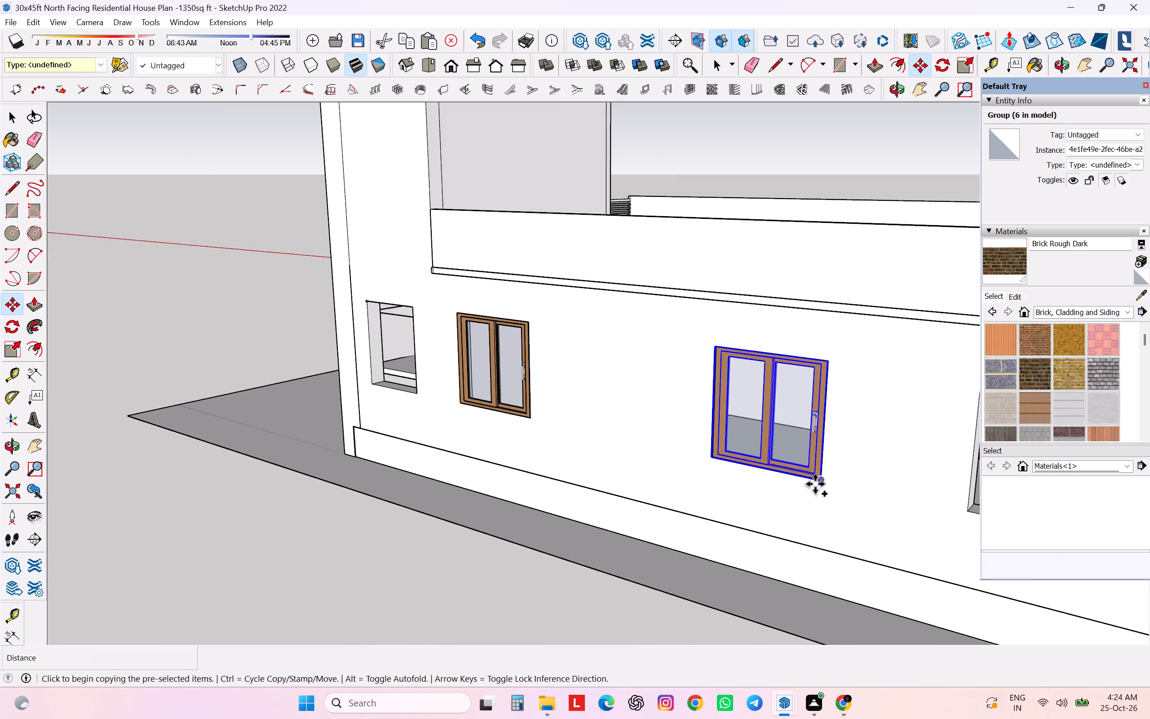
left_click(821, 482)
scroll(825, 474, "down", 7)
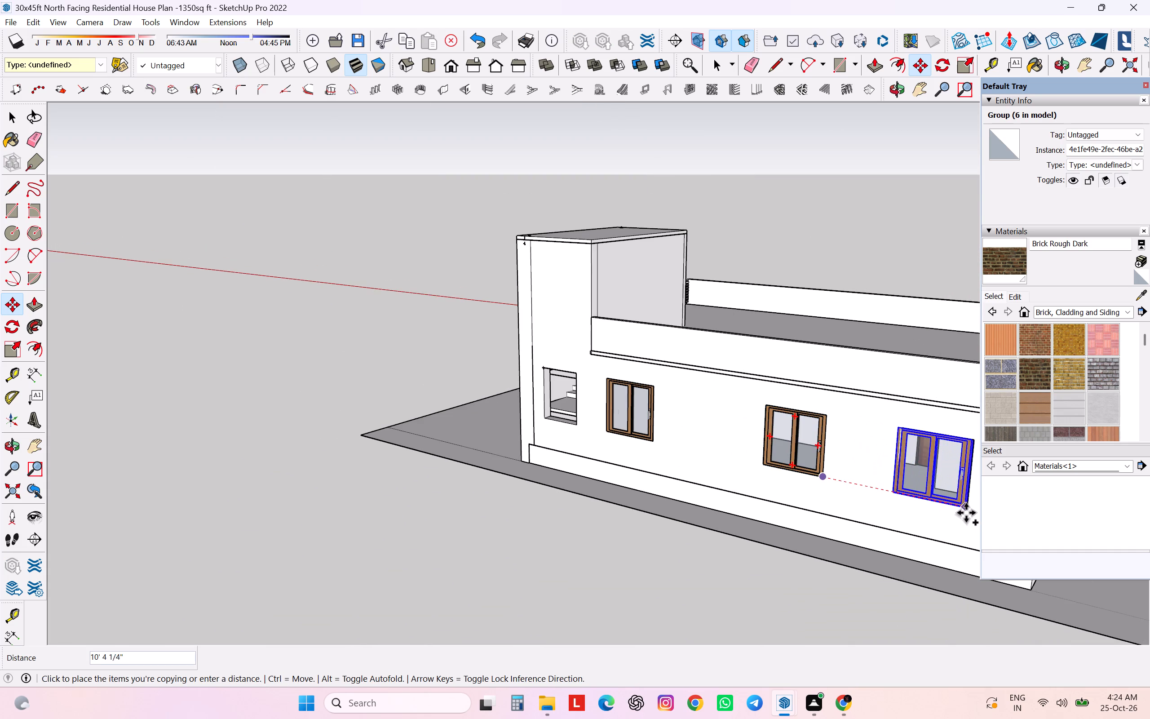
left_click(968, 513)
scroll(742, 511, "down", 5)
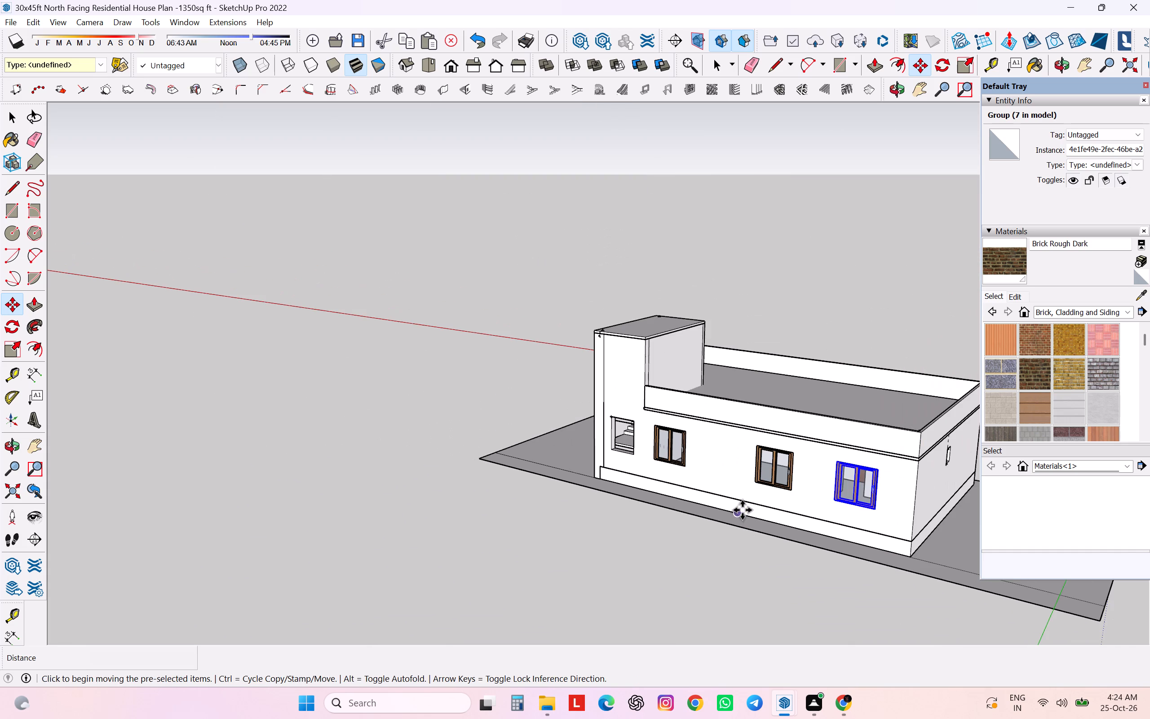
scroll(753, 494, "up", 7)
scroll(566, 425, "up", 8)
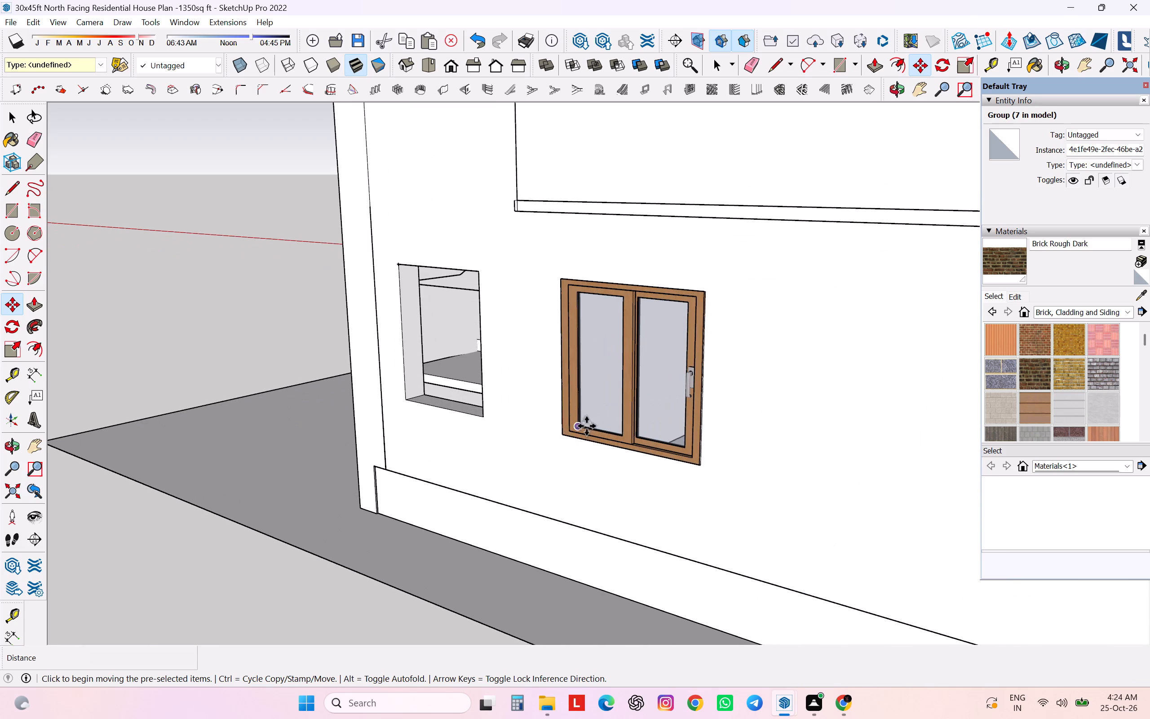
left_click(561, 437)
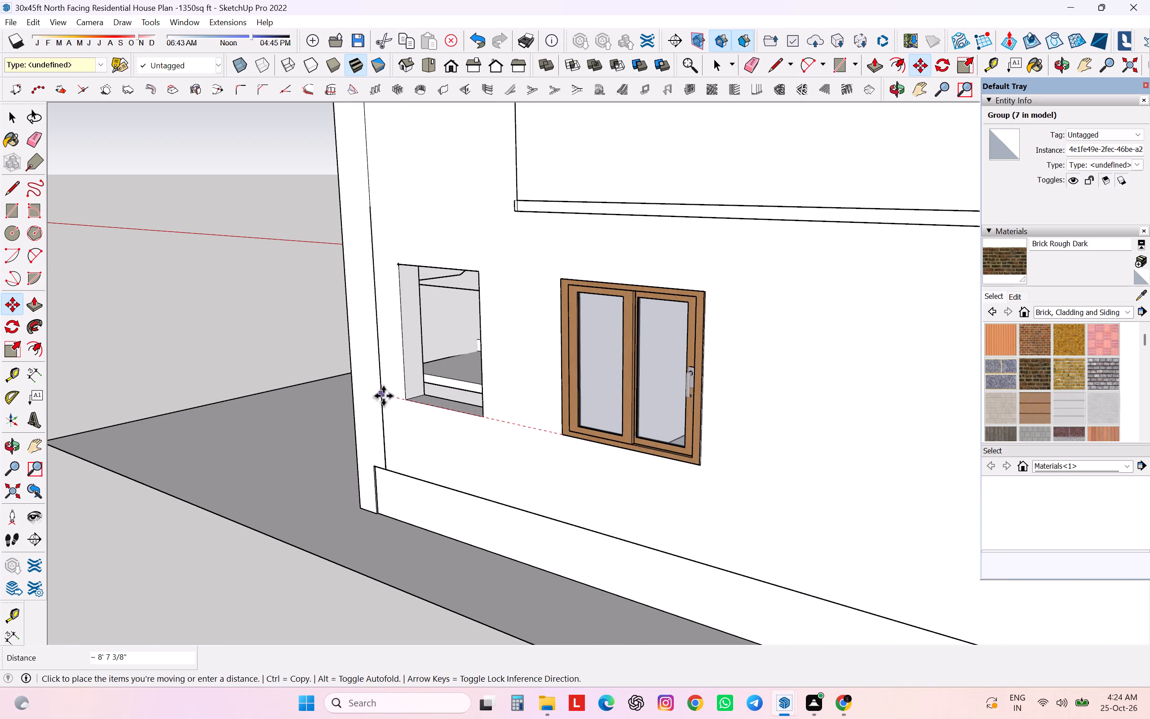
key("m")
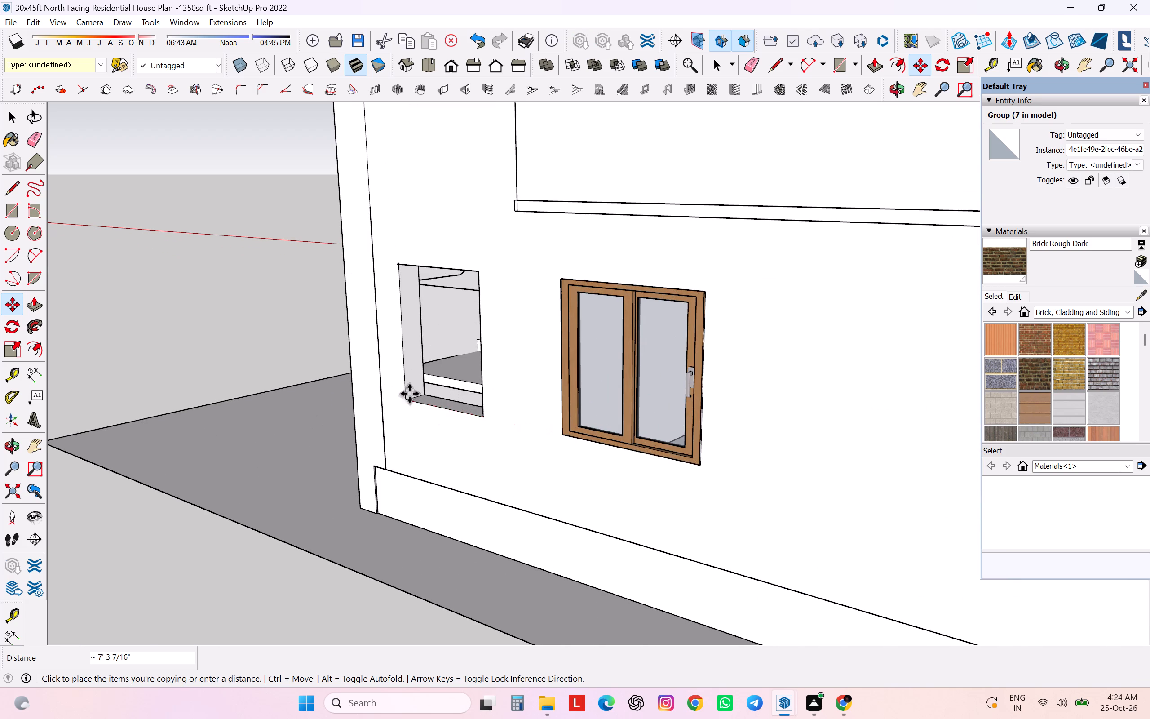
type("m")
Move the window from the side wall's second opening about 7' 3 7/16" along the wall into the narrow frontmost opening.
key("space")
left_click(579, 434)
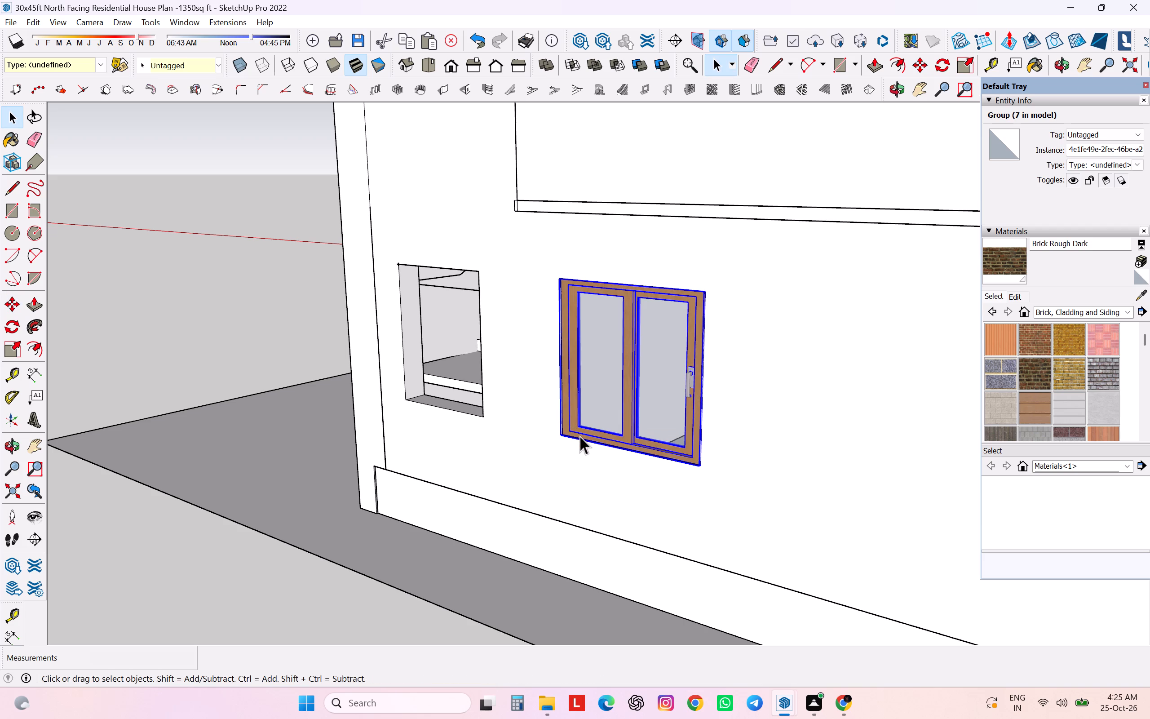
key("m")
left_click(560, 438)
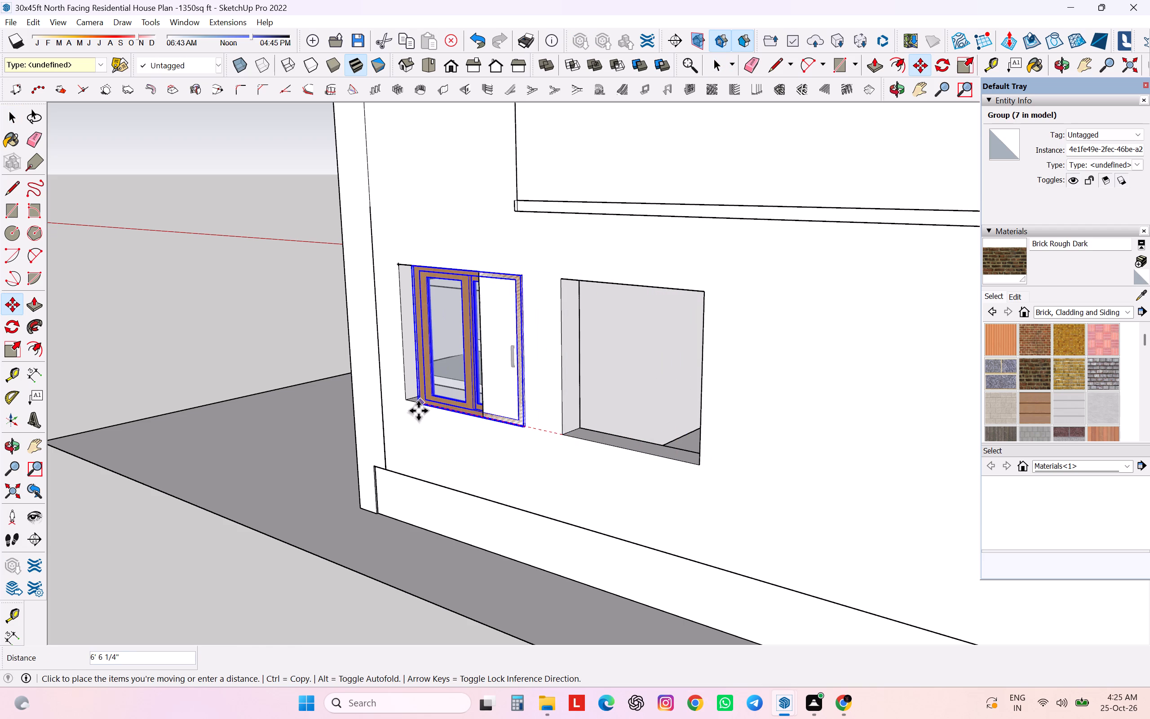
left_click(407, 404)
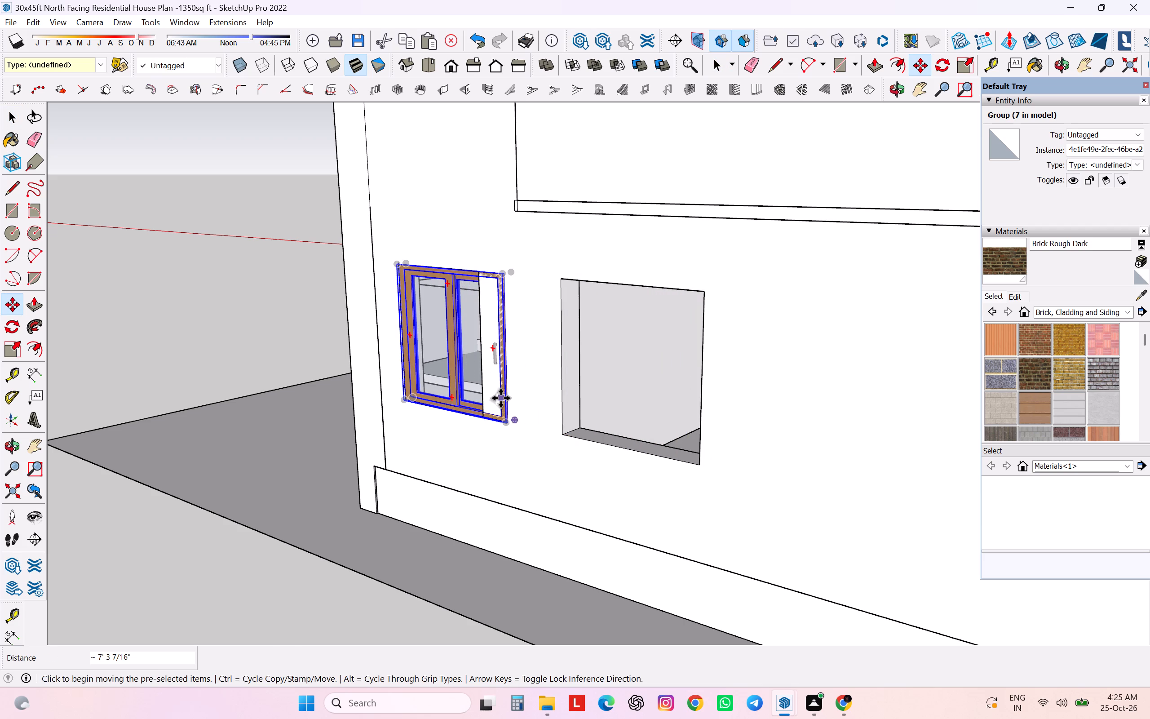
Scale the moved window to about 0.78 in red and 0.80 in green so it fits the narrow frontmost opening.
left_click(11, 342)
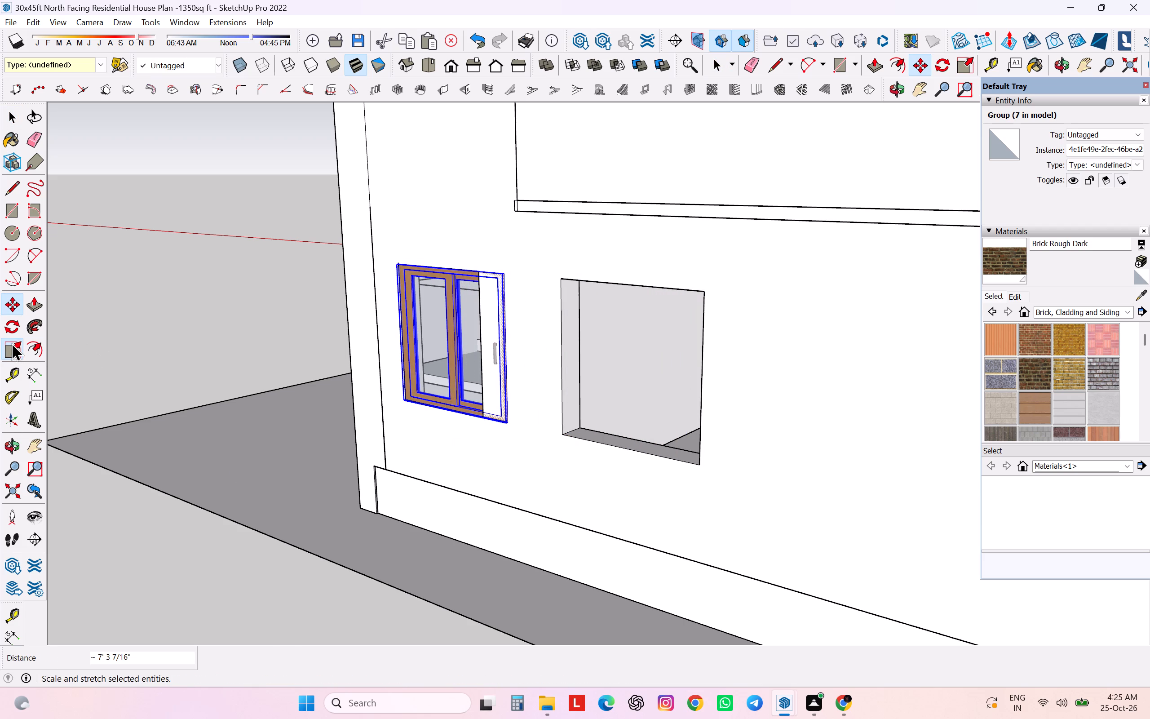
left_click(506, 352)
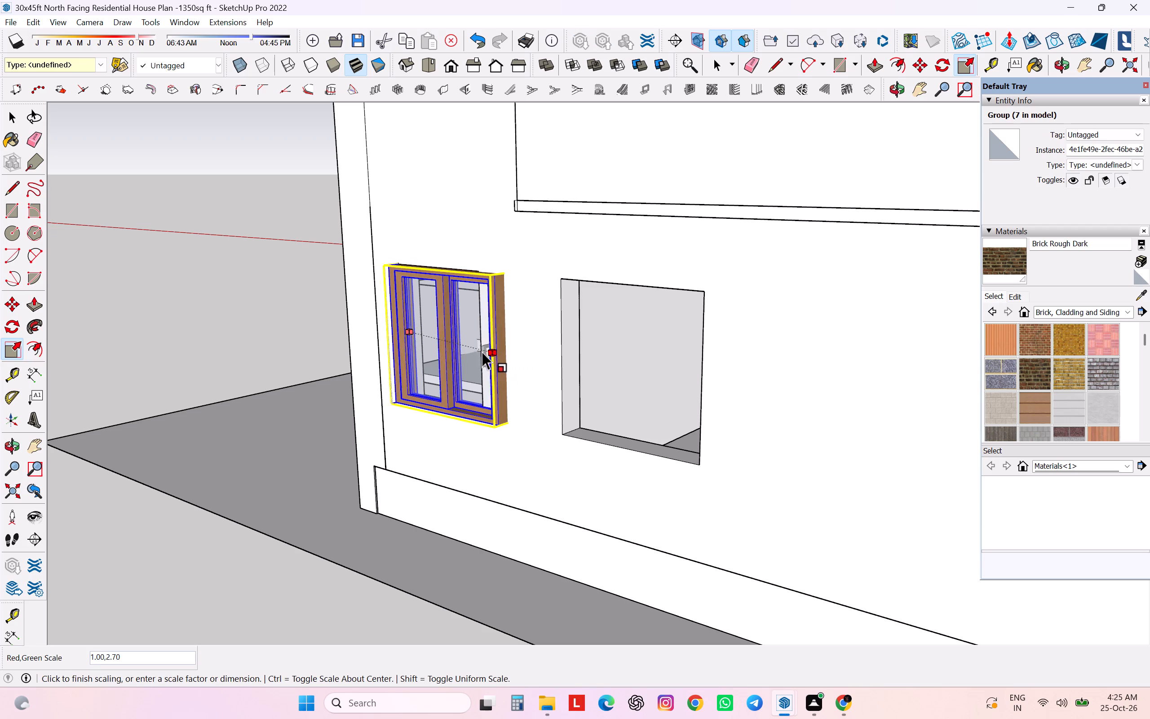
left_click(477, 345)
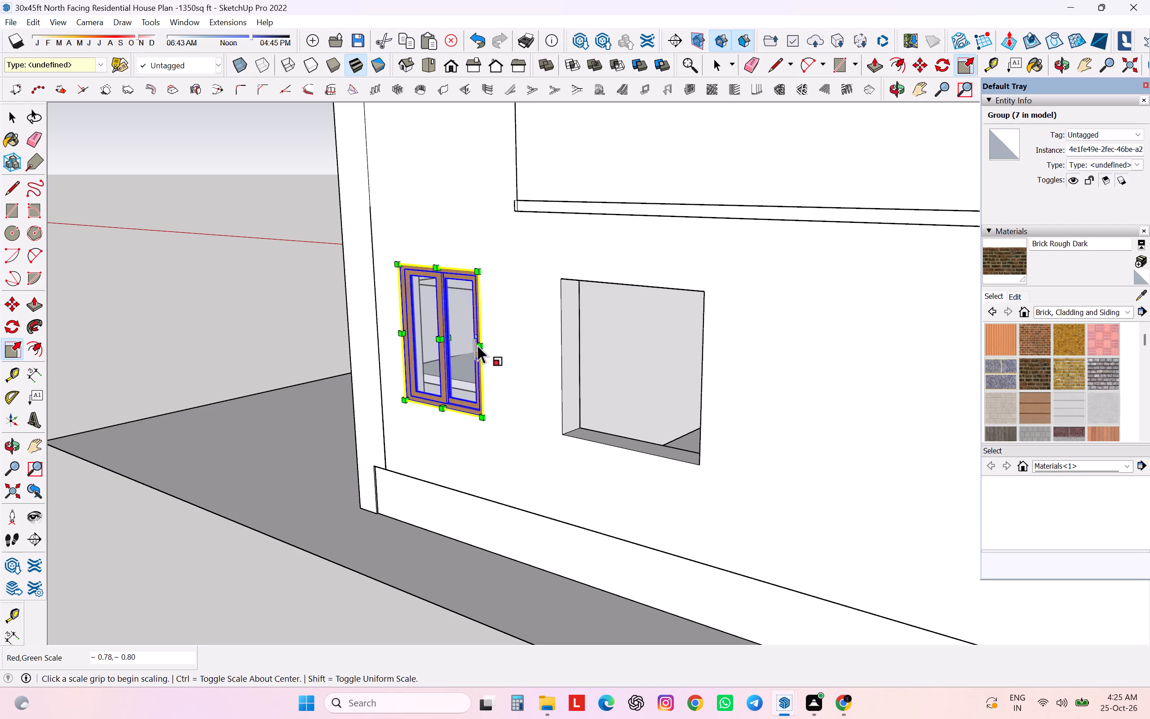
scroll(214, 389, "down", 5)
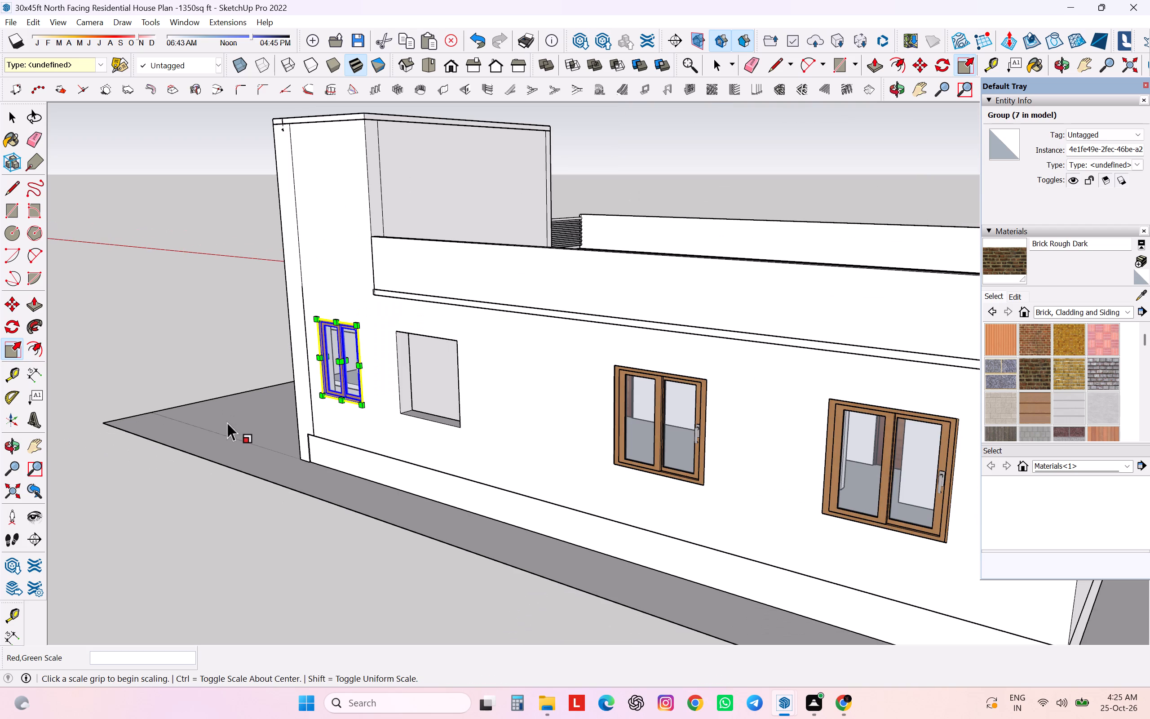
Copy the window in the third opening about 15' 5" along the side wall into the empty second opening.
key("space")
left_click(637, 468)
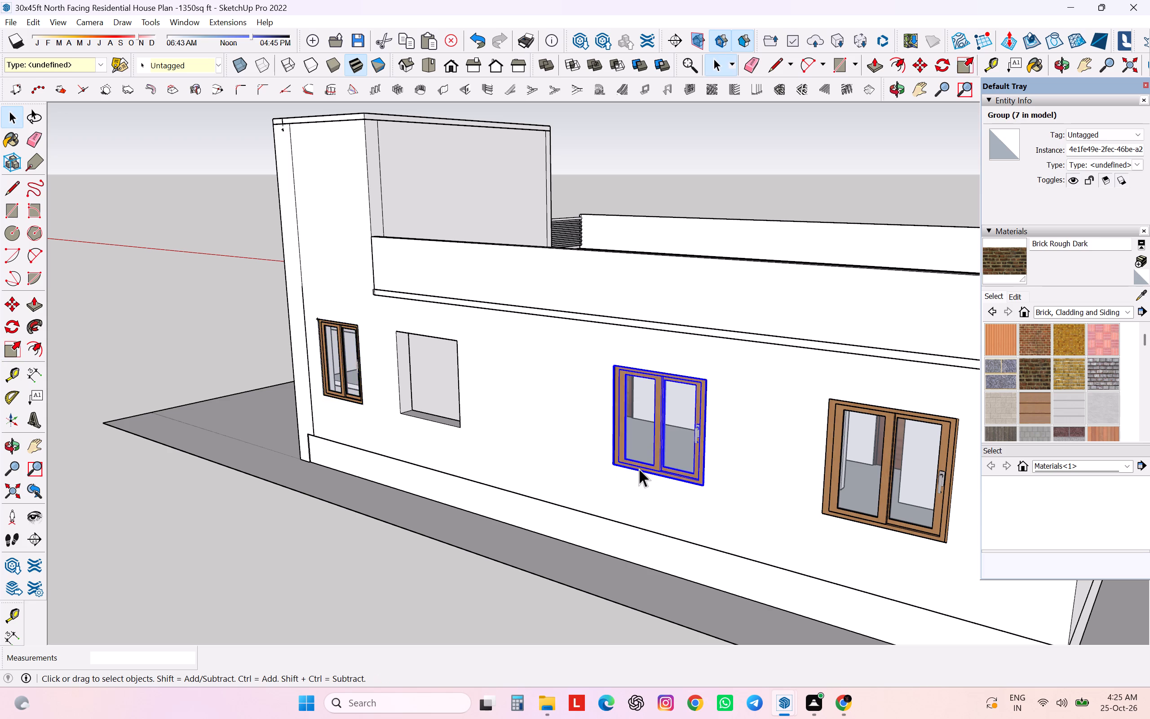
key("m")
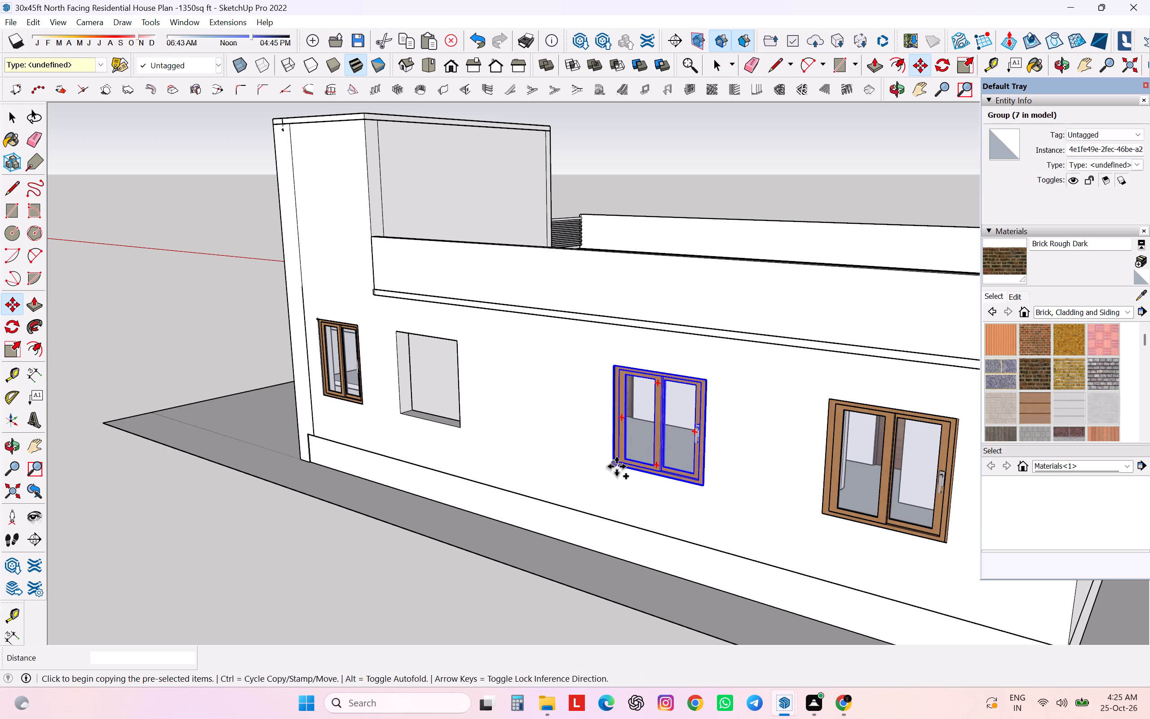
left_click(616, 463)
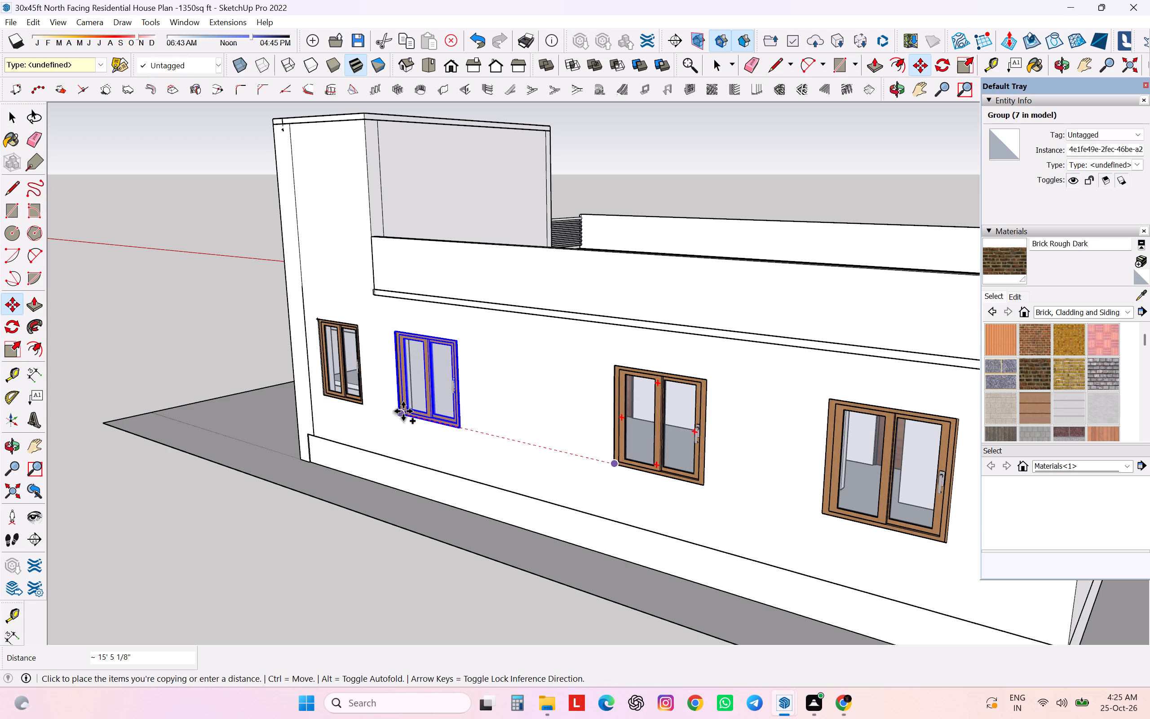
left_click(403, 411)
key("space")
scroll(603, 426, "down", 5)
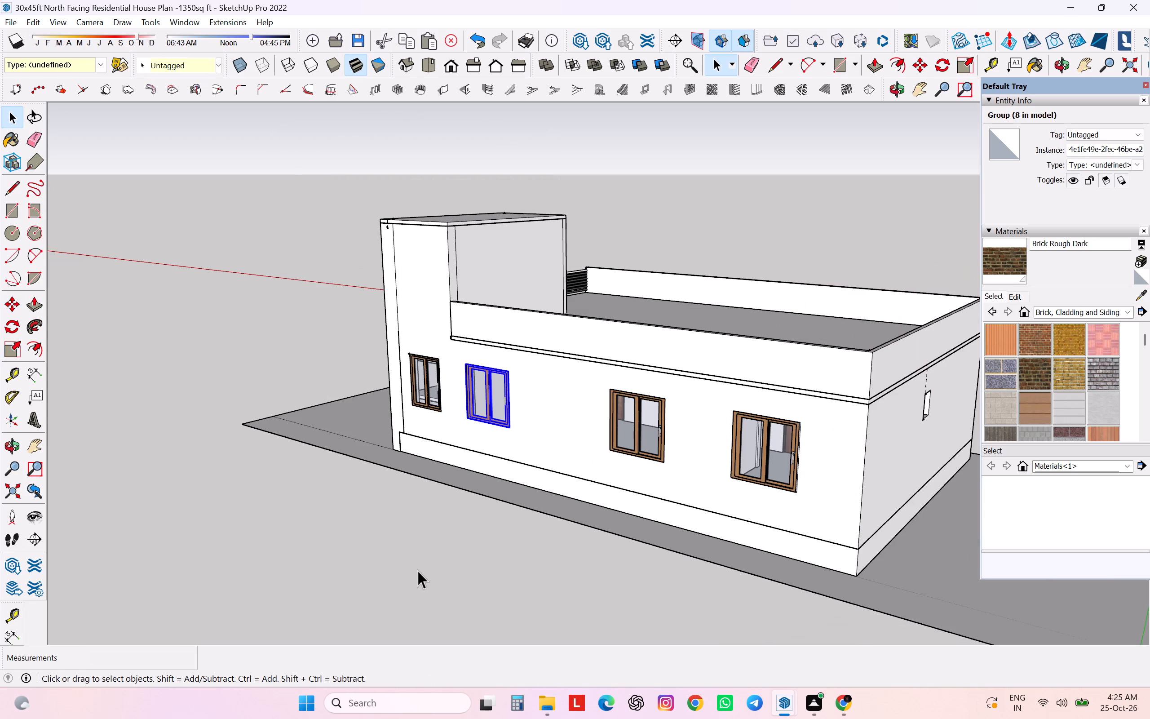
left_click(417, 570)
Open the house wall group for editing at the entrance block's brick front wall.
middle_click_drag(536, 478, 853, 552)
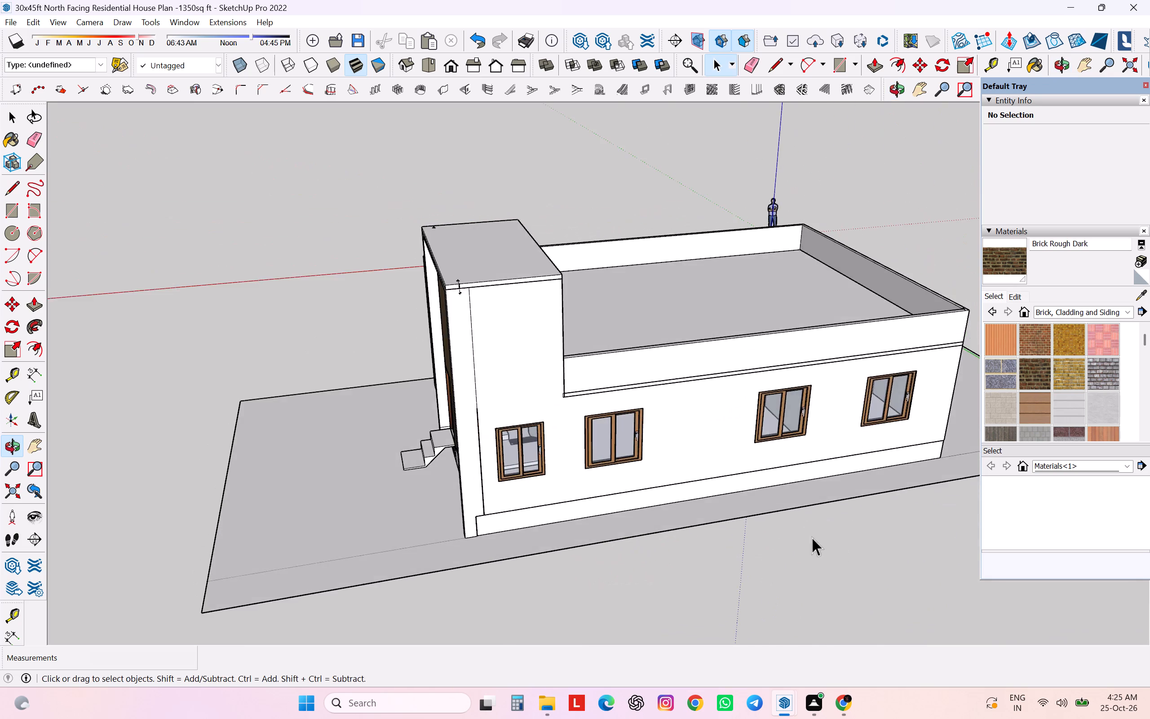
scroll(801, 533, "down", 4)
middle_click_drag(669, 522, 873, 519)
middle_click_drag(673, 515, 809, 484)
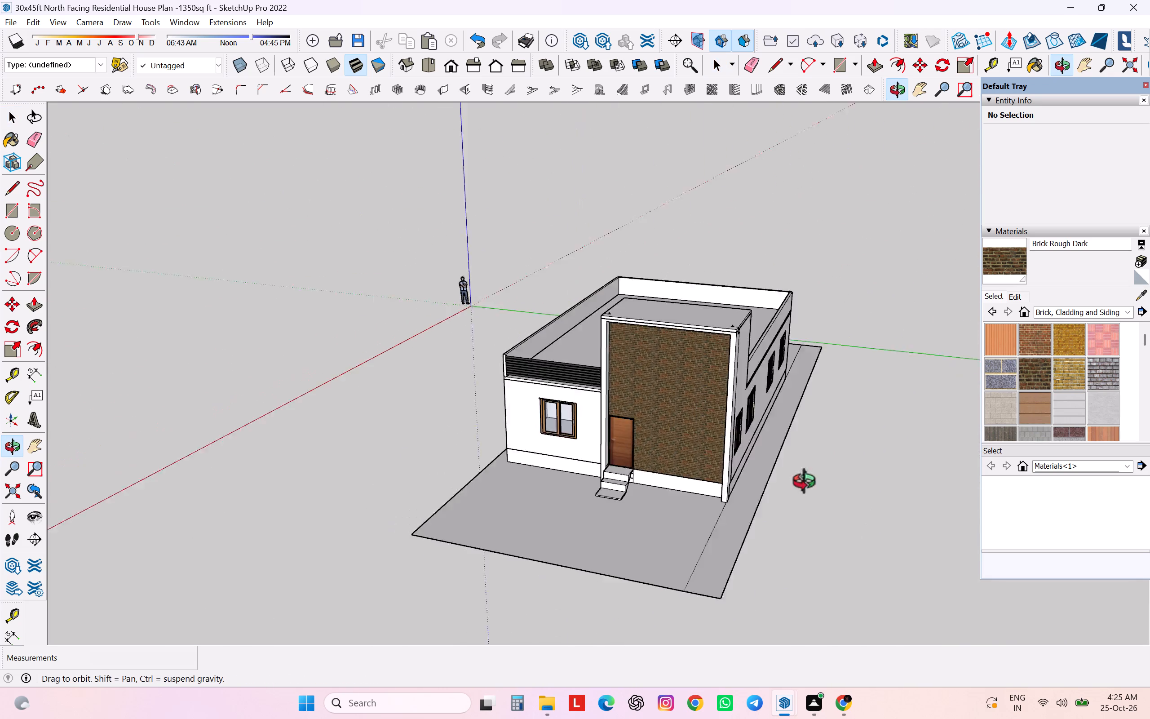
middle_click_drag(809, 484, 879, 385)
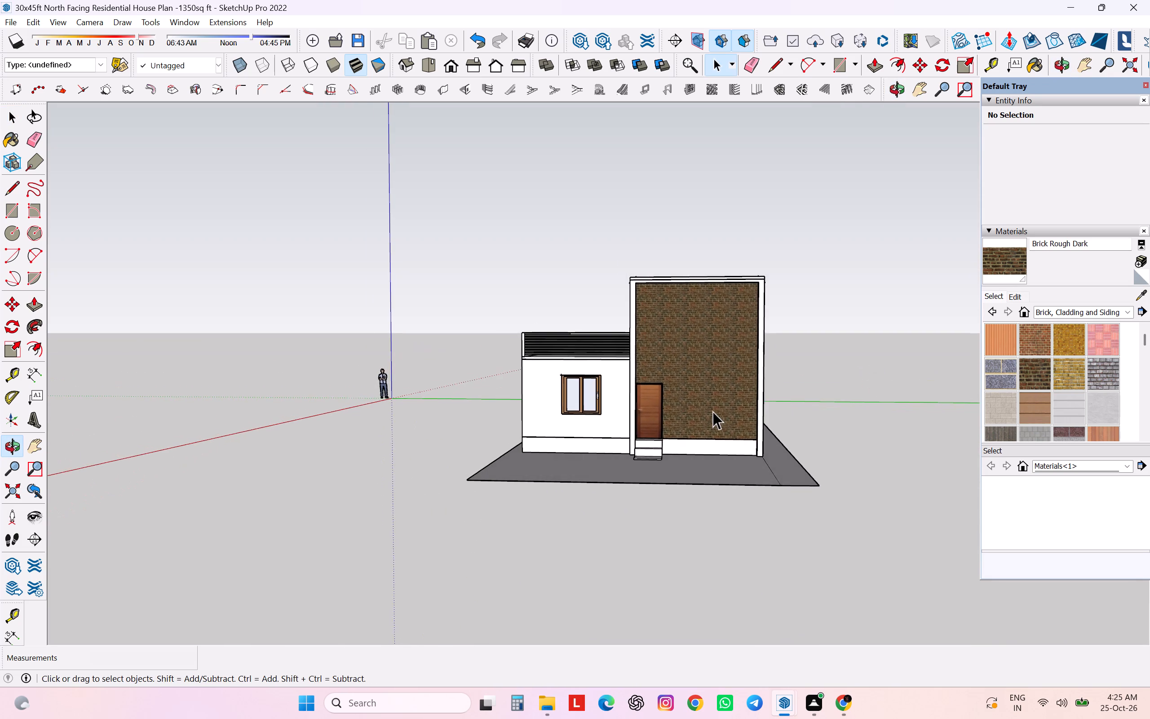
scroll(712, 411, "up", 7)
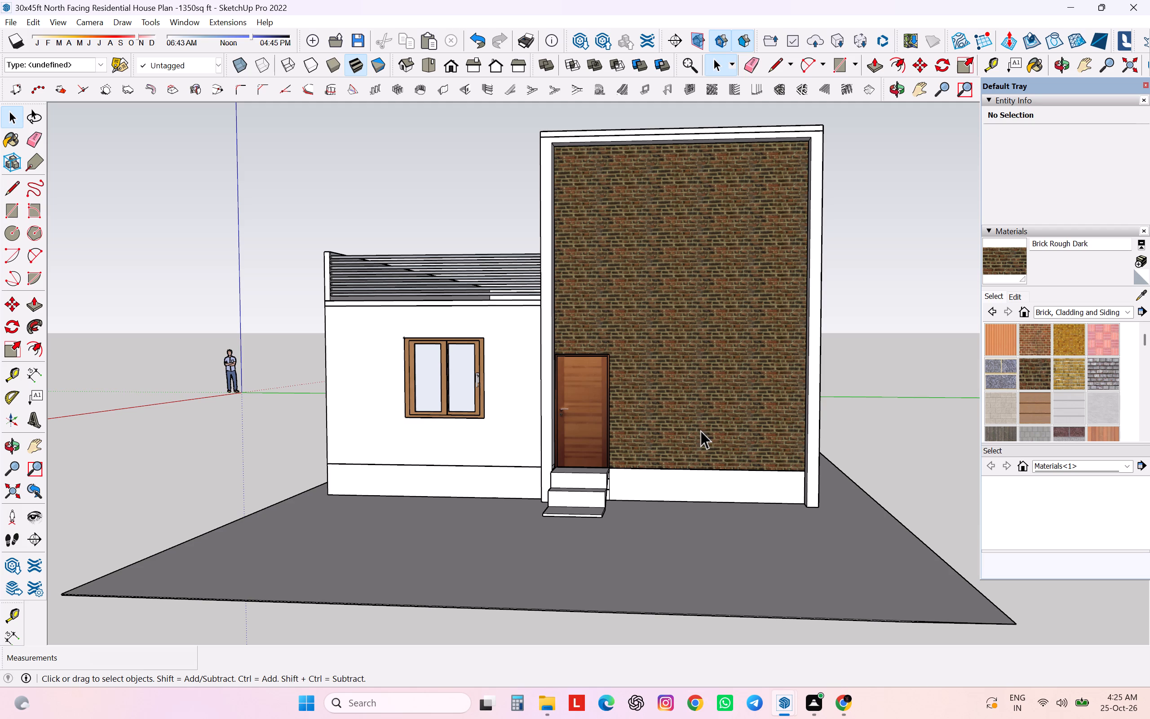
left_click(700, 430)
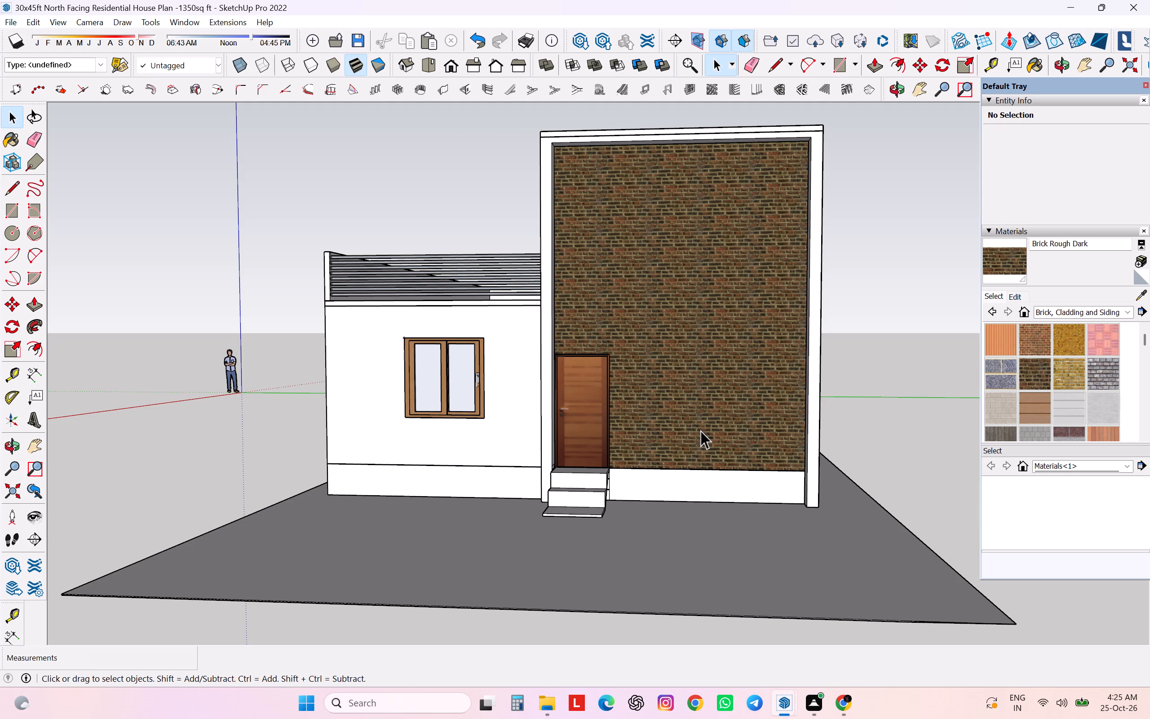
double_click(700, 430)
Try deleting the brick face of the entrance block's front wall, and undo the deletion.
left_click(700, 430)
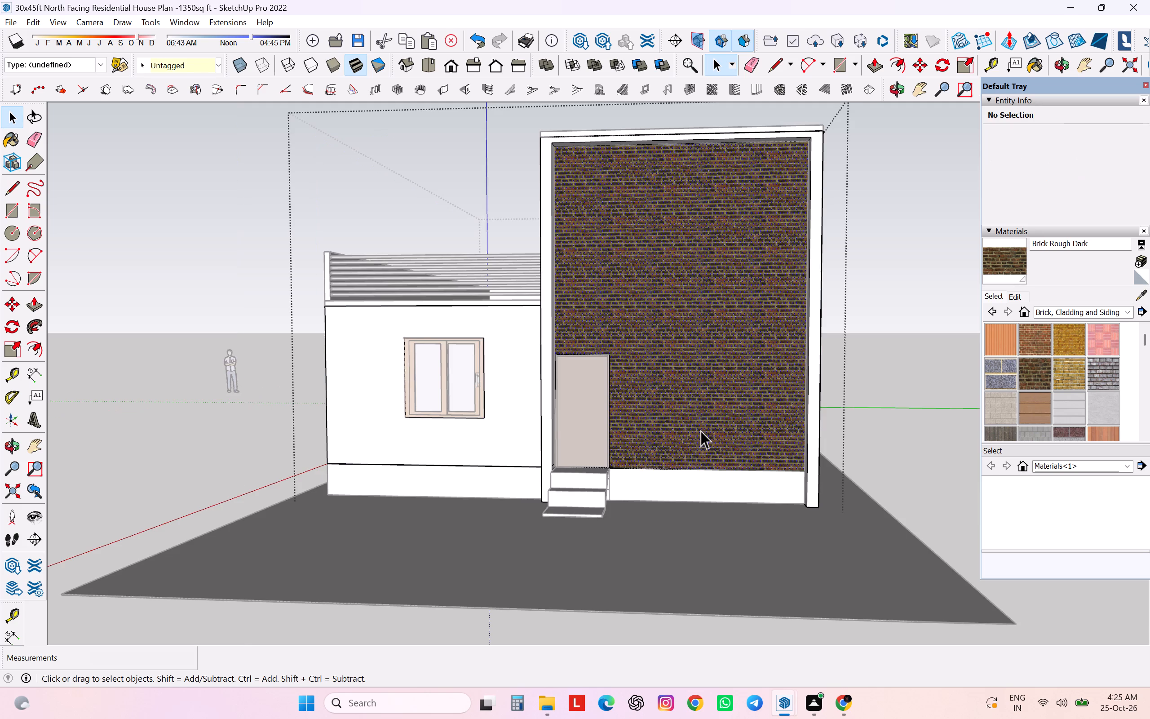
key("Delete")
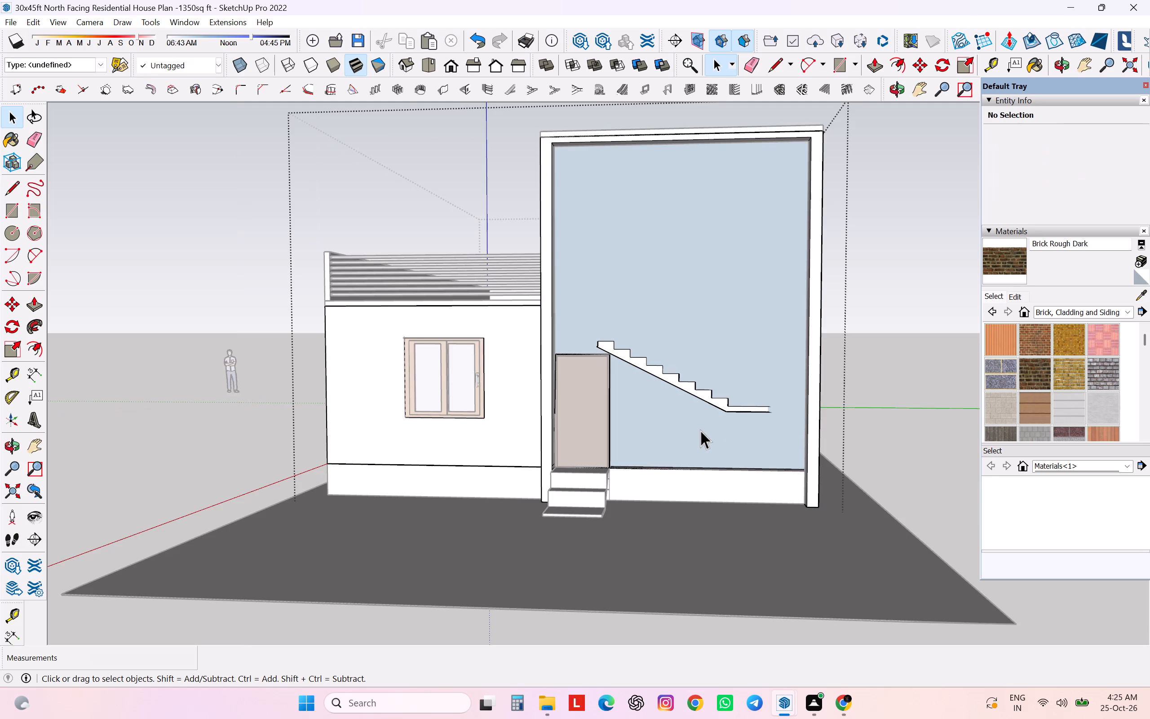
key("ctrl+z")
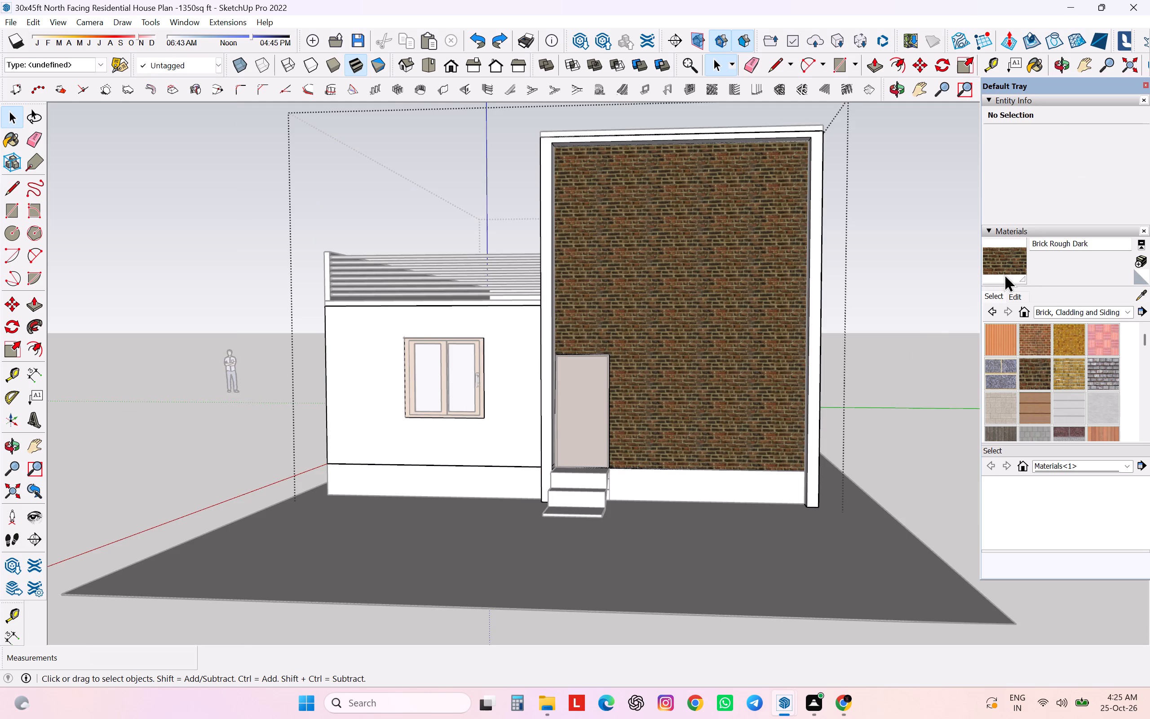
Paint the brick face of the entrance block's front wall with the in-model material Color M01 and close the group.
left_click(1126, 311)
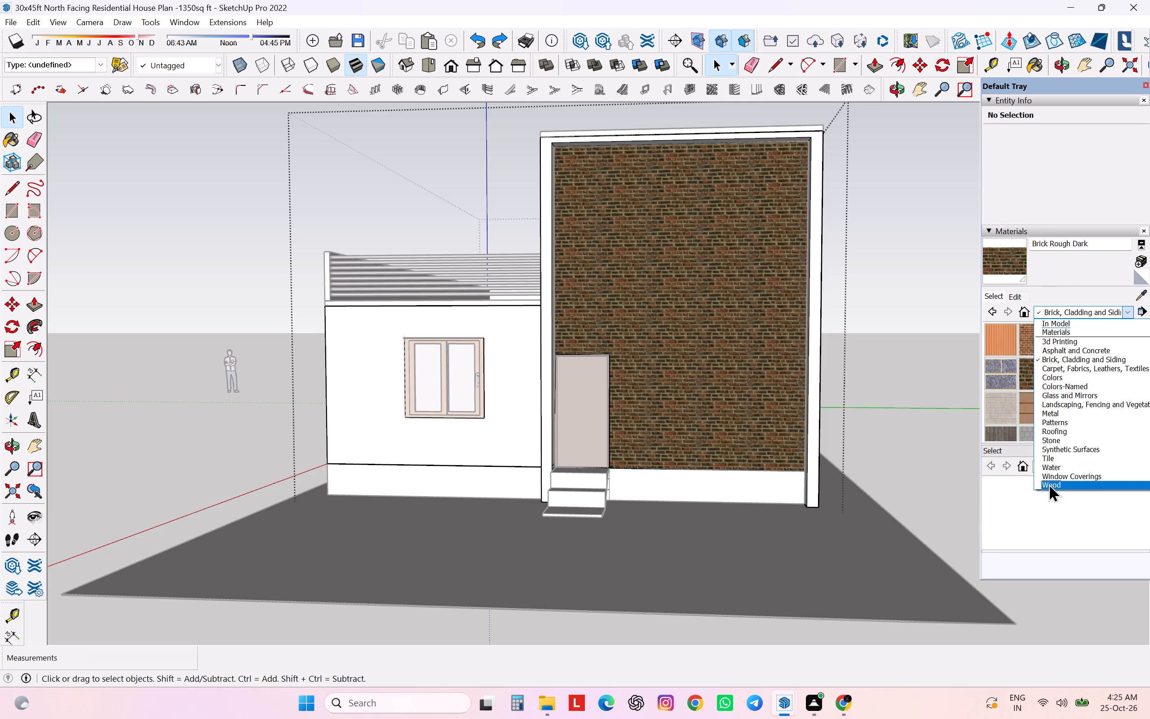
scroll(1048, 484, "down", 9)
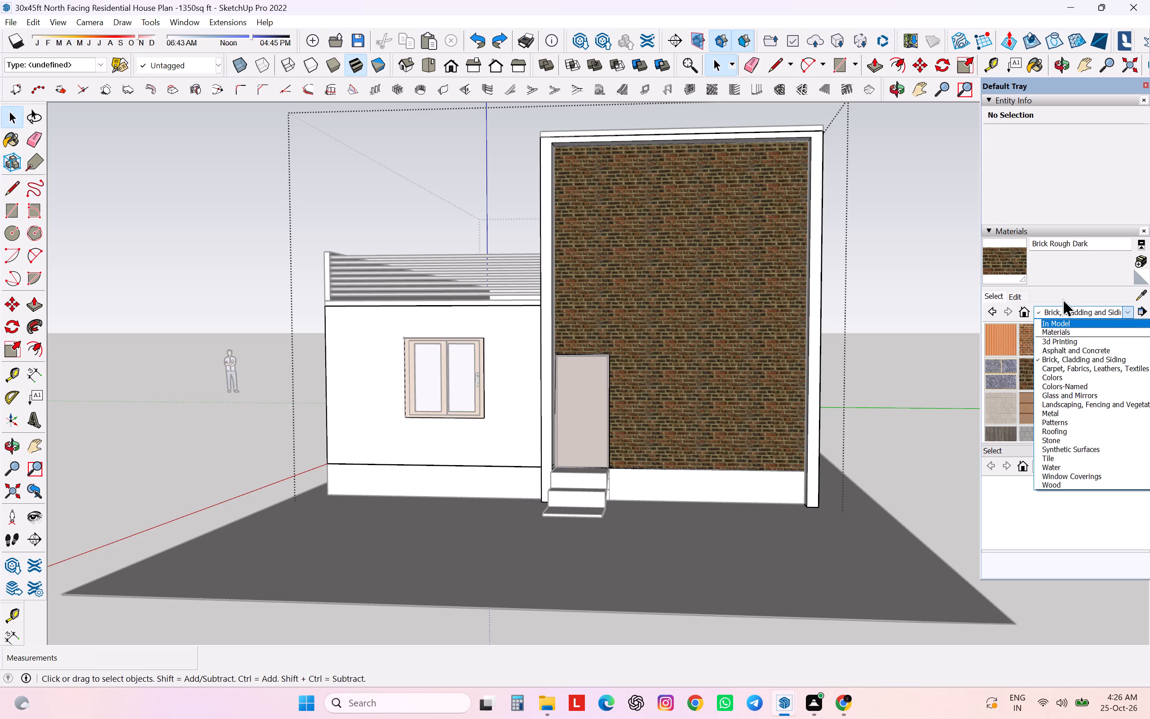
left_click(1063, 310)
left_click(1066, 310)
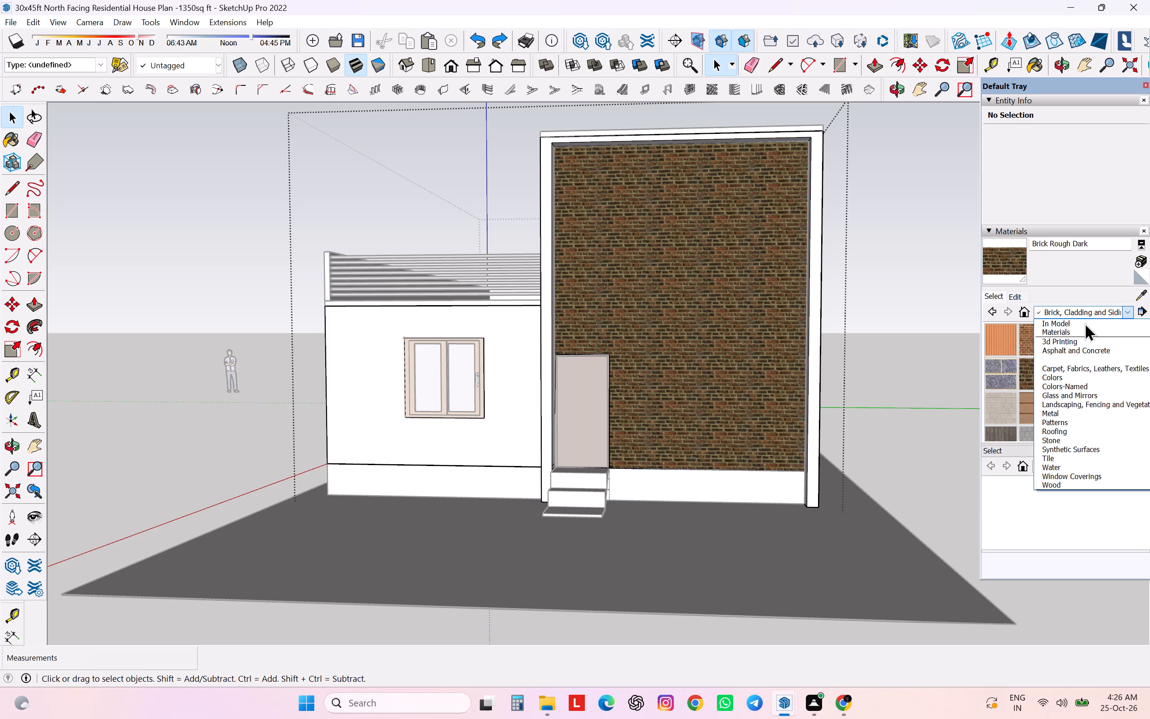
left_click(1059, 323)
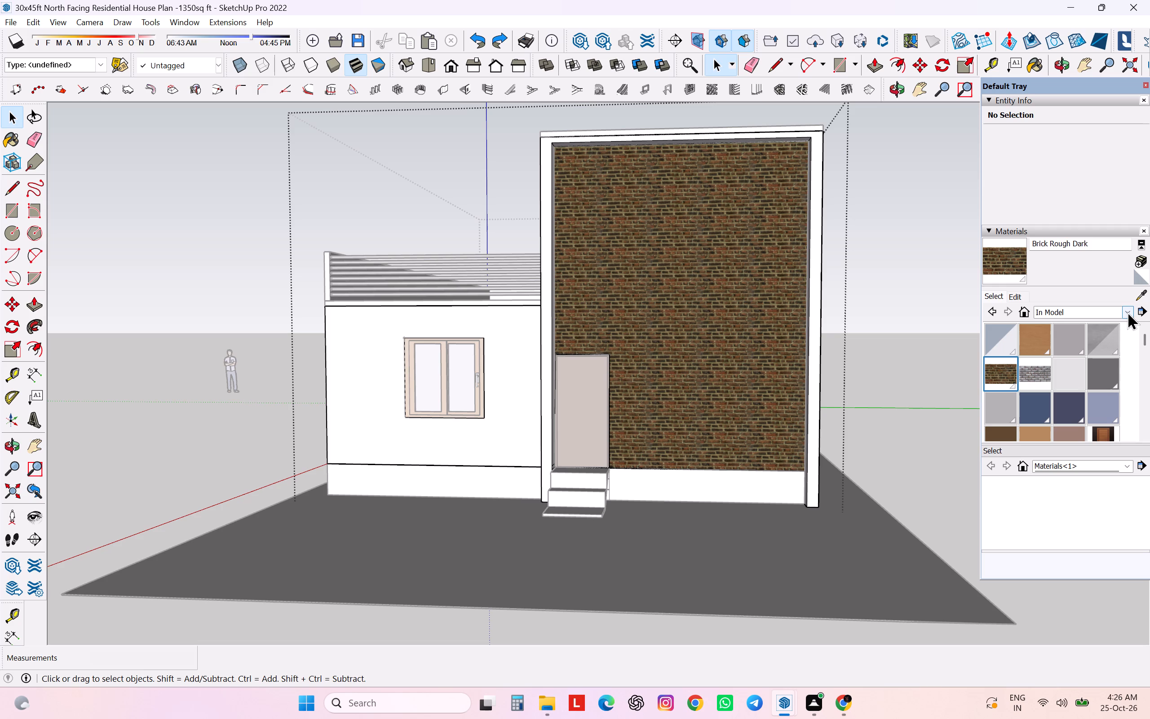
left_click(1127, 311)
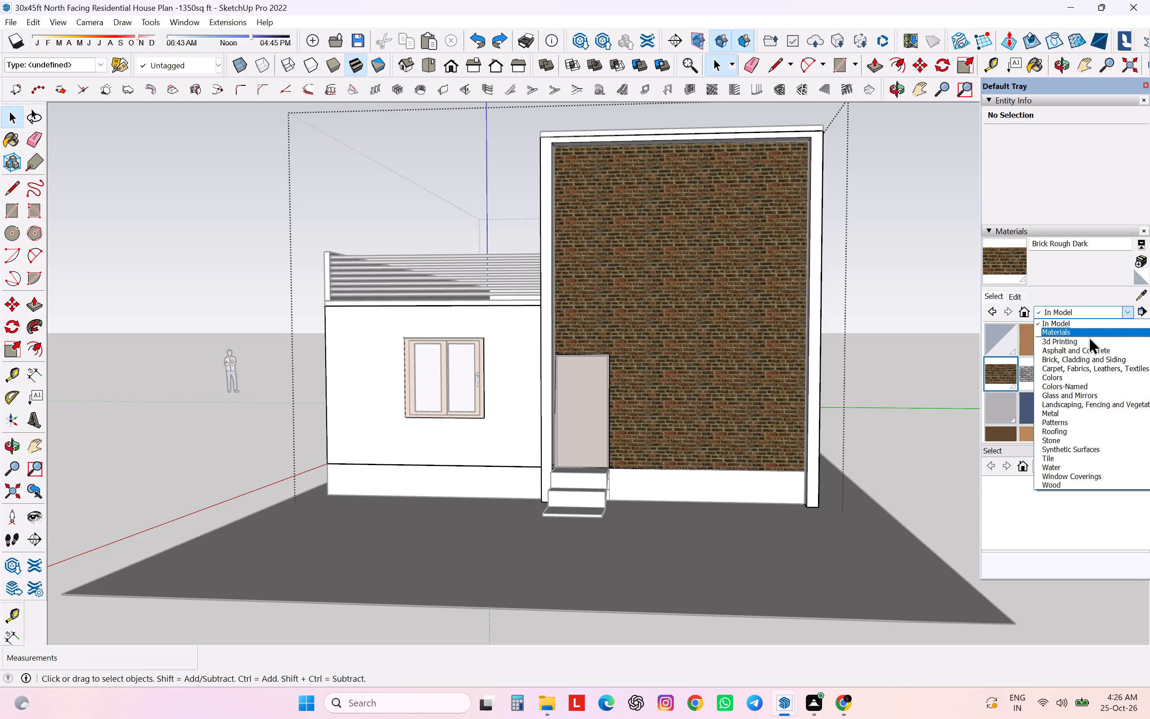
left_click(1088, 336)
left_click(1123, 313)
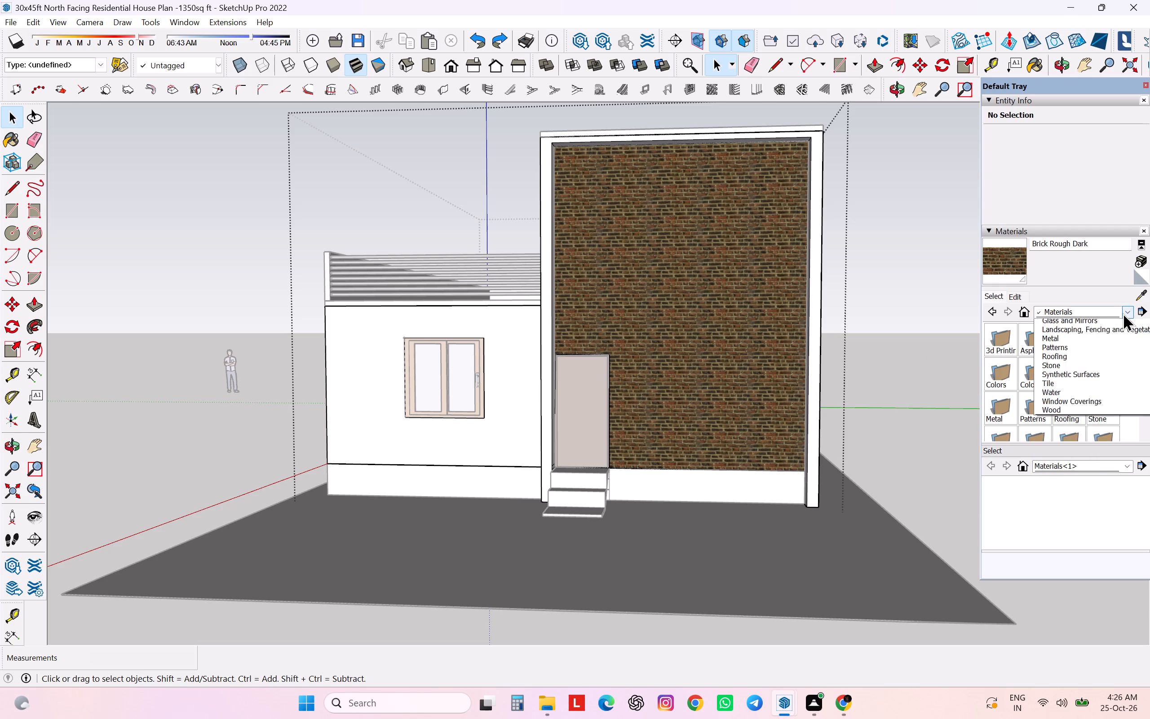
left_click(1121, 325)
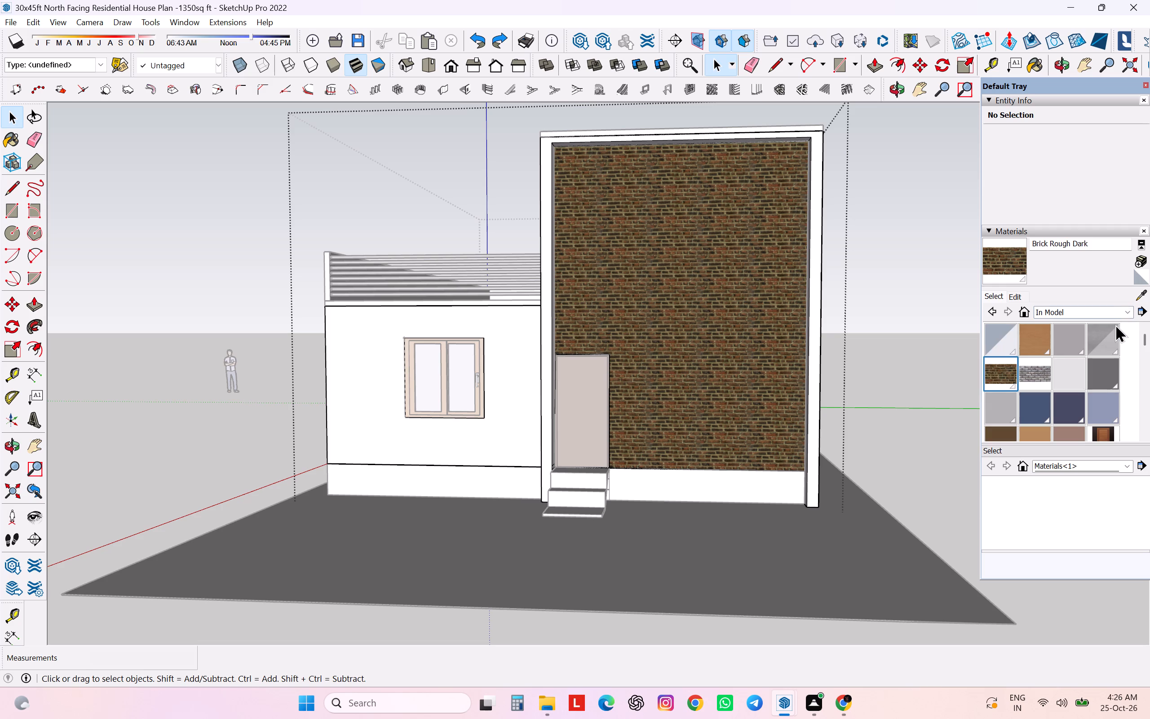
scroll(1085, 372, "down", 10)
scroll(1071, 334, "down", 1)
scroll(1071, 334, "up", 3)
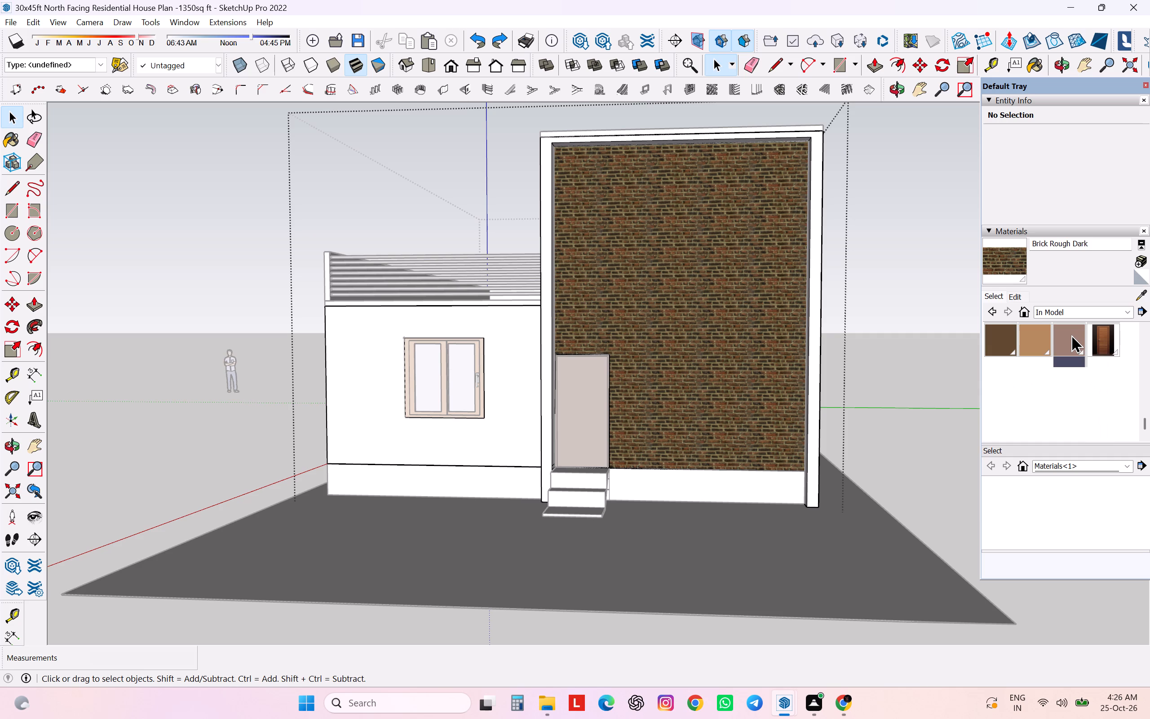
scroll(1071, 334, "up", 5)
left_click(1071, 377)
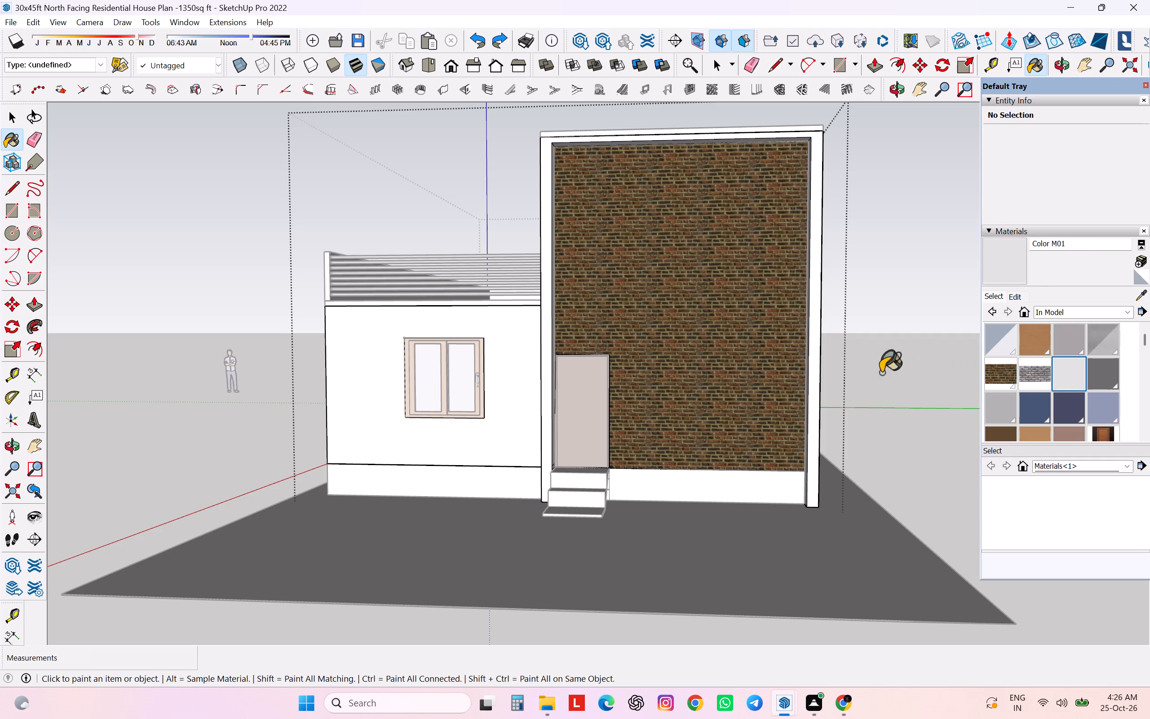
left_click(692, 344)
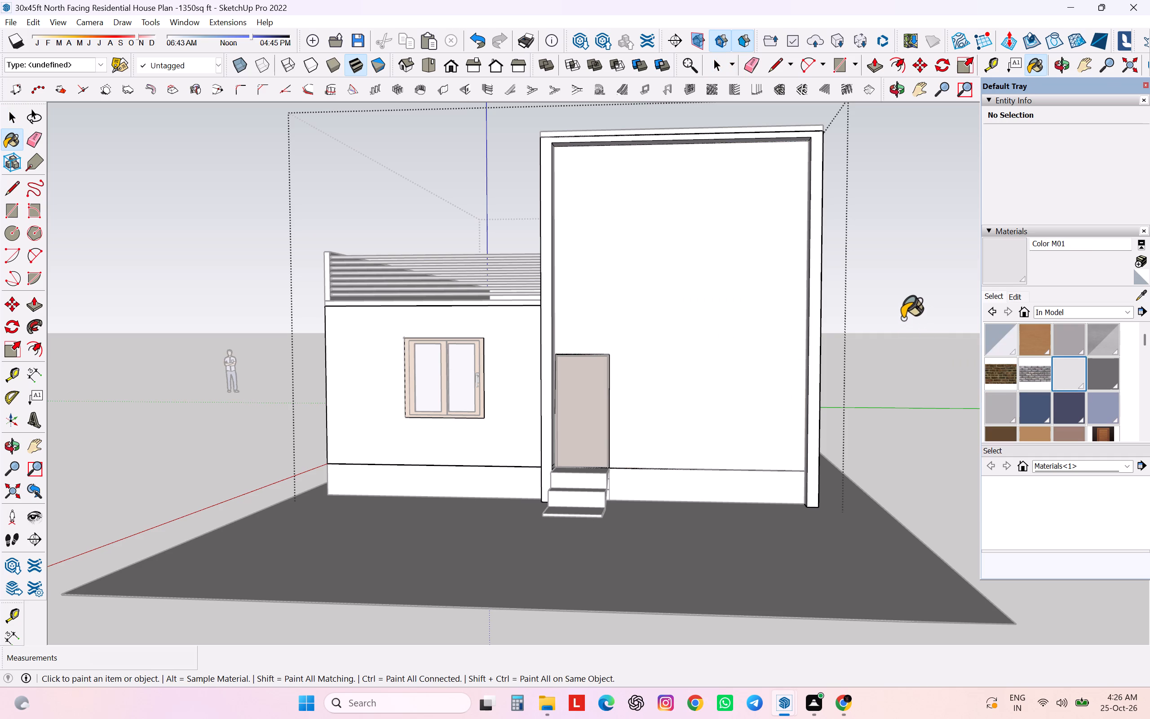
key("space")
left_click(897, 319)
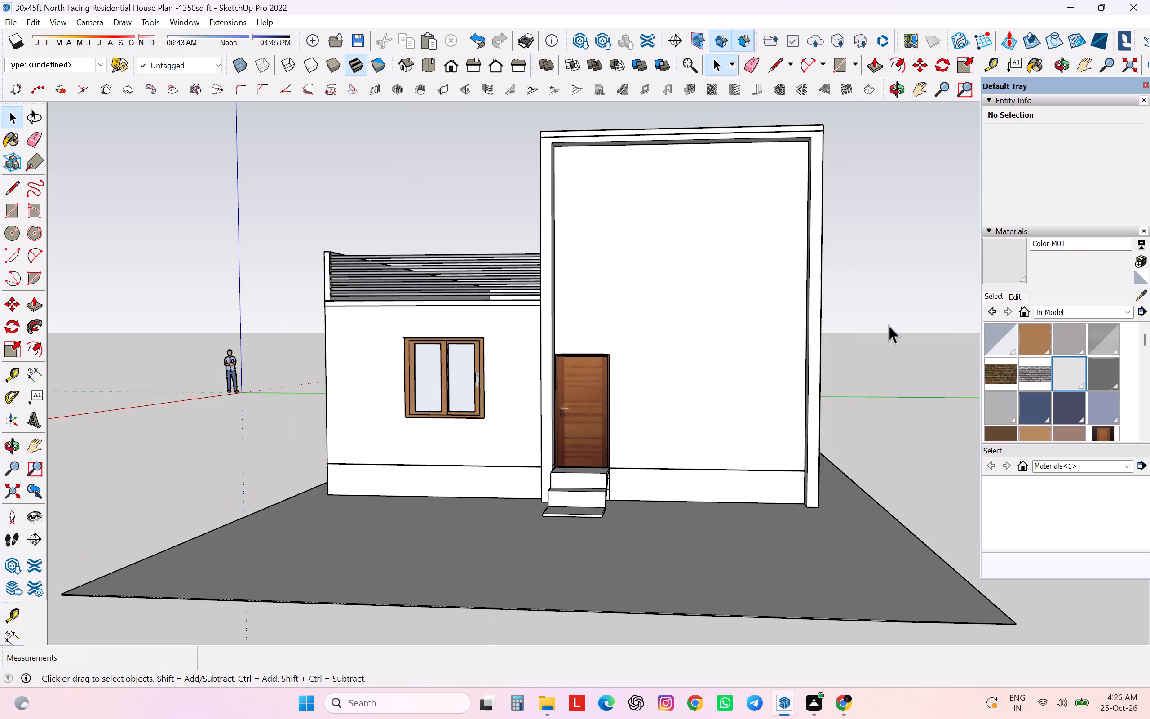
Open the house wall group and draw a vertical rectangle about 21' 4" by 4' 2" on the entrance block's front wall, farthest from the door.
left_click(800, 337)
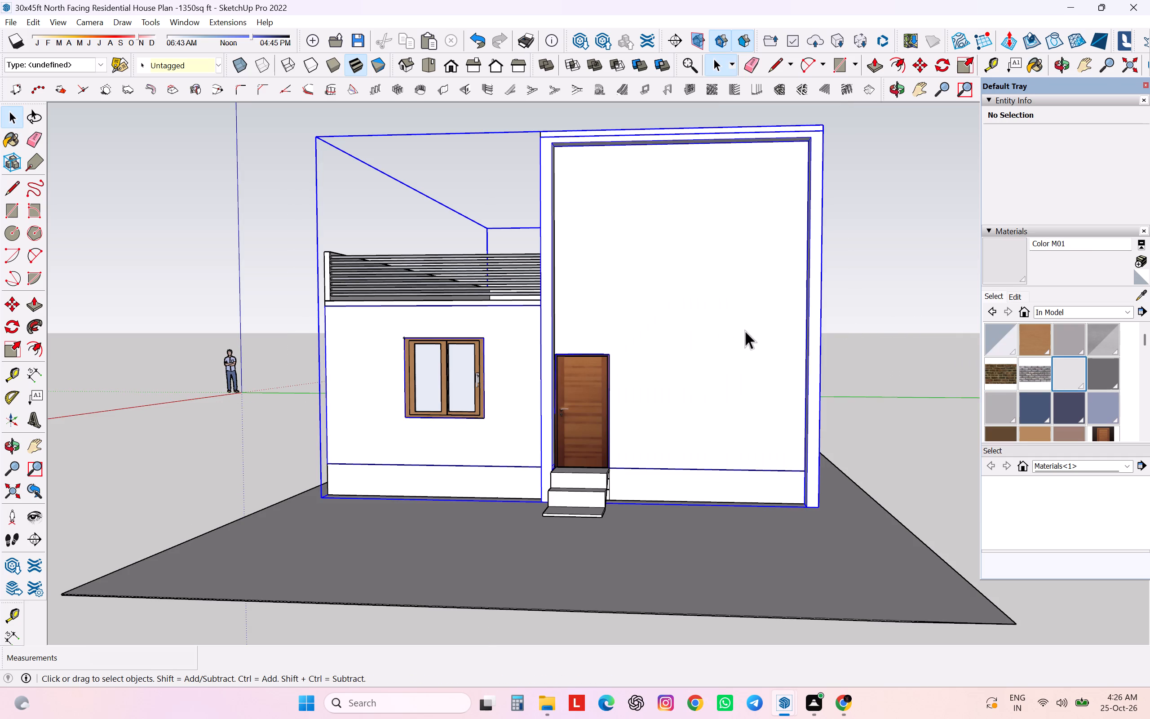
right_click(745, 330)
left_click(783, 407)
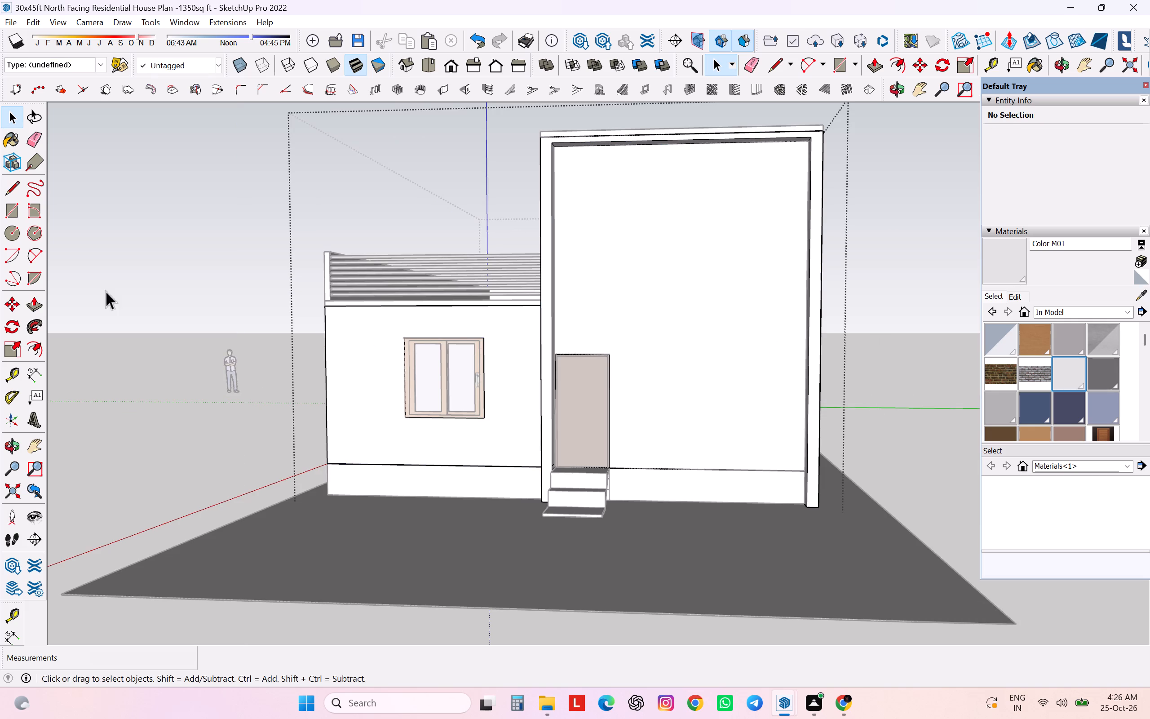
left_click(12, 210)
scroll(818, 157, "up", 7)
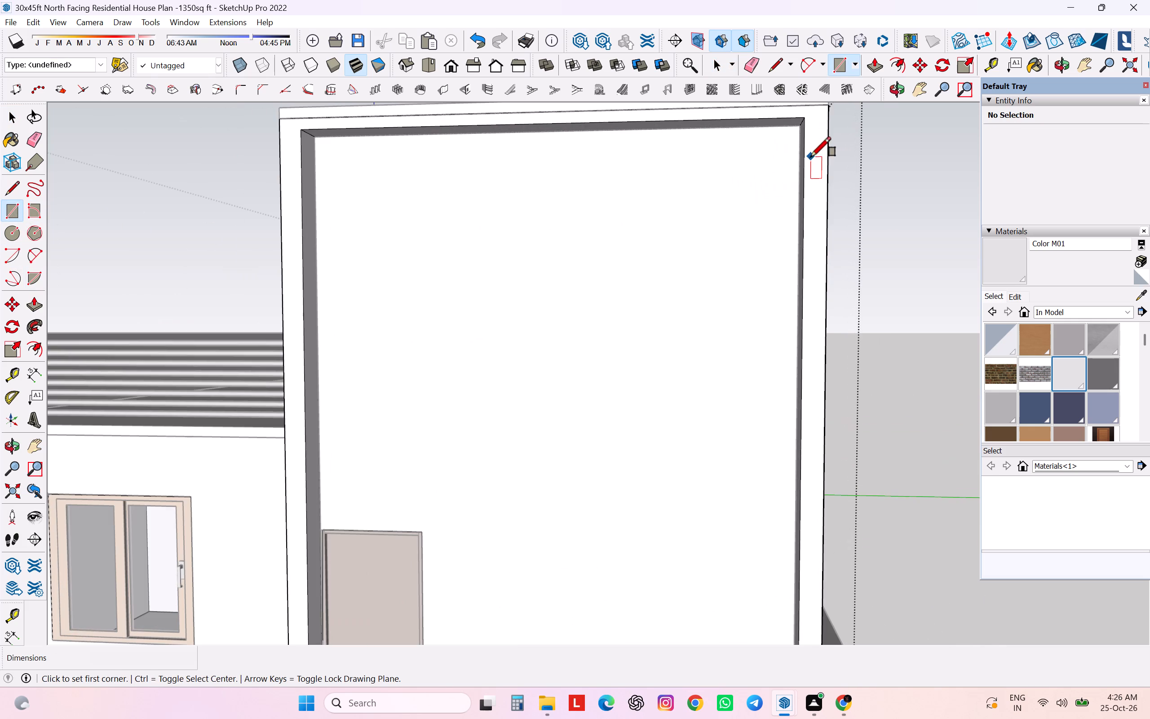
scroll(792, 132, "up", 5)
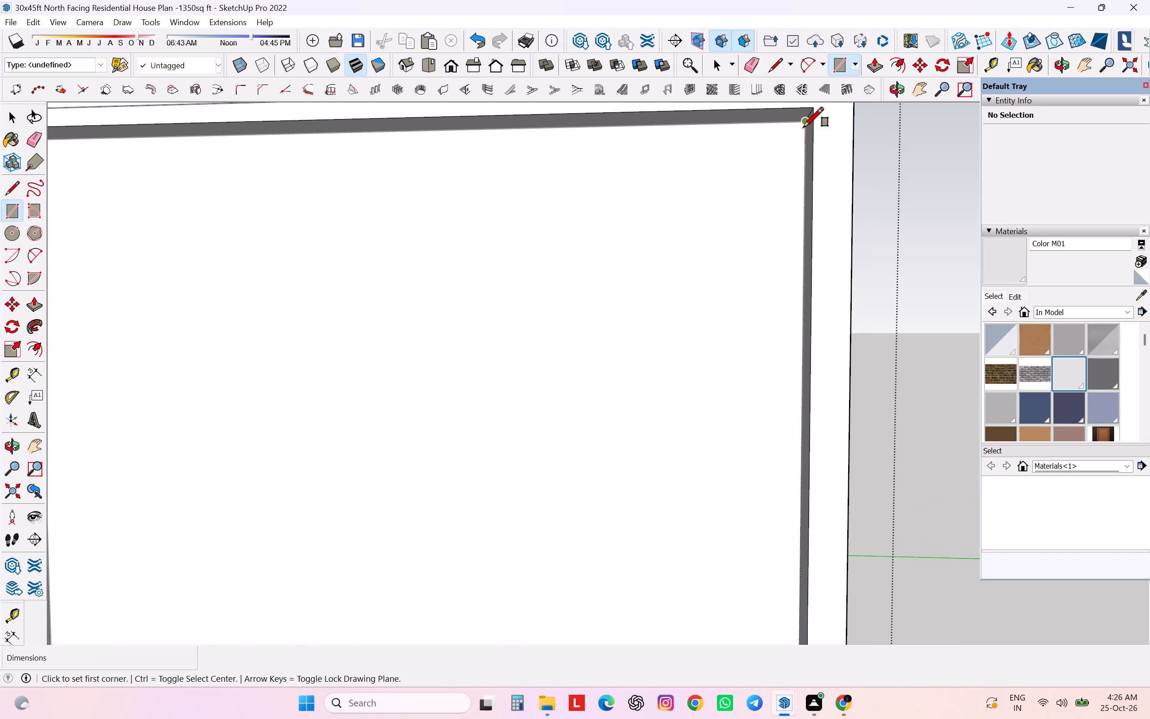
left_click(804, 125)
scroll(712, 261, "down", 14)
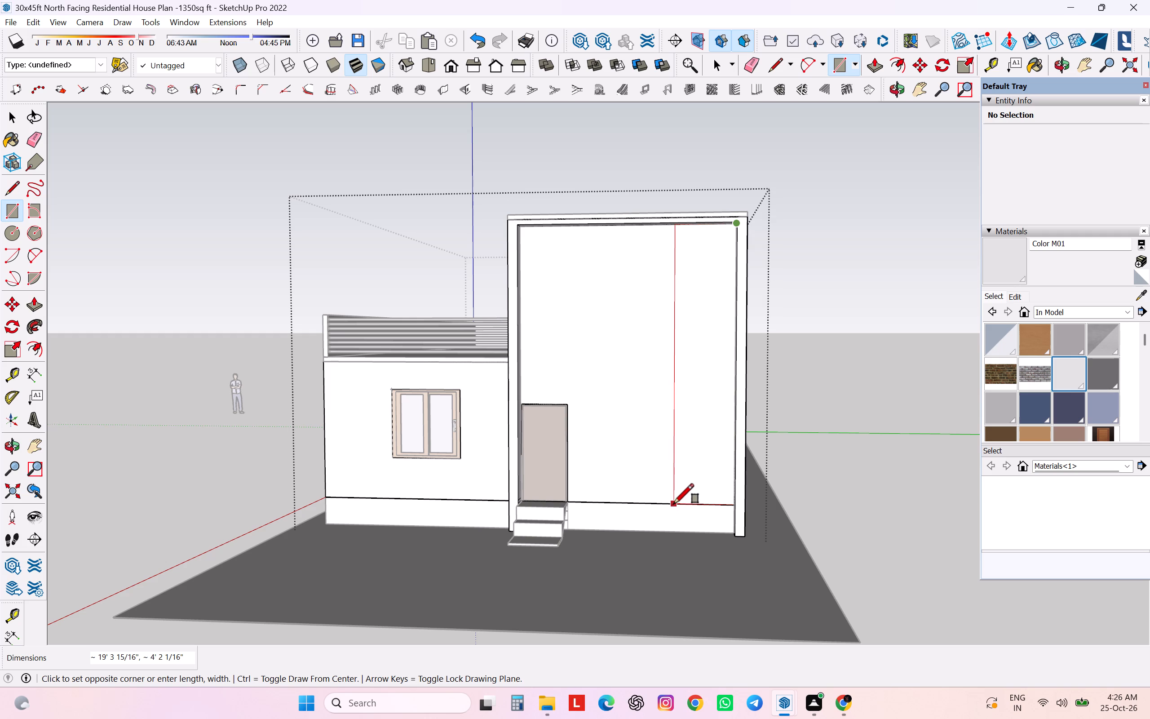
left_click(673, 533)
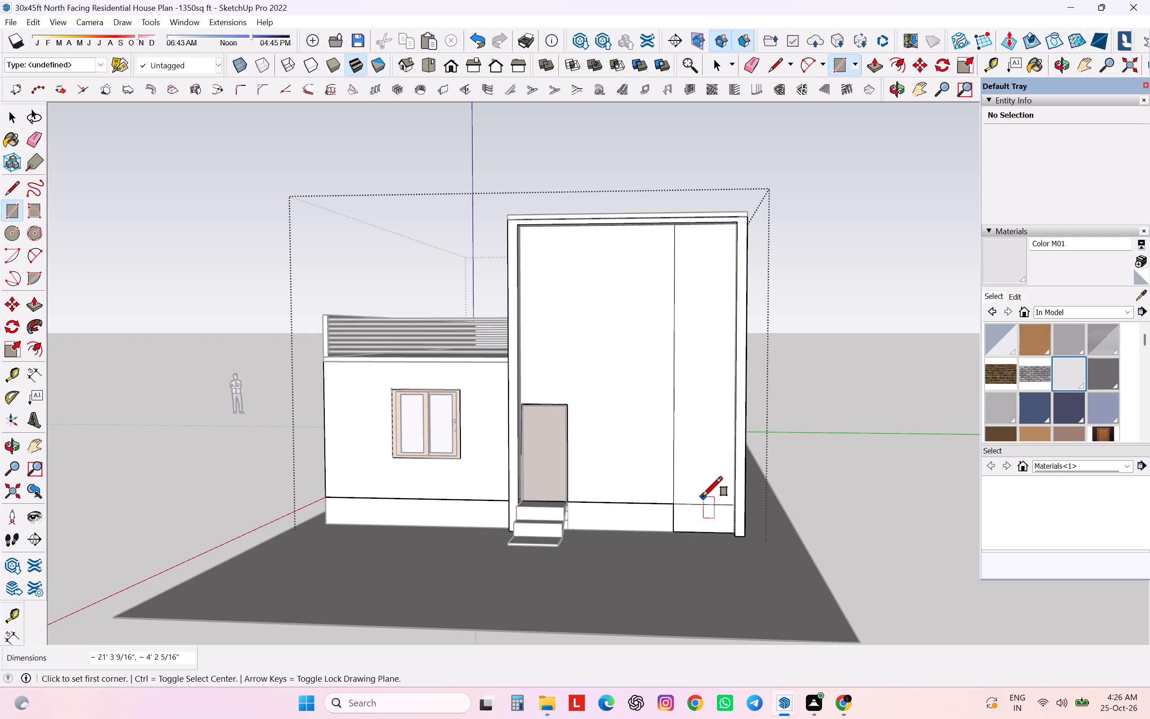
Adjust the depth of the new strip's face above the plinth freehand with Push/Pull, ending at about 6 5/16".
key("p")
left_click_drag(703, 475, 705, 470)
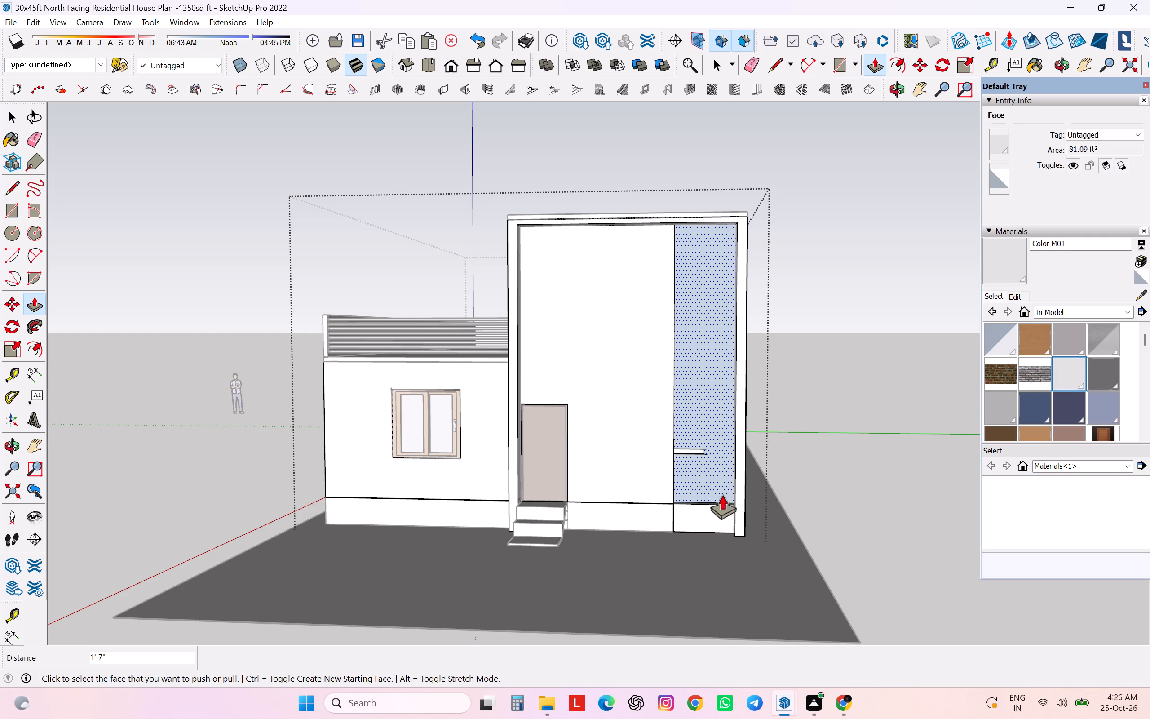
left_click(703, 337)
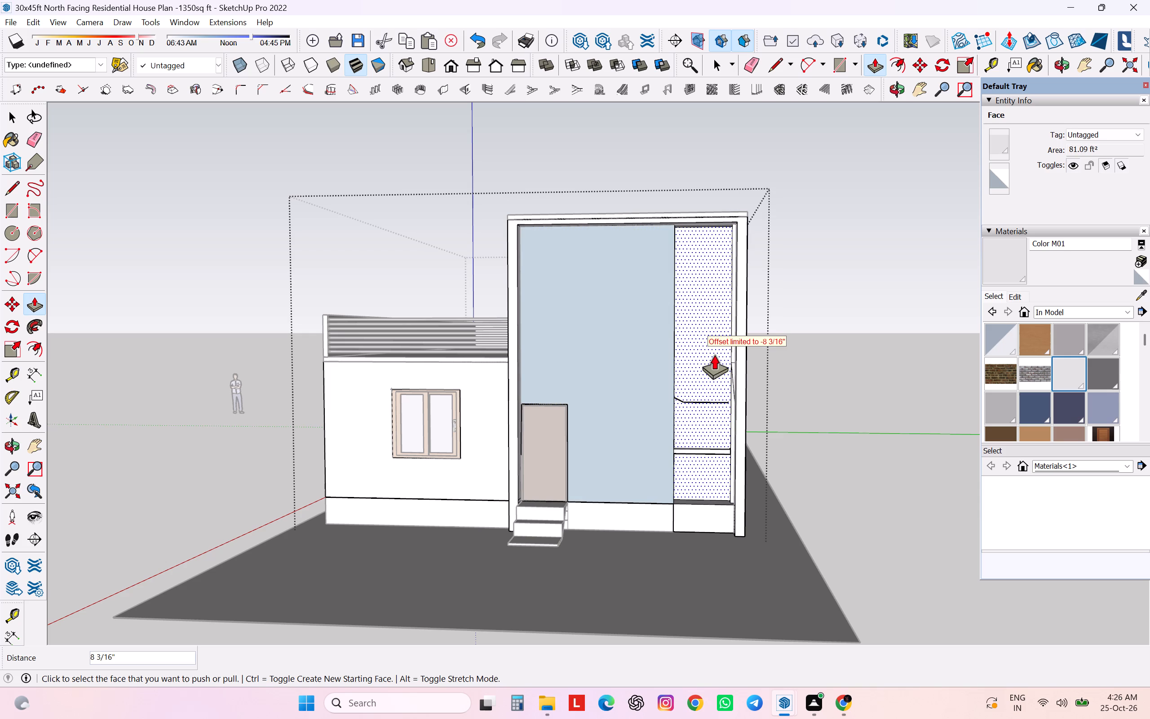
left_click(714, 354)
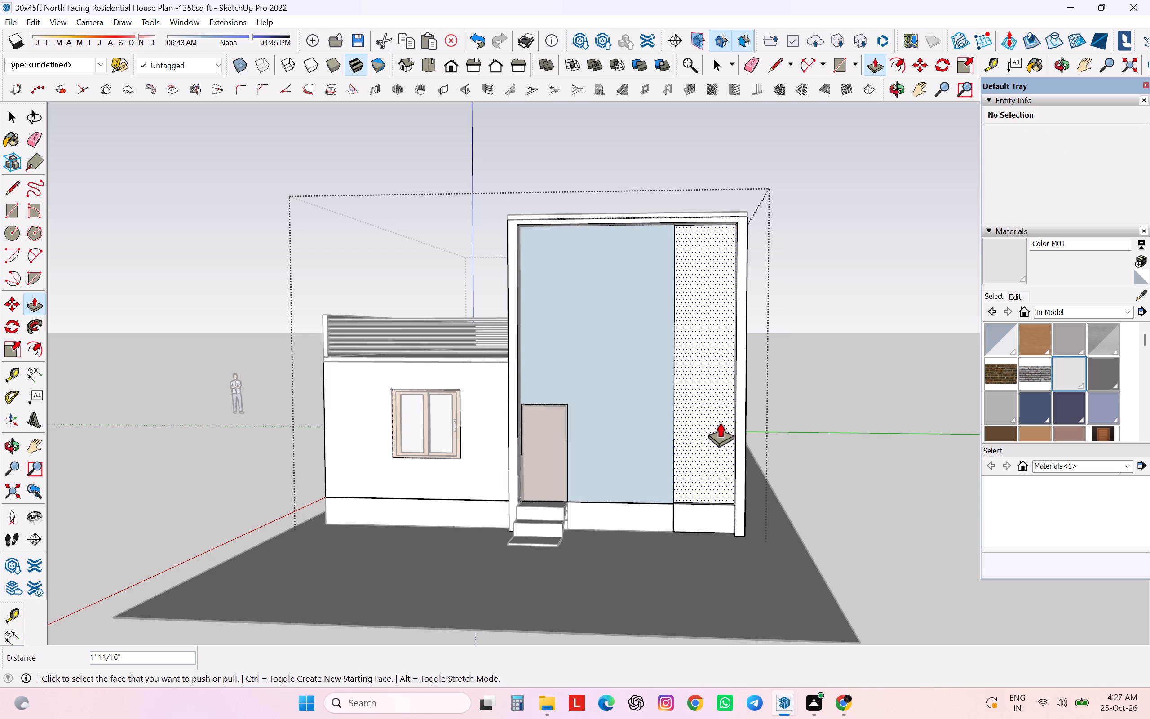
left_click(720, 422)
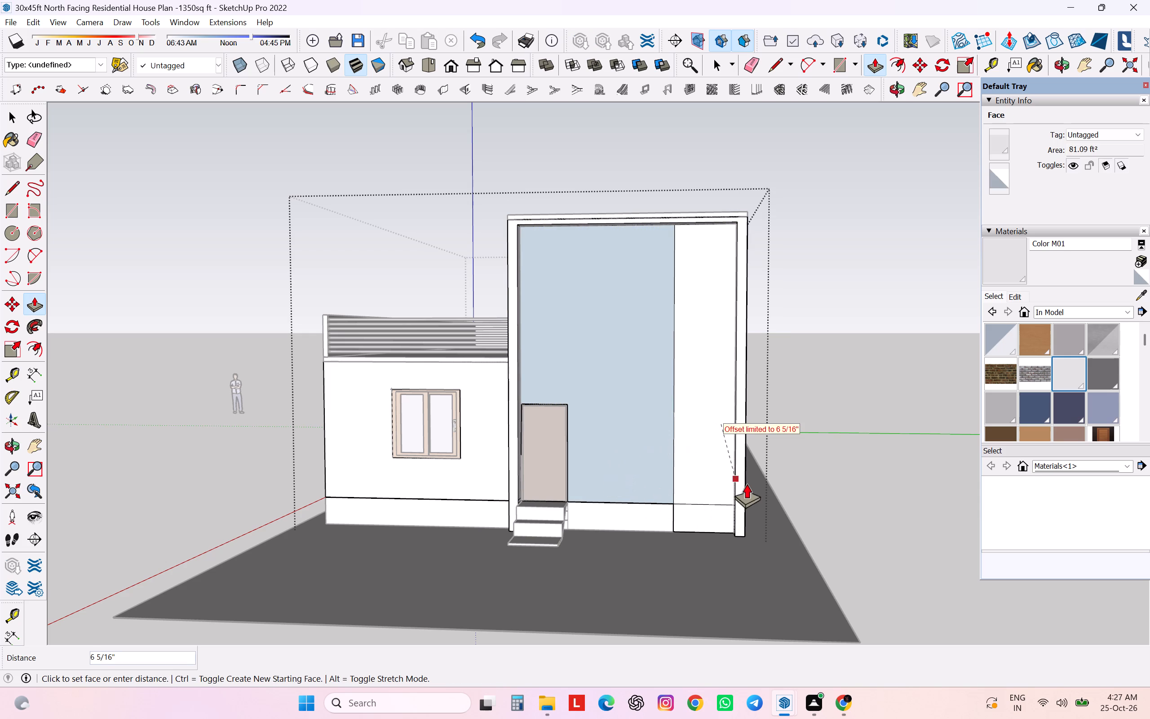
scroll(767, 537, "down", 1)
middle_click_drag(767, 537, 980, 569)
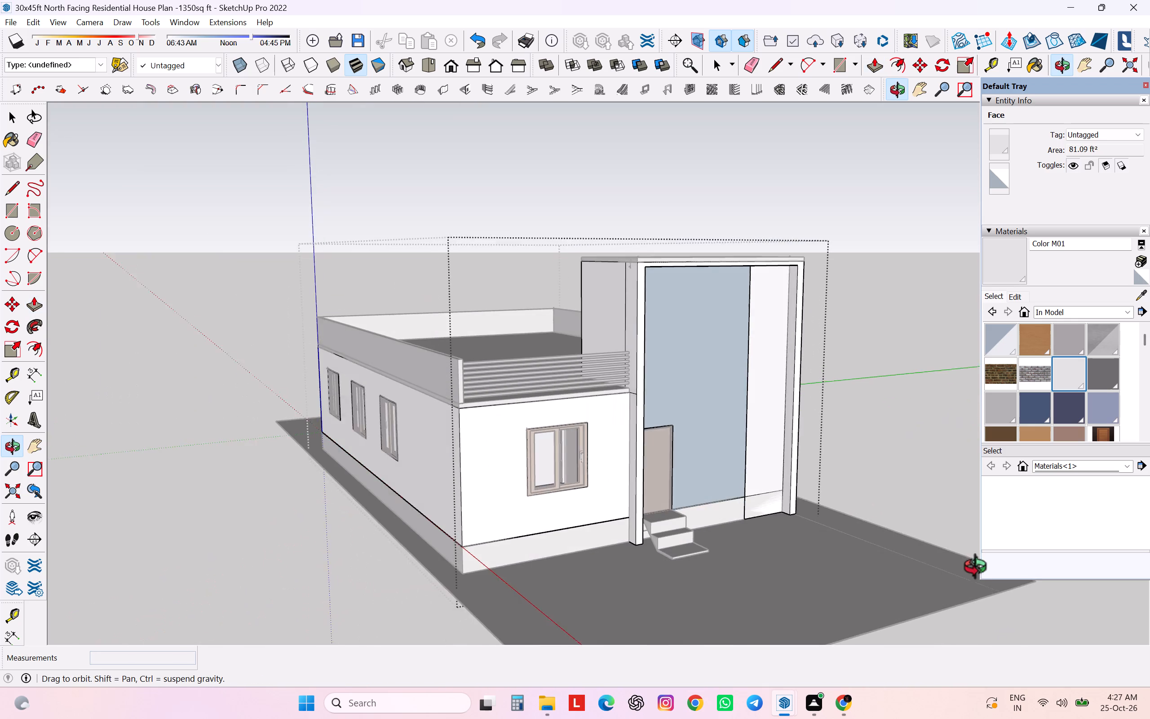
middle_click_drag(980, 569, 993, 567)
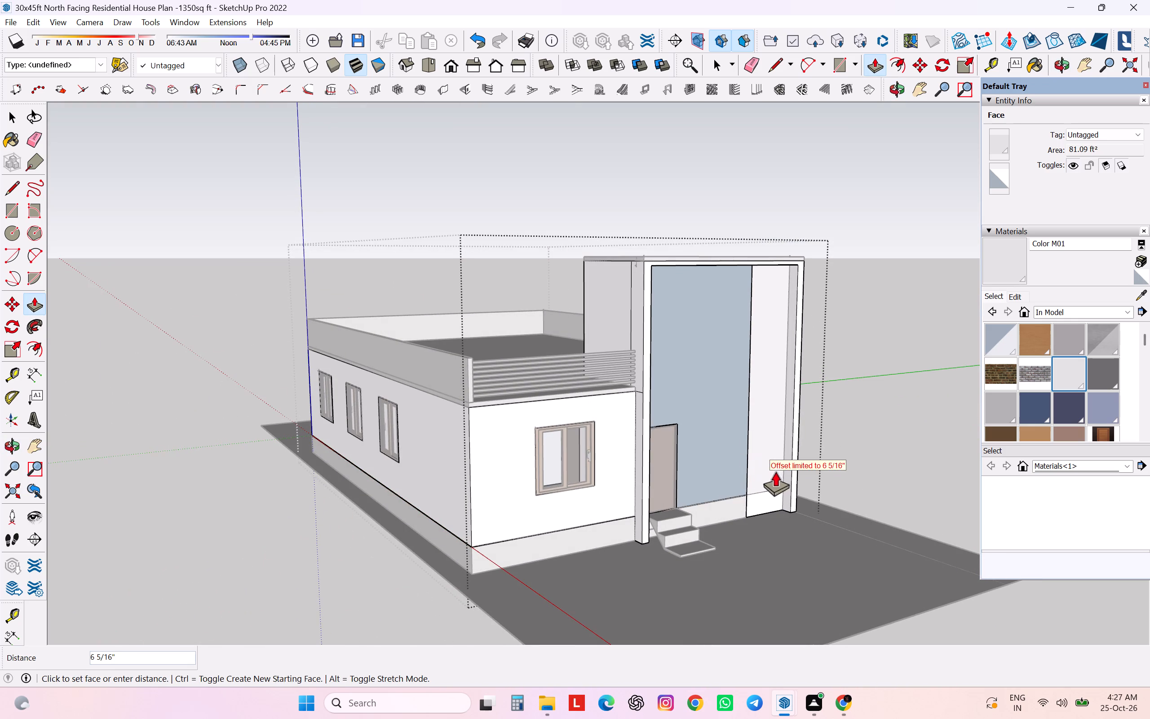
left_click(794, 475)
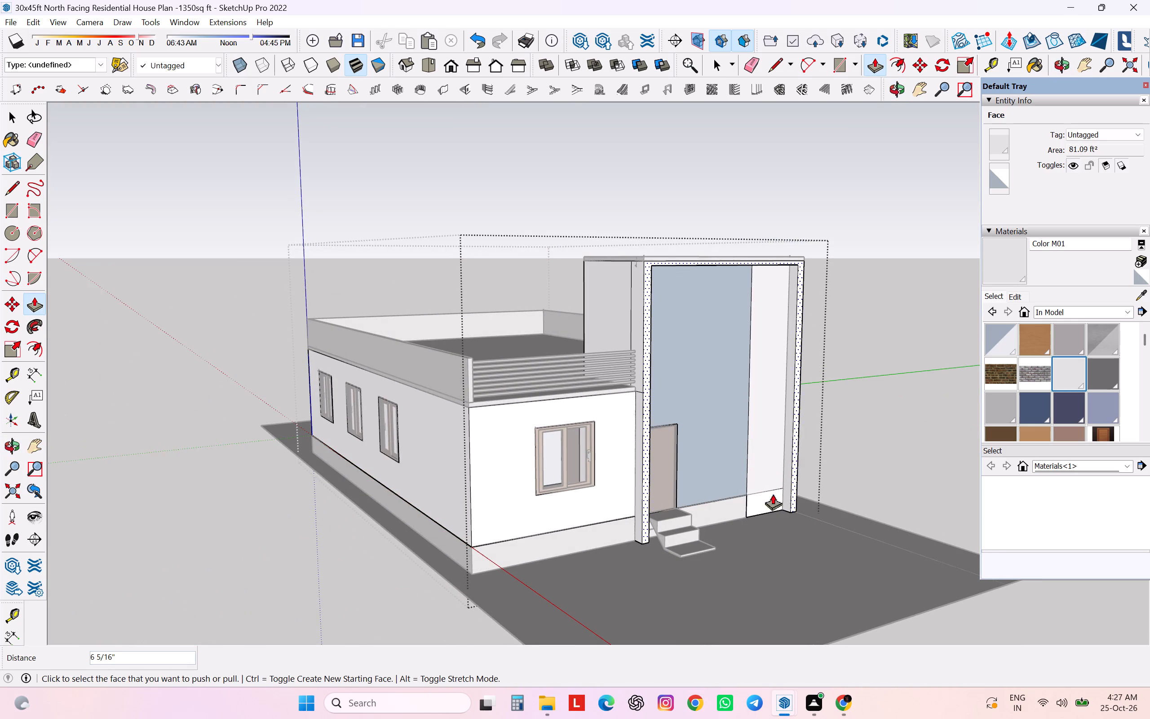
Push/Pull the strip's face above the plinth by 1" and close the house wall group.
left_click(762, 484)
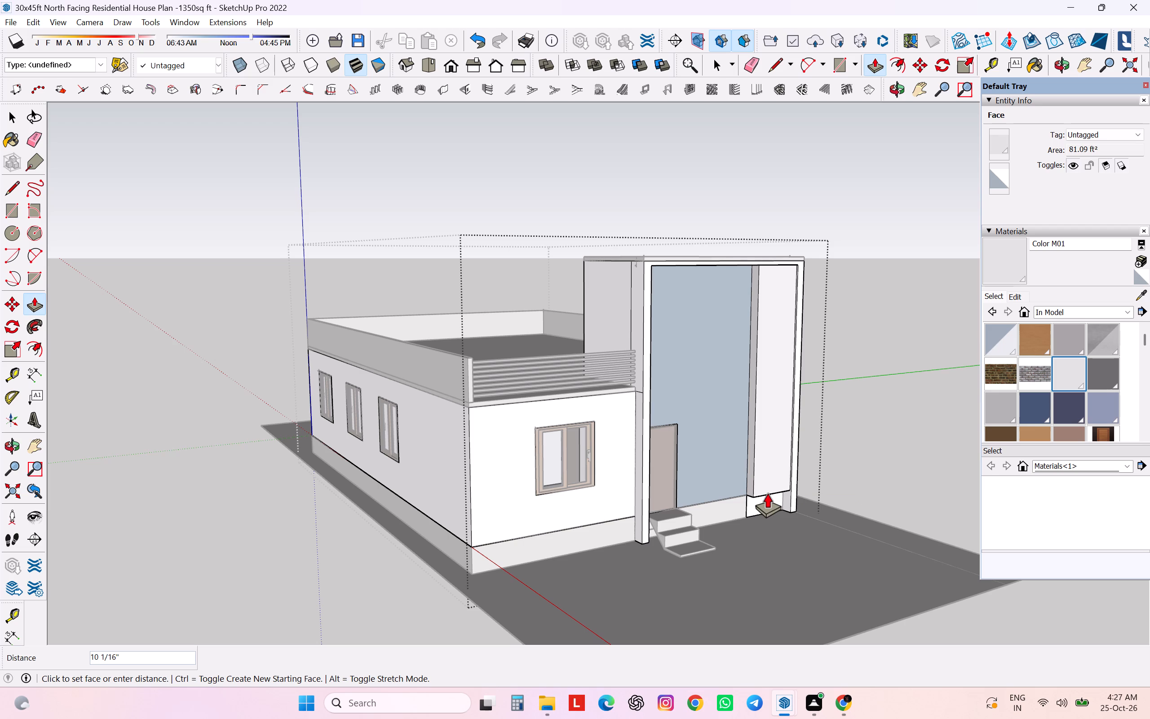
key("1")
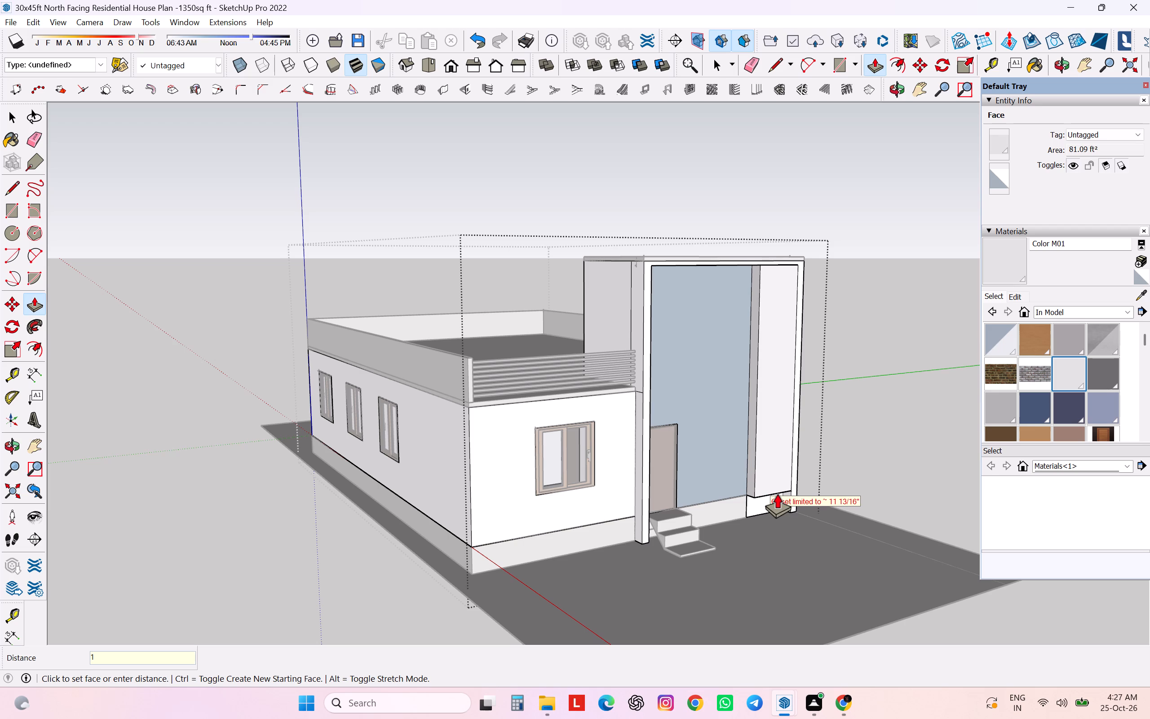
key("Return")
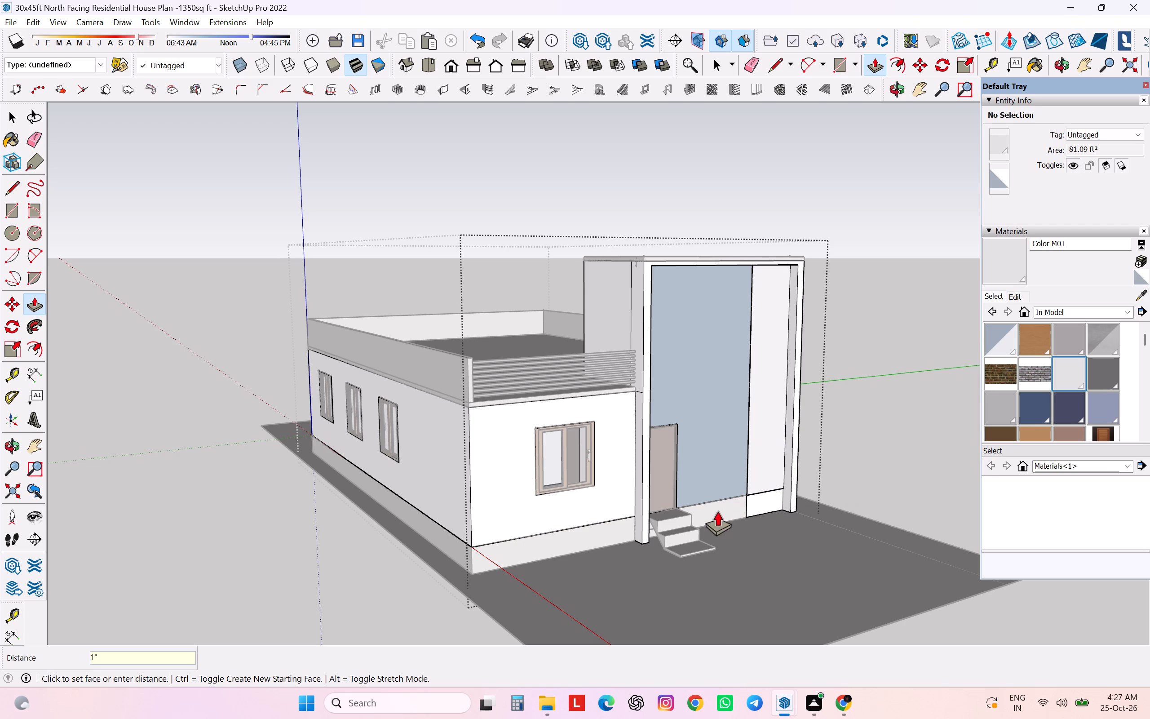
key("space")
left_click(900, 457)
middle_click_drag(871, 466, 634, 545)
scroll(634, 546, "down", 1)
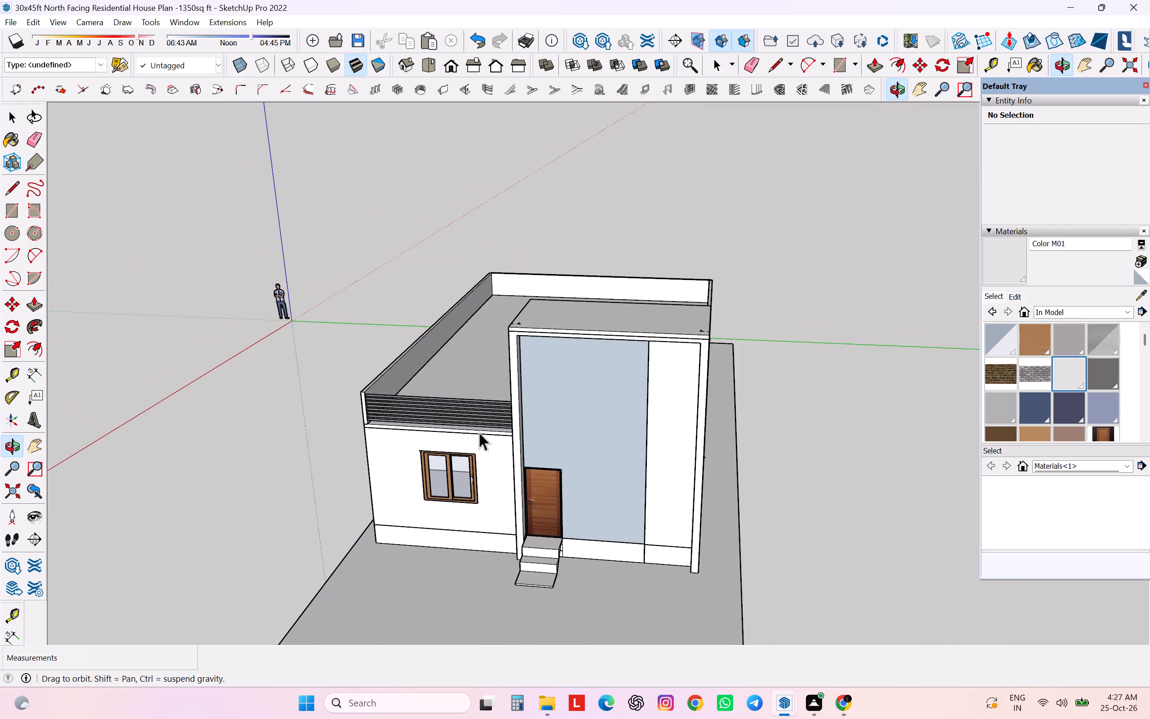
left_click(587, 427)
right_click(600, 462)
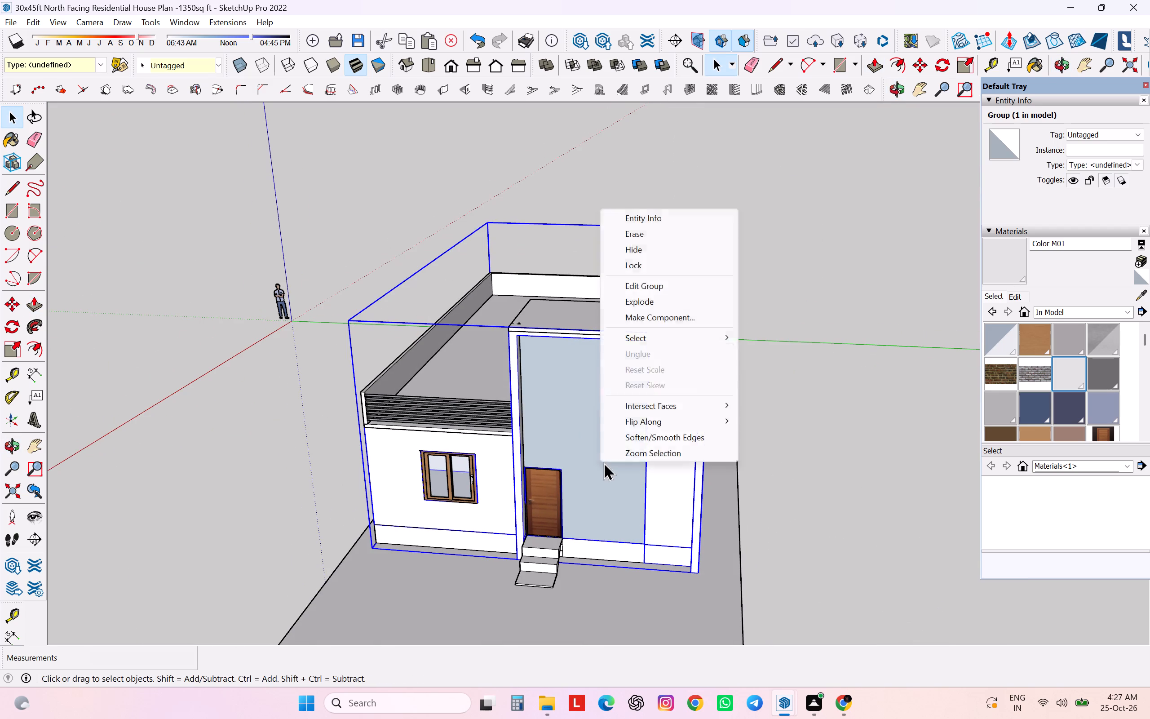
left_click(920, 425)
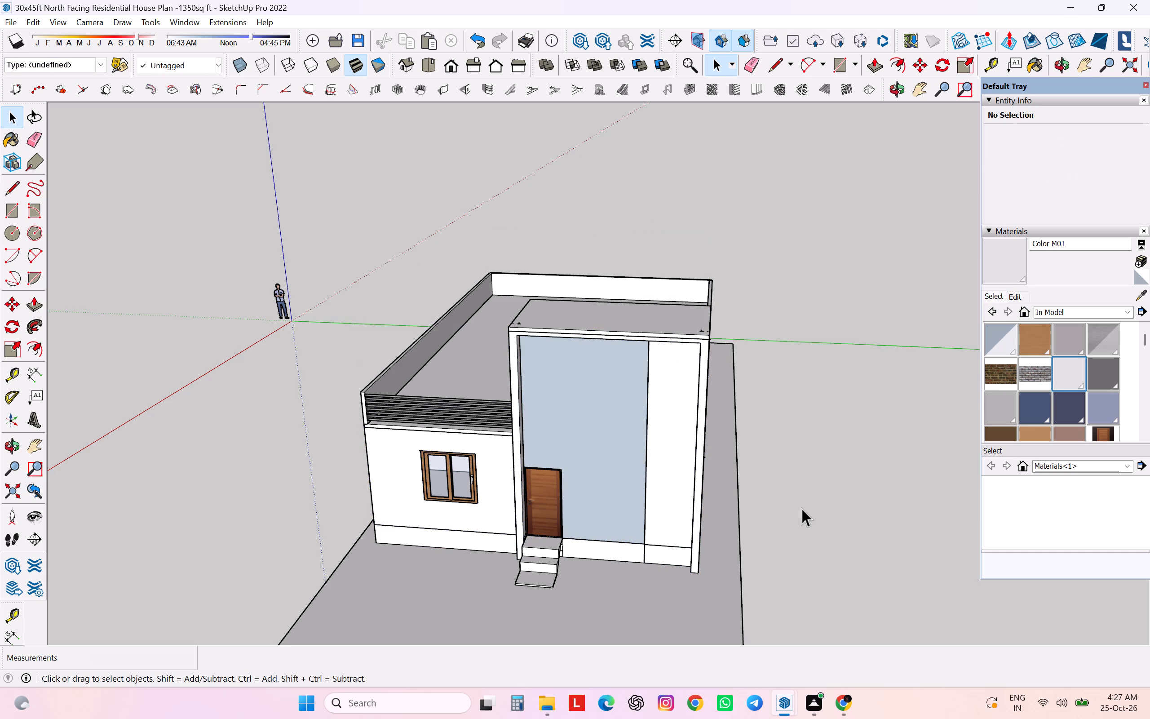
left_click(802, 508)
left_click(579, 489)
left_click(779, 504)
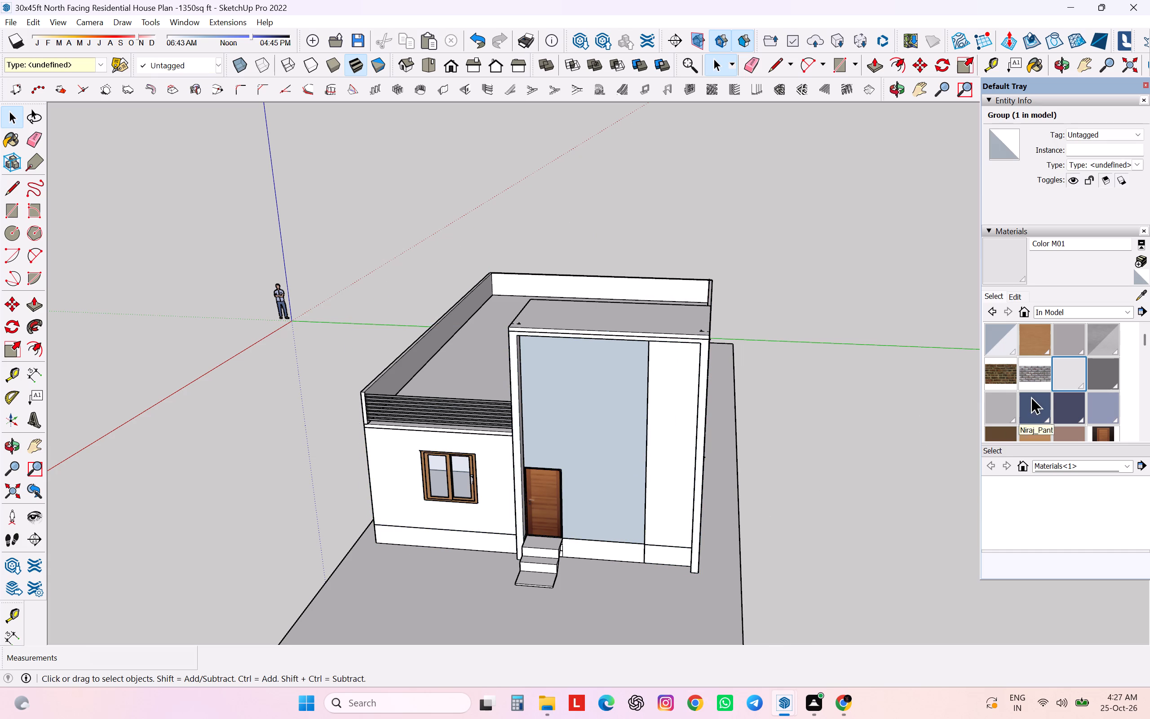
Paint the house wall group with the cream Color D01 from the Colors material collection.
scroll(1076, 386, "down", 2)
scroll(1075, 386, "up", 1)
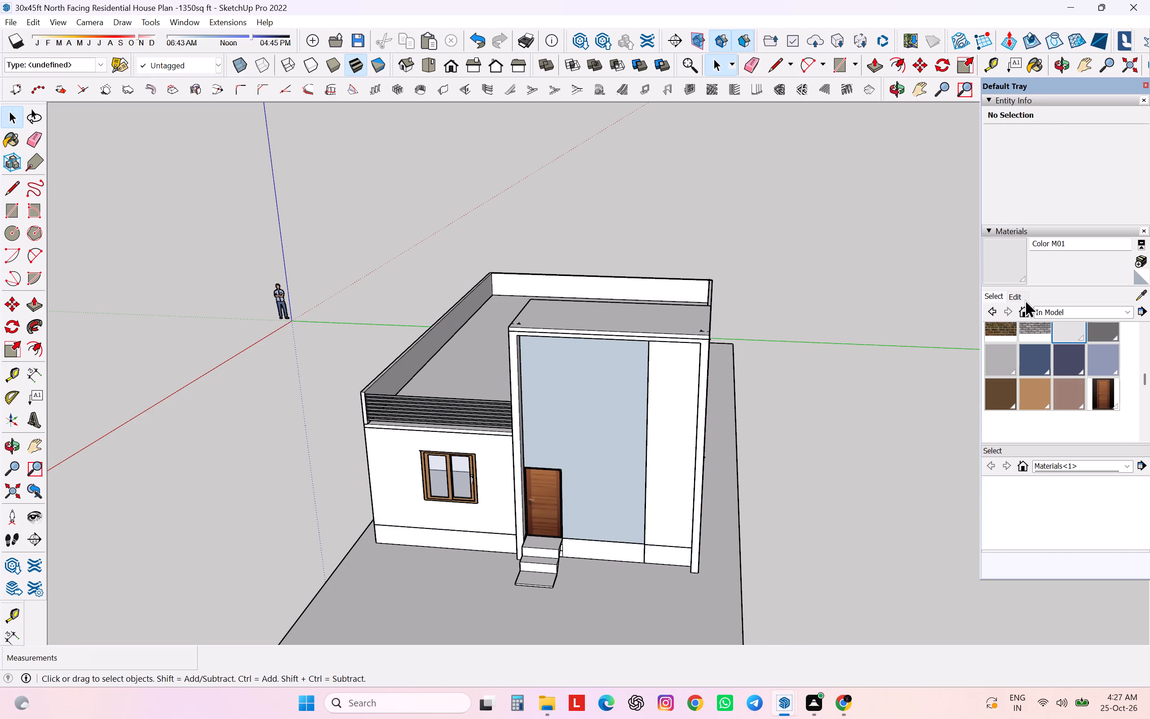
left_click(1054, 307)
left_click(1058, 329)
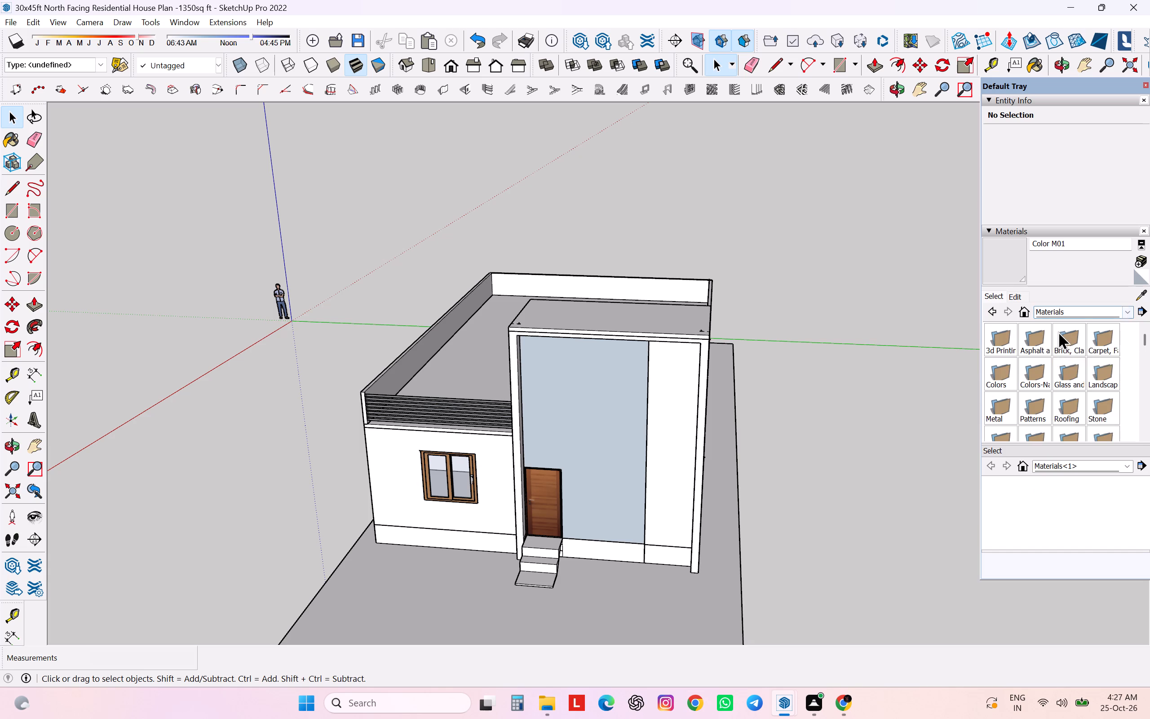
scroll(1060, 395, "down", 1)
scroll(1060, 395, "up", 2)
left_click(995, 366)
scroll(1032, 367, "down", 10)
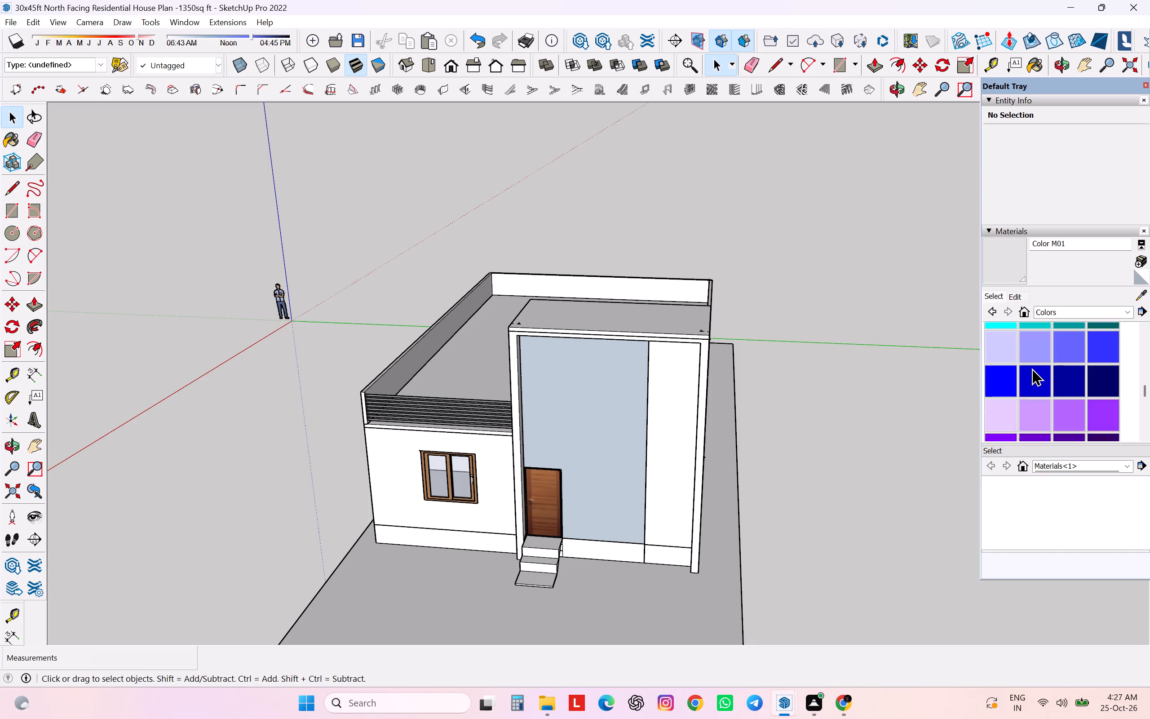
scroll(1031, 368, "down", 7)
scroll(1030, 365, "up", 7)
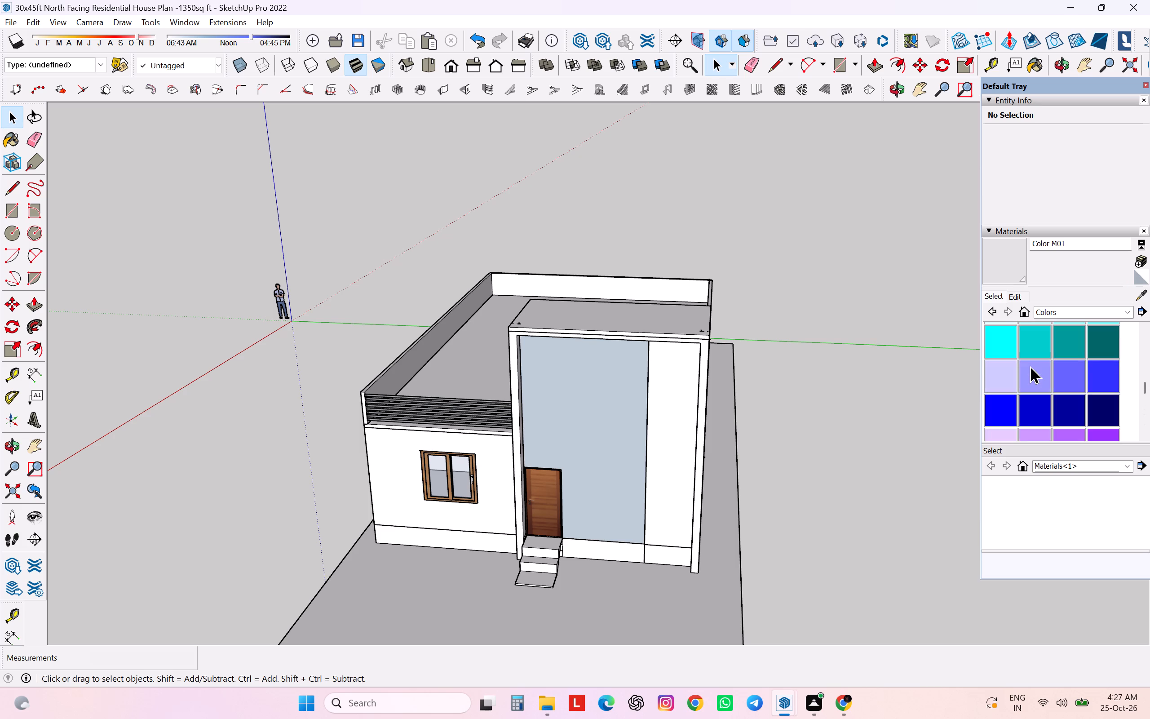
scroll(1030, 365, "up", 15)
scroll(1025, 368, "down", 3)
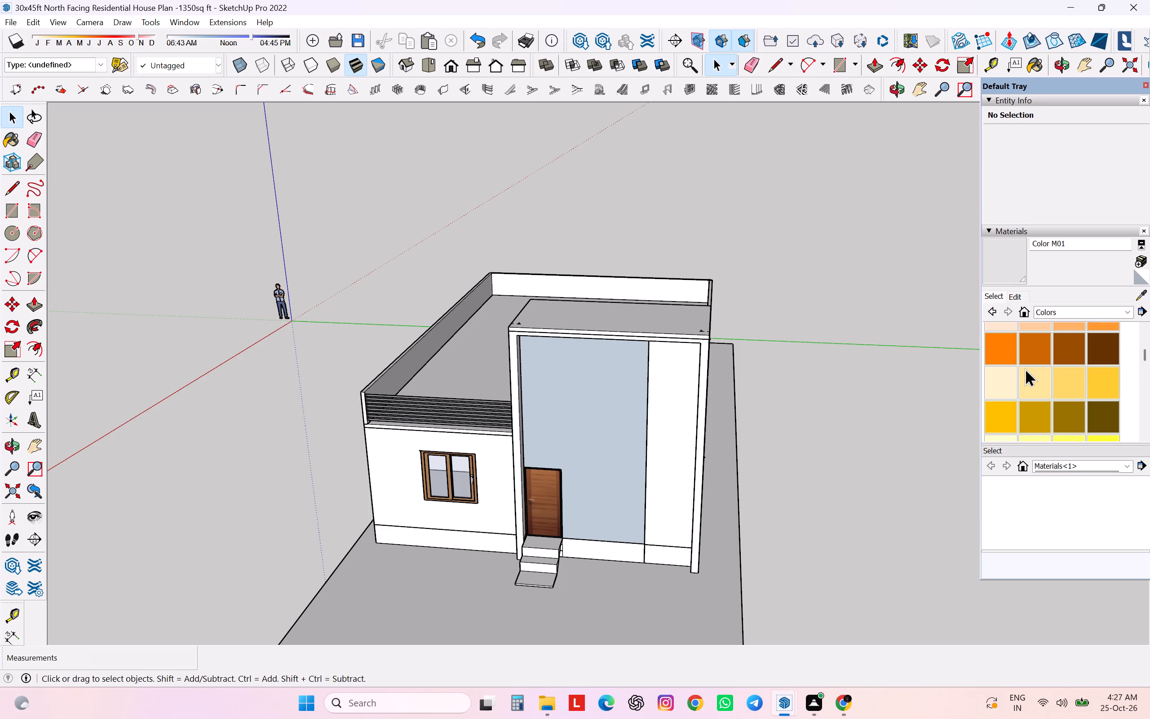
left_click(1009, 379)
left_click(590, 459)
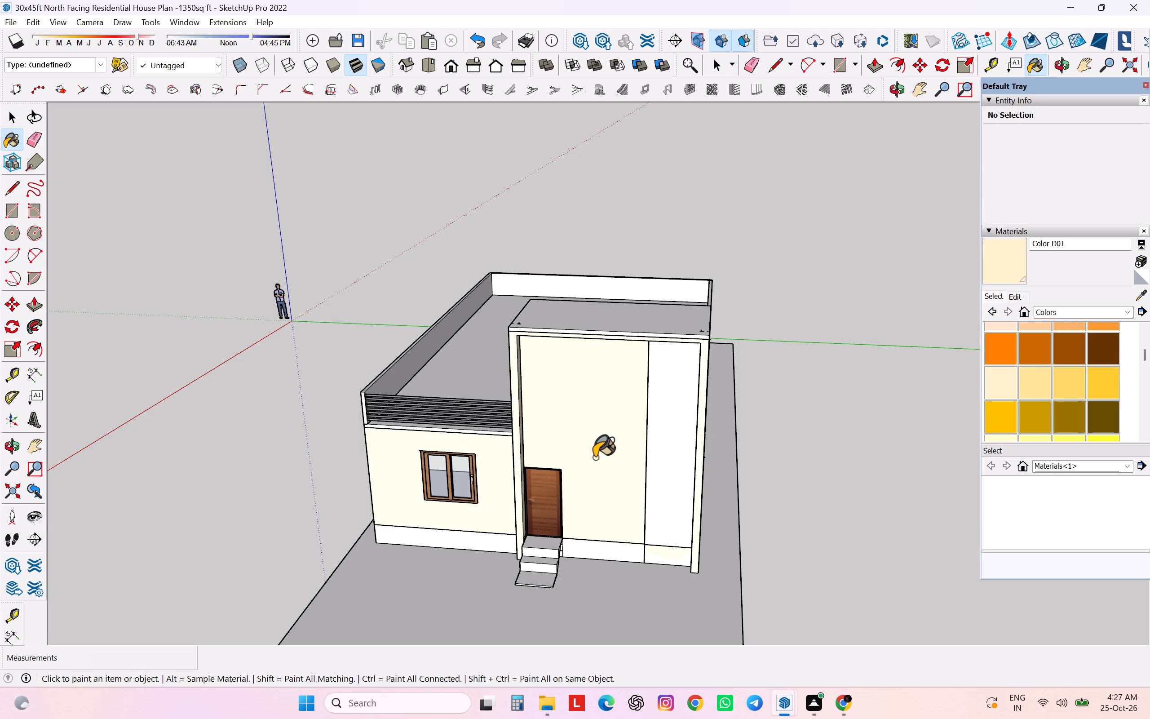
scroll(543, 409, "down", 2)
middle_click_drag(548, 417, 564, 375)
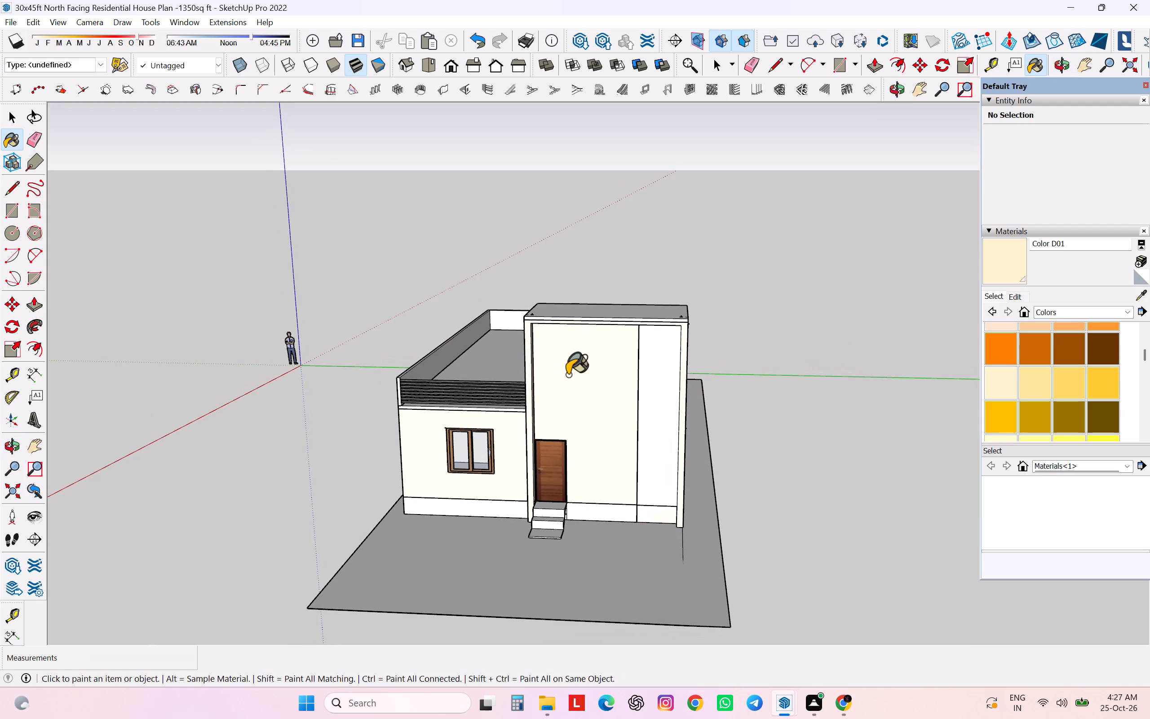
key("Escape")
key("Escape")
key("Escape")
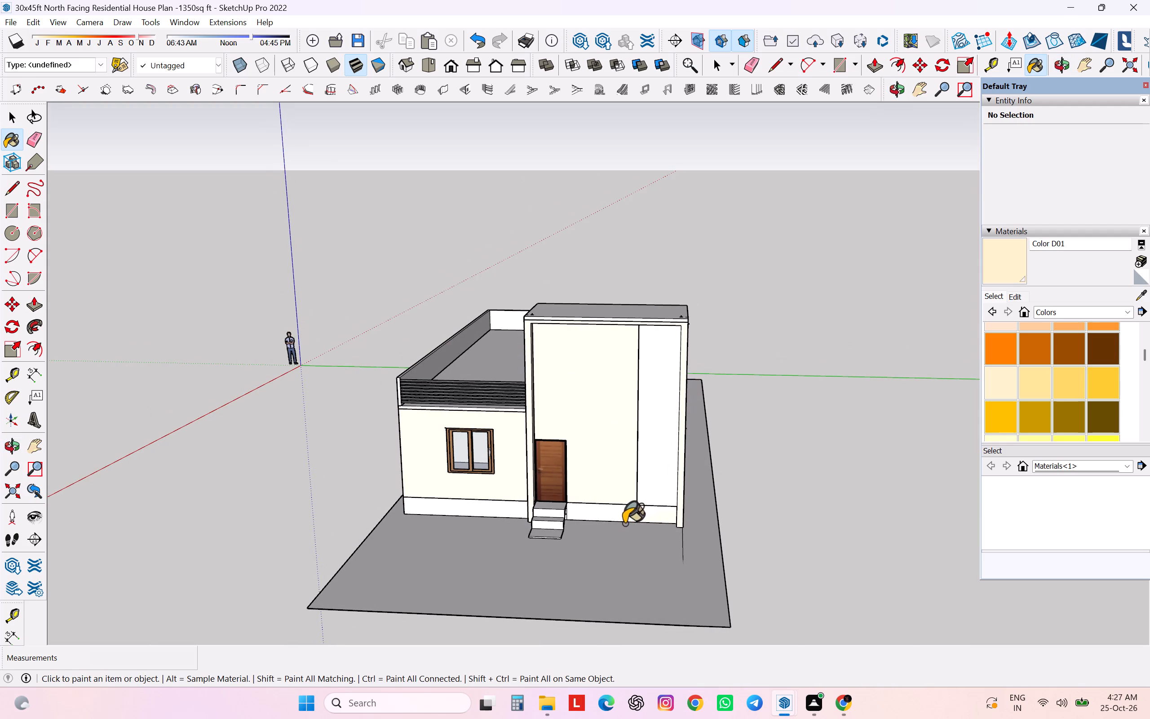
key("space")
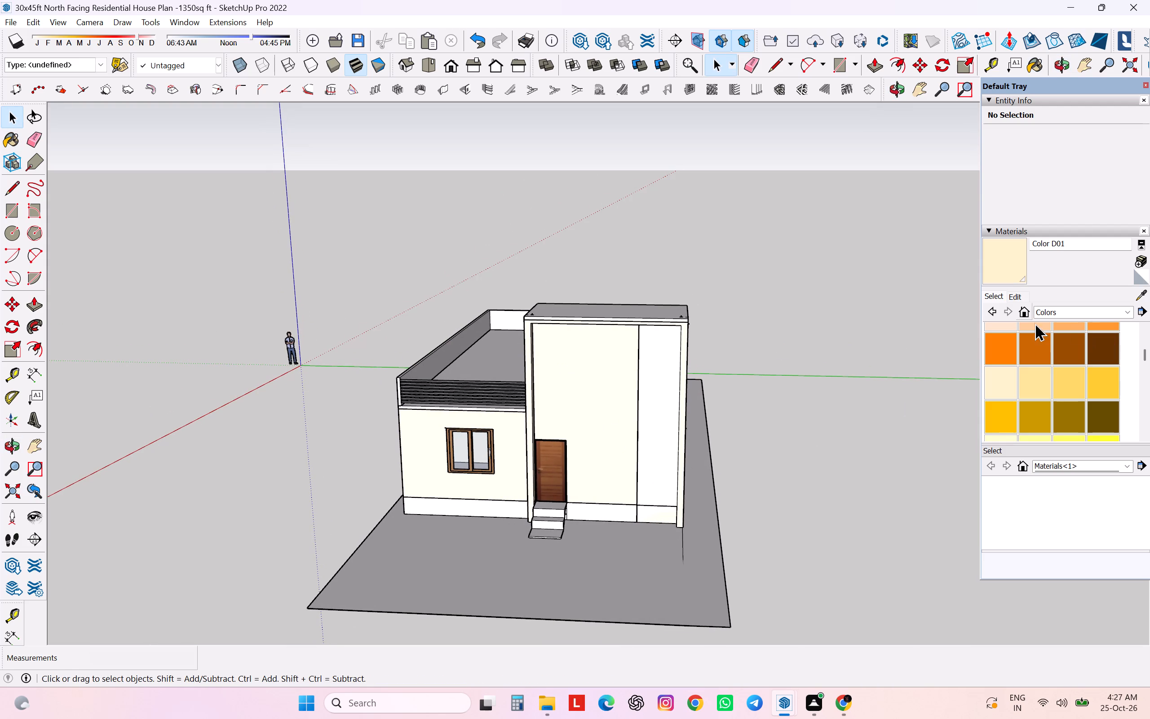
Paint the house wall group with Brick Tumbled from the Brick, Cladding and Siding material collection.
left_click(1068, 308)
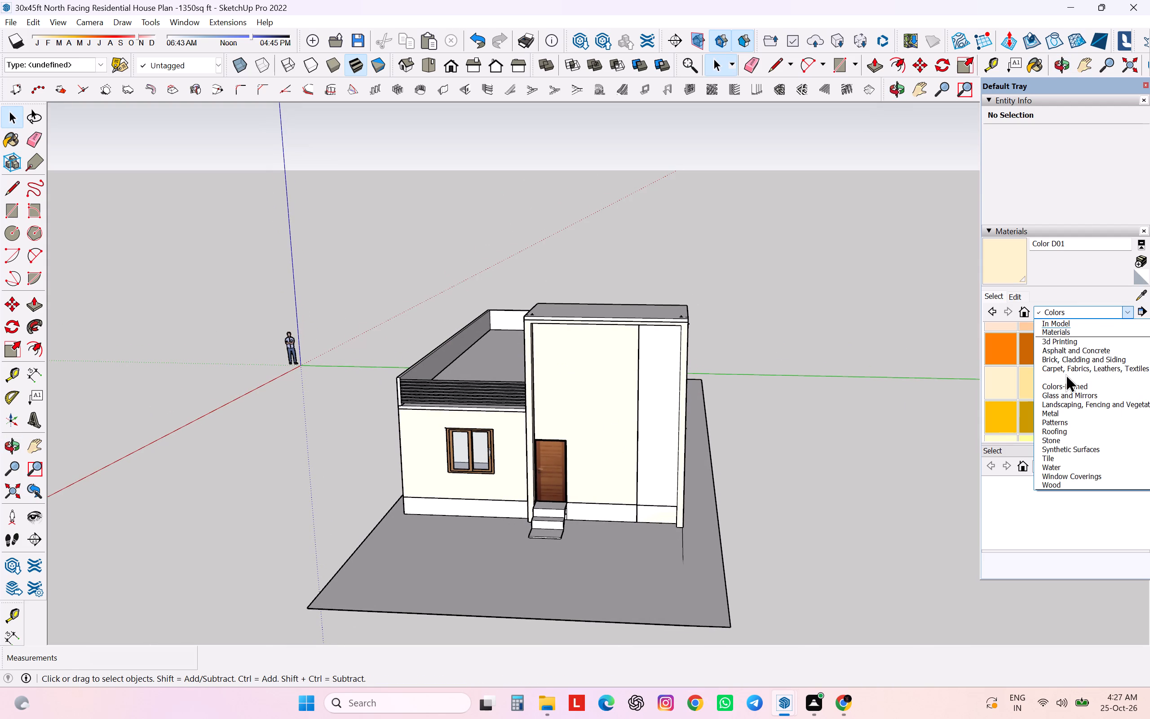
left_click(1067, 358)
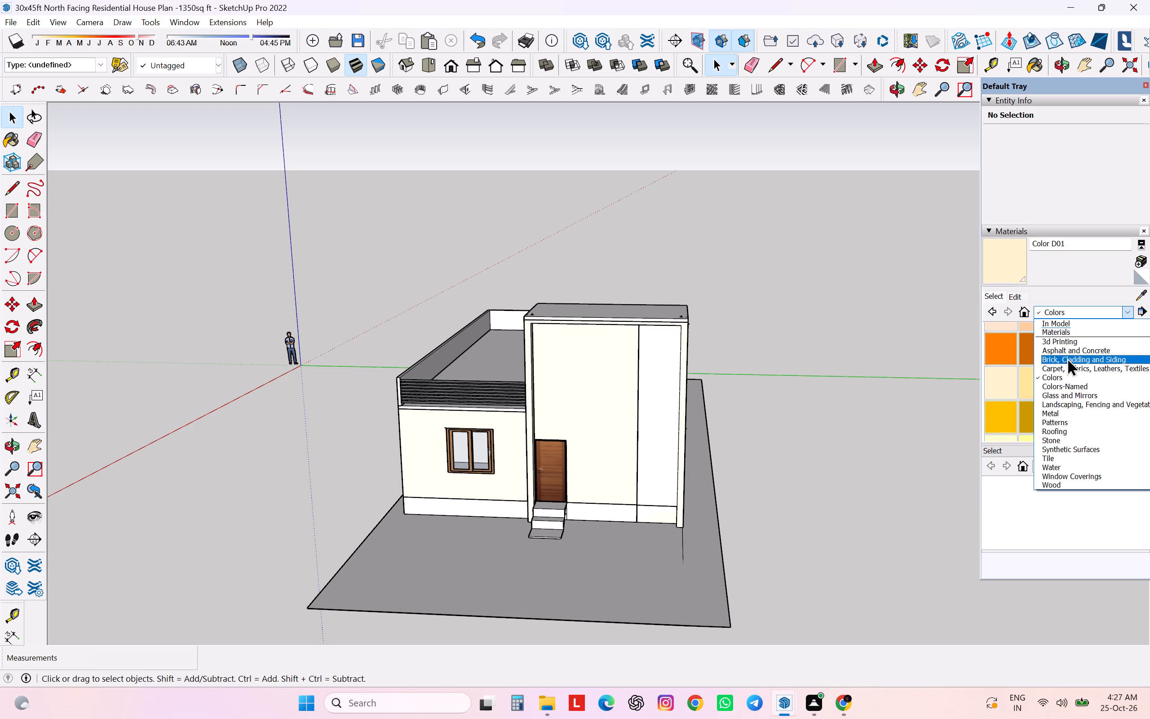
scroll(1076, 386, "down", 3)
scroll(1076, 386, "up", 1)
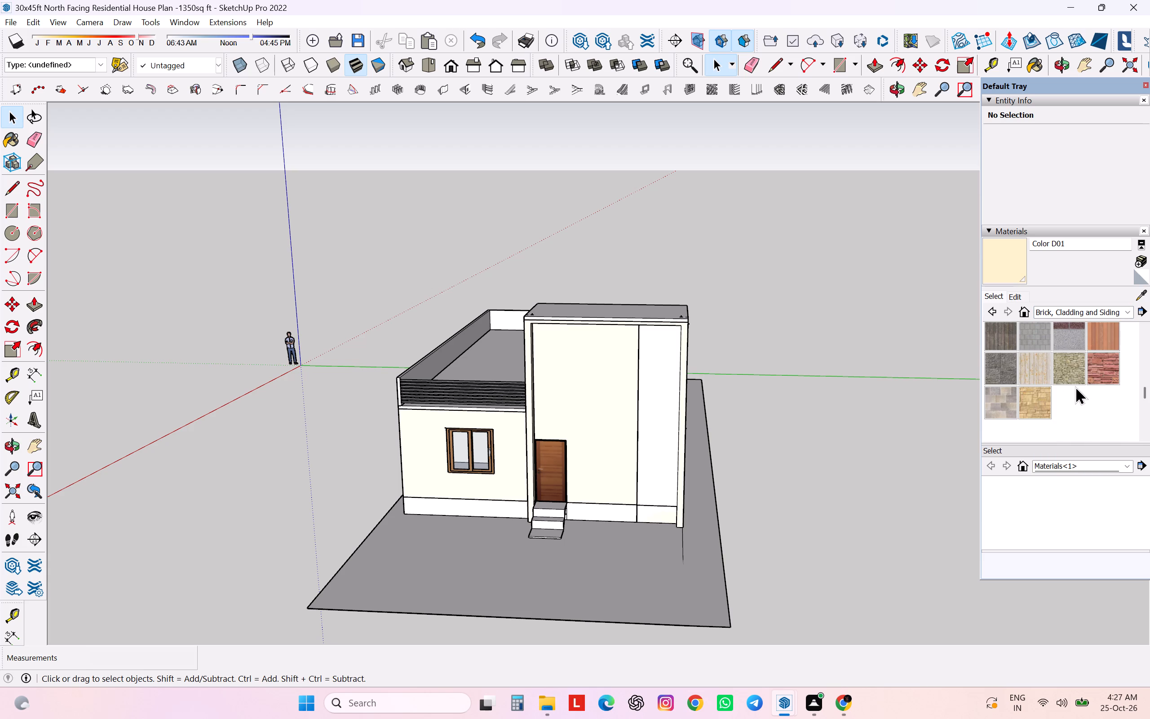
scroll(1075, 386, "up", 1)
scroll(1104, 347, "up", 1)
left_click(1098, 375)
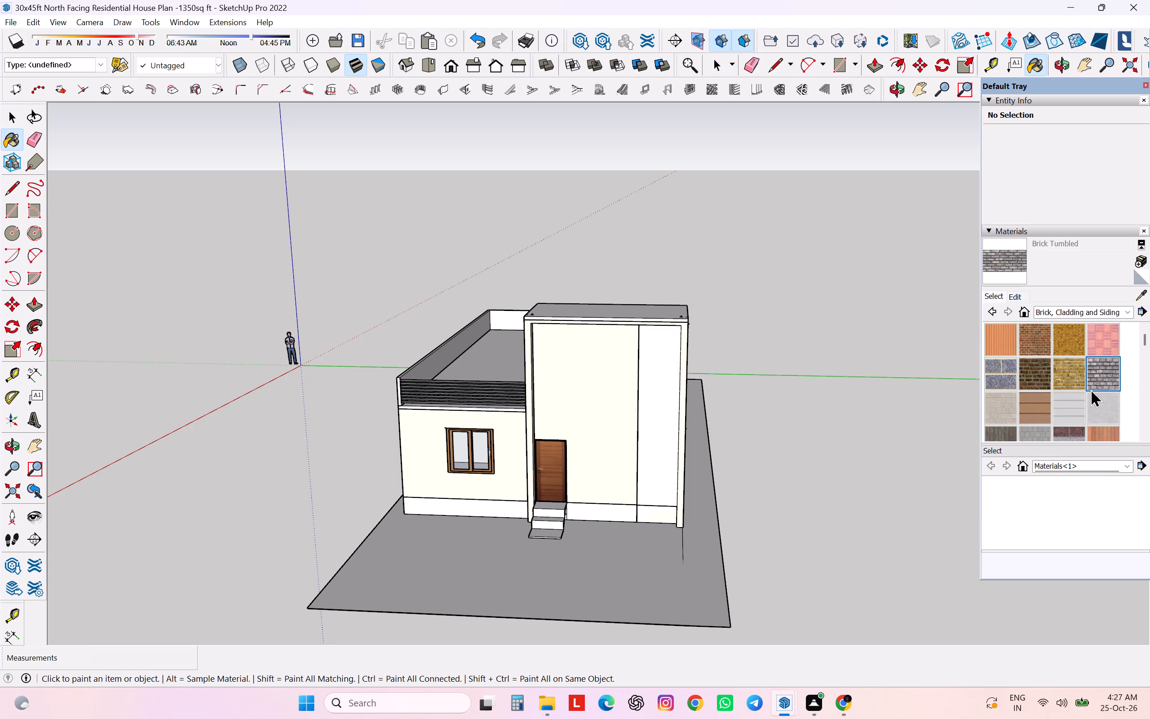
left_click(666, 460)
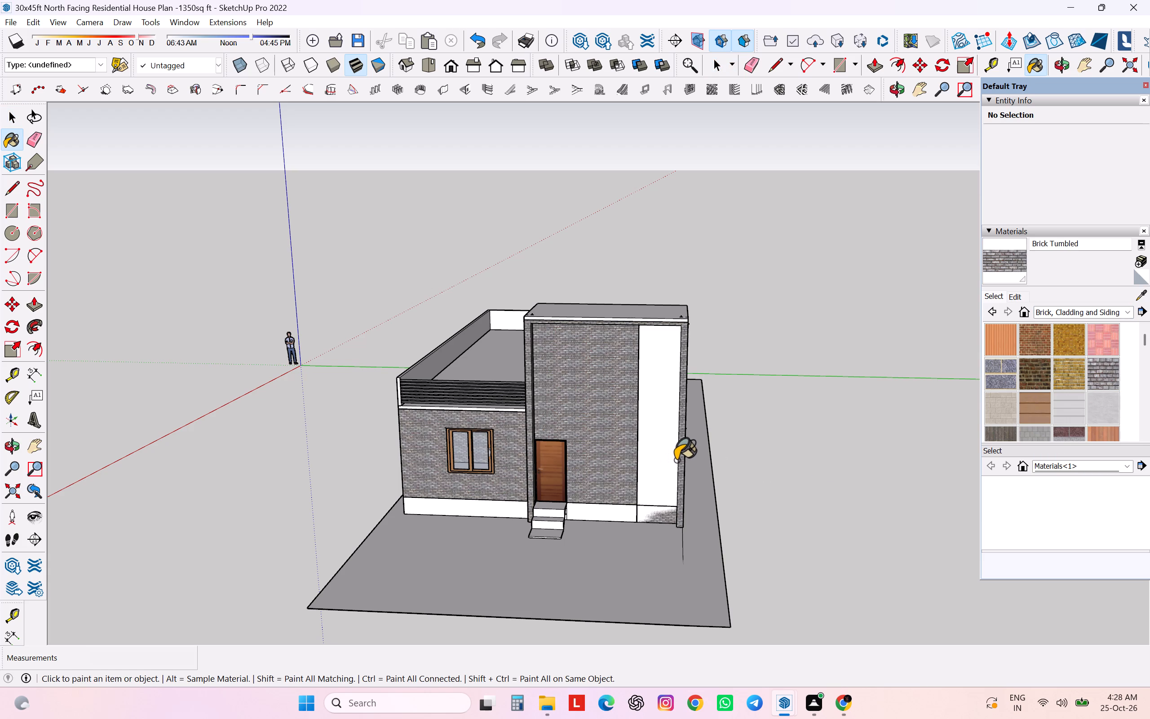
Undo the Brick Tumbled paint on the house wall group.
key("ctrl+z")
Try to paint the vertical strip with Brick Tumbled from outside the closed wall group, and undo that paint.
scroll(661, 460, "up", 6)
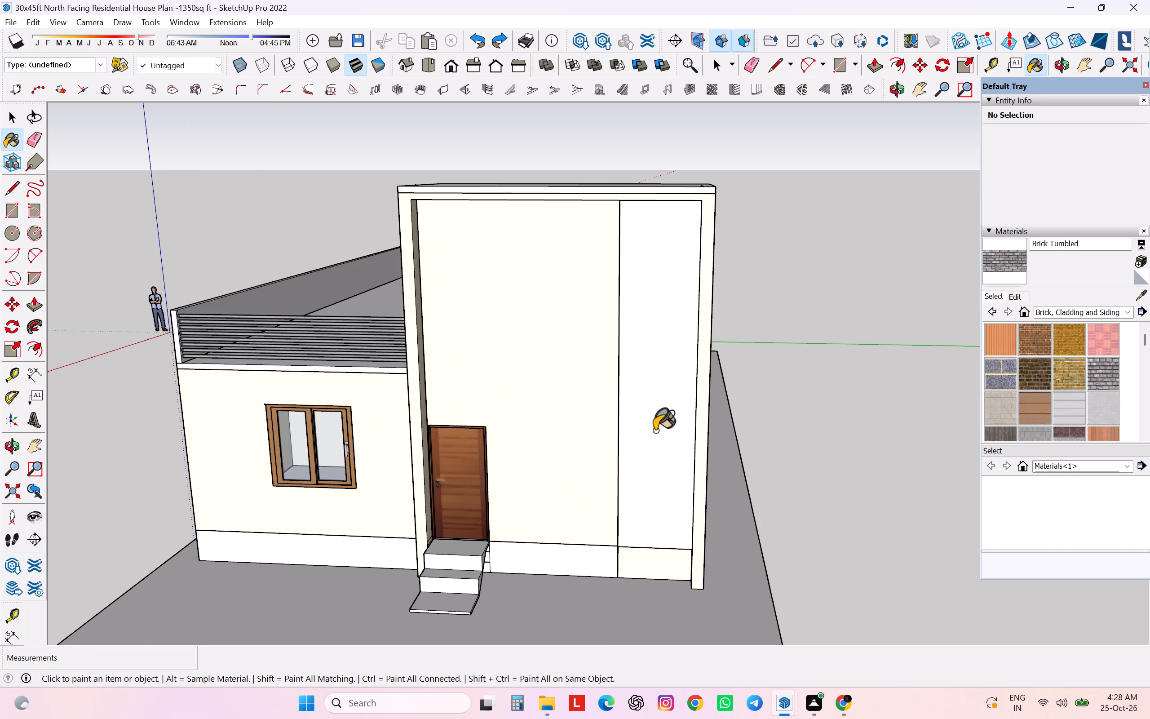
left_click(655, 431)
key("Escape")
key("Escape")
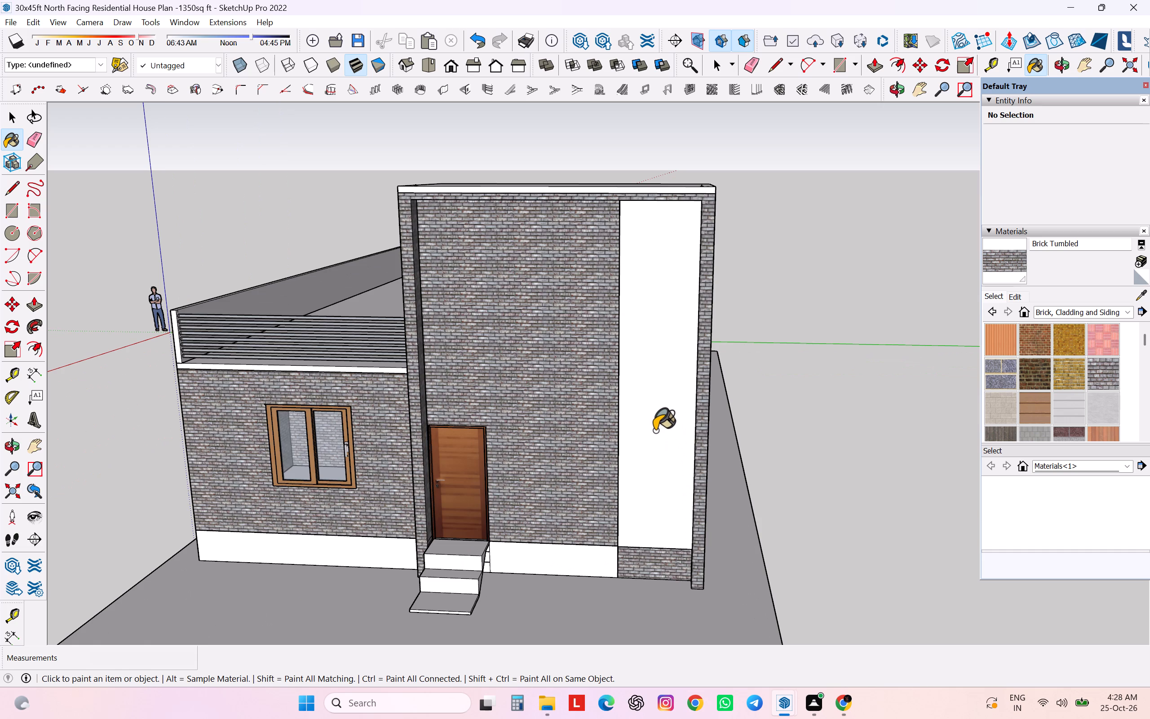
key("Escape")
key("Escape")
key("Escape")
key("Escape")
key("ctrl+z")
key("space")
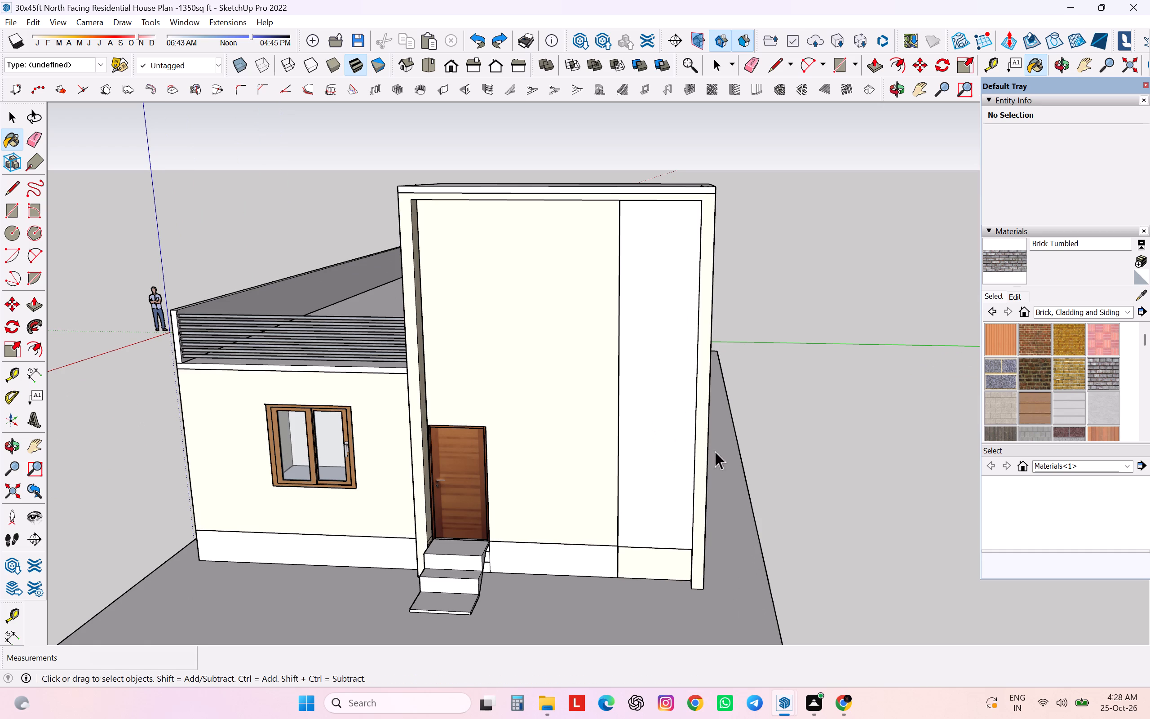
Open the house wall group, paint only the vertical strip's face above the plinth with Brick Tumbled, and close the group.
left_click(681, 470)
right_click(681, 470)
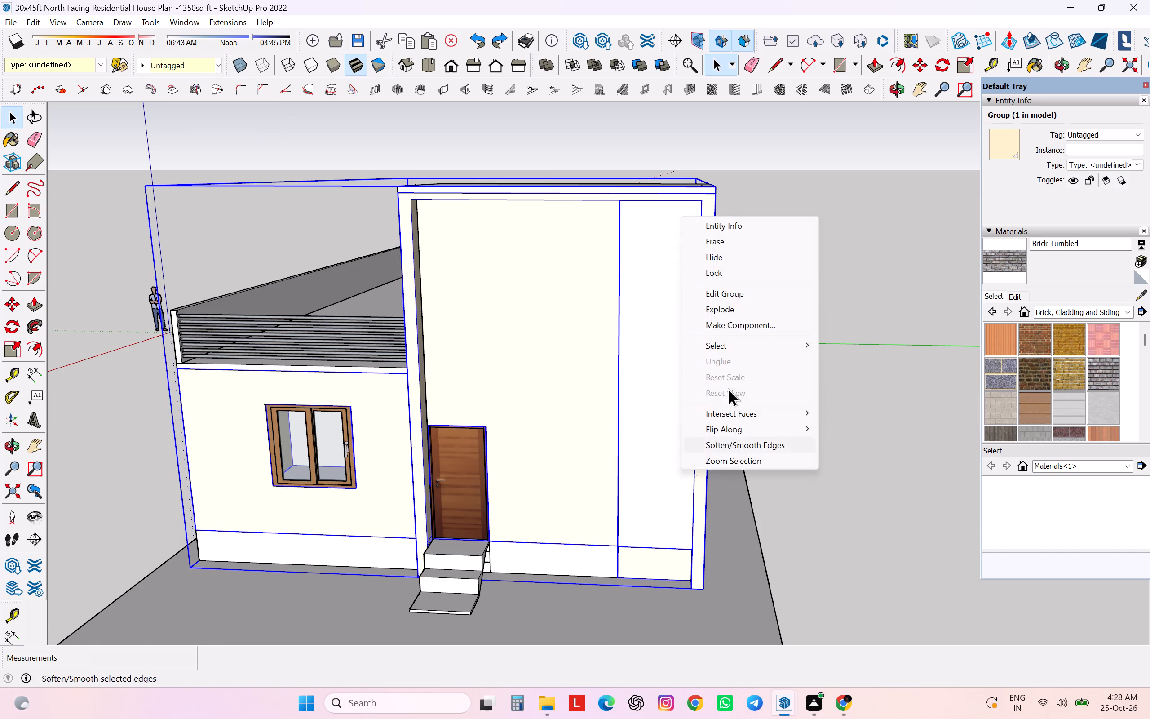
left_click(727, 288)
left_click(692, 312)
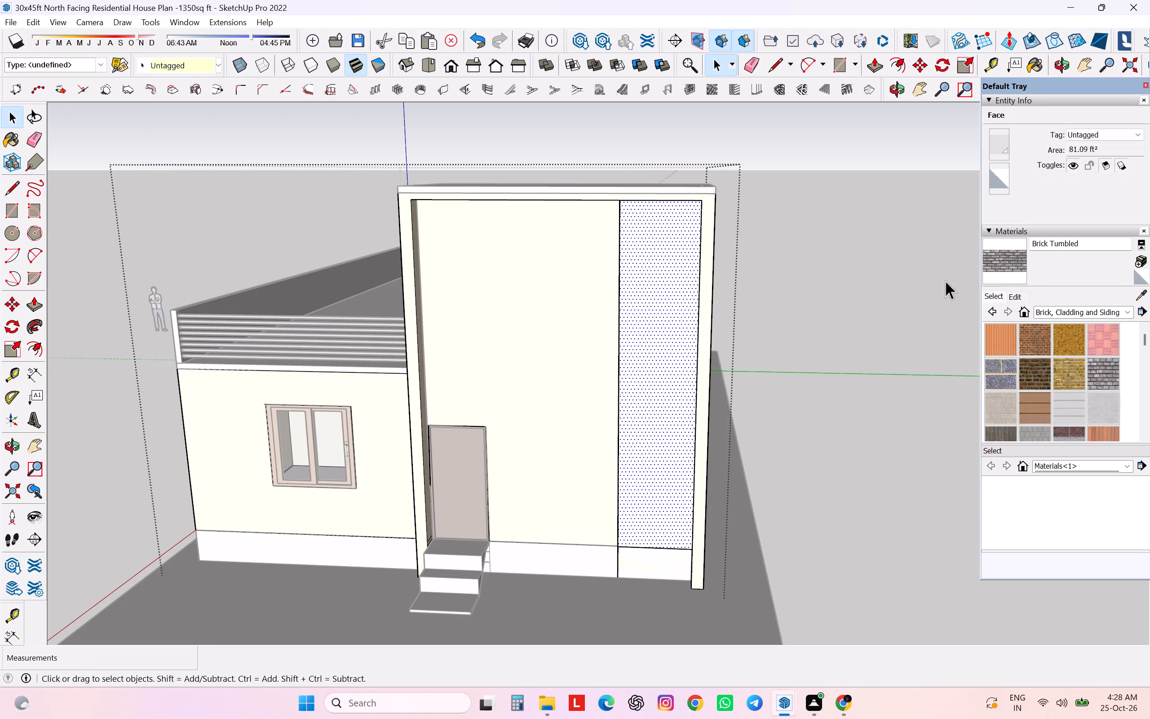
left_click(1107, 368)
left_click(668, 402)
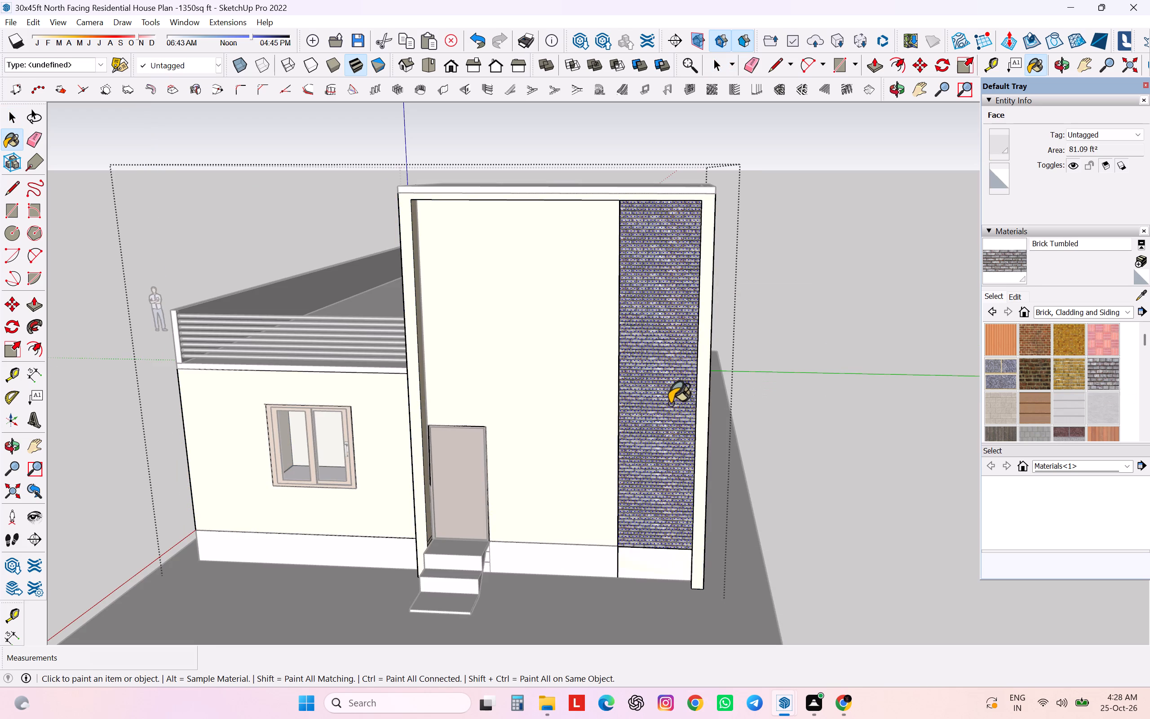
key("space")
left_click(808, 396)
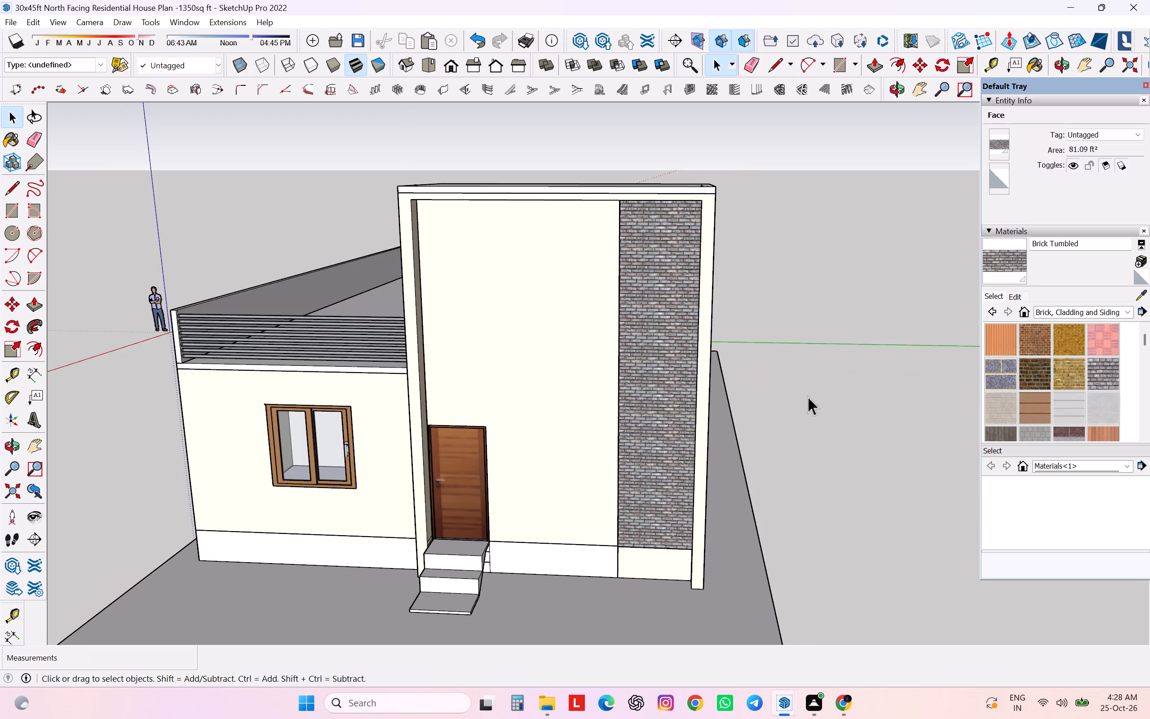
Examine the painted front facade and the top of the entrance block from the front and from above.
middle_click_drag(805, 389, 813, 360)
scroll(816, 359, "down", 4)
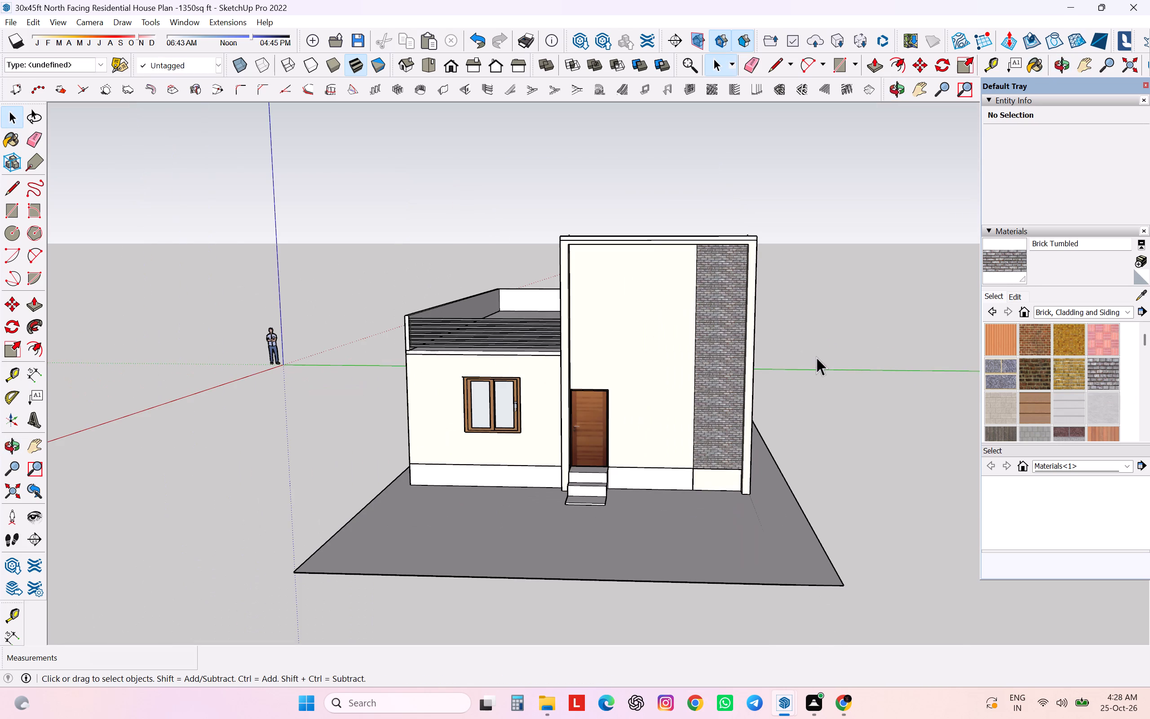
scroll(645, 226, "up", 1)
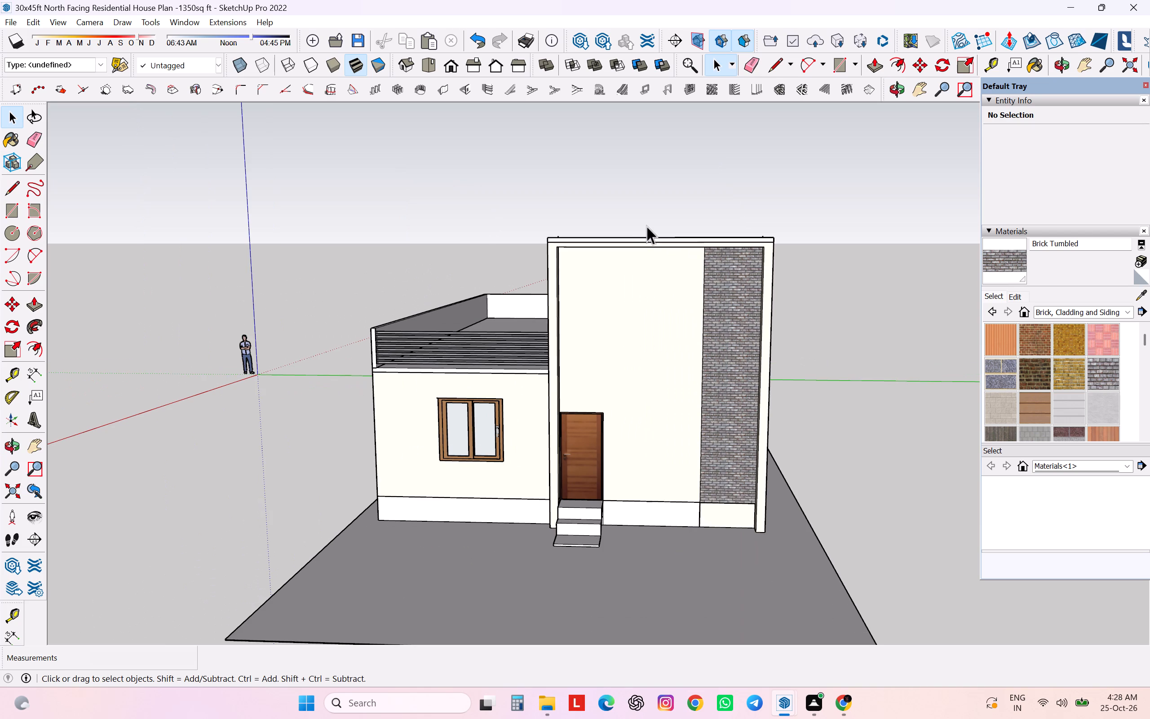
scroll(655, 234, "up", 2)
middle_click_drag(655, 234, 652, 314)
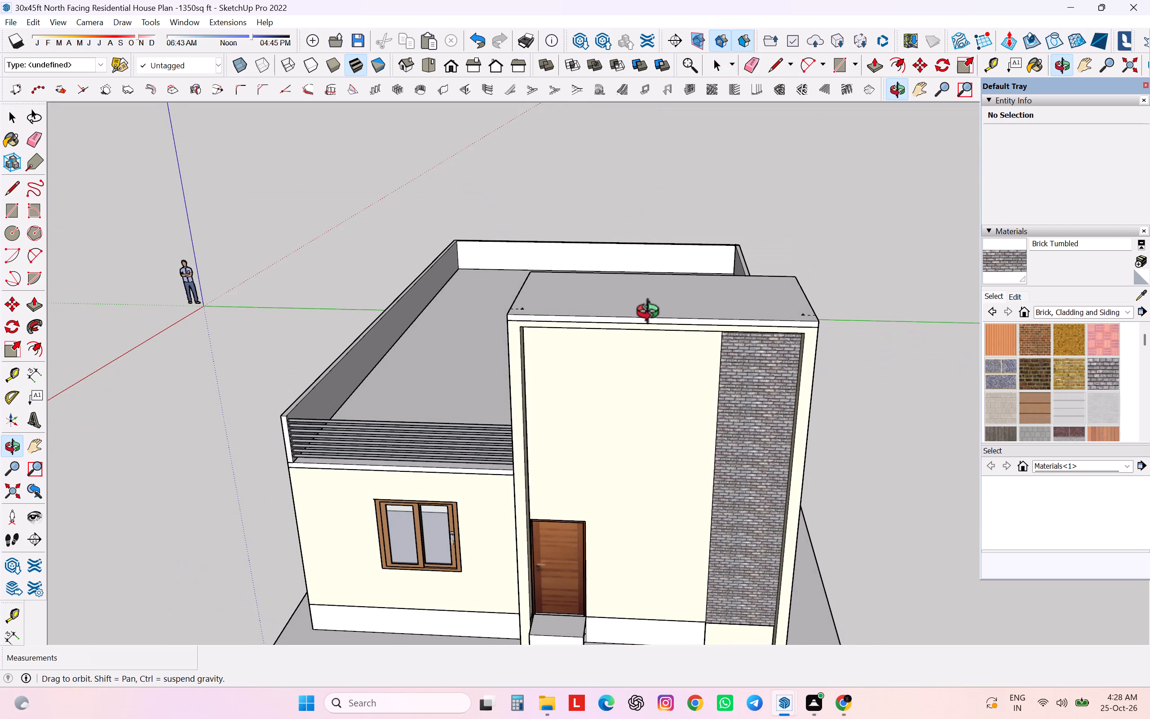
middle_click_drag(652, 314, 654, 295)
scroll(654, 295, "down", 1)
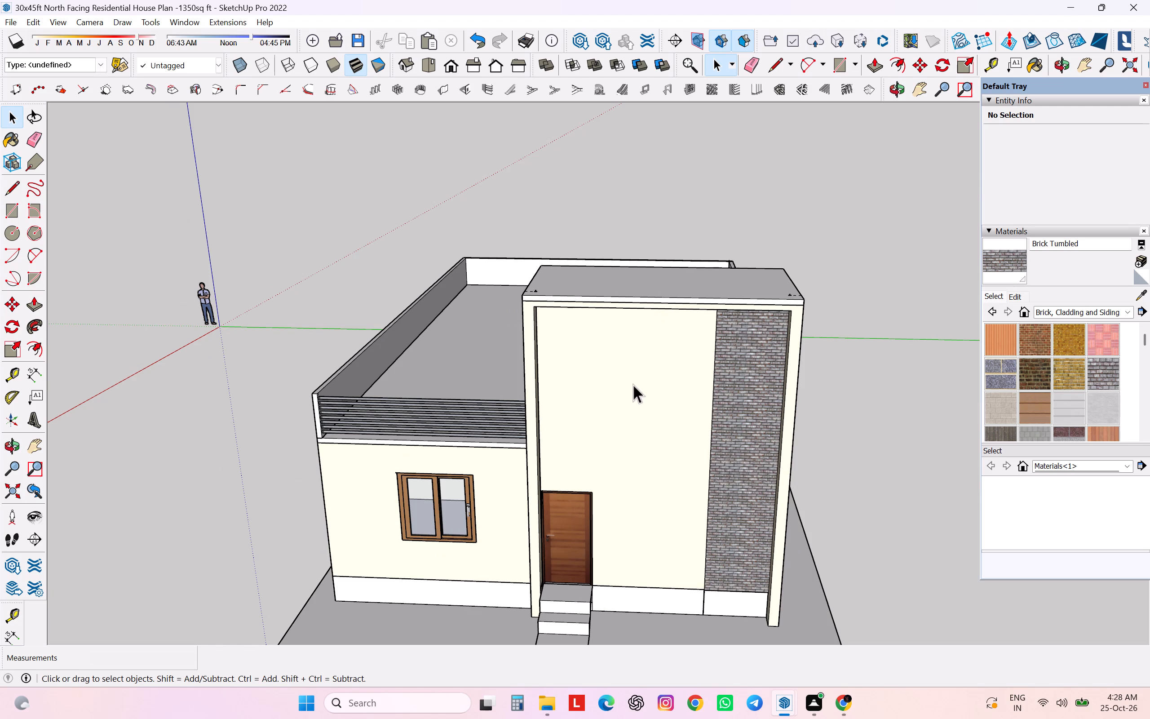
scroll(645, 344, "up", 2)
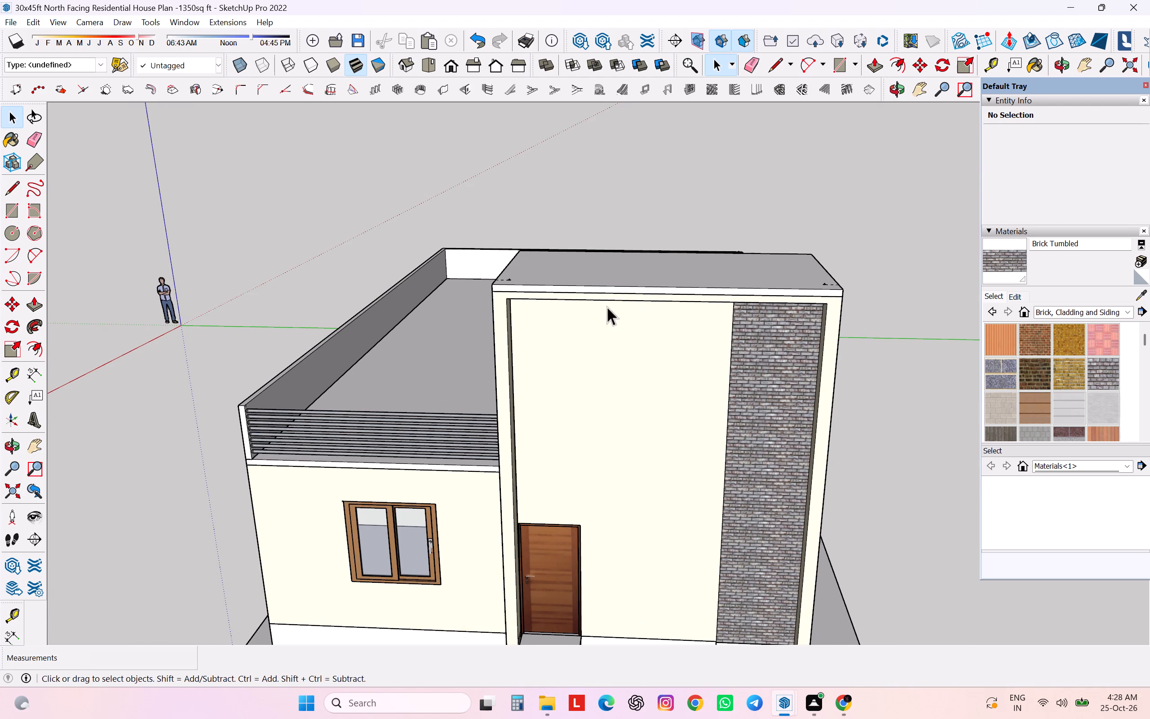
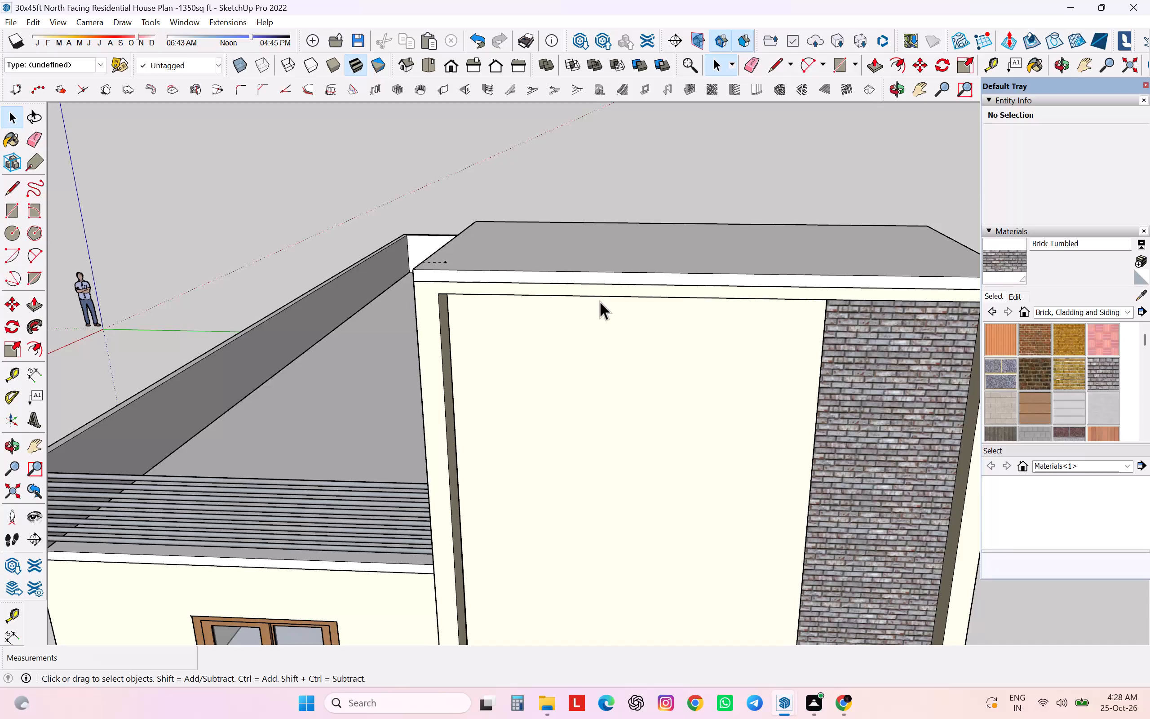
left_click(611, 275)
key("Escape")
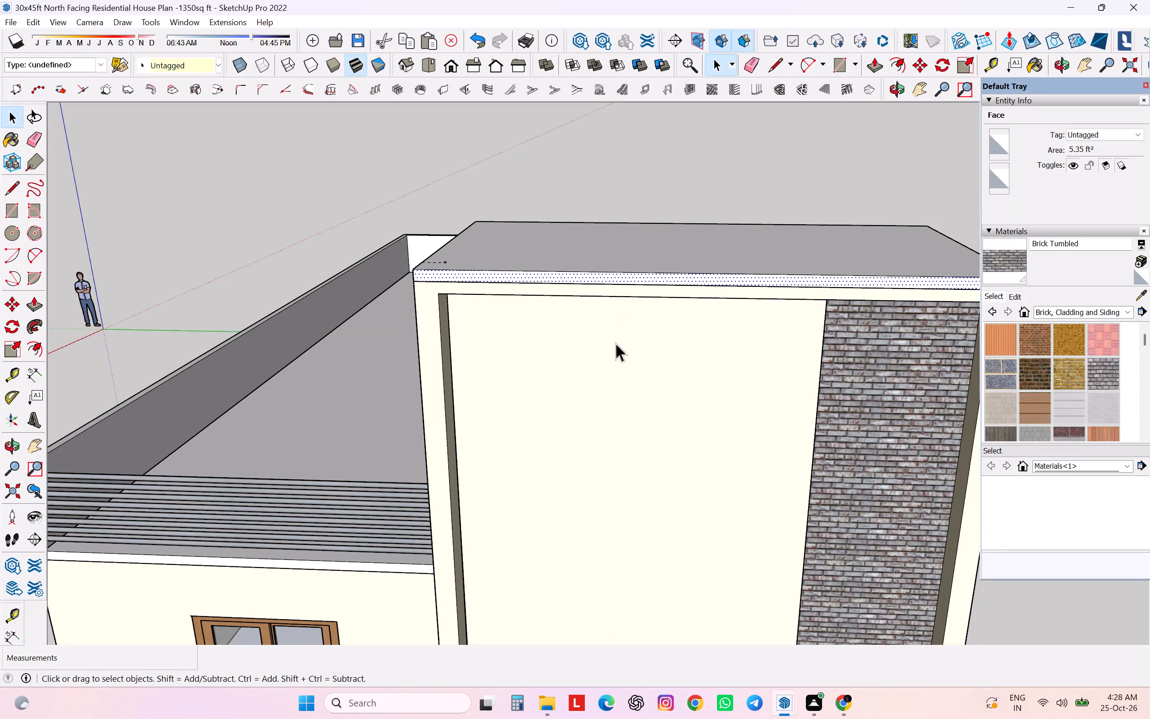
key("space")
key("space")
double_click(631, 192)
Paint the house wall group with 0010_Snow from the Colors-Named collection and leave the Paint tool.
scroll(633, 187, "down", 7)
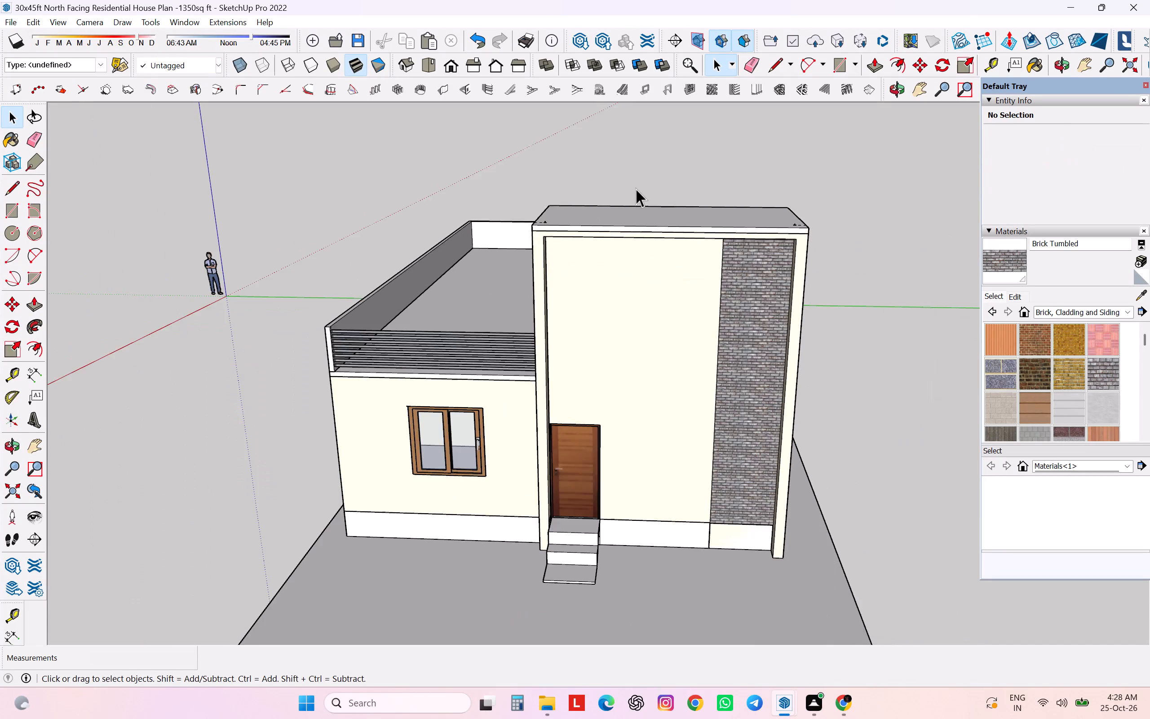
scroll(636, 188, "down", 4)
scroll(615, 318, "down", 1)
middle_click_drag(615, 318, 611, 324)
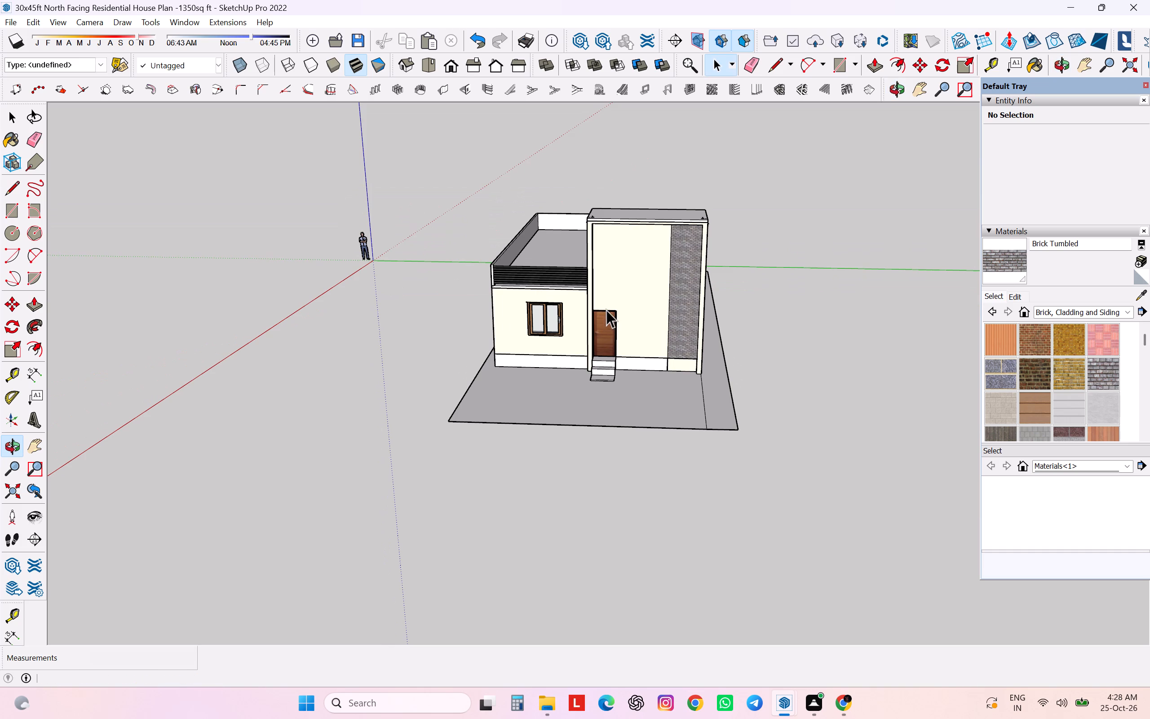
scroll(694, 415, "up", 5)
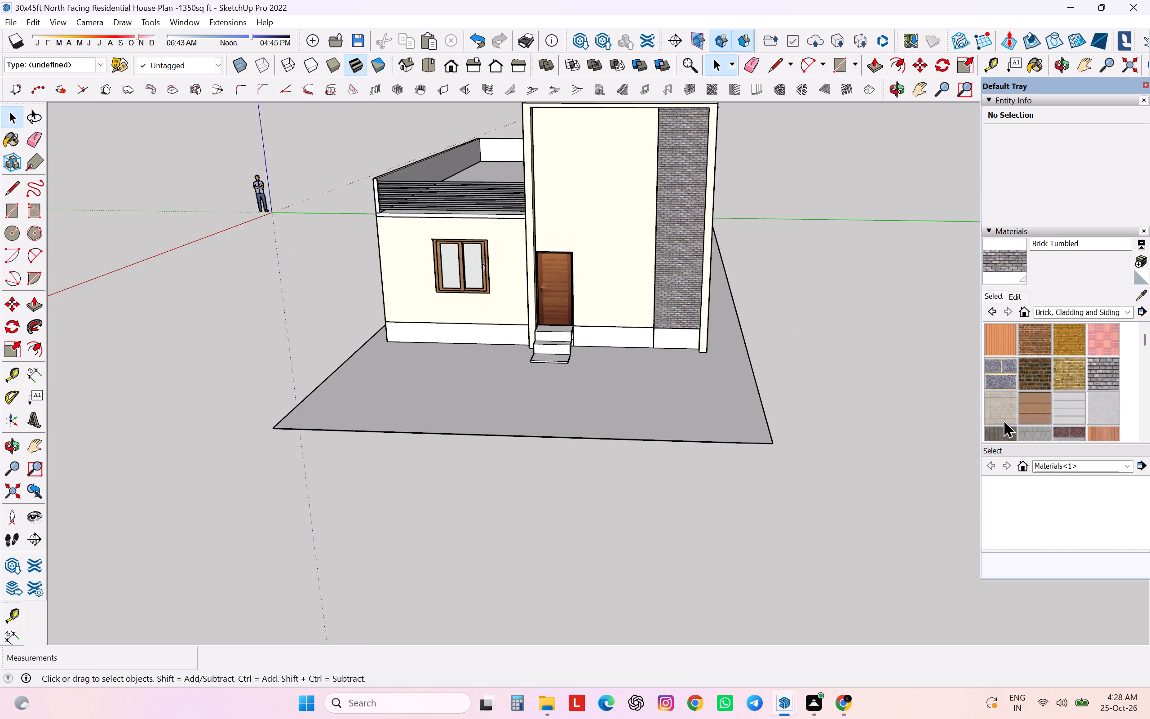
left_click(1053, 309)
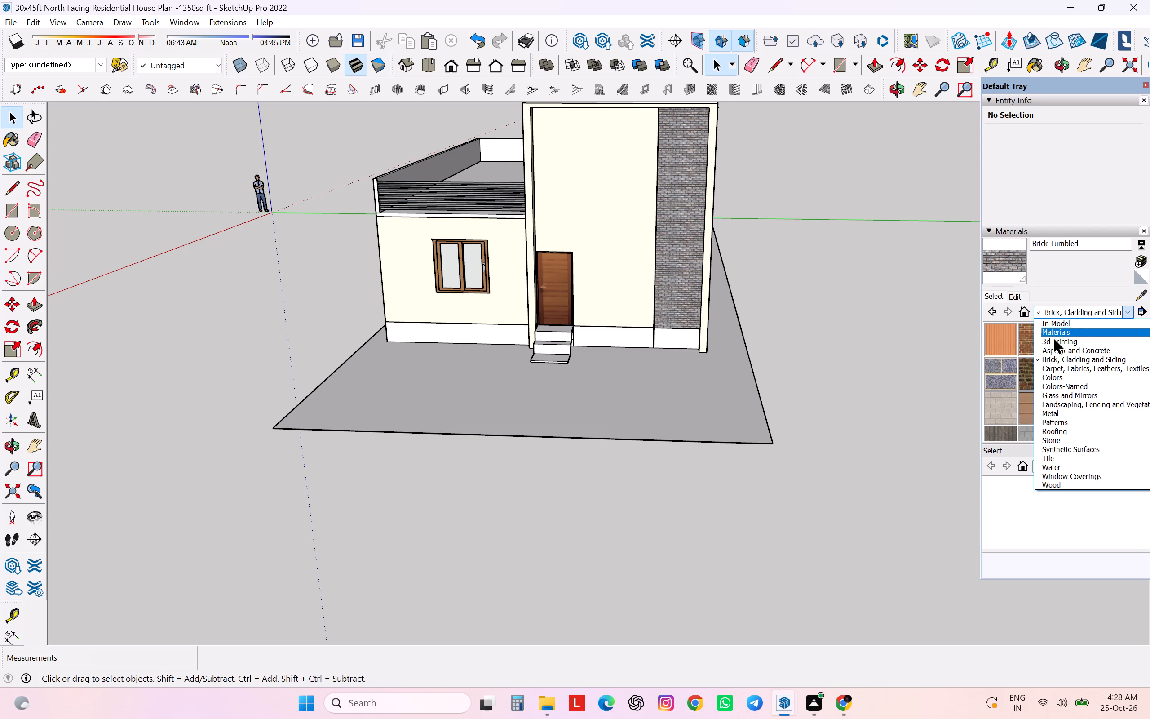
left_click(1054, 343)
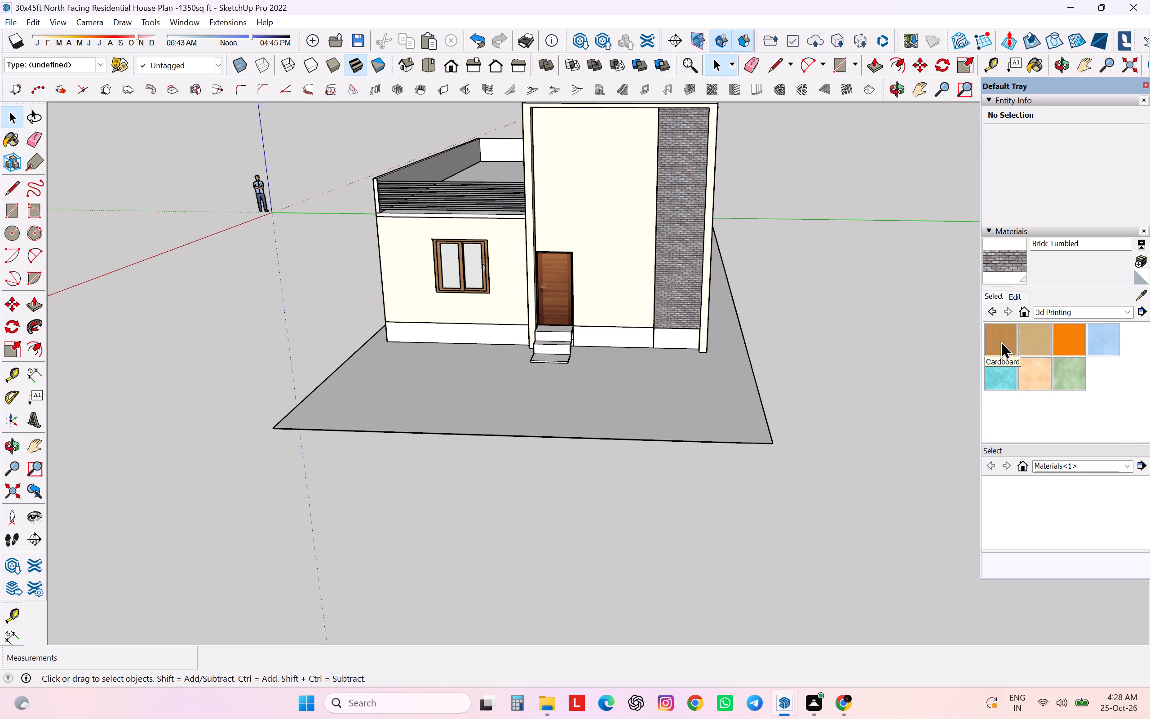
left_click(1126, 312)
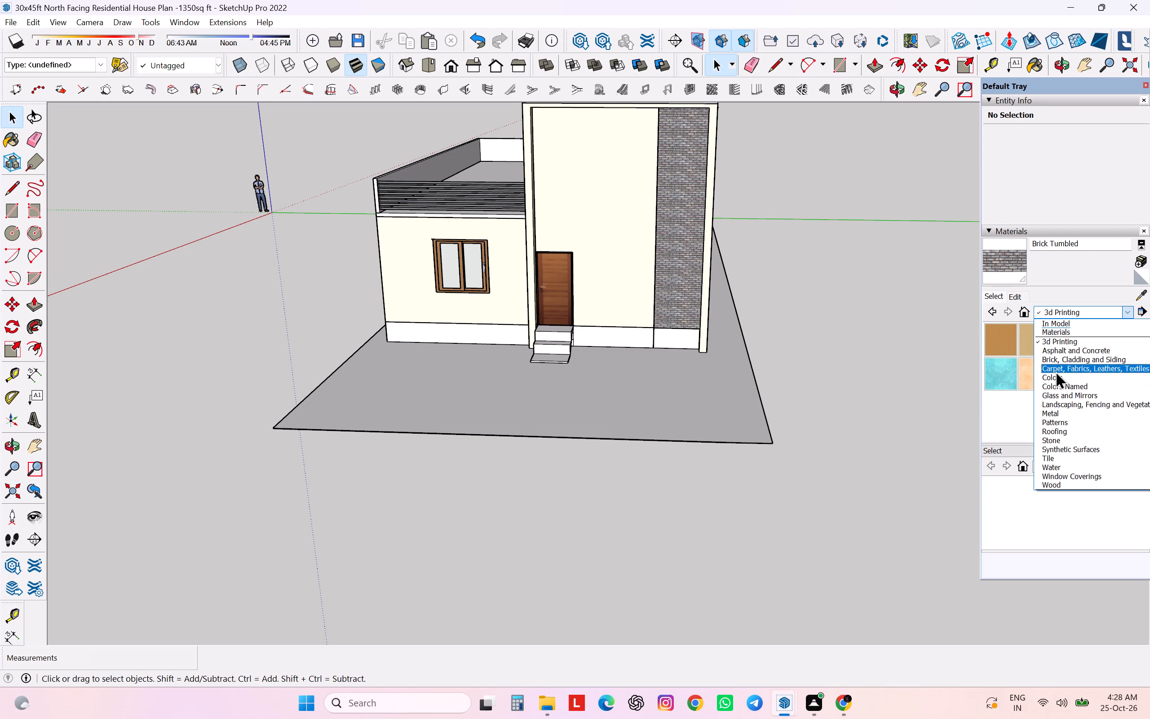
left_click(1055, 385)
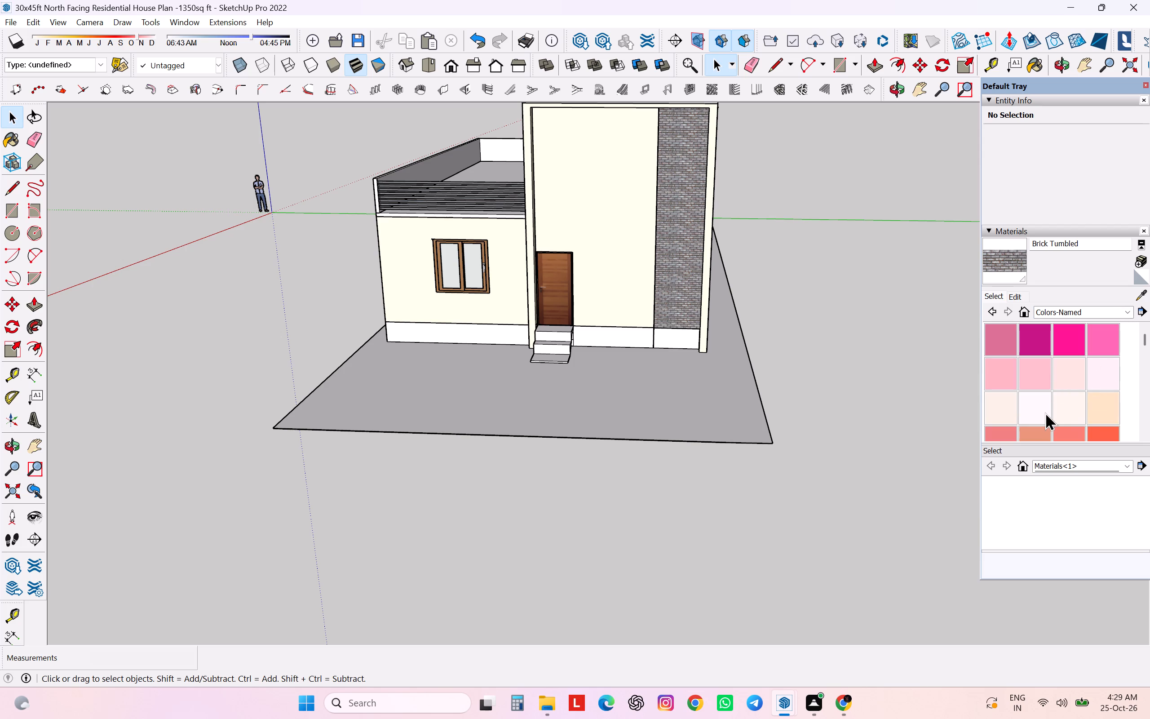
left_click(1044, 411)
left_click(622, 313)
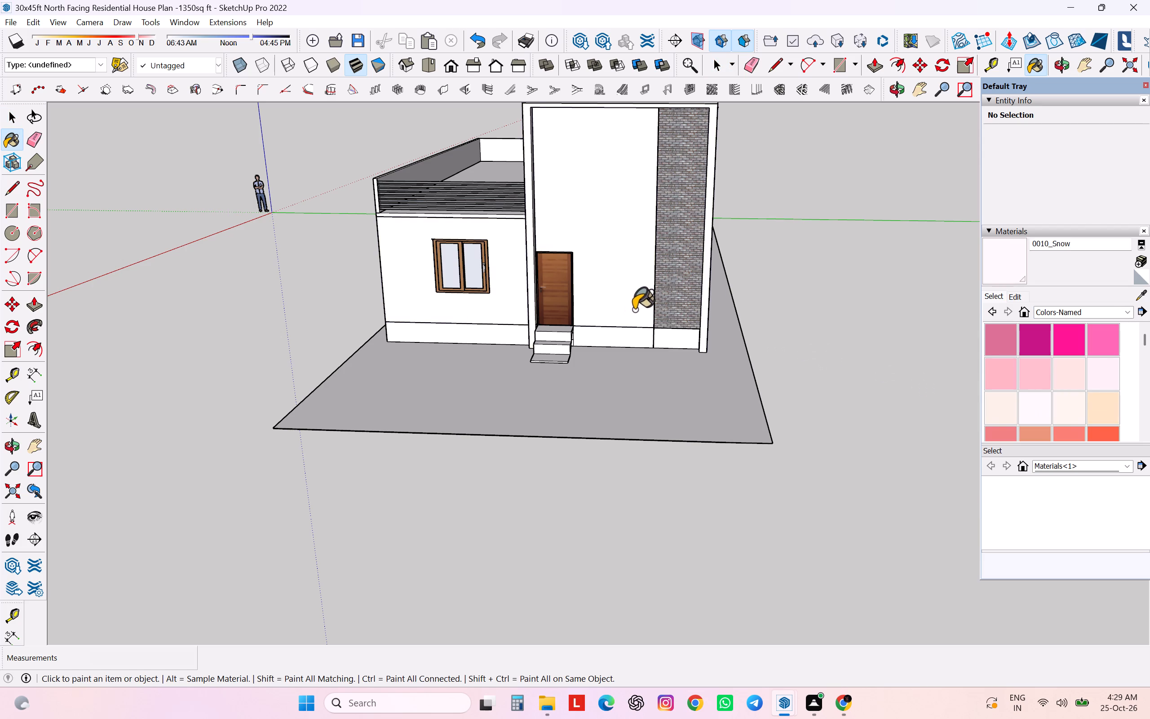
scroll(705, 309, "down", 3)
key("space")
left_click(774, 355)
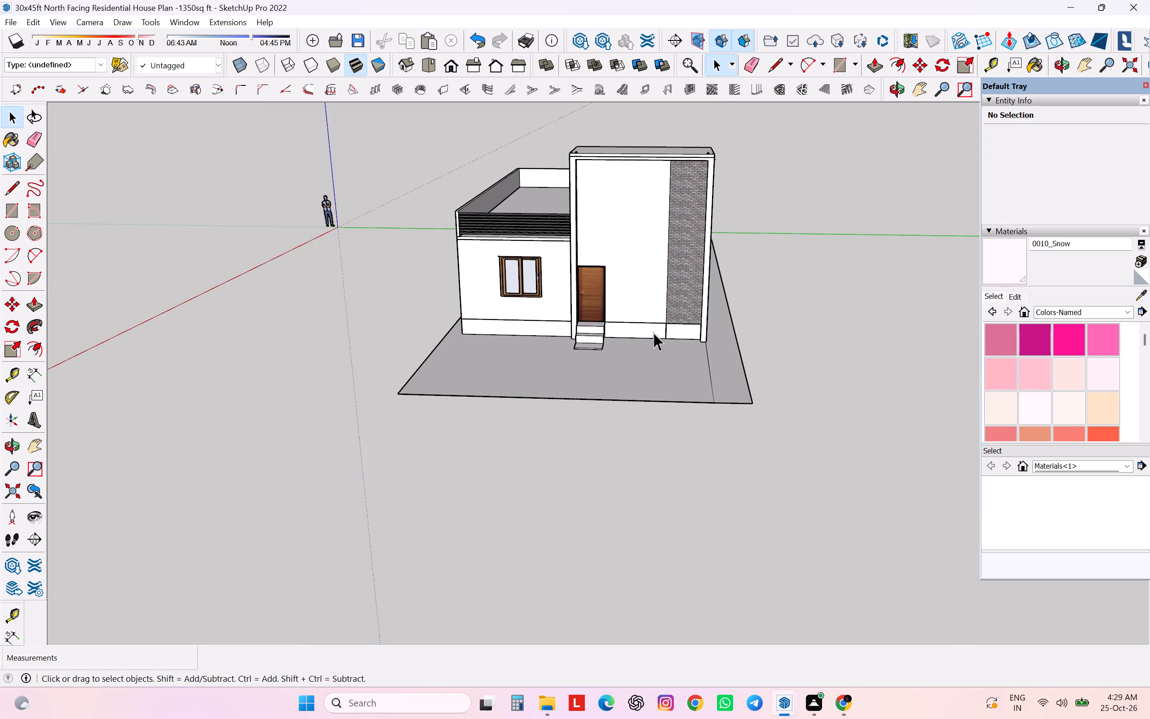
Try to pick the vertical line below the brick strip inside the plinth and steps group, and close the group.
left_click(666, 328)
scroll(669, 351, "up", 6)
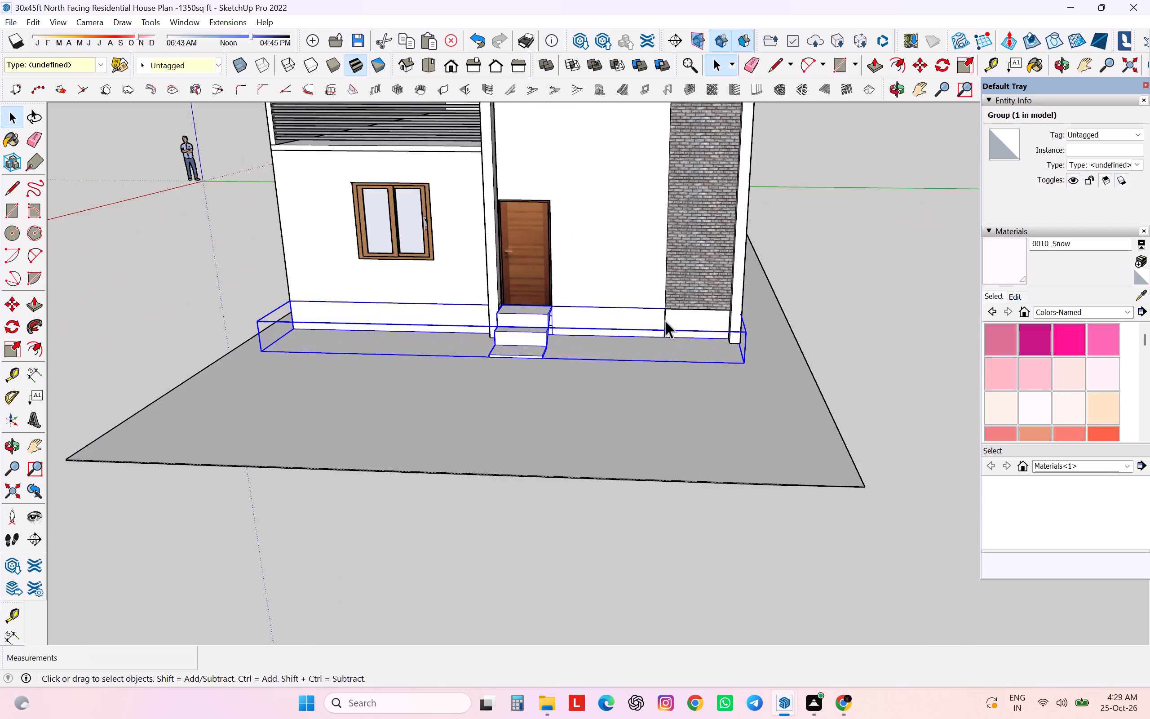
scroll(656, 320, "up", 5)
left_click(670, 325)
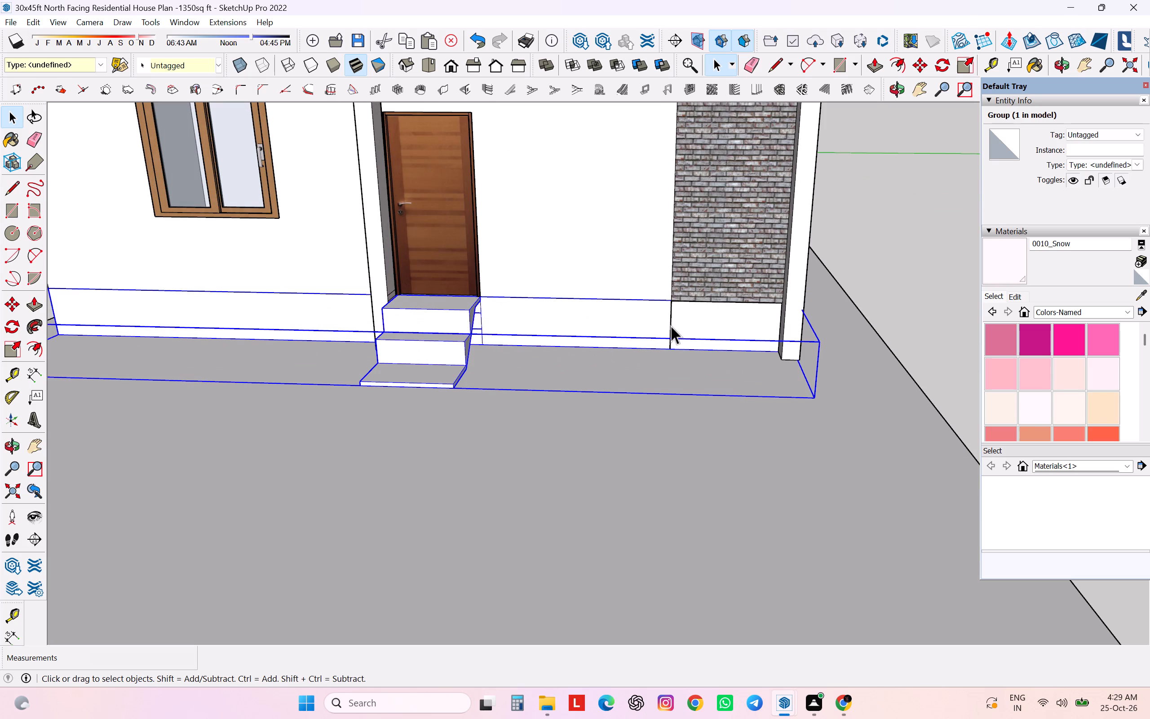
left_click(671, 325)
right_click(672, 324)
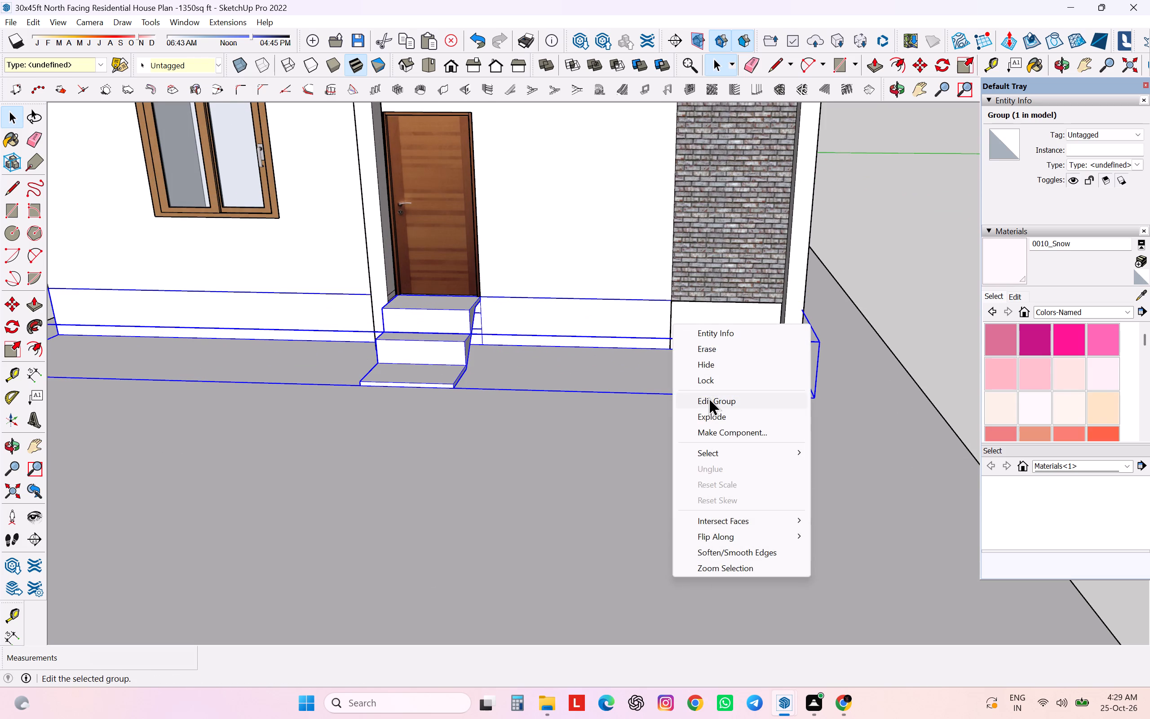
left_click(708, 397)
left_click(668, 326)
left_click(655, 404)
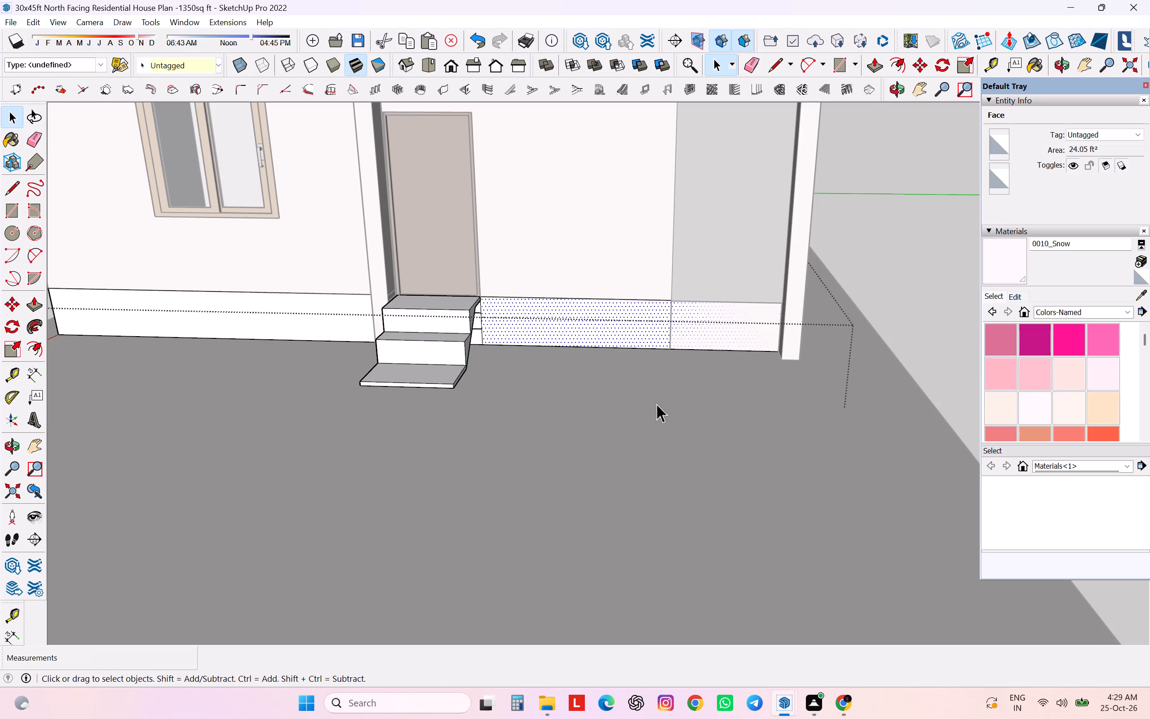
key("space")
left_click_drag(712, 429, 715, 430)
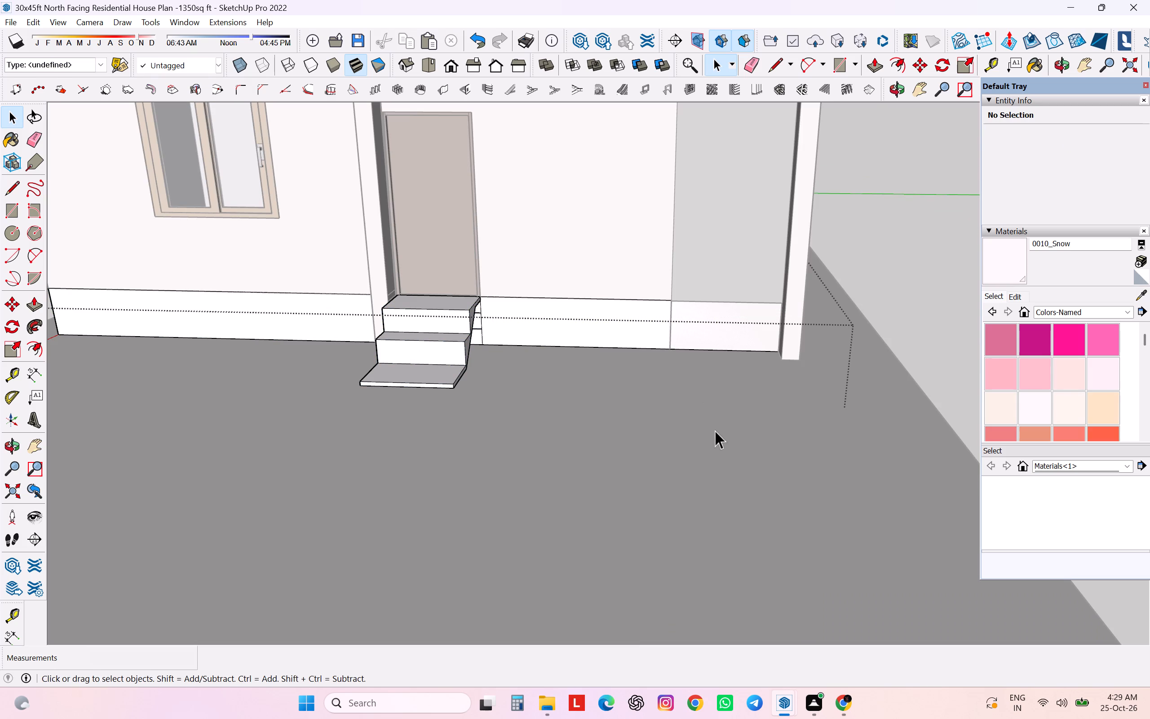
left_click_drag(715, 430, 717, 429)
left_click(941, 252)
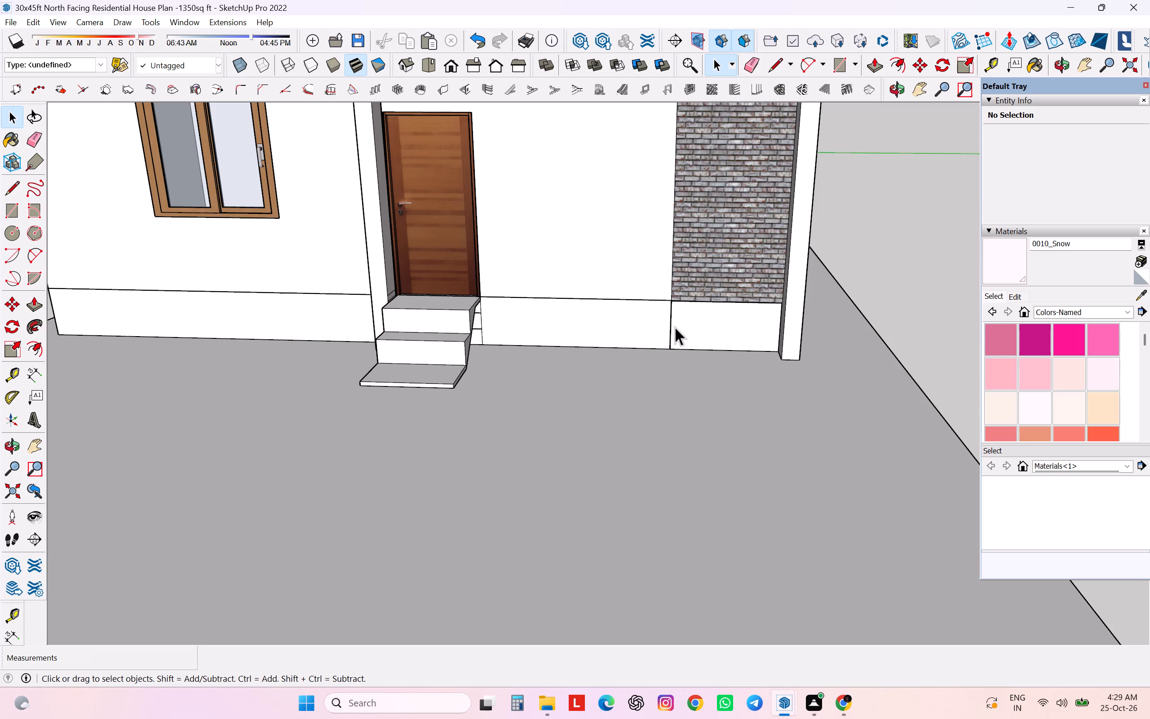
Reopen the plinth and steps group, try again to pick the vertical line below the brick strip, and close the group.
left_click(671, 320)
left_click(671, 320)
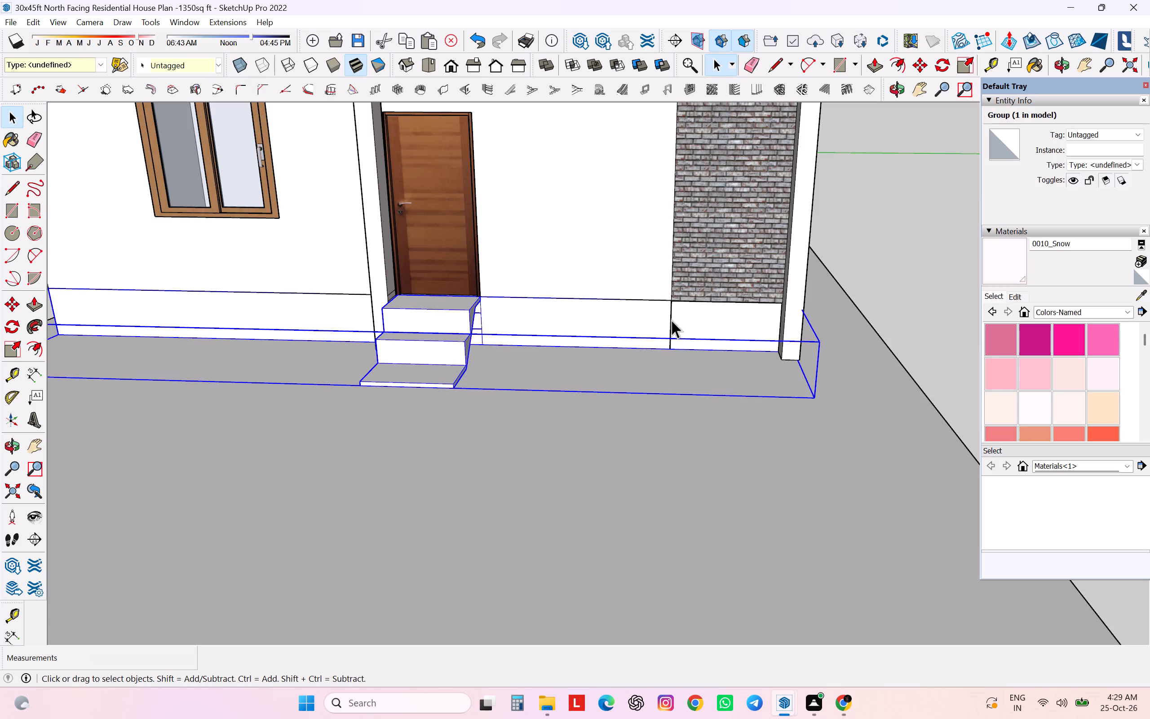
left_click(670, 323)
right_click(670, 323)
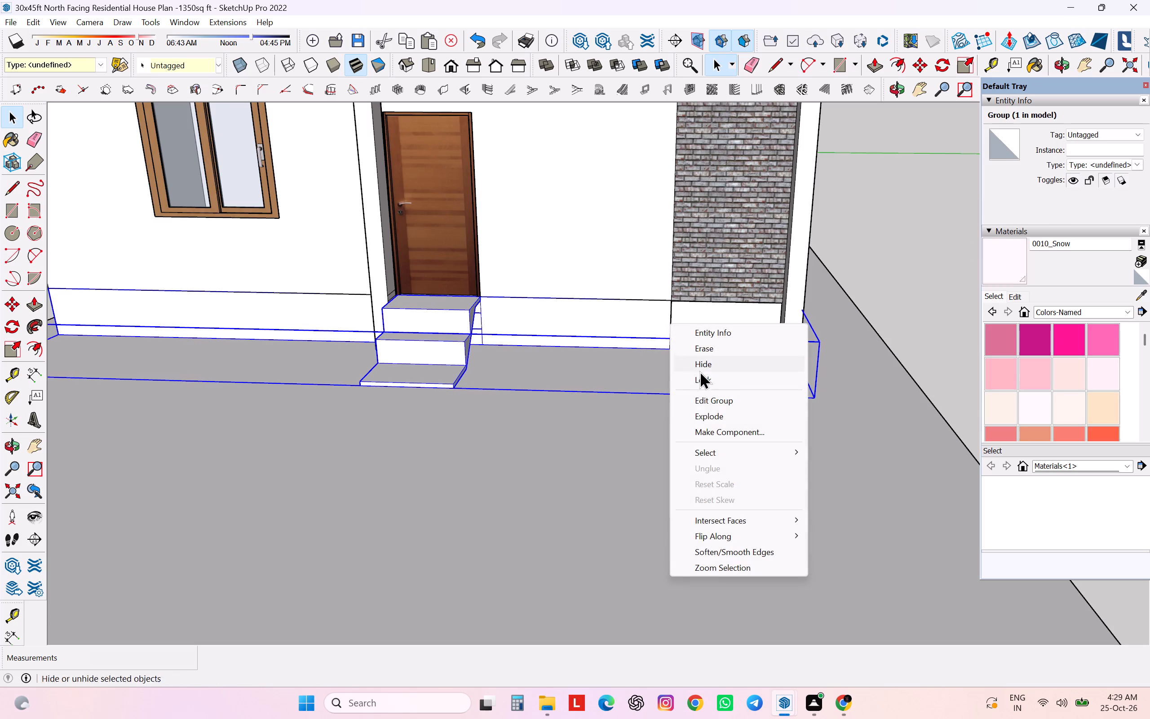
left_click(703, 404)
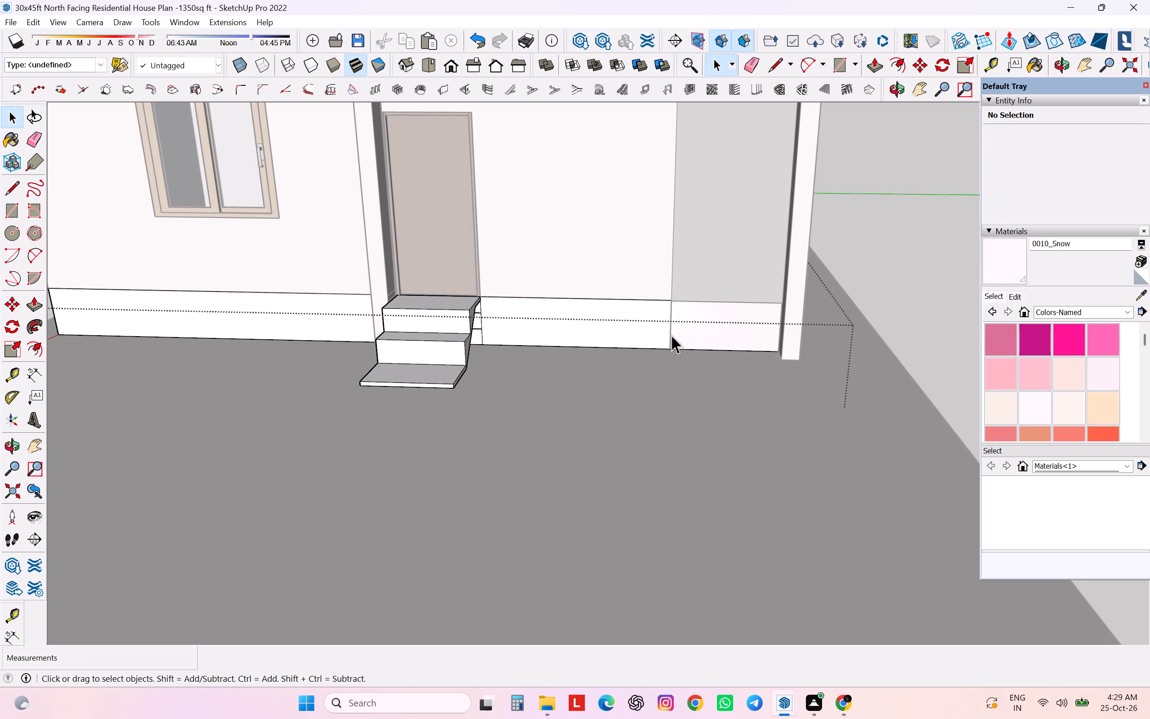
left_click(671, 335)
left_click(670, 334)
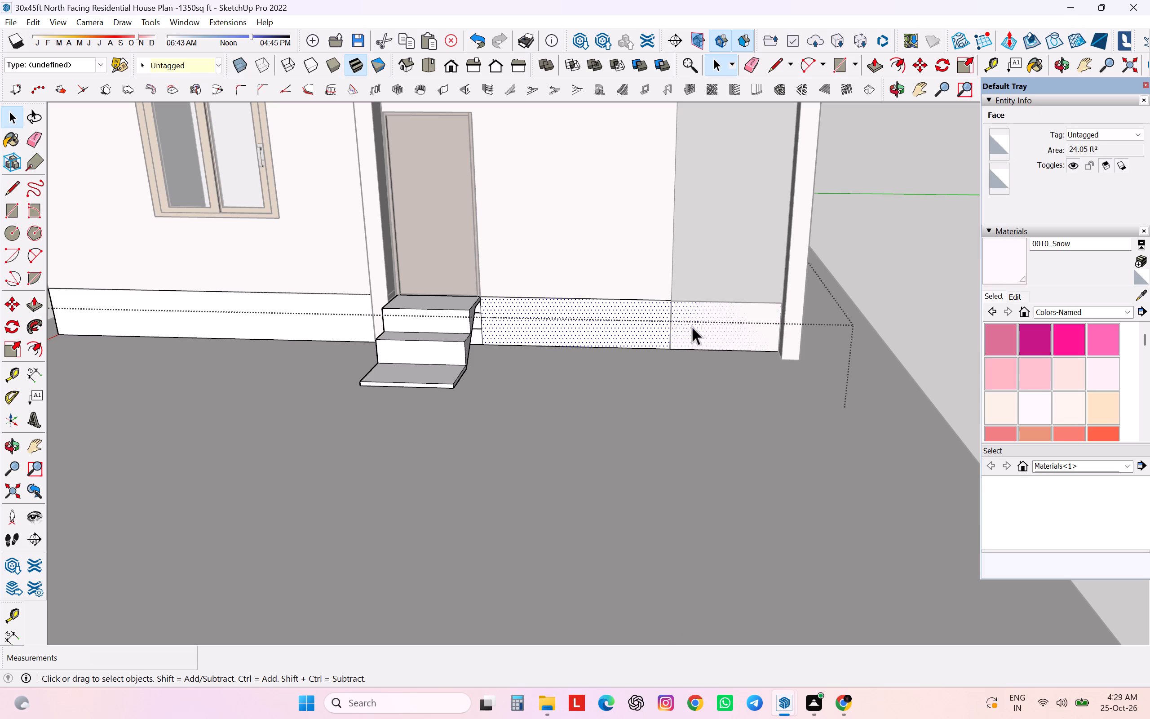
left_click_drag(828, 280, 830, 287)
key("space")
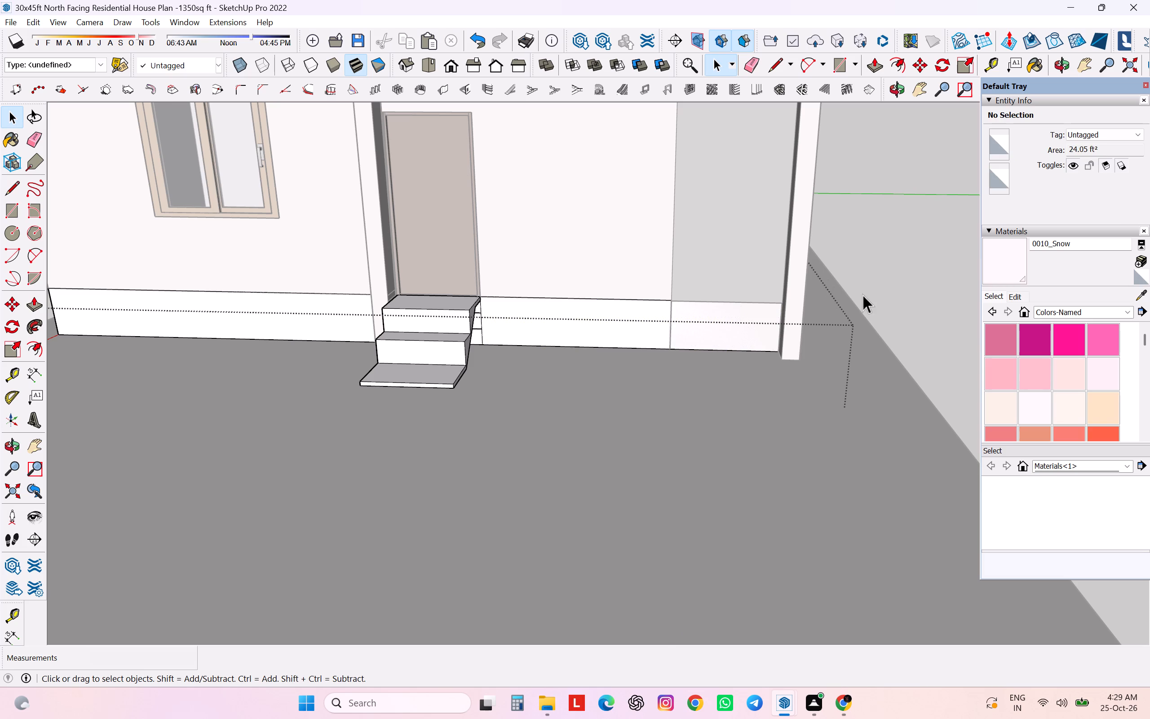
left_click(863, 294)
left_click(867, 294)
Examine the repainted front facade from ground level and from slightly above.
scroll(858, 293, "down", 10)
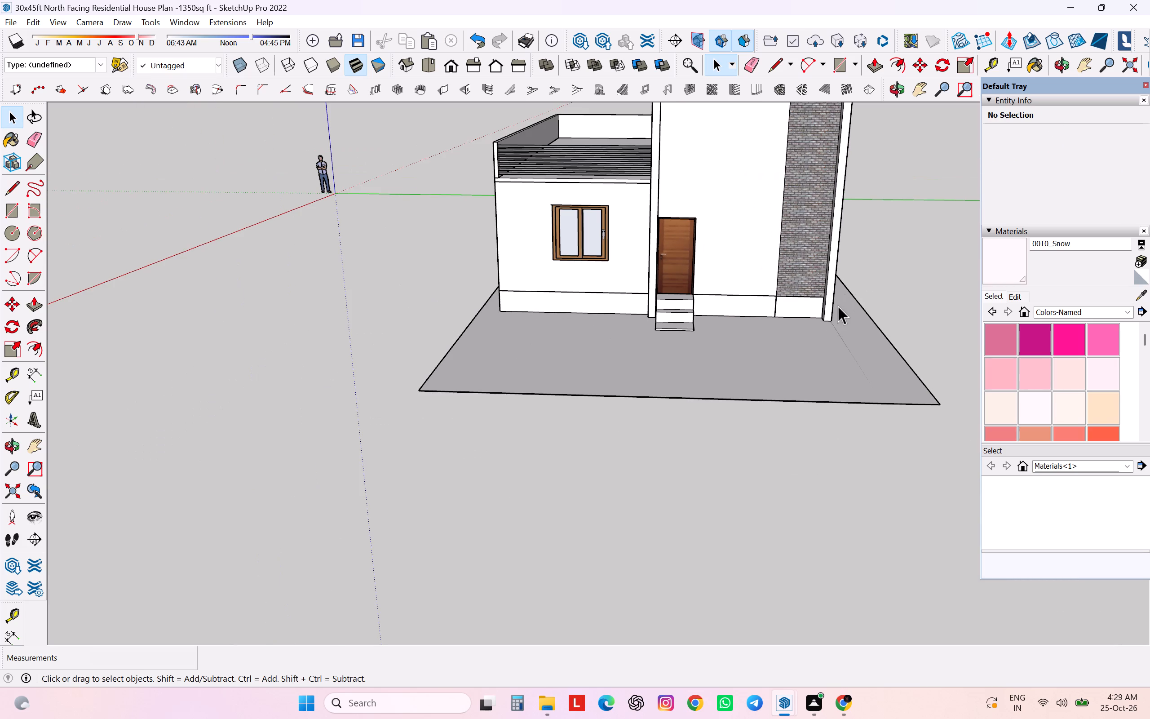
scroll(814, 298, "down", 2)
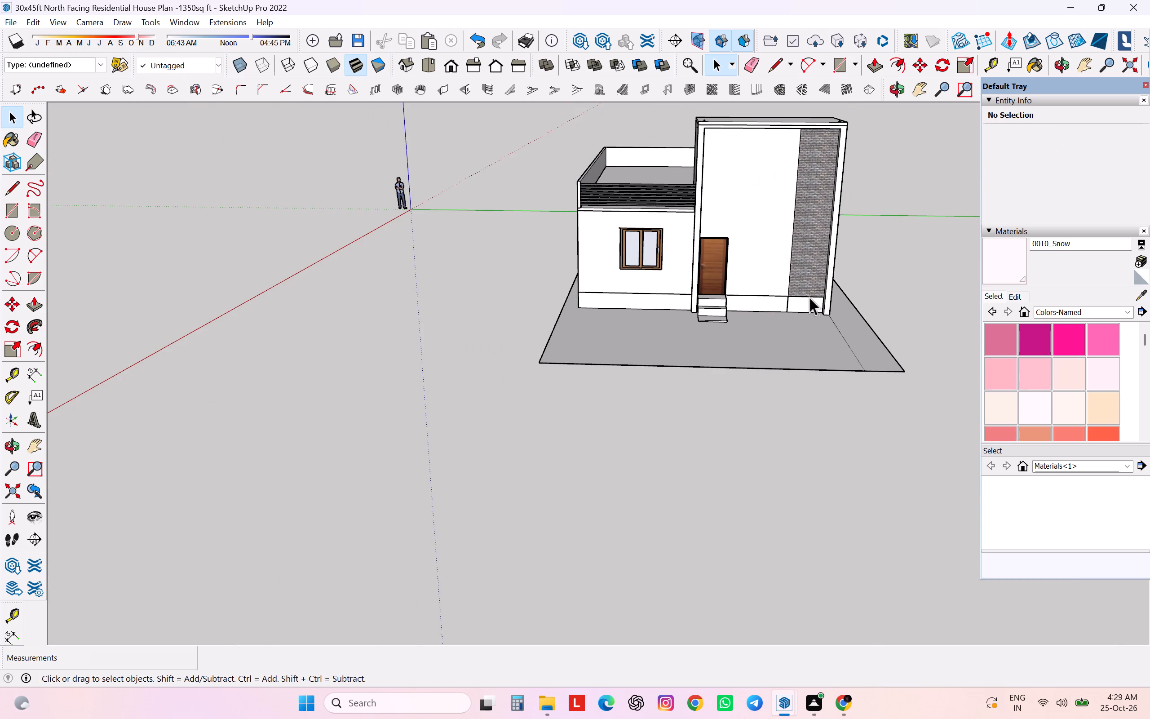
scroll(809, 297, "up", 3)
scroll(760, 348, "down", 3)
middle_click_drag(761, 334, 729, 266)
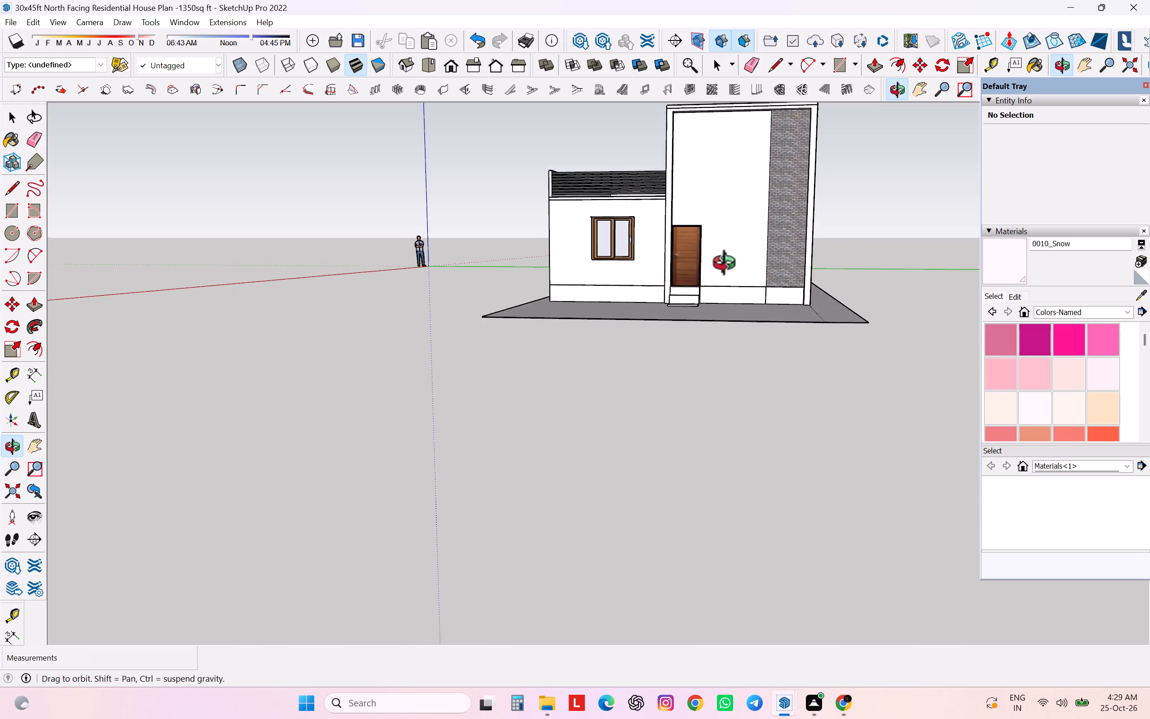
middle_click_drag(729, 266, 700, 317)
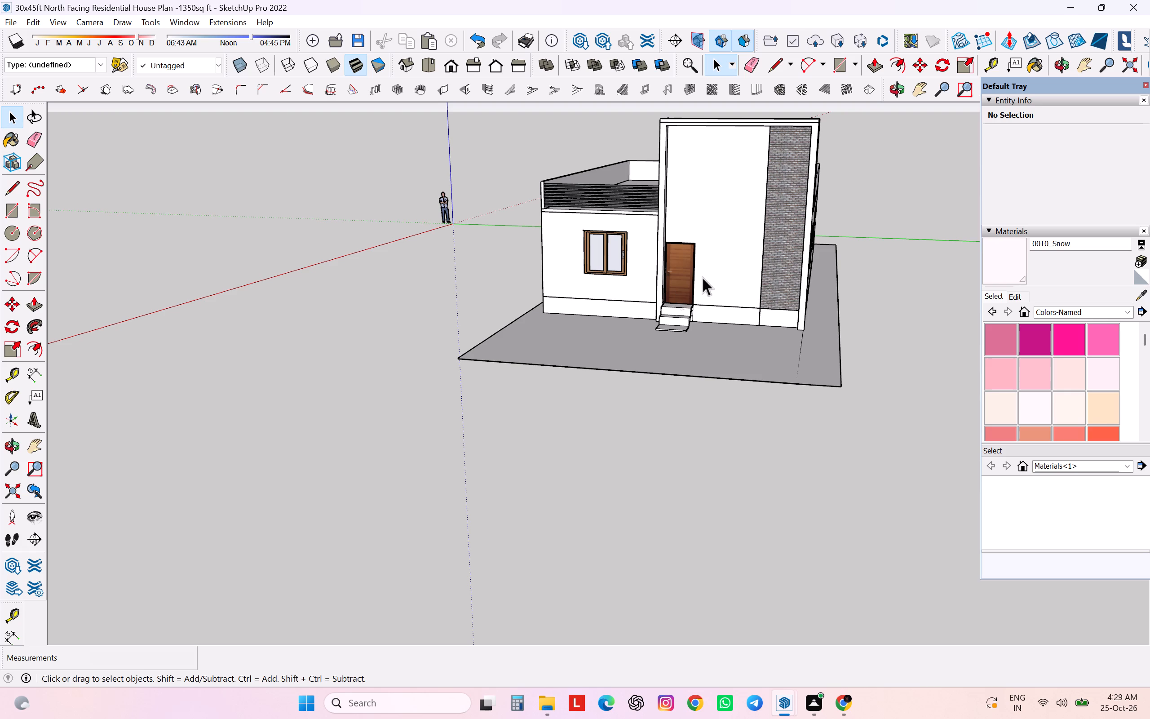
scroll(734, 349, "up", 3)
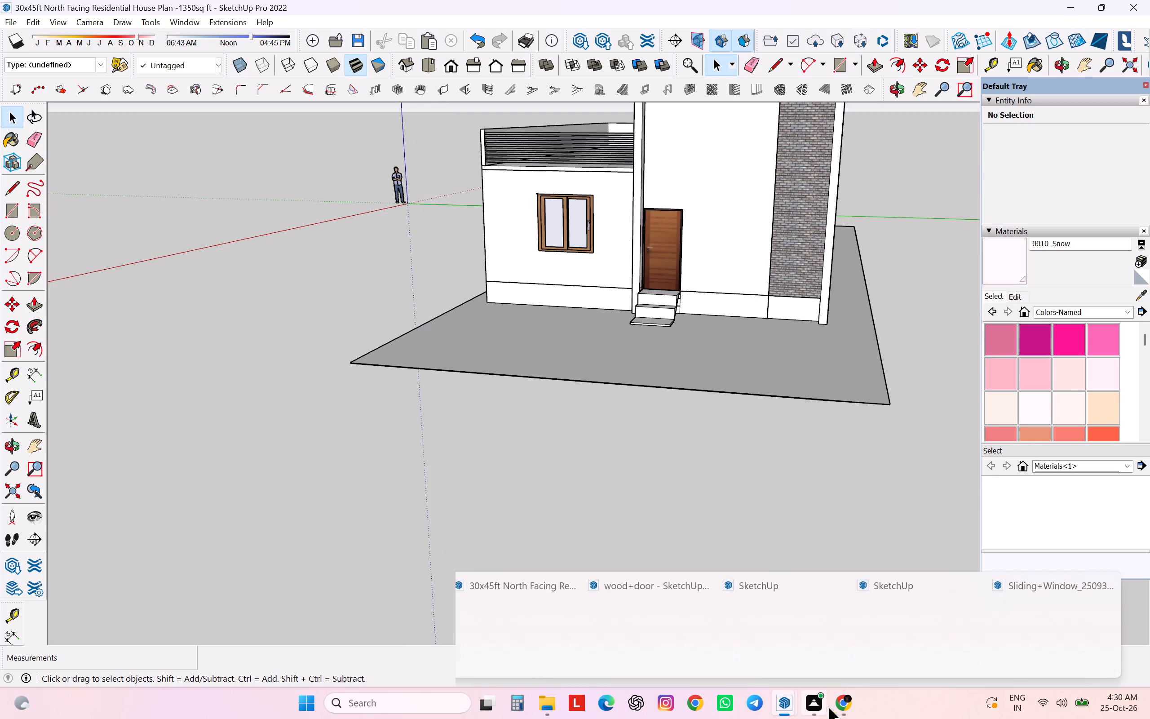
Switch to 3D Warehouse in the browser, dismiss the image-search tip and search the models for plant.
left_click(832, 663)
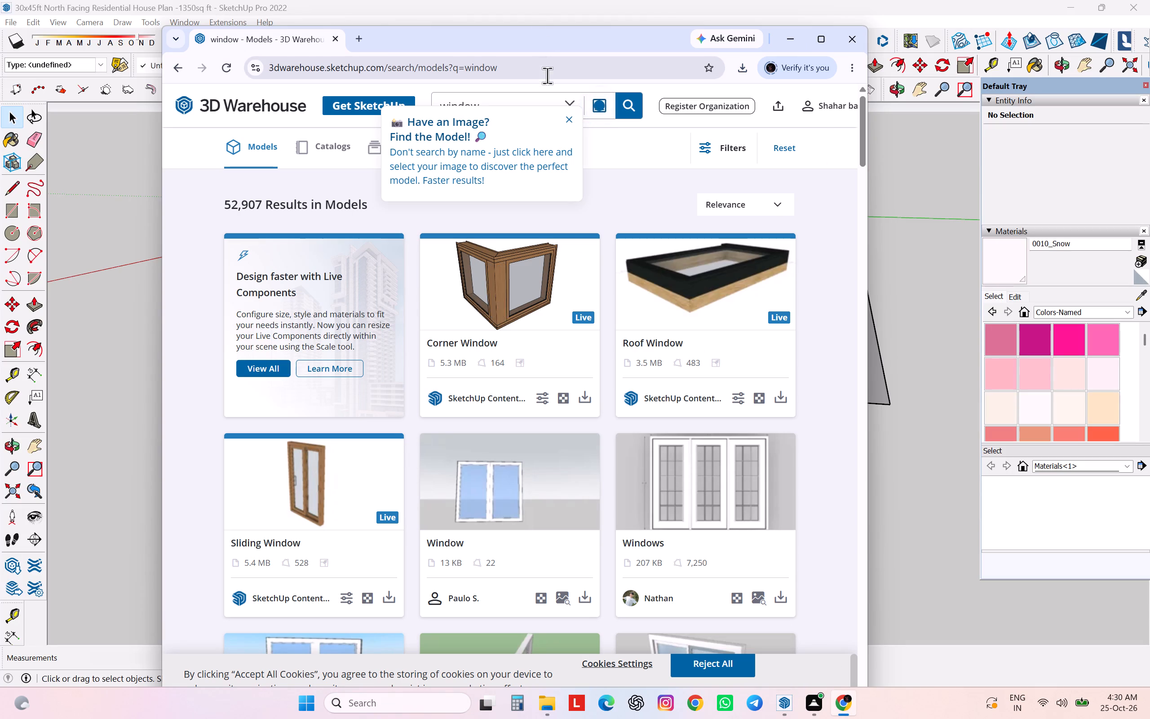
left_click(566, 119)
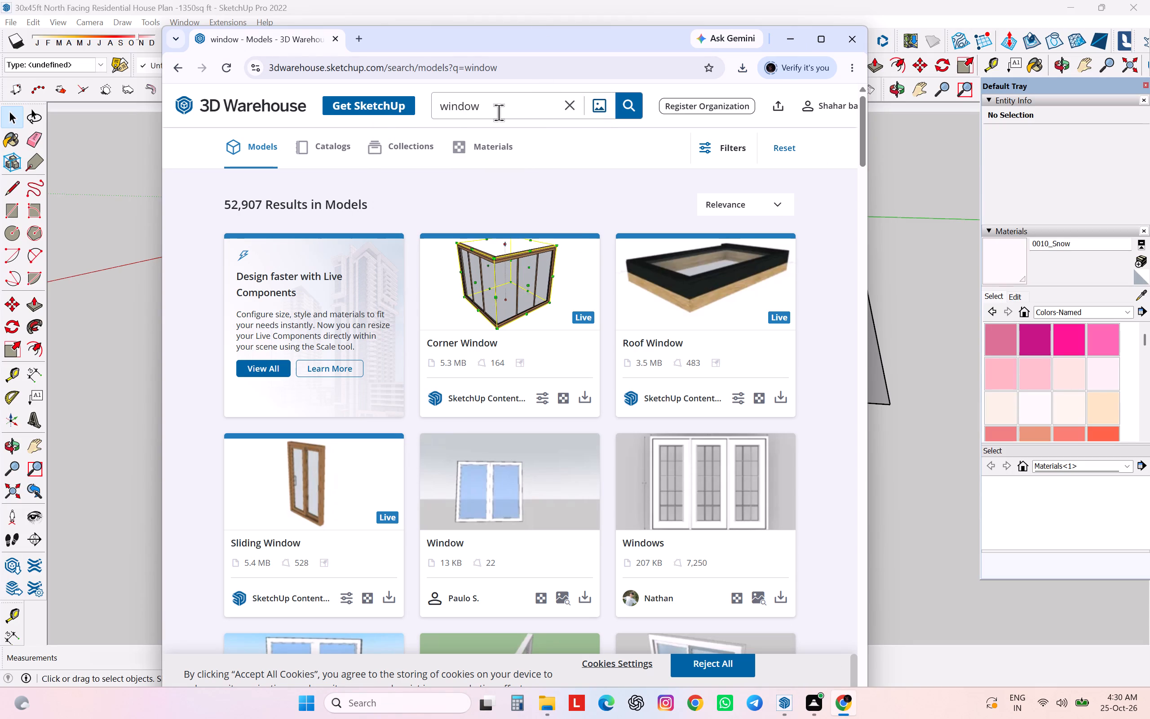
left_click_drag(499, 112, 395, 115)
type("plant")
key("Return")
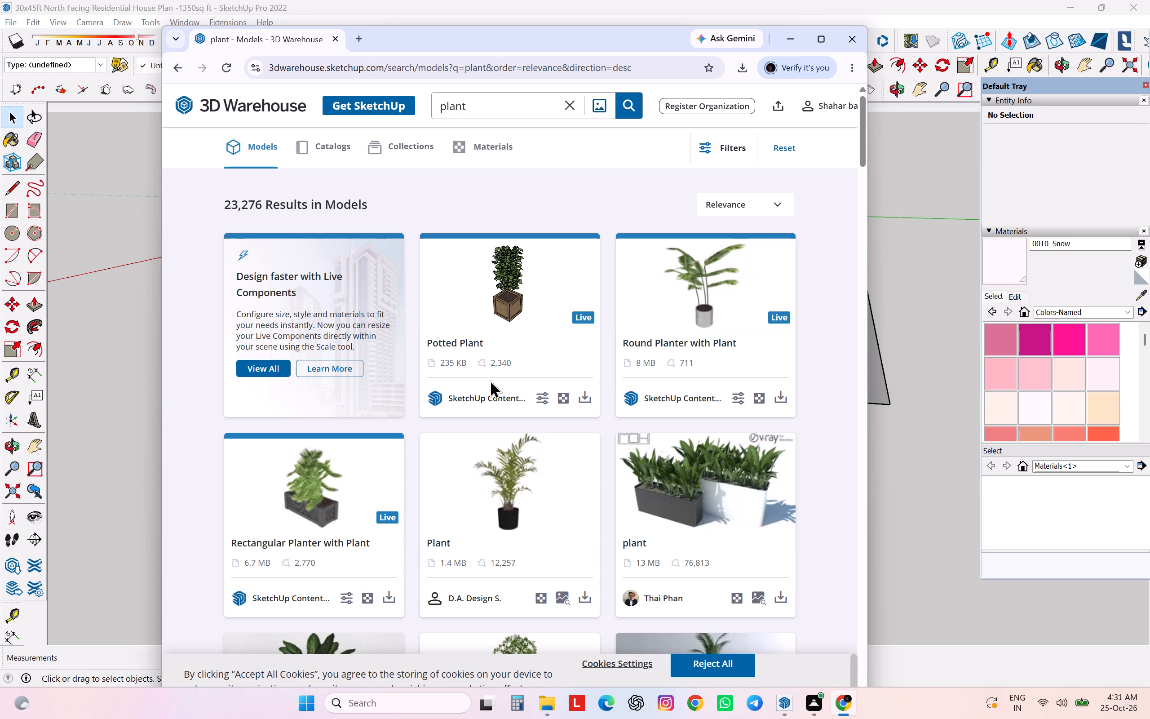
scroll(579, 516, "down", 3)
scroll(579, 516, "up", 3)
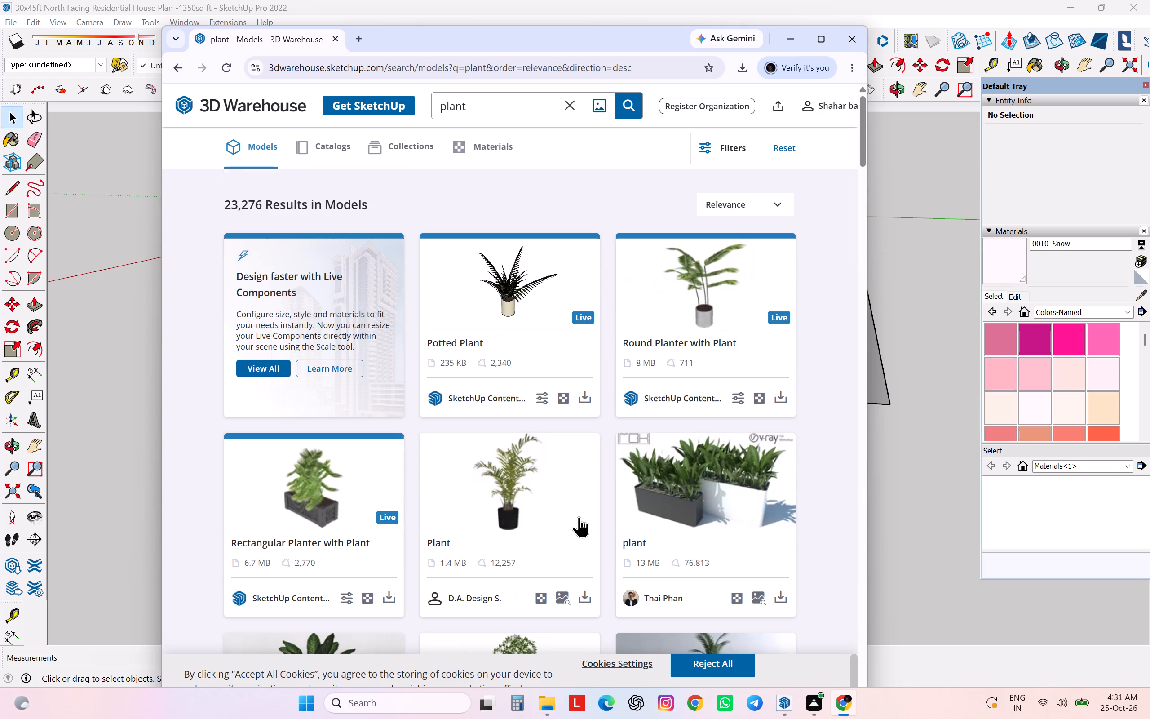
Download the plant model showing rectangular dark and white planters as a SketchUp file.
left_click(781, 595)
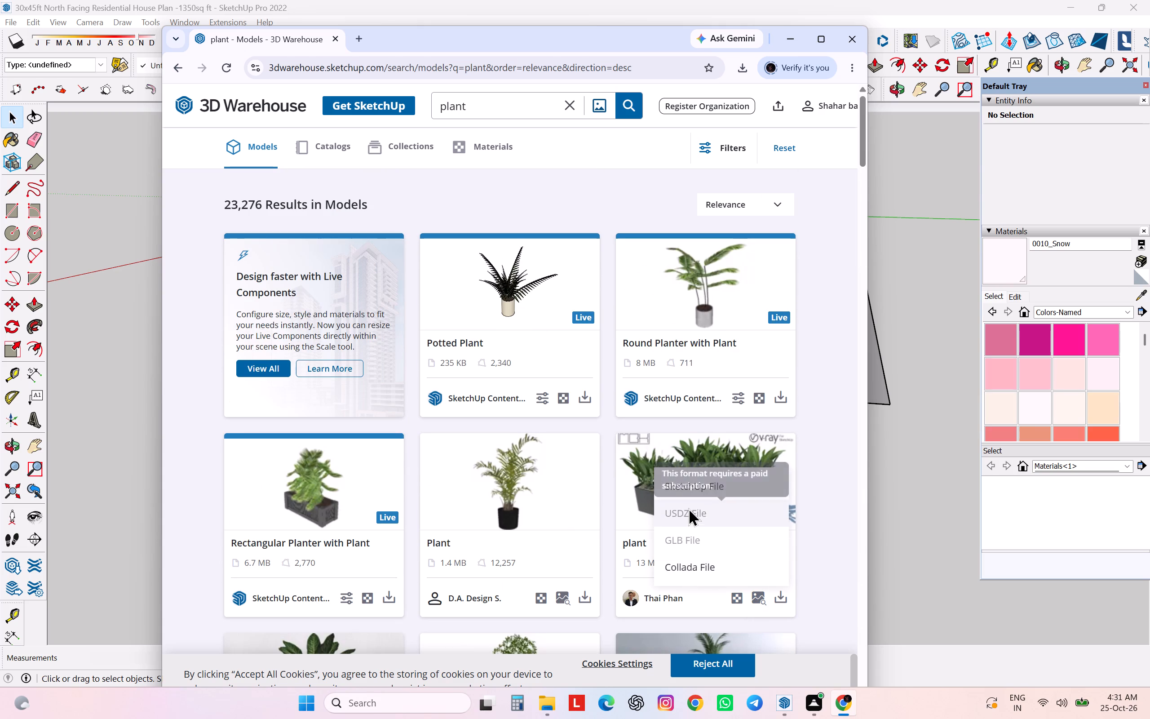
left_click(707, 487)
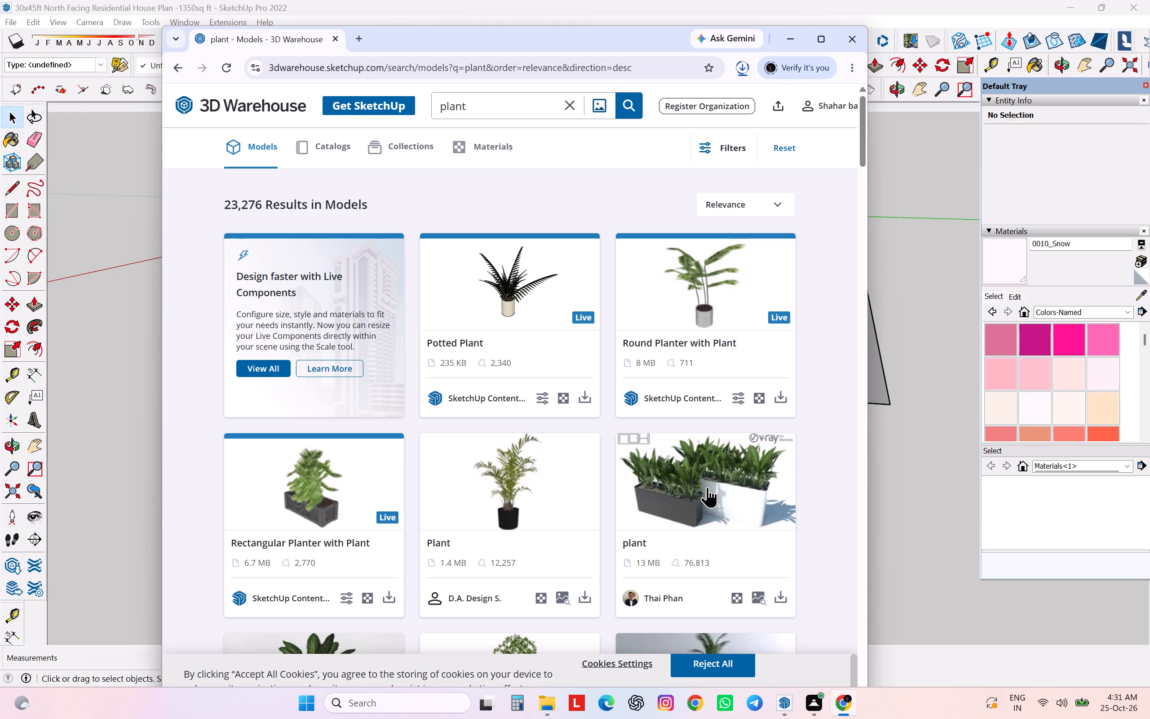
Open the downloaded House+plant_11 model from the Downloads folder in SketchUp, accepting the file version warning.
left_click(744, 66)
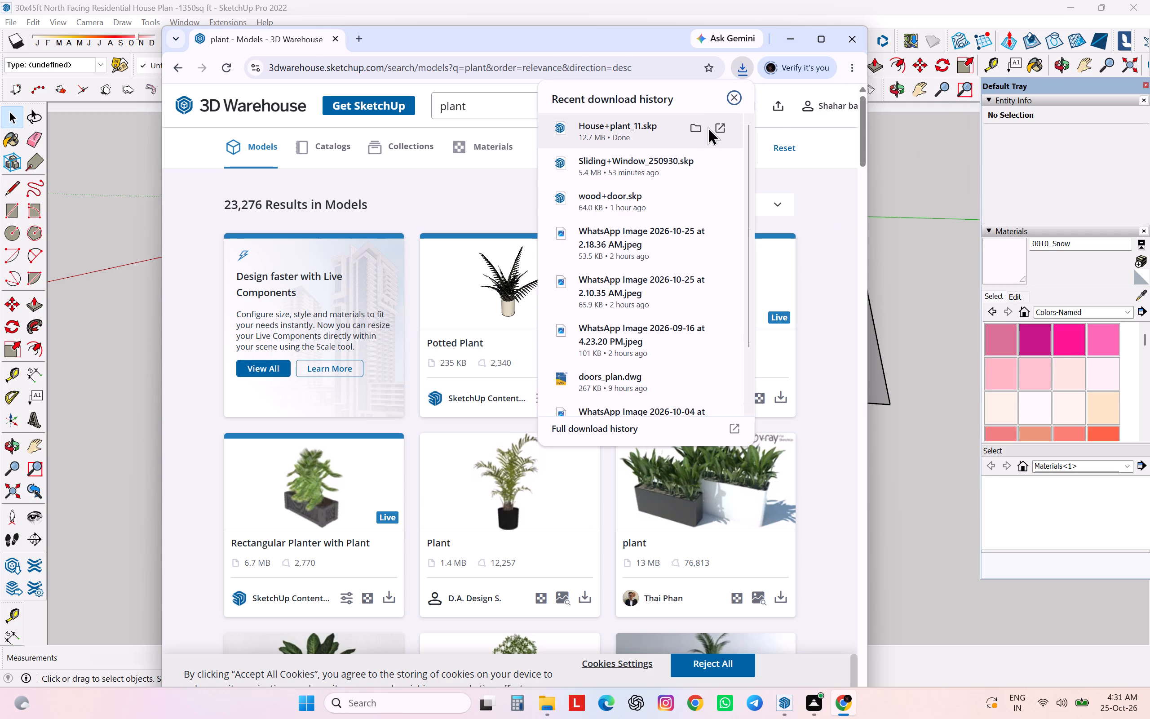
left_click(694, 127)
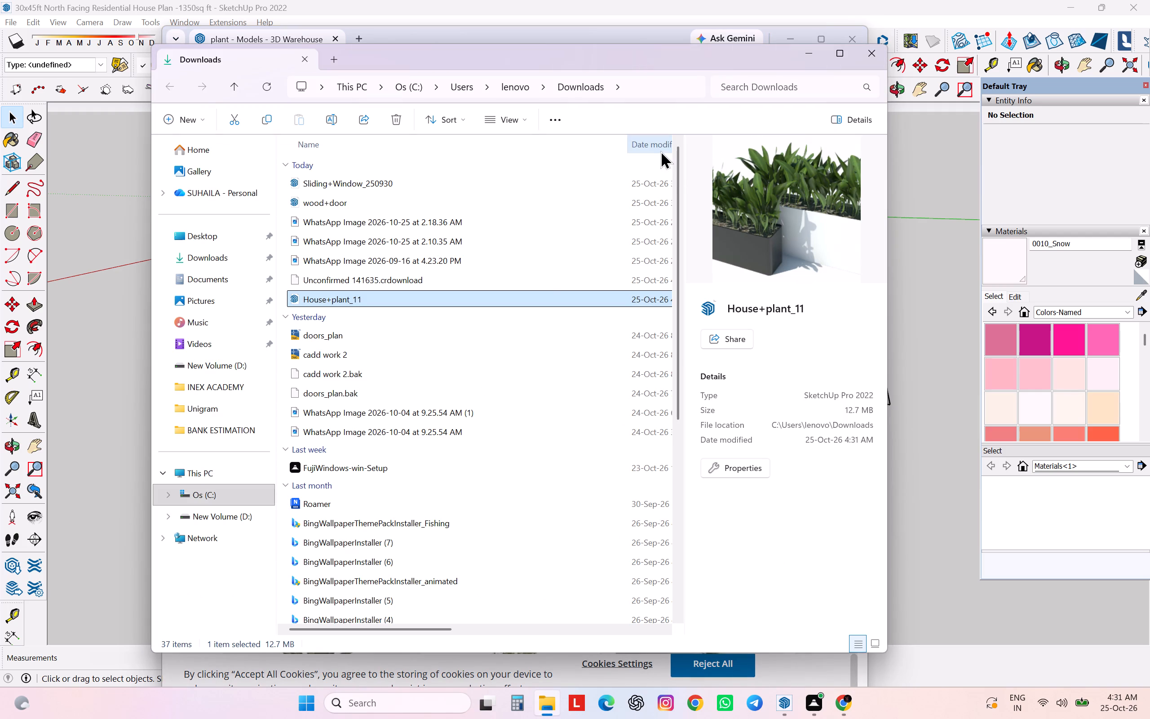
double_click(393, 299)
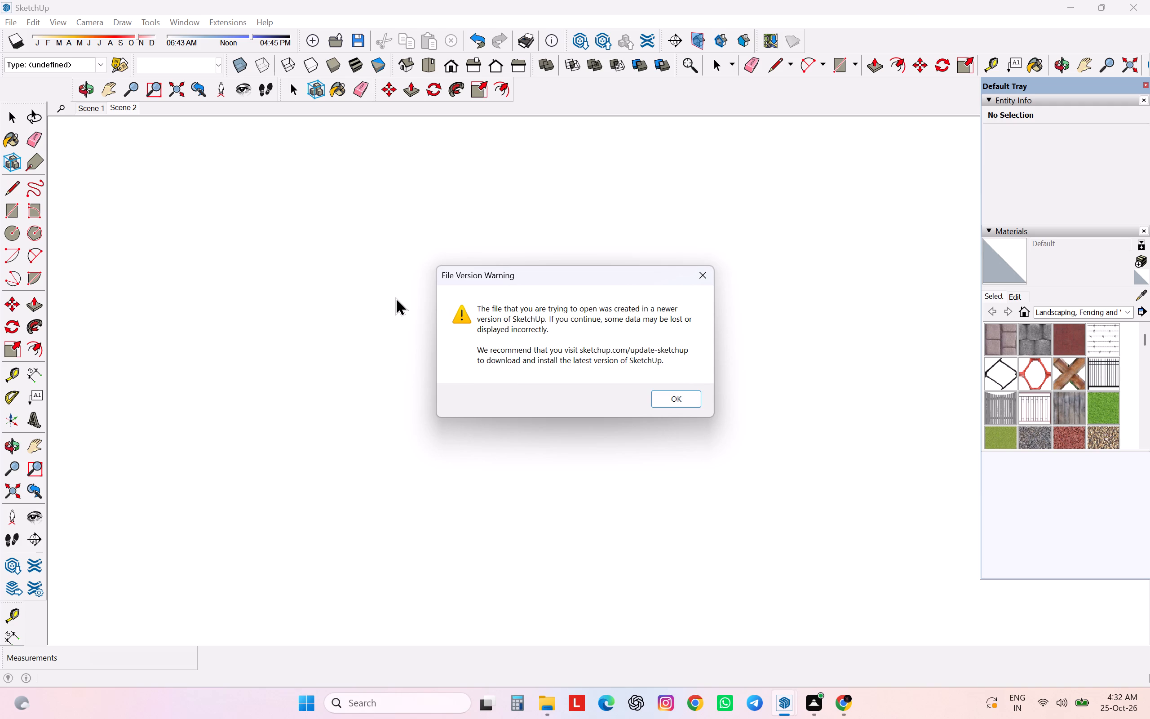
left_click(694, 396)
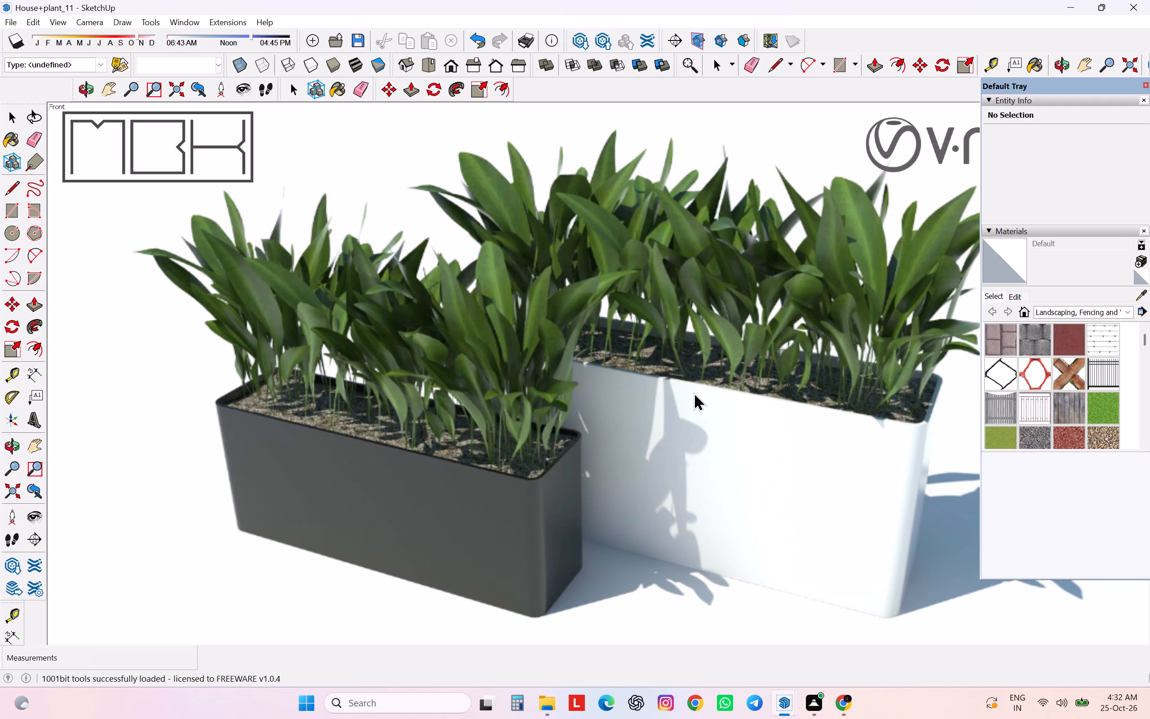
Copy the smaller dark planter group from the House+plant_11 model.
scroll(607, 386, "down", 8)
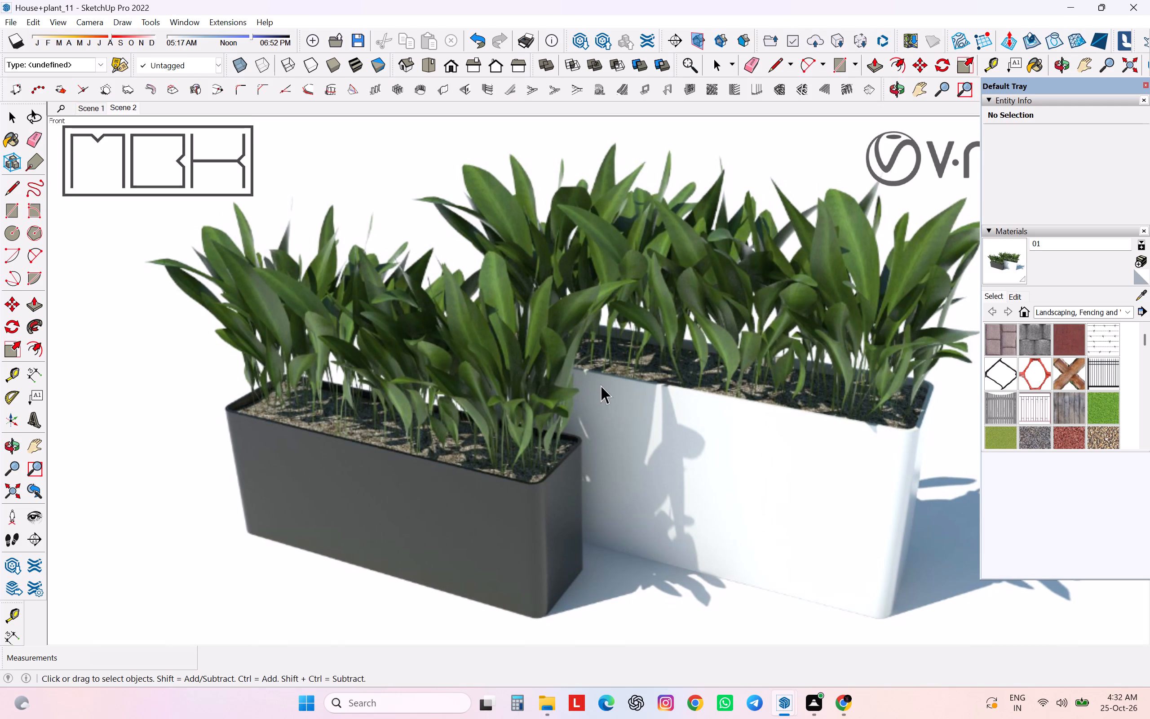
scroll(601, 385, "down", 8)
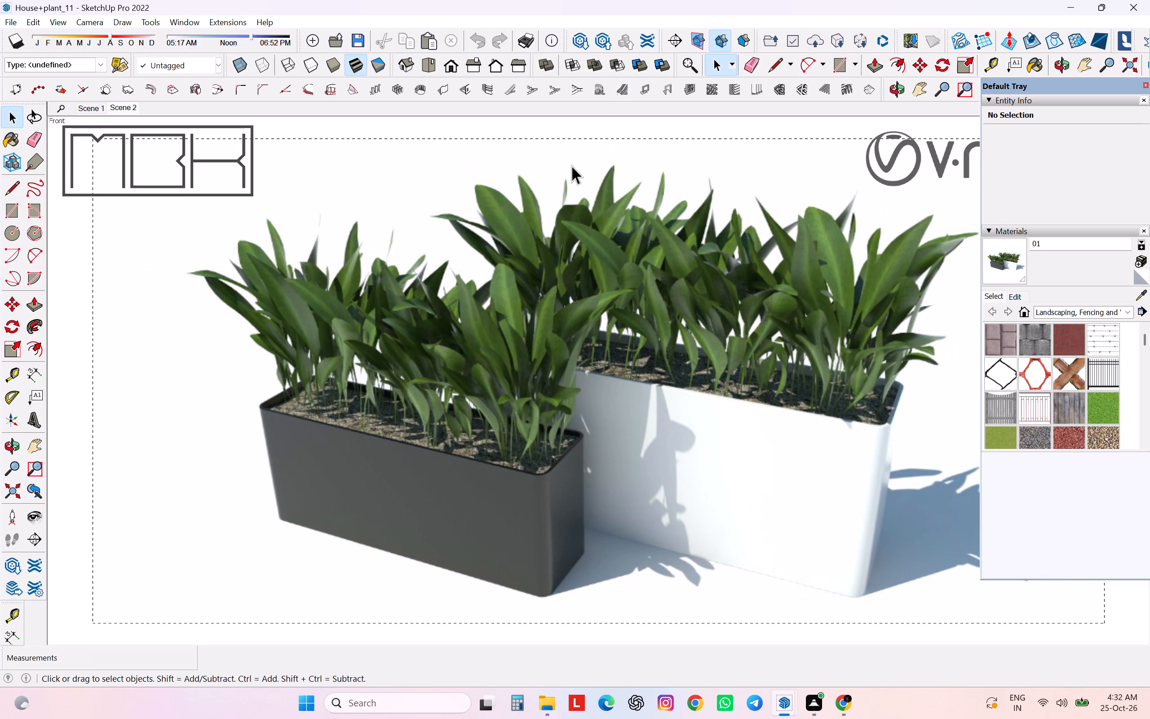
scroll(574, 165, "down", 10)
scroll(568, 229, "down", 12)
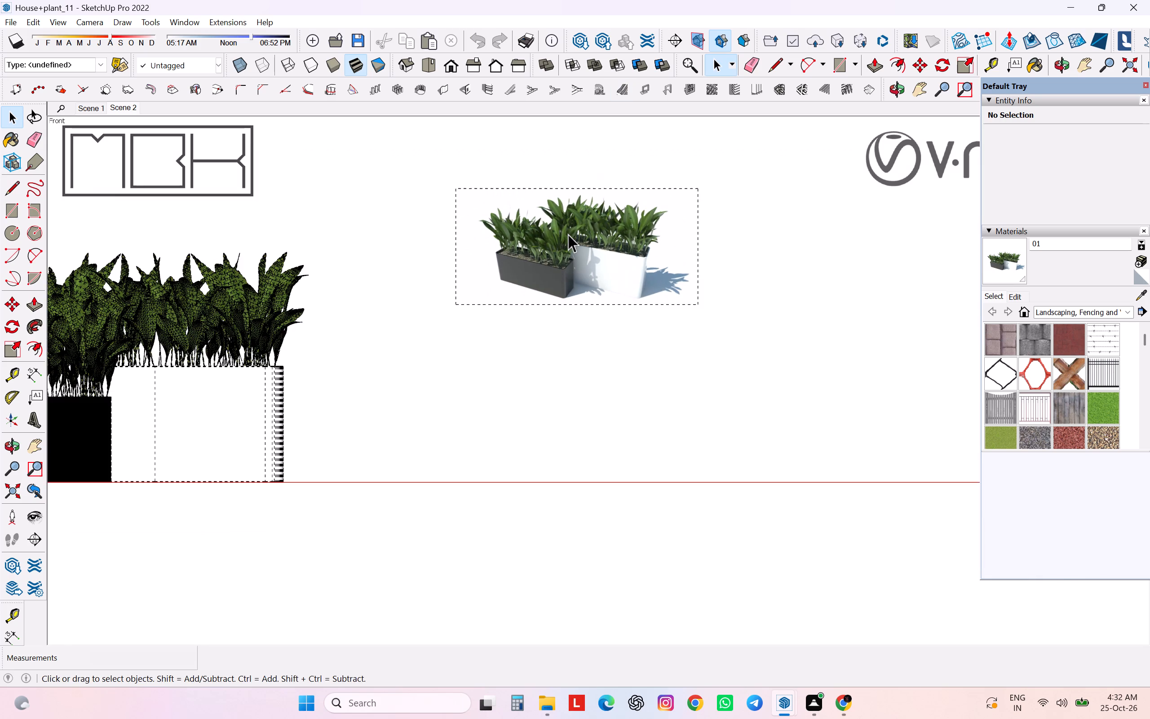
scroll(568, 234, "down", 10)
middle_click_drag(431, 300, 511, 492)
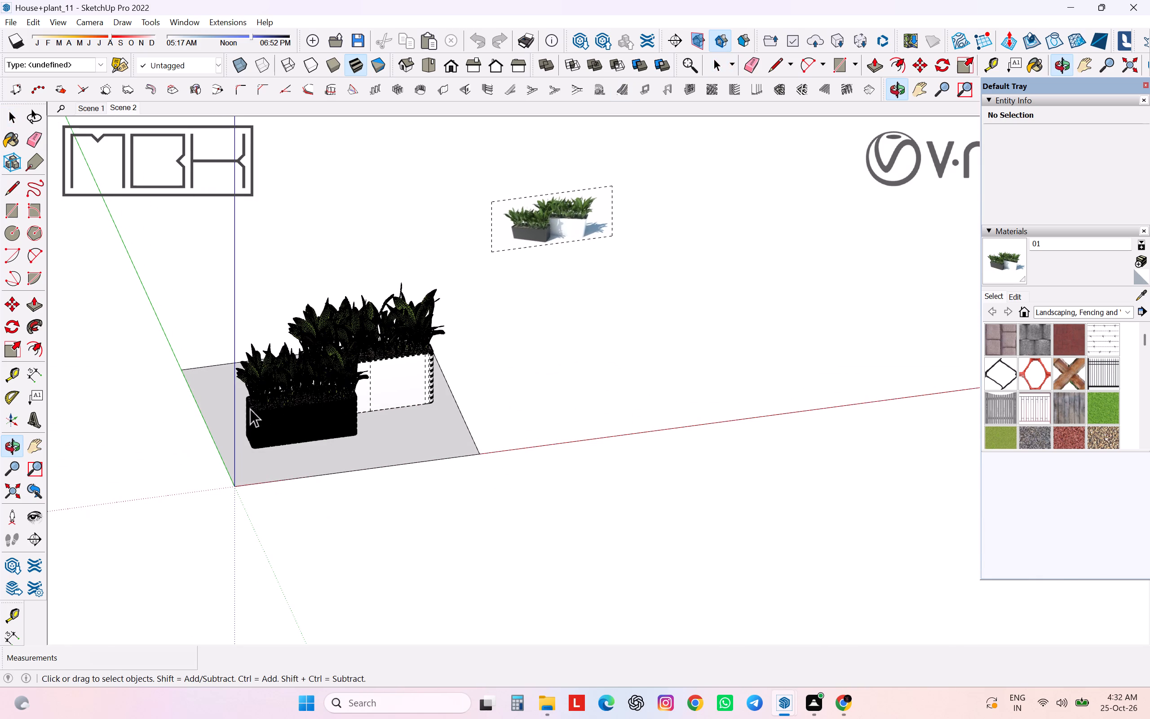
left_click(266, 413)
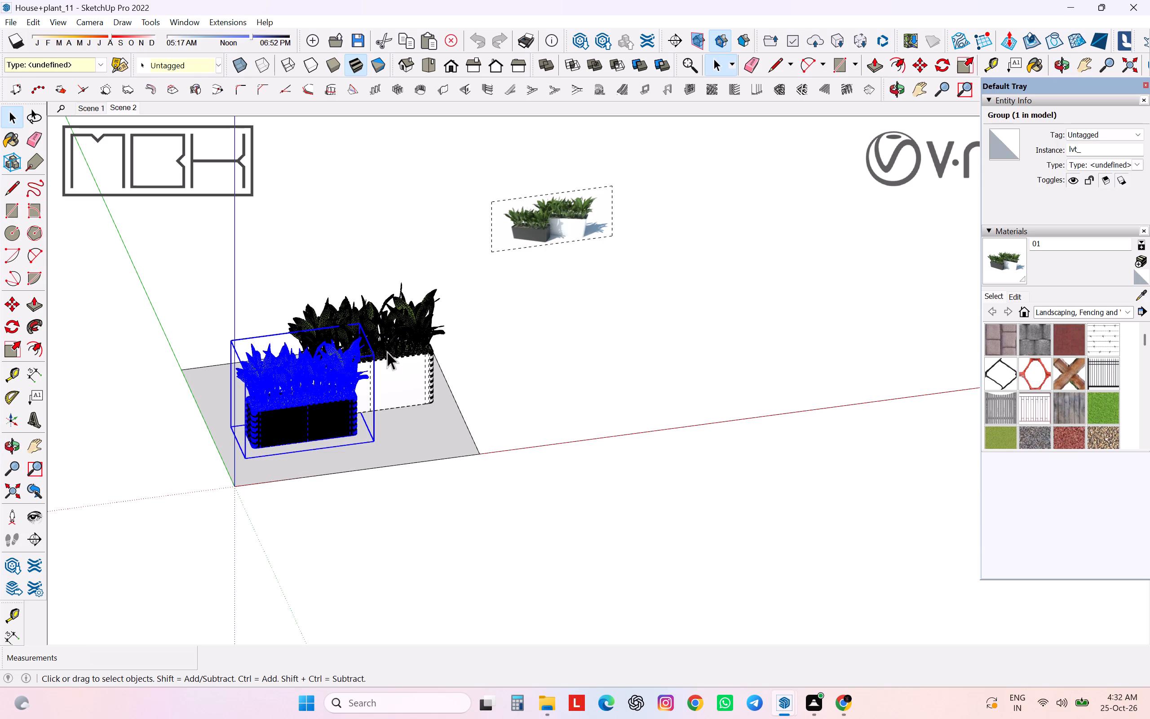
key("ctrl+c")
Switch to the 30x45ft house model and paste the dark planter outside the plot, alongside the side wall with windows.
left_click(424, 645)
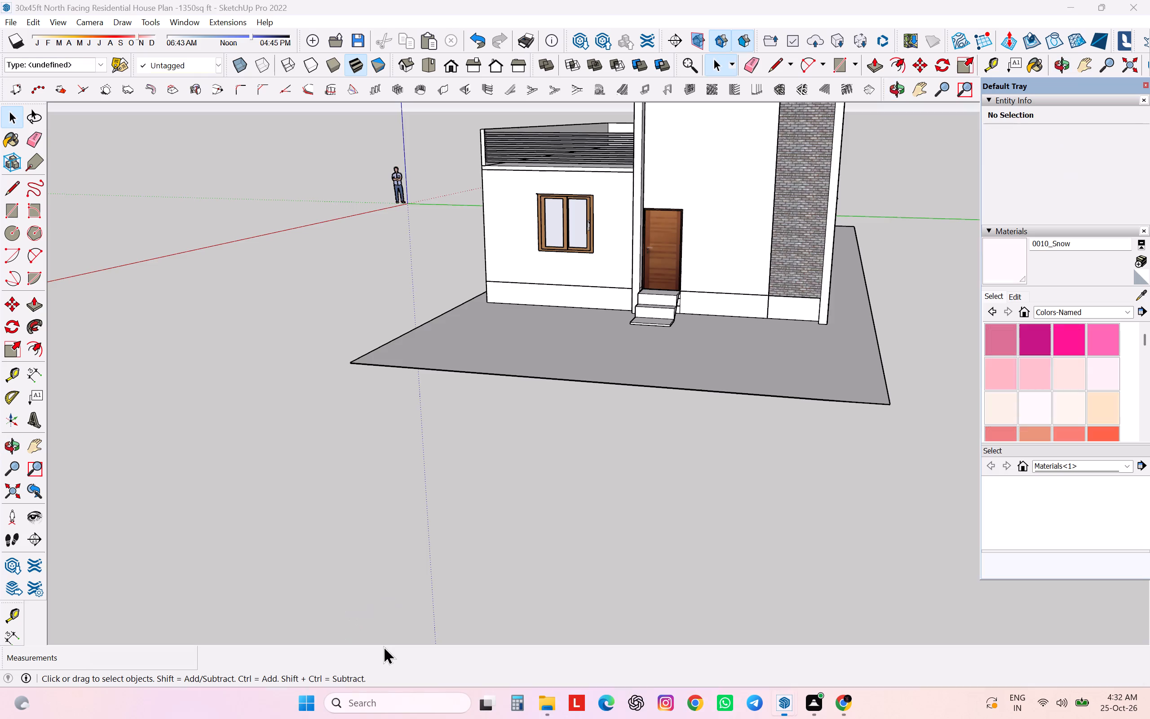
key("ctrl+v")
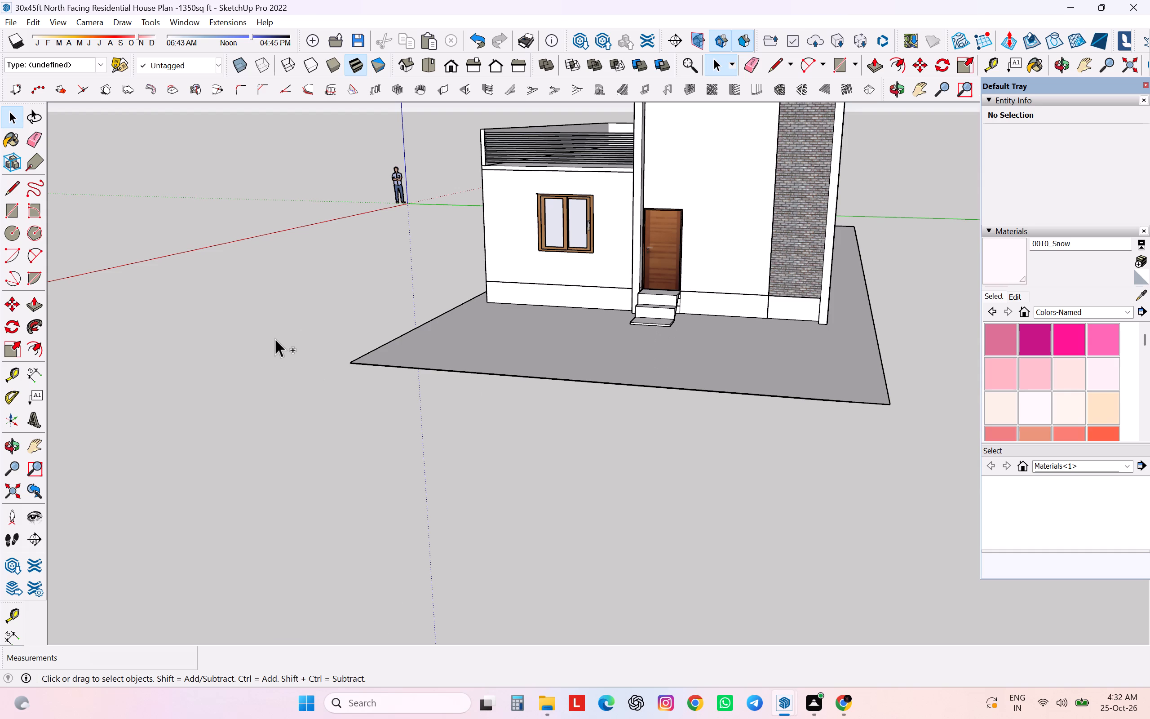
scroll(294, 306, "down", 7)
scroll(544, 357, "down", 3)
scroll(485, 397, "down", 5)
scroll(648, 207, "down", 14)
scroll(653, 249, "down", 1)
scroll(652, 252, "up", 2)
middle_click_drag(652, 252, 622, 313)
middle_click_drag(622, 313, 601, 360)
scroll(676, 343, "down", 9)
left_click(860, 296)
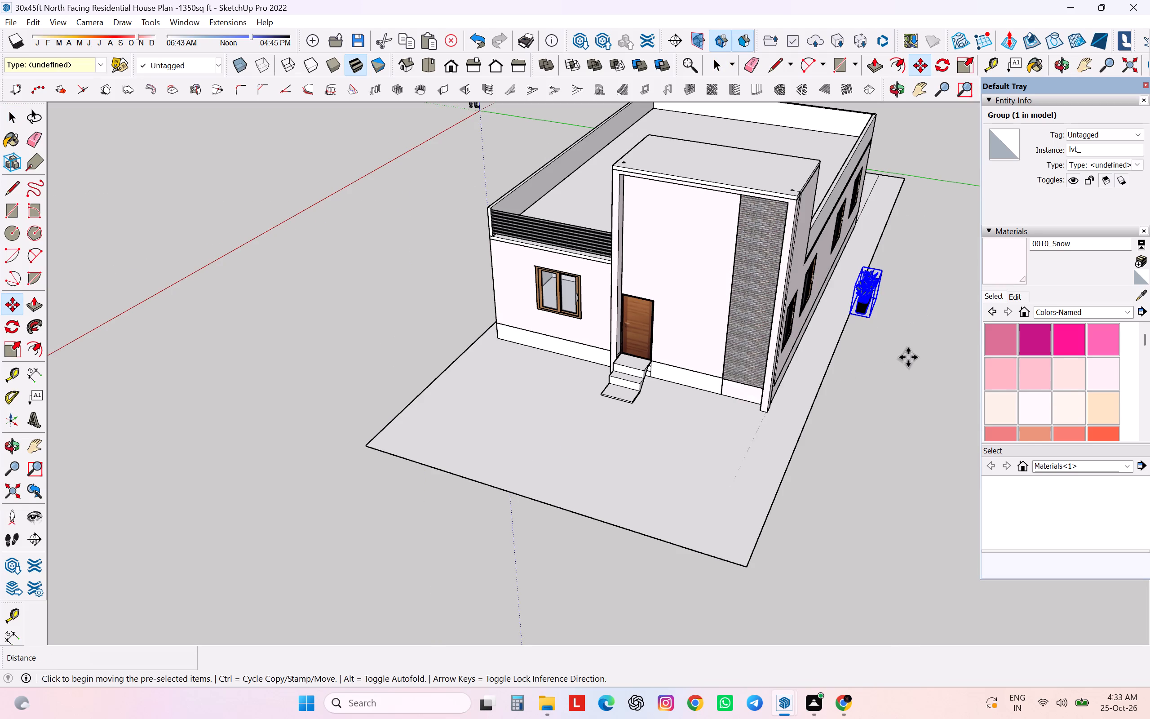
Move the planter about 56' 11" to the open ground beyond the plot on the front window side, and deselect it.
left_click(908, 363)
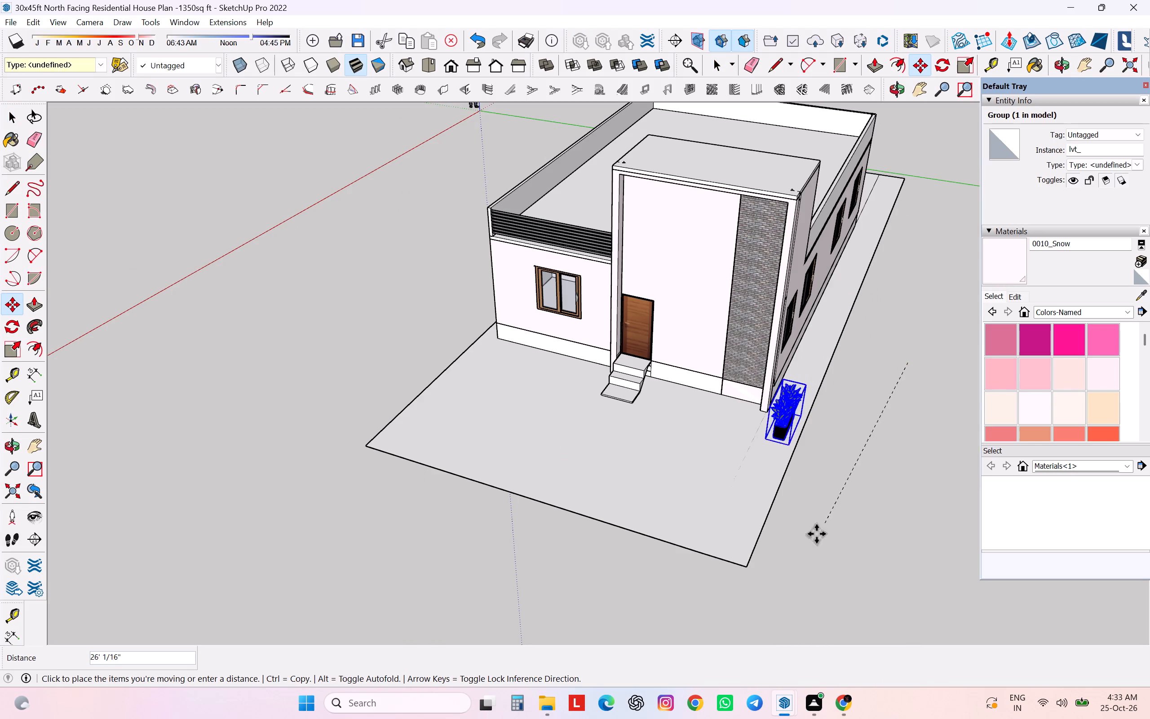
left_click(321, 408)
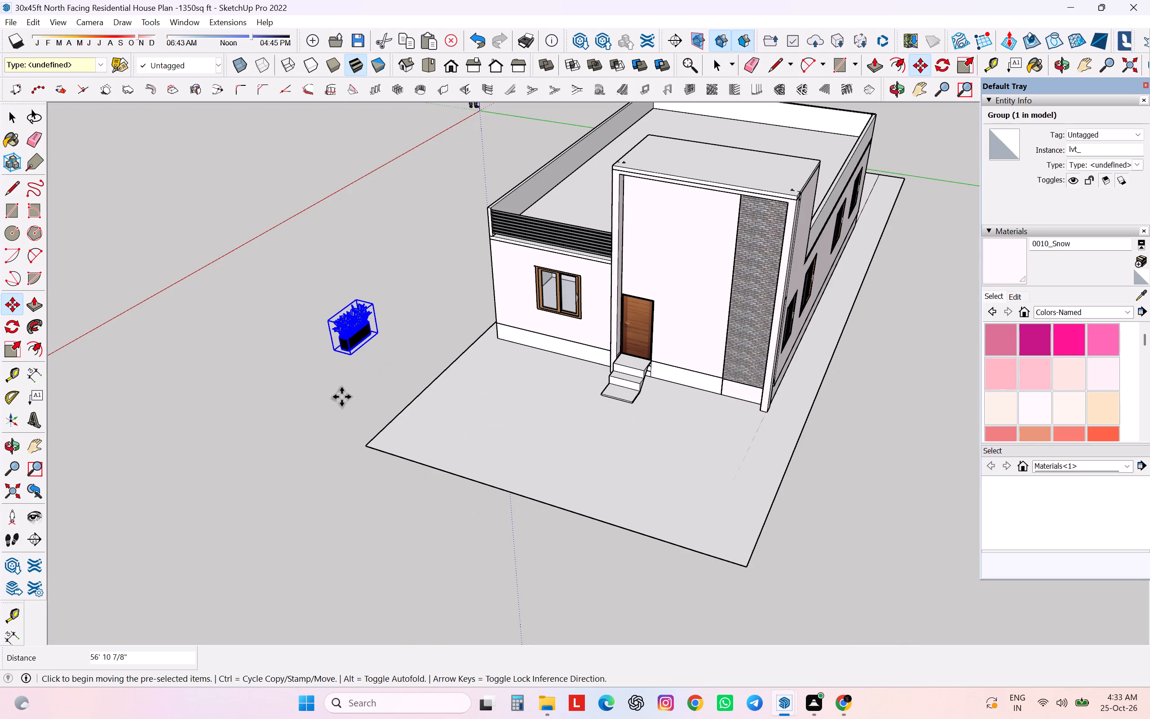
key("space")
left_click(338, 400)
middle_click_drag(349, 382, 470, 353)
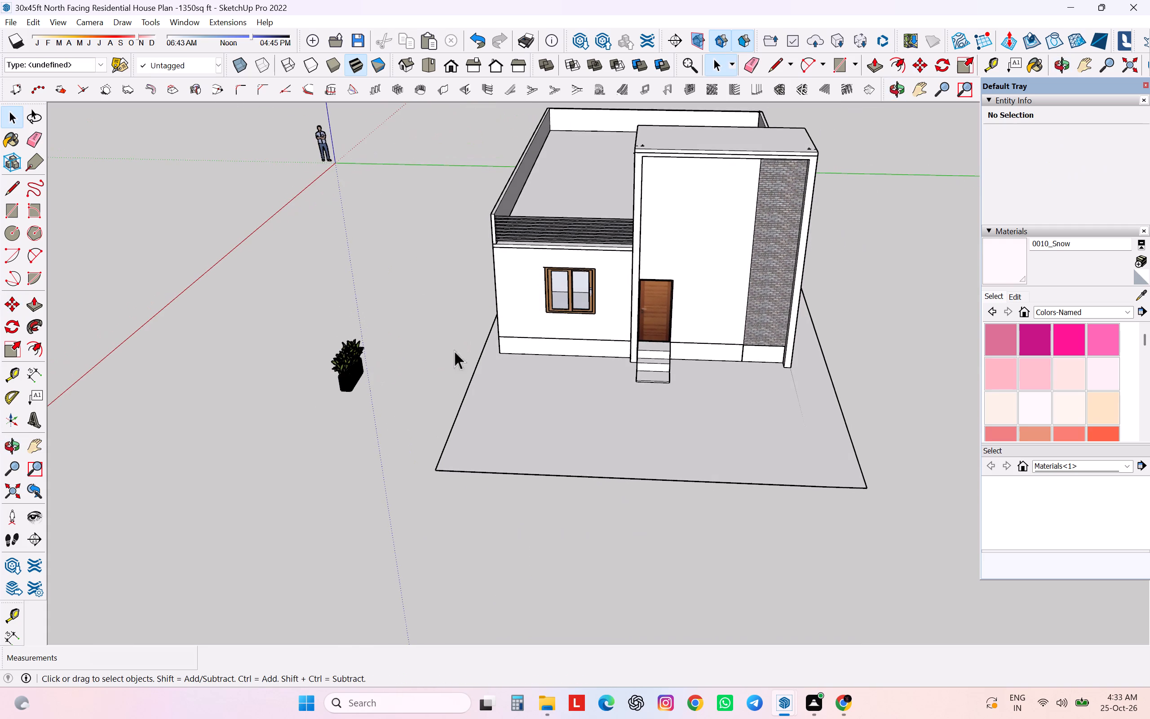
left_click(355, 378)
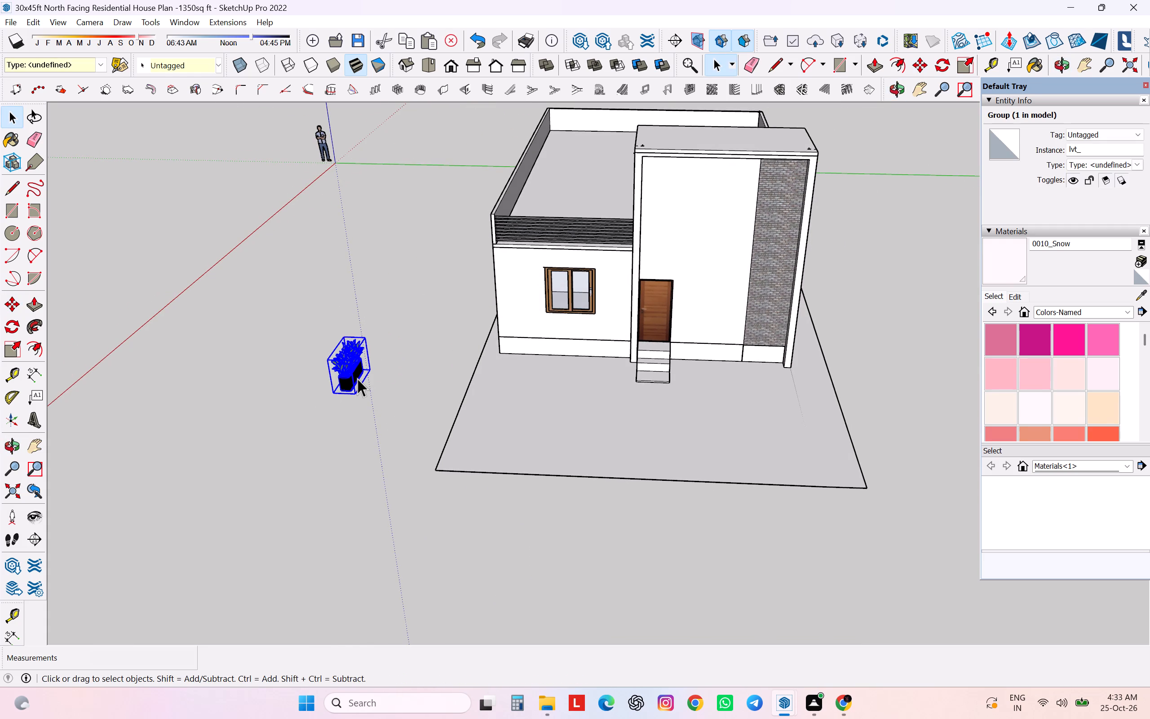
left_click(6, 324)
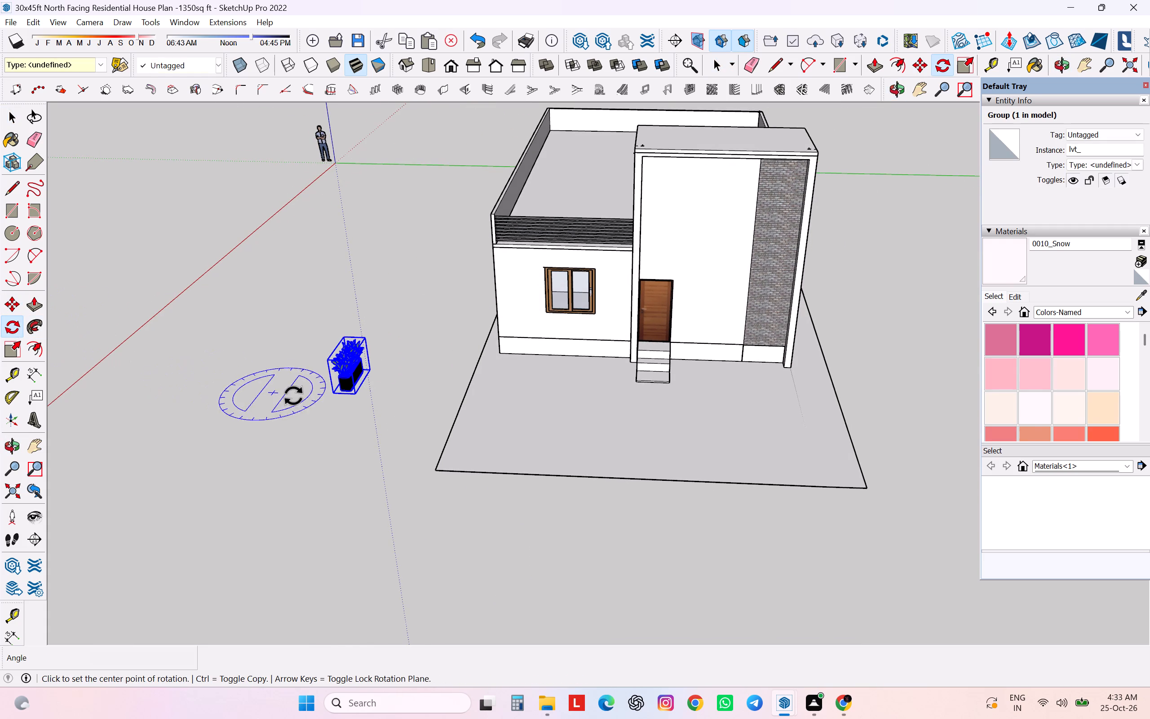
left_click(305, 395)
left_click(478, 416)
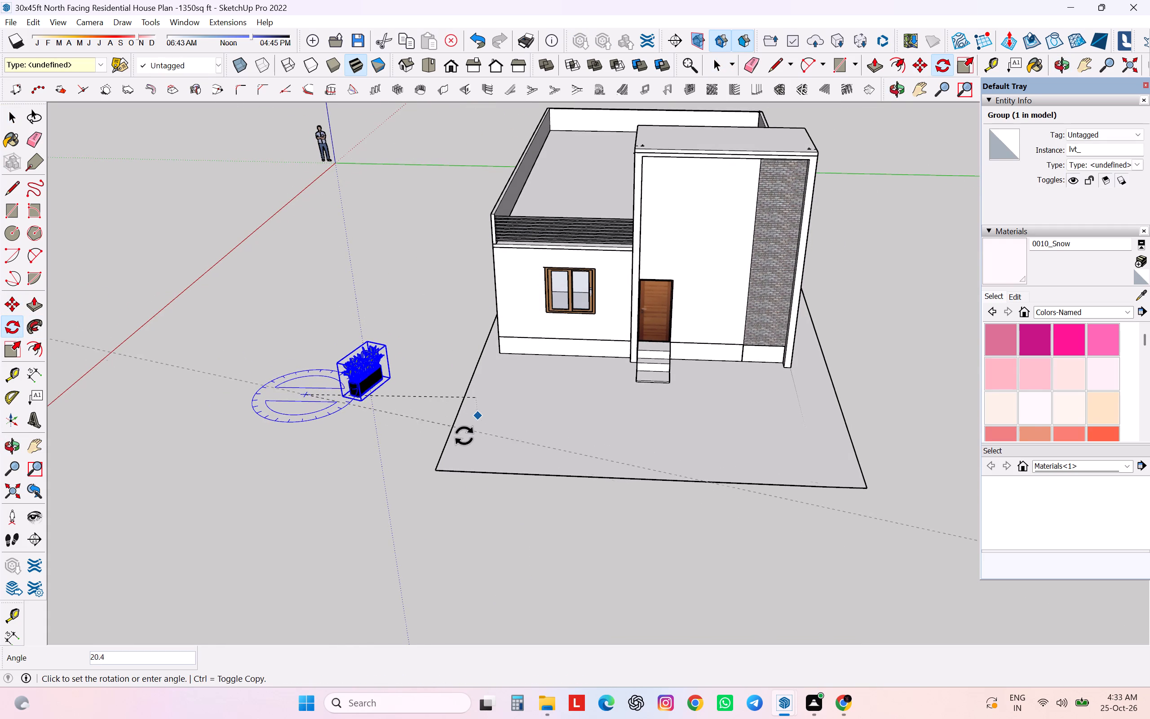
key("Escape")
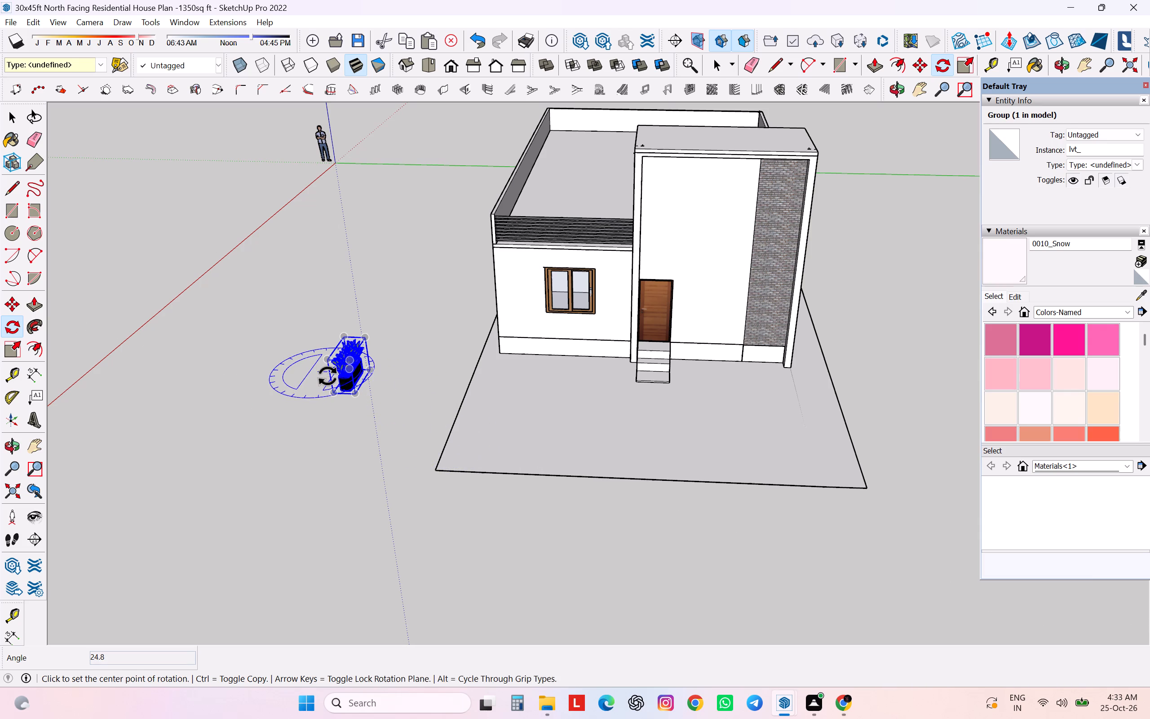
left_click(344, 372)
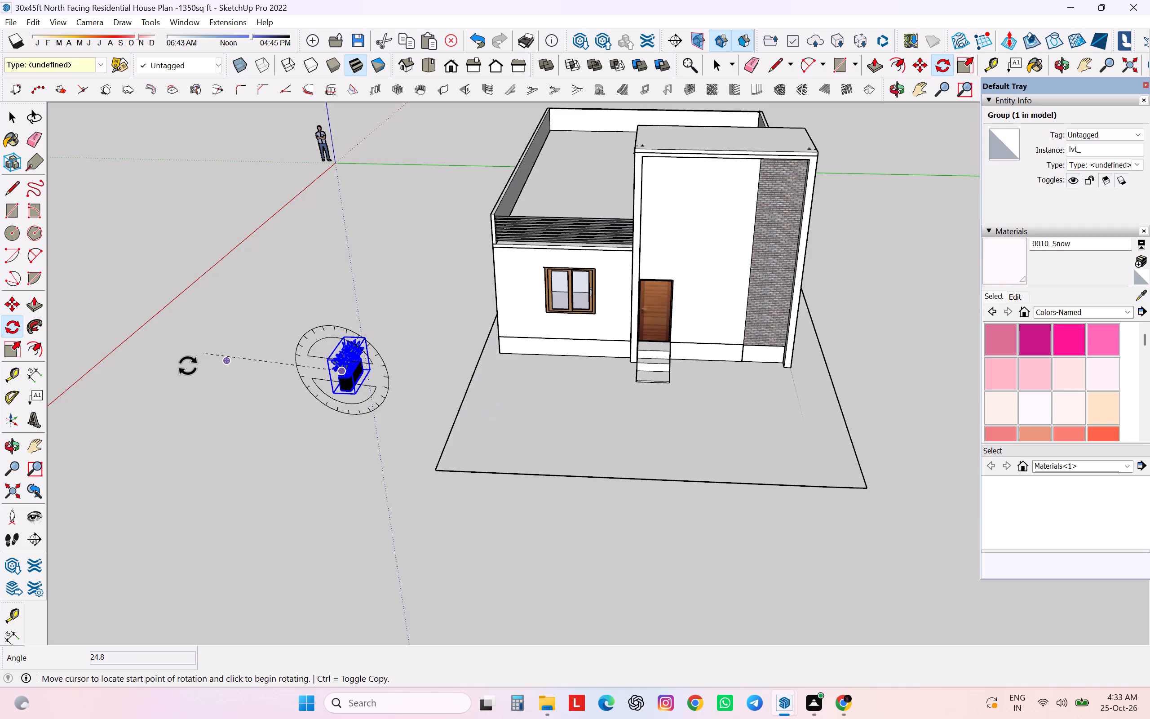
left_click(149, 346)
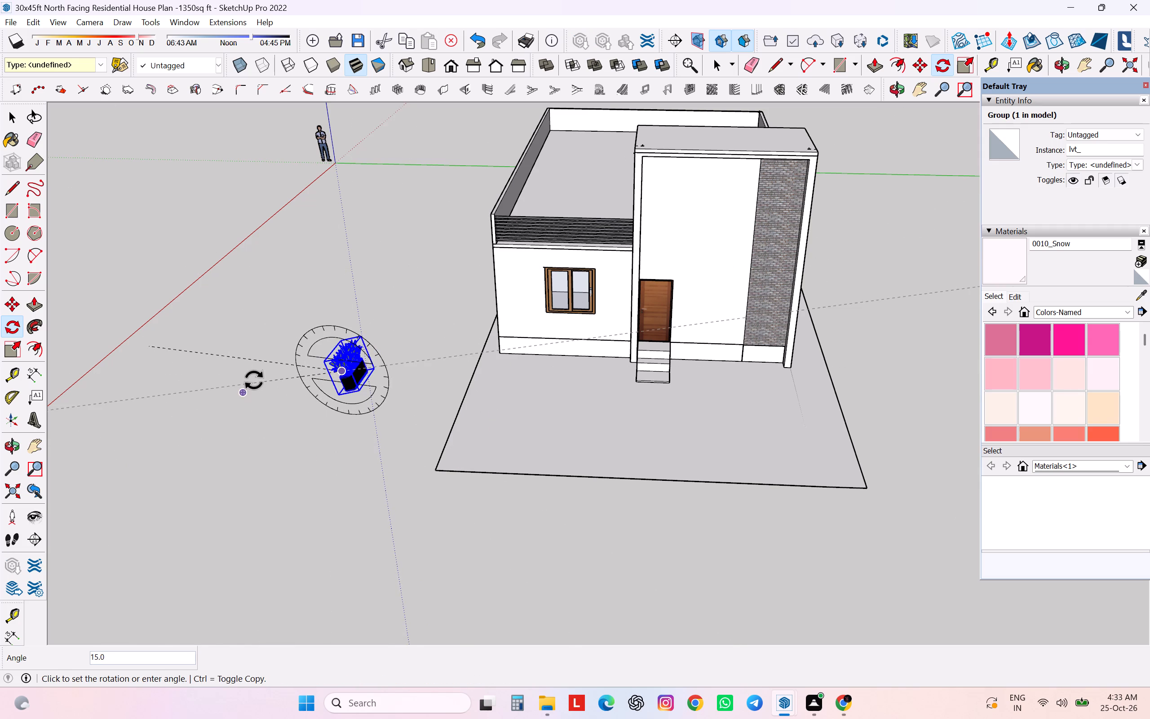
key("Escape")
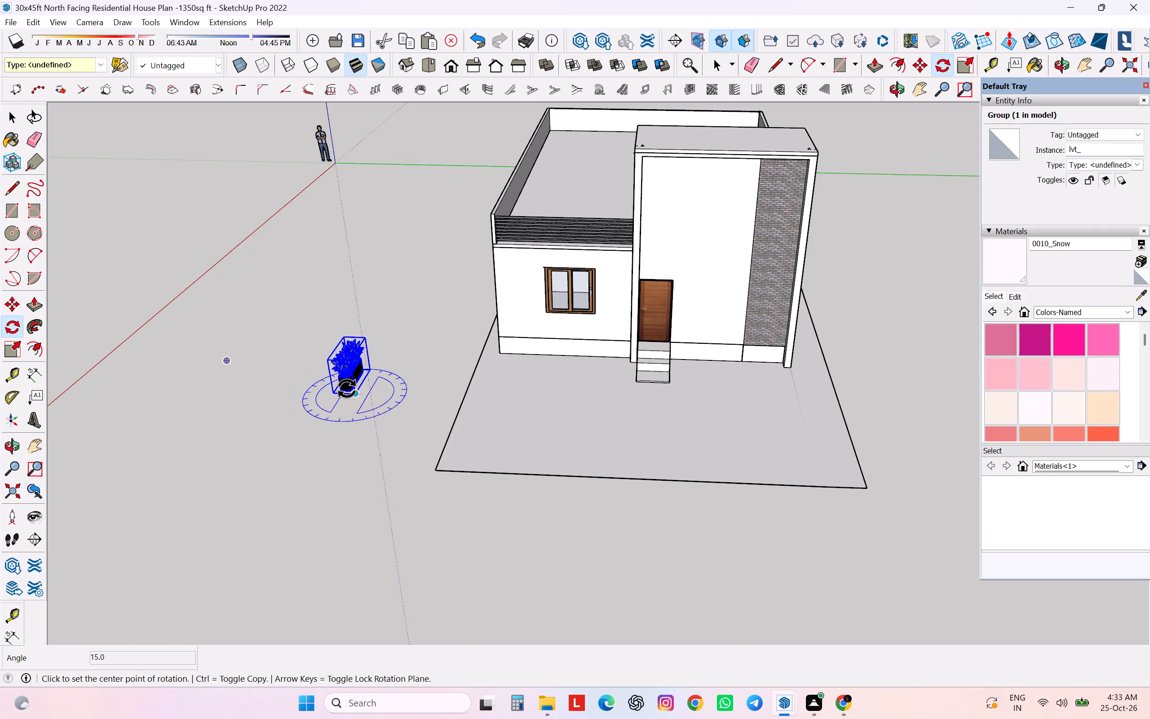
Rotate the dark planter 90 degrees on the ground plane about its base corner, making its long side parallel to the front facade.
left_click(347, 389)
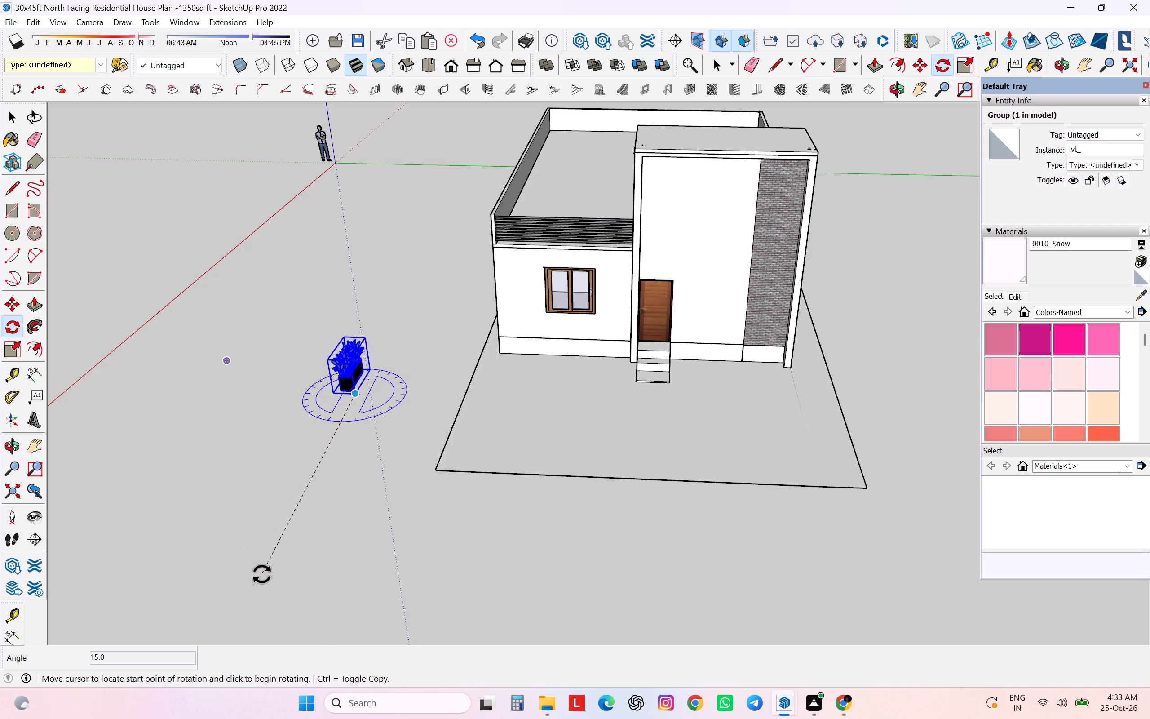
left_click(254, 568)
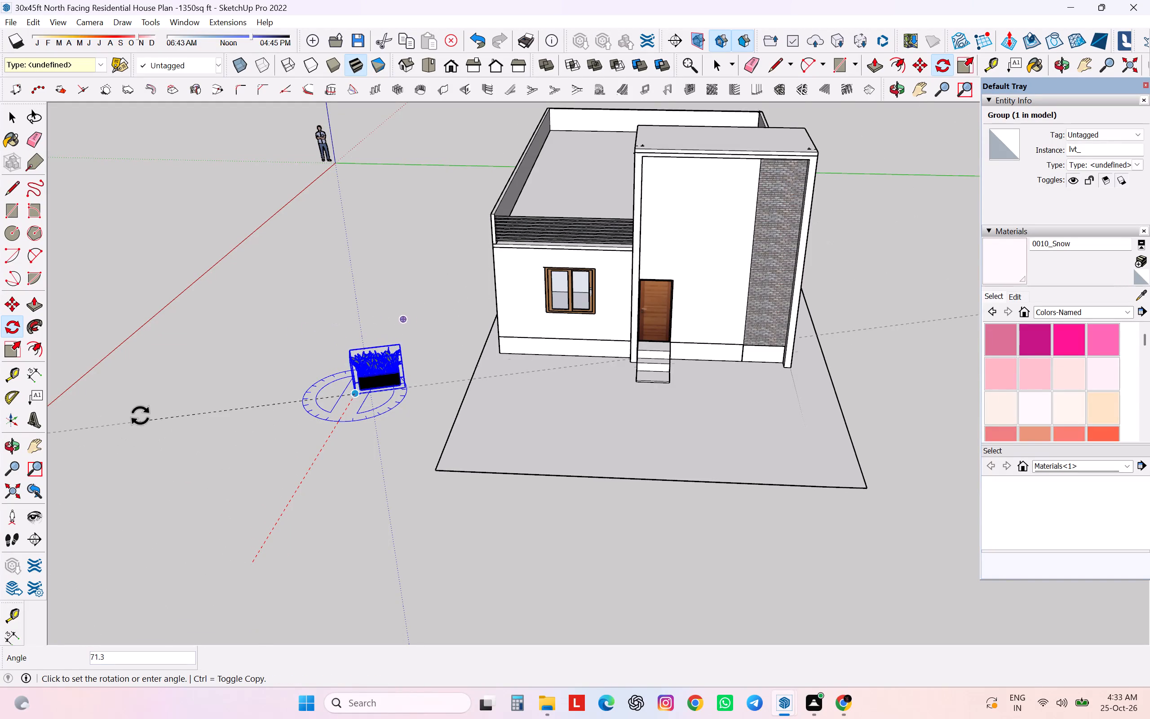
left_click(121, 388)
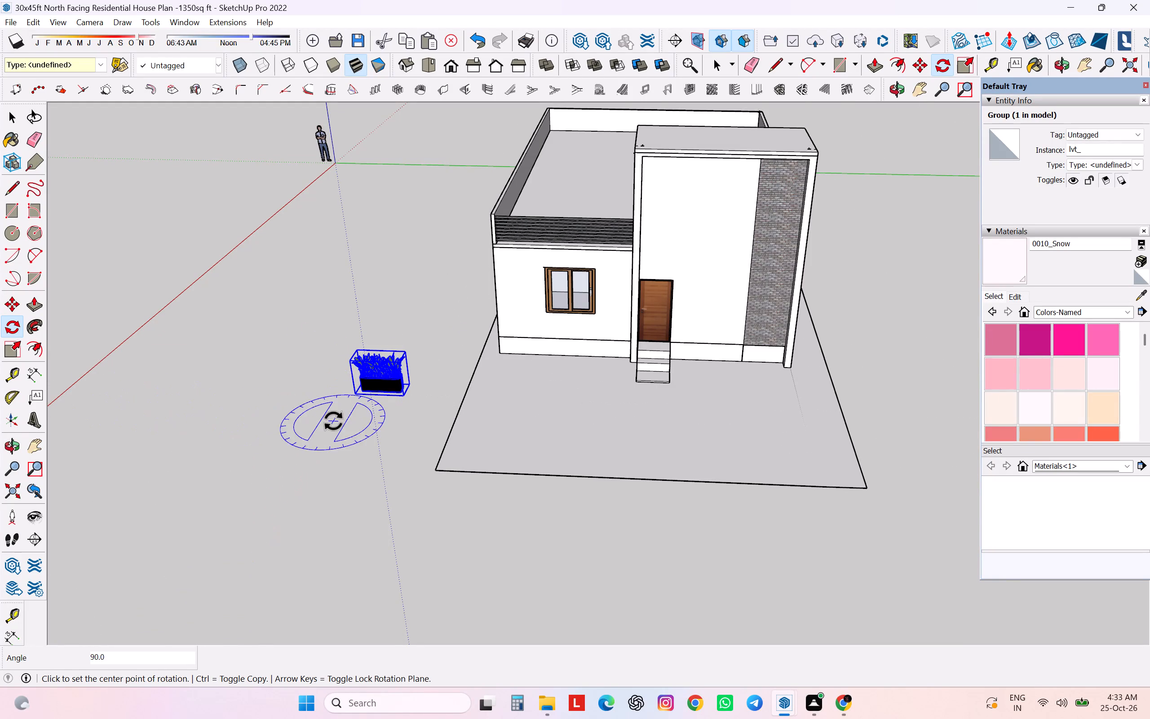
left_click(339, 439)
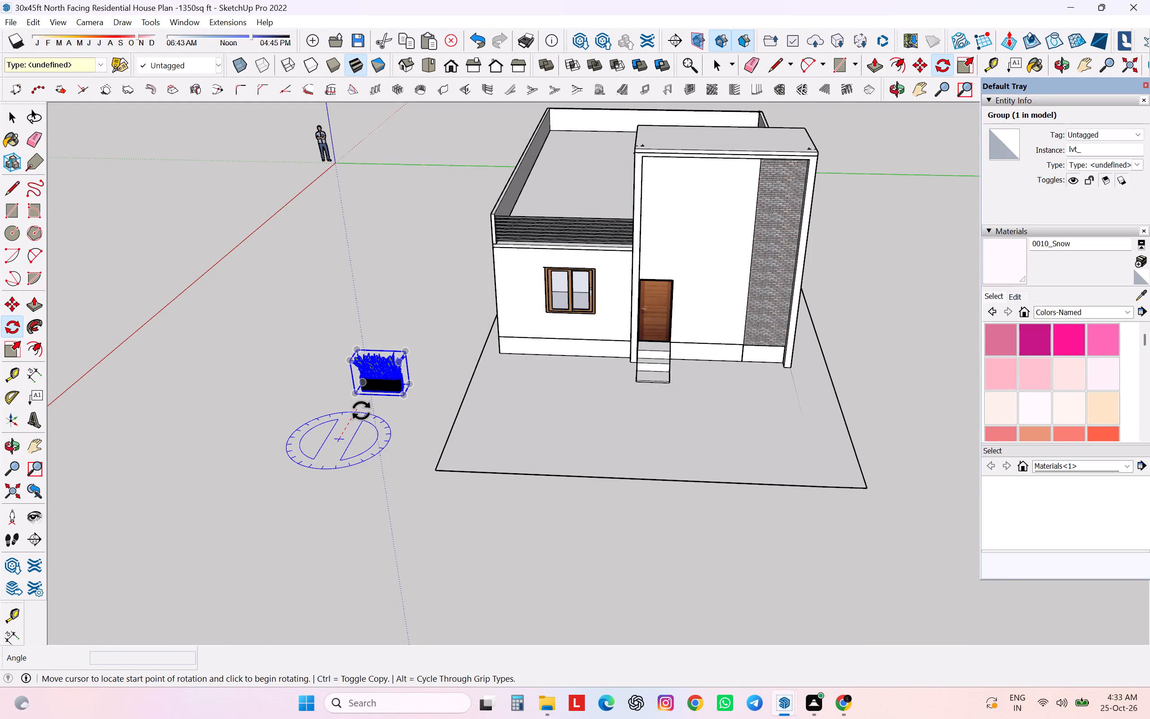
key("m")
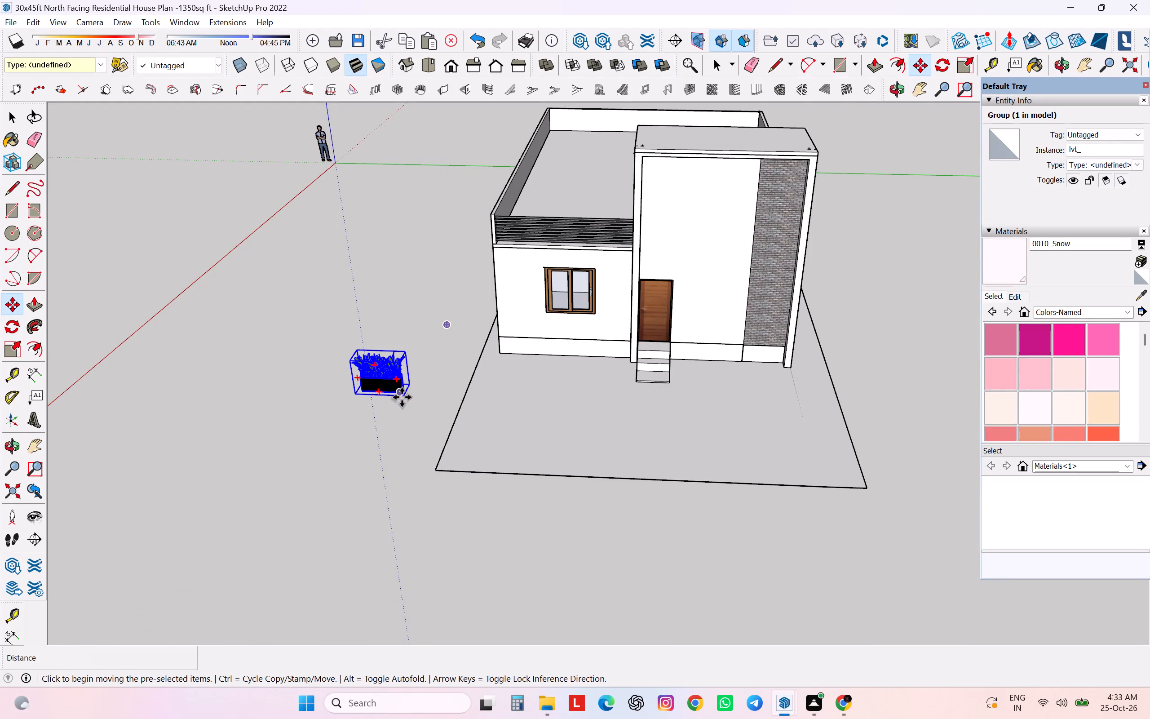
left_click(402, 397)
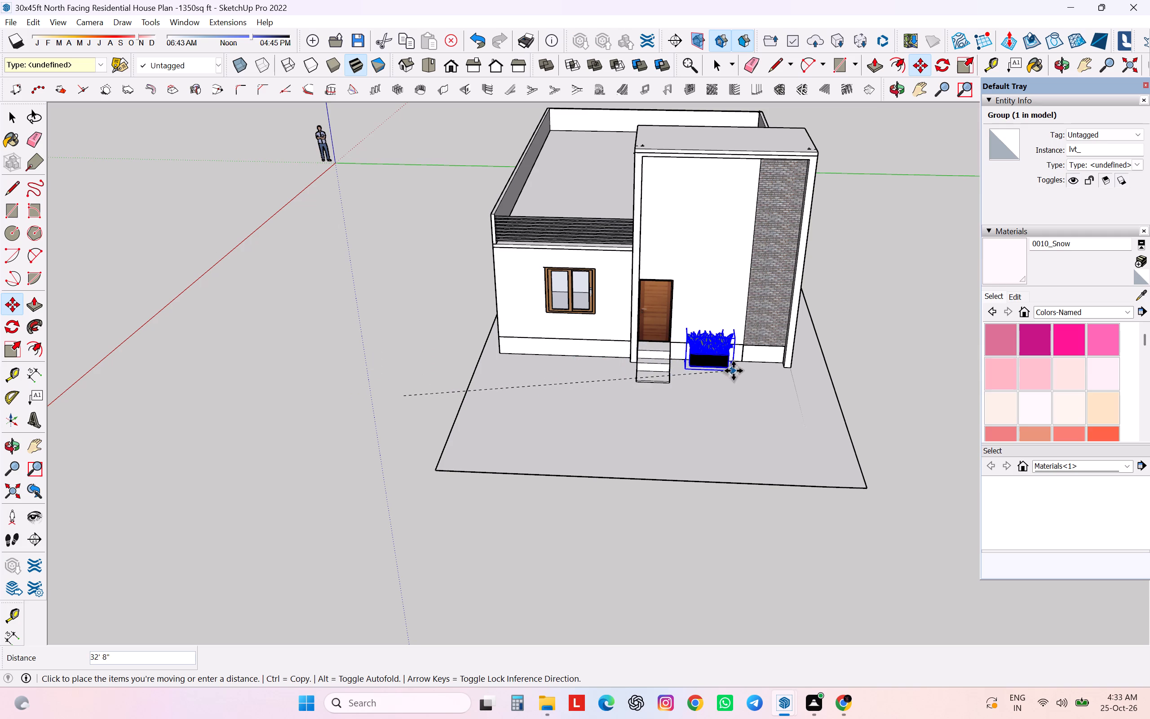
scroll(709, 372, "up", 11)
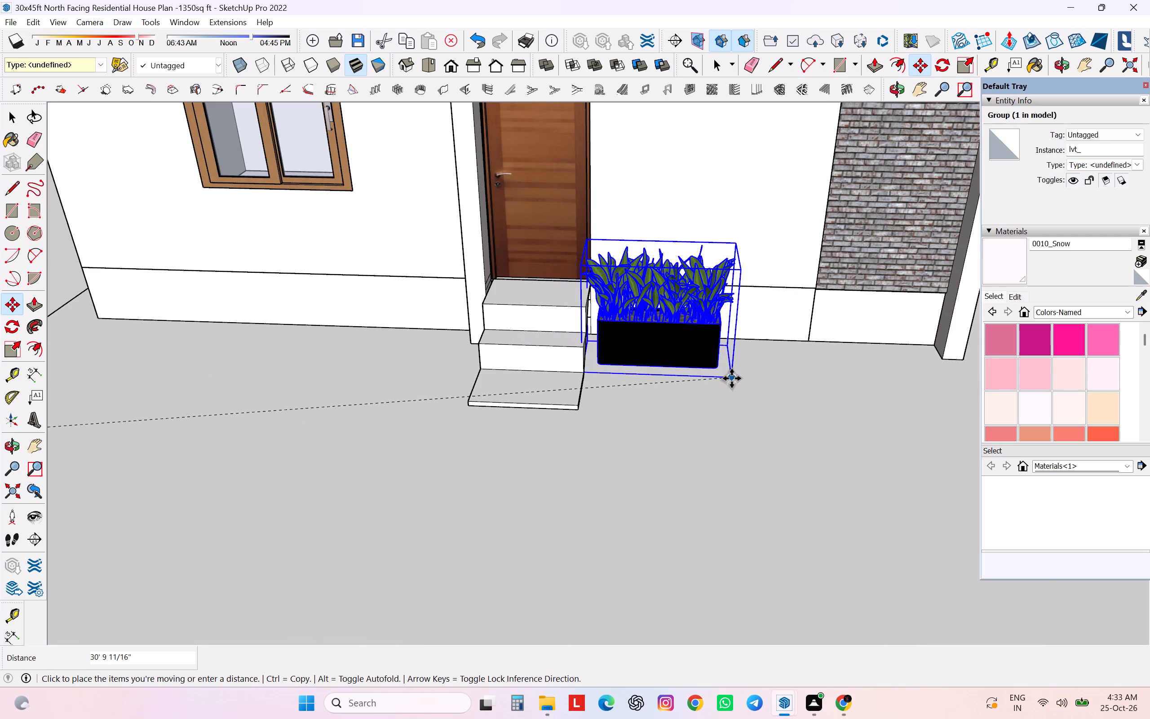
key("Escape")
Move the dark planter about 30' 8" by its base corner to the front wall, directly beside the entrance steps.
scroll(728, 382, "down", 3)
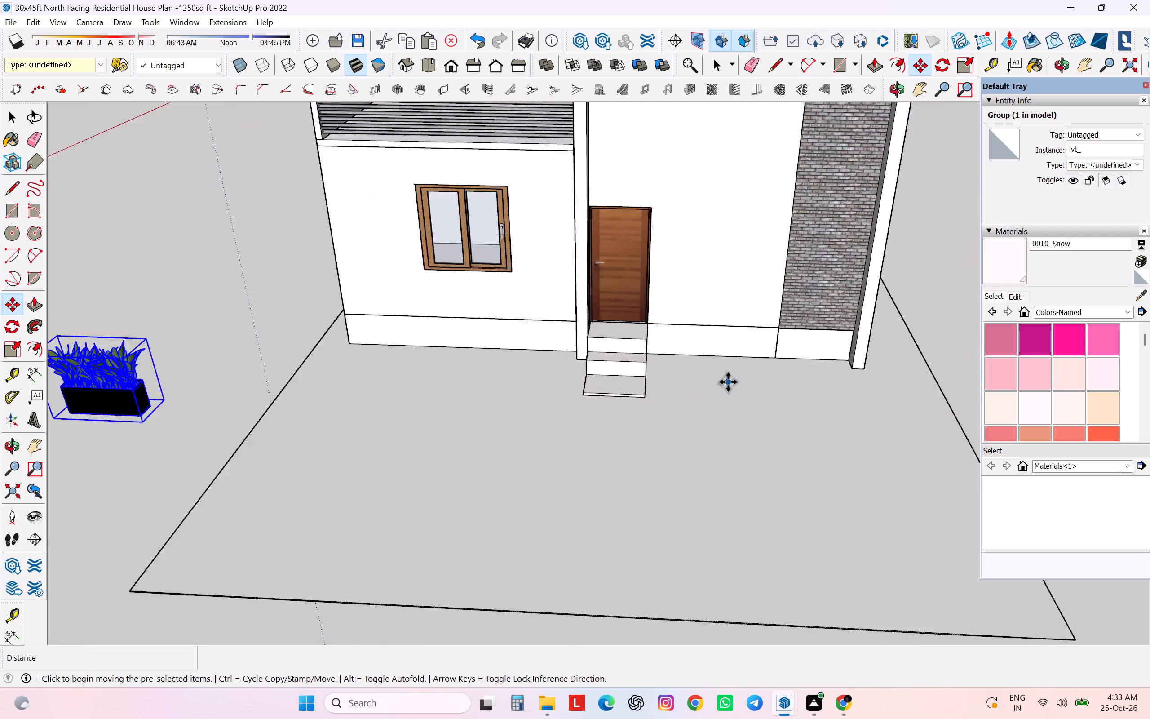
scroll(728, 382, "down", 7)
scroll(274, 384, "up", 7)
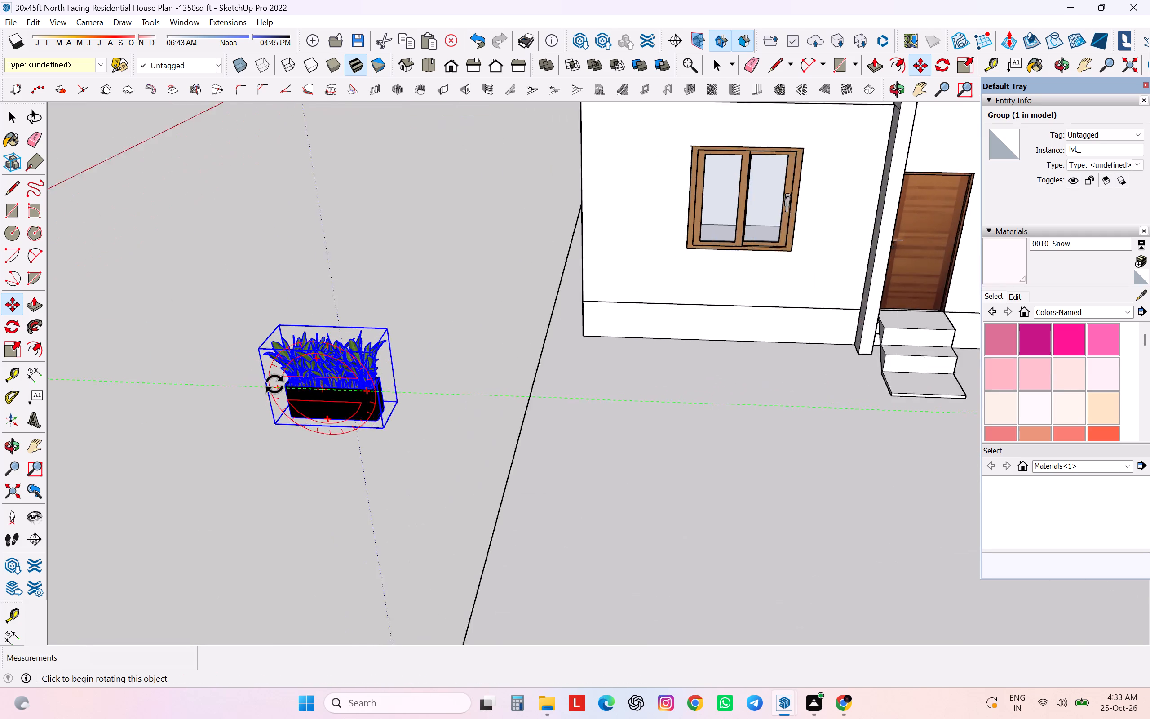
middle_click_drag(296, 387, 424, 345)
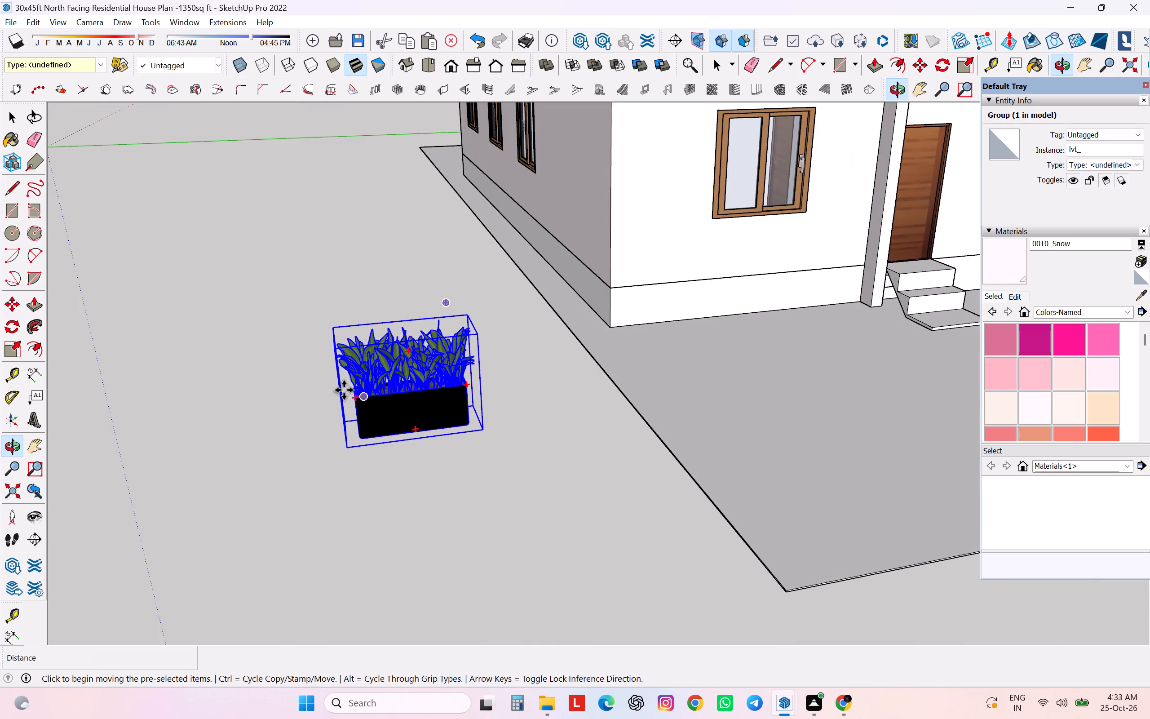
middle_click_drag(348, 422, 314, 443)
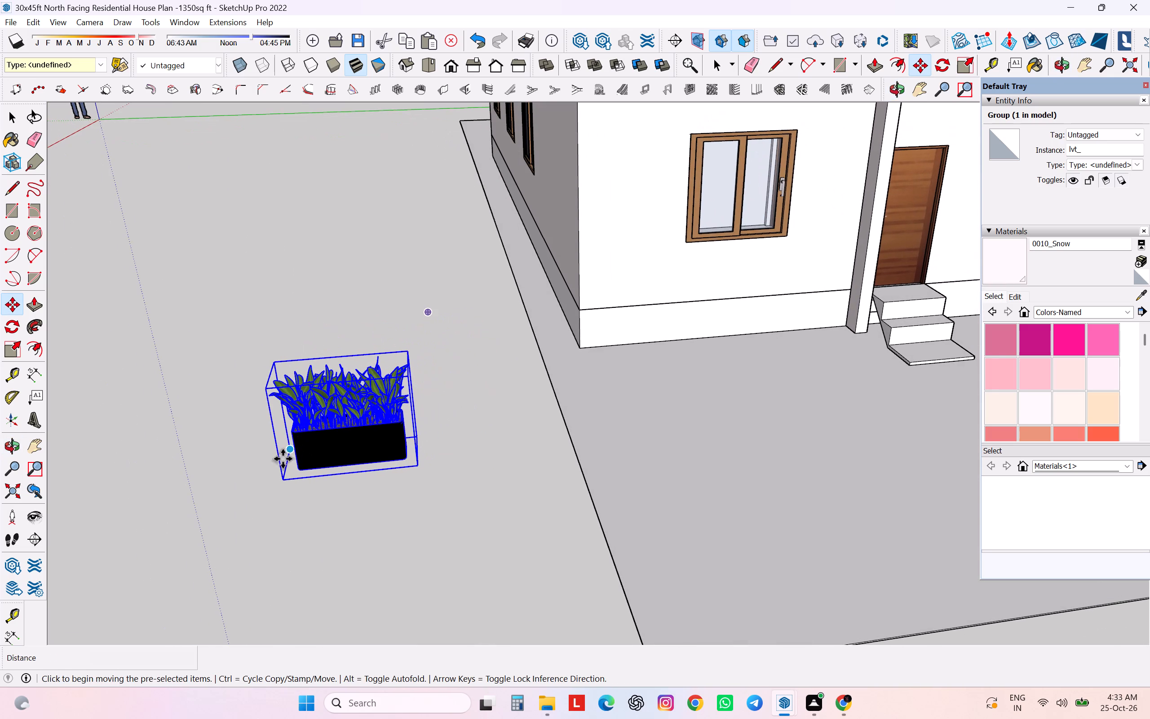
left_click(290, 452)
scroll(293, 435, "down", 13)
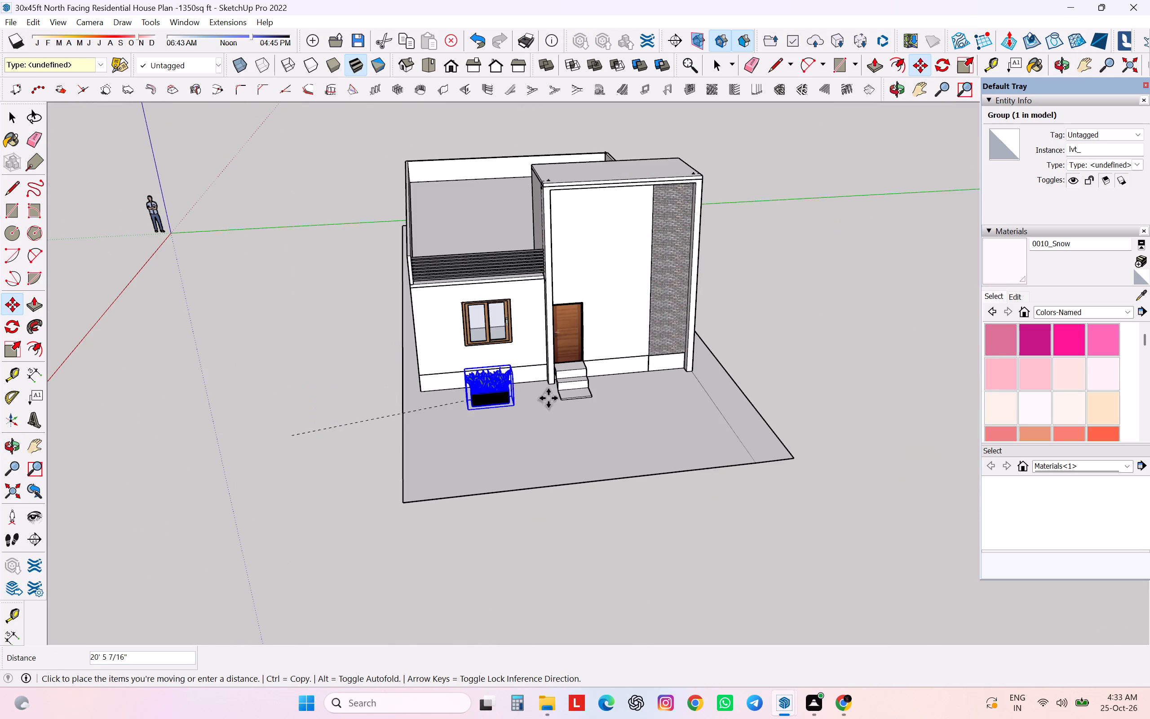
middle_click_drag(588, 377, 544, 412)
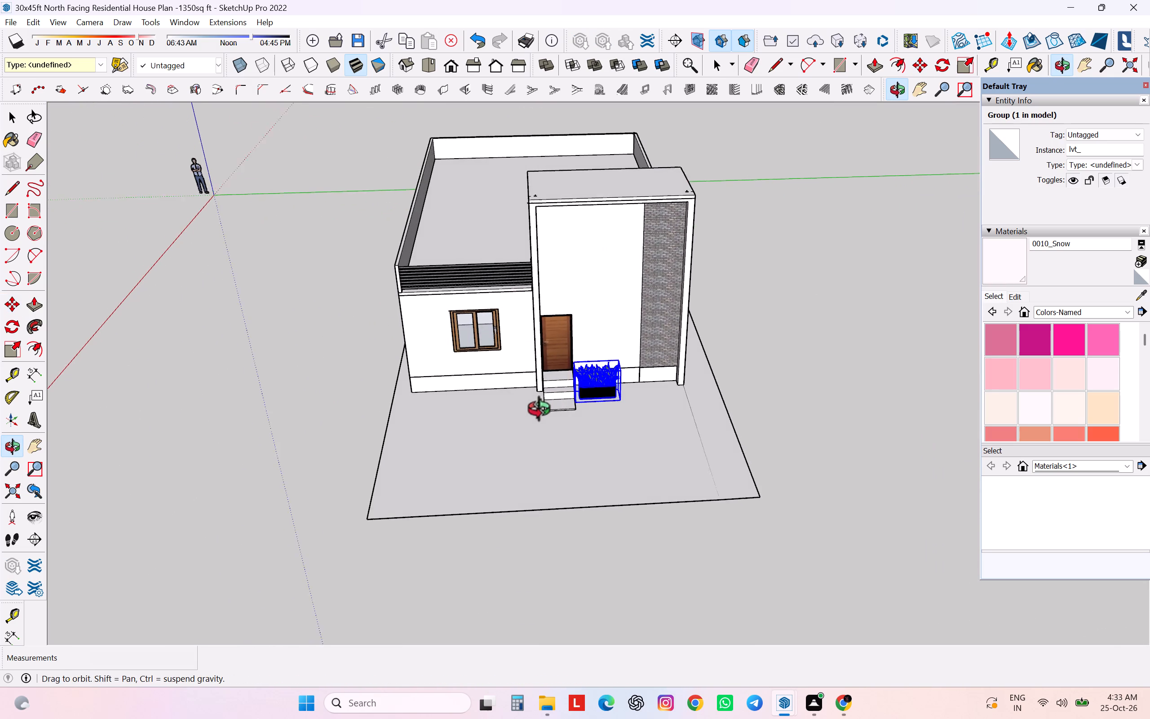
middle_click_drag(544, 412, 544, 412)
scroll(565, 404, "up", 7)
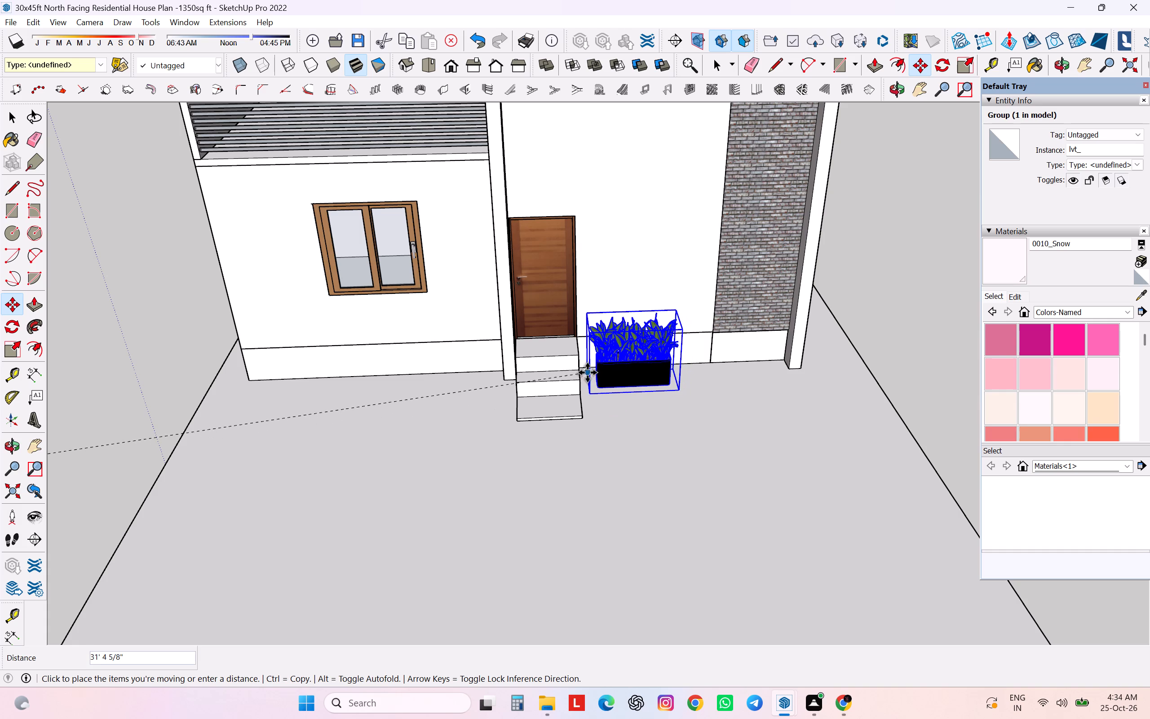
left_click(583, 370)
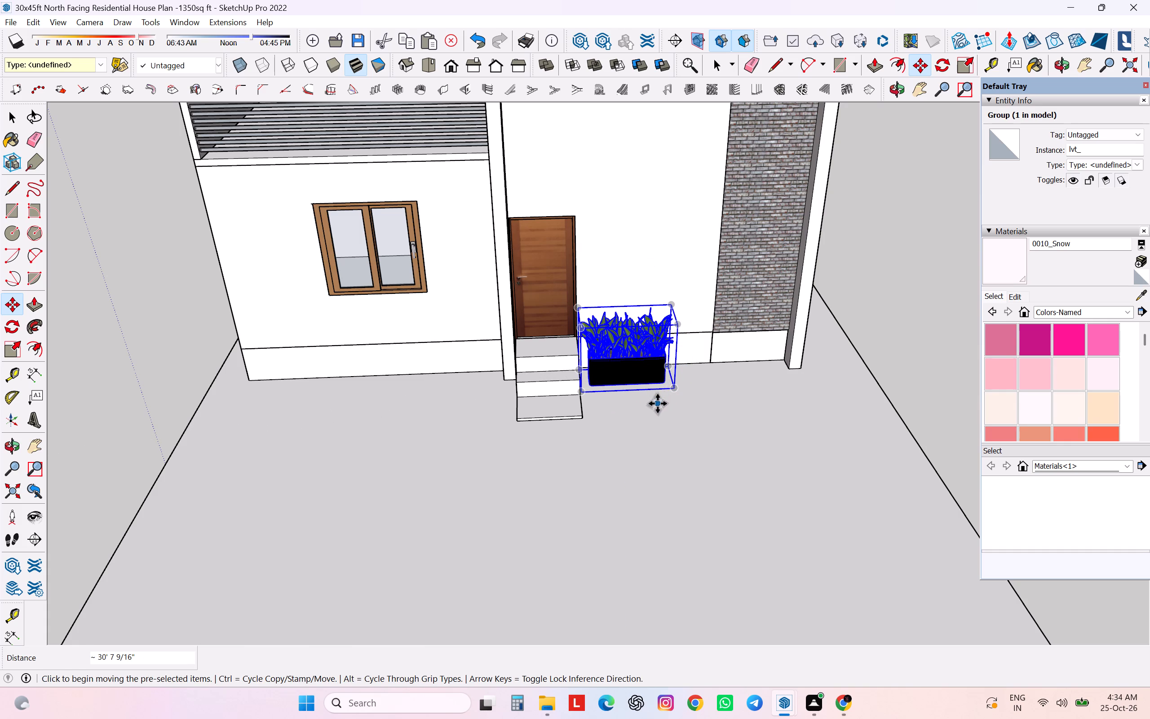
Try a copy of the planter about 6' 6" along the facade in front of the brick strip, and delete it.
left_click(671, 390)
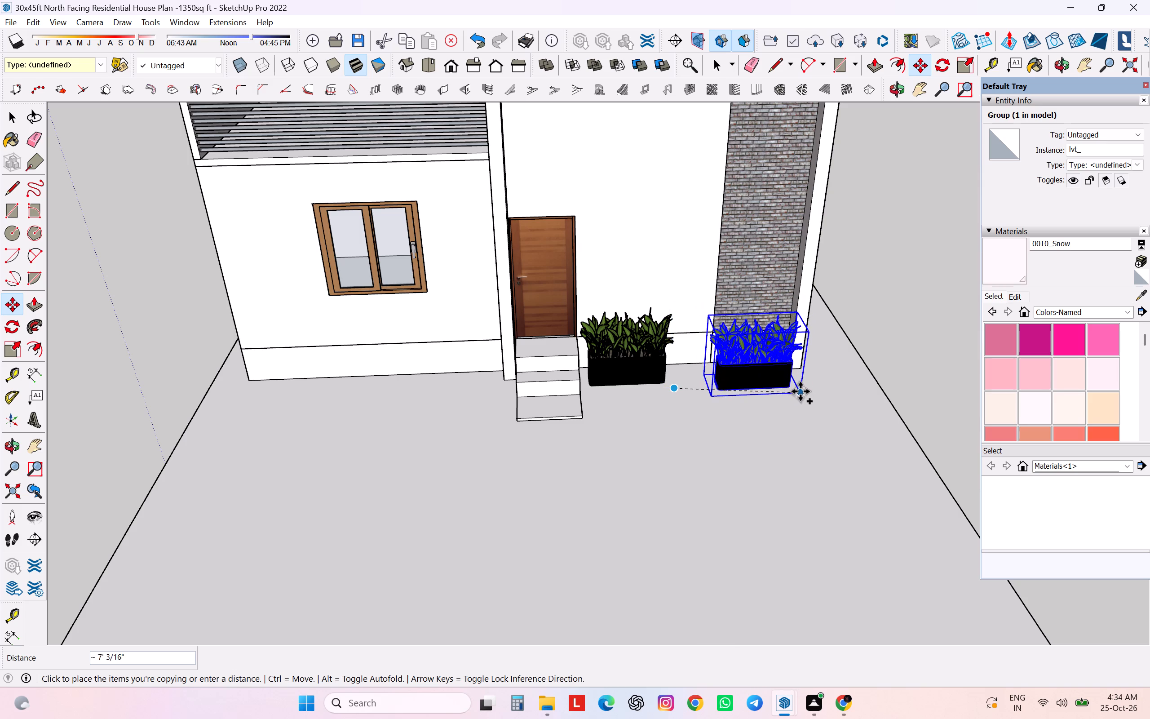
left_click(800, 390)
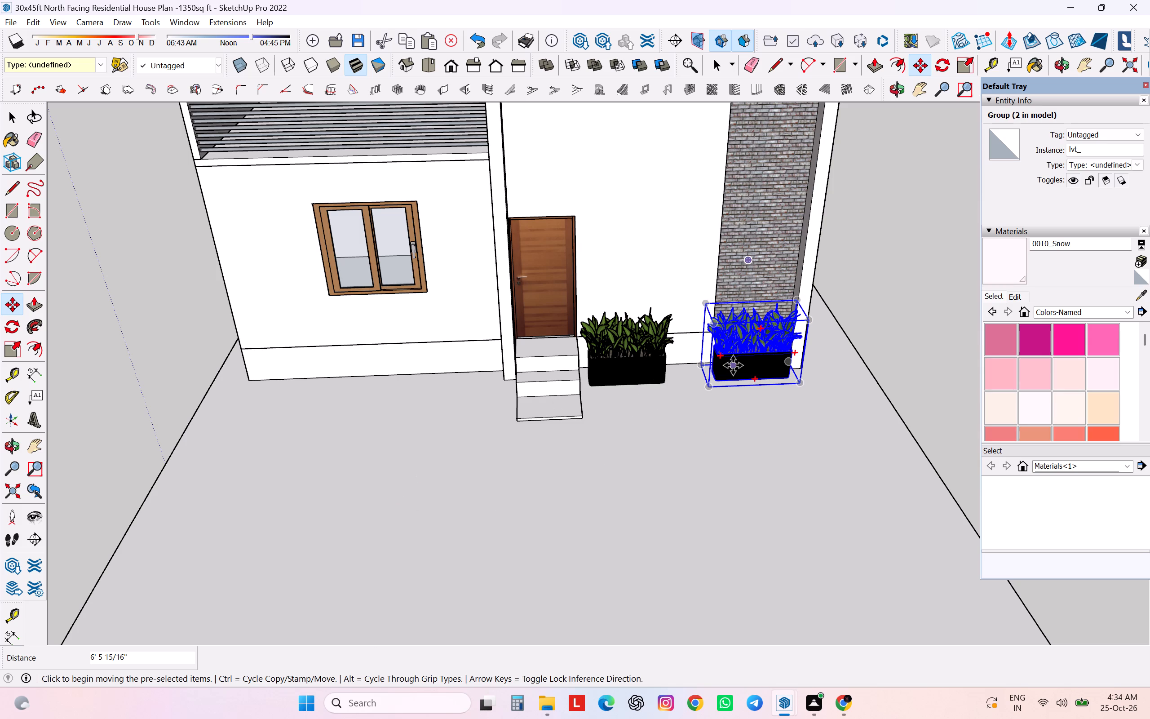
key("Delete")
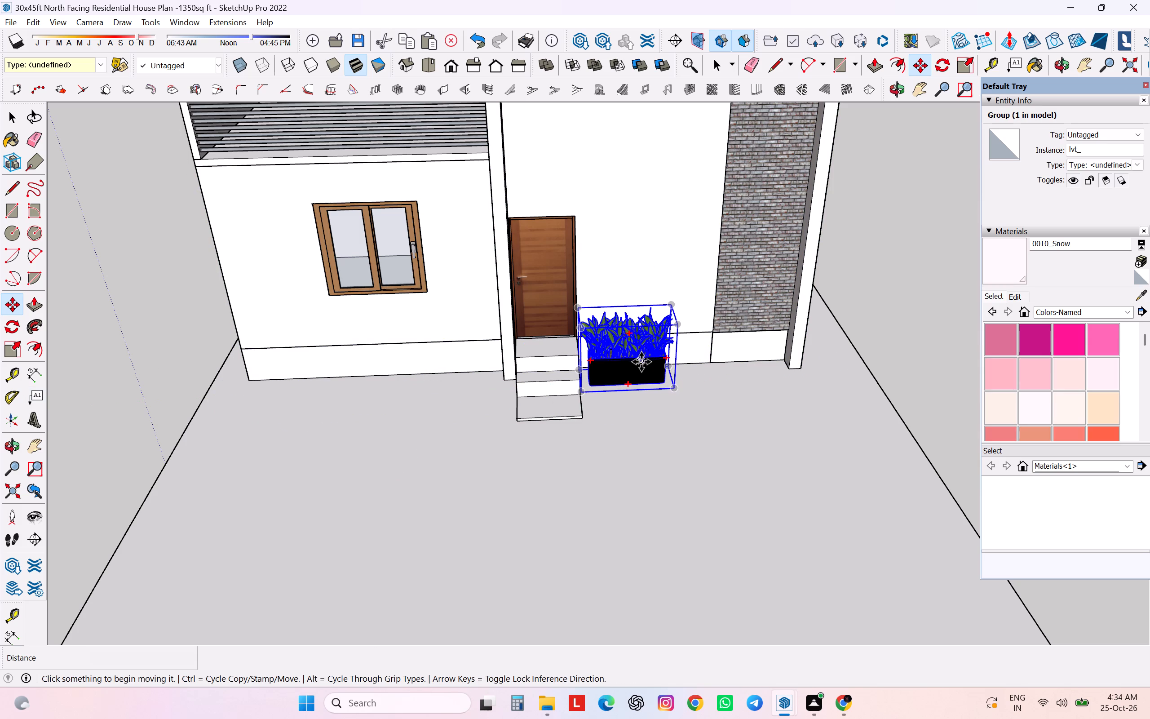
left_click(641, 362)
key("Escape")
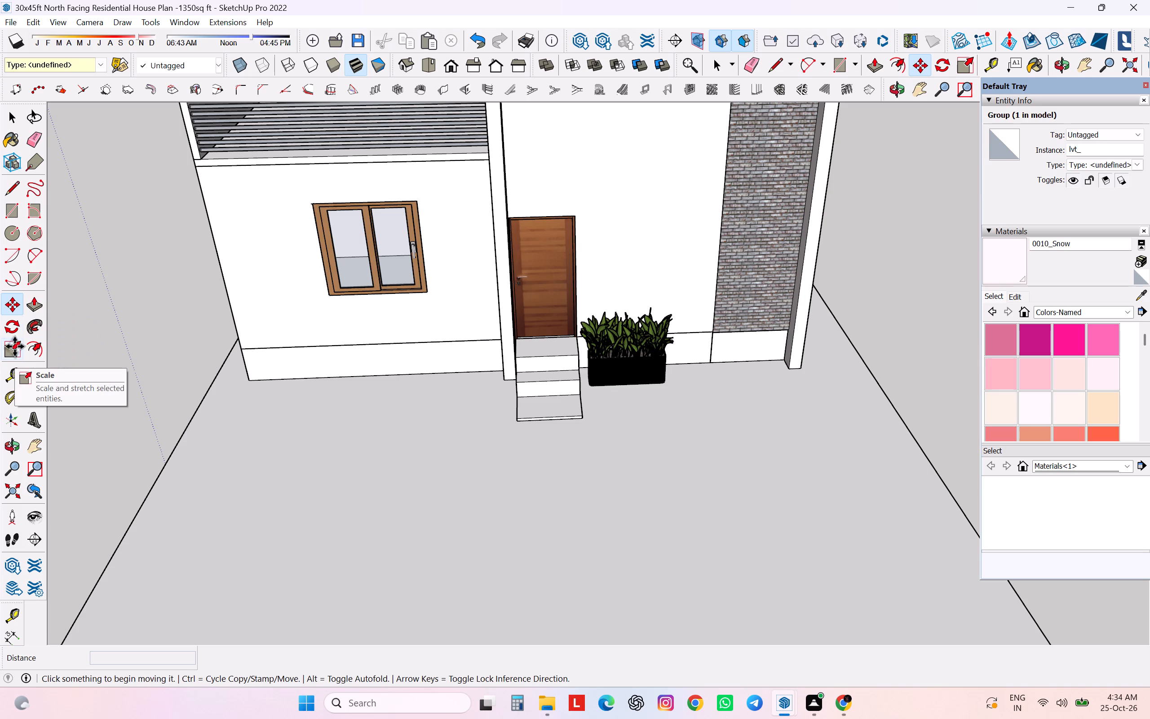
Scale the planter beside the steps by about 1.61 in depth (red) and 2.00 along the facade (green), and deselect it.
left_click(10, 349)
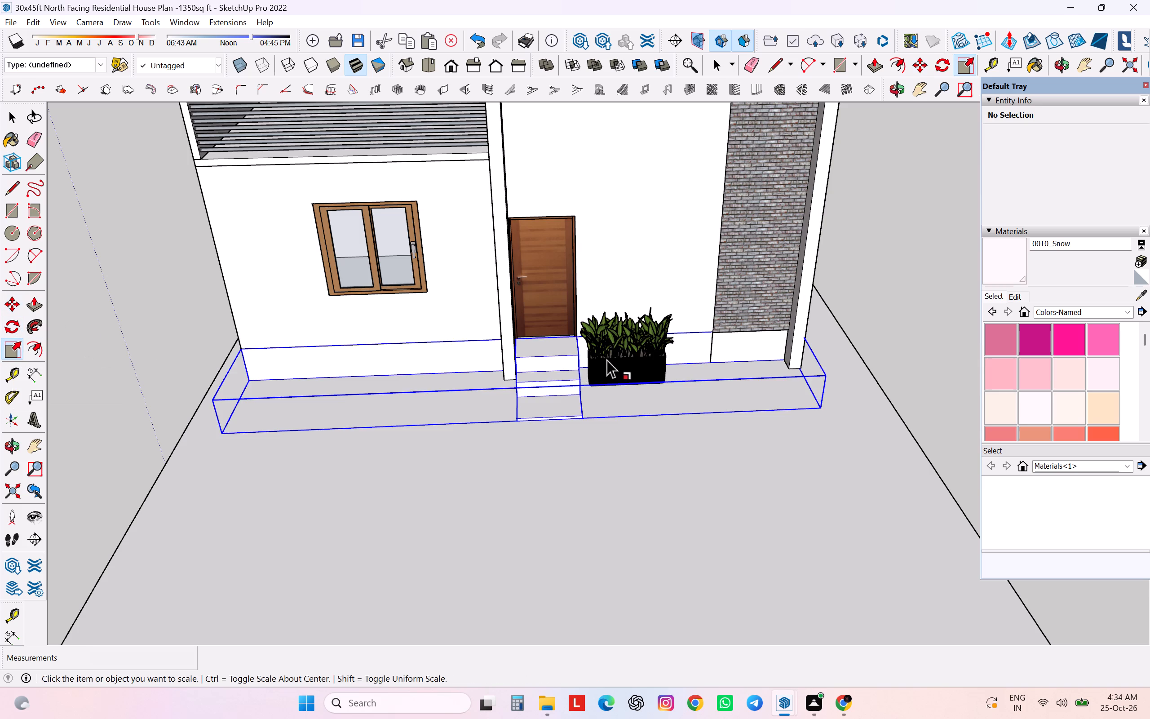
left_click(659, 359)
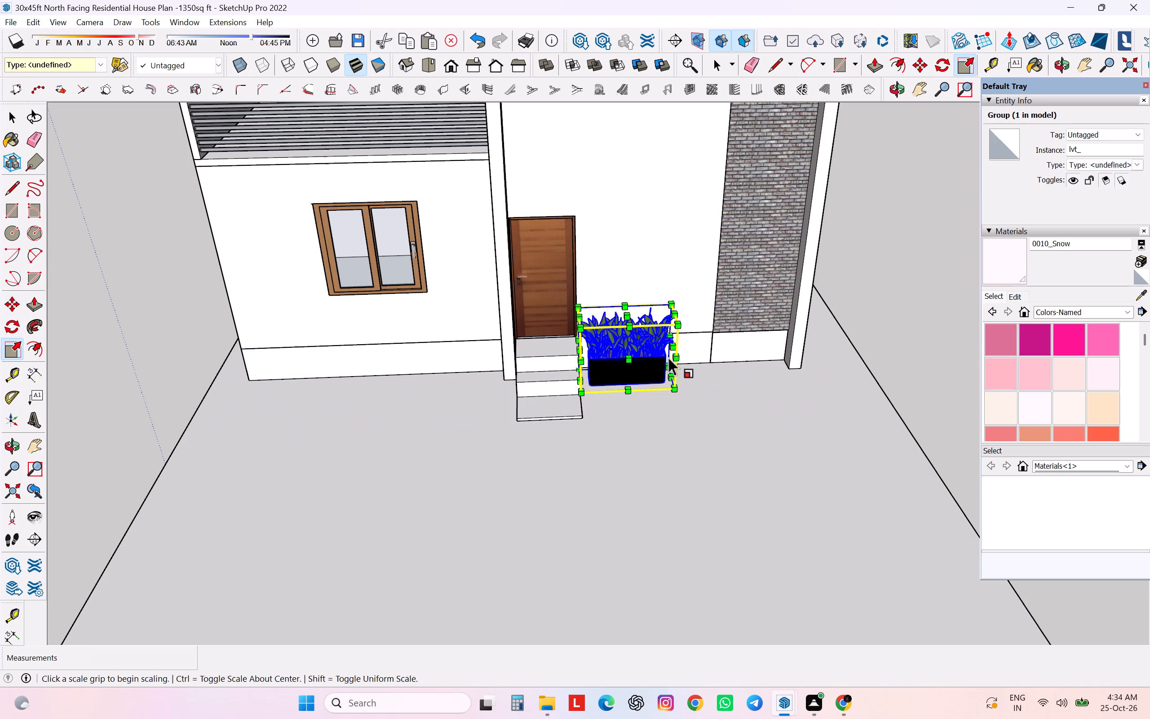
left_click(676, 355)
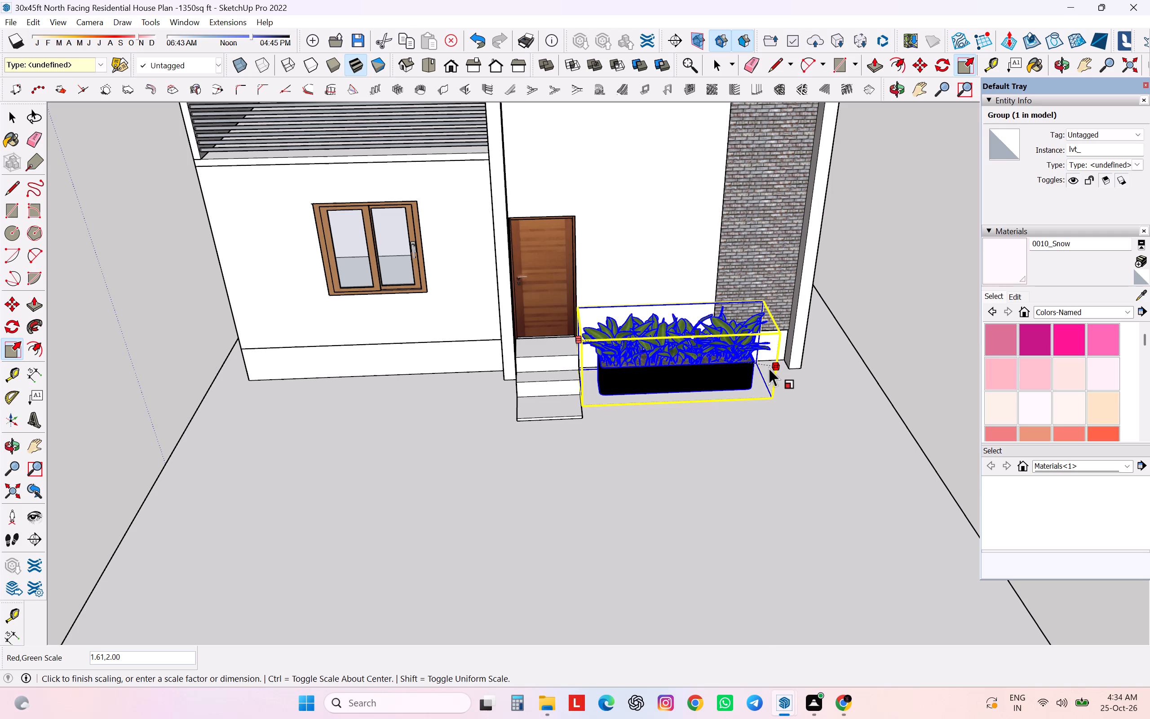
left_click(769, 368)
key("space")
left_click(940, 325)
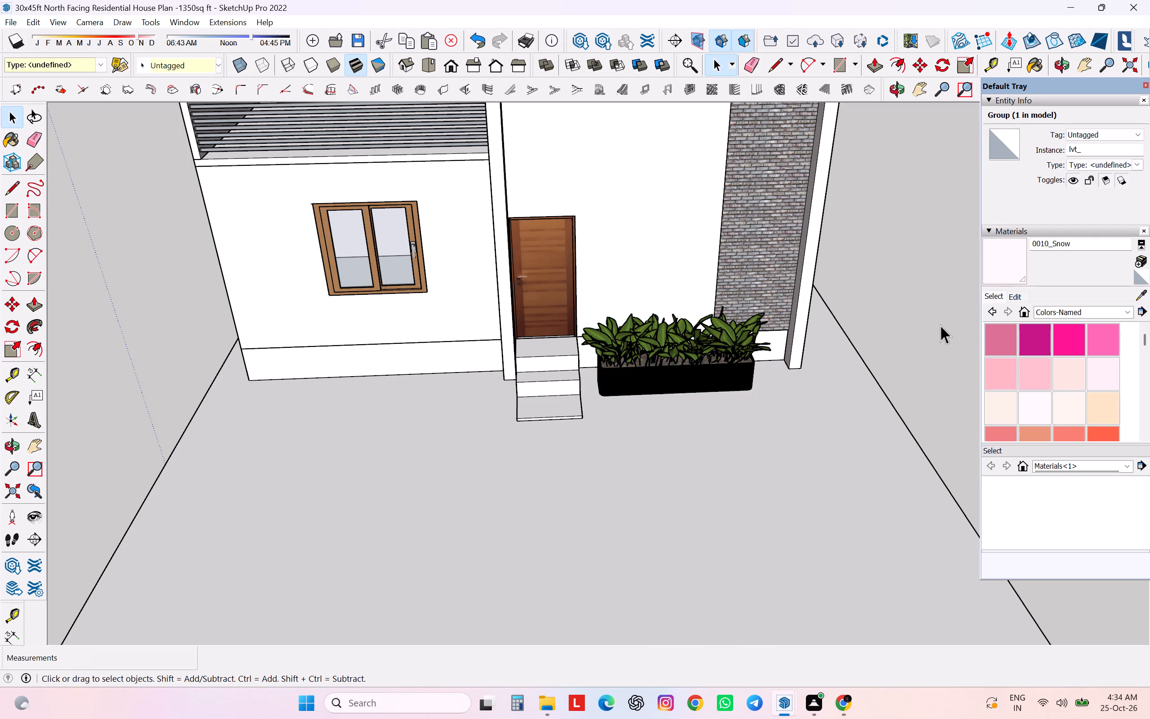
Enlarge the planter further by about 1.40 in depth (red) and 1.28 along the facade (green), toward the projecting side wall.
scroll(841, 382, "down", 2)
middle_click_drag(841, 384, 762, 295)
scroll(841, 384, "down", 1)
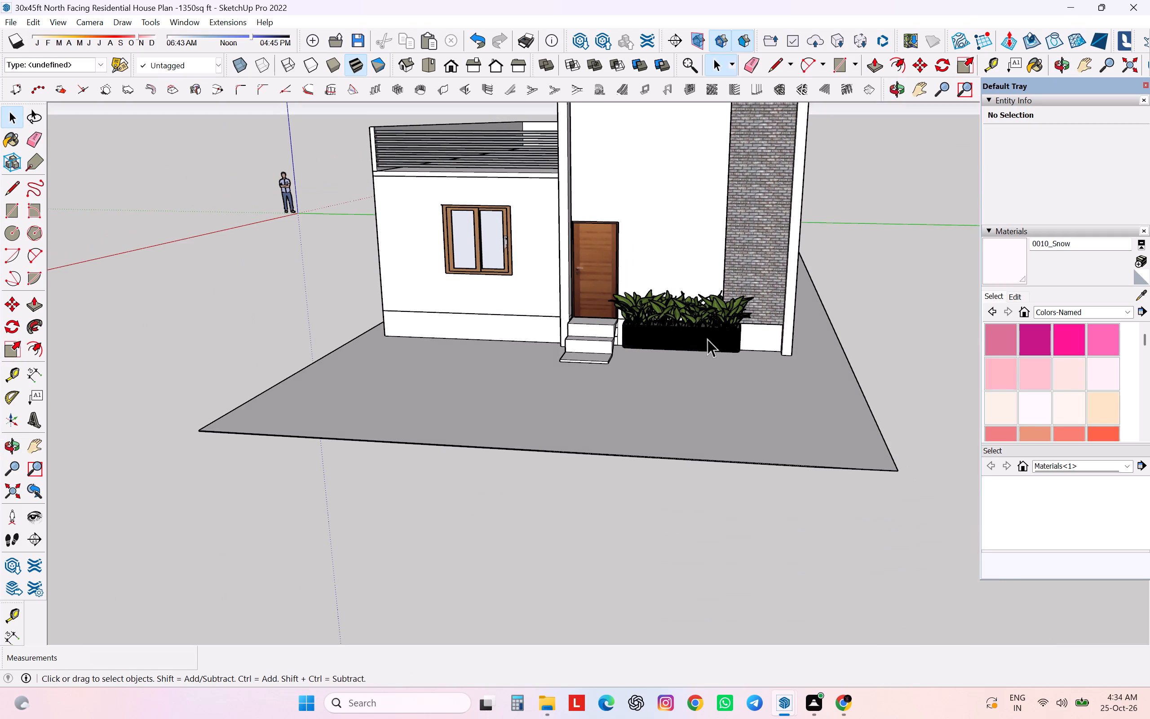
left_click(707, 338)
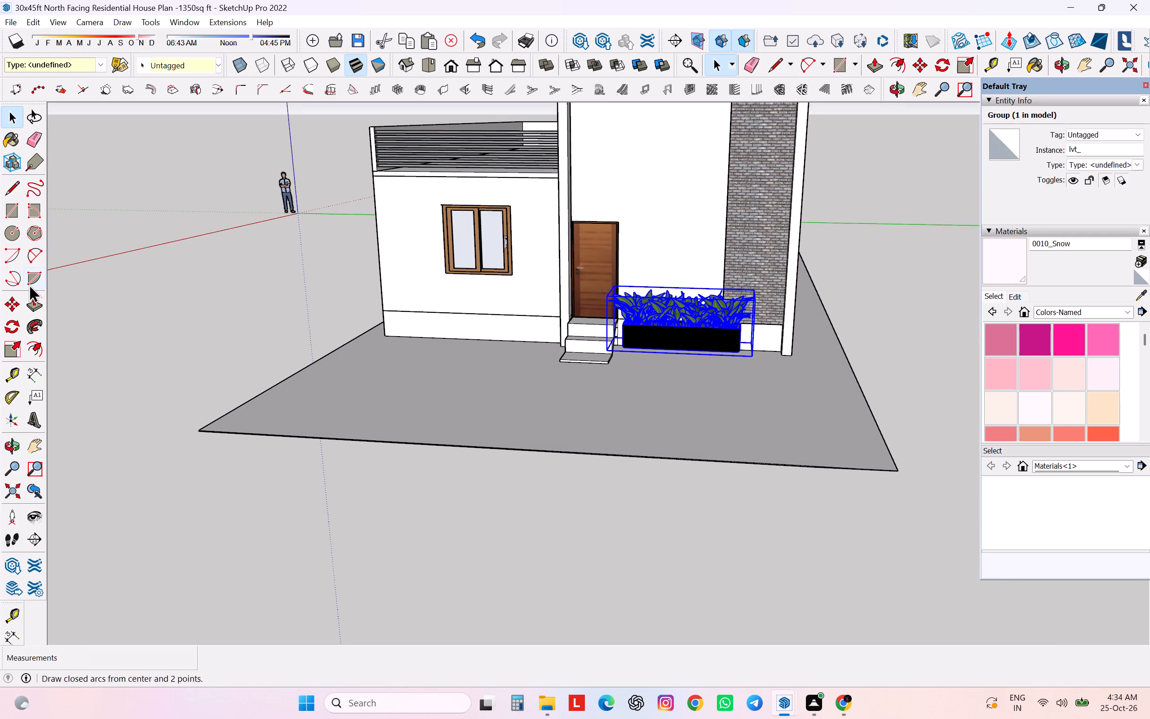
left_click(10, 352)
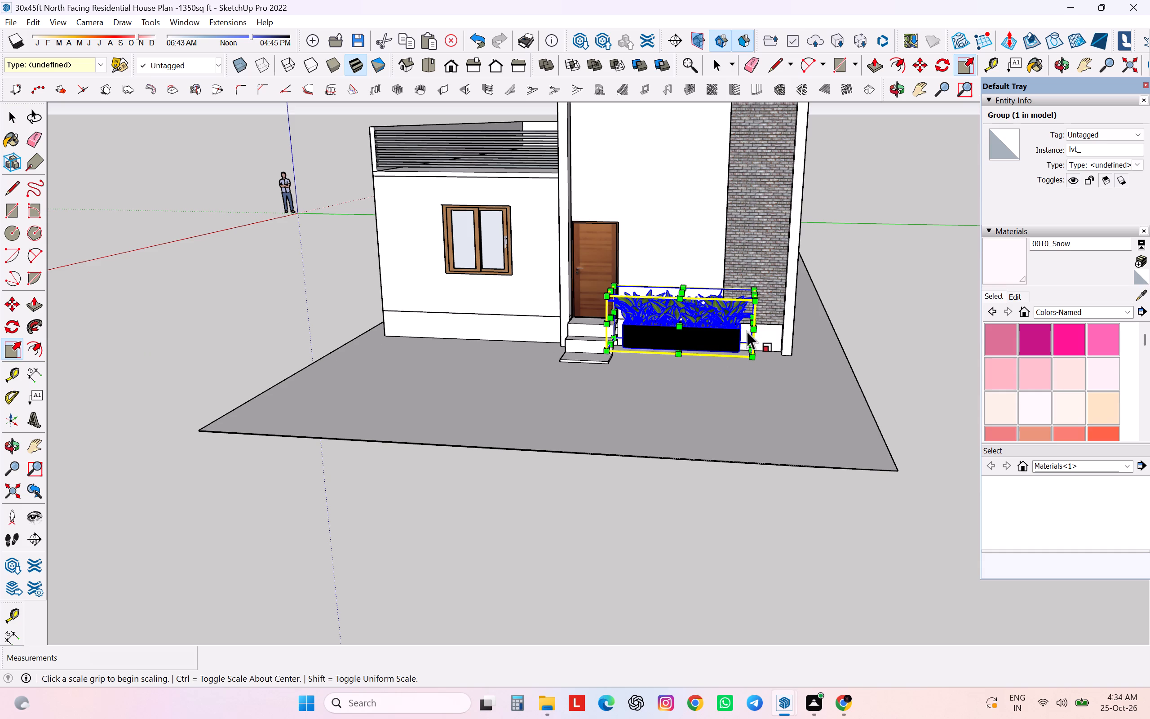
left_click(754, 328)
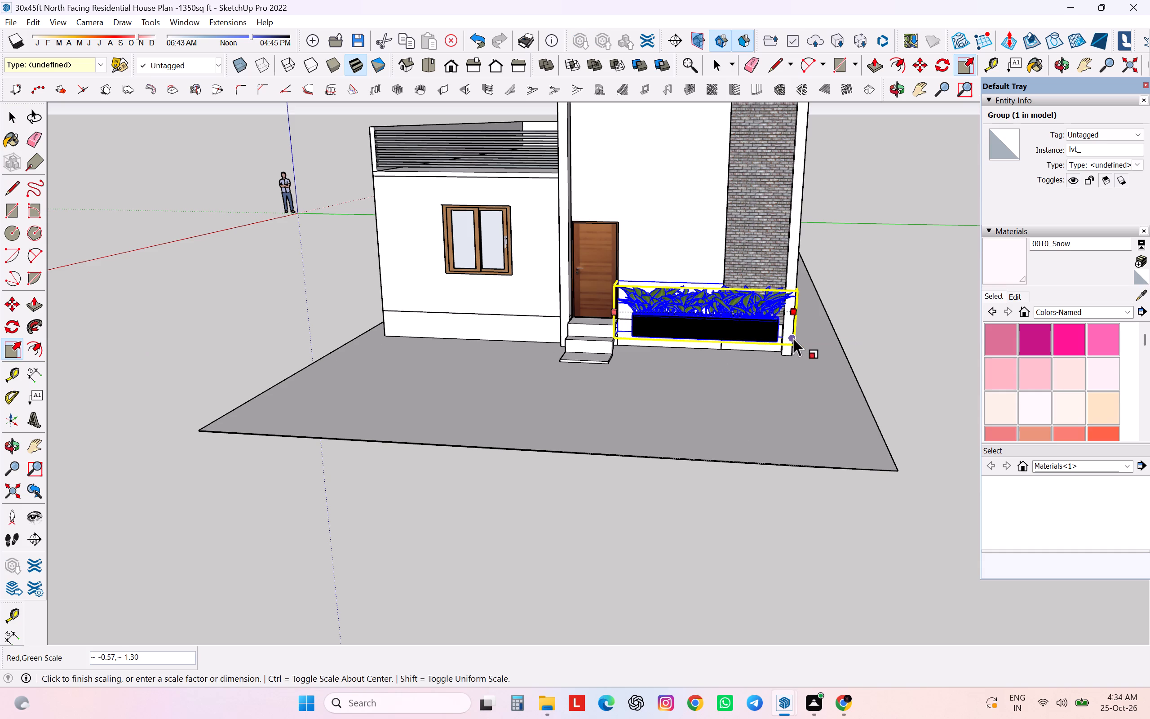
left_click(797, 336)
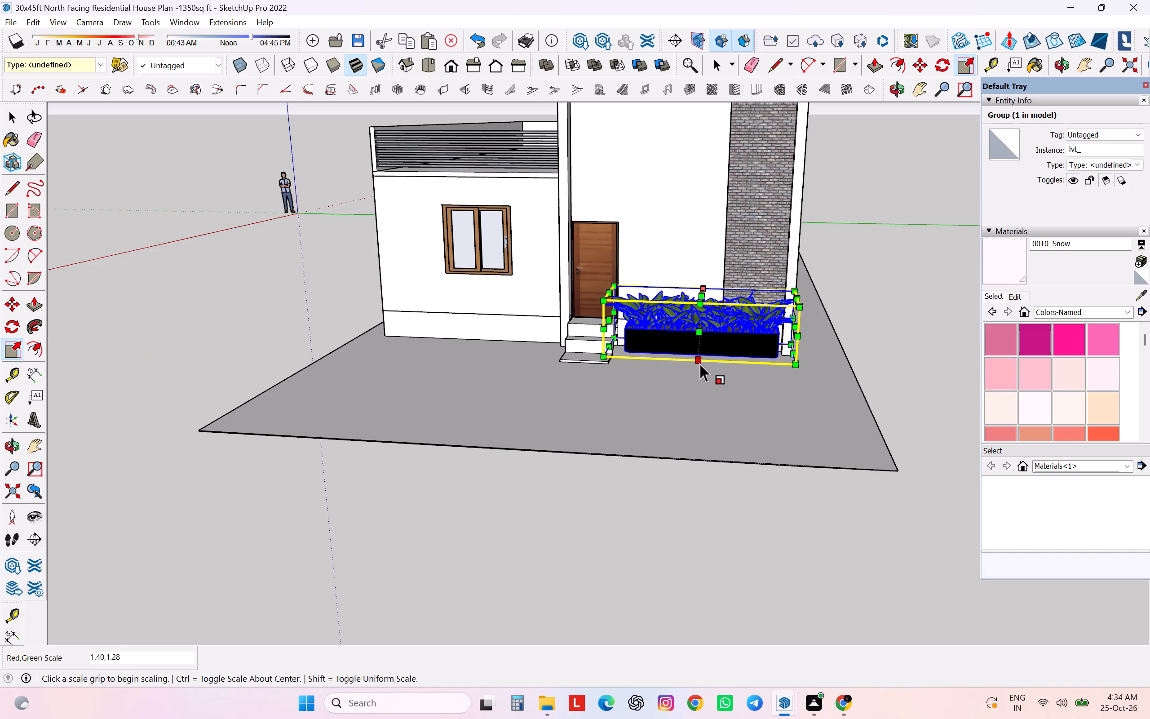
Scale the planter from its front bottom edge by about 0.78 in depth (red) and 1.40 in height (blue).
left_click(699, 362)
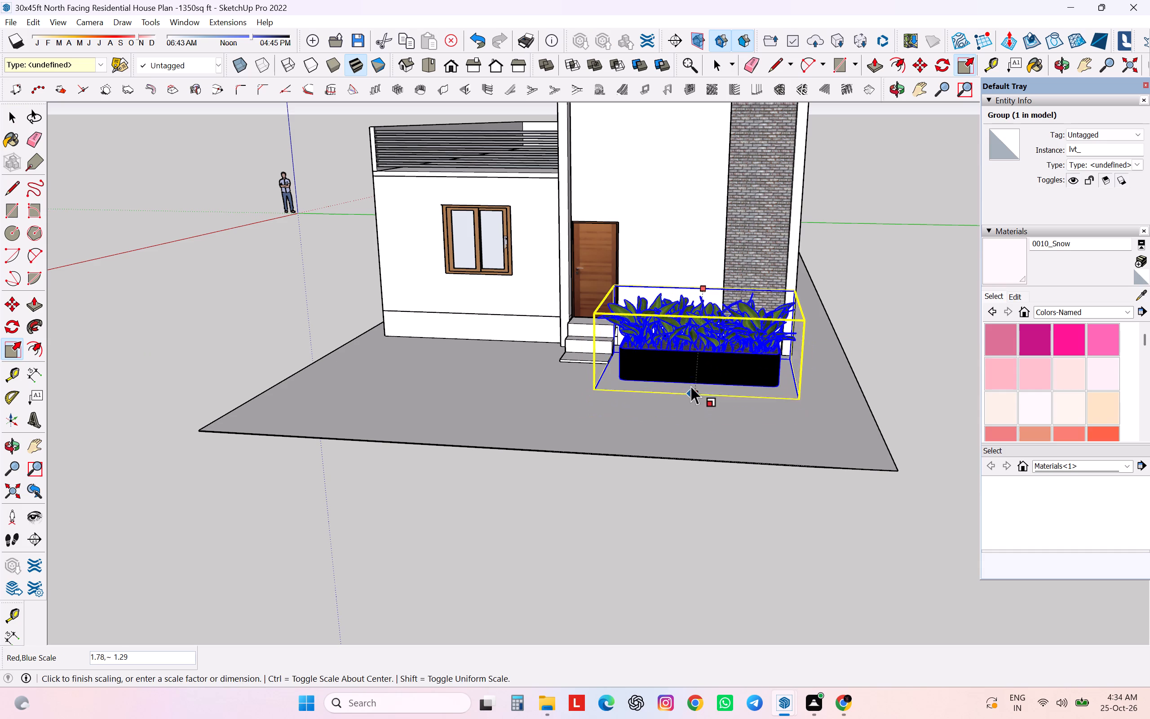
middle_click_drag(708, 356, 487, 342)
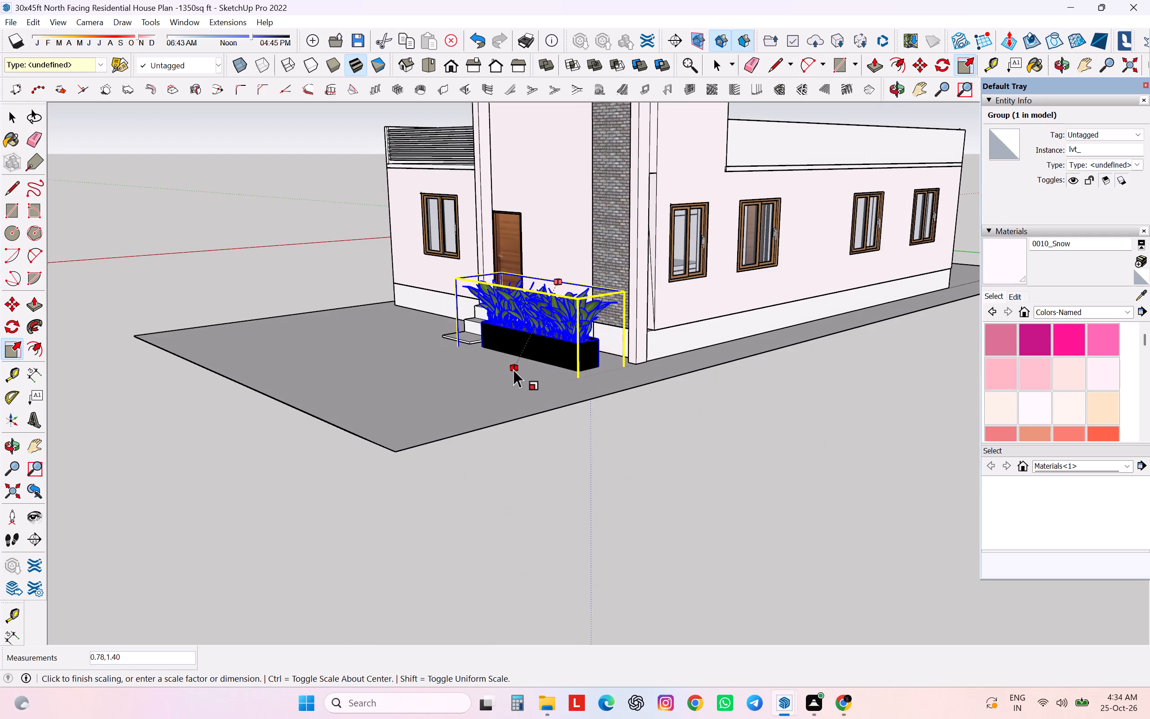
left_click(513, 369)
Move the planter about 1' 3" so its base corner meets the foot of the projecting side wall at ground level.
middle_click_drag(598, 356, 430, 349)
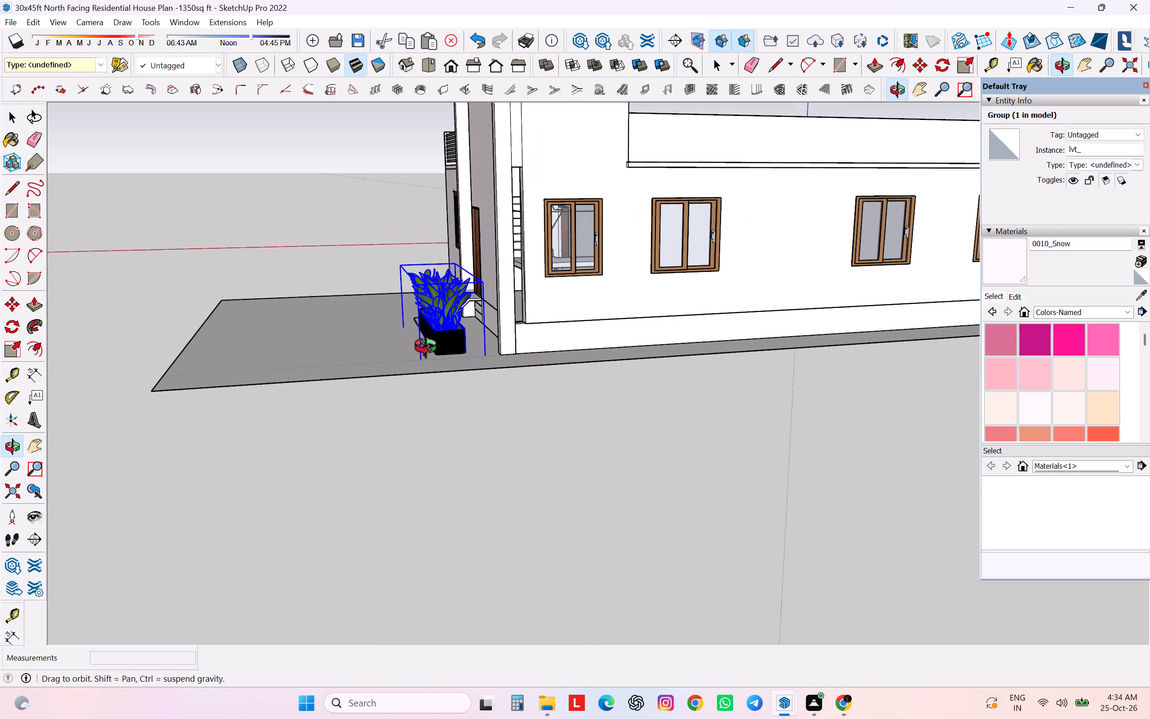
middle_click_drag(430, 349, 387, 349)
key("m")
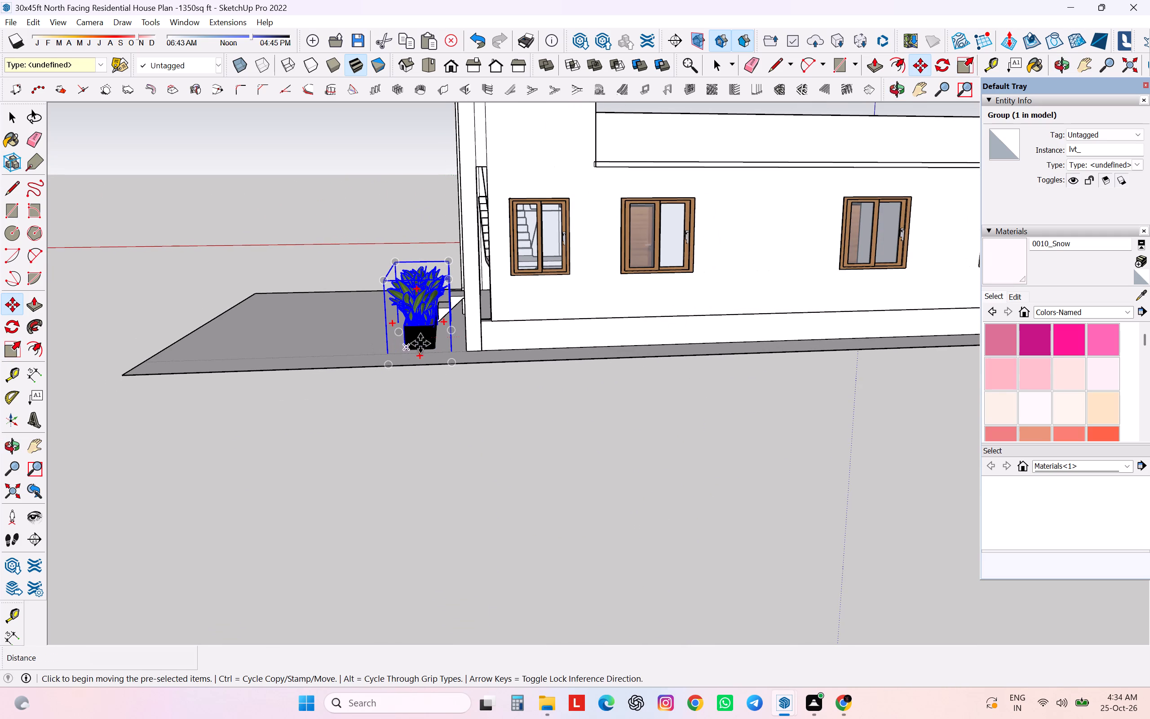
left_click(453, 364)
left_click(465, 352)
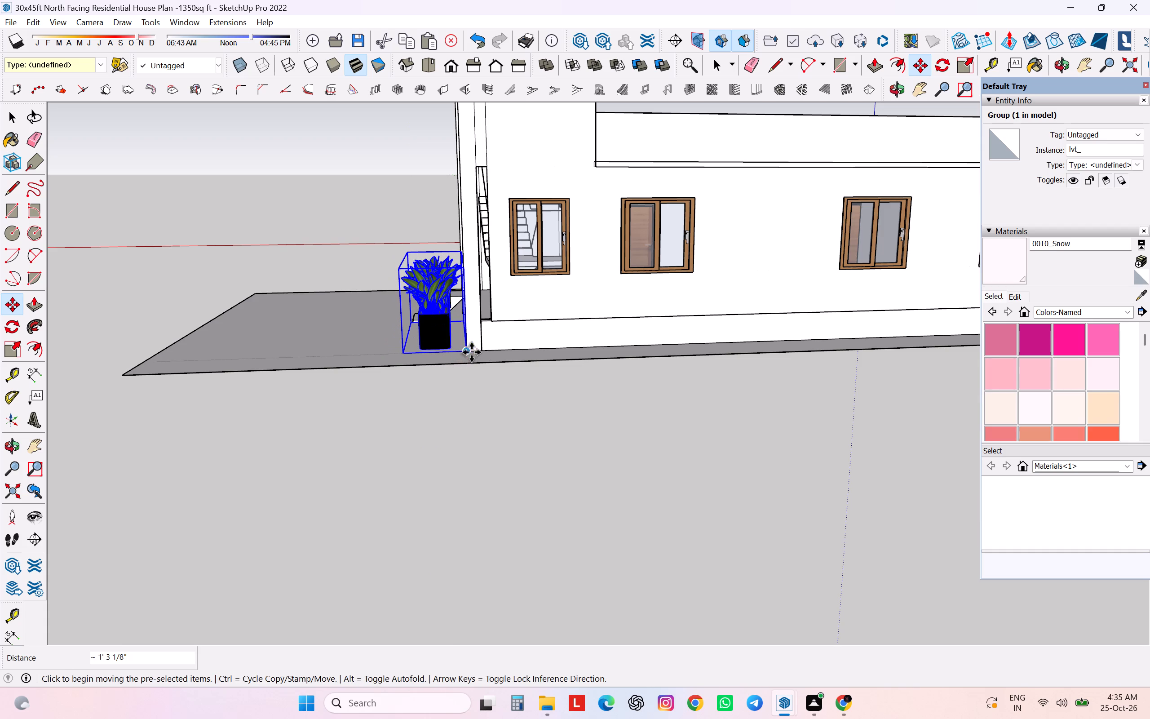
Scale the planter from its front top edge by about 0.56 in depth (red) and 0.59 in height (blue), and deselect it.
middle_click_drag(483, 359, 599, 382)
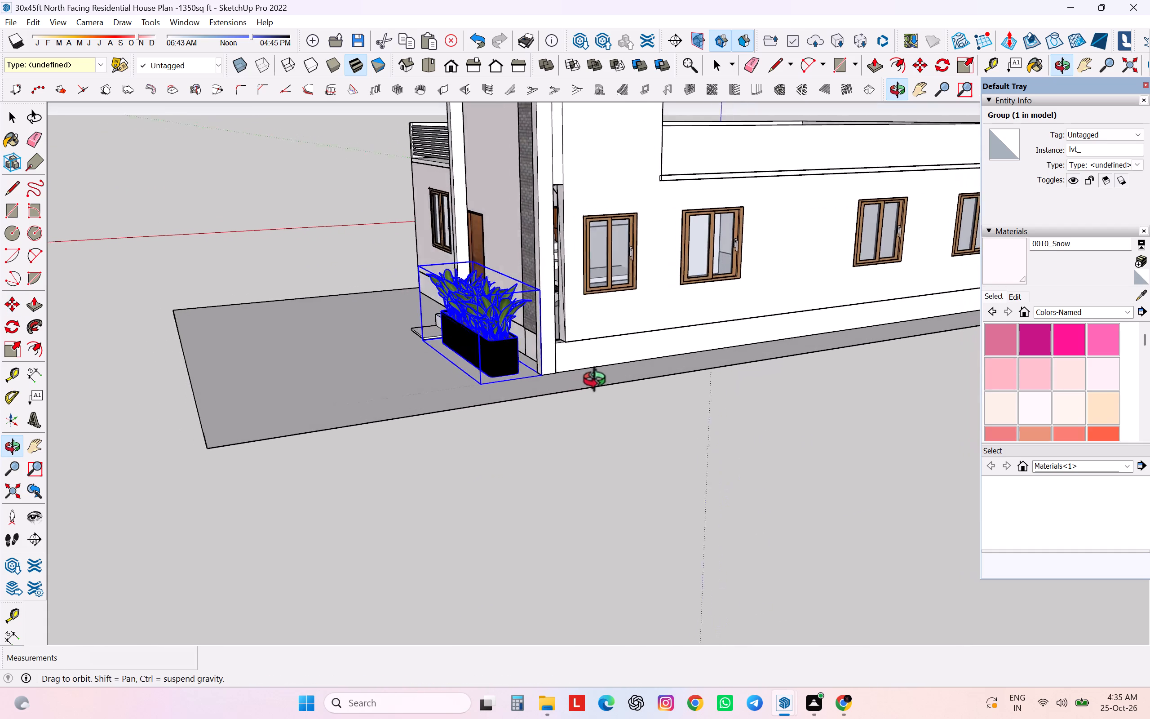
middle_click_drag(599, 382, 943, 444)
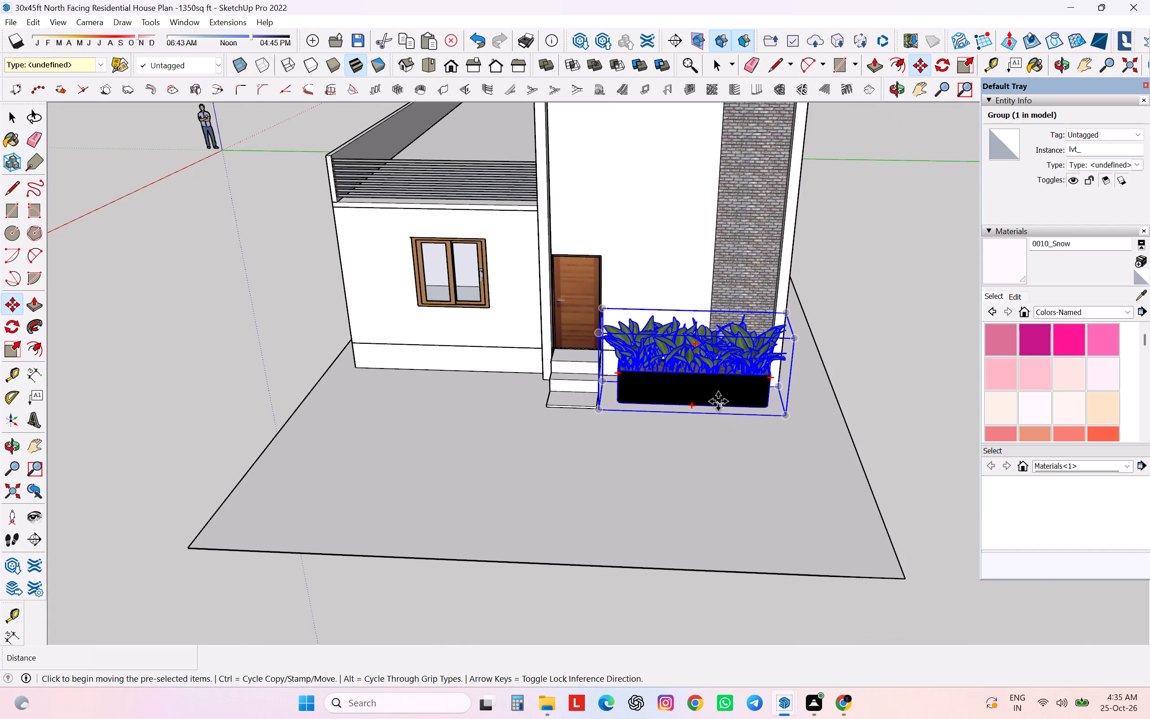
scroll(718, 401, "up", 6)
middle_click_drag(717, 393, 710, 314)
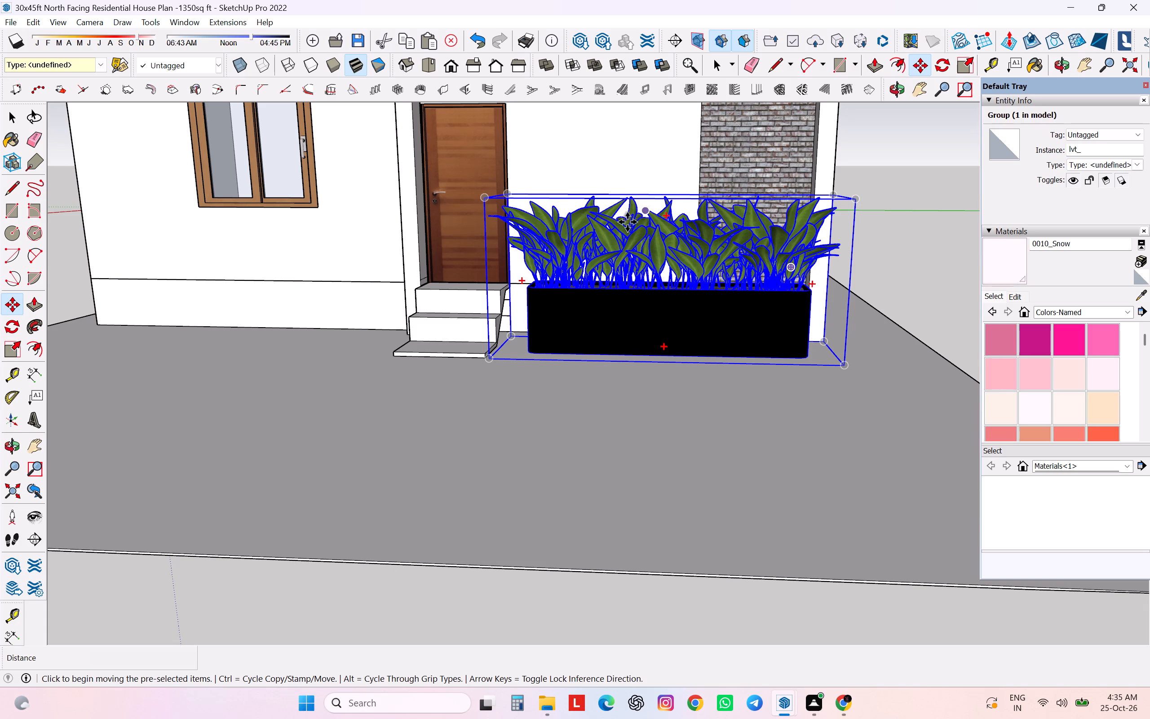
left_click(9, 356)
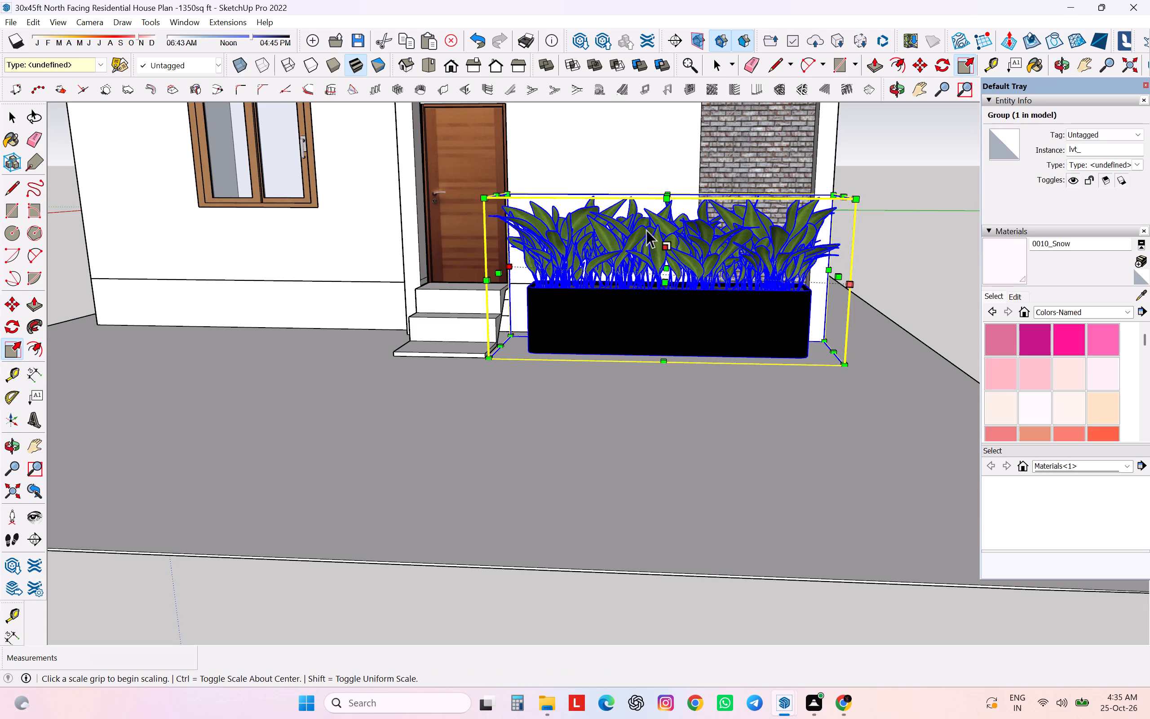
left_click(668, 201)
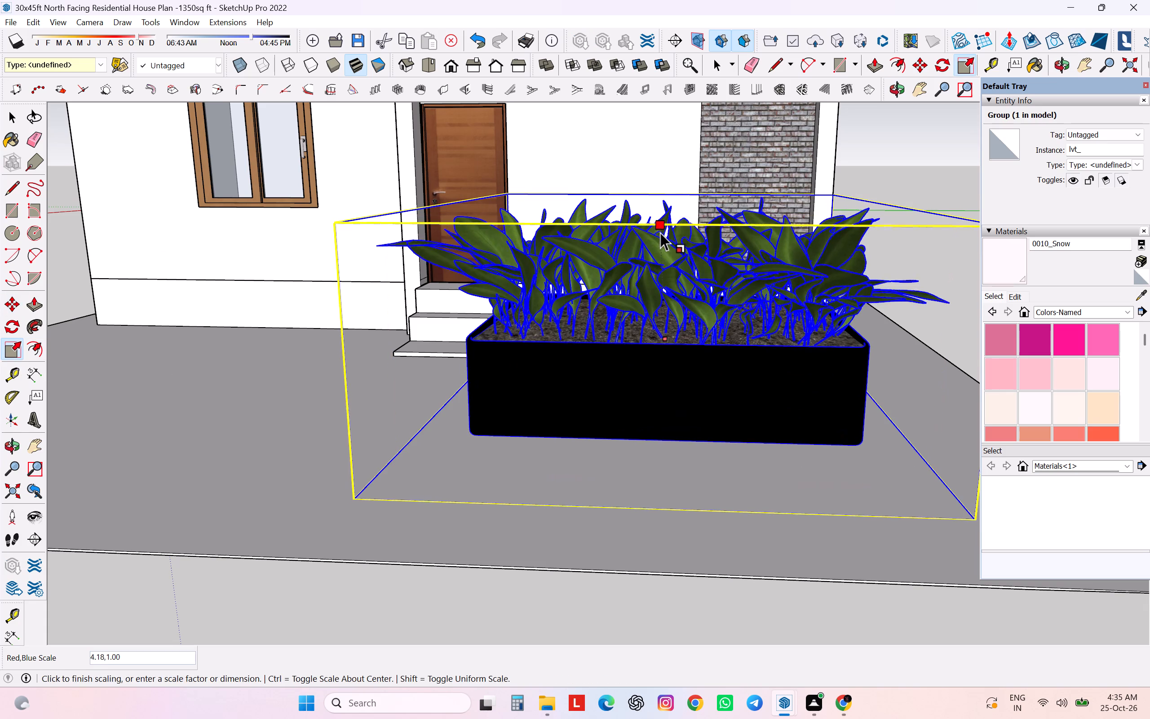
scroll(659, 220, "down", 5)
middle_click_drag(659, 217, 520, 217)
middle_click_drag(563, 247, 368, 197)
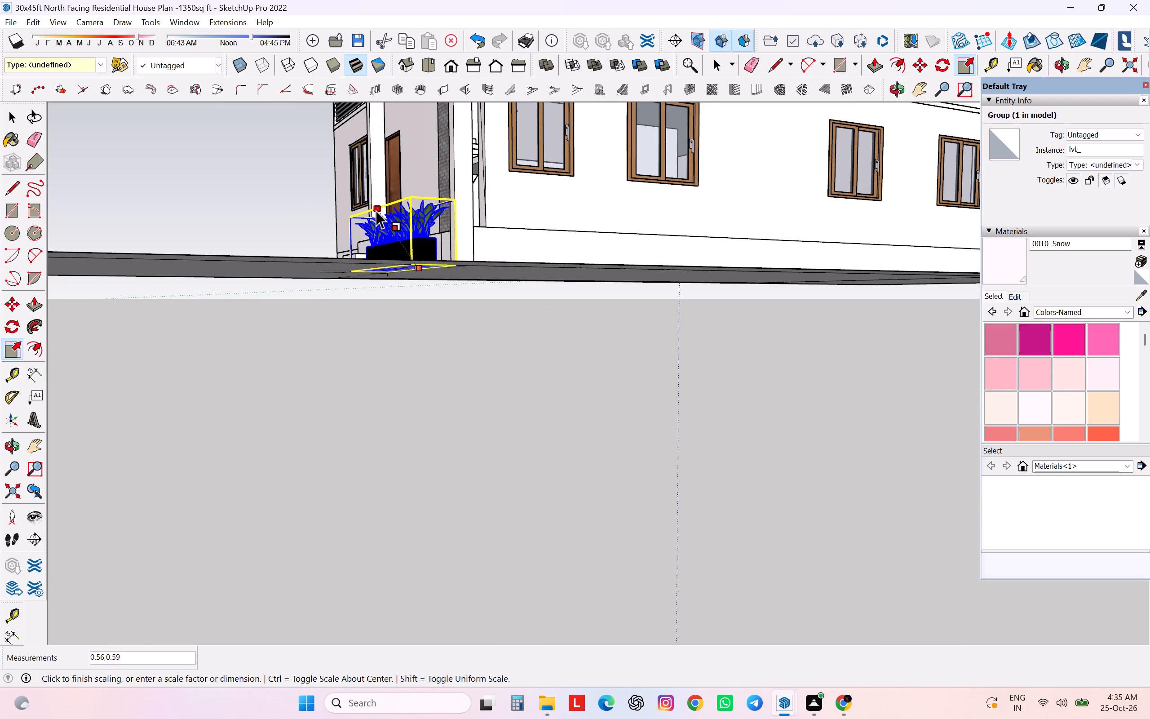
left_click(376, 210)
middle_click_drag(407, 219, 531, 333)
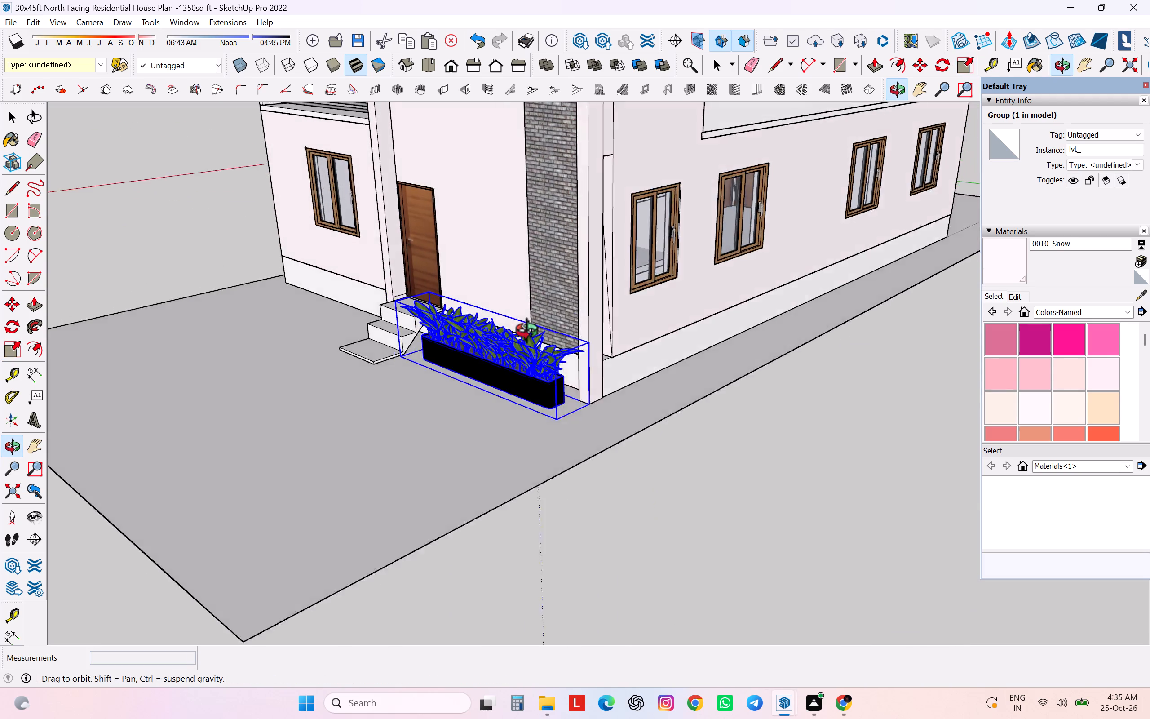
middle_click_drag(531, 333, 598, 355)
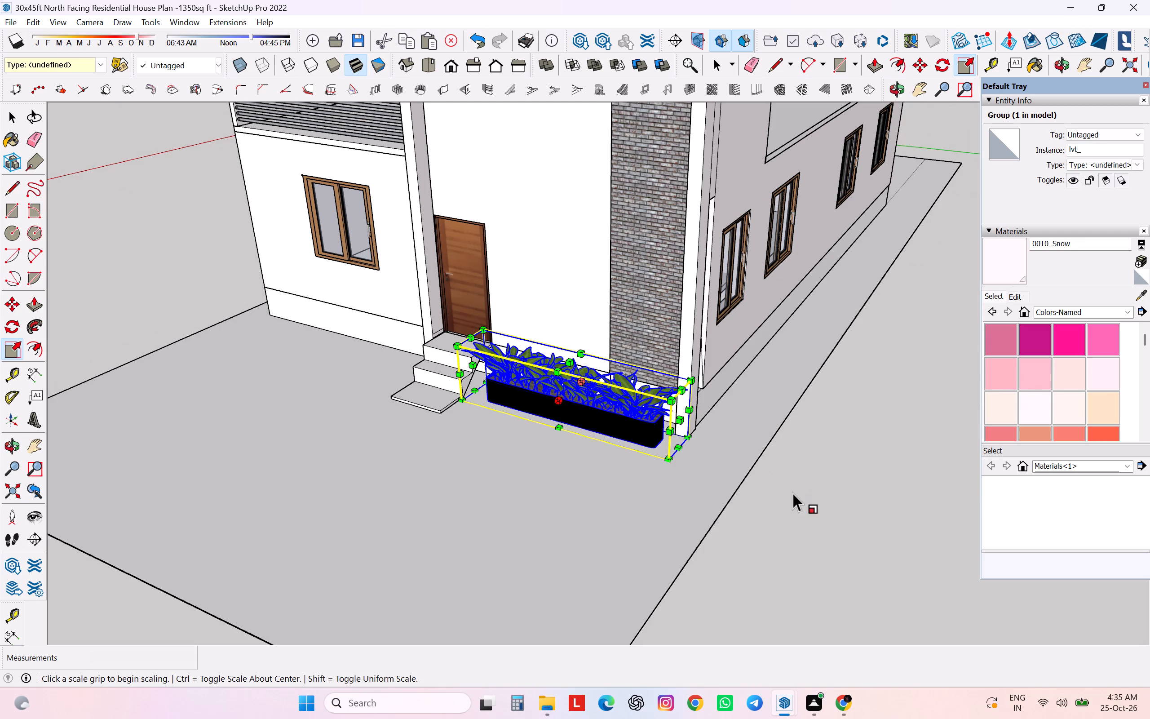
key("space")
left_click(794, 496)
Examine the planter's proportions against the entrance steps, brick strip and projecting side wall from the front and side.
middle_click_drag(706, 483, 792, 432)
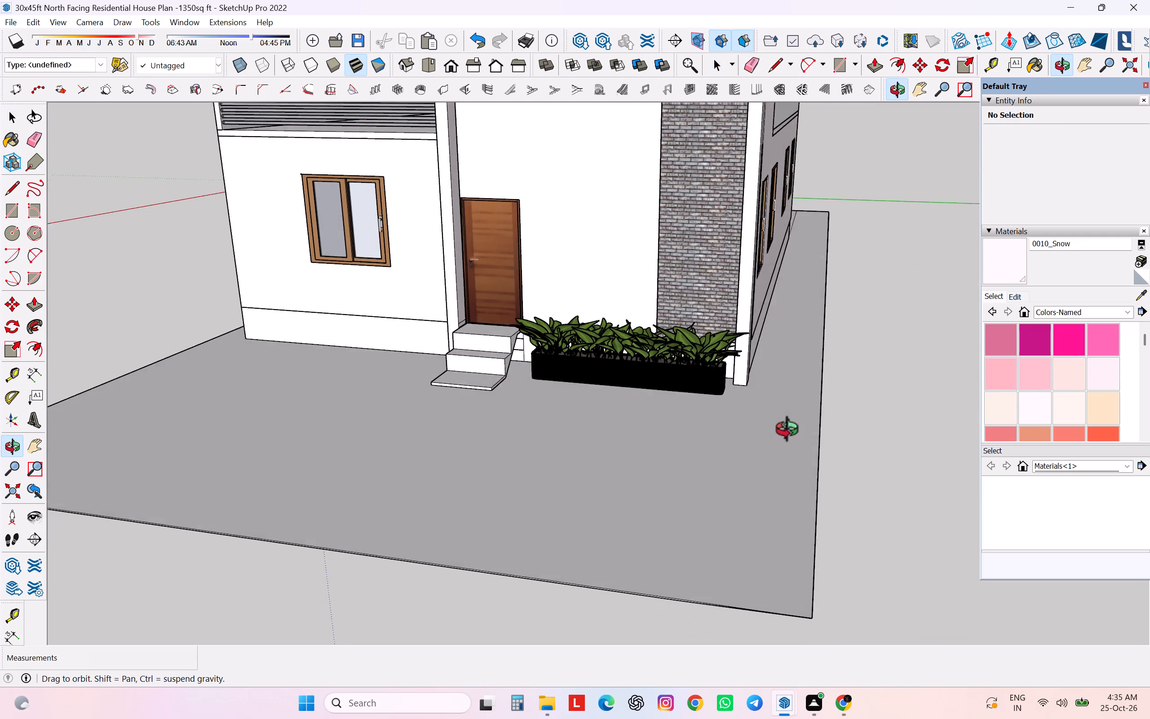
middle_click_drag(792, 432, 795, 436)
scroll(796, 437, "down", 1)
middle_click_drag(763, 433, 396, 374)
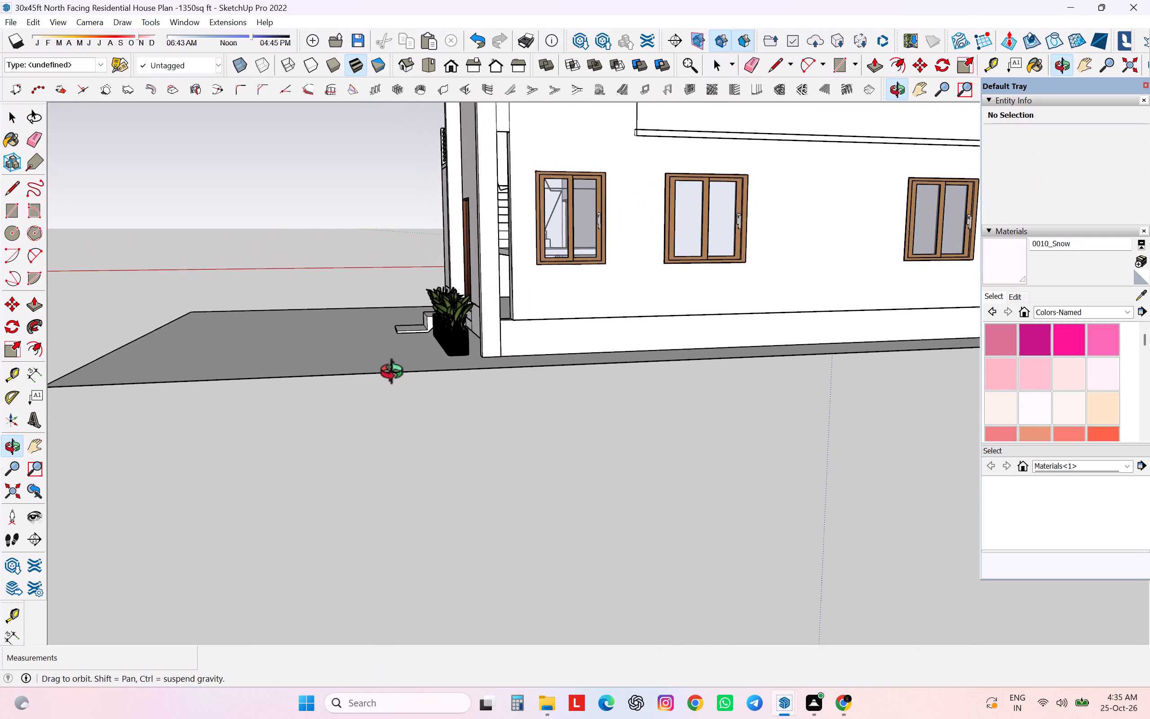
middle_click_drag(396, 374, 750, 442)
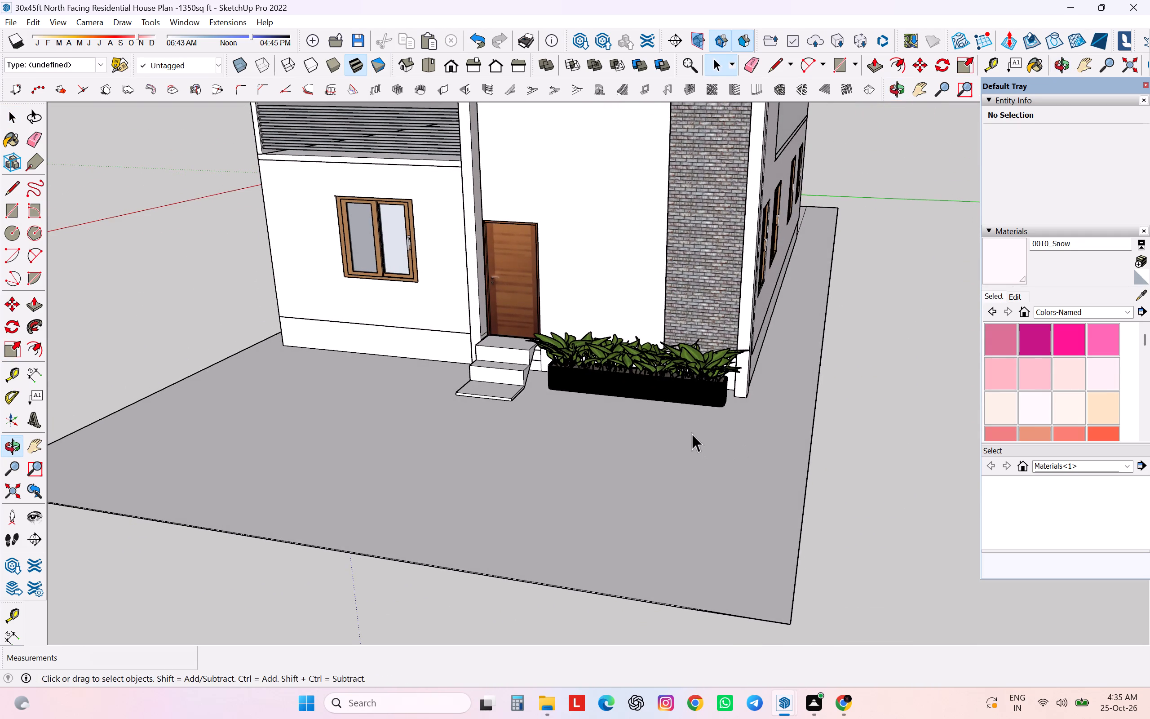
scroll(797, 390, "down", 3)
scroll(897, 499, "down", 4)
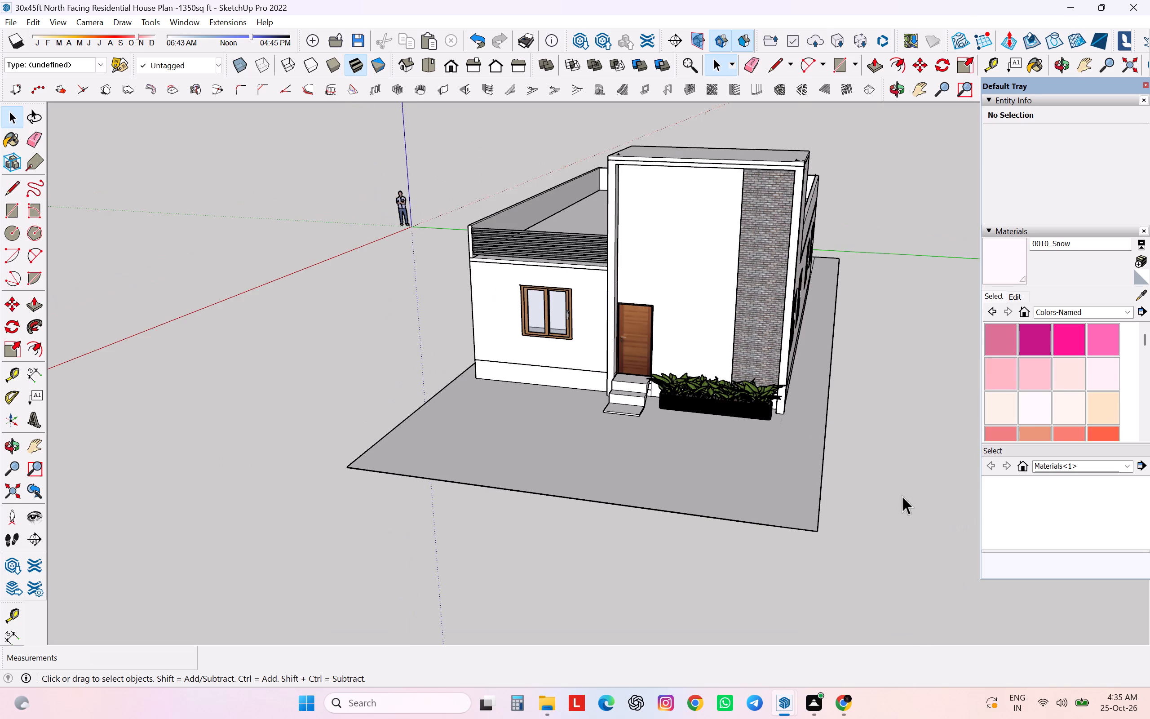
scroll(765, 429, "down", 2)
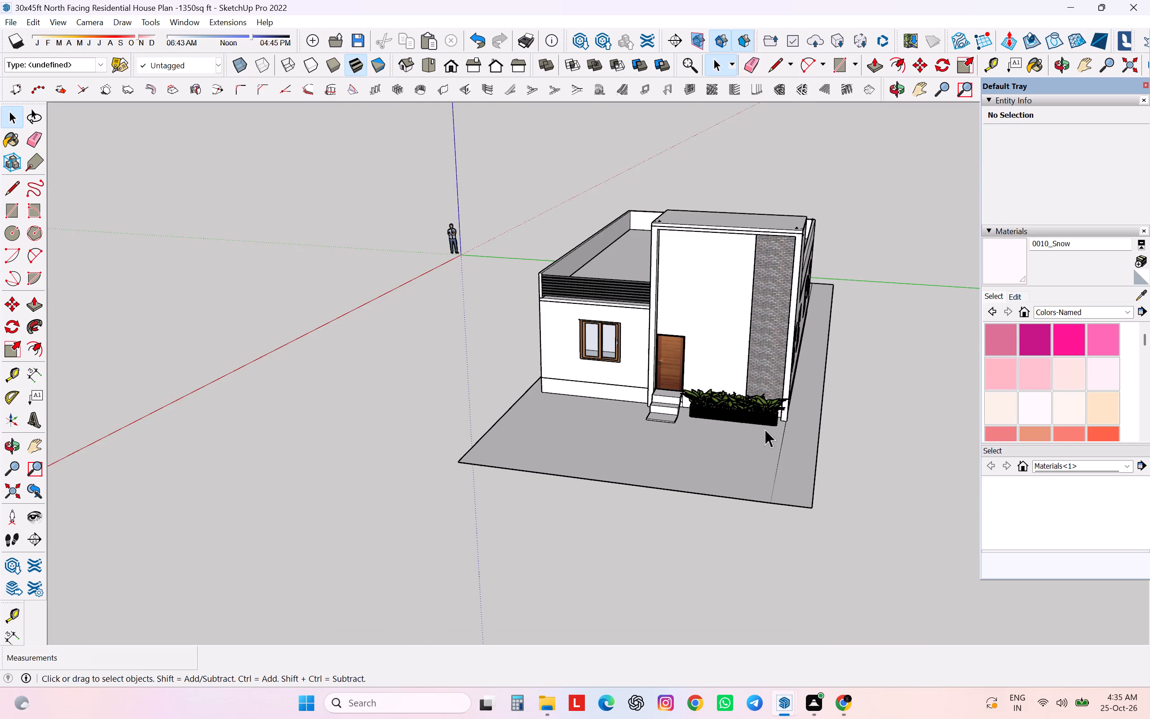
scroll(762, 429, "up", 4)
left_click(650, 578)
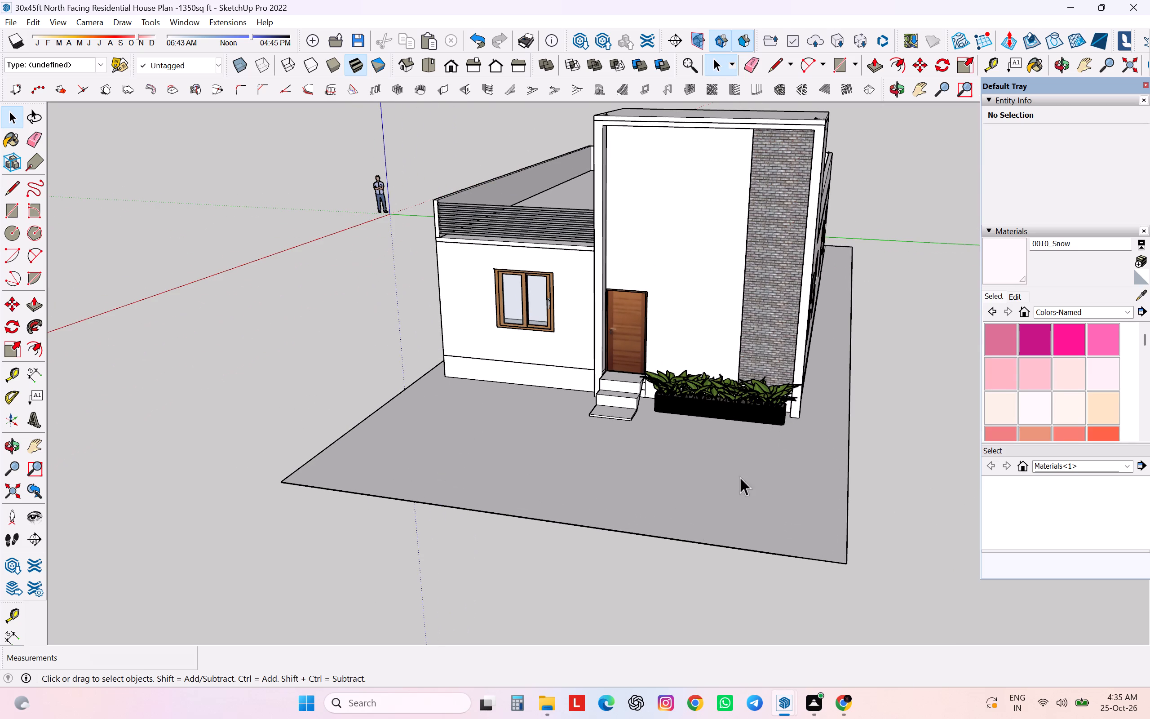
scroll(753, 423, "up", 2)
scroll(799, 301, "down", 3)
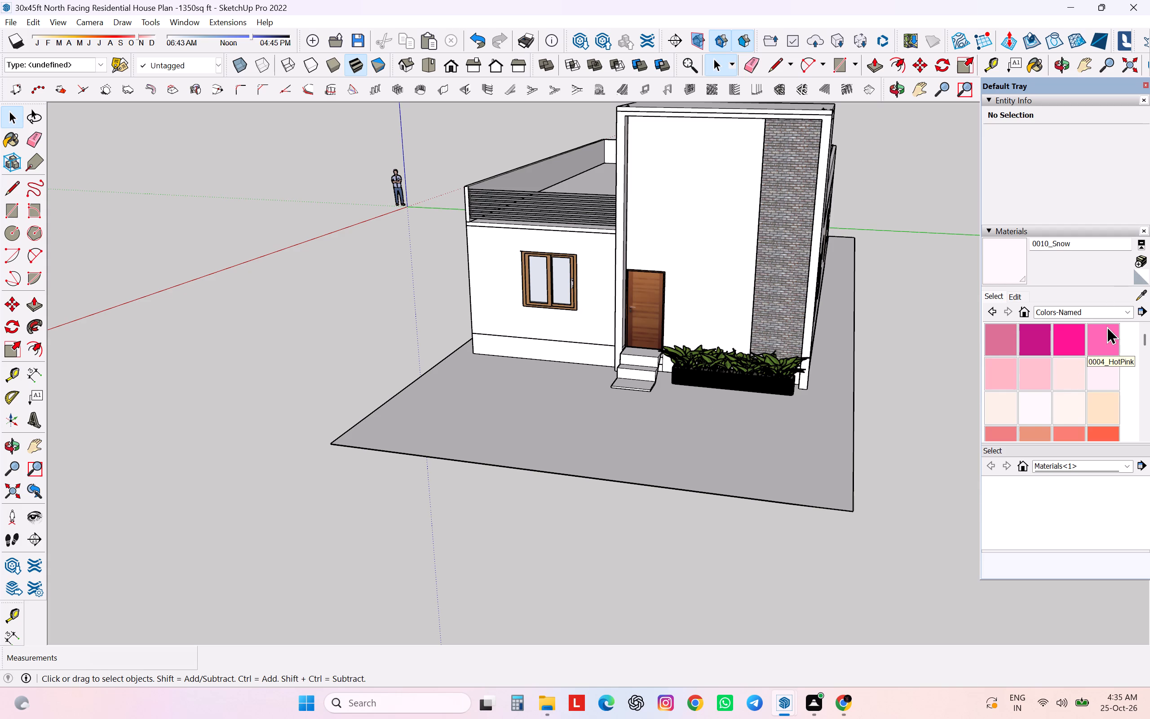
Scale the planter by about -0.43 in depth (red) and 0.60 along the facade (green), shortening it toward the entrance steps.
scroll(731, 391, "up", 6)
left_click(762, 381)
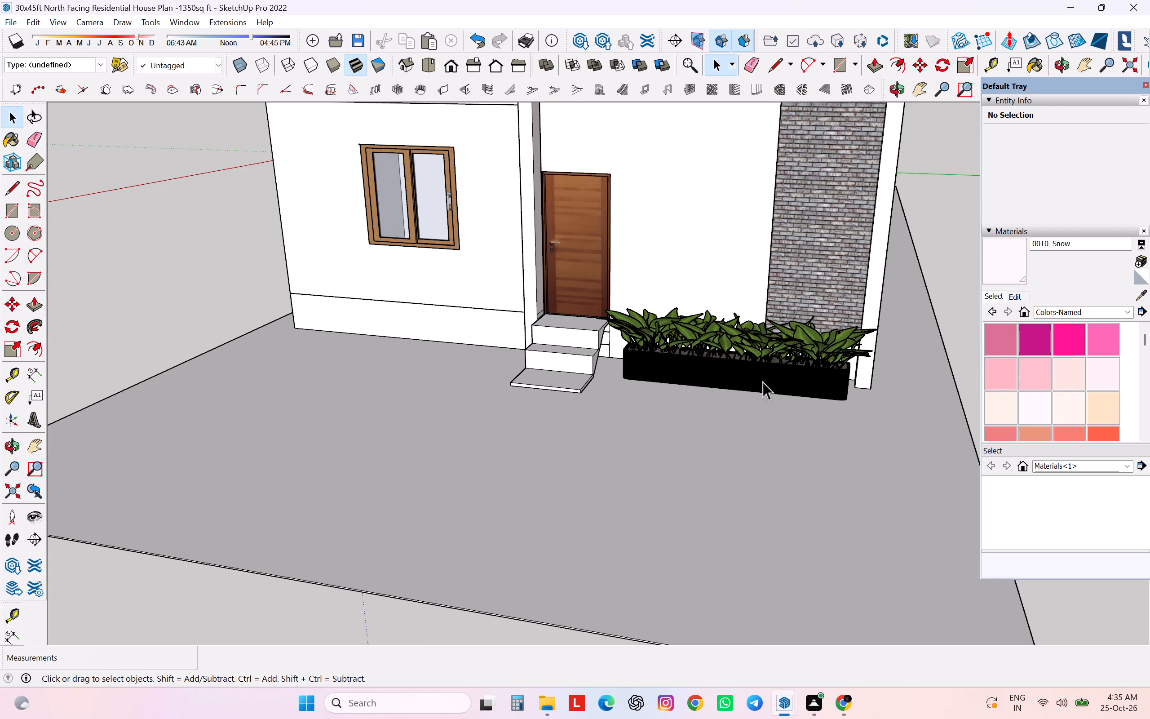
left_click(13, 346)
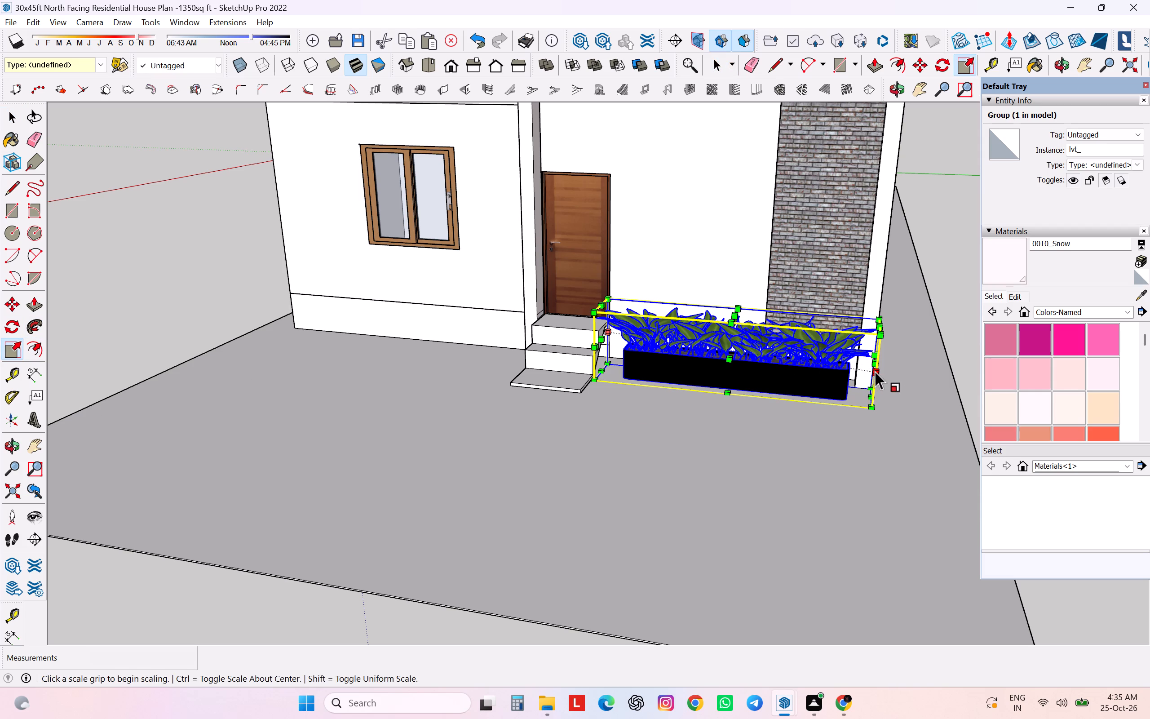
left_click(875, 371)
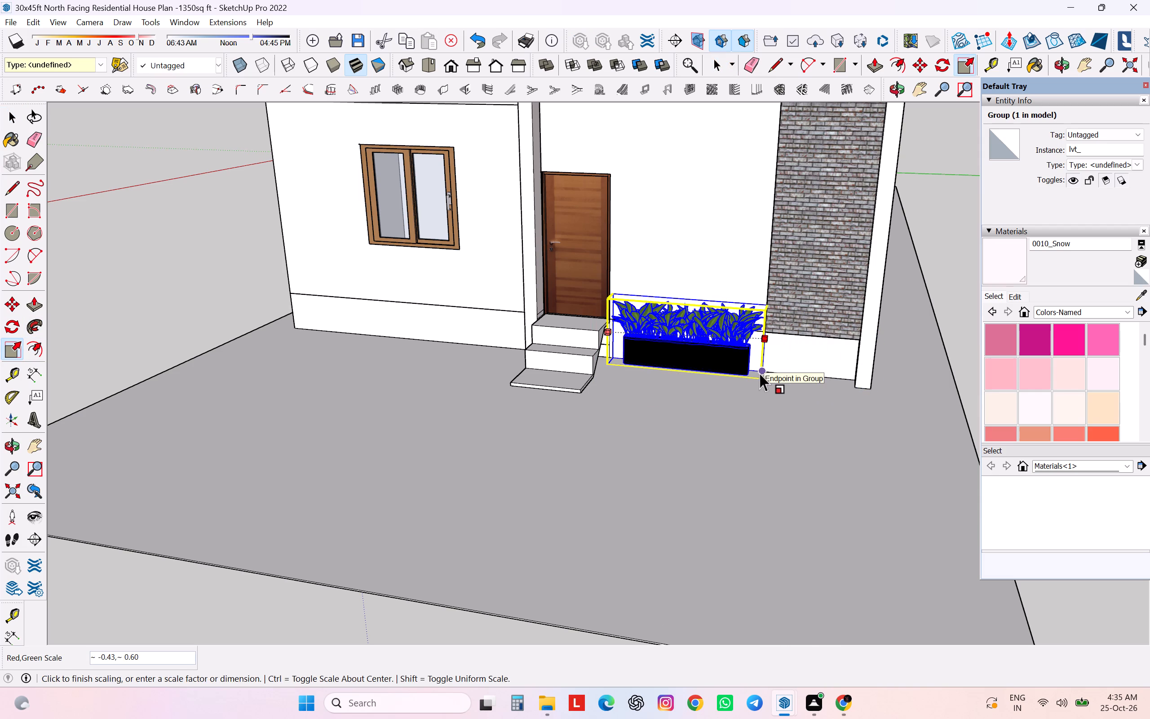
left_click(759, 373)
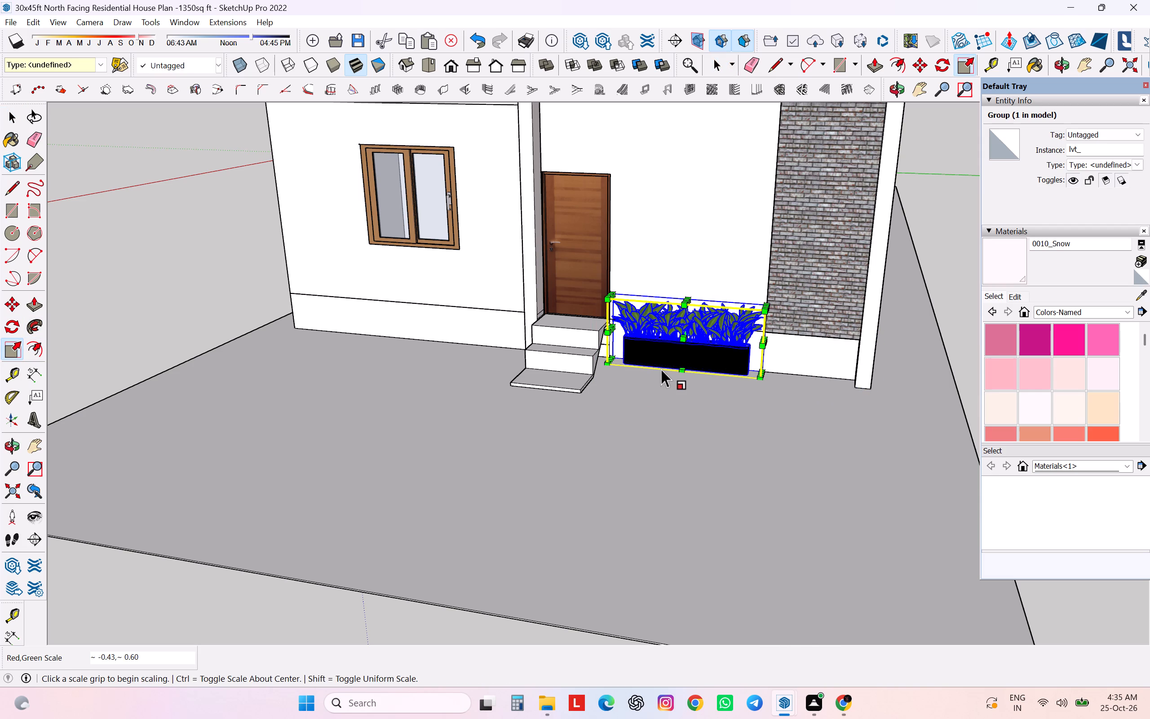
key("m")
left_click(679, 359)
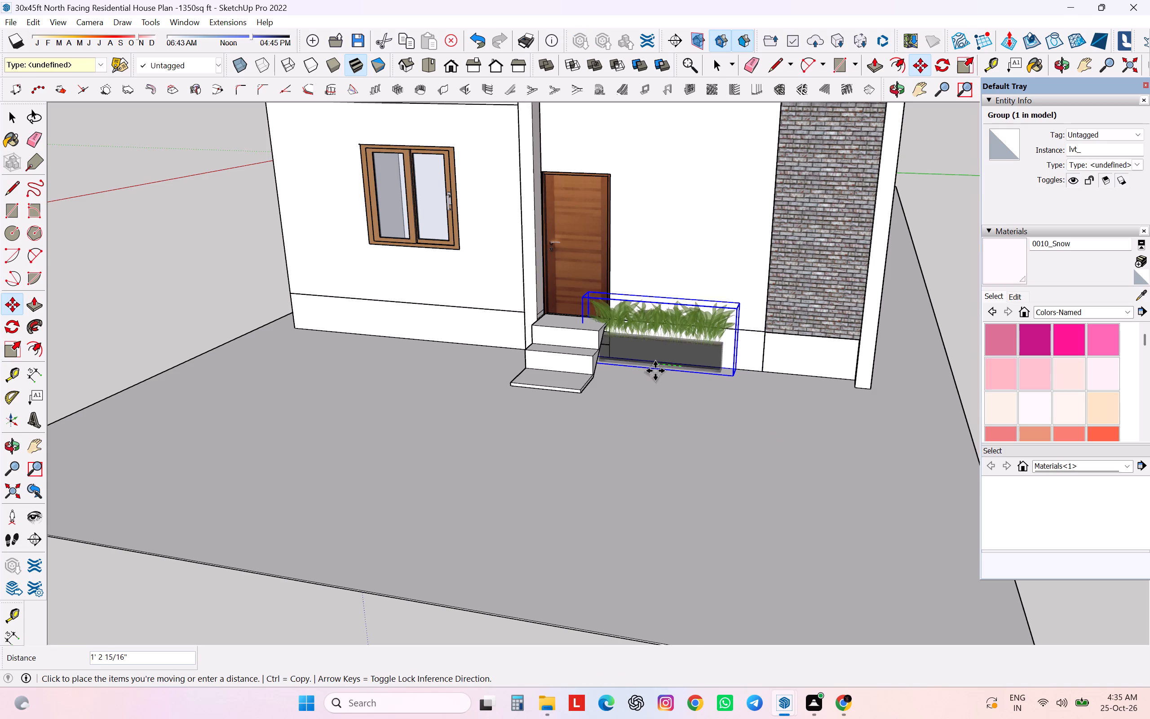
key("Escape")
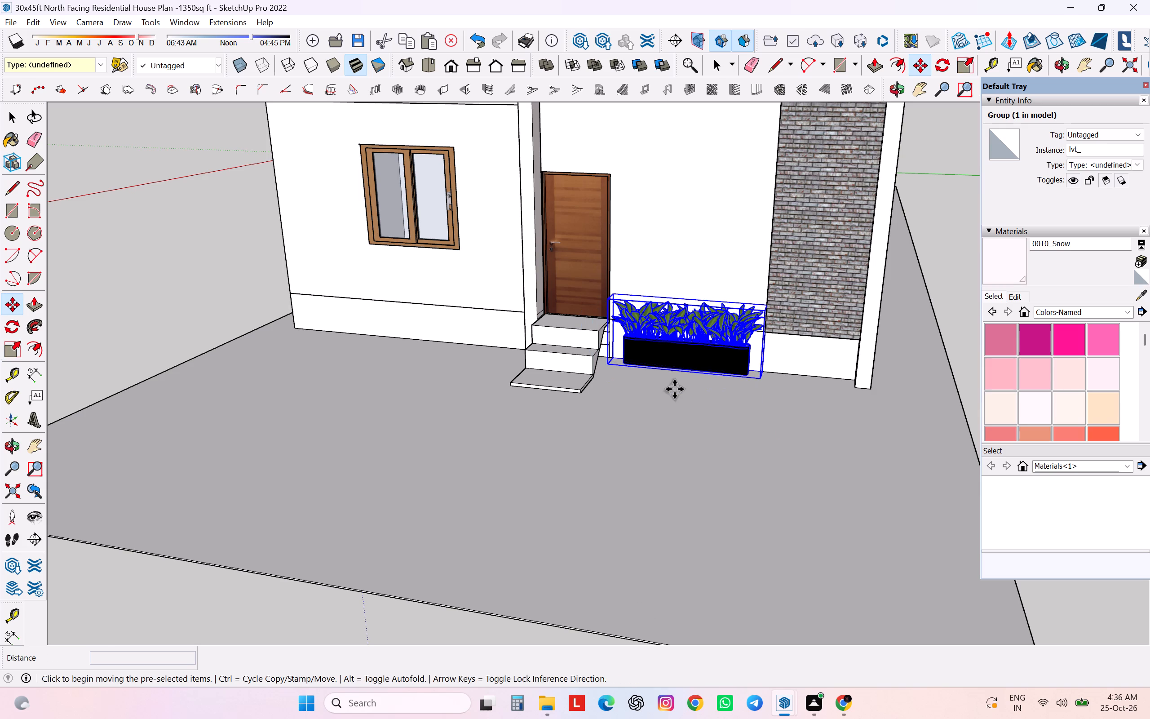
Scale the planter outward from the wall by about 2.42 in depth (red), keeping 1.00 along the facade (green).
middle_click_drag(790, 379, 509, 404)
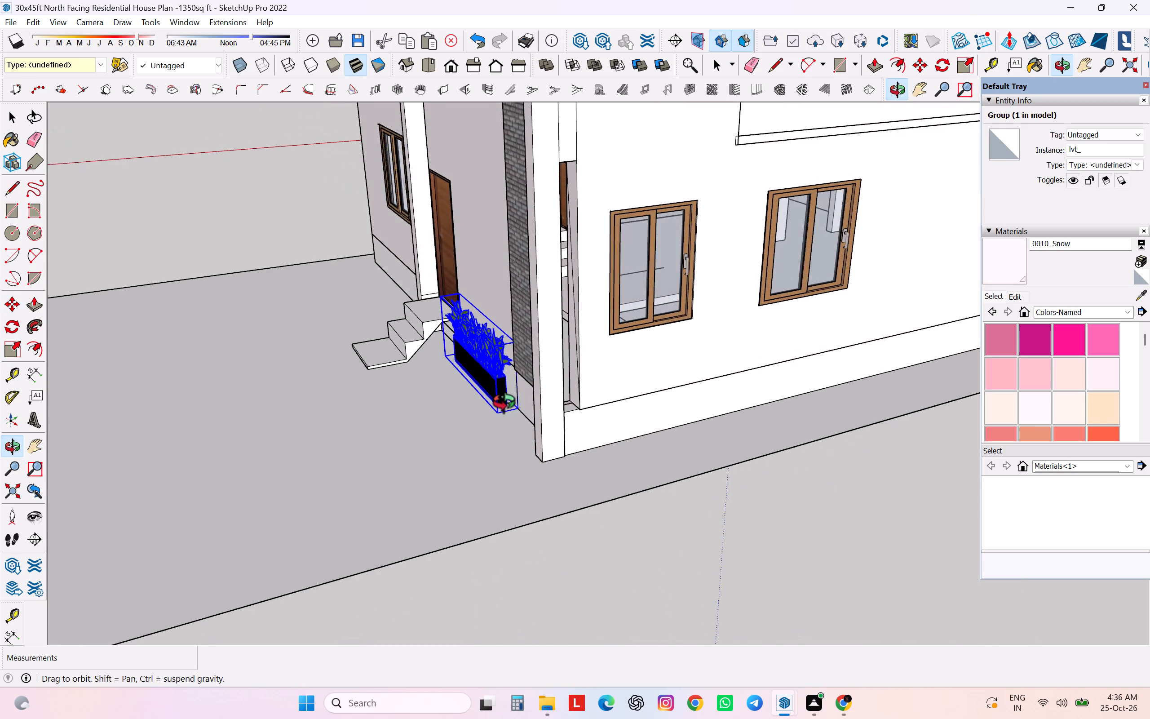
middle_click_drag(509, 404, 490, 404)
scroll(482, 387, "up", 7)
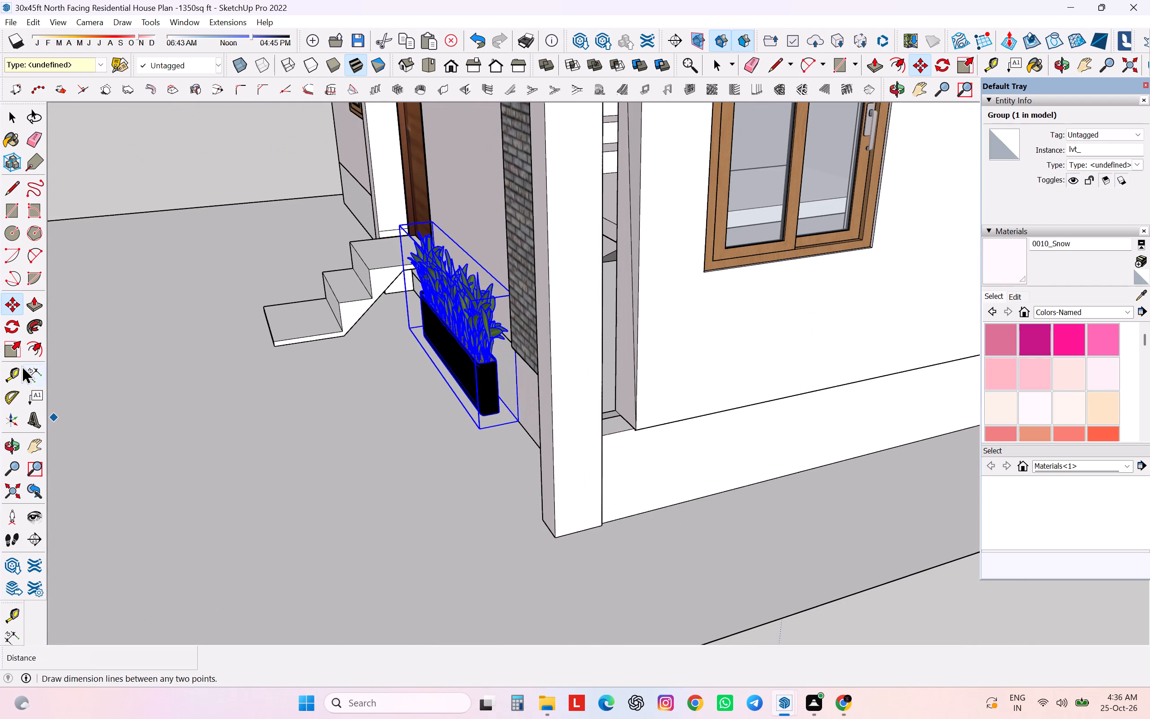
left_click(18, 350)
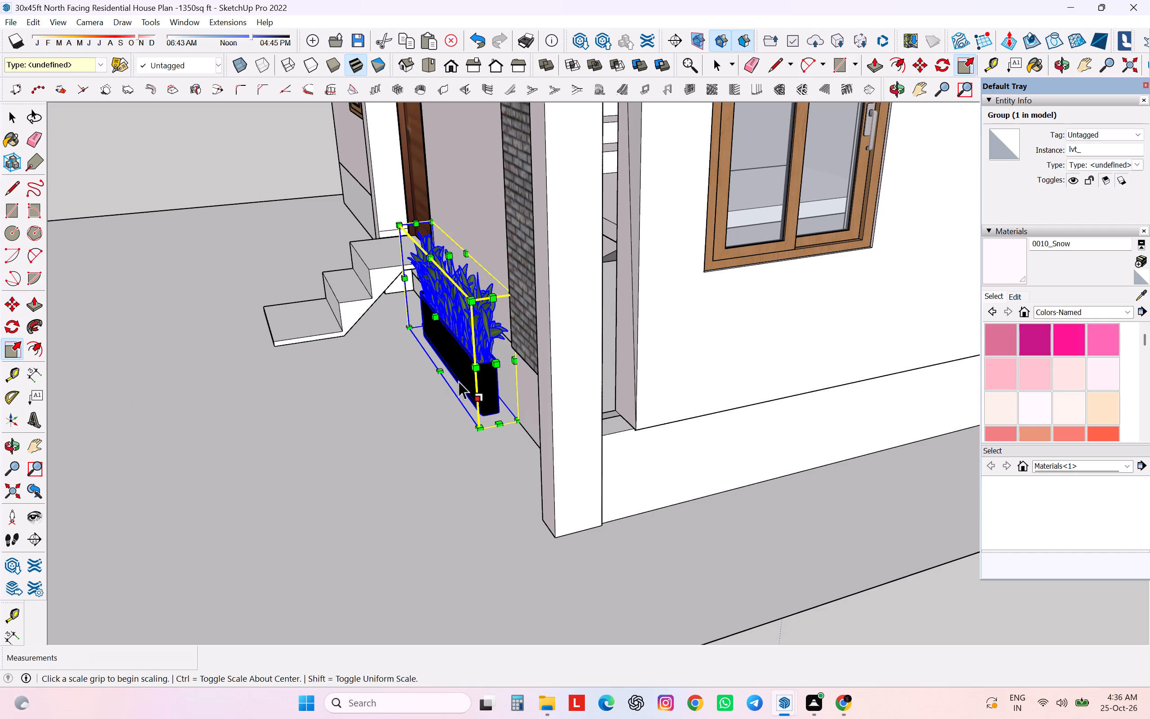
left_click(476, 369)
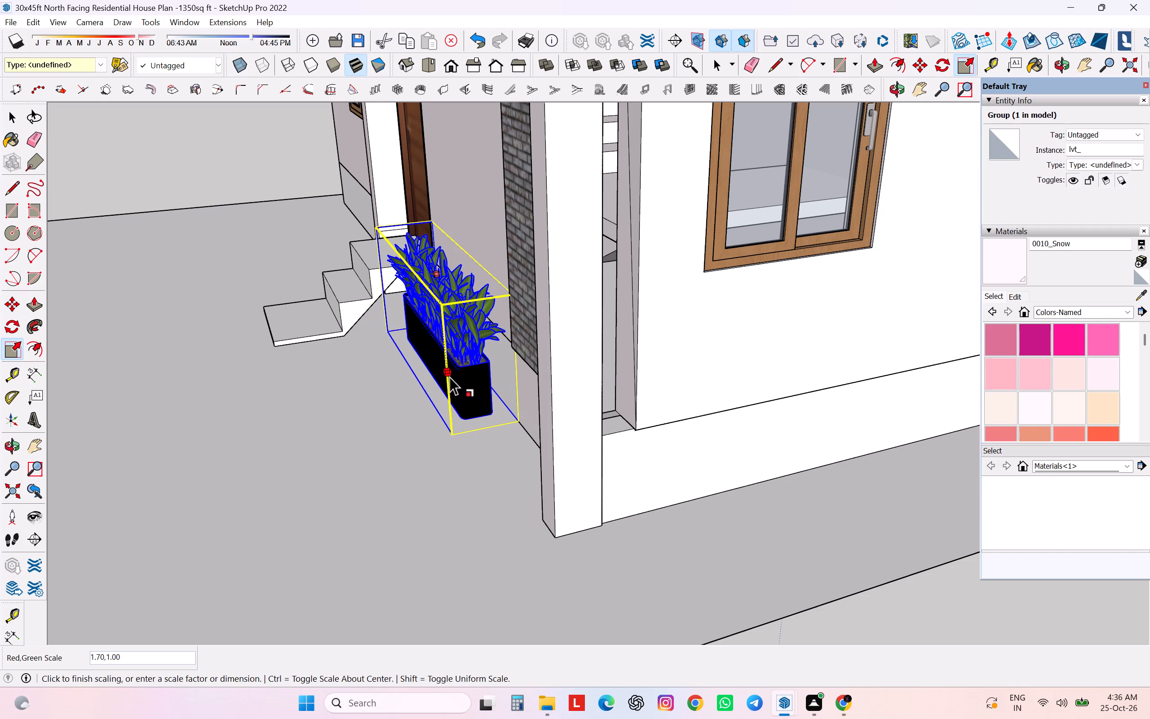
left_click(422, 387)
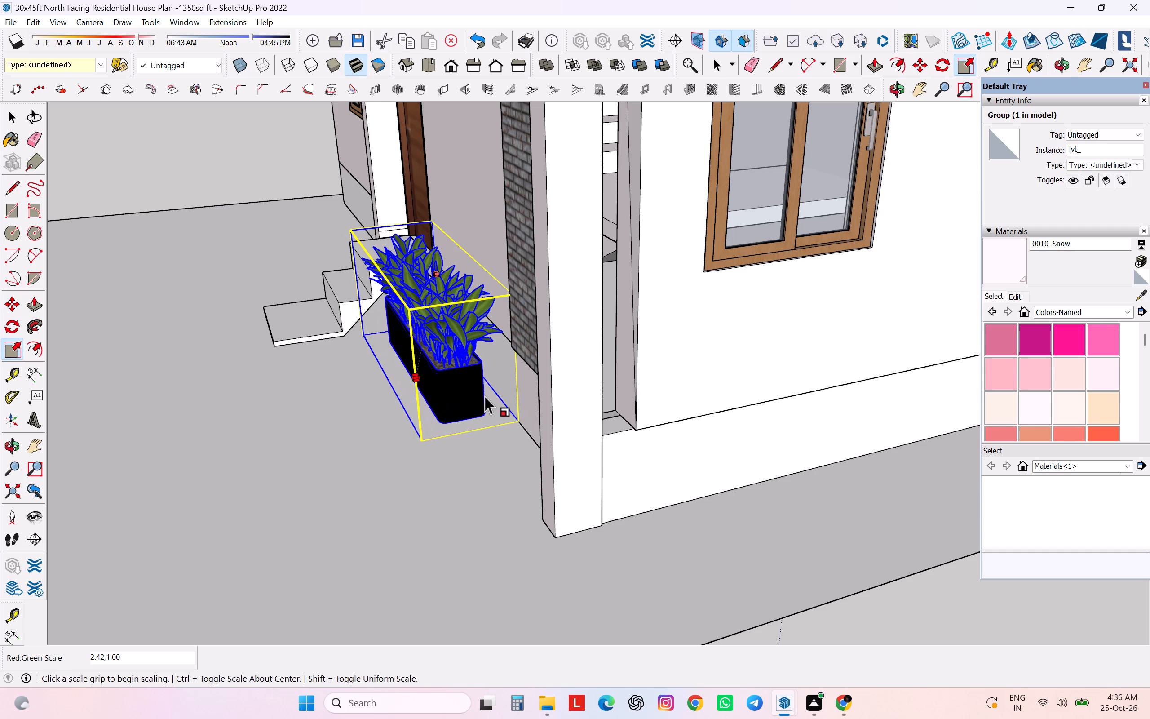
Scale the planter uniformly by about 0.72 from its front top corner, and deselect it.
middle_click_drag(484, 395, 488, 321)
scroll(677, 369, "up", 1)
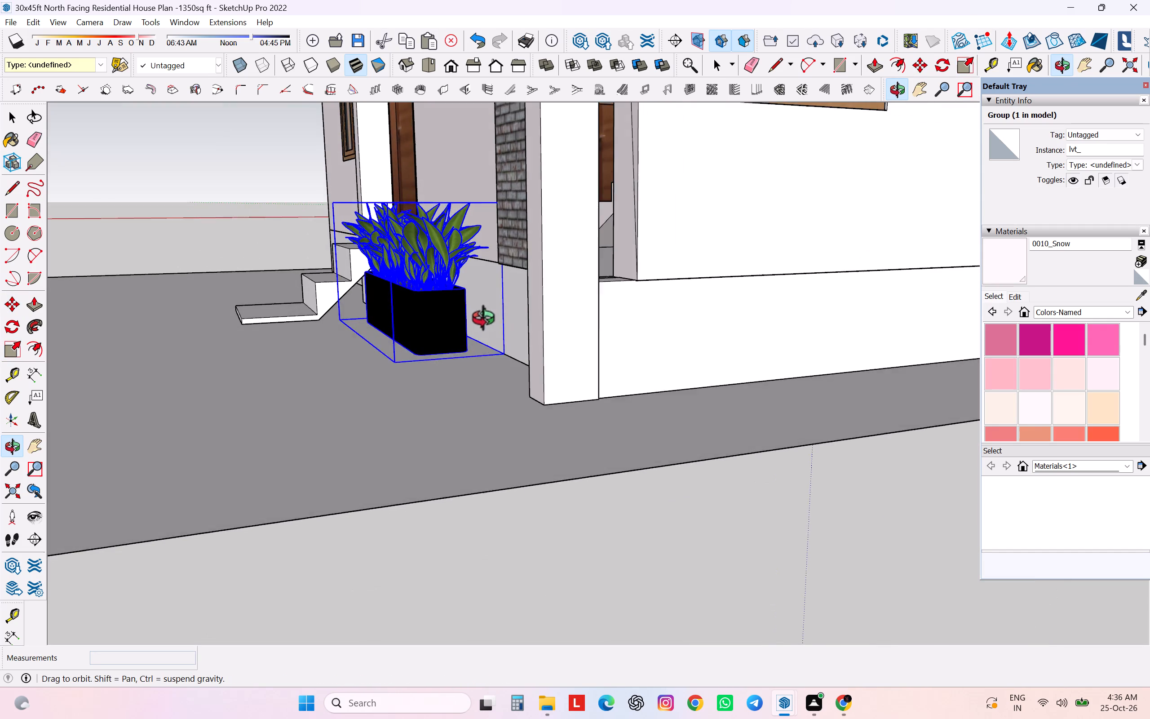
middle_click_drag(488, 321, 488, 325)
scroll(488, 325, "down", 1)
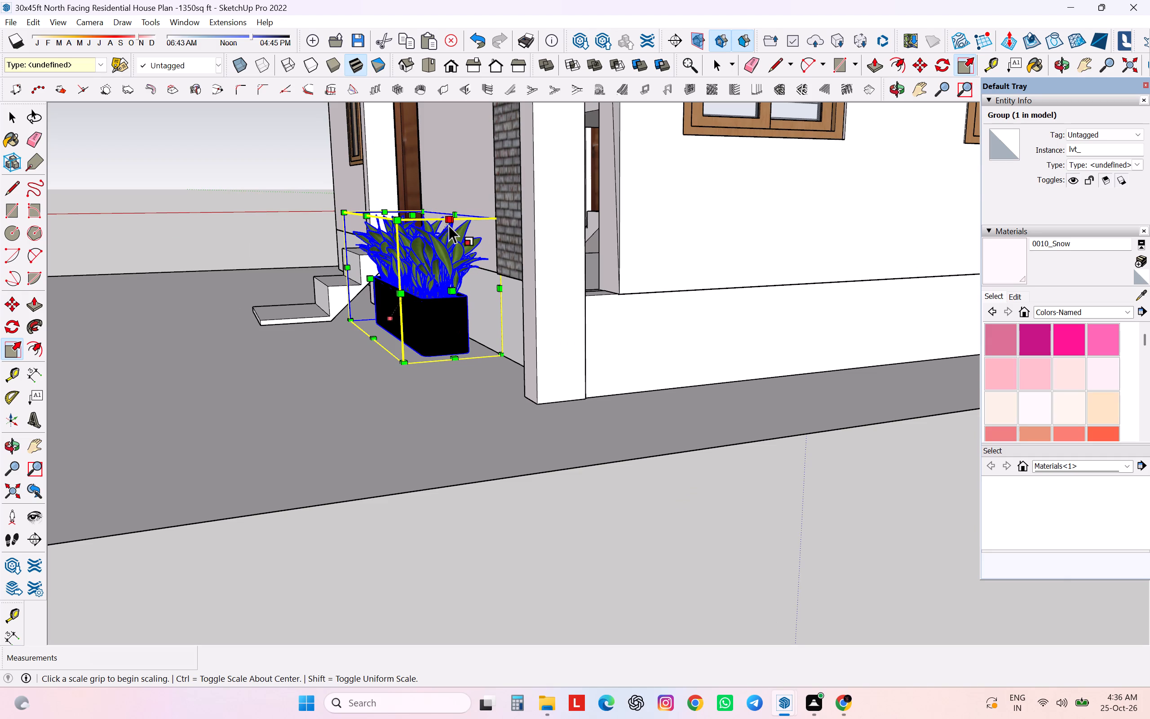
left_click(398, 221)
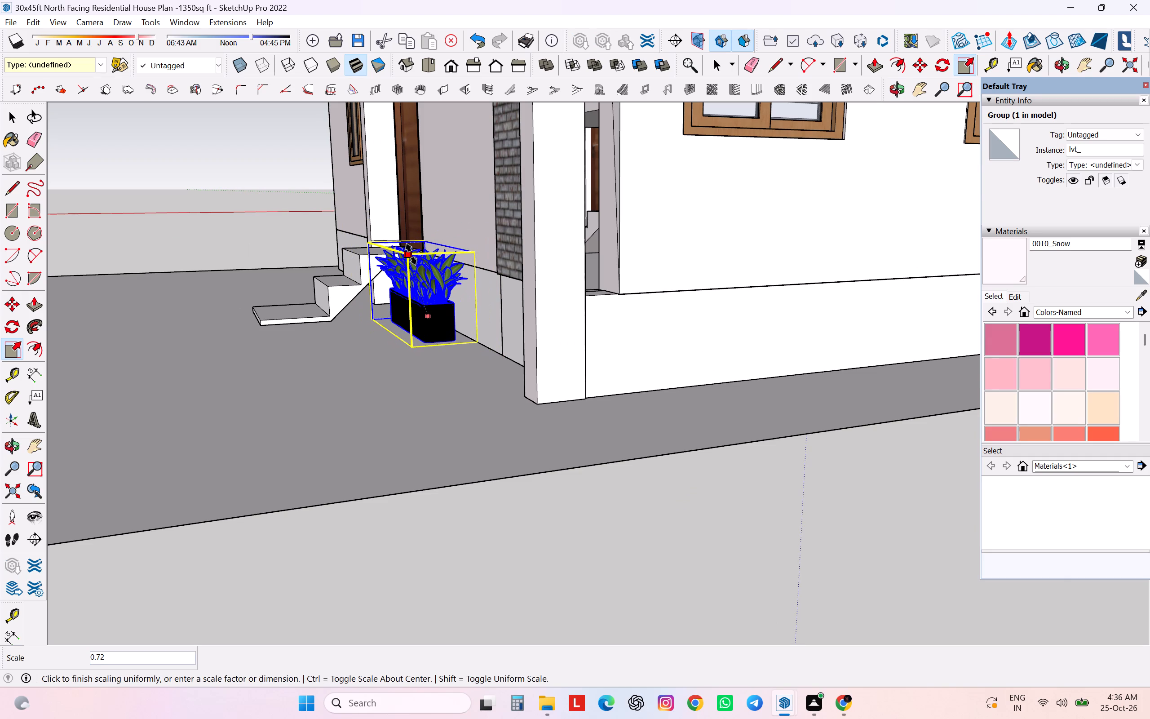
left_click(411, 254)
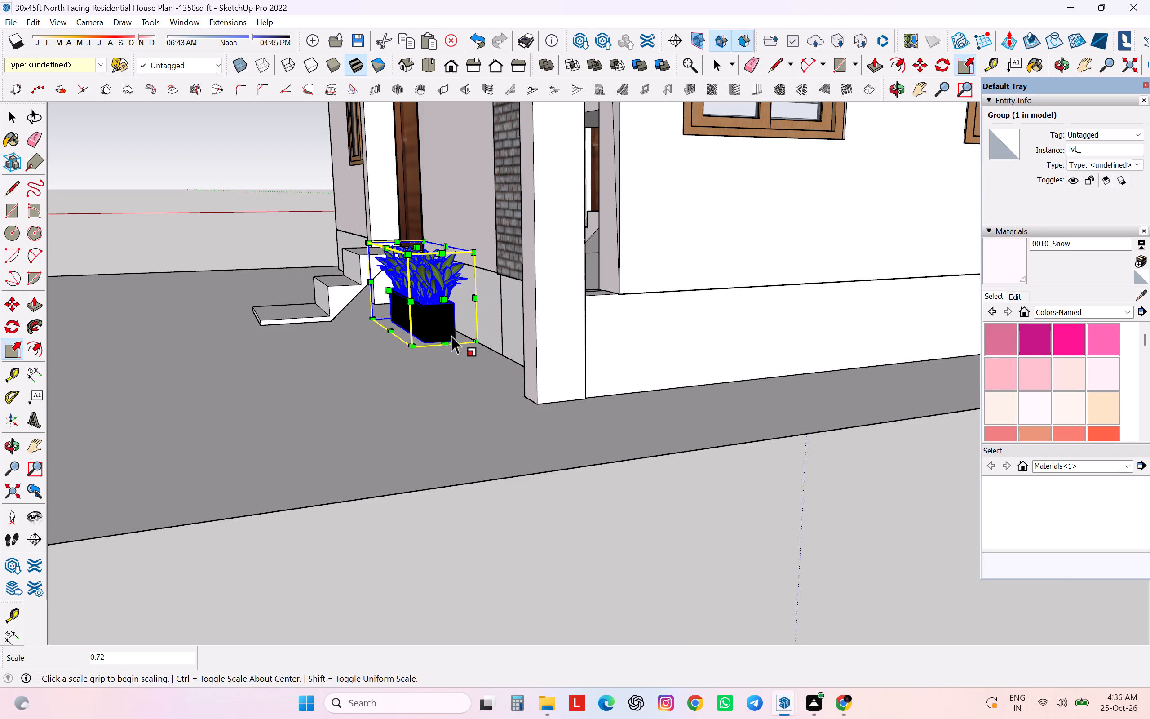
middle_click_drag(453, 330, 773, 348)
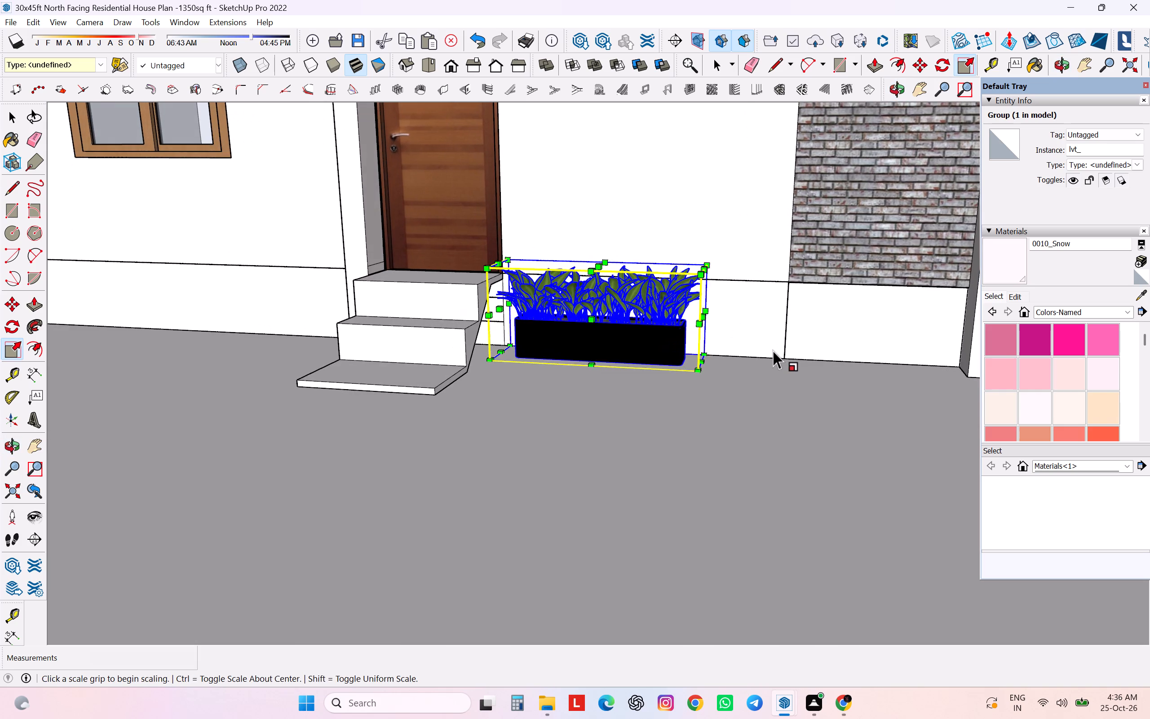
scroll(772, 350, "down", 3)
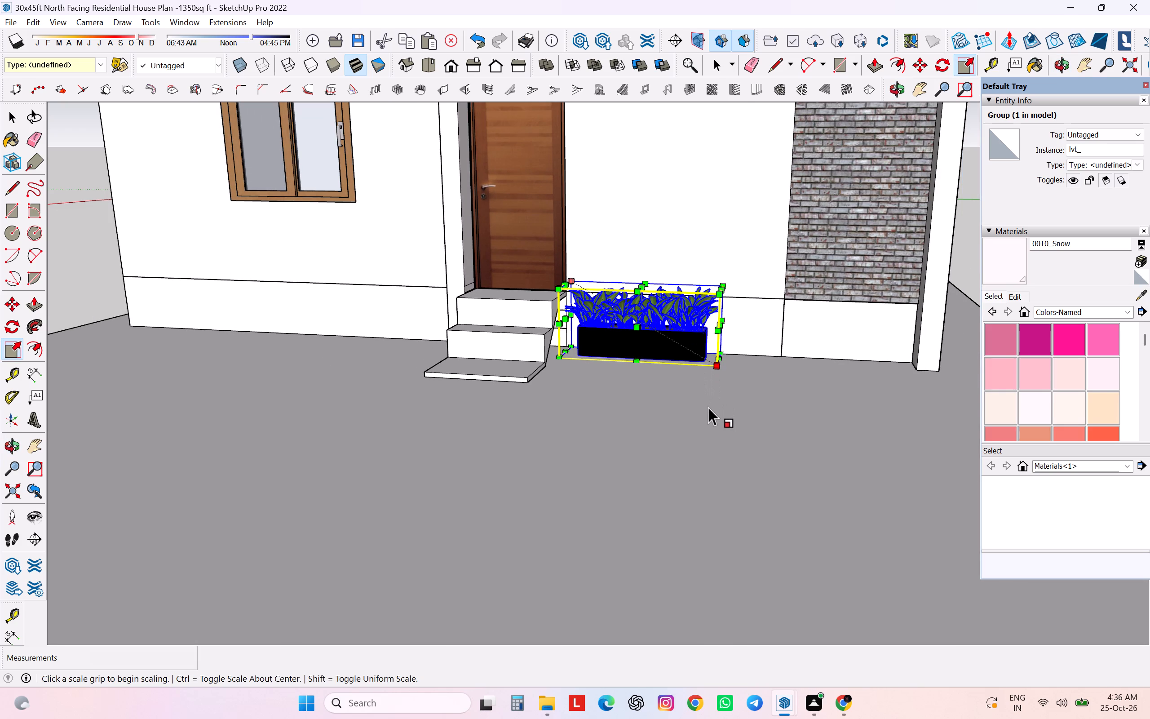
left_click(700, 444)
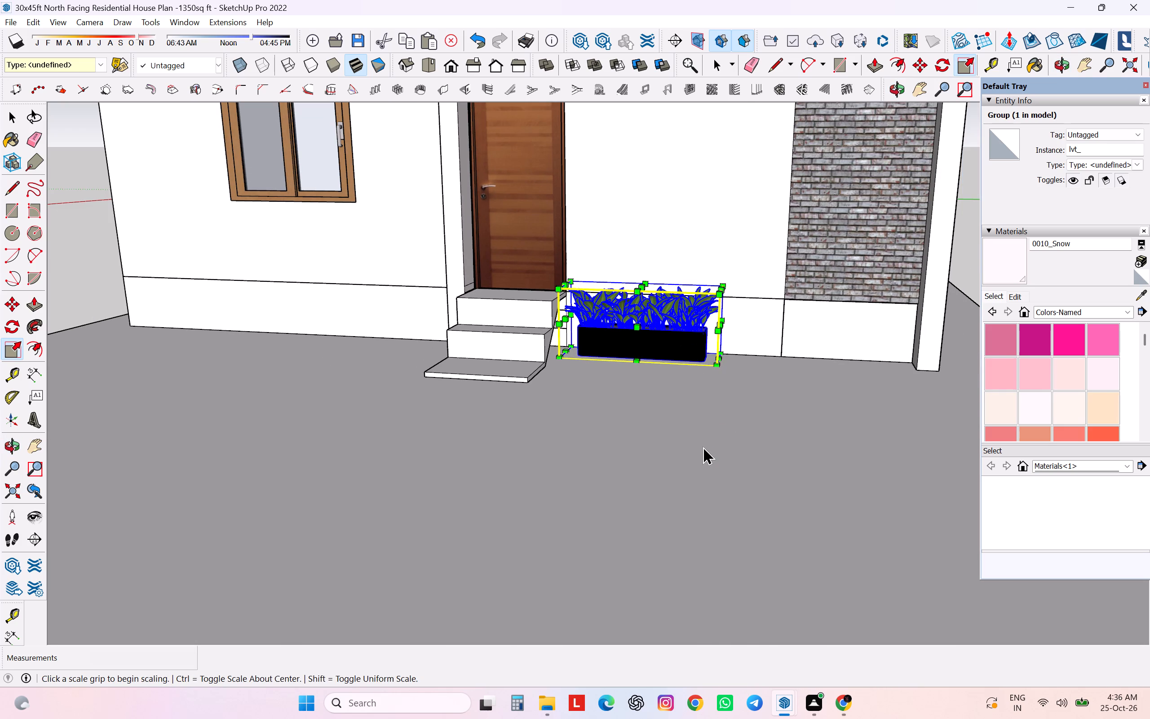
key("space")
left_click(703, 446)
scroll(712, 431, "down", 5)
left_click(214, 342)
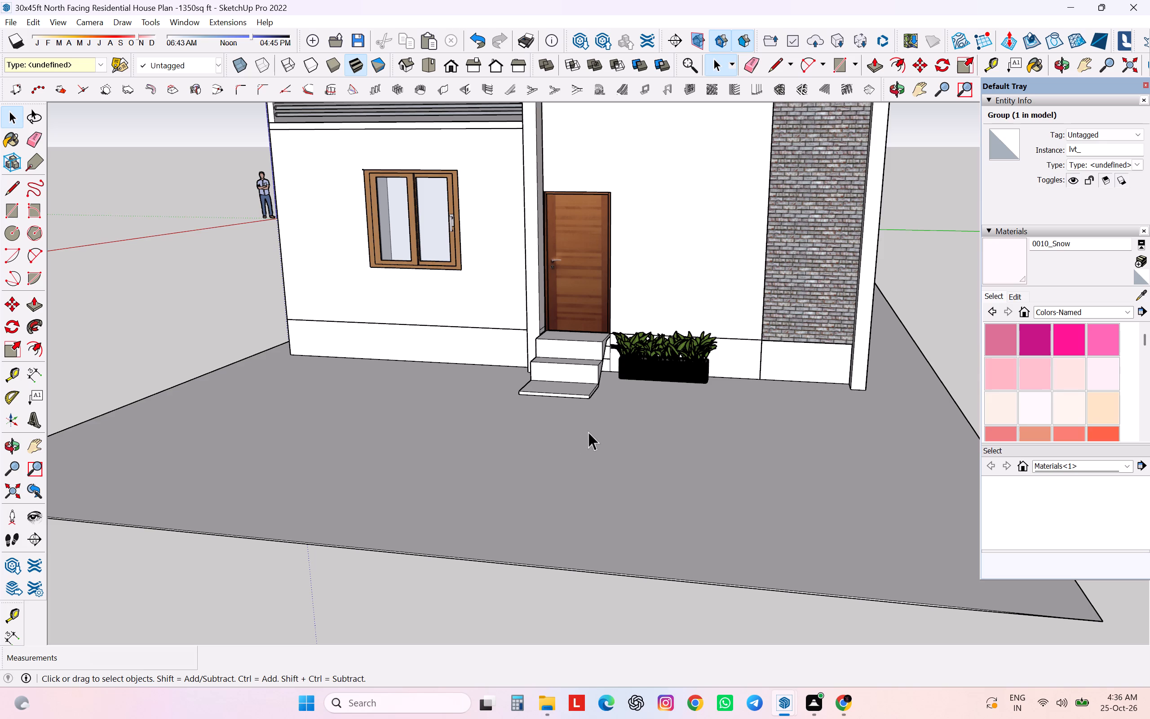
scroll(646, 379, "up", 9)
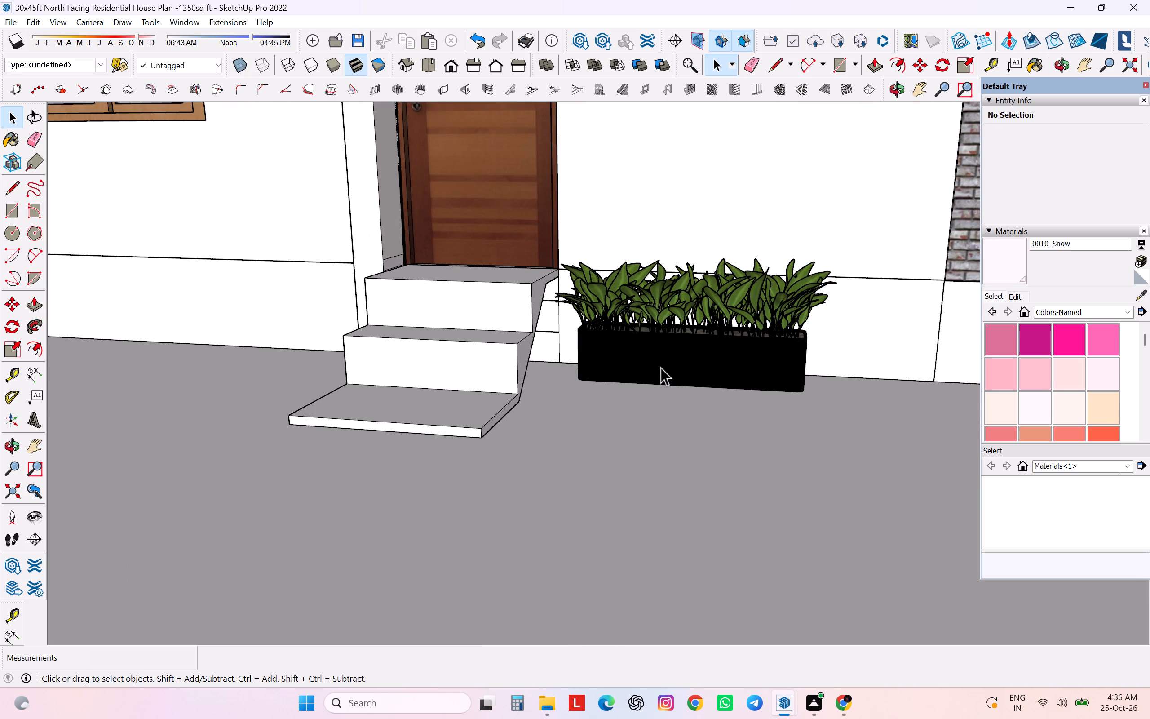
Copy the planter about 5 ft along the facade so a second one stands beside it, below the brick strip, and deselect it.
left_click(660, 367)
key("m")
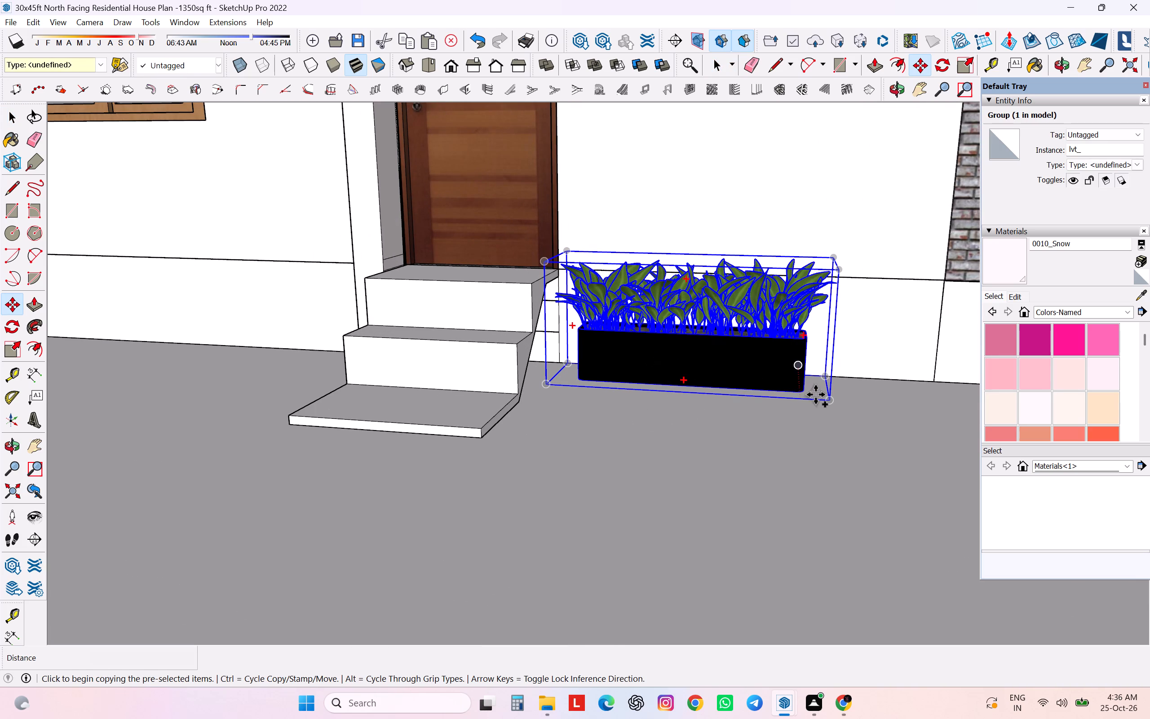
left_click(545, 384)
scroll(812, 397, "down", 6)
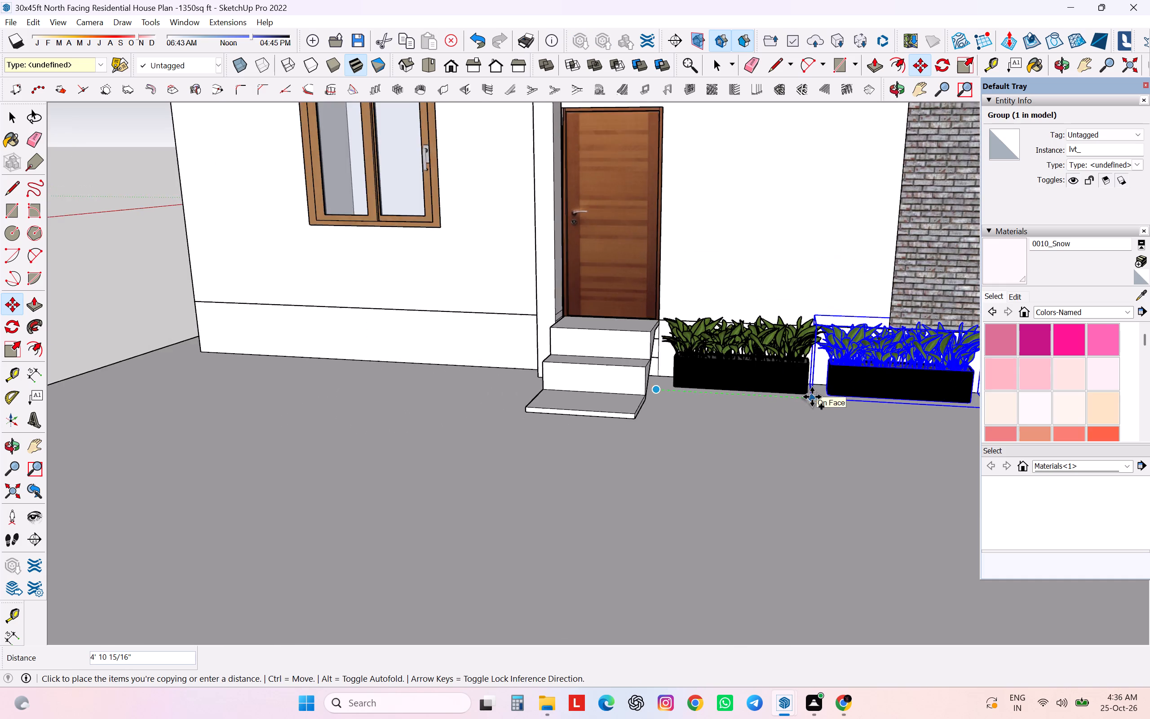
scroll(812, 397, "down", 4)
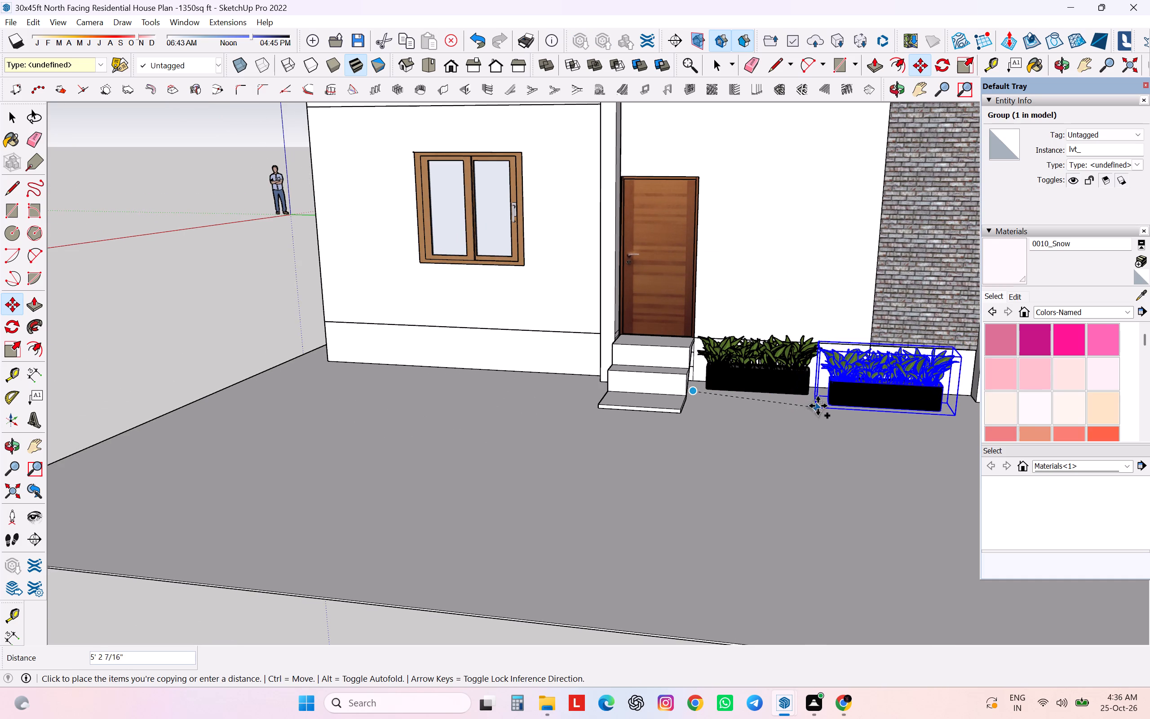
left_click(821, 401)
key("space")
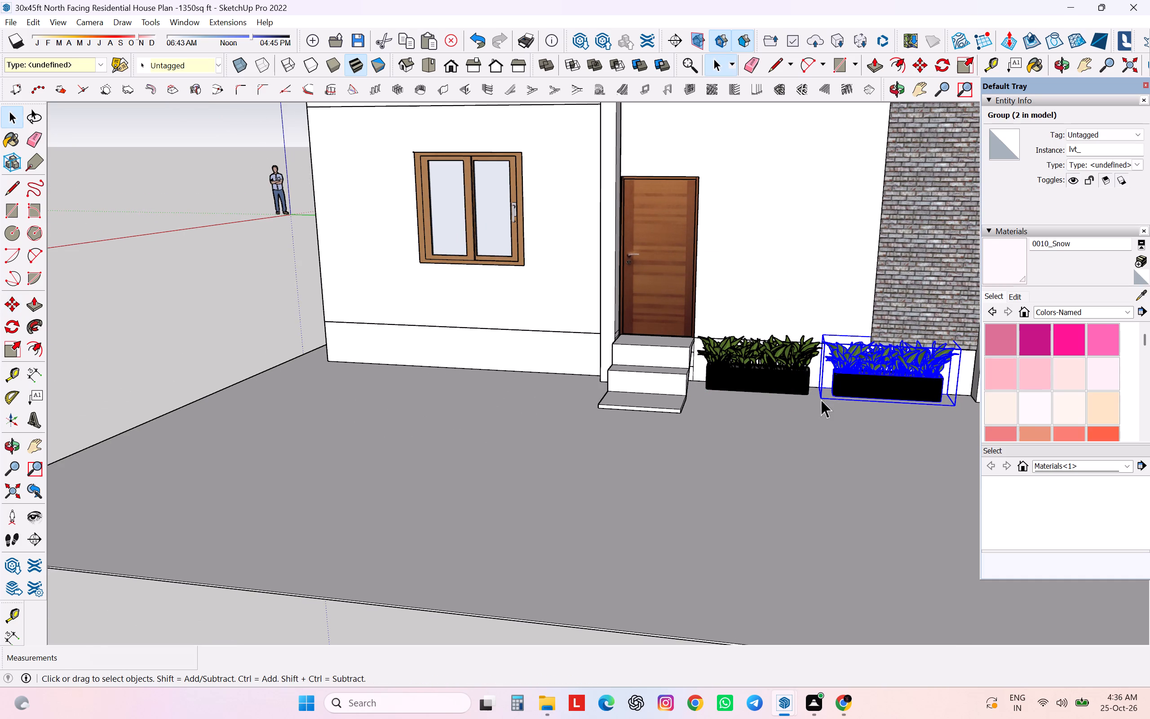
left_click(212, 354)
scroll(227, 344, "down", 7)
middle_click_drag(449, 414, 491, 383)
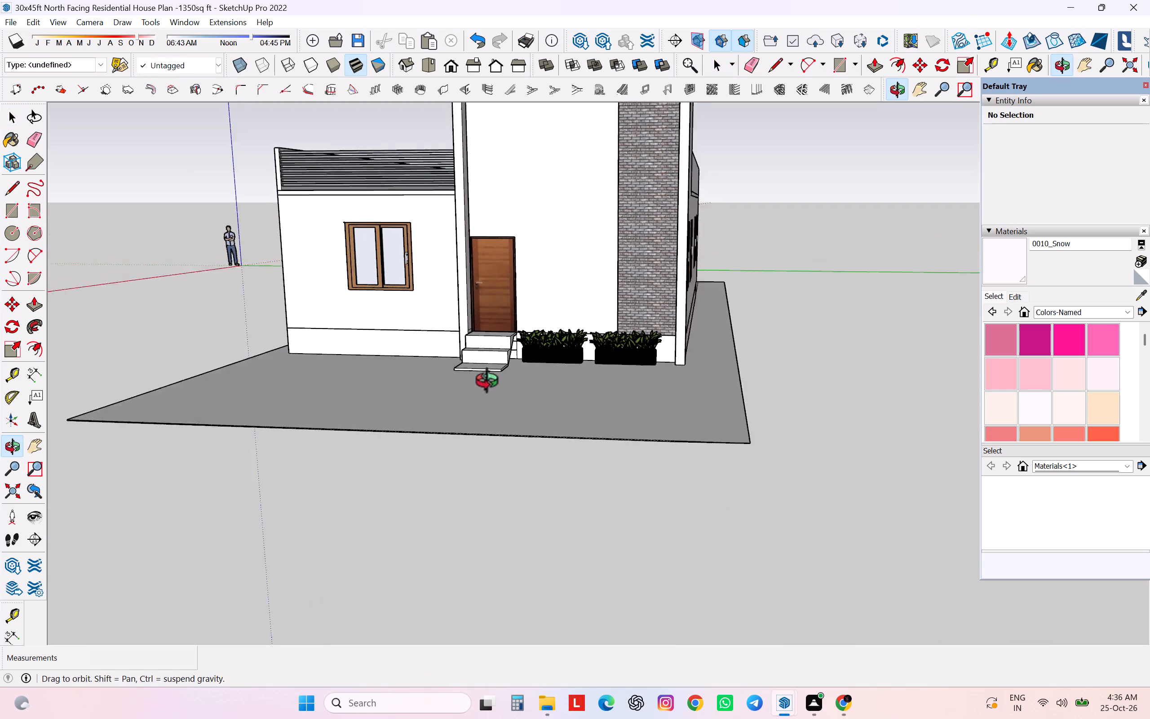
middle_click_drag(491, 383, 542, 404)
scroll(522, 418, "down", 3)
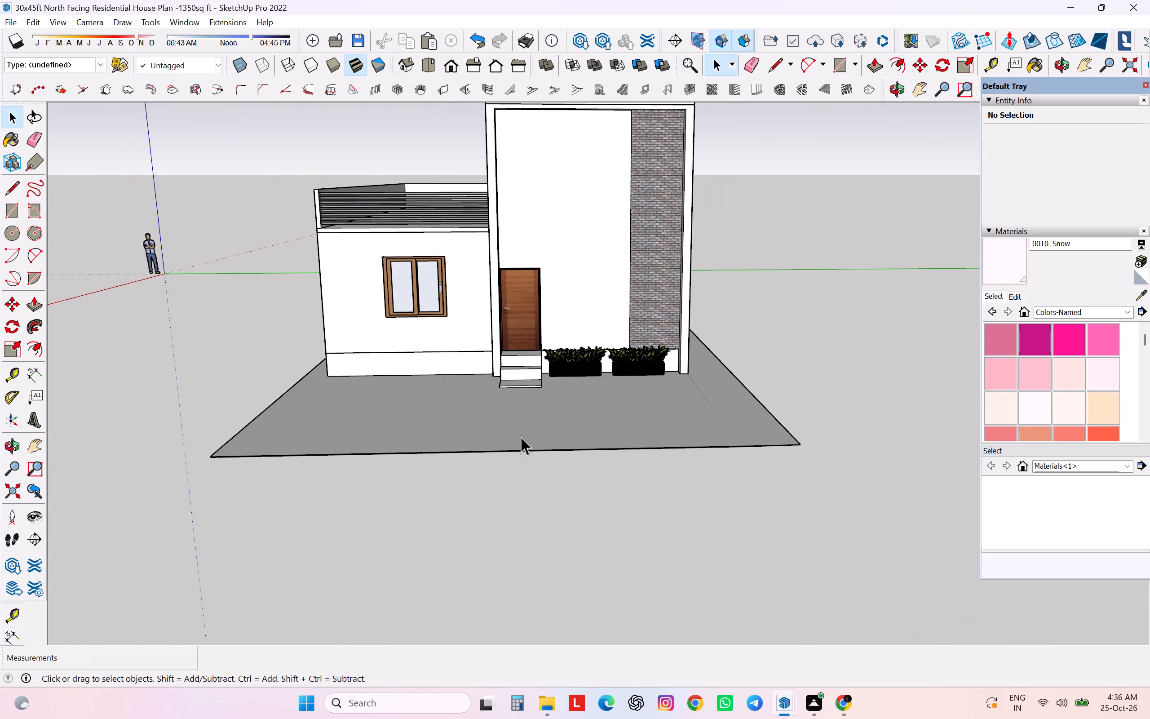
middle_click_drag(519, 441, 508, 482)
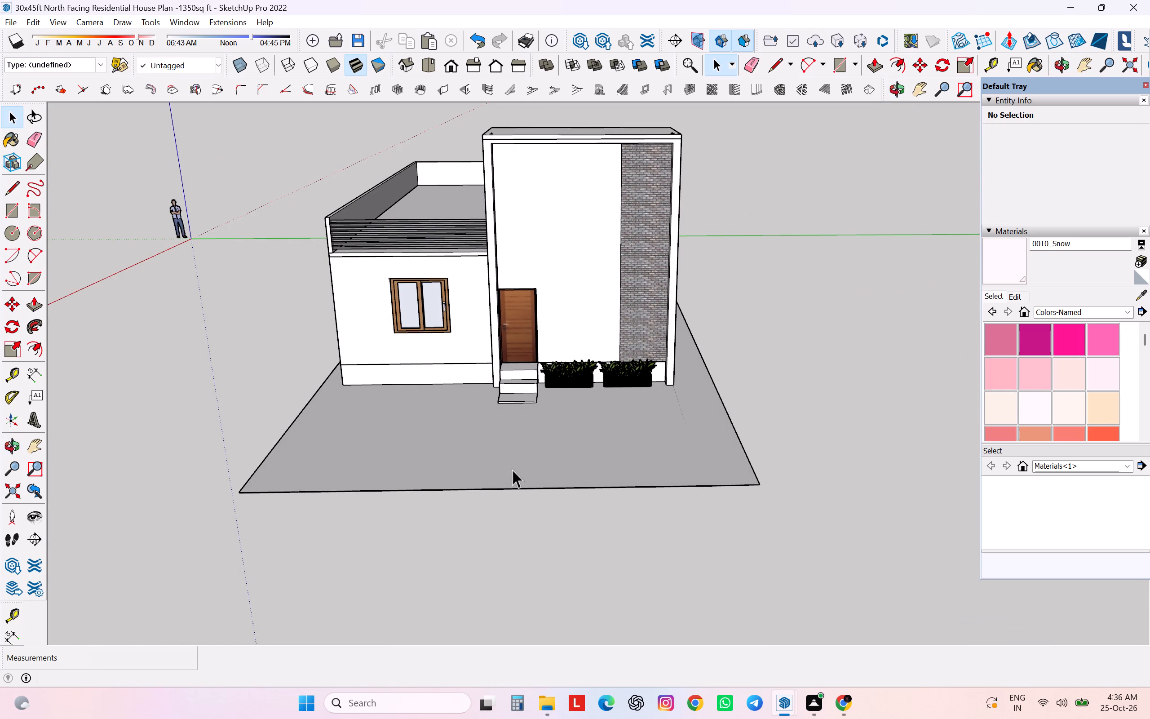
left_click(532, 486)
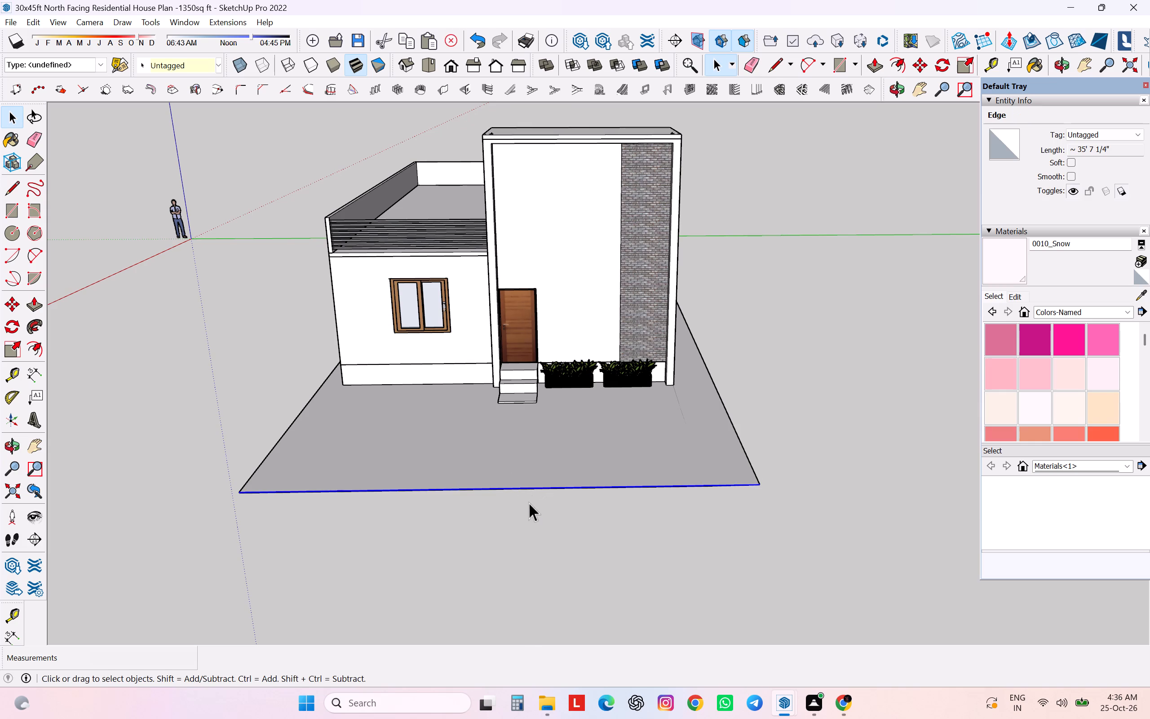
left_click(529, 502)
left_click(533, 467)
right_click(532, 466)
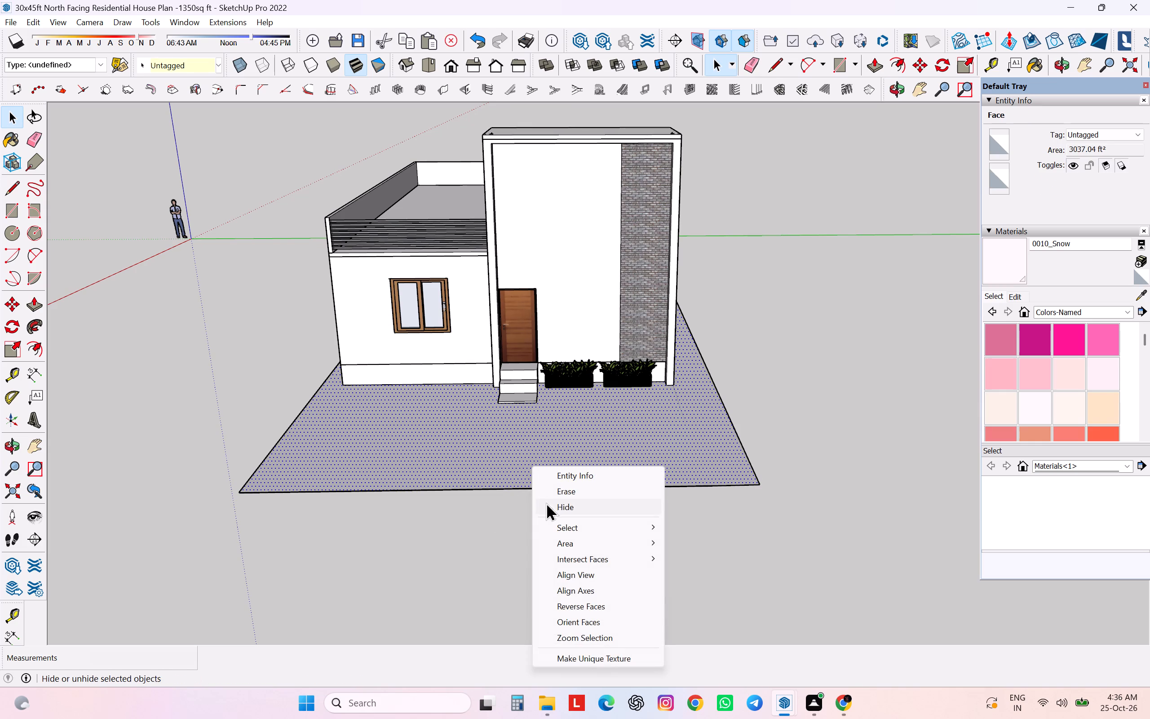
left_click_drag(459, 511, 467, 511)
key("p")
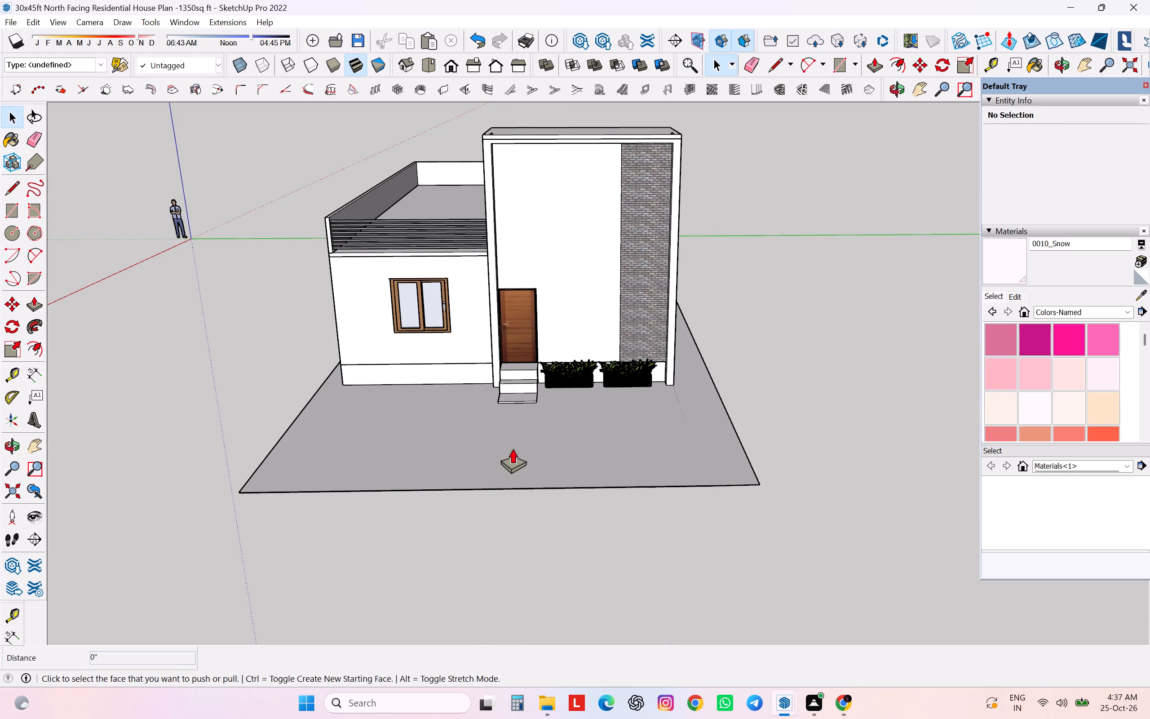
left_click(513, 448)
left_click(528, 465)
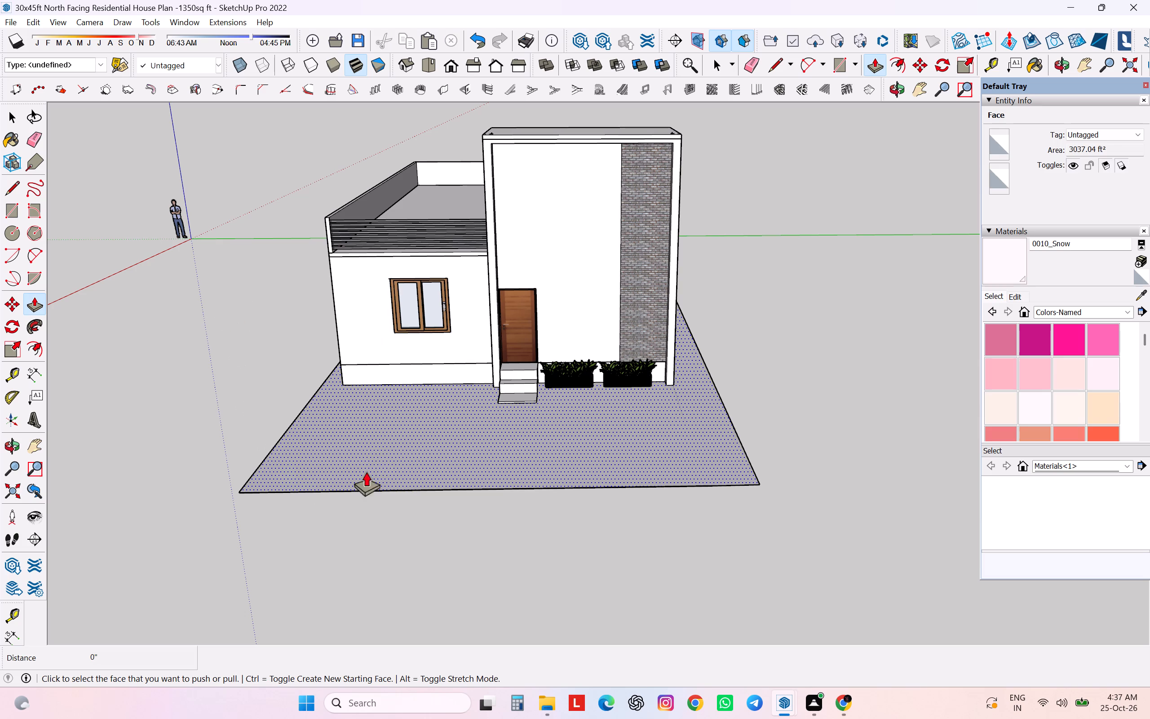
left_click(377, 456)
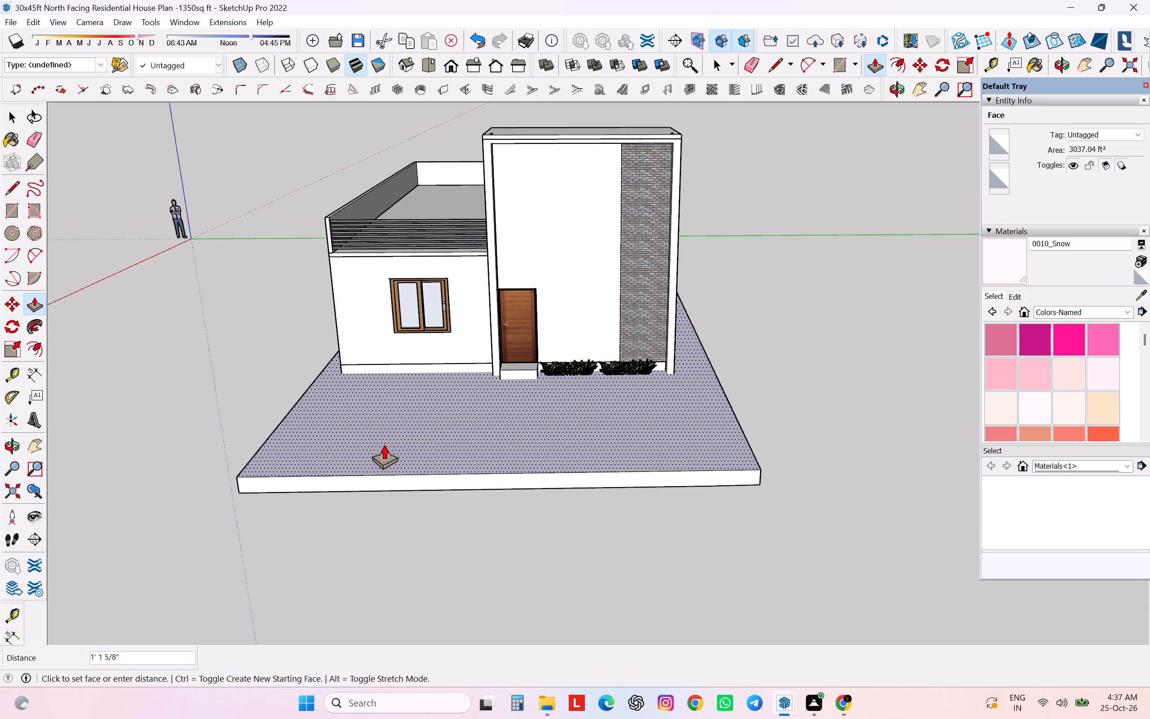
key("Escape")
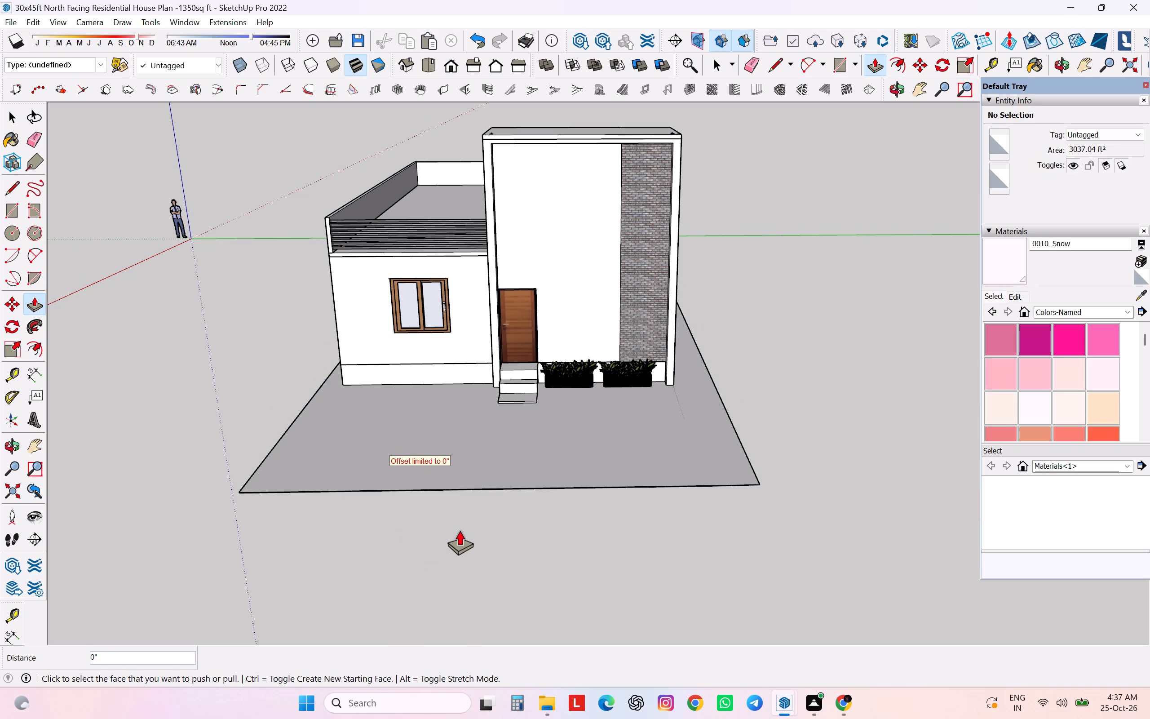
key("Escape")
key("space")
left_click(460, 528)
Paint the ground face around the house with Groundcover Rock Crushed 2 in from the Landscaping, Fencing and Vegetation materials, and deselect it.
scroll(462, 517, "down", 1)
middle_click_drag(462, 516, 429, 436)
middle_click_drag(433, 429, 433, 479)
left_click(465, 435)
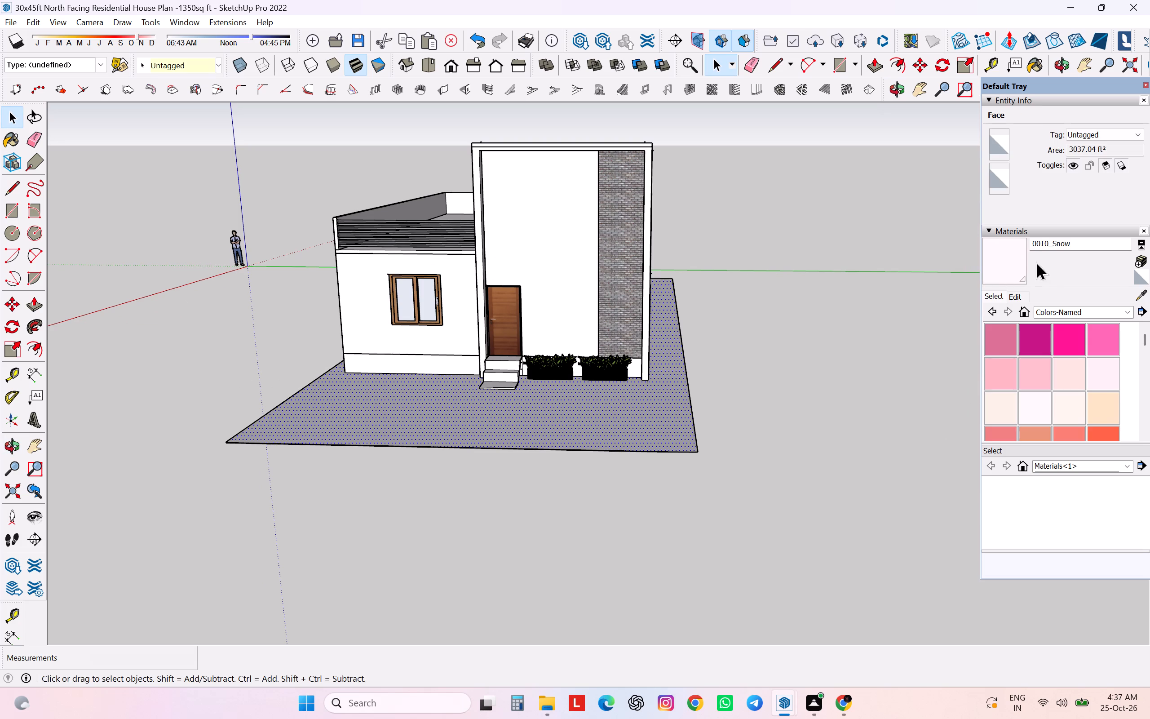
left_click(1053, 311)
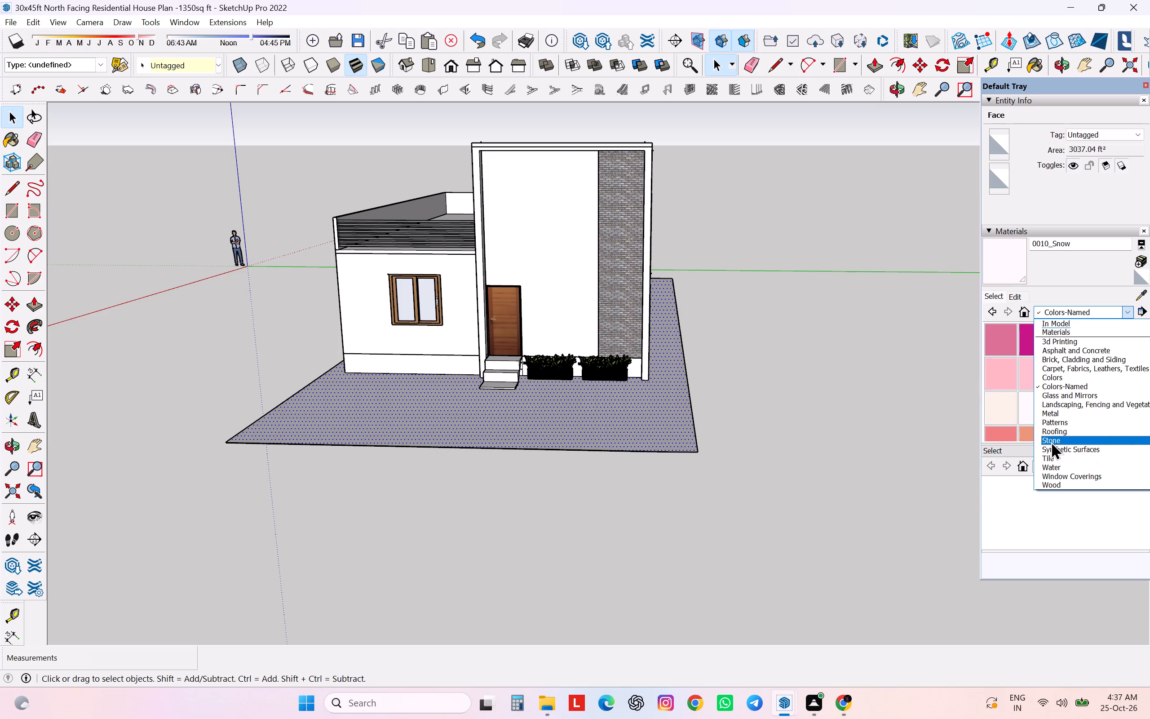
left_click(1071, 403)
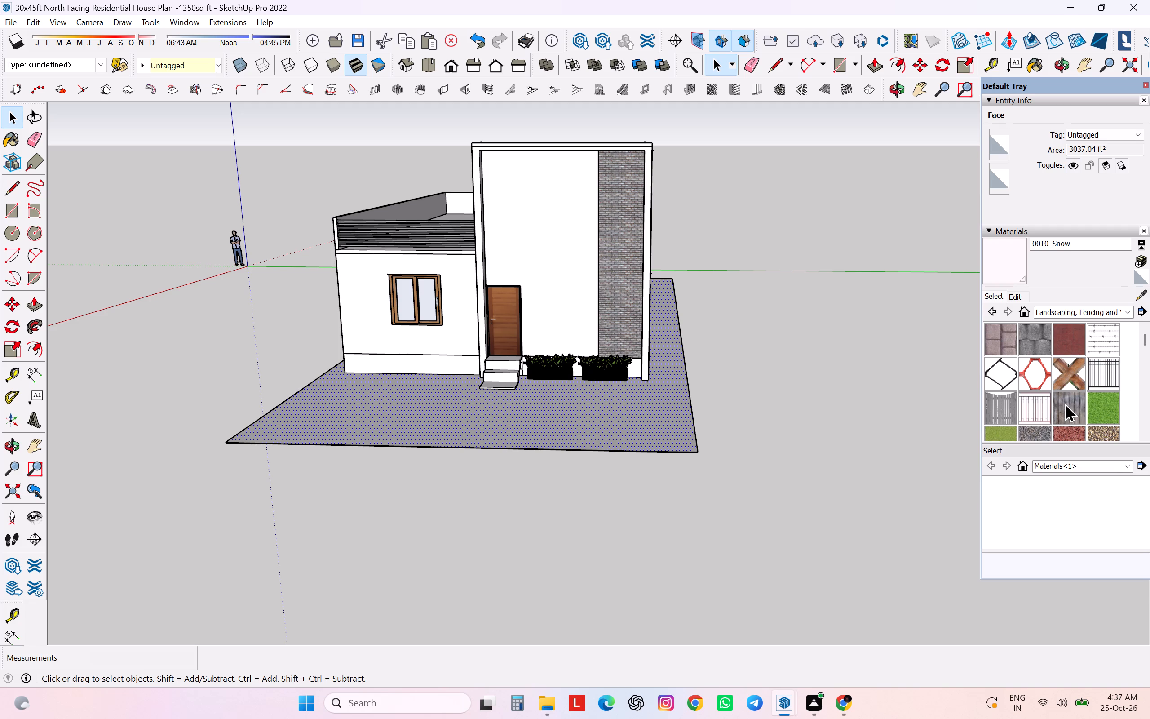
scroll(1008, 373, "down", 2)
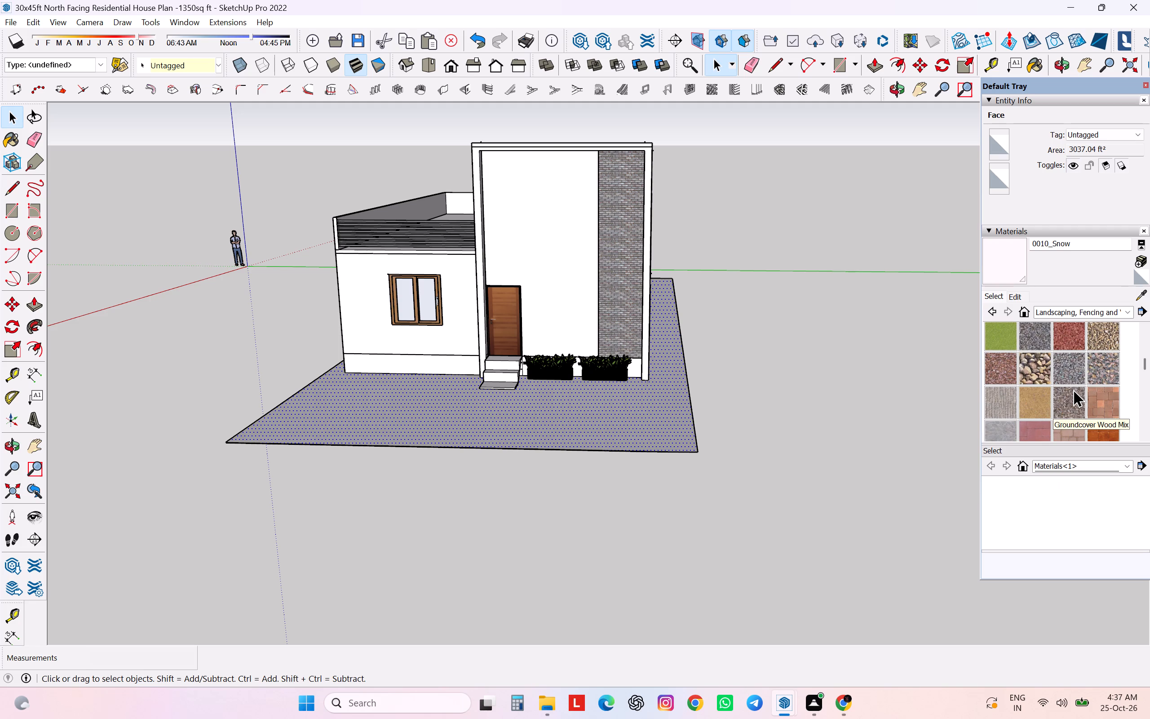
scroll(1076, 380, "down", 5)
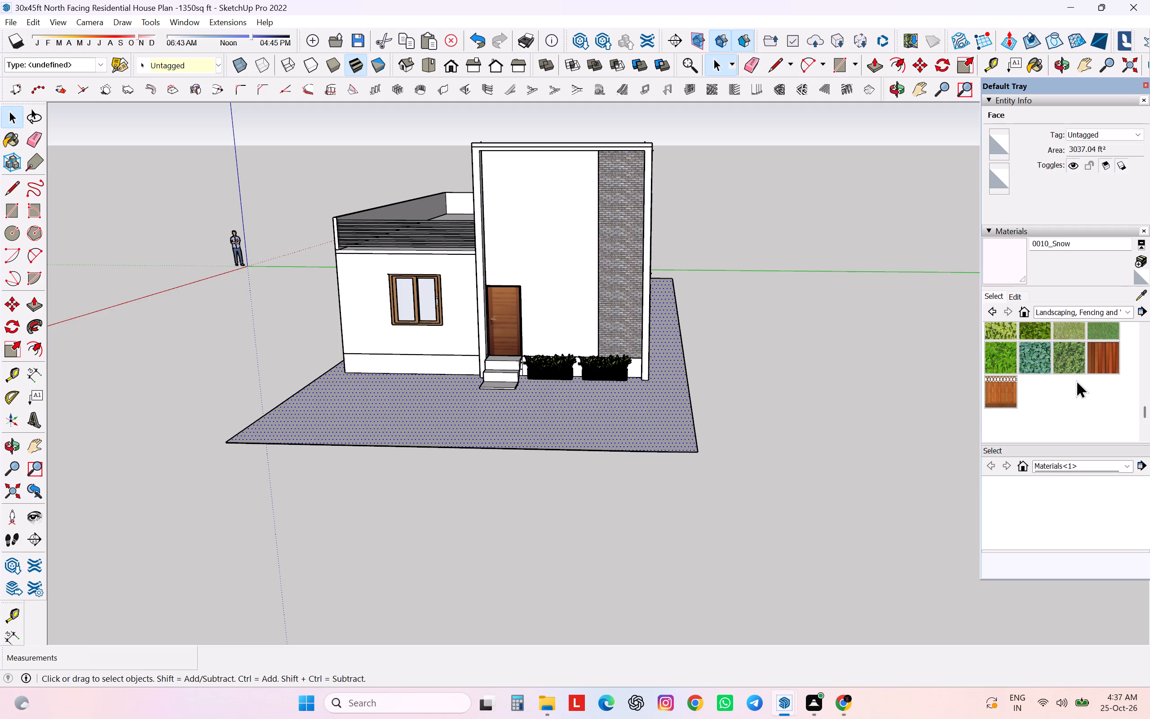
scroll(1076, 380, "up", 6)
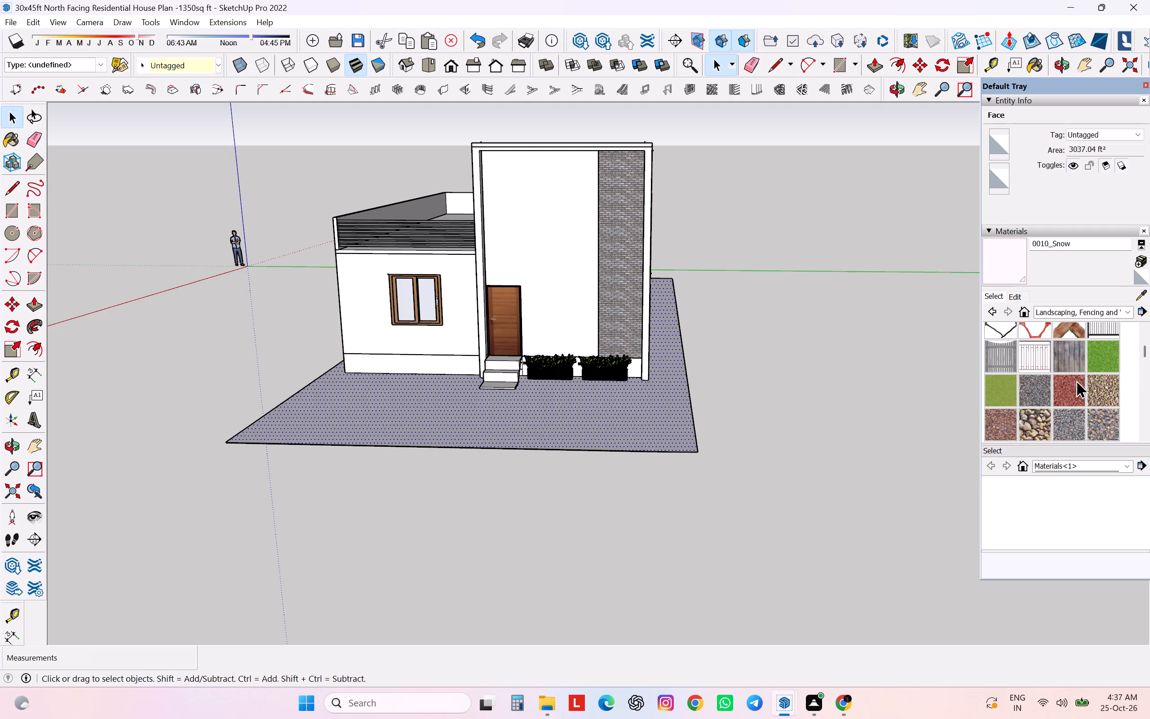
scroll(1076, 380, "up", 3)
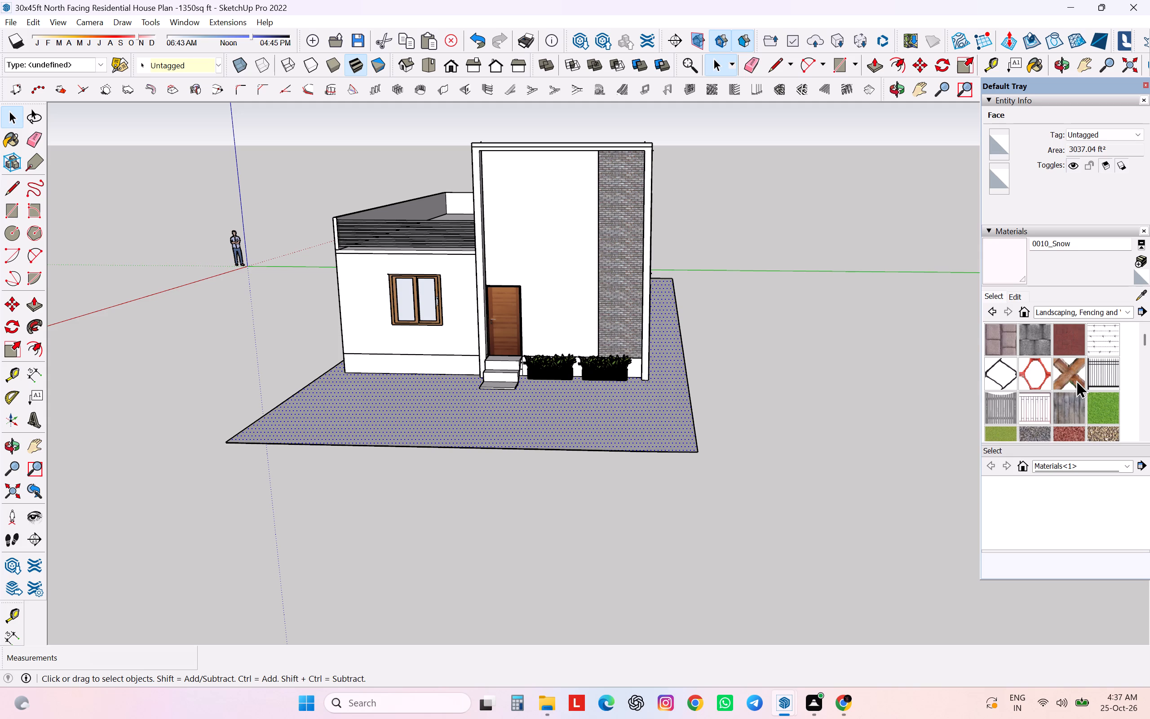
scroll(1090, 398, "down", 1)
scroll(1008, 414, "down", 1)
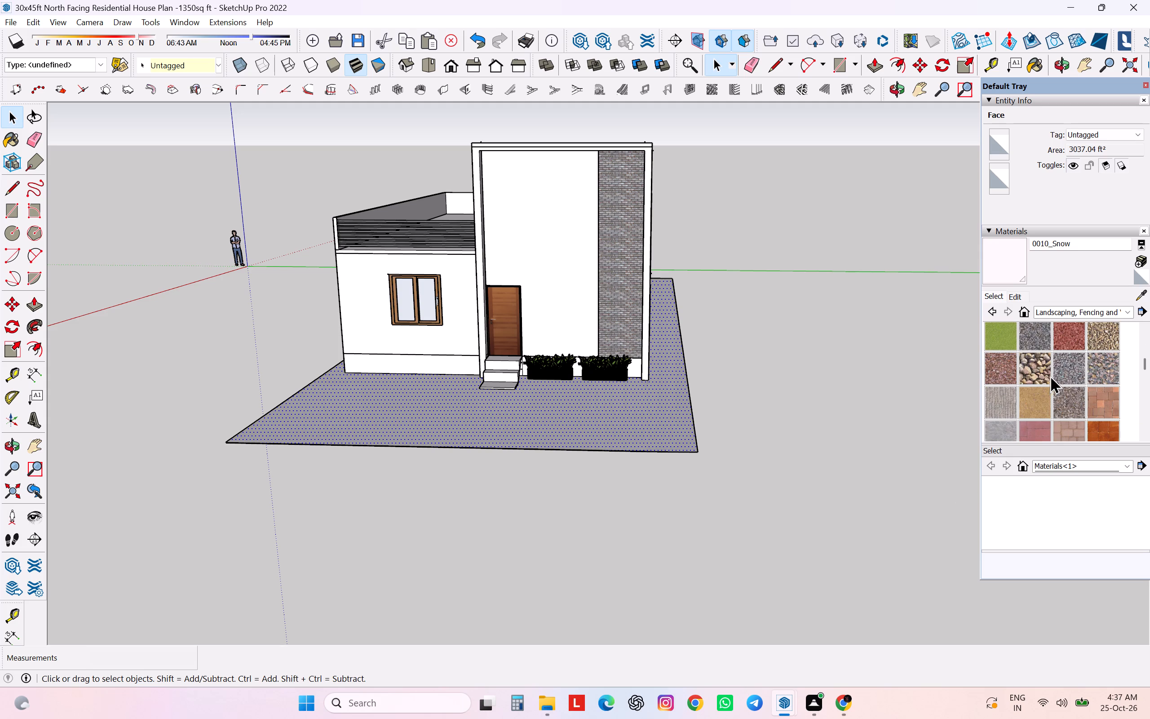
left_click(1080, 359)
left_click(653, 443)
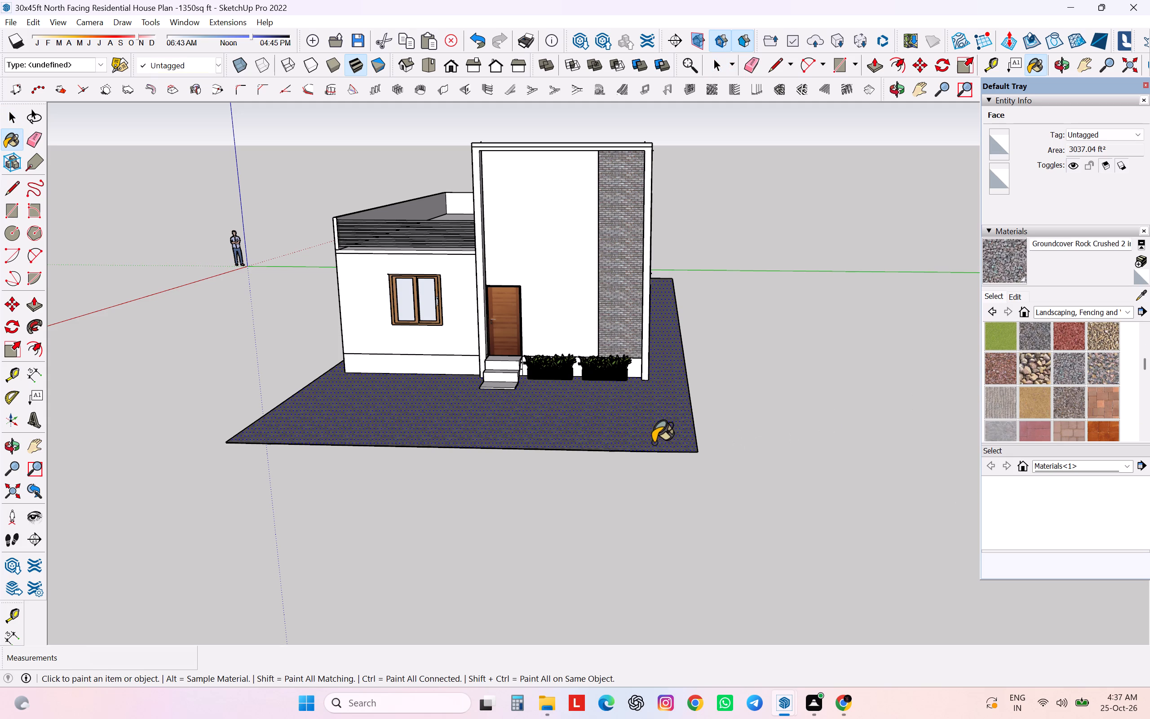
key("space")
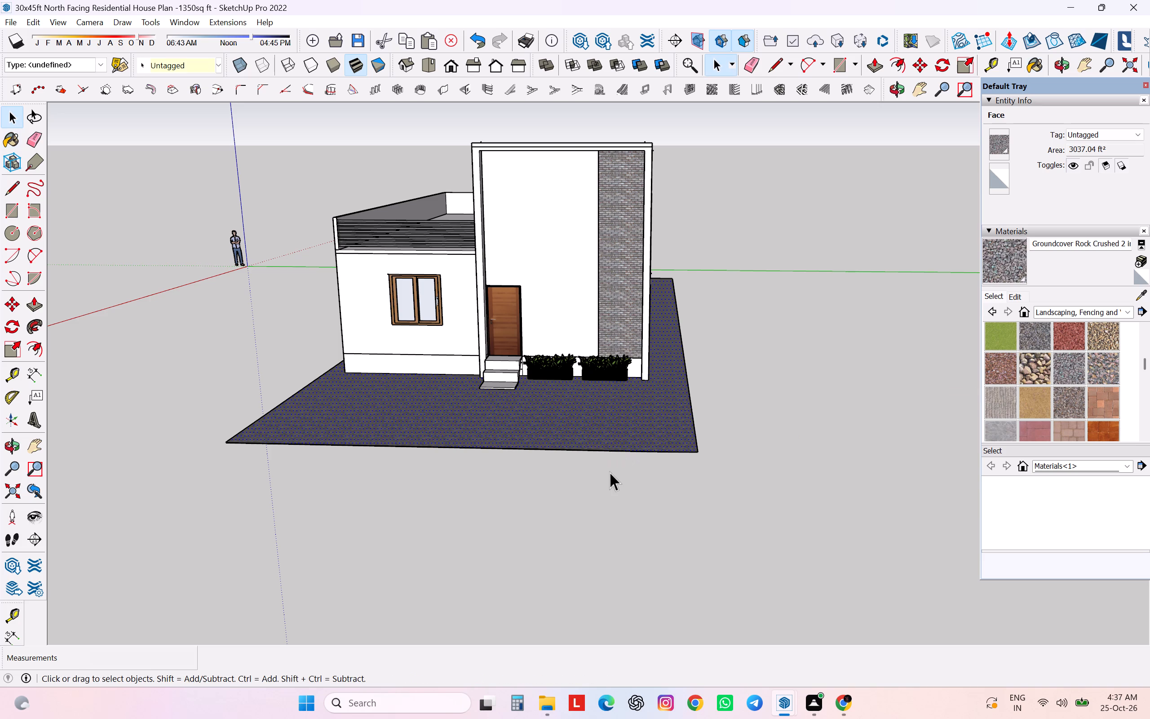
left_click(609, 472)
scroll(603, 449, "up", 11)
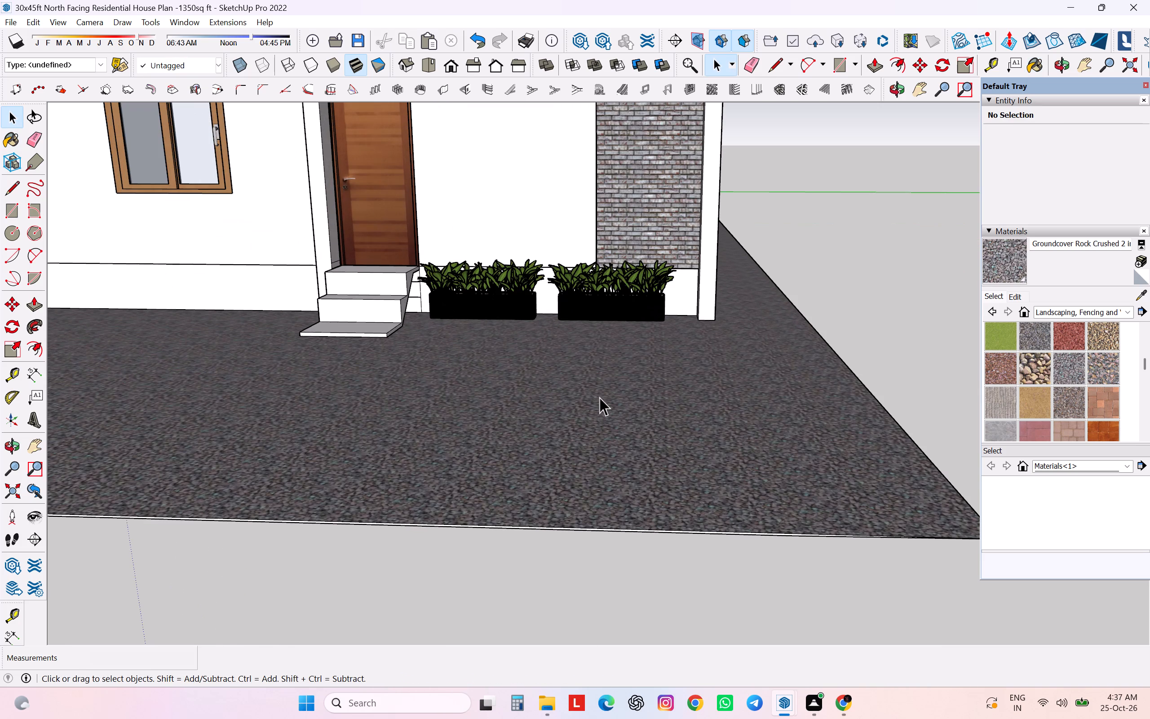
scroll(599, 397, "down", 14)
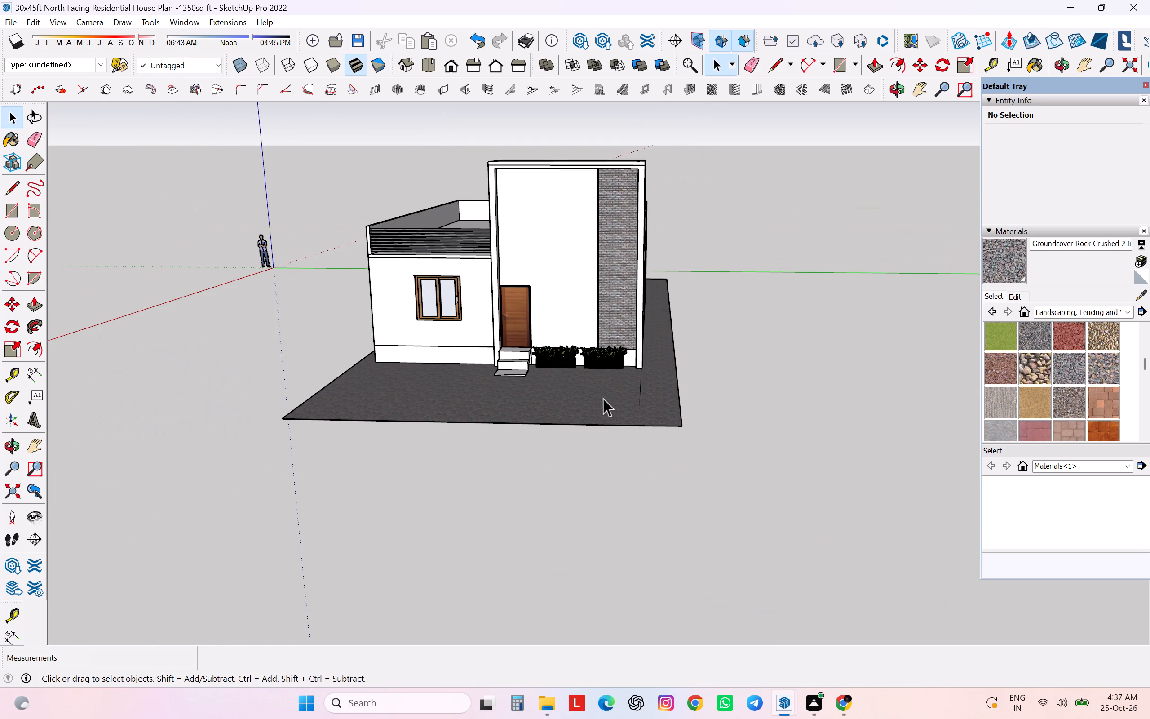
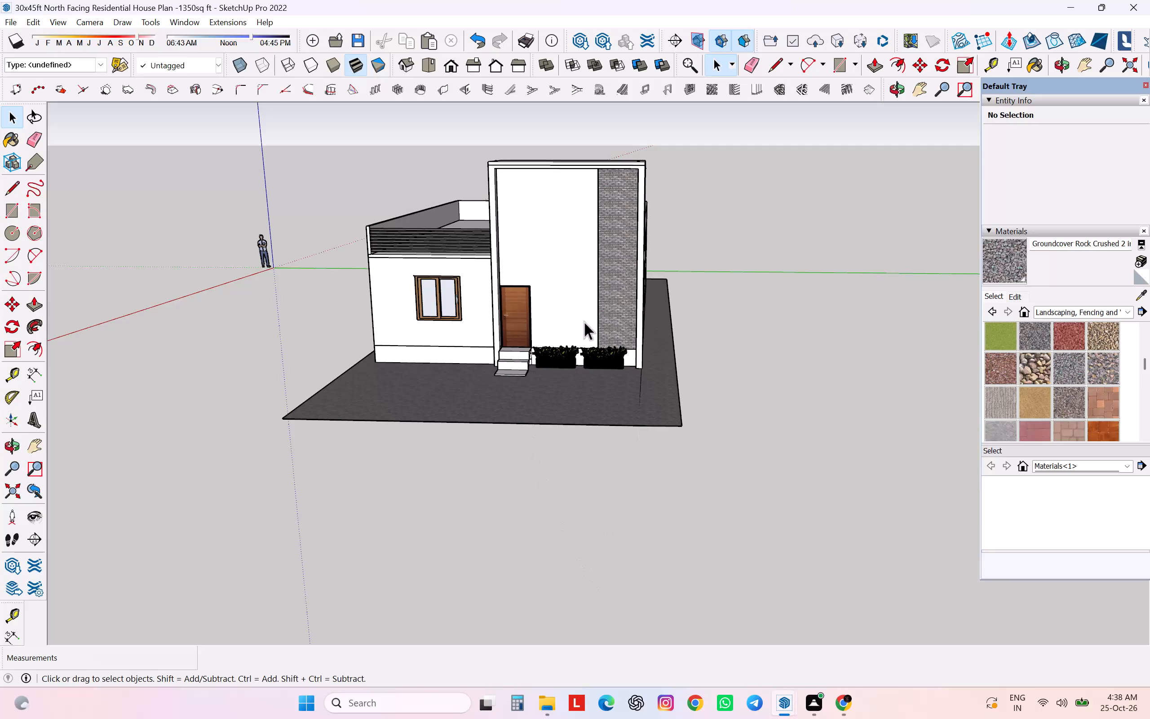
Inside the house group, draw an 8 in line across the top of the front frame's post beside the door, separating it from the beam.
left_click(607, 277)
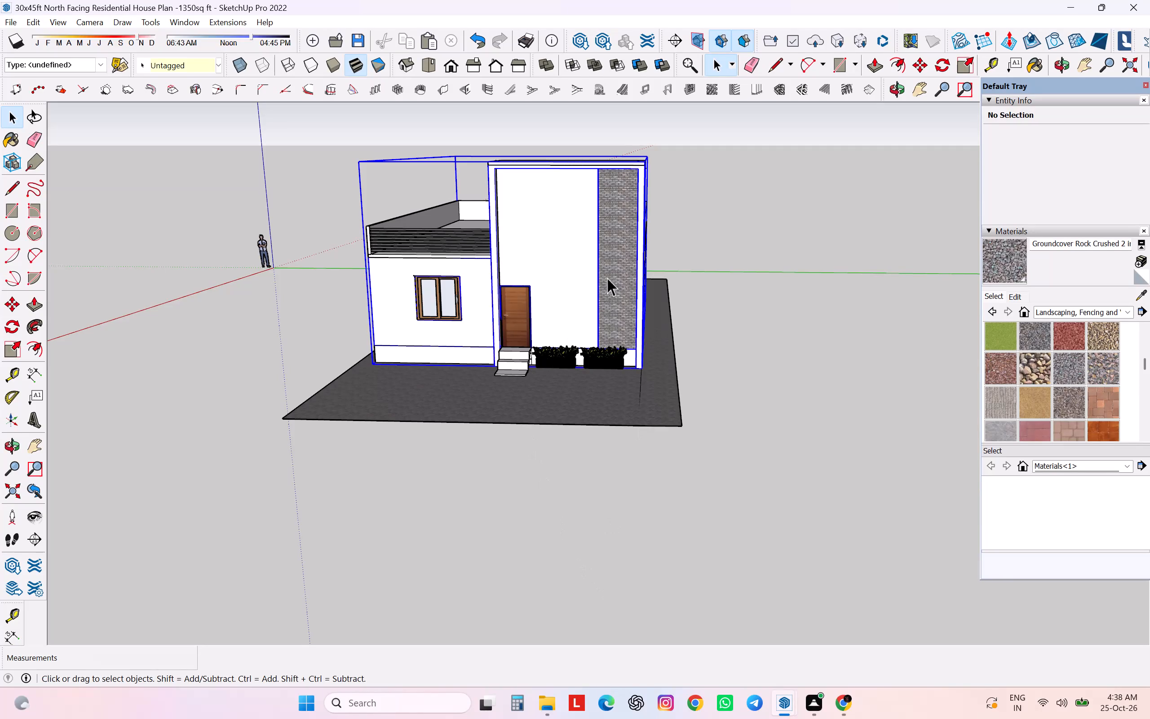
right_click(609, 283)
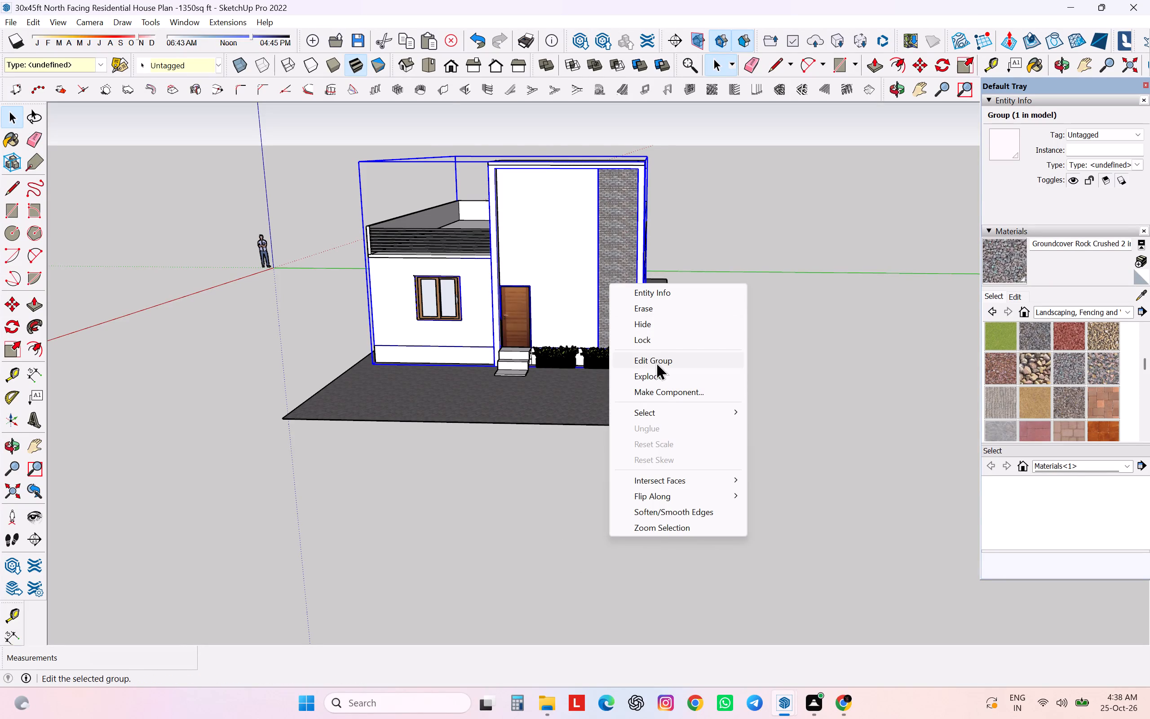
left_click(656, 362)
left_click(491, 253)
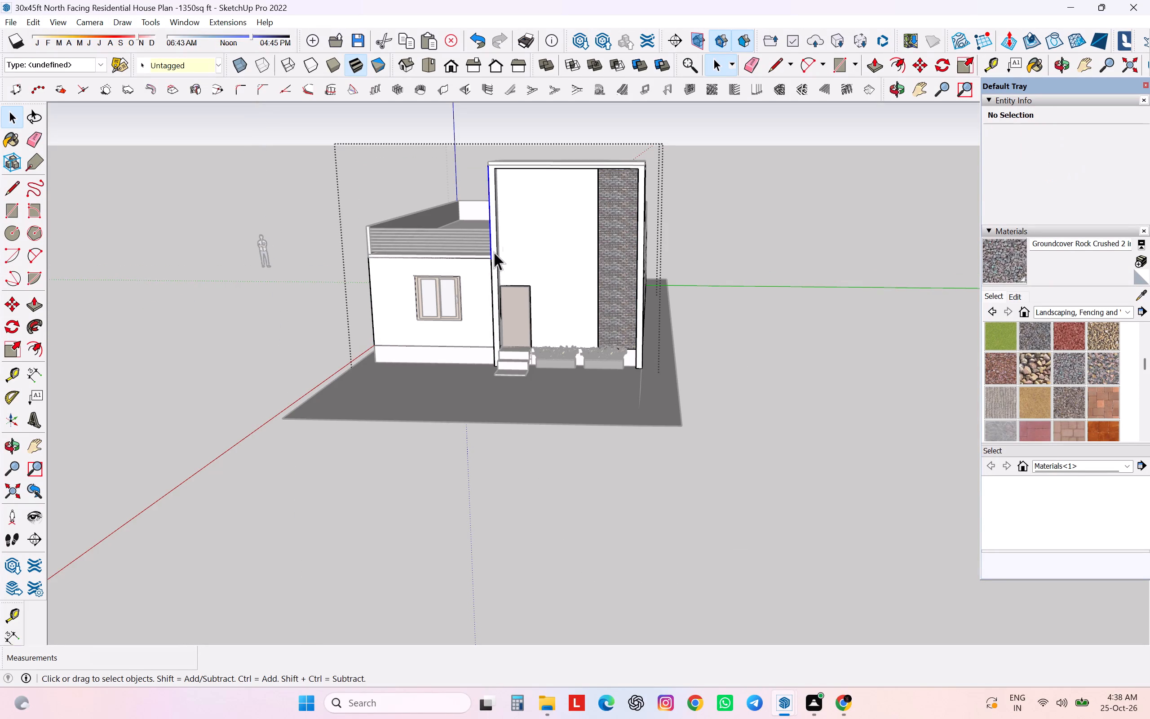
scroll(504, 247, "up", 6)
left_click(489, 262)
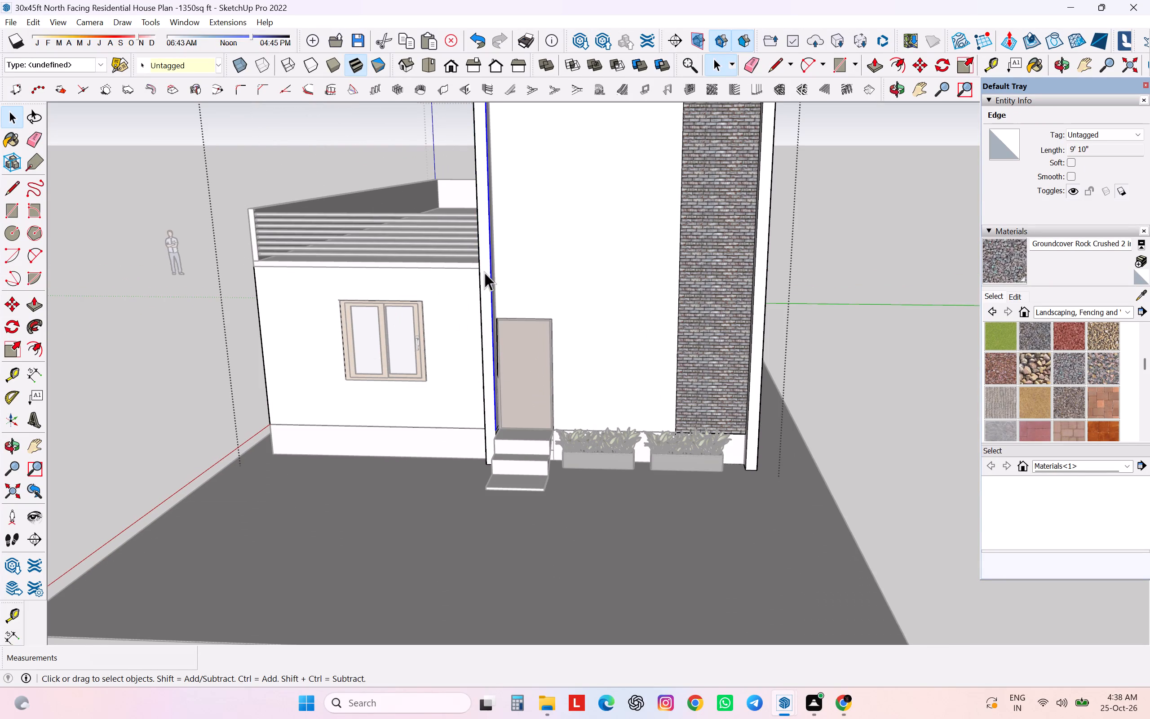
left_click(483, 274)
middle_click_drag(487, 275, 353, 308)
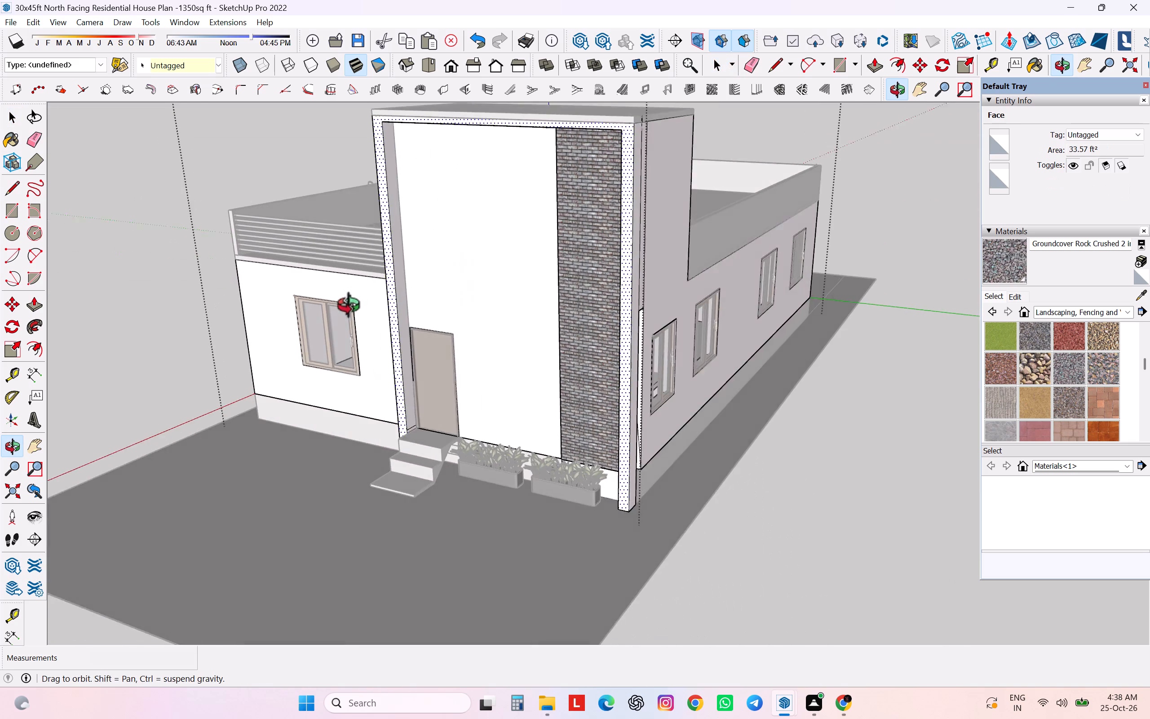
middle_click_drag(353, 308, 369, 333)
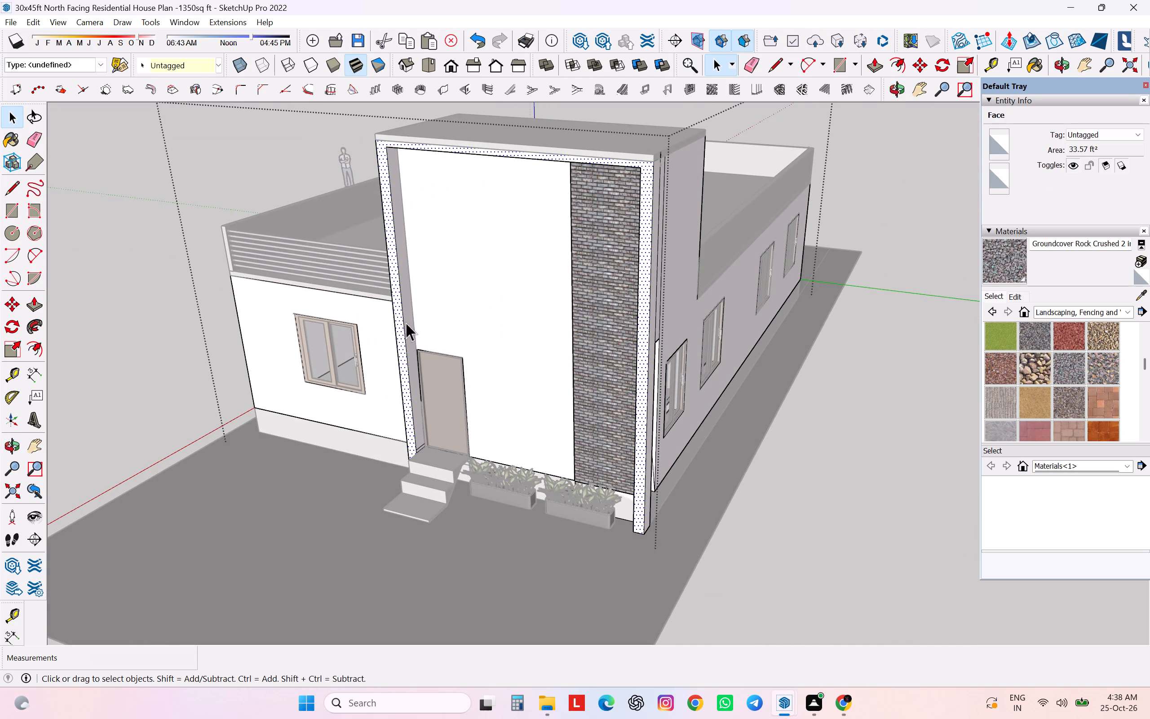
left_click(407, 258)
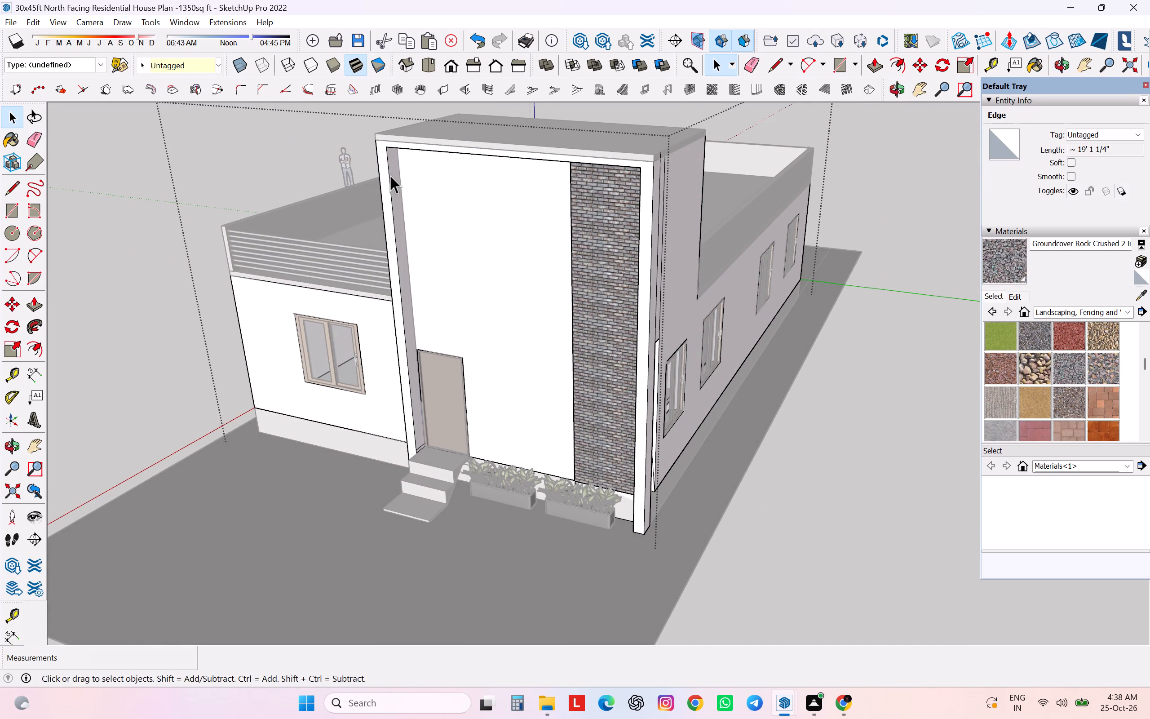
key("l")
left_click(388, 151)
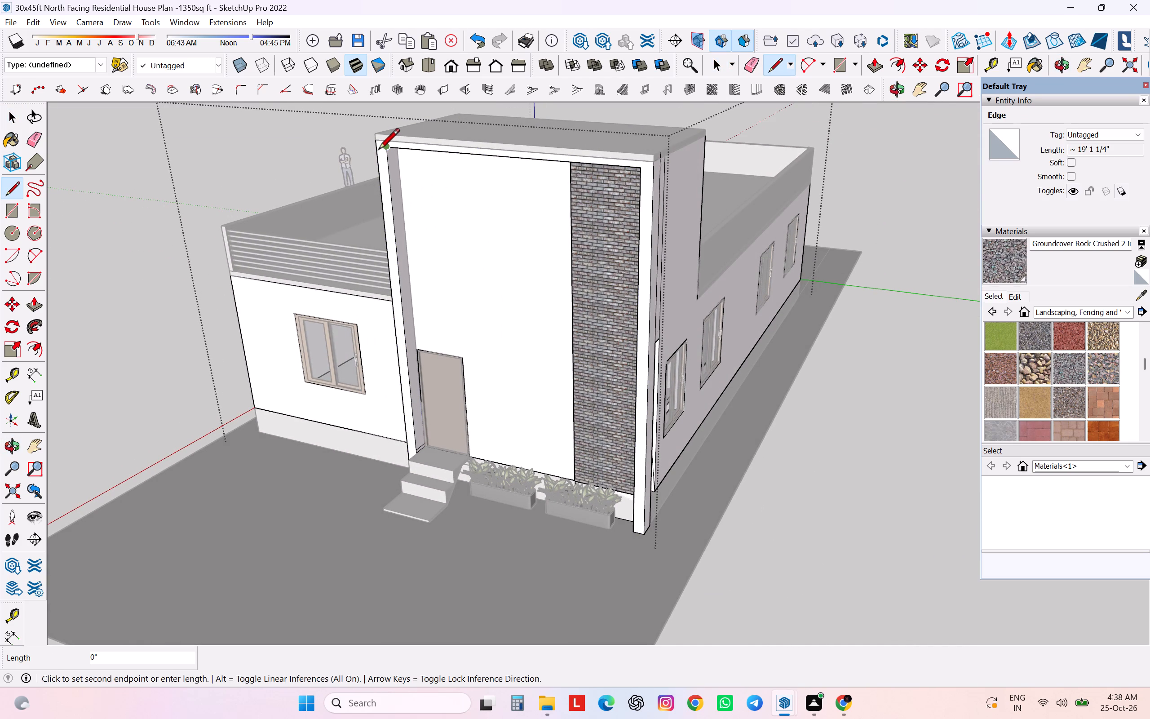
left_click(376, 151)
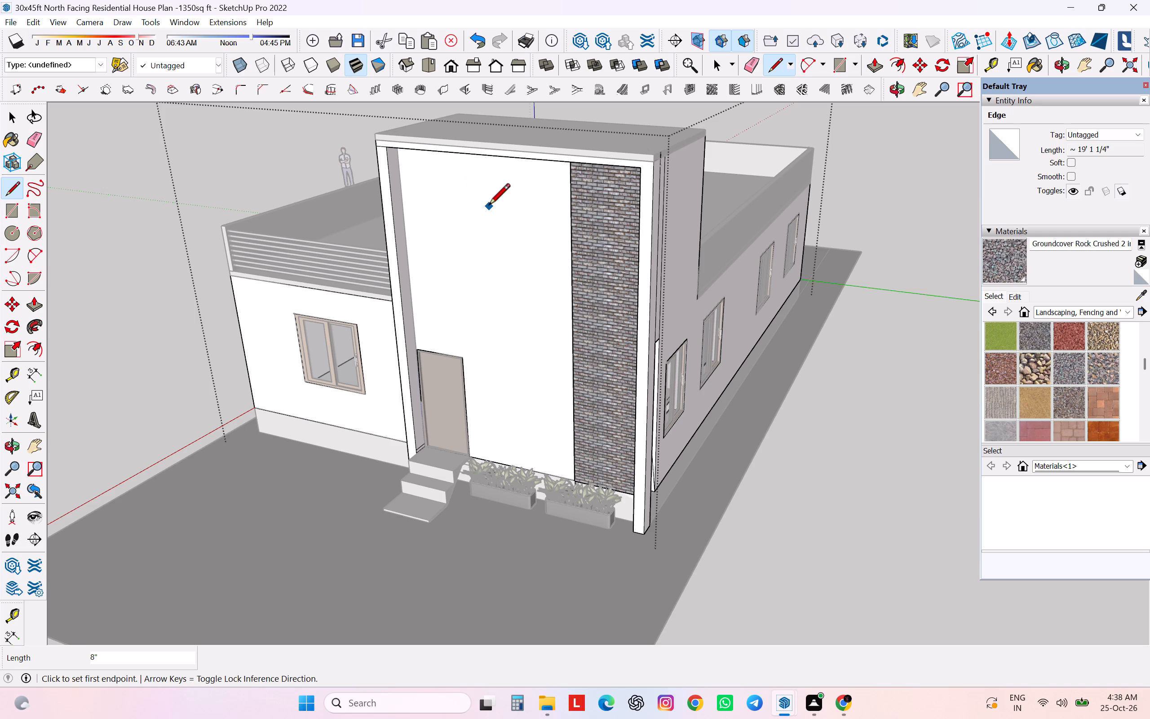
key("space")
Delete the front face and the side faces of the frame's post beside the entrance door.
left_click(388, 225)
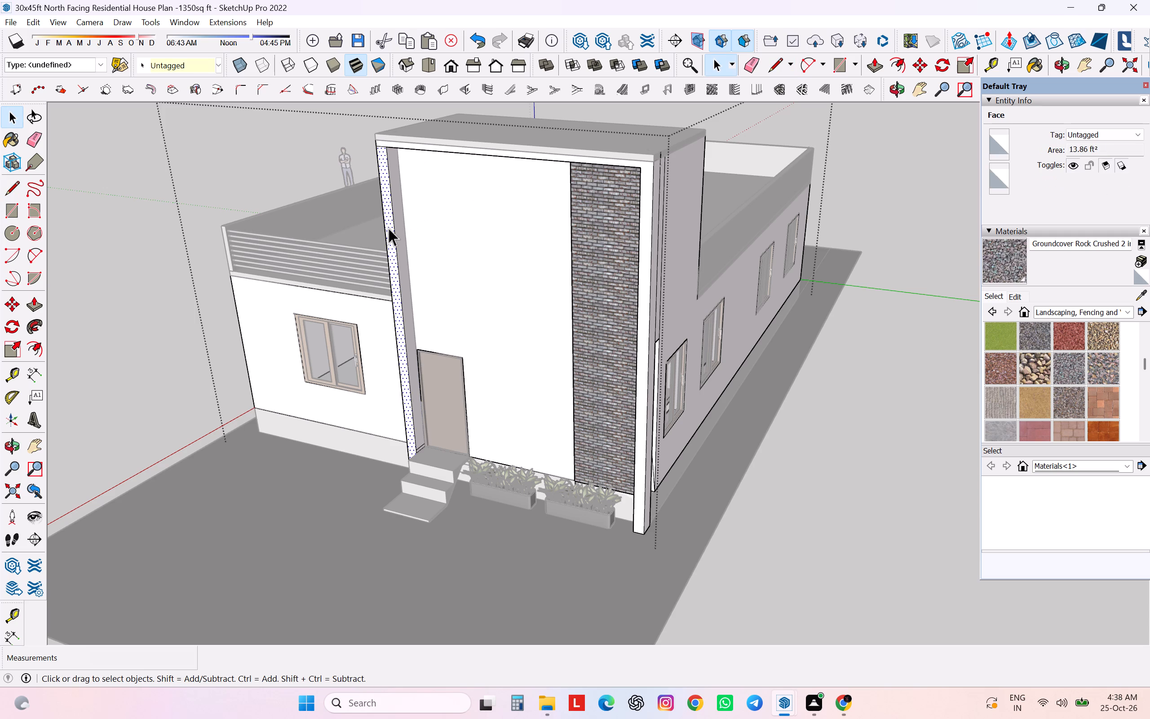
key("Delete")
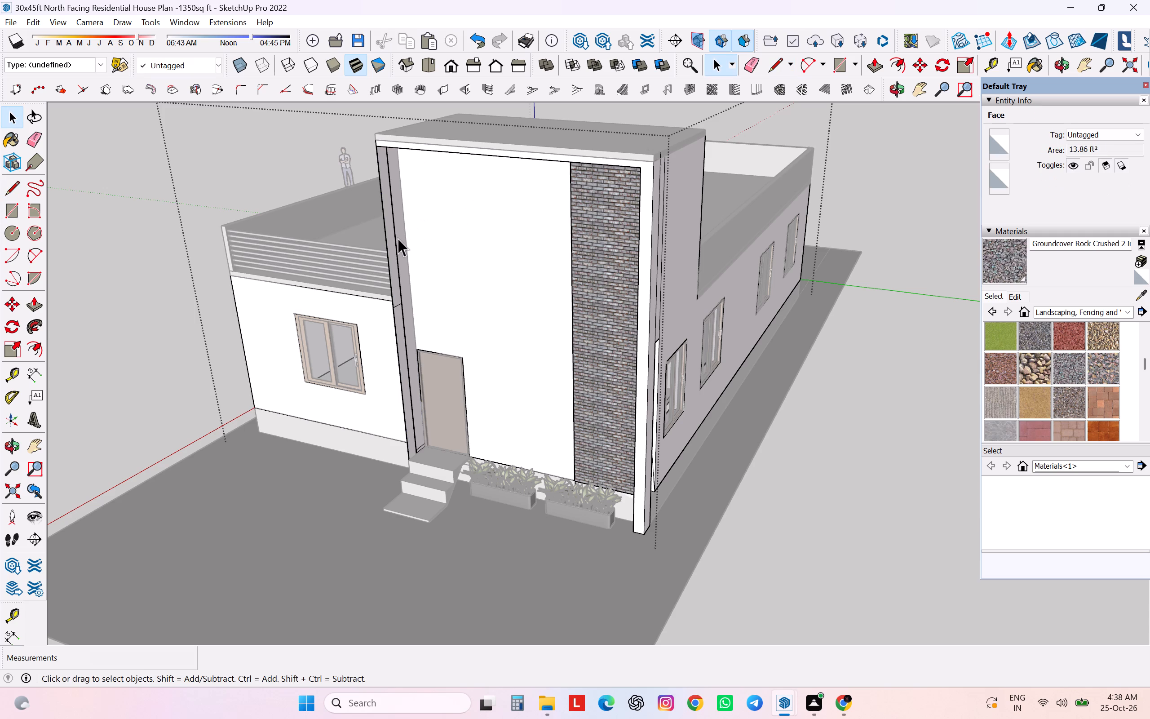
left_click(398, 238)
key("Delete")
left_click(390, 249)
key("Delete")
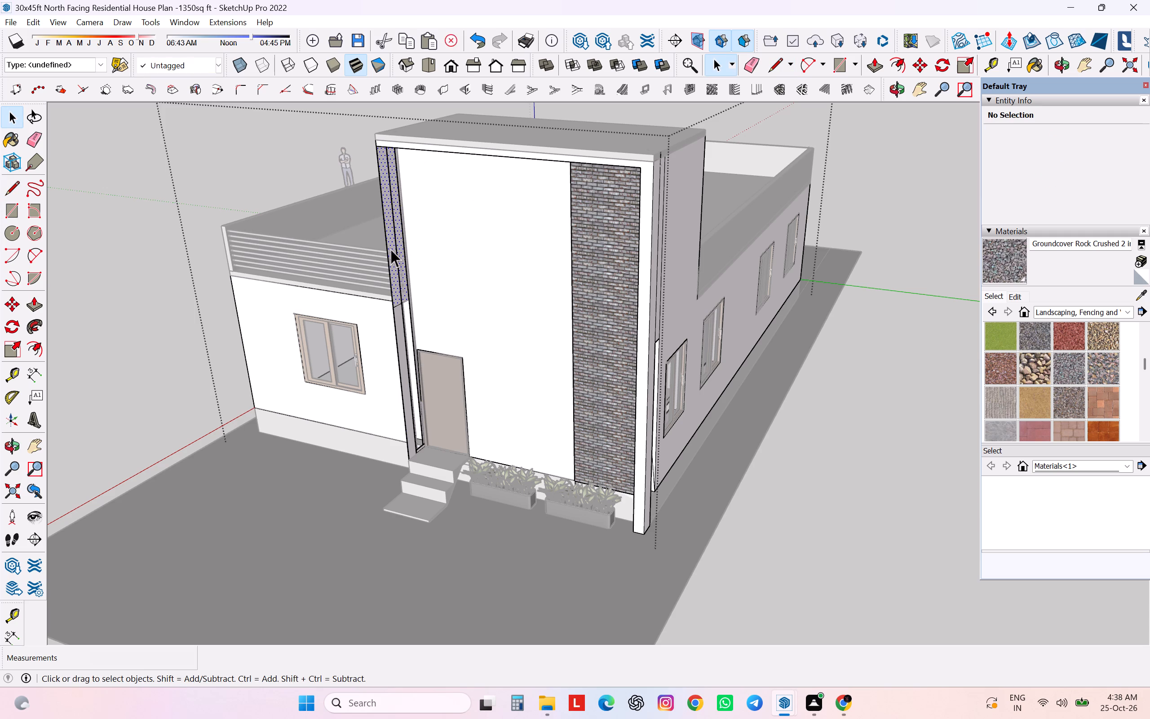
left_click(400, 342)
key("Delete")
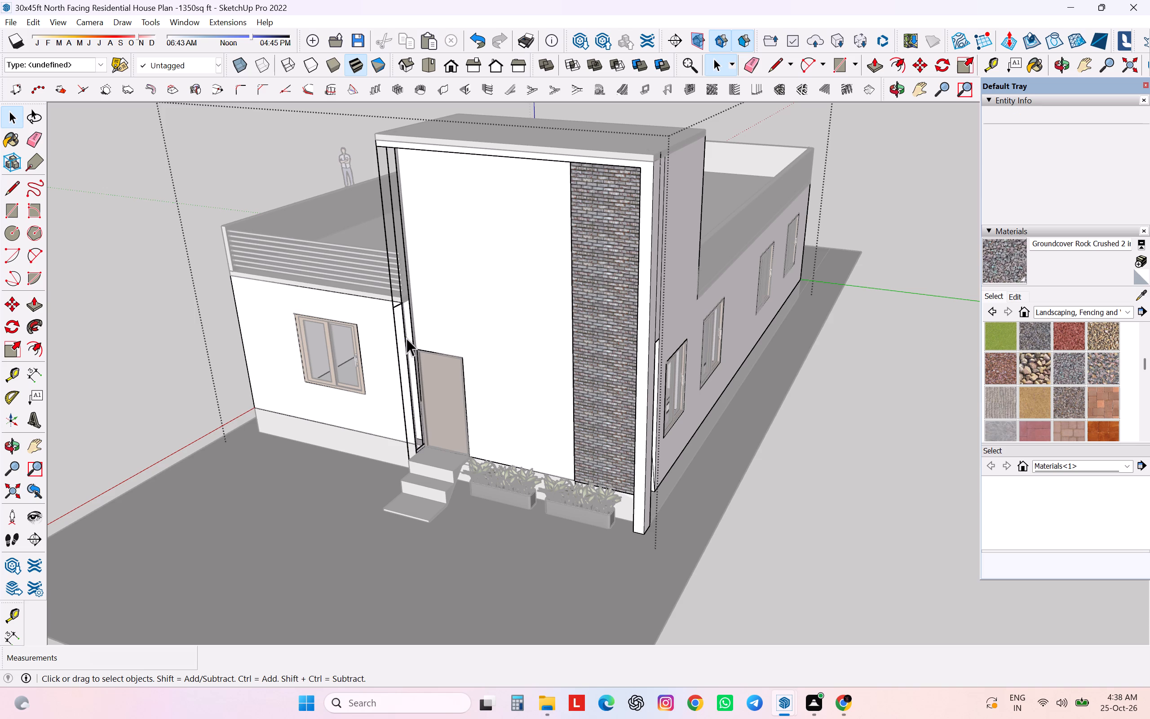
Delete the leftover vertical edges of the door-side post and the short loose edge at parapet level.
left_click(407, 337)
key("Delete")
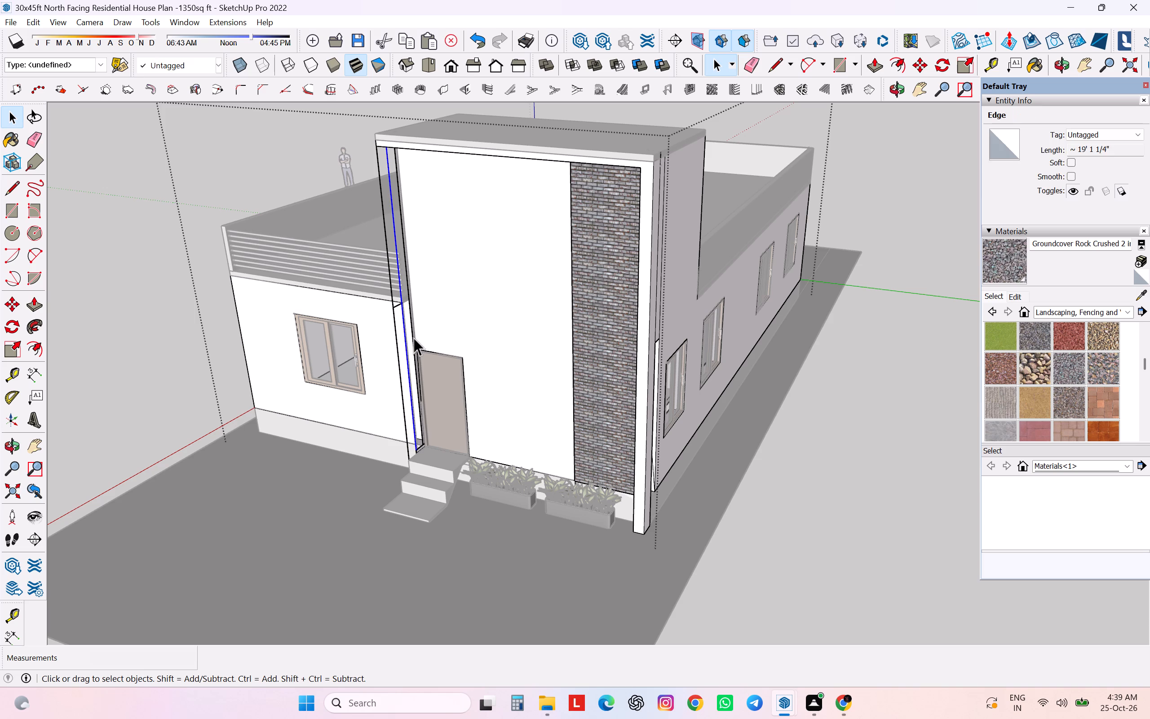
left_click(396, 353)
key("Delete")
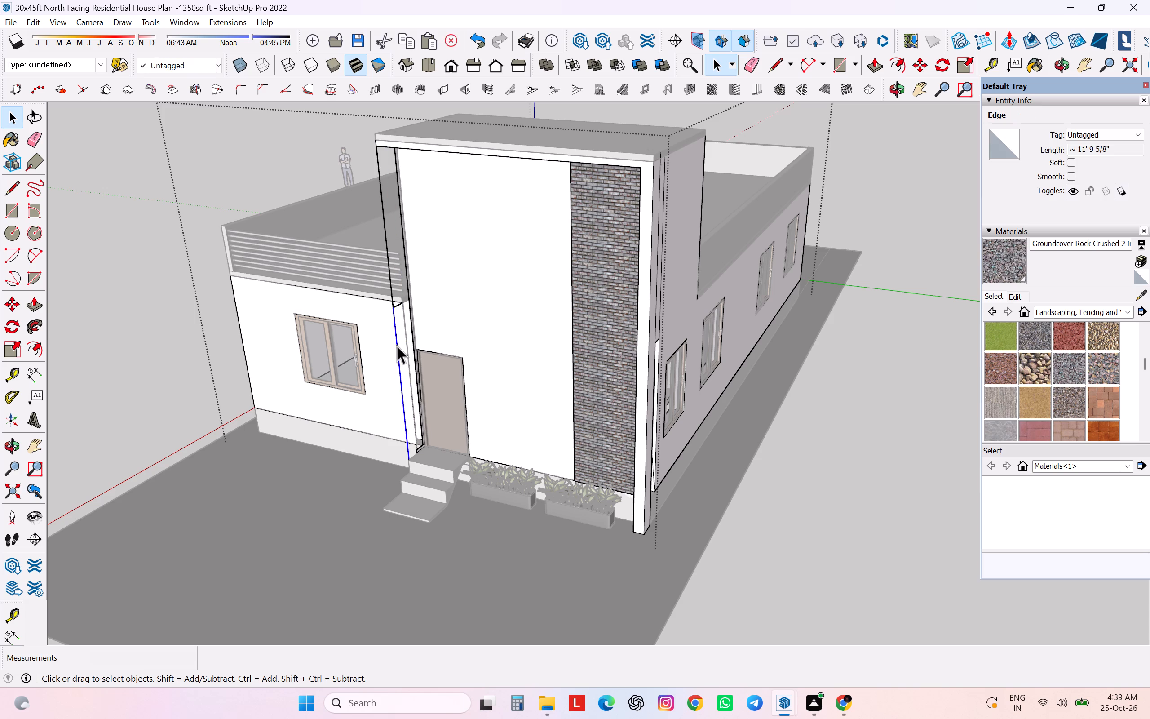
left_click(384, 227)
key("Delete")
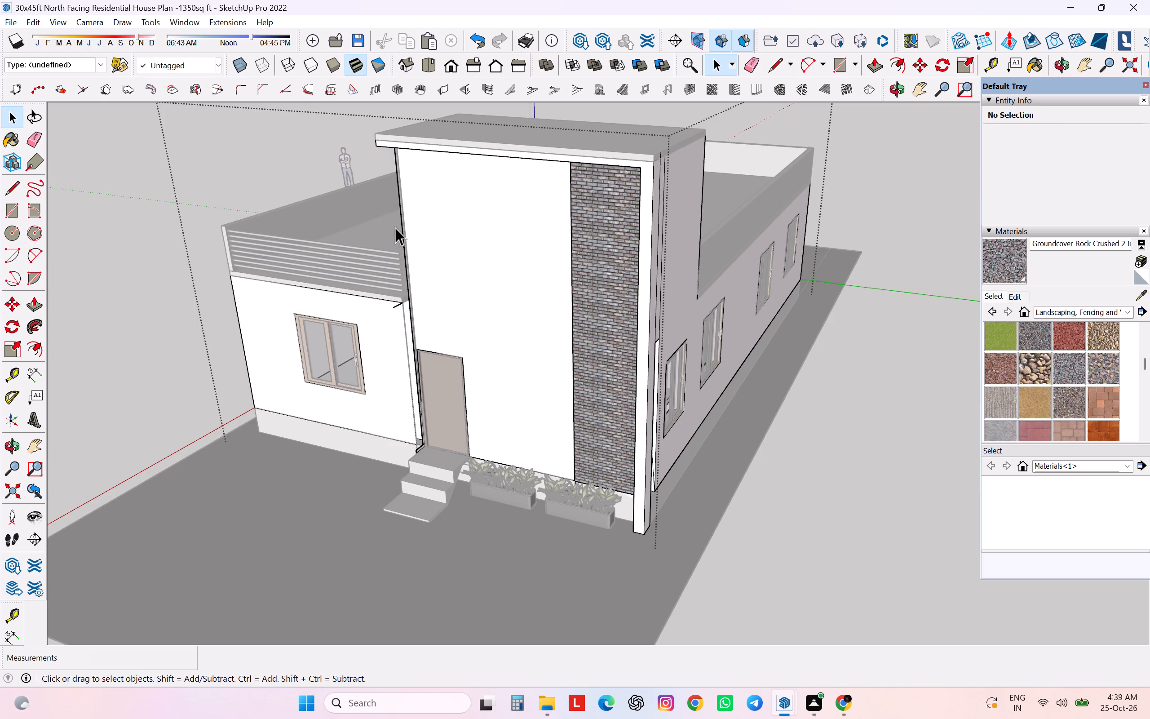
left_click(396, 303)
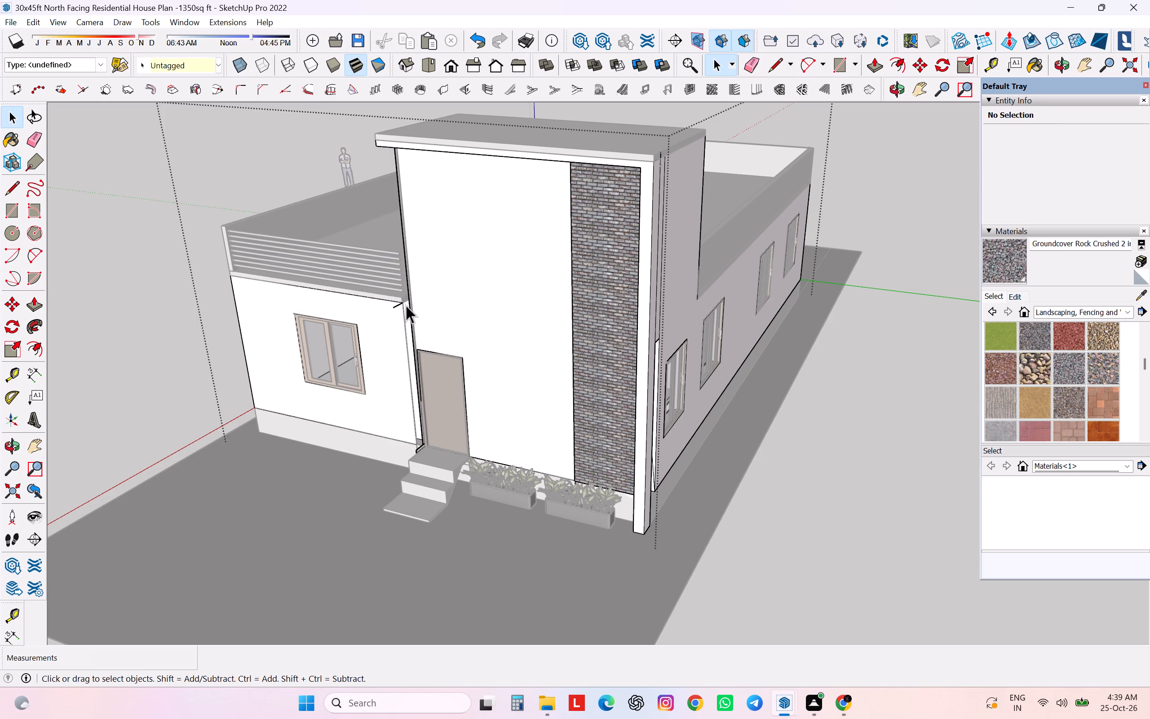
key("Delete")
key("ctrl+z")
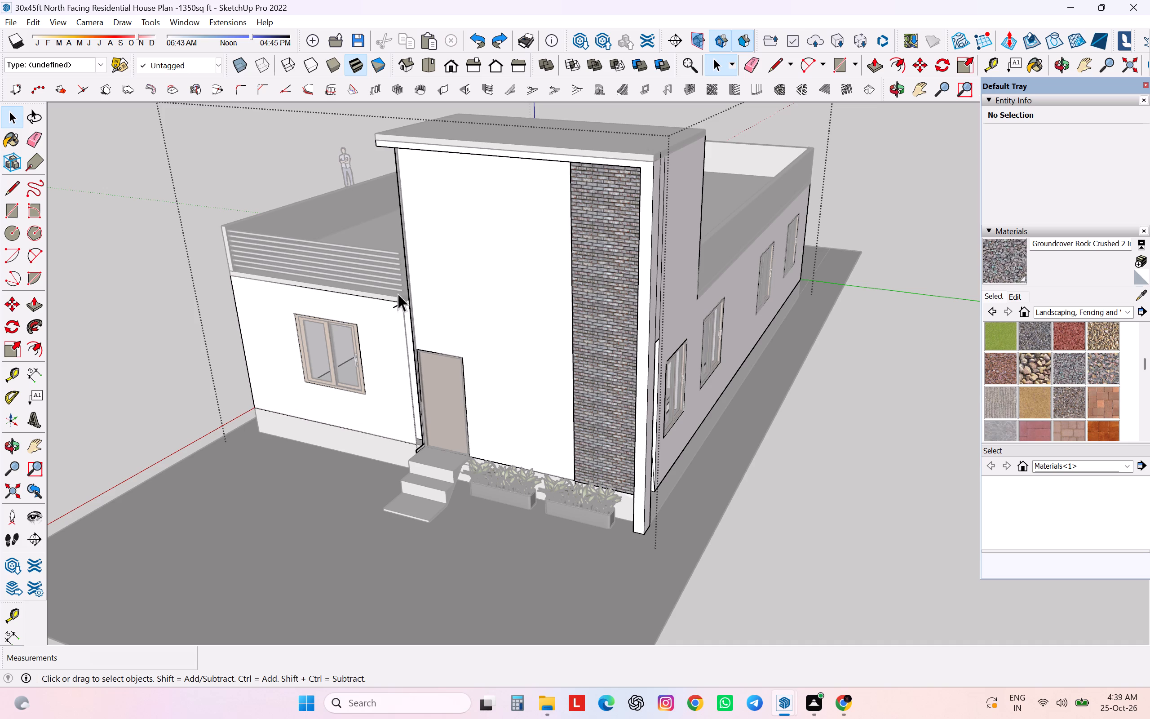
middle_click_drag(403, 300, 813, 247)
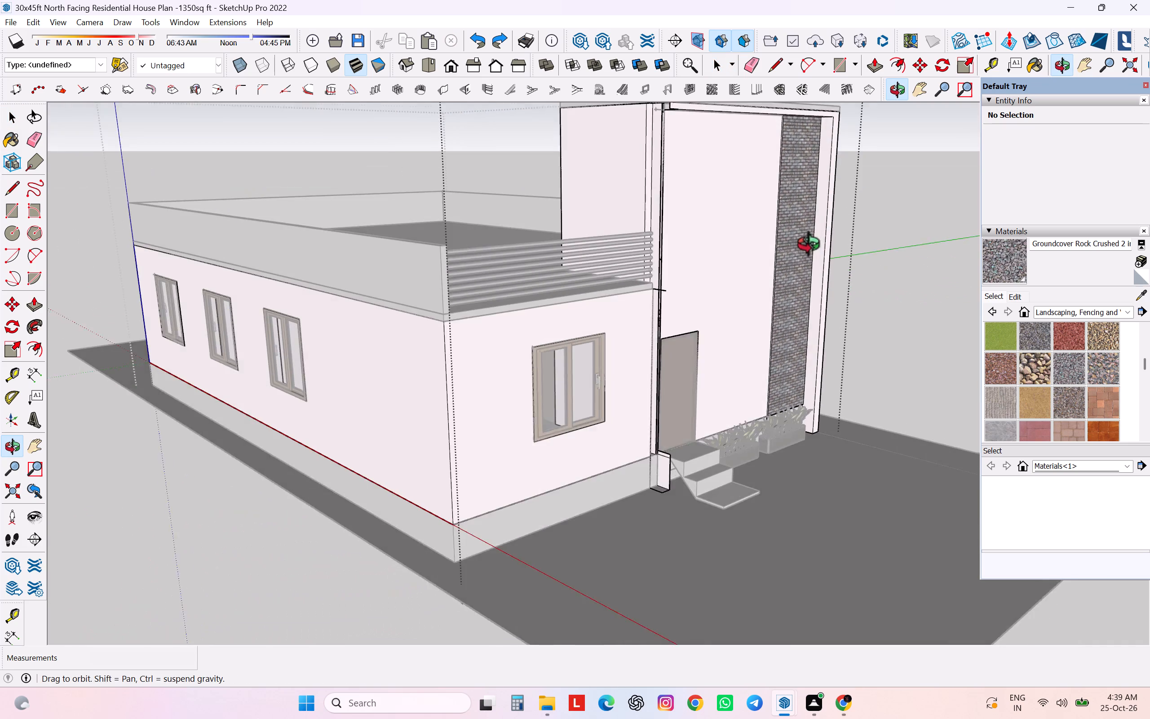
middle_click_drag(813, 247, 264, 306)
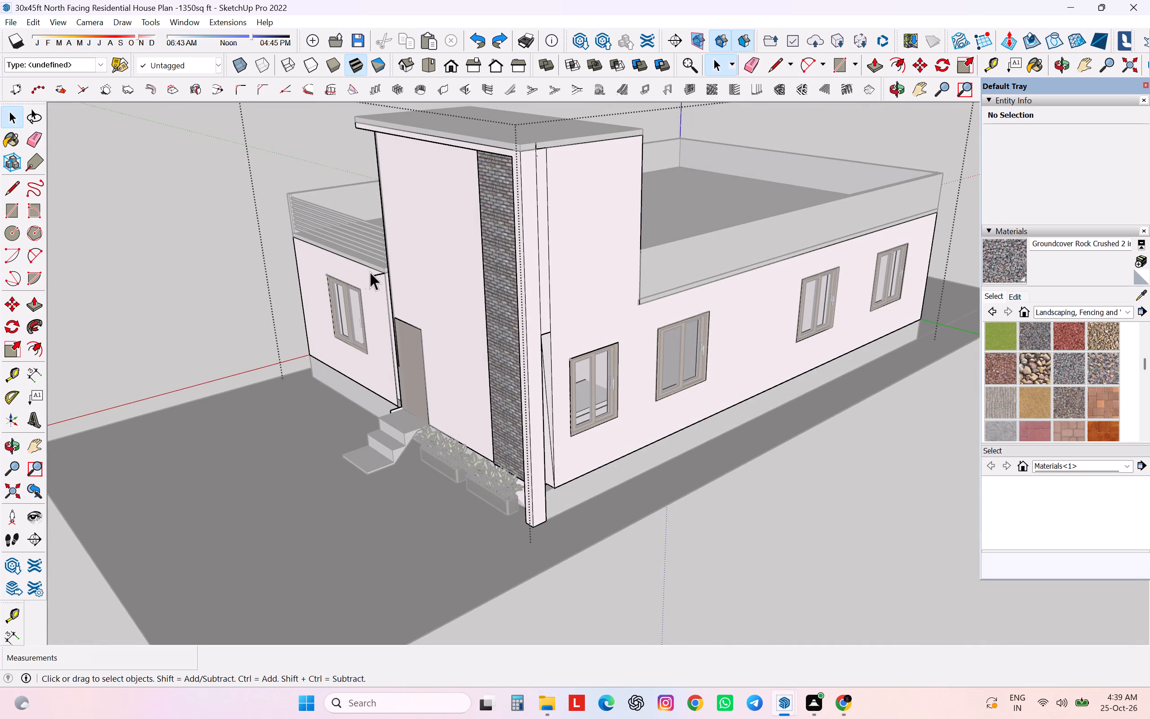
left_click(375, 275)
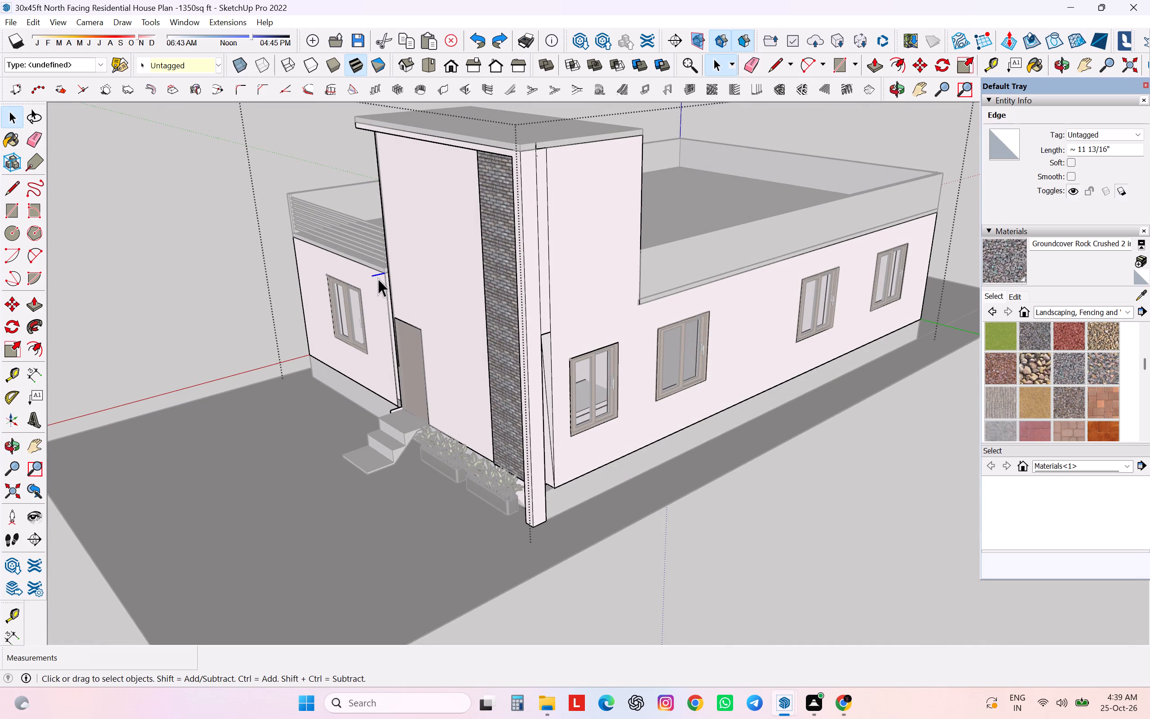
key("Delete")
Leave the house group and examine the facade, roof and upper frame corner around the removed door-side post.
middle_click_drag(392, 405, 397, 404)
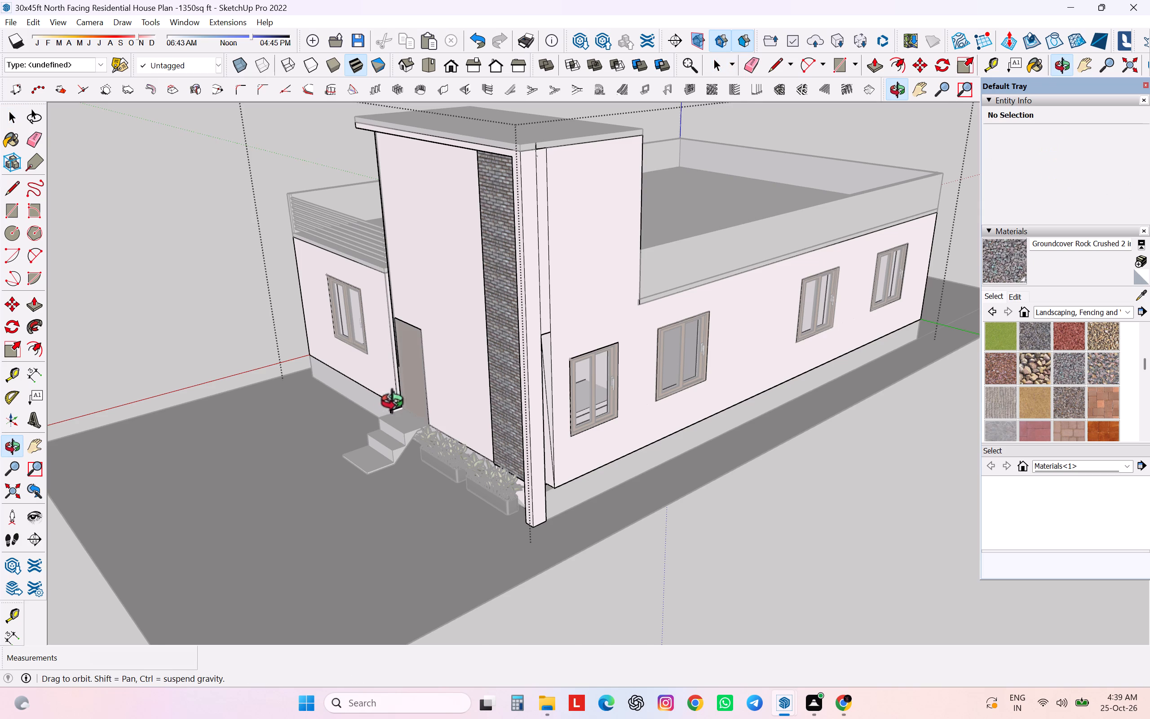
middle_click_drag(397, 404, 574, 370)
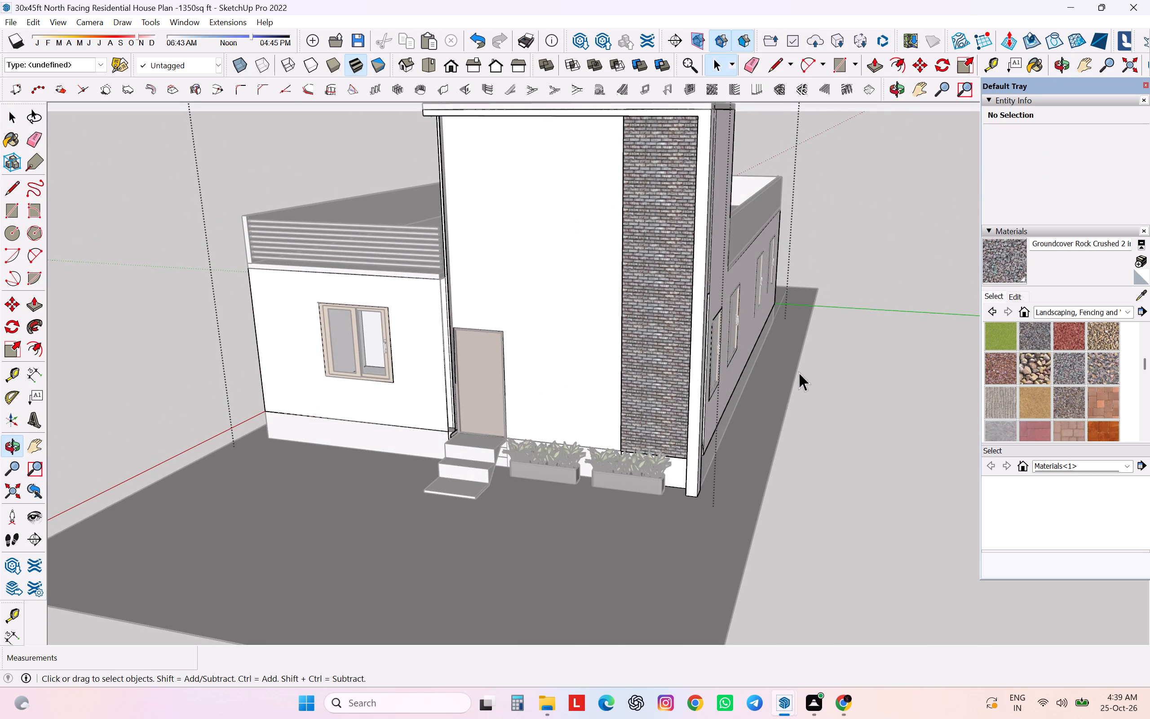
key("Escape")
left_click_drag(827, 407, 832, 408)
middle_click_drag(466, 453, 674, 401)
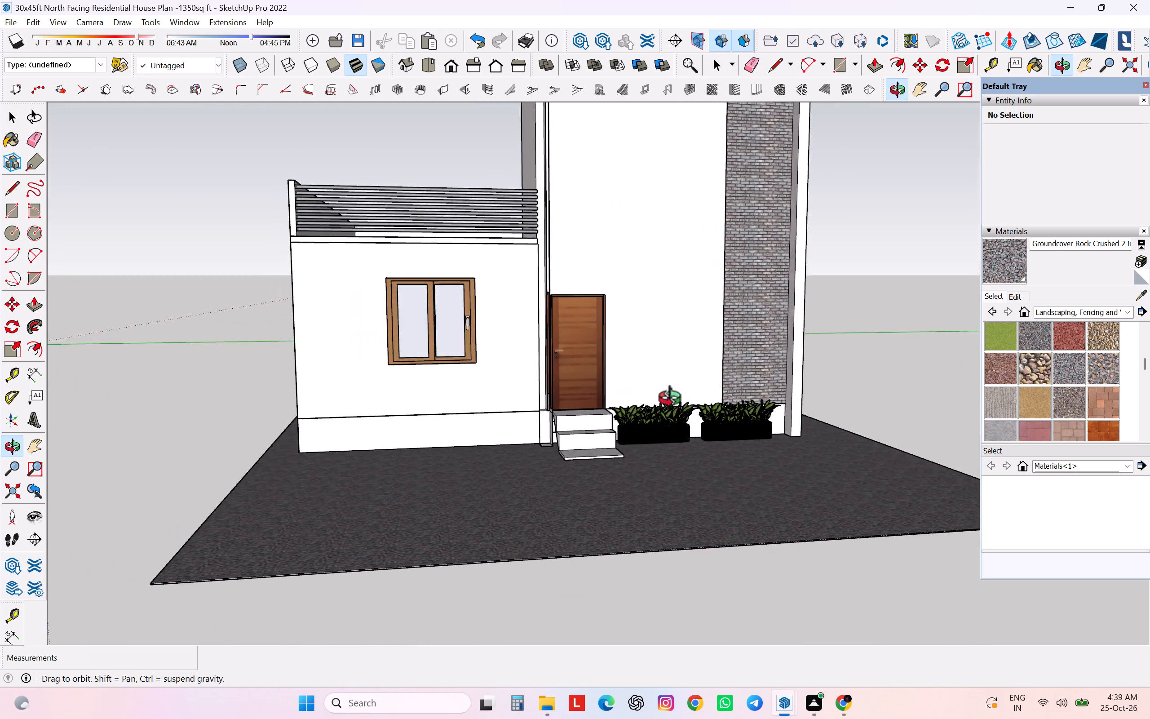
middle_click_drag(674, 401, 244, 497)
middle_click_drag(423, 432, 466, 385)
scroll(460, 368, "down", 3)
middle_click_drag(463, 368, 579, 393)
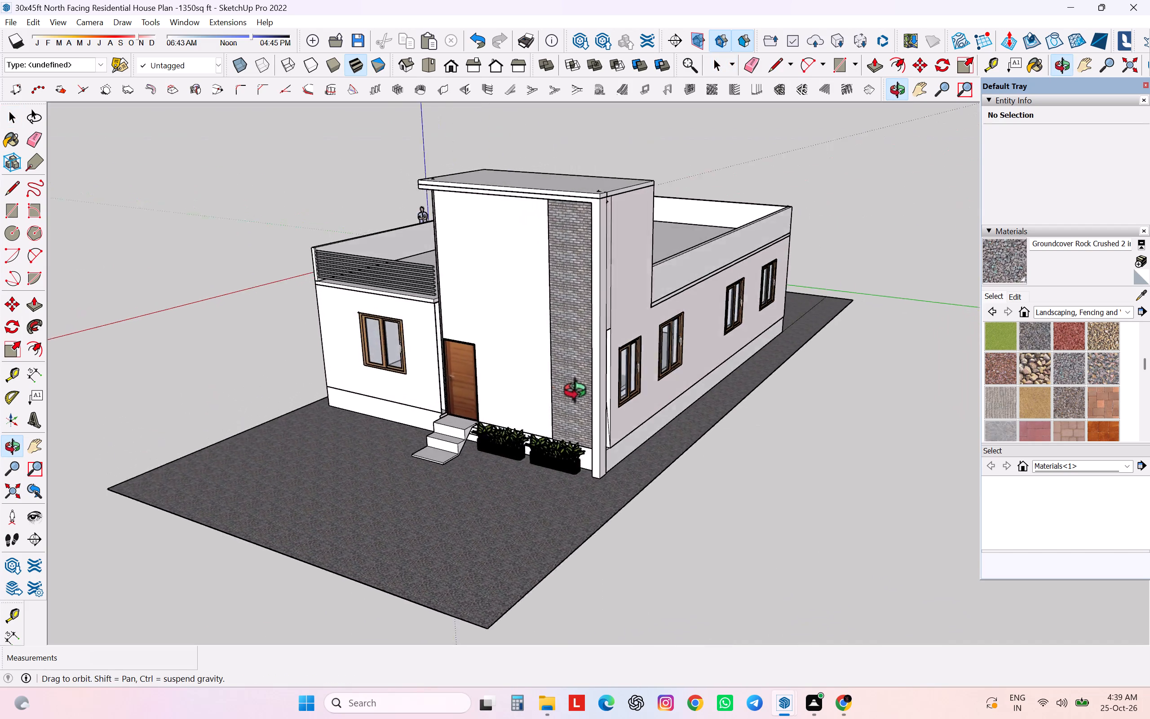
middle_click_drag(579, 393, 593, 381)
scroll(500, 407, "down", 1)
middle_click_drag(471, 419, 818, 473)
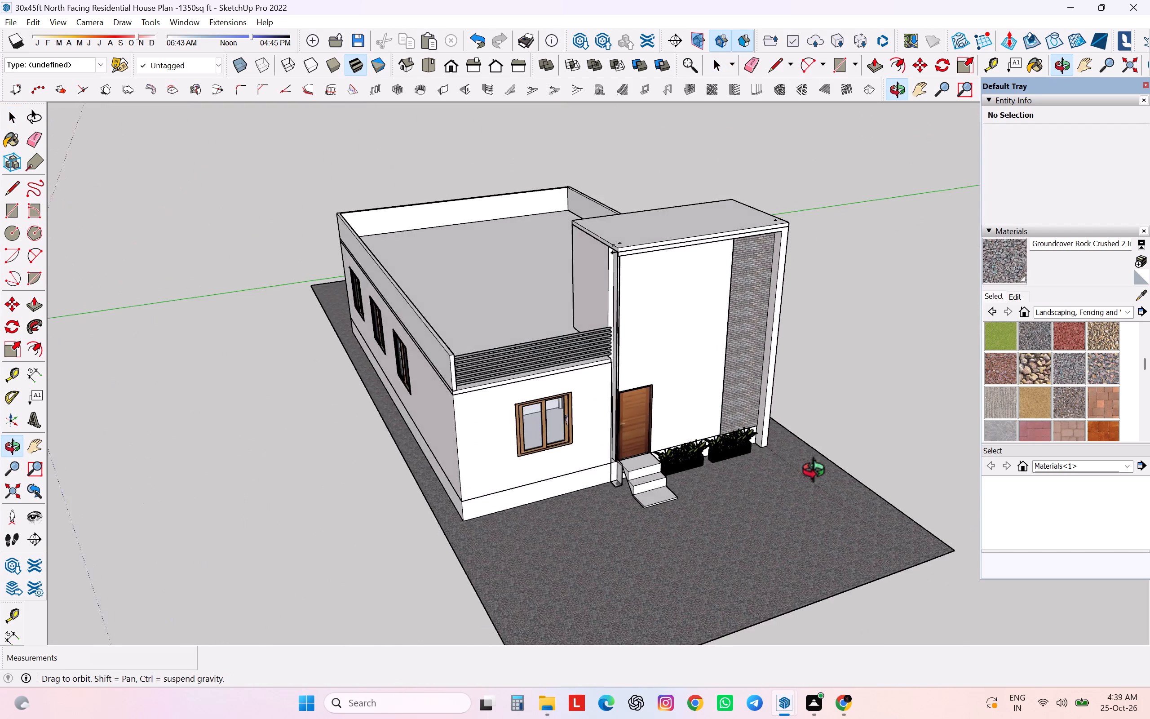
middle_click_drag(818, 473, 851, 473)
scroll(703, 290, "up", 8)
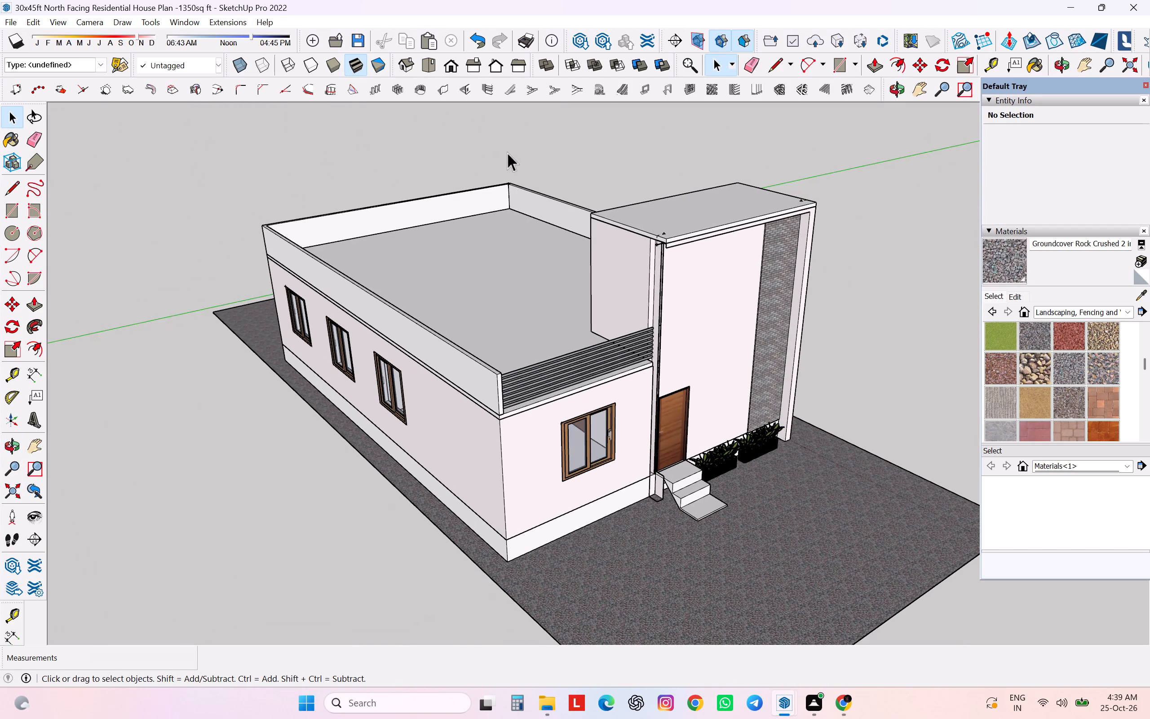
scroll(633, 263, "up", 6)
scroll(672, 292, "up", 6)
middle_click_drag(672, 270, 495, 252)
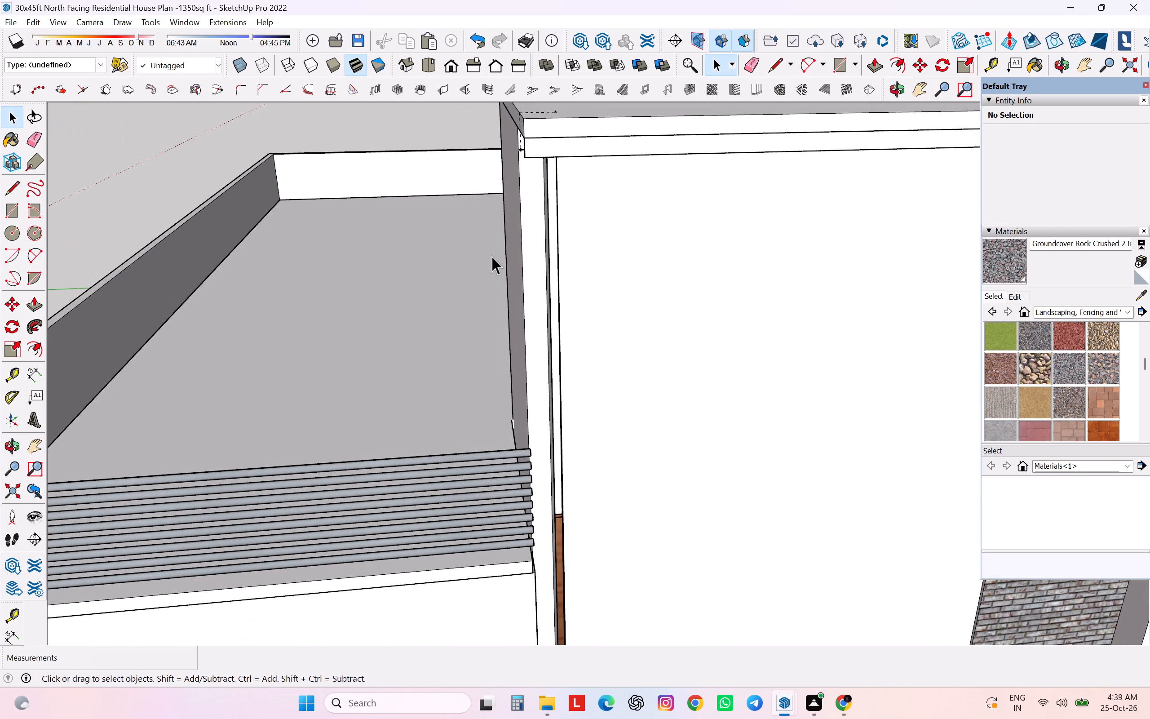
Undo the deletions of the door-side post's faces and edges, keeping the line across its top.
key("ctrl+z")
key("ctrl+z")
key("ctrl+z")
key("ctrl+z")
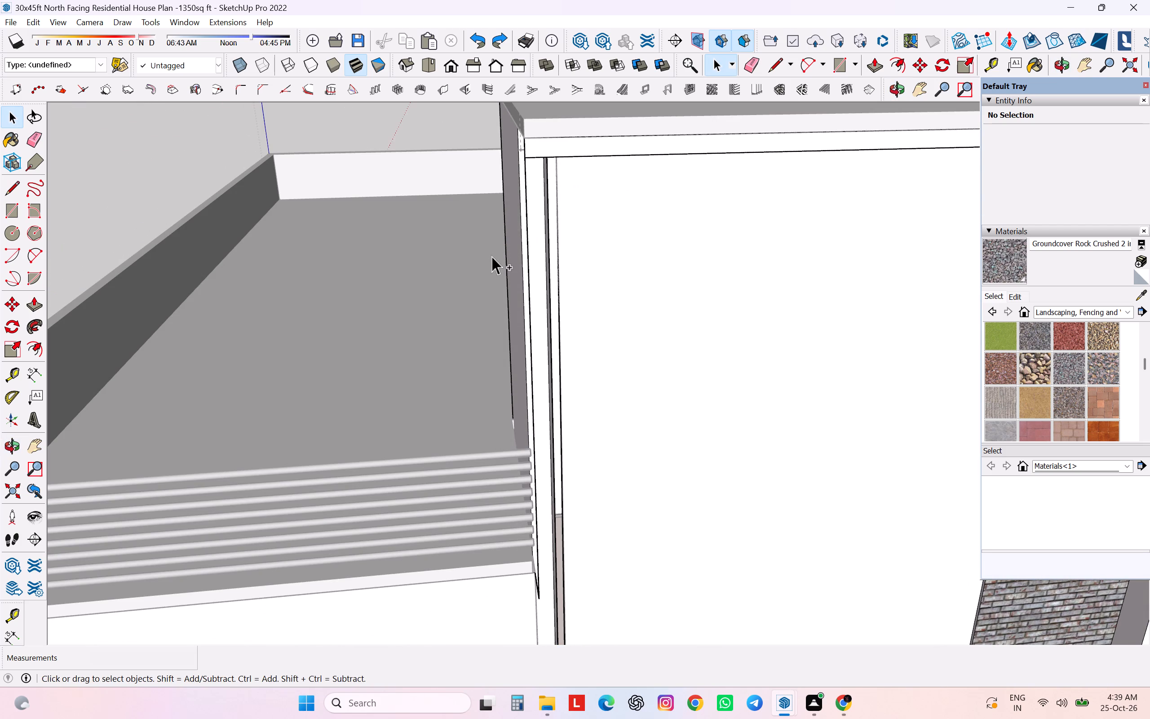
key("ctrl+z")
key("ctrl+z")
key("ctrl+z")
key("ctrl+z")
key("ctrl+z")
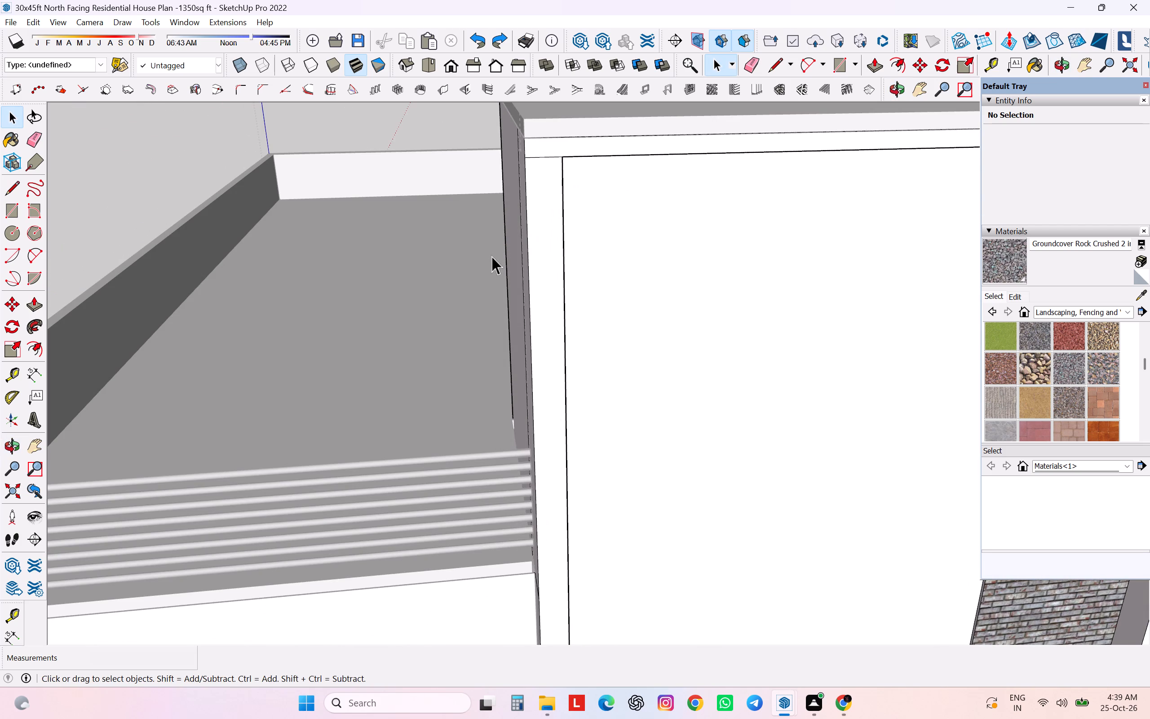
Delete the door-side post's front face together with its bounding edges.
scroll(525, 205, "down", 3)
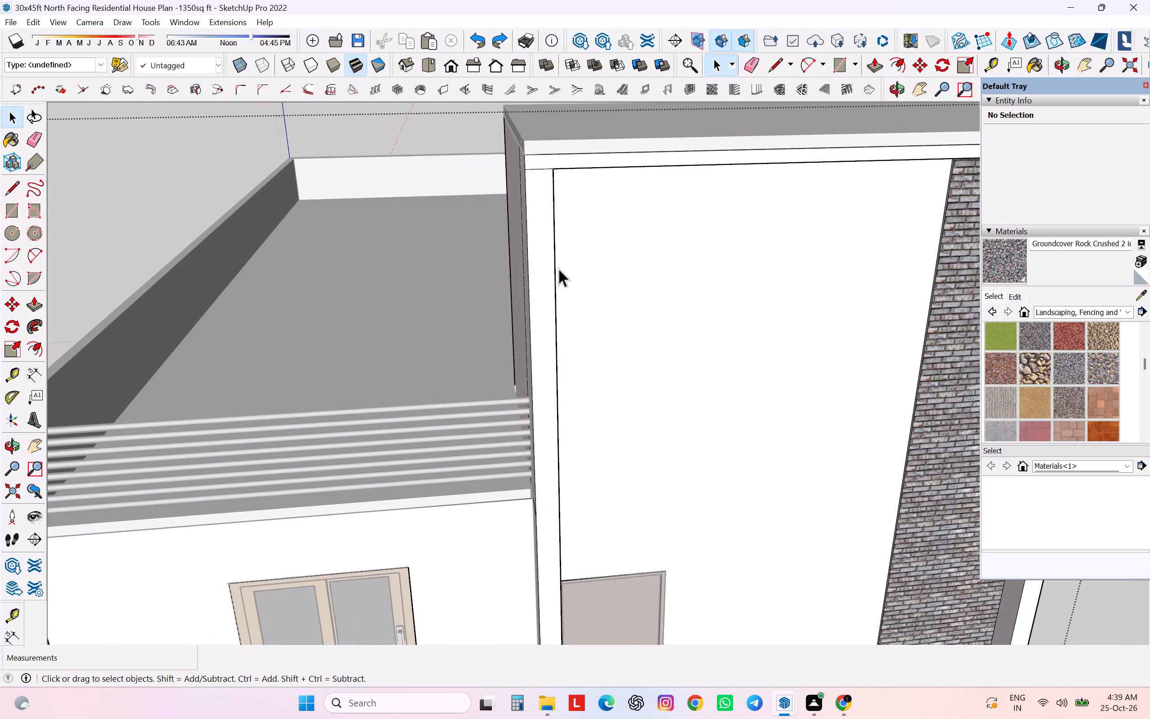
left_click(546, 270)
triple_click(546, 270)
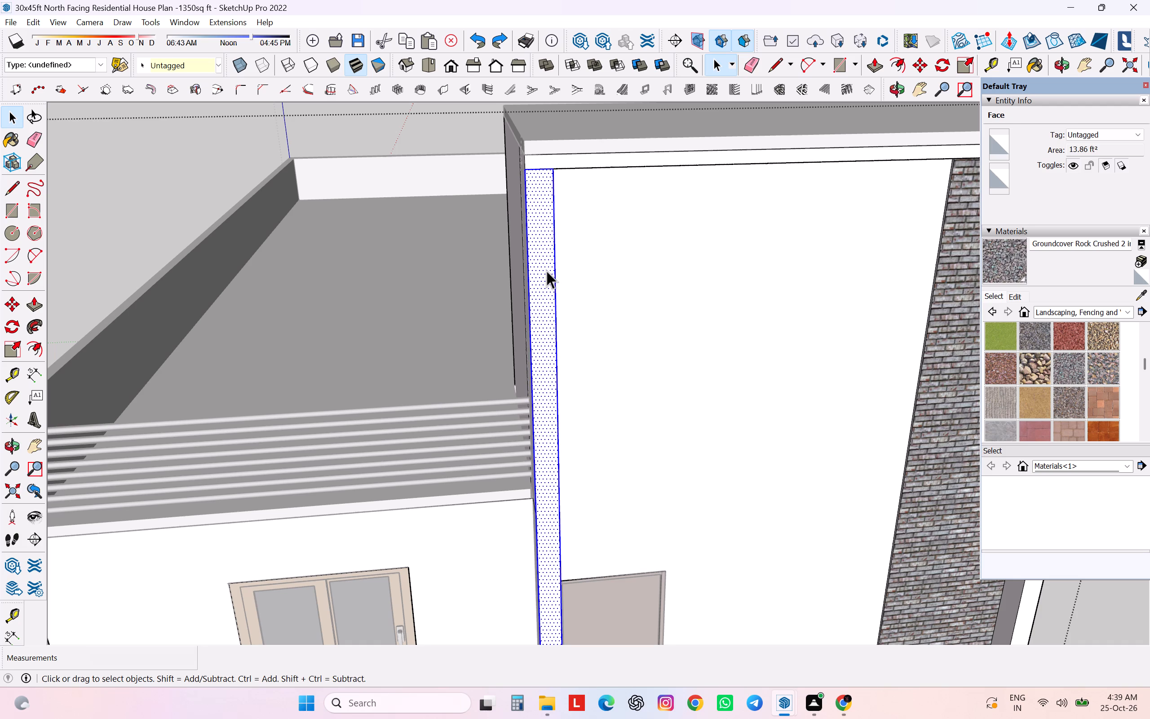
left_click(469, 268)
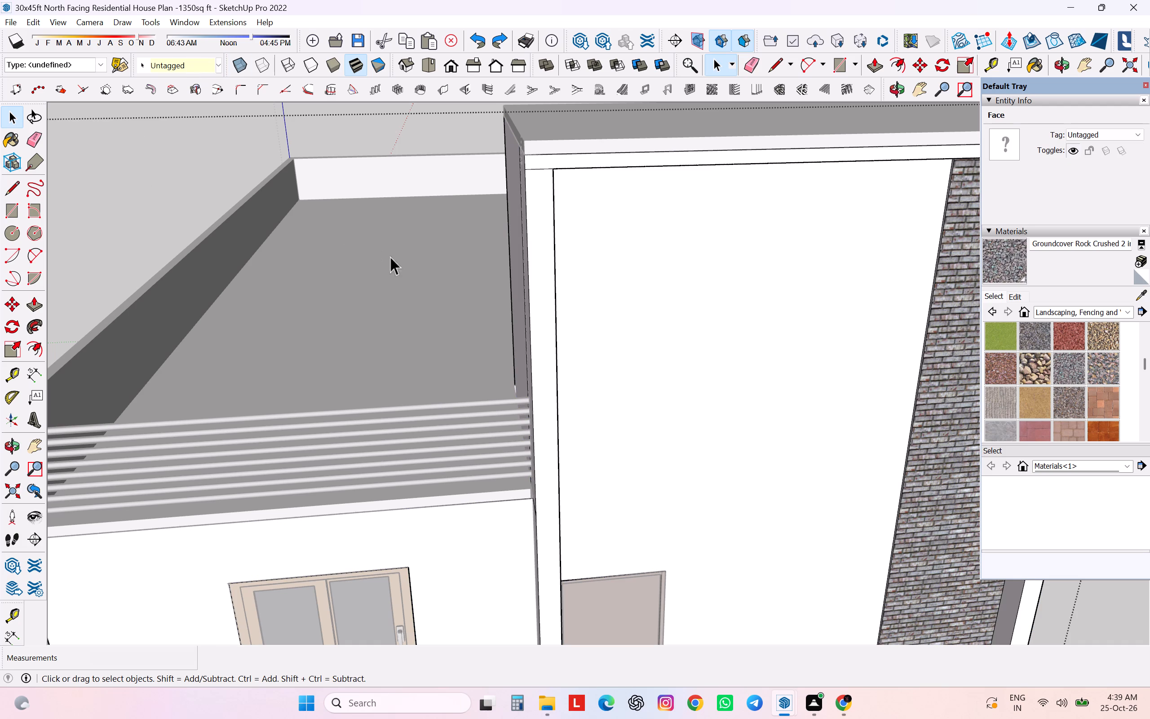
left_click(532, 307)
left_click(532, 307)
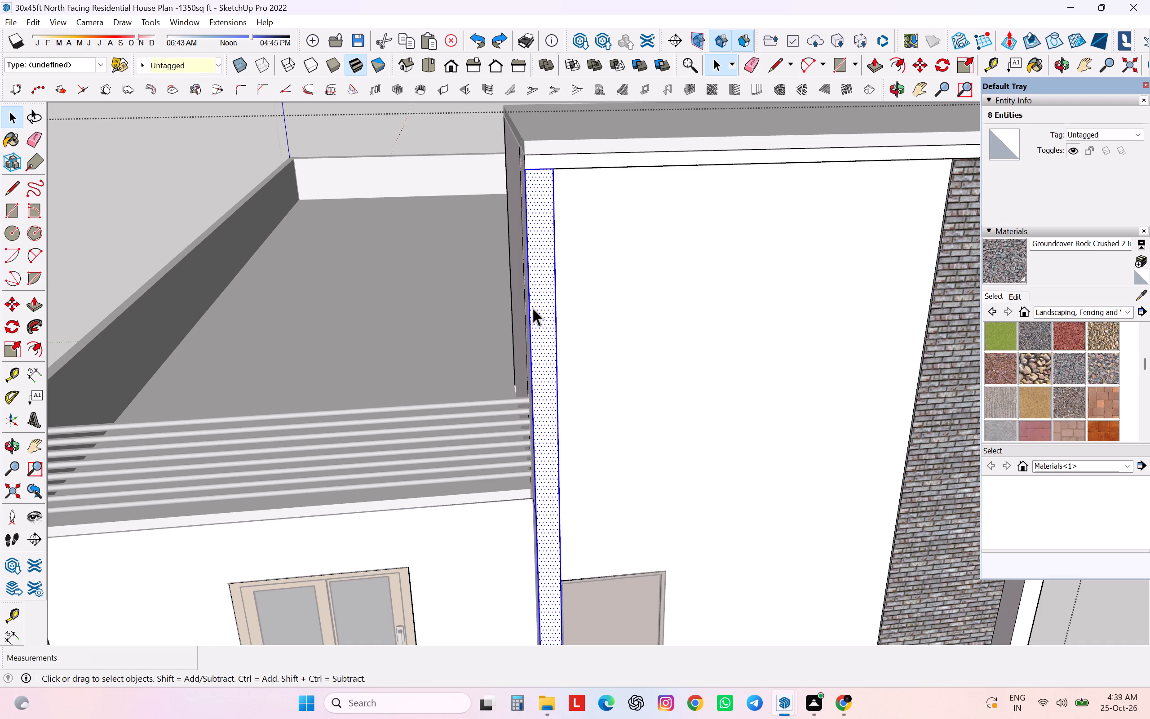
key("Delete")
middle_click(532, 304)
scroll(532, 304, "down", 4)
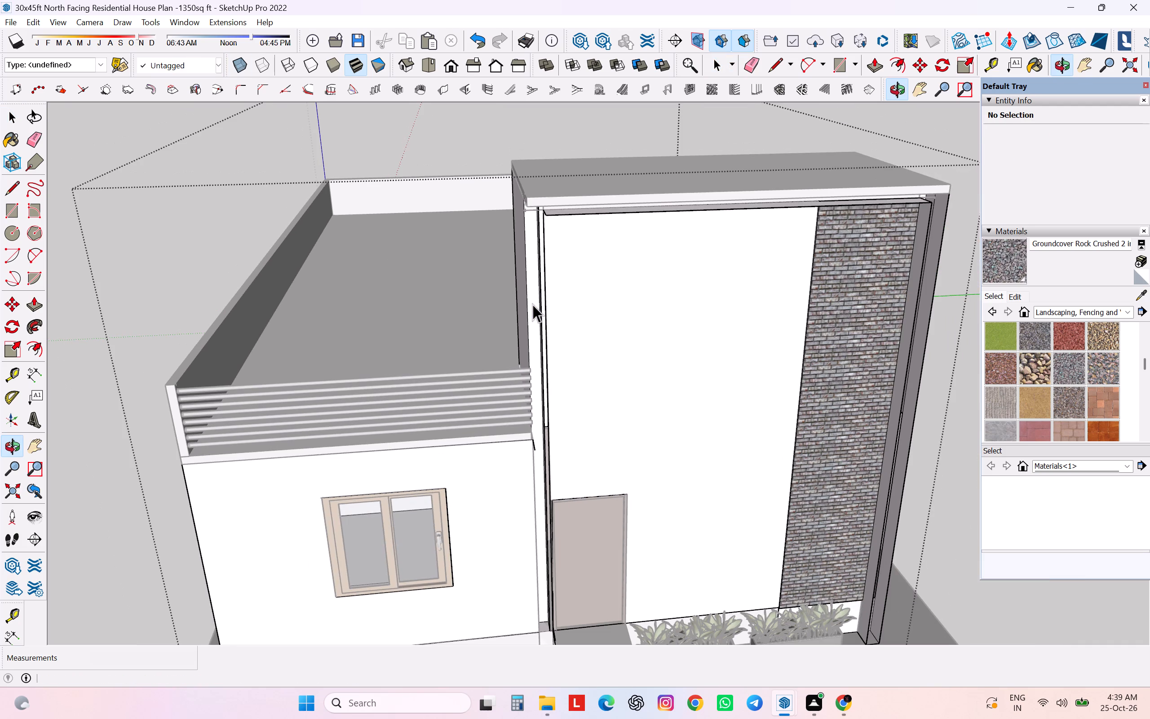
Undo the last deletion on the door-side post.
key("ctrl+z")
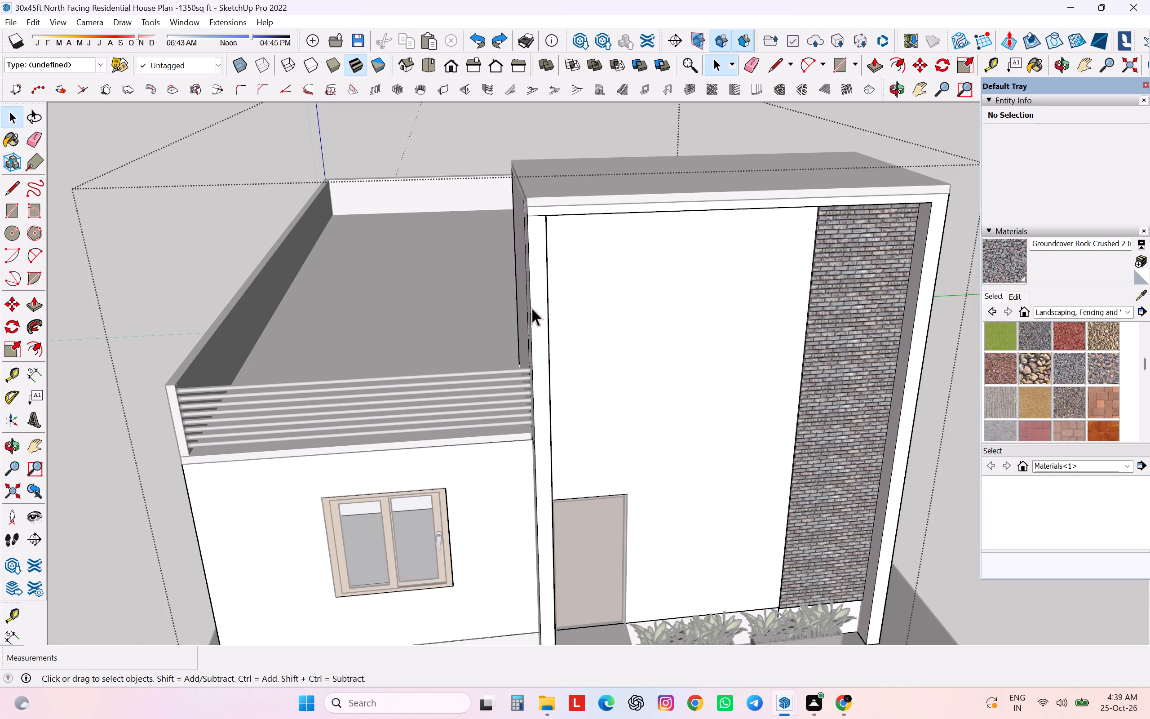
Delete the door-side post's front face and its two tall side faces, keeping the bounding edges.
left_click(533, 307)
left_click(539, 309)
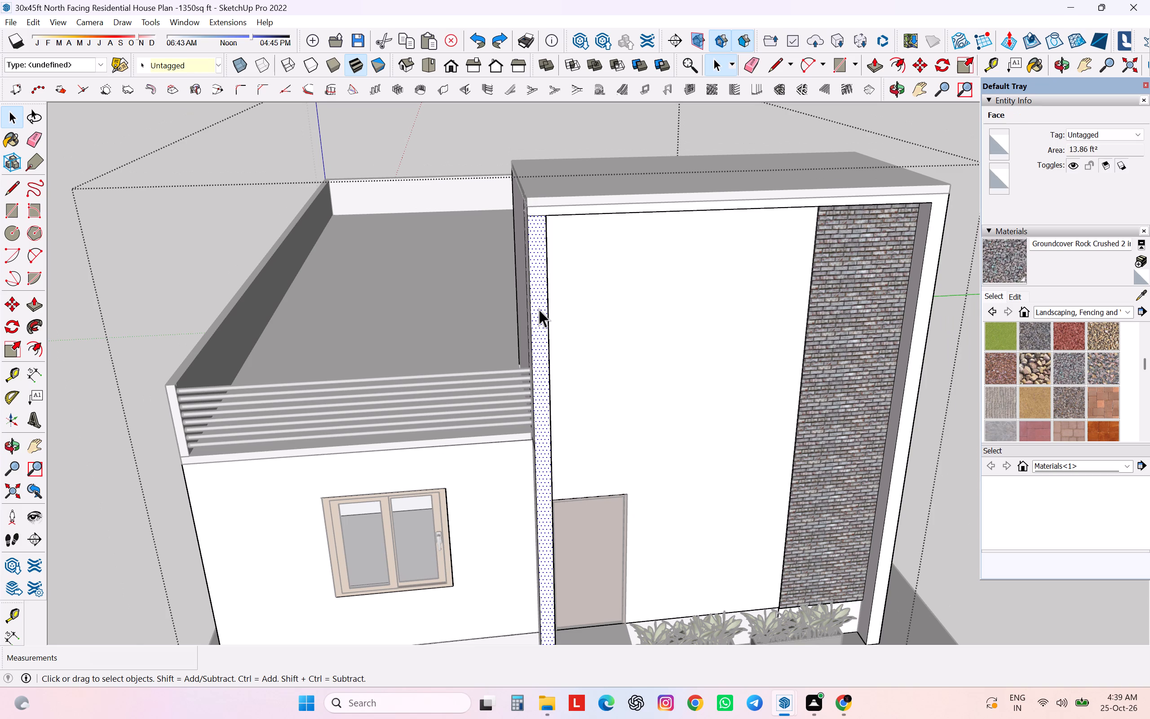
key("Delete")
middle_click_drag(537, 306, 649, 252)
scroll(585, 253, "down", 1)
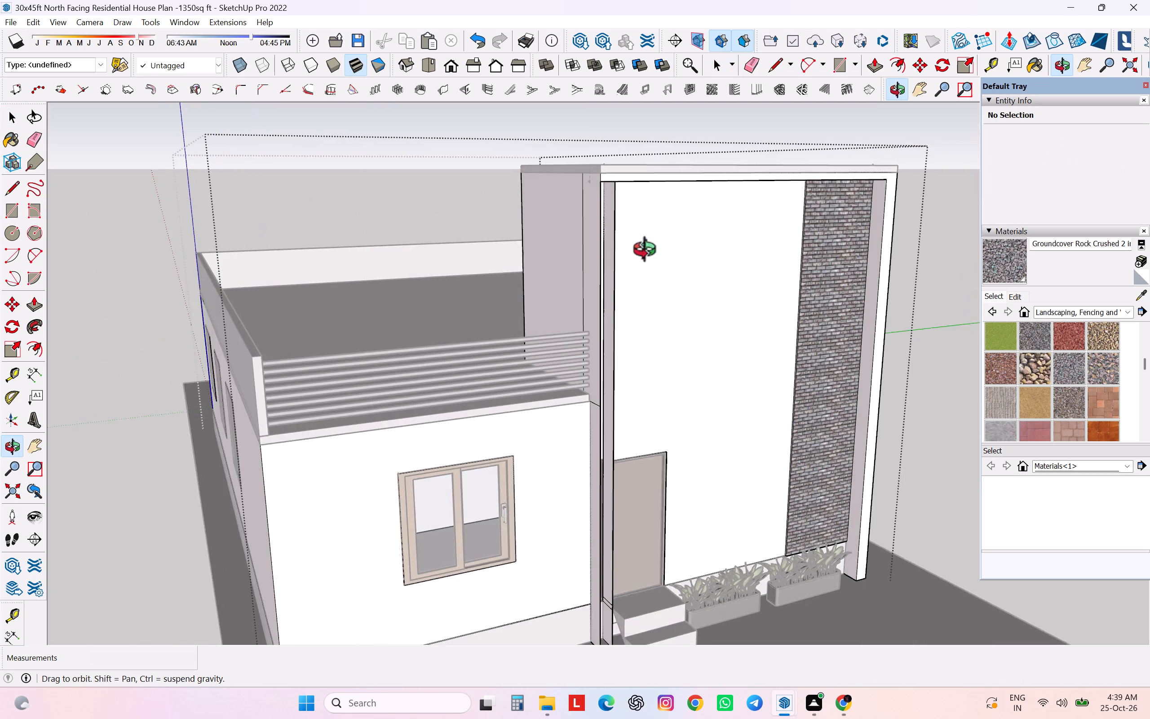
middle_click_drag(649, 252, 575, 154)
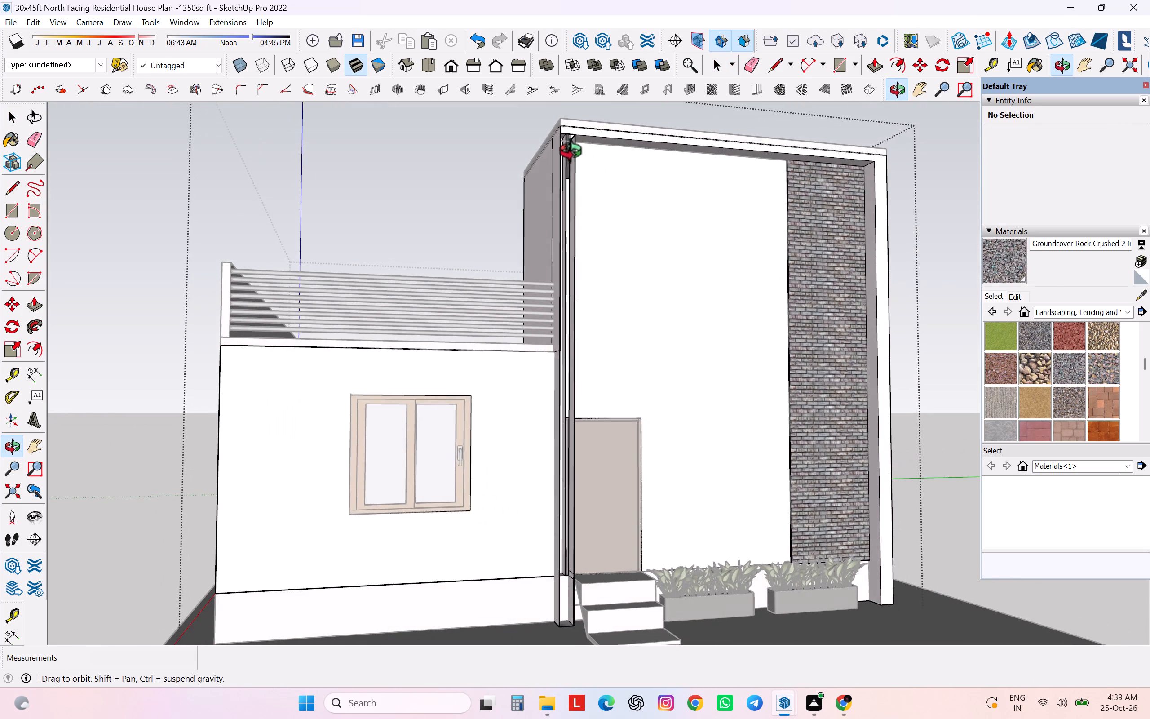
middle_click_drag(575, 154, 255, 257)
left_click(449, 268)
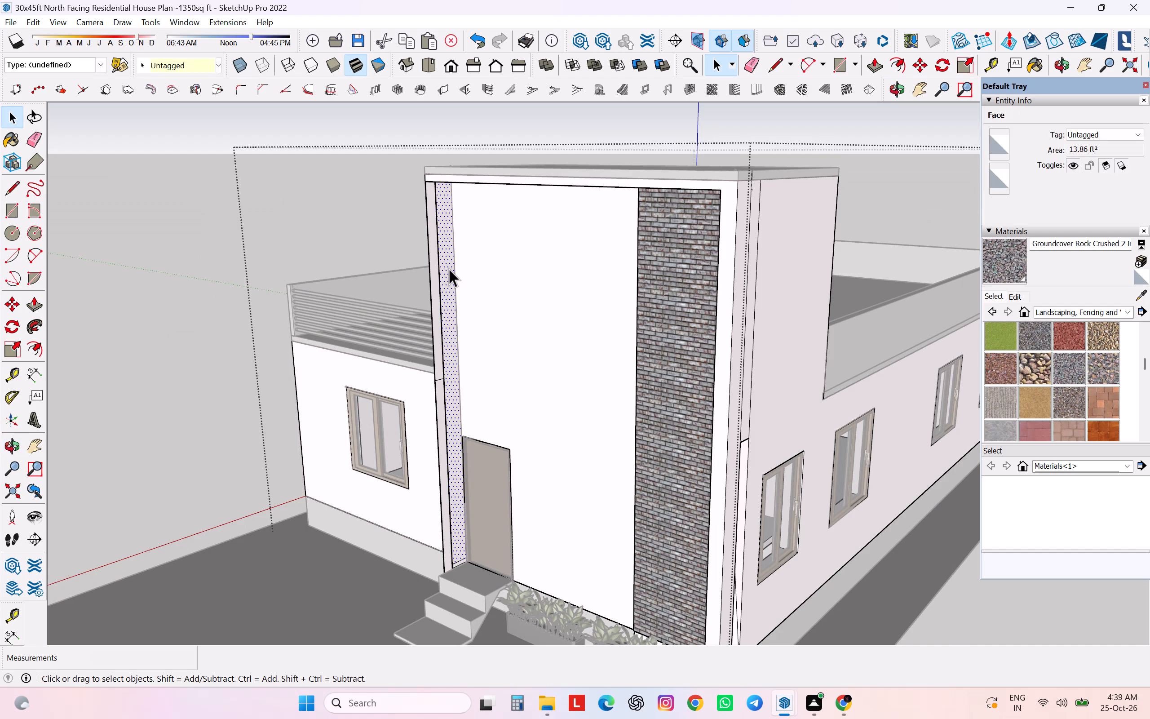
key("Delete")
left_click(433, 258)
key("Delete")
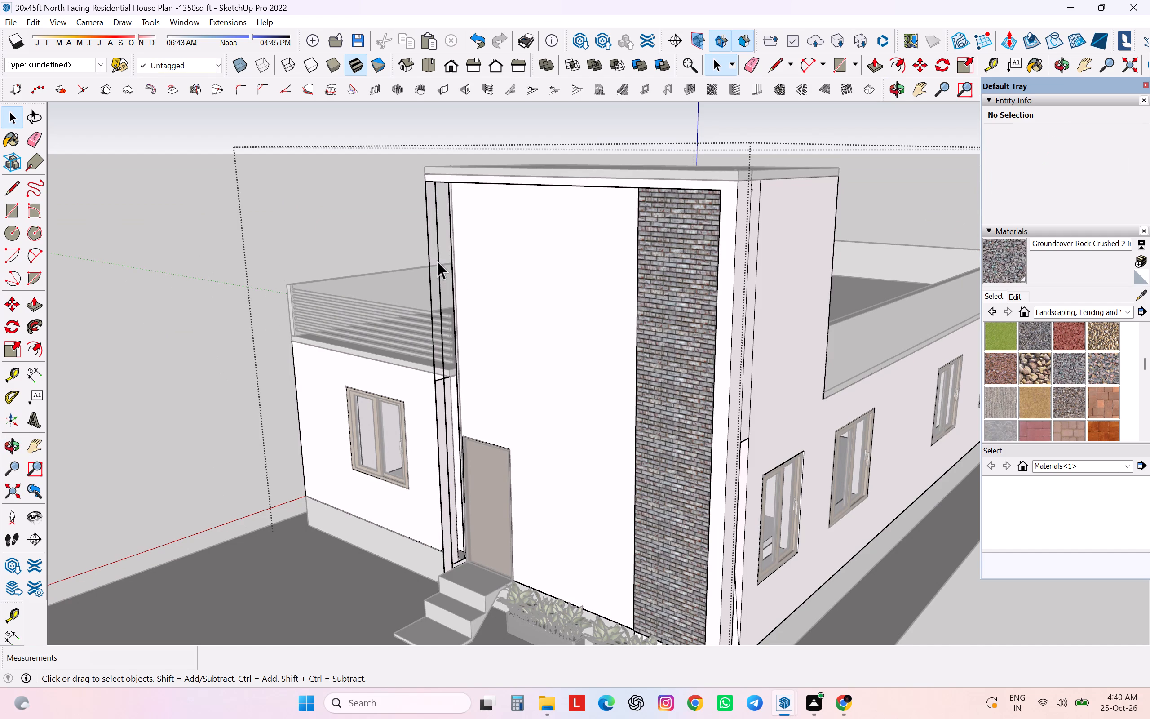
Delete the door-side post's leftover vertical edges and the short edge at parapet level.
left_click(439, 261)
key("Delete")
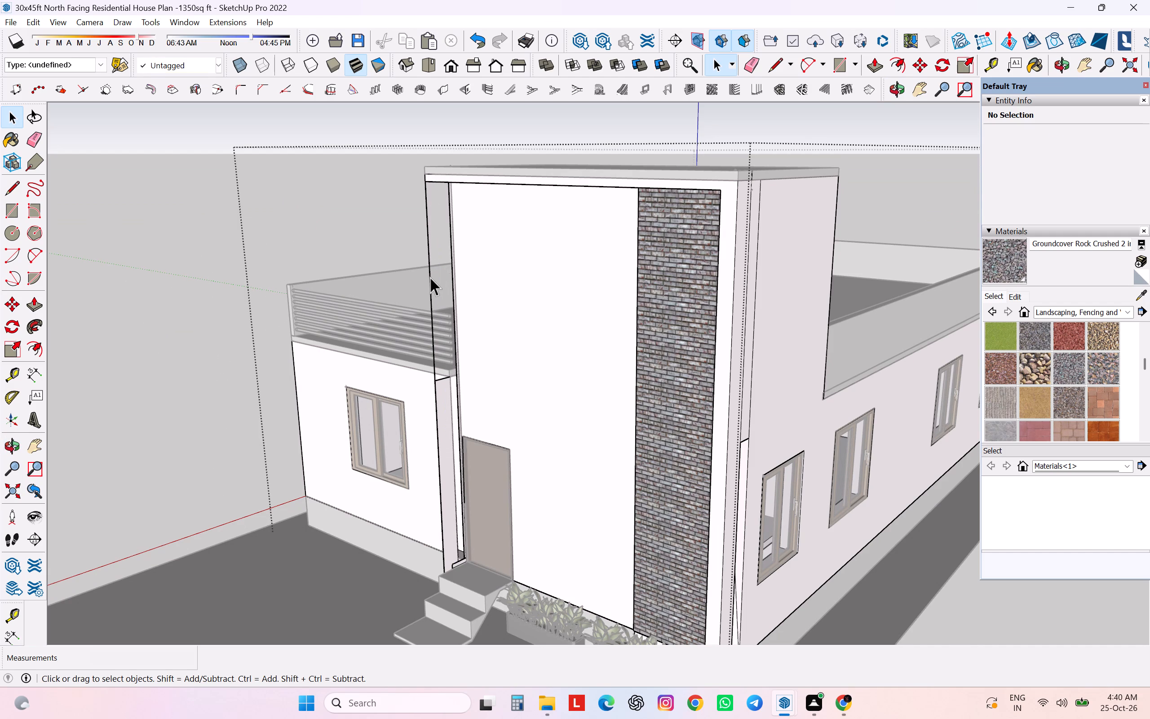
left_click(430, 277)
key("Delete")
left_click(443, 377)
key("Delete")
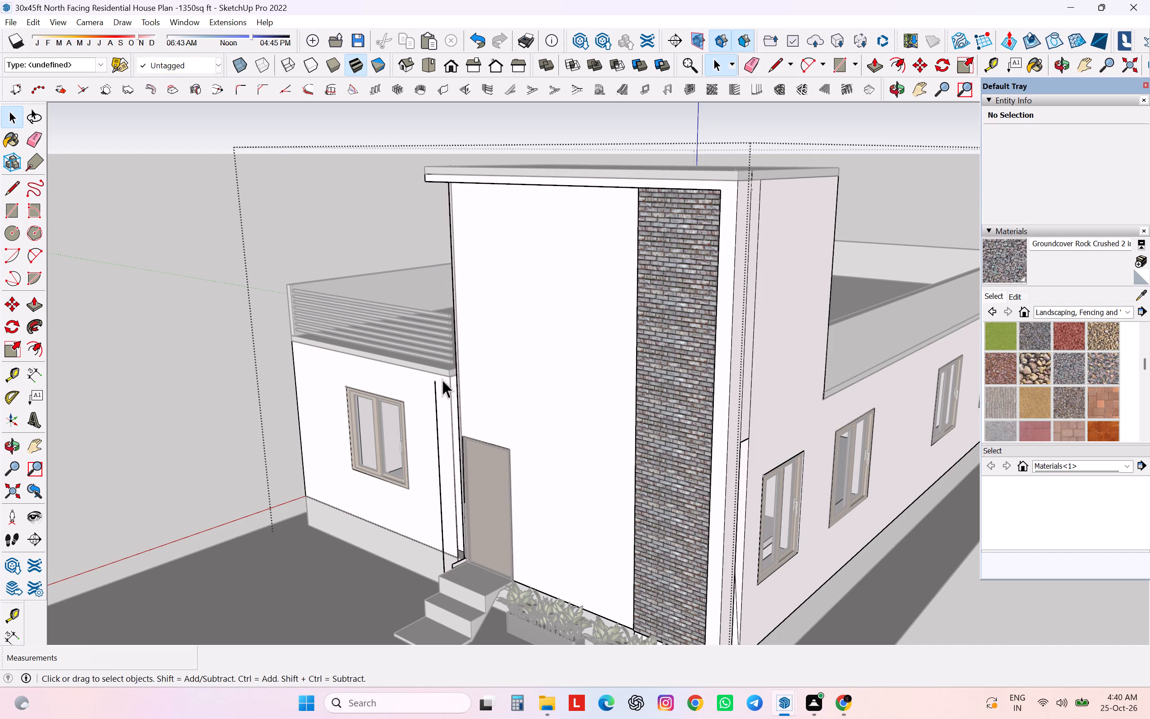
left_click(437, 408)
key("Delete")
Delete the side face and top edge of the post's leftover base beside the entrance steps.
scroll(472, 513, "down", 2)
scroll(429, 589, "up", 5)
scroll(464, 545, "up", 5)
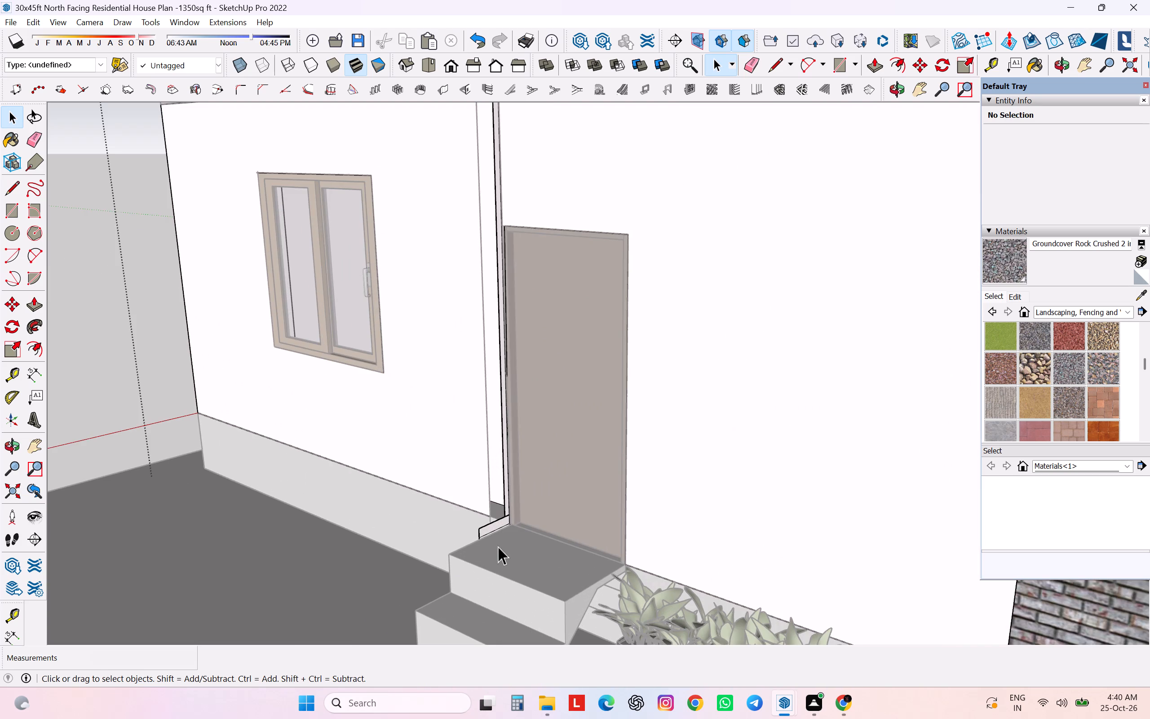
middle_click_drag(491, 546, 862, 460)
scroll(774, 506, "up", 1)
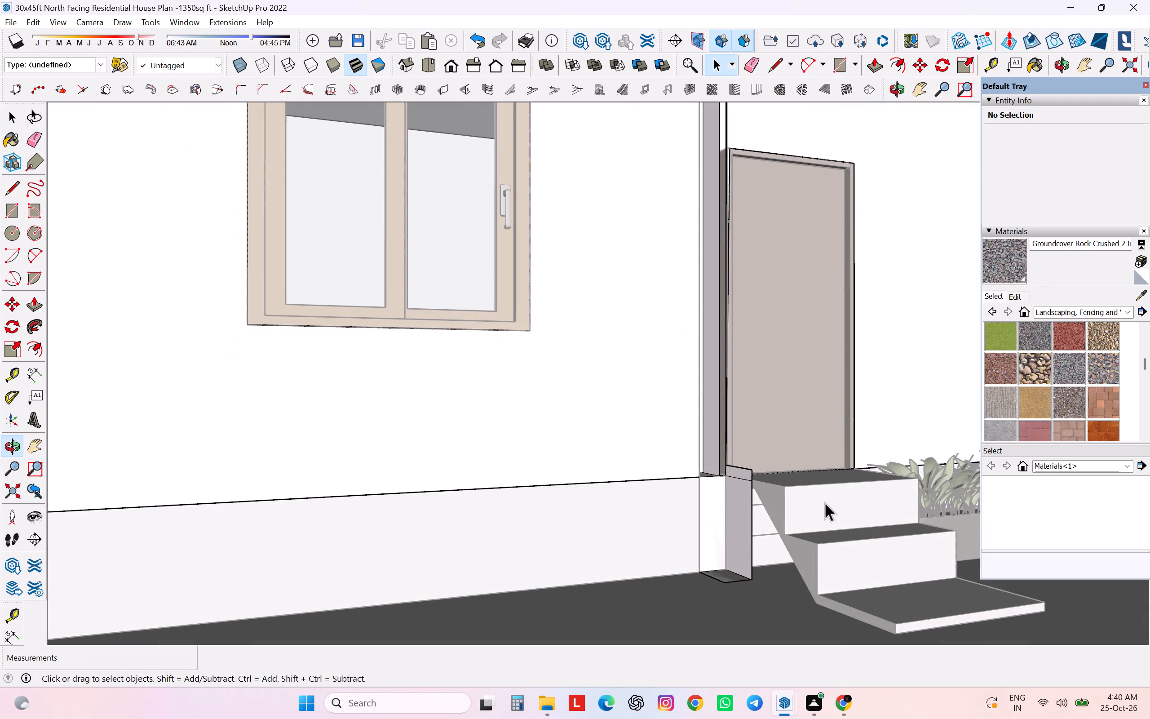
left_click(737, 539)
key("Delete")
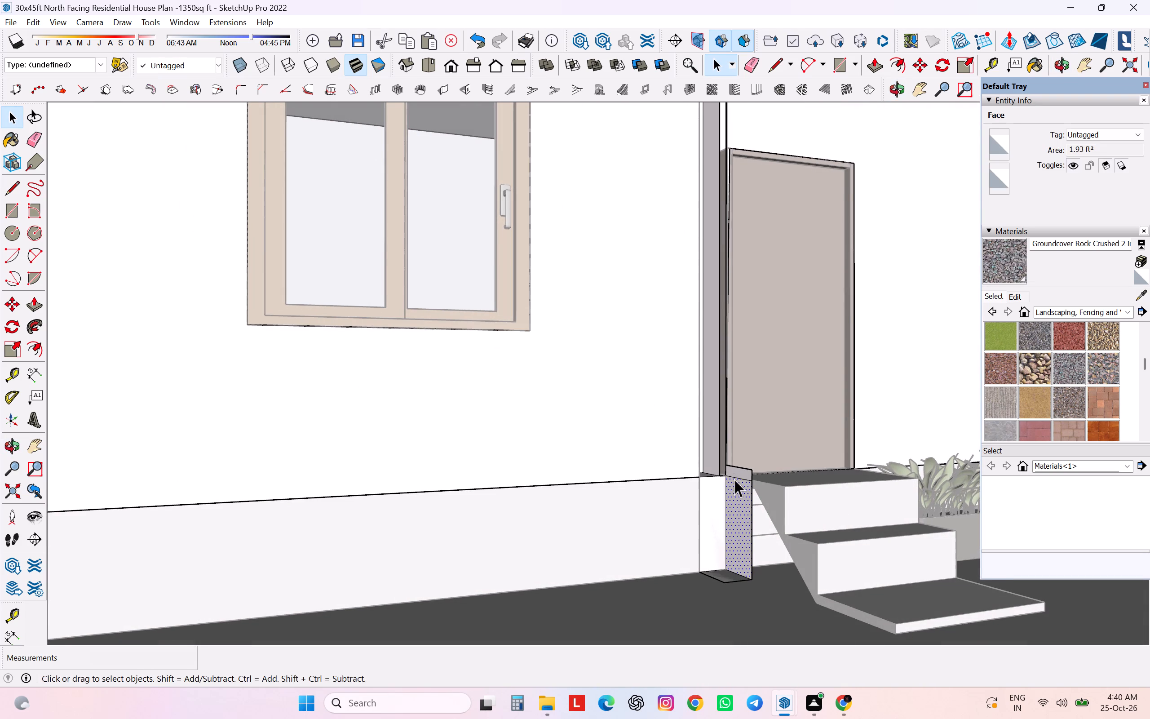
scroll(736, 470, "down", 1)
left_click(737, 469)
key("Delete")
Delete the loose edges left from the post's base, including the short stub by the steps and the ground-level outline.
left_click(741, 477)
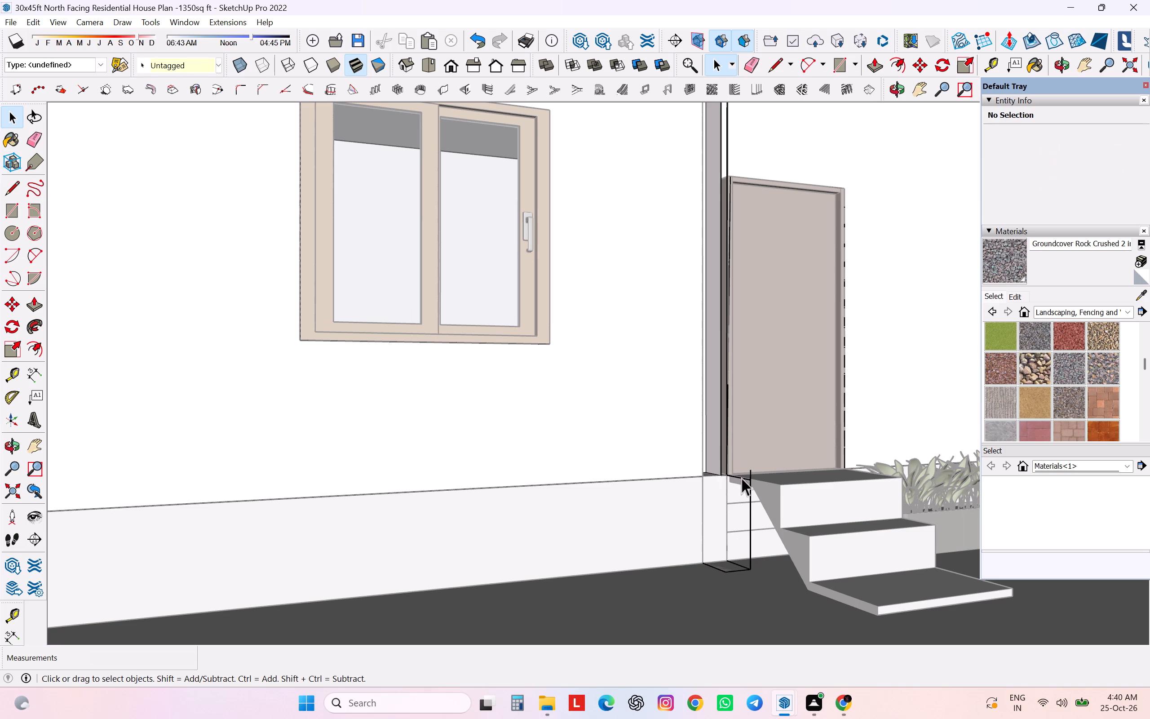
key("Delete")
left_click(749, 488)
key("Delete")
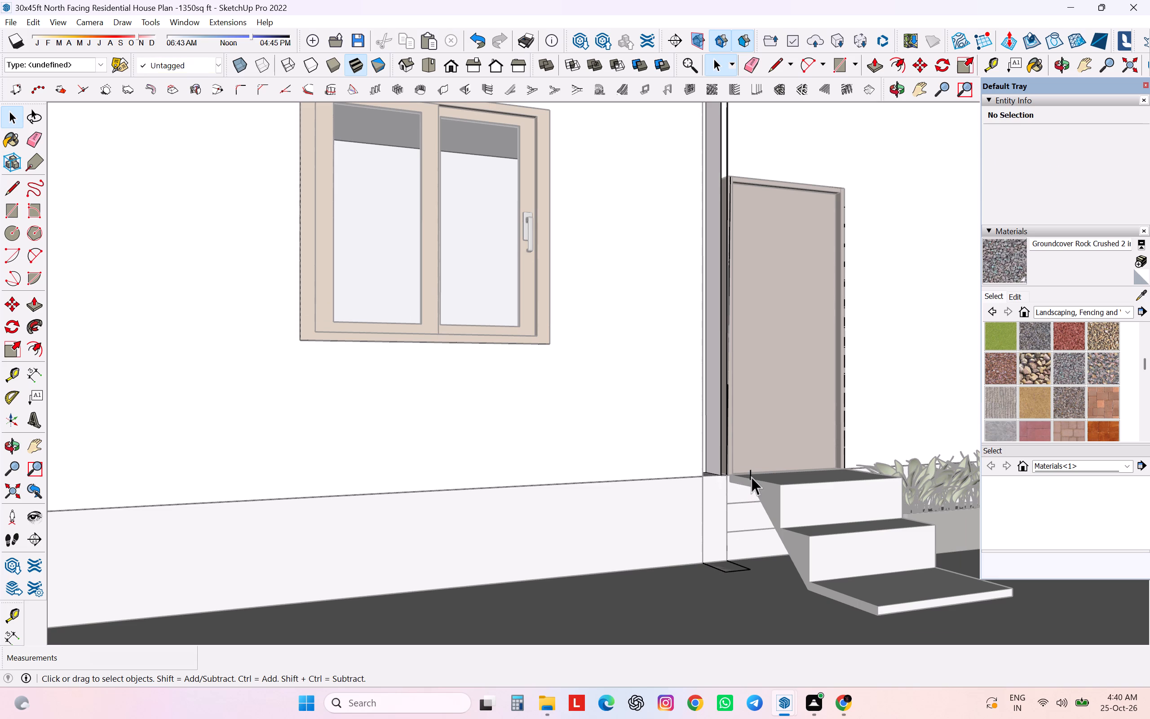
left_click(751, 475)
key("Delete")
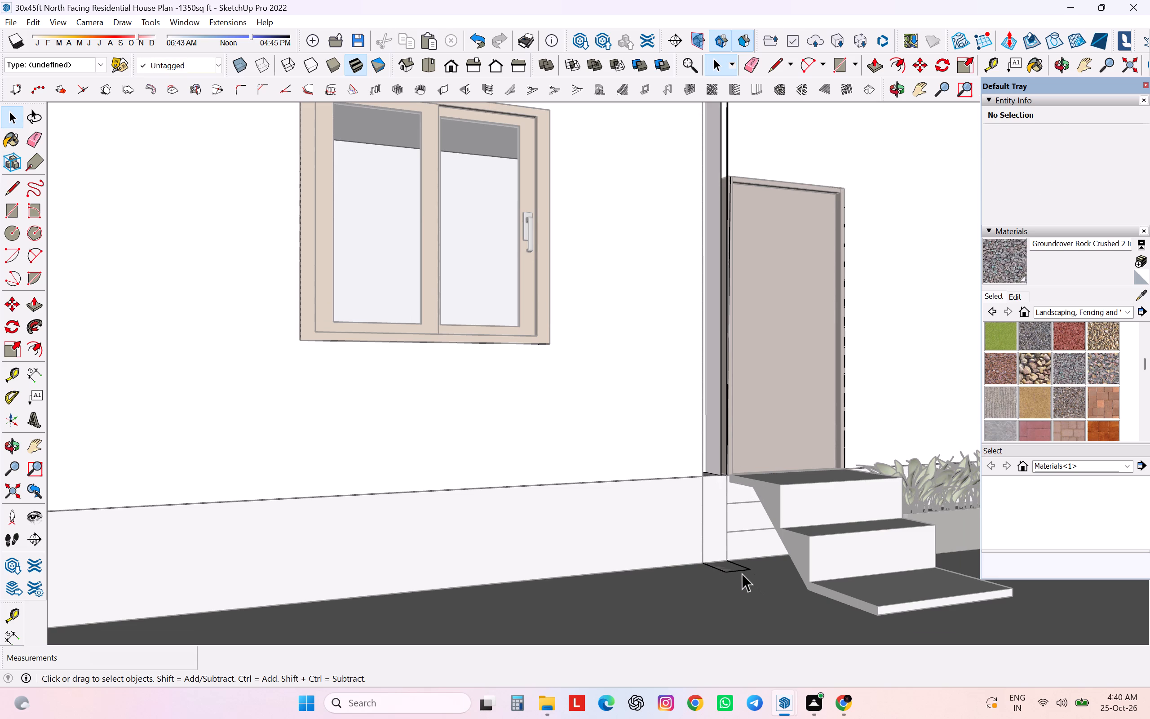
left_click(742, 571)
key("Delete")
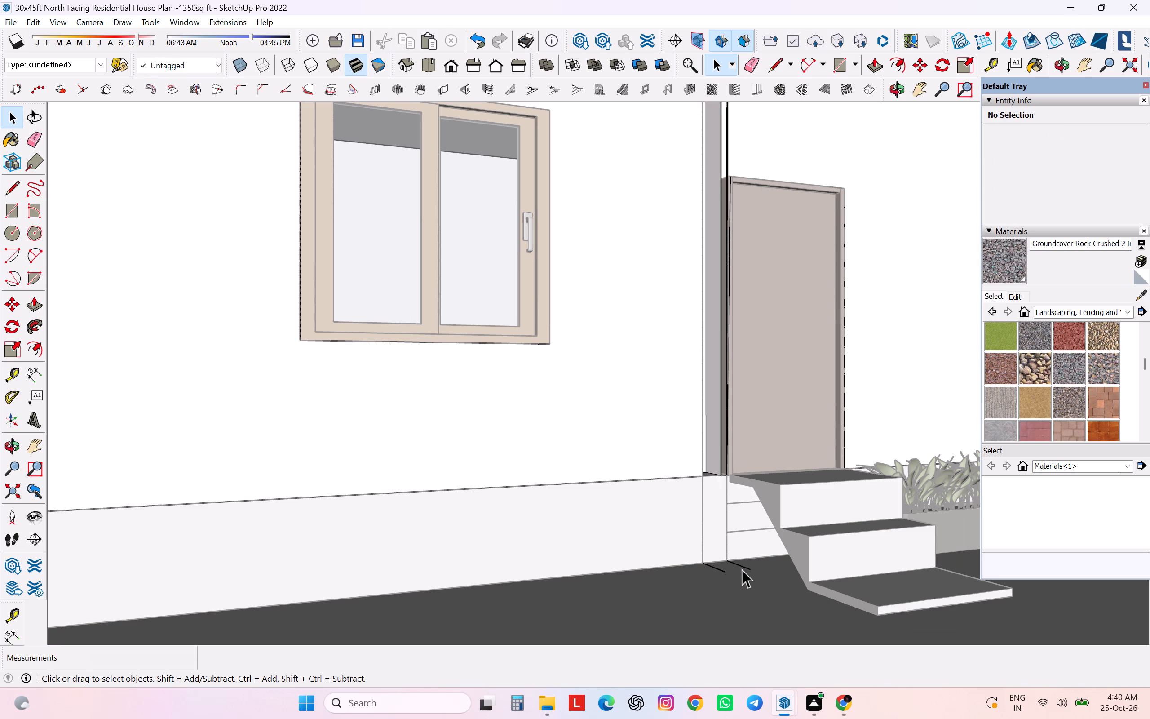
left_click(743, 567)
key("Delete")
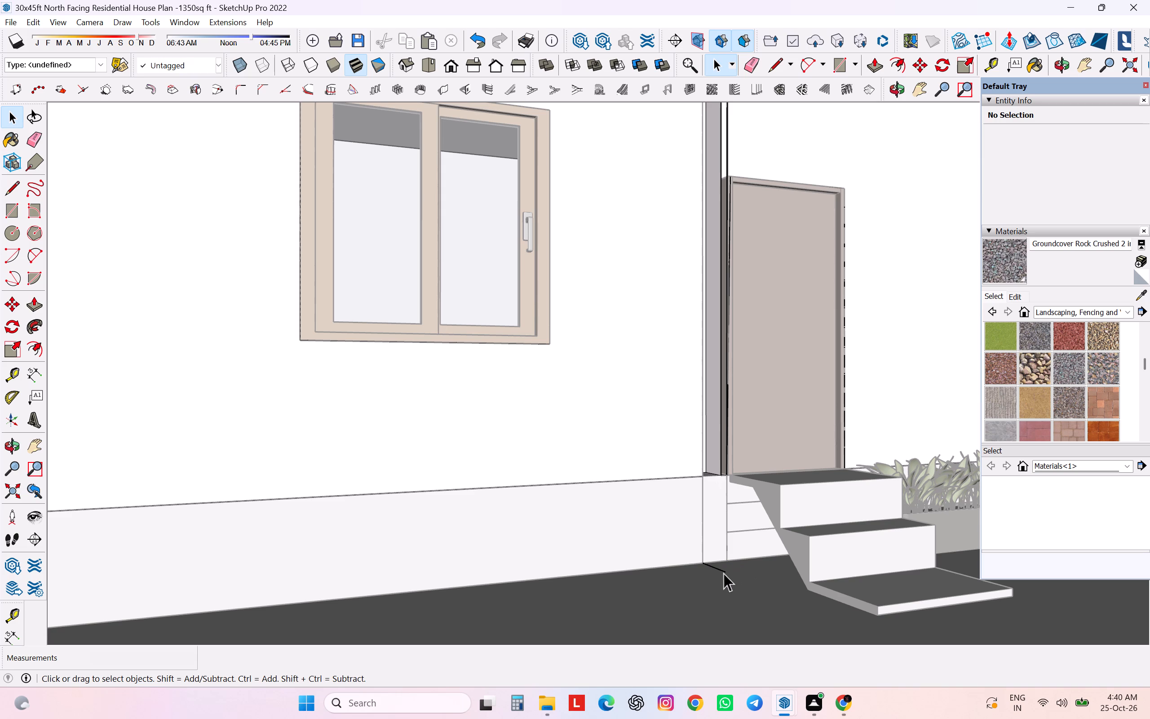
left_click(723, 573)
key("Delete")
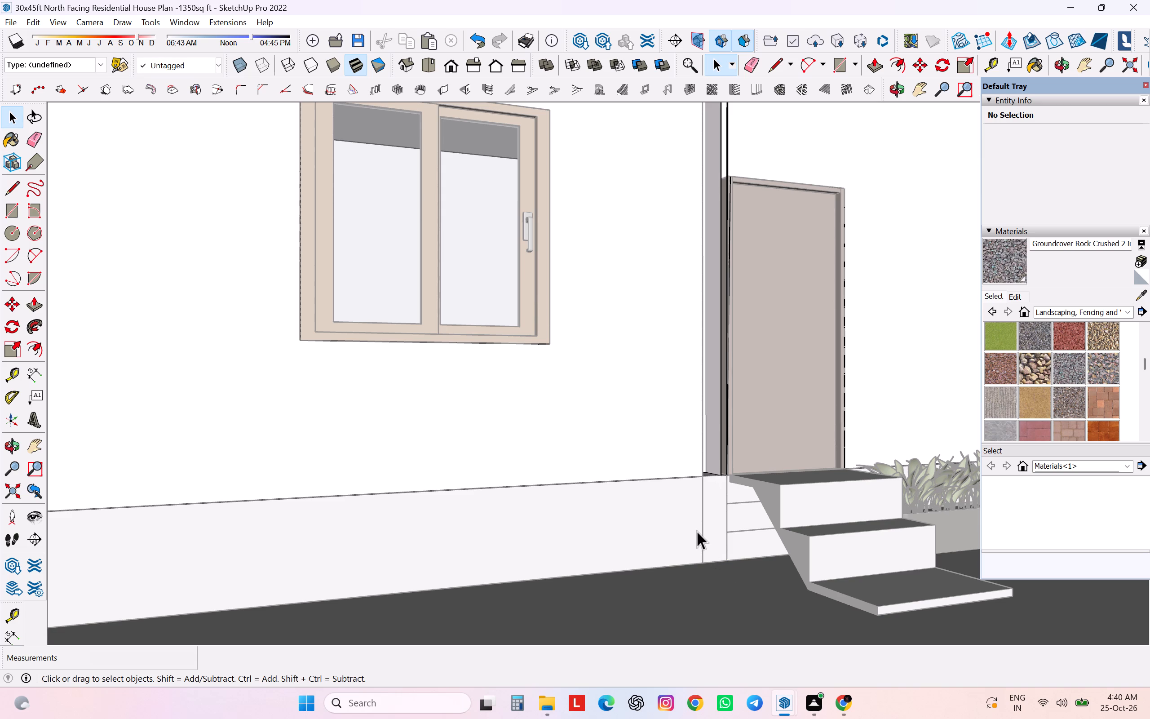
Examine the facade corner where the balcony railing meets the entrance wall.
left_click(699, 532)
right_click(699, 530)
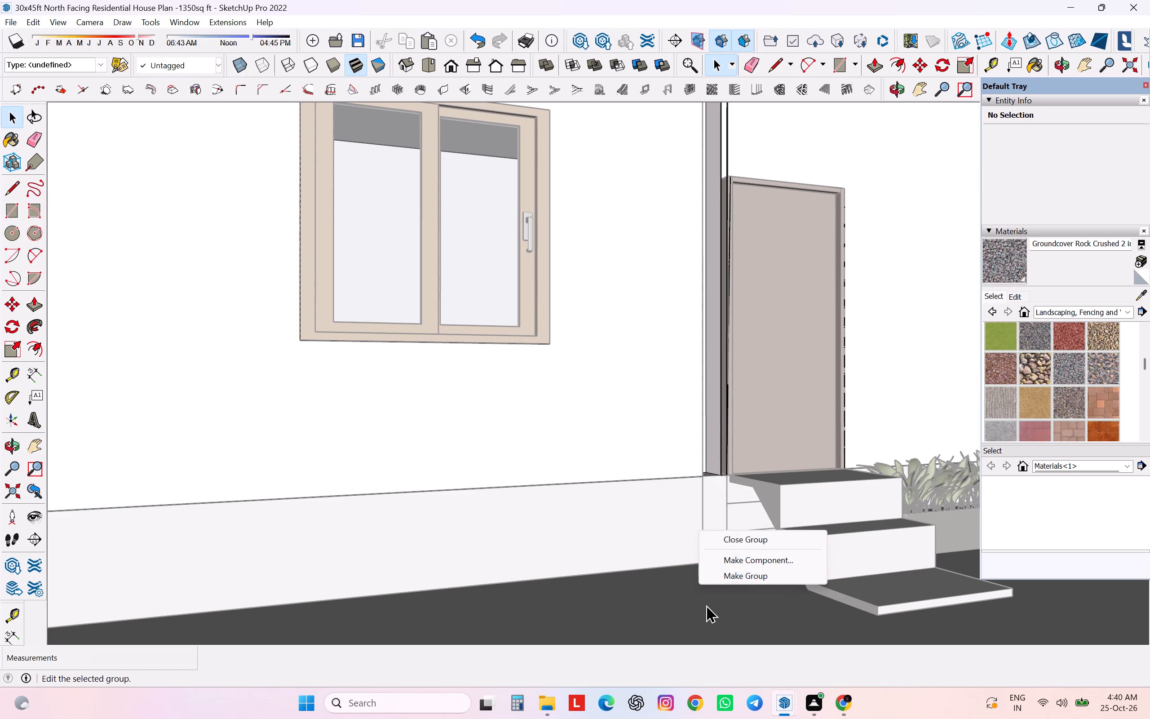
left_click(706, 604)
left_click(641, 581)
scroll(647, 537, "down", 11)
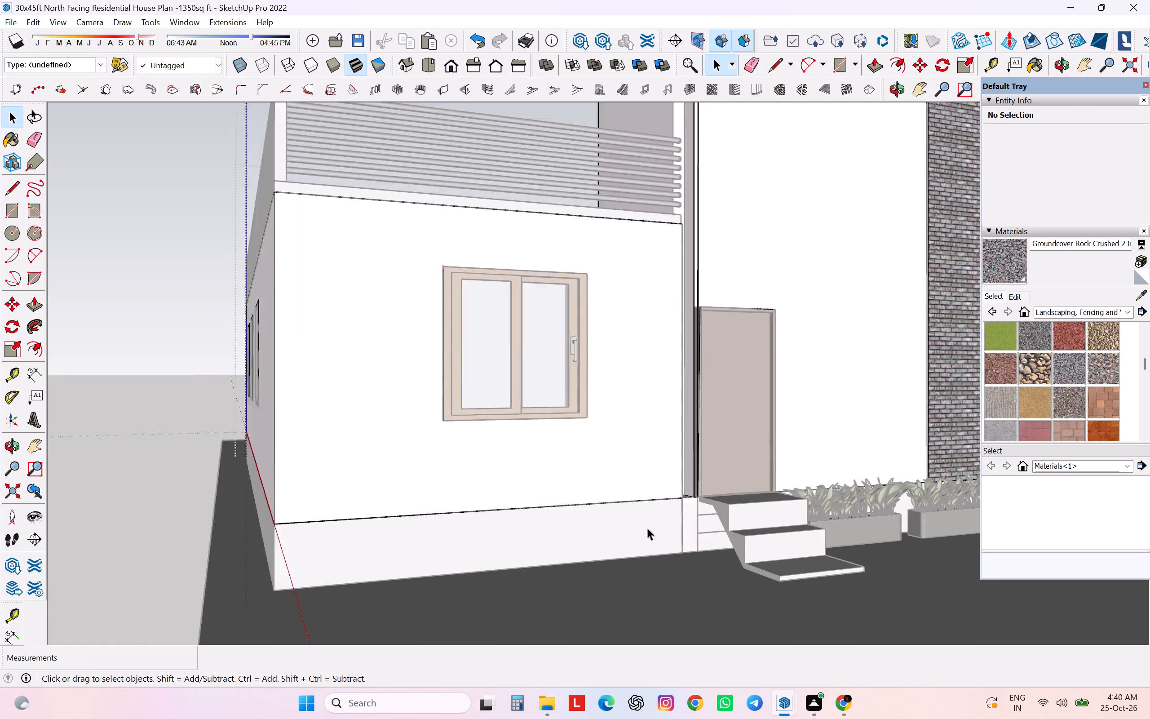
scroll(647, 528, "down", 7)
scroll(652, 387, "up", 9)
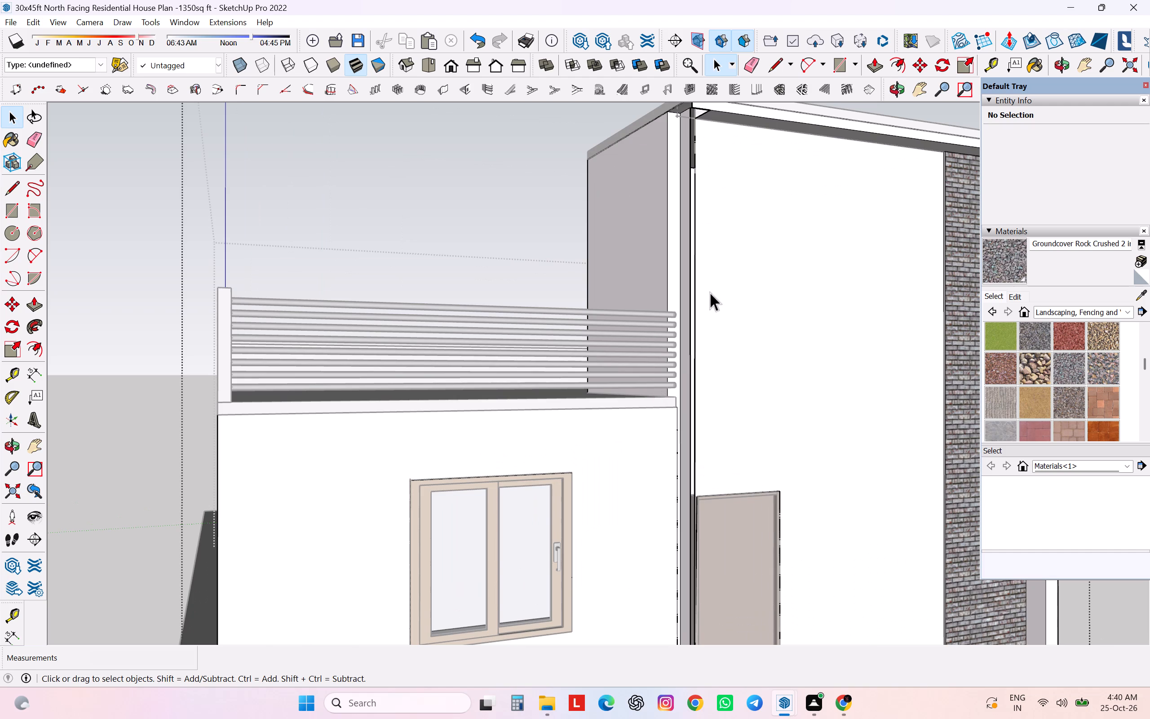
middle_click_drag(710, 292, 637, 370)
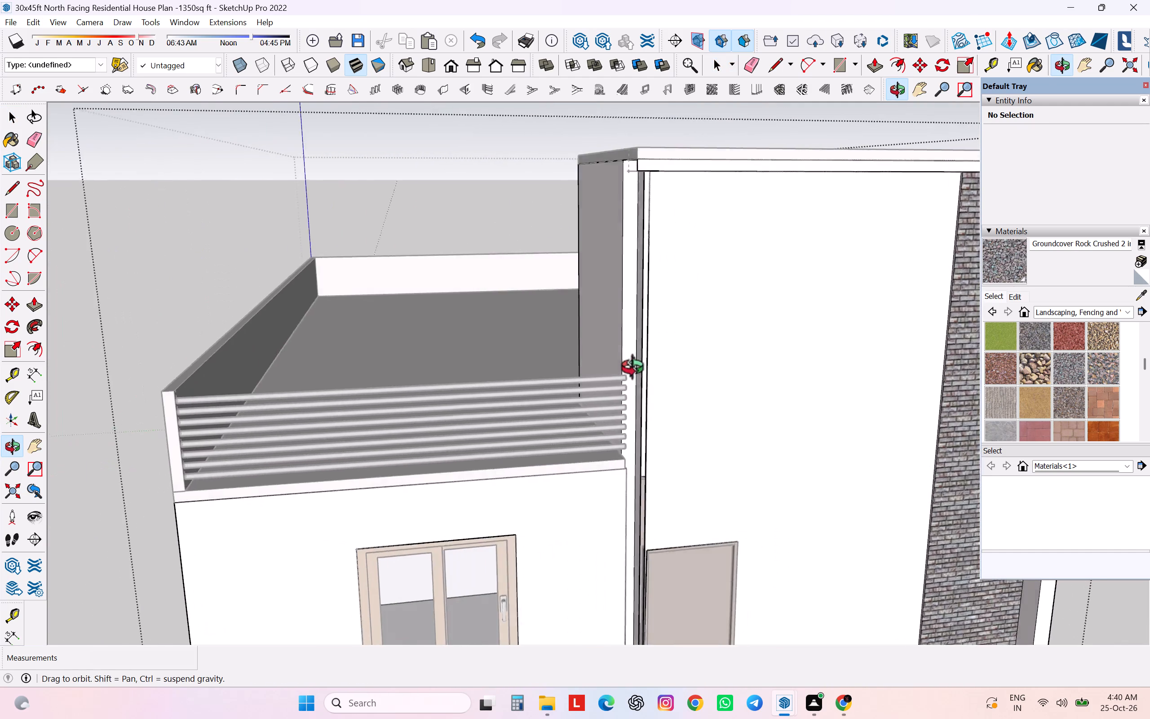
middle_click_drag(637, 370, 583, 288)
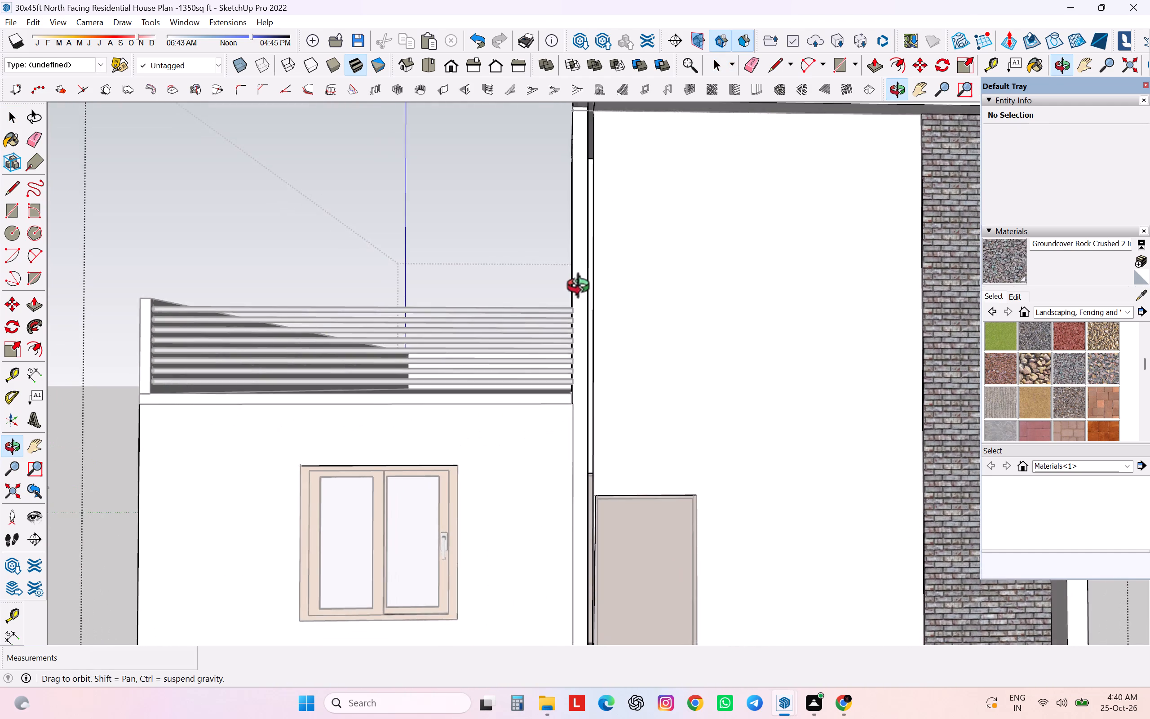
middle_click_drag(583, 288, 761, 361)
Push/Pull the entrance wall's narrow side face about 5 13/16" toward the end of the balcony railing.
left_click(725, 328)
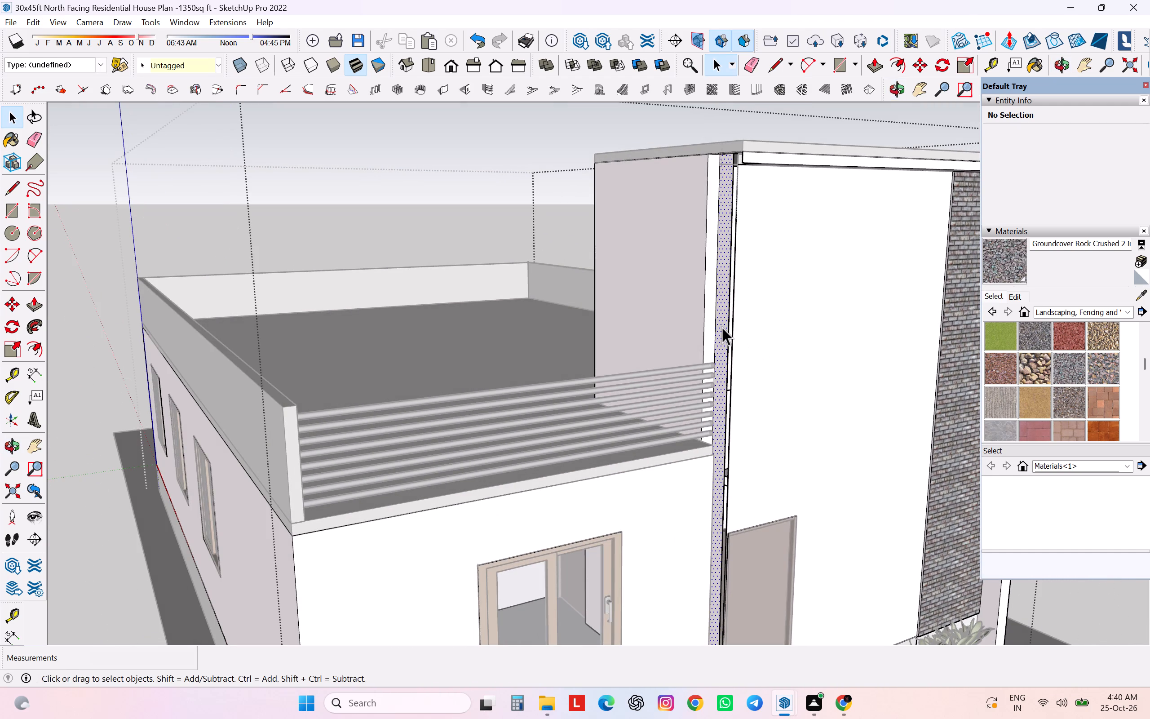
middle_click_drag(723, 327, 482, 287)
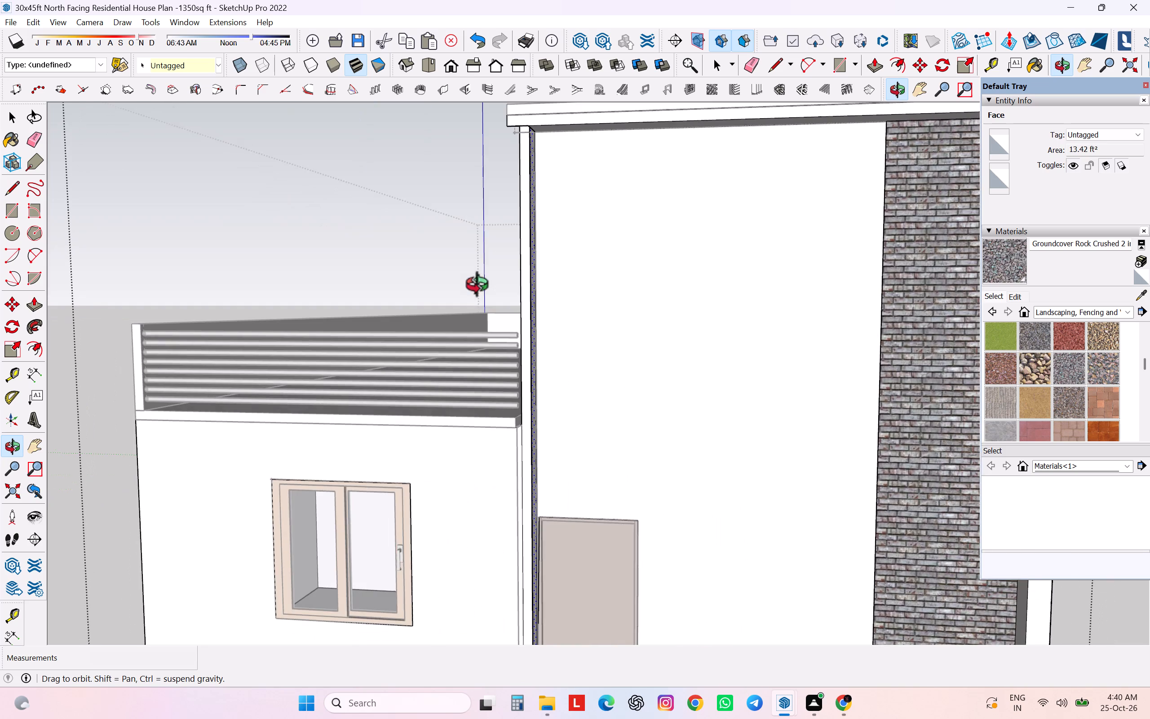
middle_click_drag(482, 287, 476, 308)
key("p")
middle_click_drag(542, 295, 542, 295)
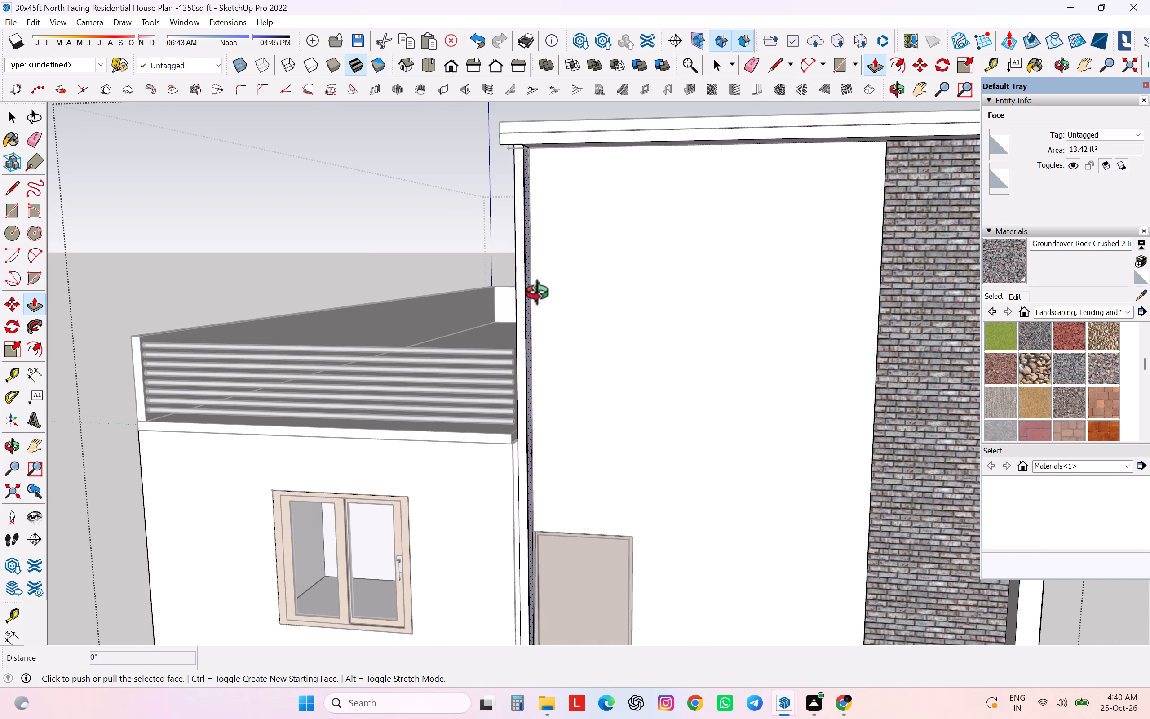
middle_click_drag(542, 295, 623, 322)
middle_click_drag(592, 333, 699, 347)
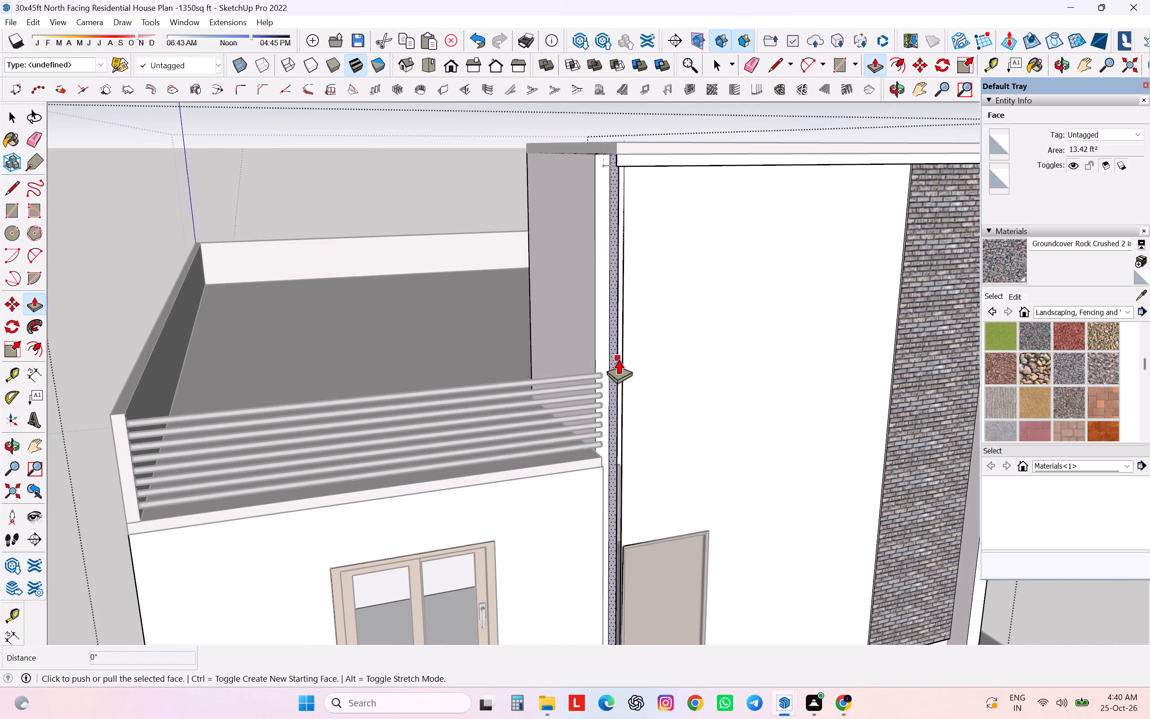
left_click(614, 374)
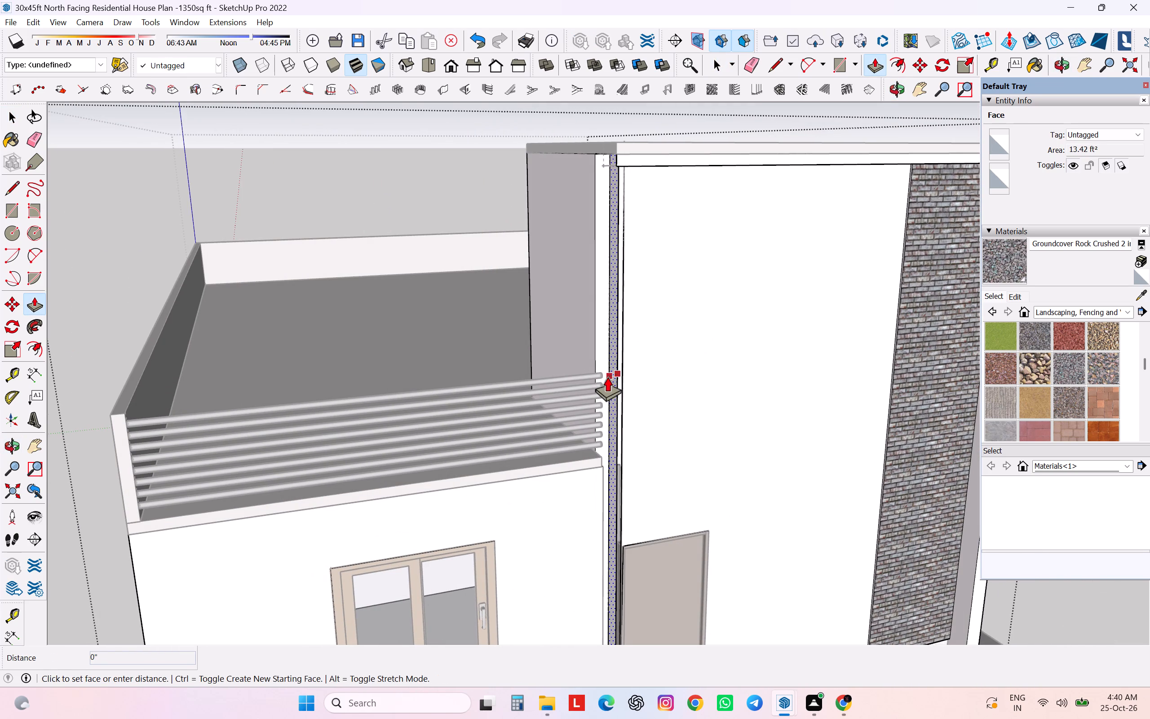
left_click(601, 378)
Examine the extended wall corner beside the balcony railing and leave the house group.
scroll(657, 371, "down", 1)
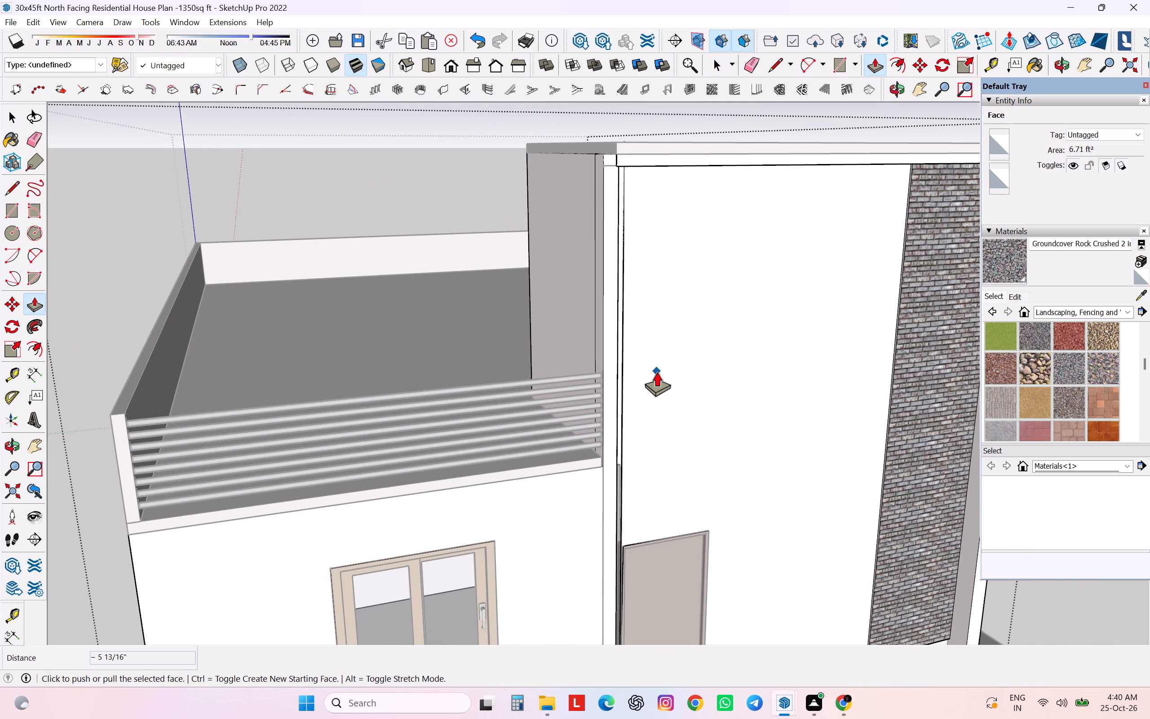
middle_click_drag(655, 369, 796, 245)
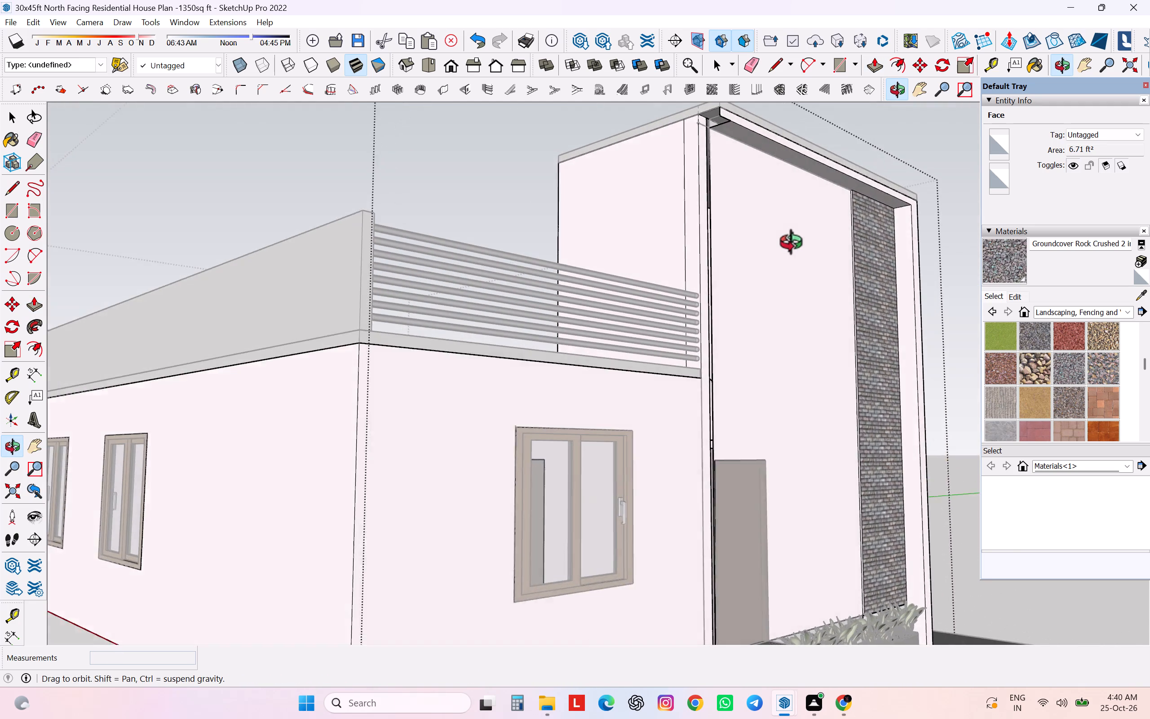
middle_click_drag(796, 245, 597, 303)
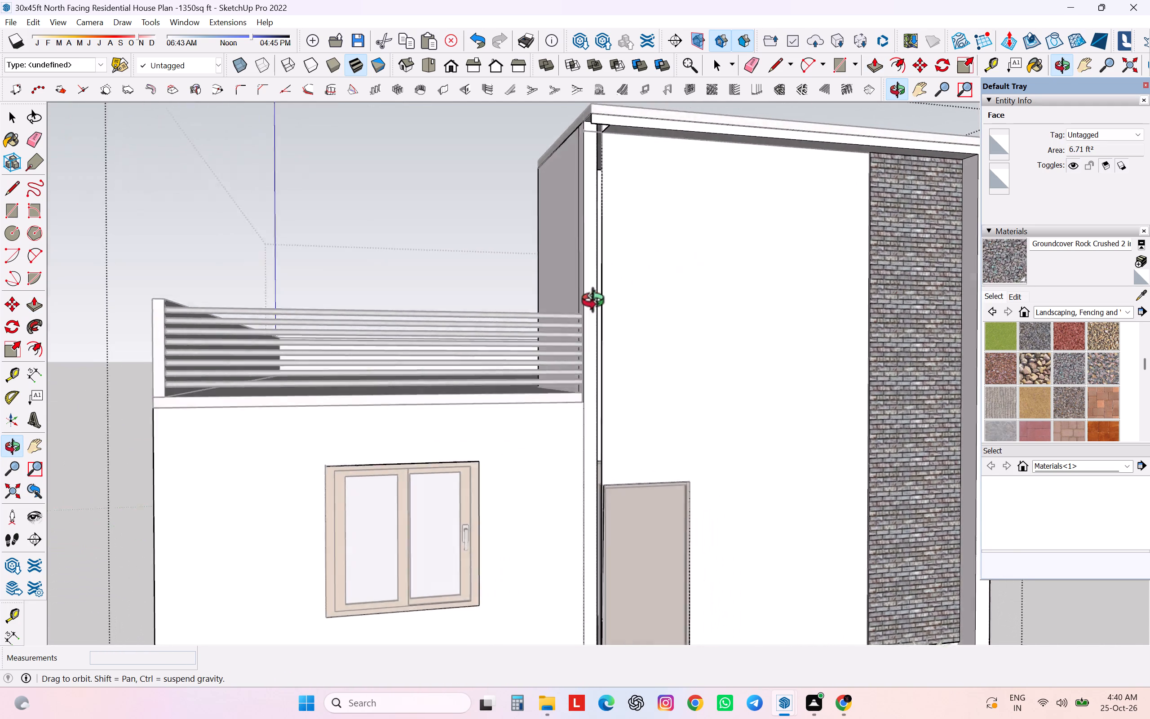
middle_click_drag(597, 303, 590, 307)
scroll(588, 306, "up", 6)
scroll(588, 305, "down", 4)
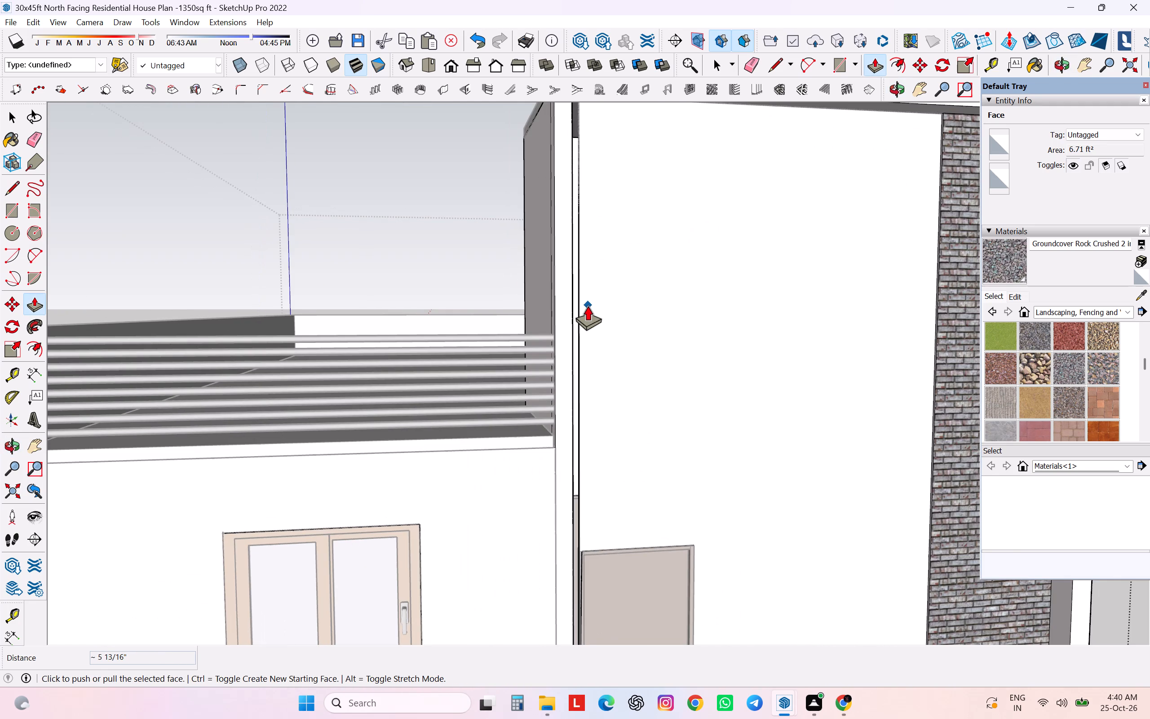
middle_click_drag(600, 320, 419, 382)
scroll(430, 373, "down", 2)
key("space")
left_click(221, 270)
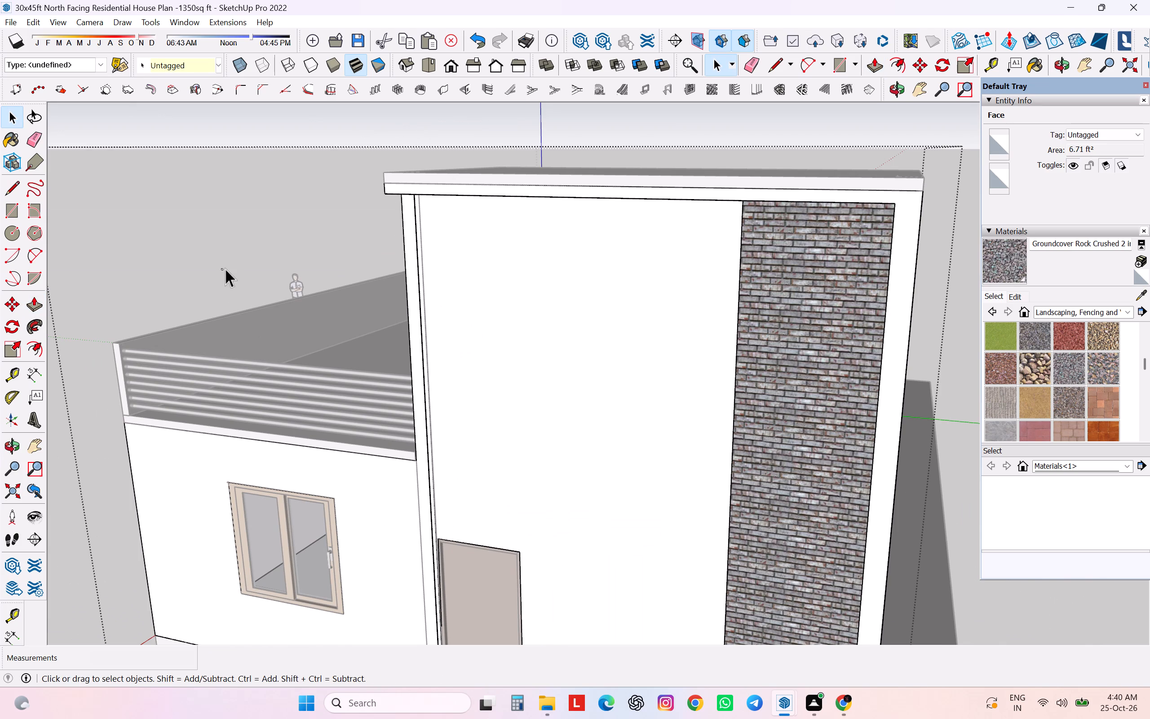
double_click(238, 277)
Examine the vertical edges of the wall corner between the balcony railing and the entrance door.
scroll(428, 377, "up", 4)
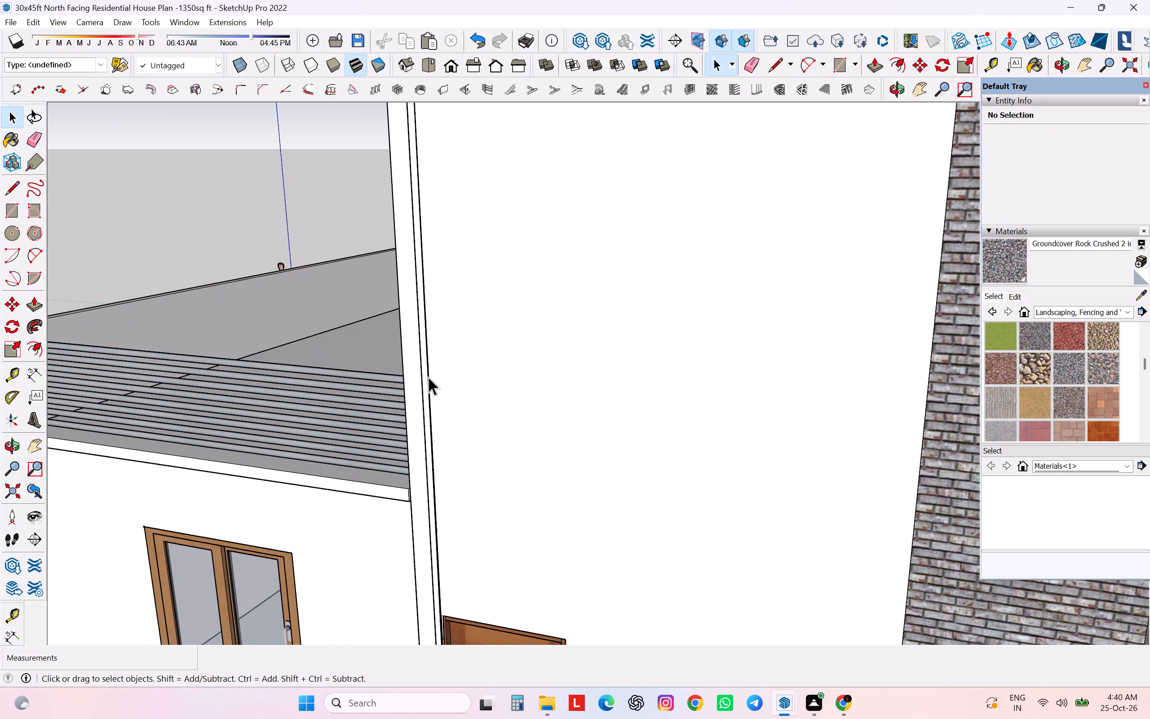
left_click(423, 377)
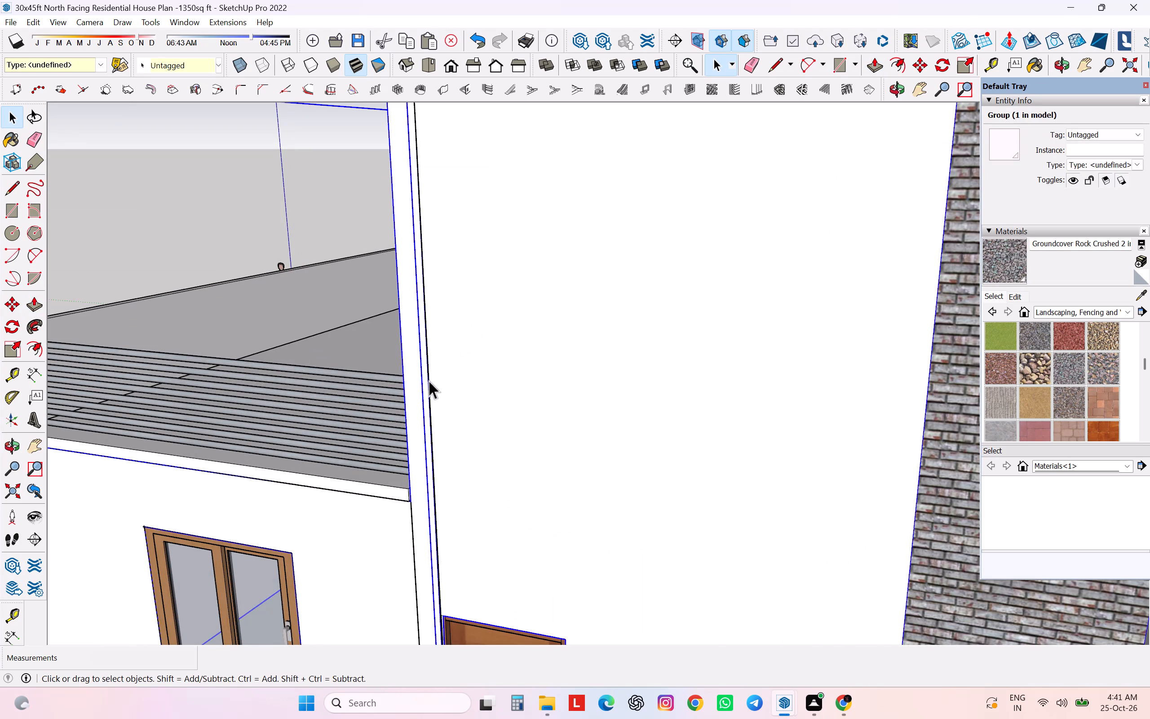
left_click(429, 380)
scroll(429, 380, "down", 6)
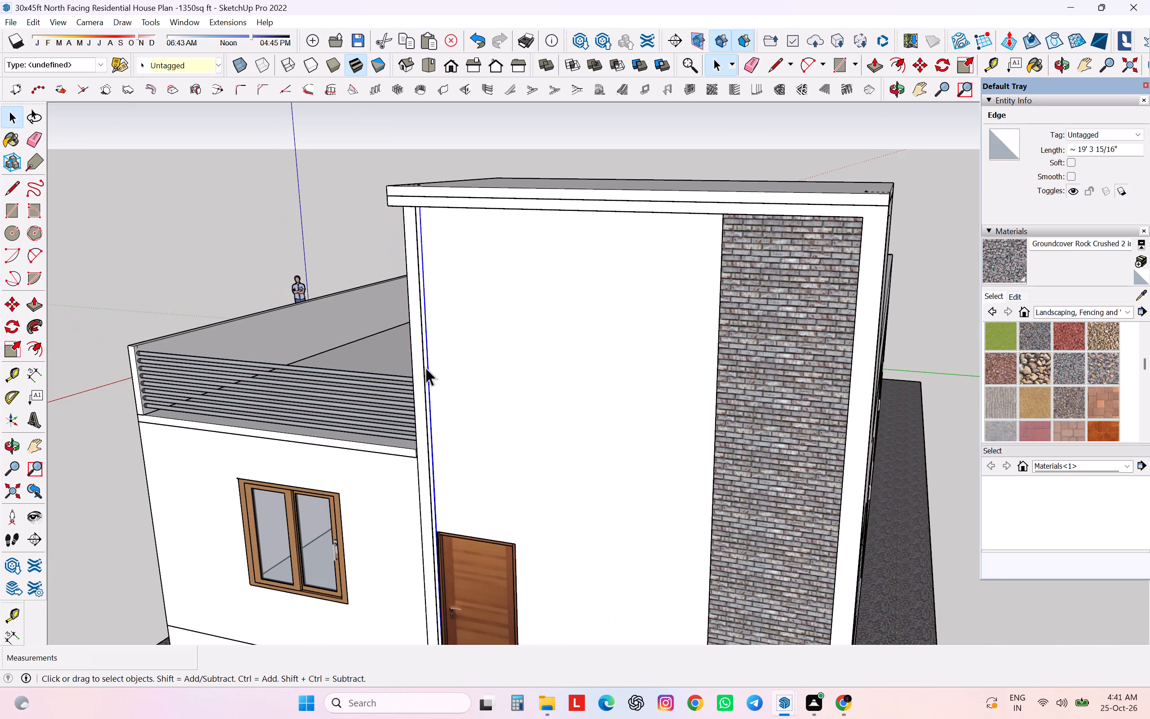
middle_click_drag(425, 363, 615, 293)
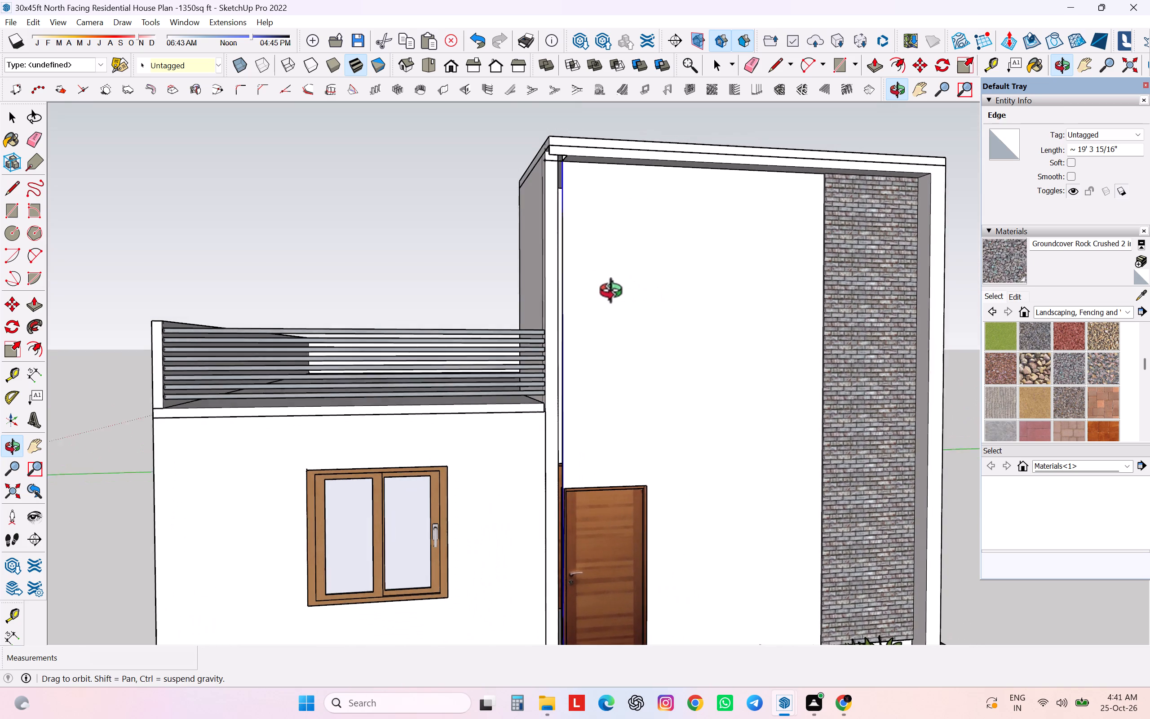
middle_click_drag(615, 293, 823, 285)
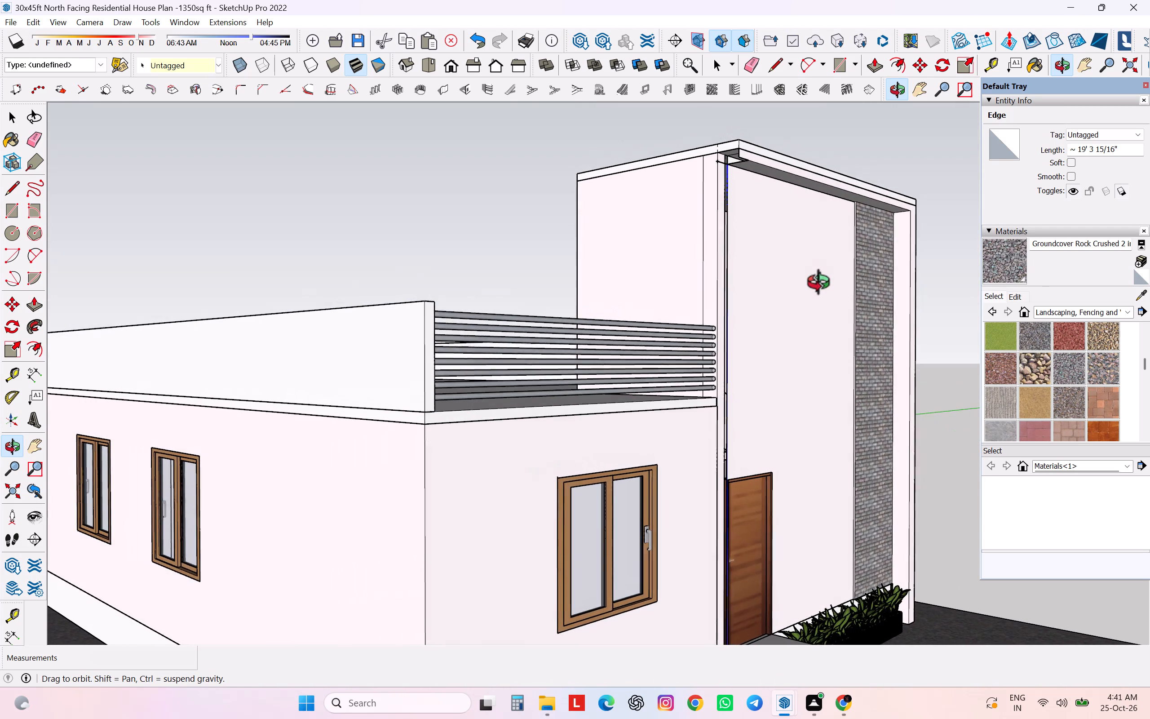
middle_click_drag(823, 285, 825, 318)
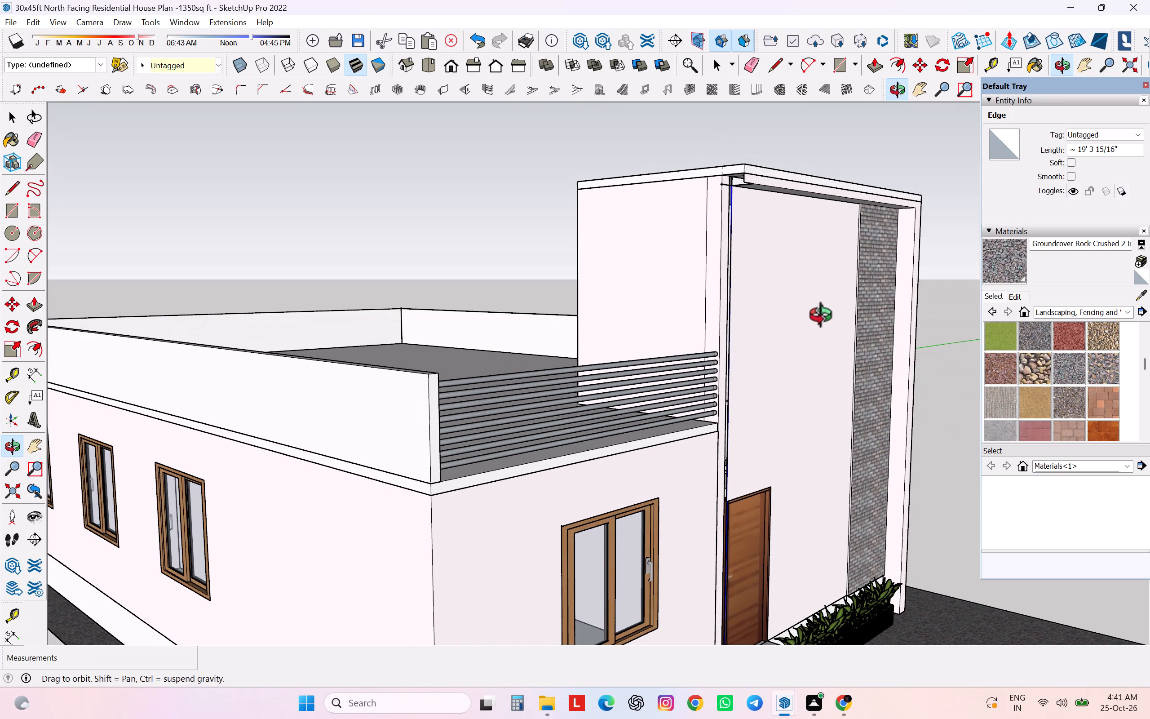
middle_click_drag(825, 318, 724, 347)
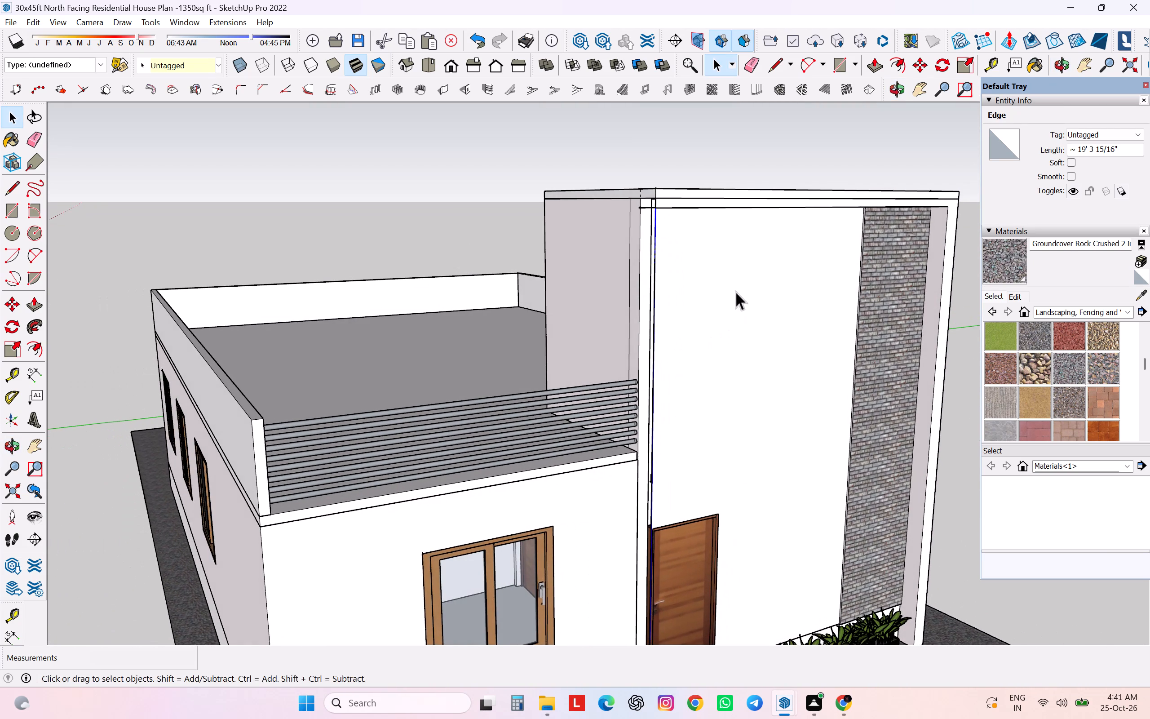
middle_click_drag(735, 291, 735, 174)
Open the house group for editing.
left_click(756, 134)
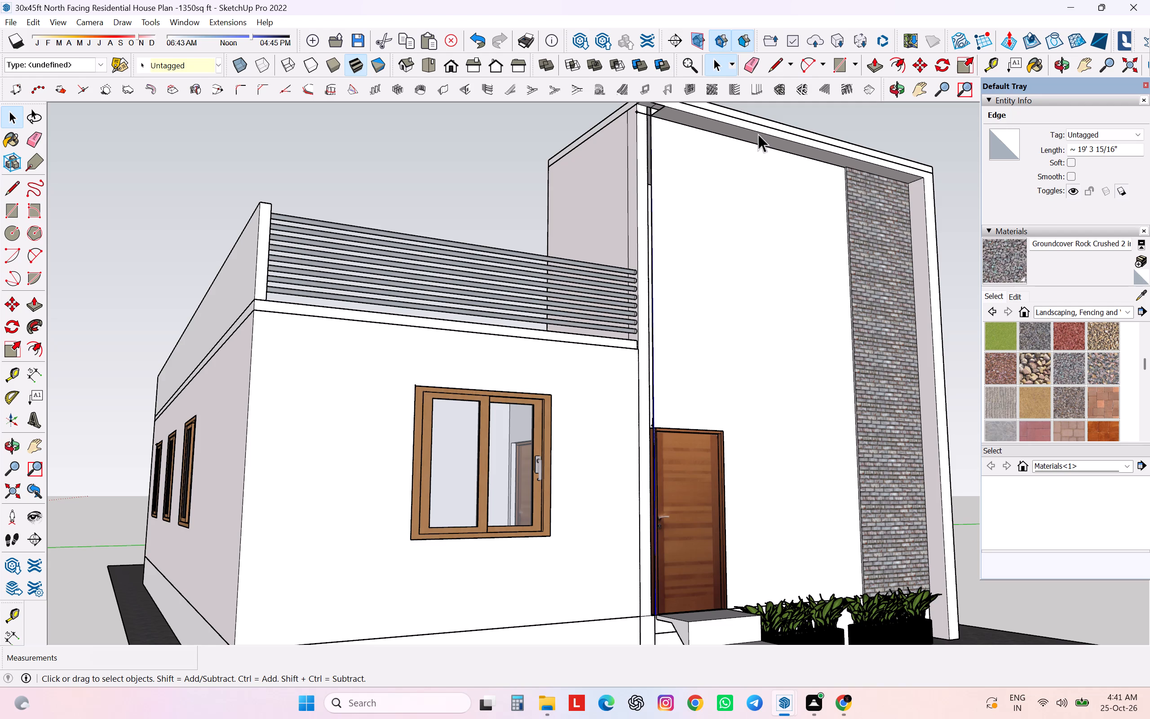
right_click(764, 162)
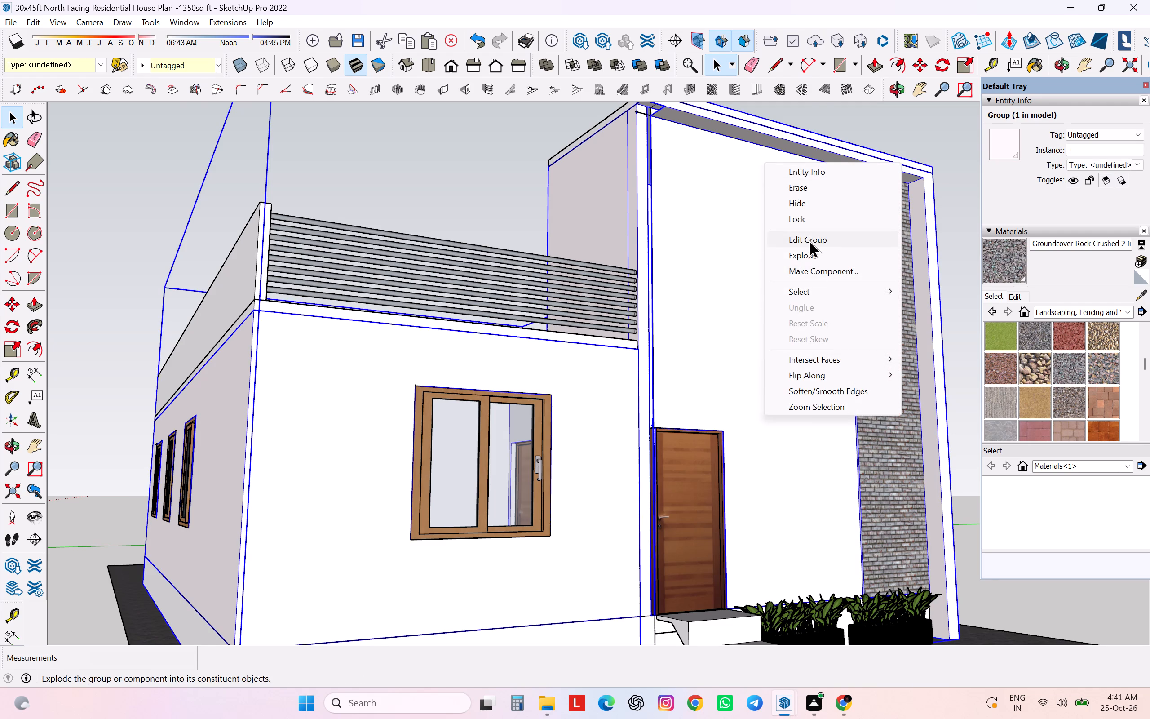
left_click(809, 240)
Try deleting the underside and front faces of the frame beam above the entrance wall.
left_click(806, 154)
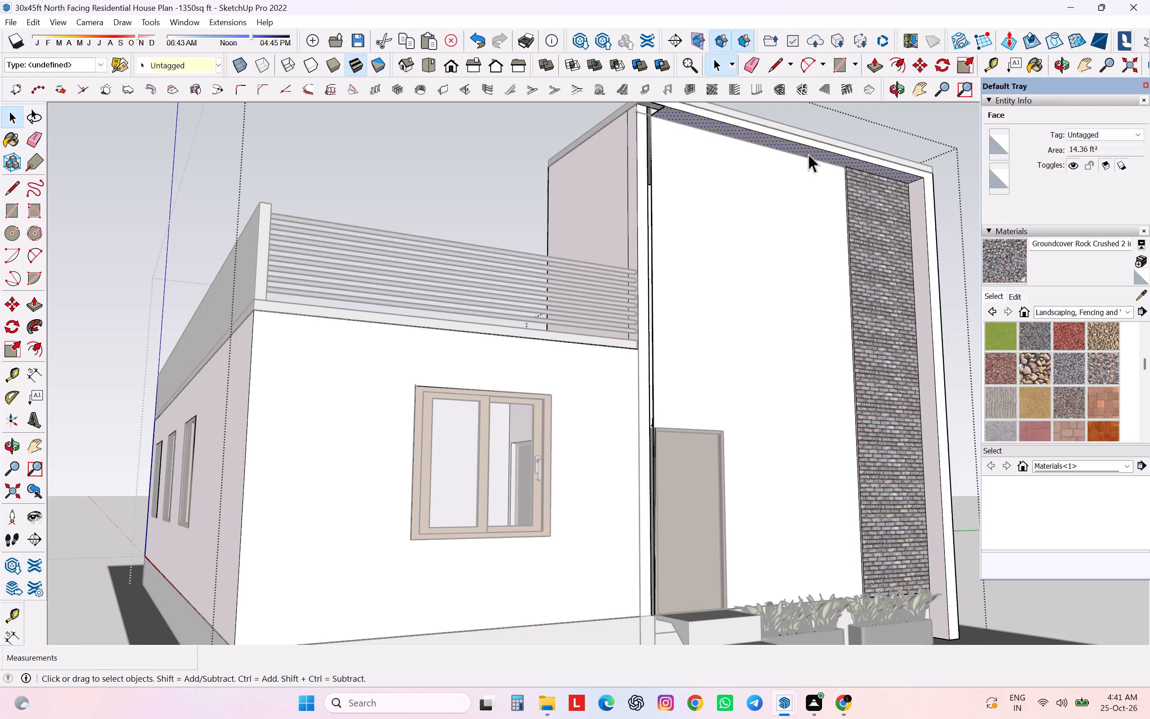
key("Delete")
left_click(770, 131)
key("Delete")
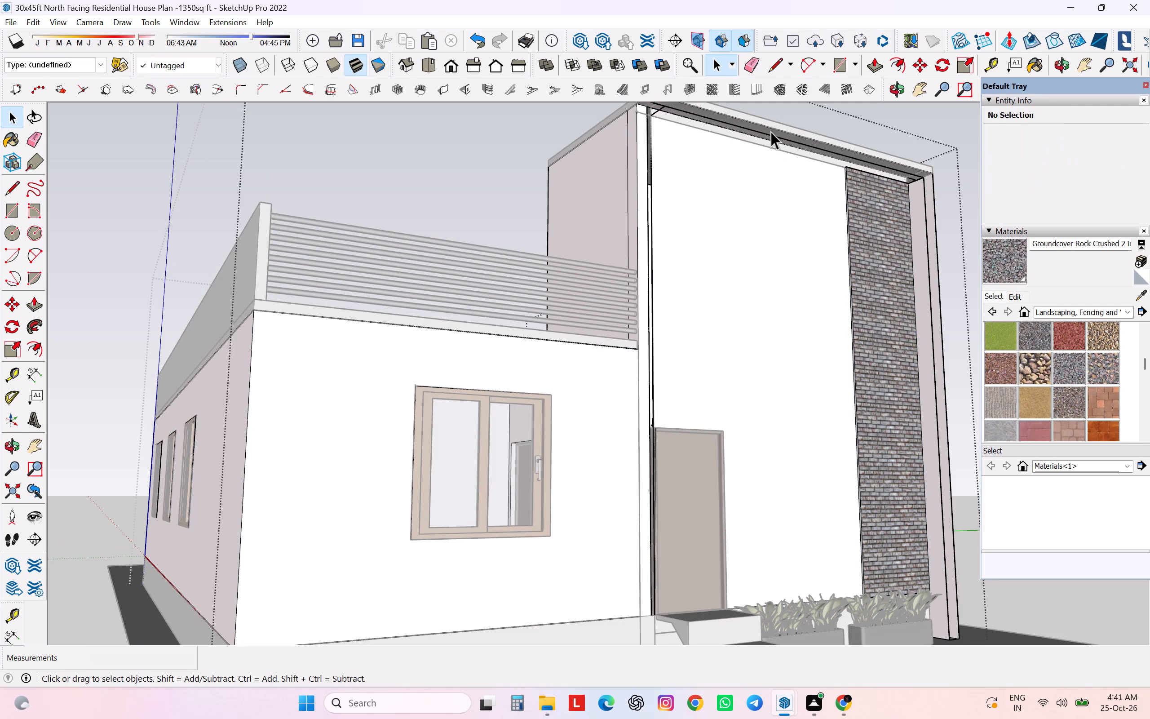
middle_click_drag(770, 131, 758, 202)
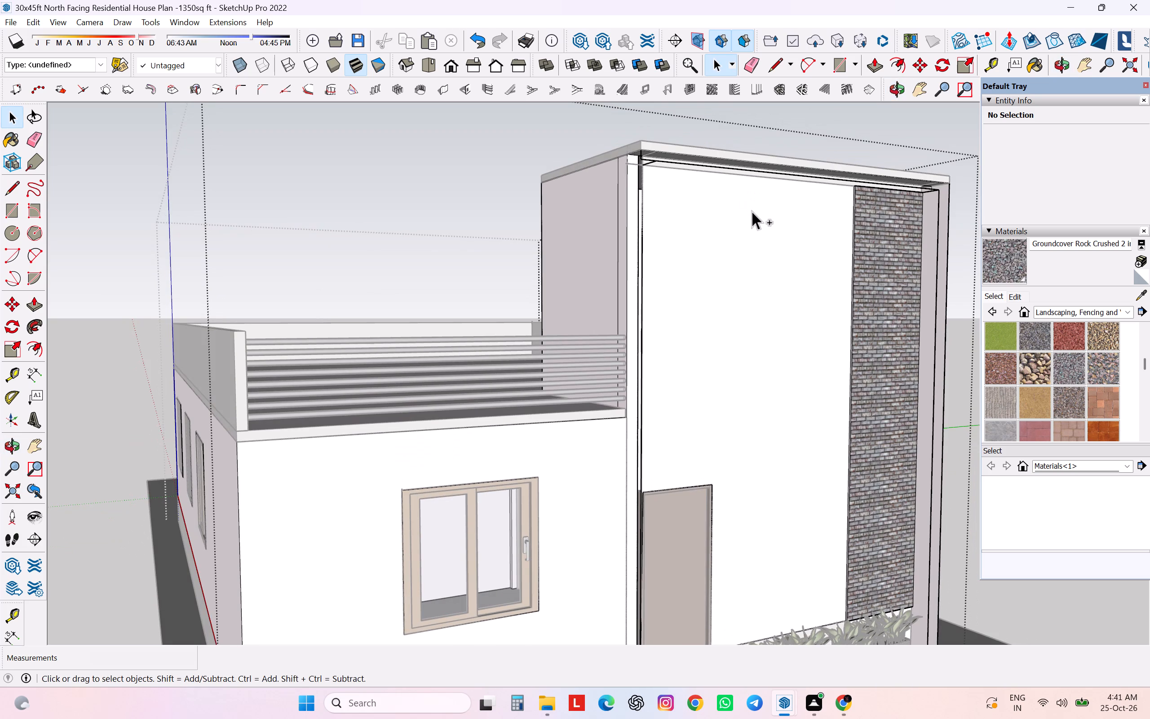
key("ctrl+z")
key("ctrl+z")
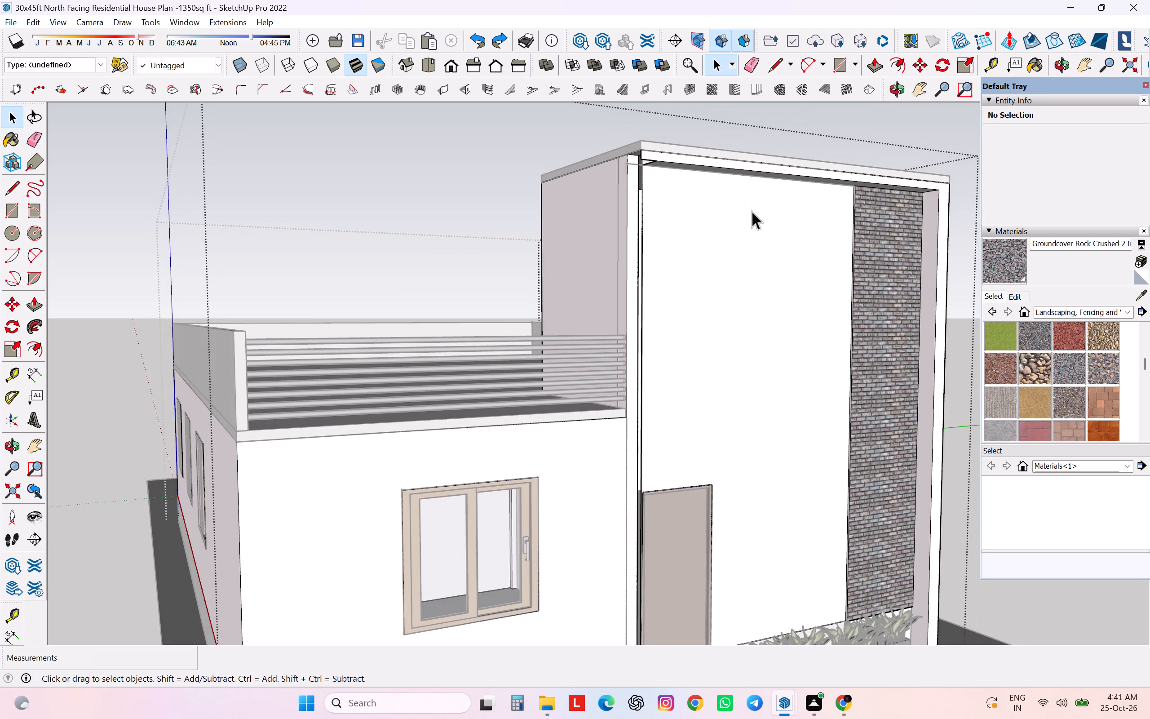
Draw a rectangle about 11 13/16" by 4 1/16" closing the frame beam's open end beside the balcony.
middle_click_drag(640, 157, 726, 187)
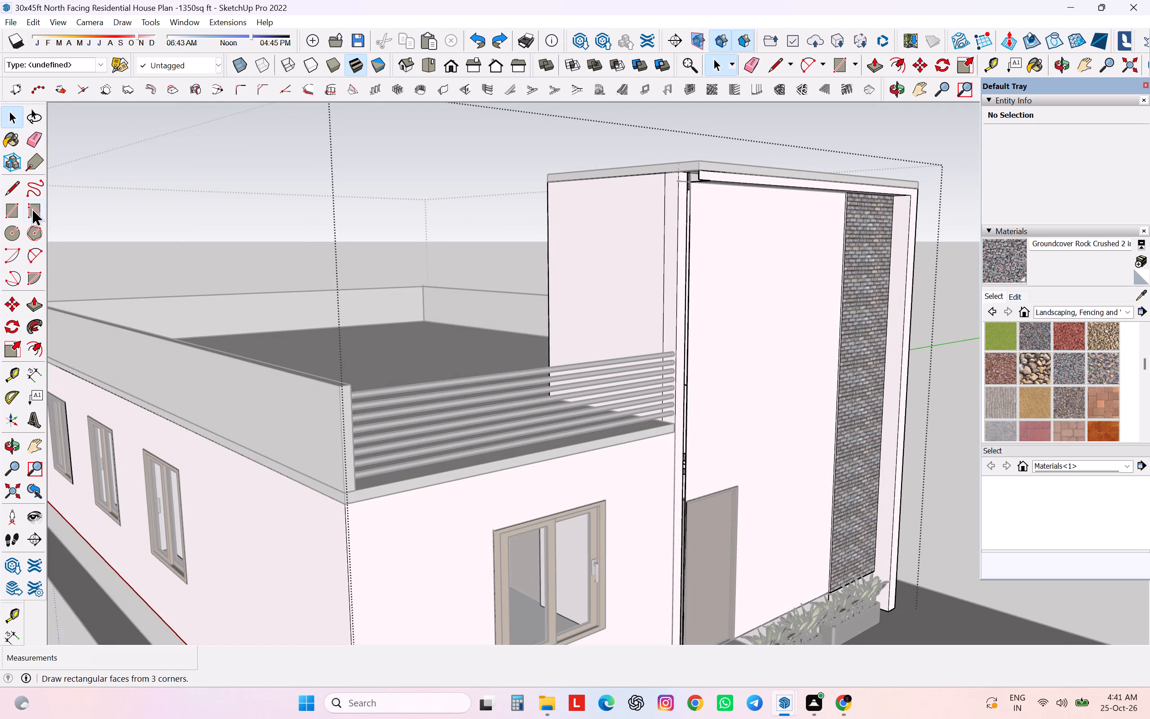
left_click(10, 213)
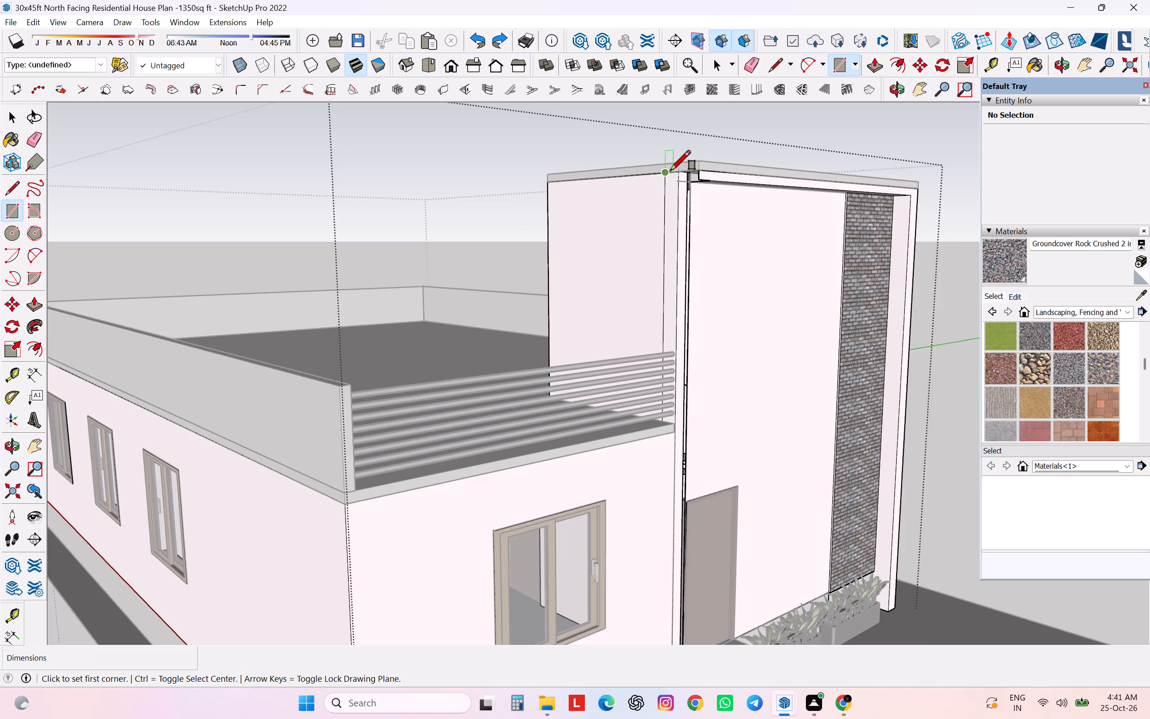
scroll(671, 170, "up", 8)
left_click(682, 171)
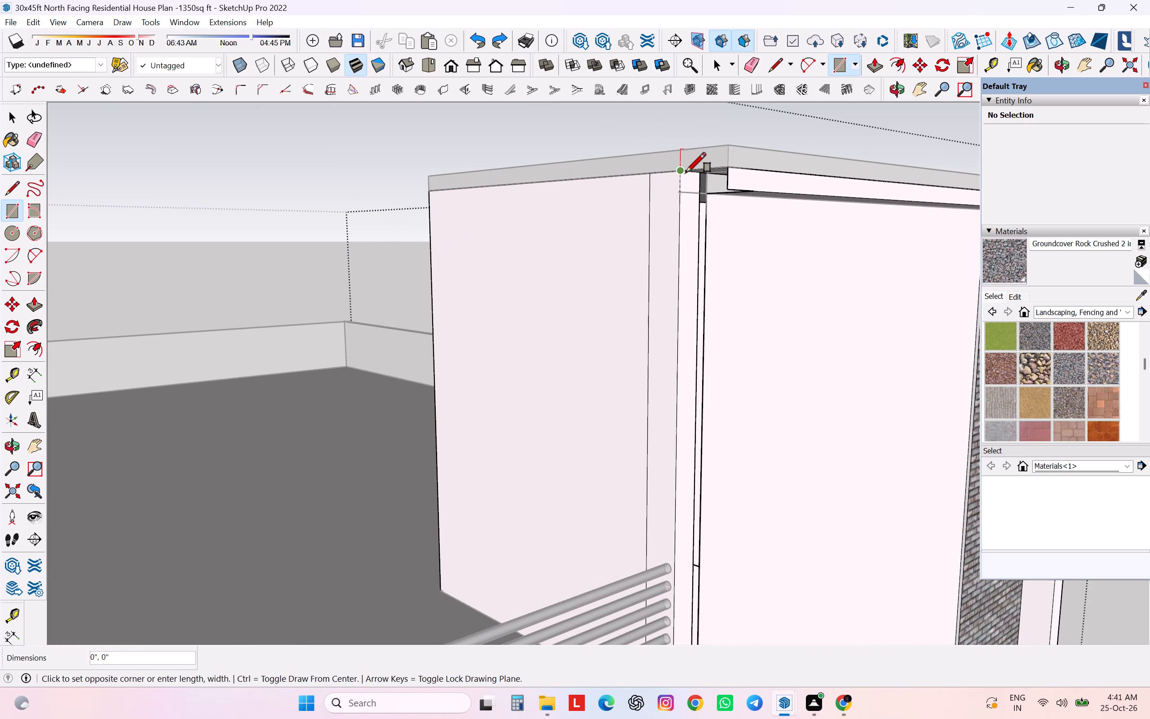
left_click(727, 190)
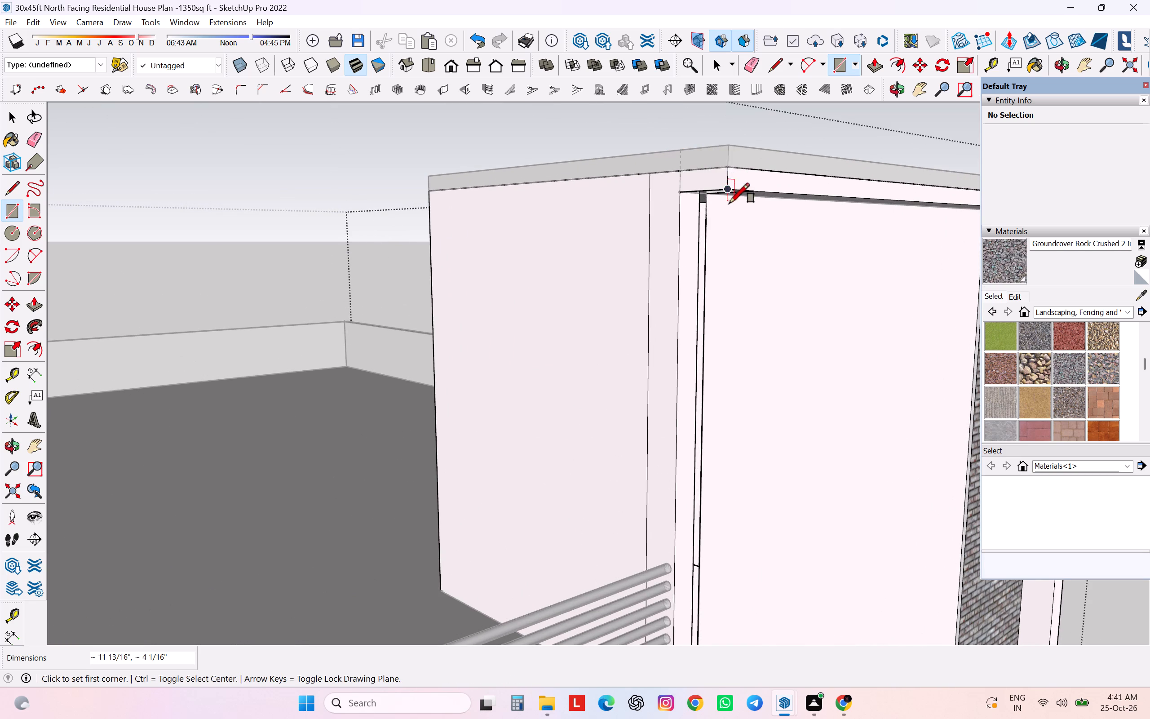
Cover the gap in the beam's underside at that corner with a rectangle about 11 13/16" by 8" and leave the house group.
middle_click_drag(729, 203, 681, 129)
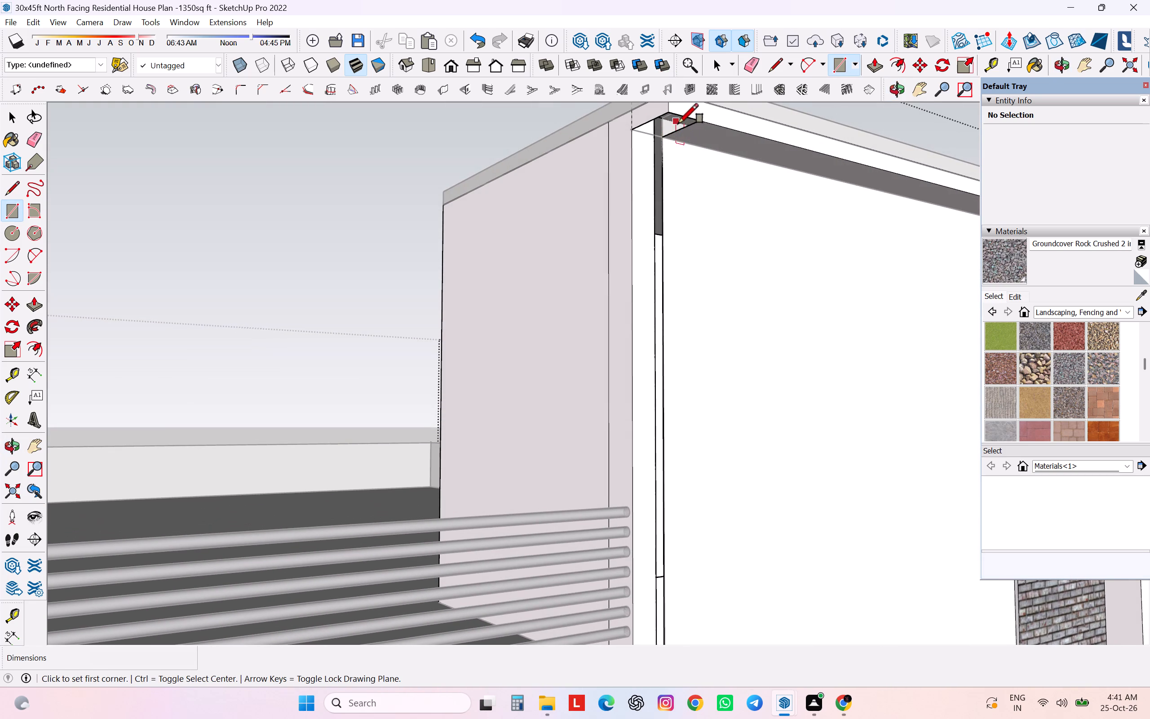
left_click(696, 120)
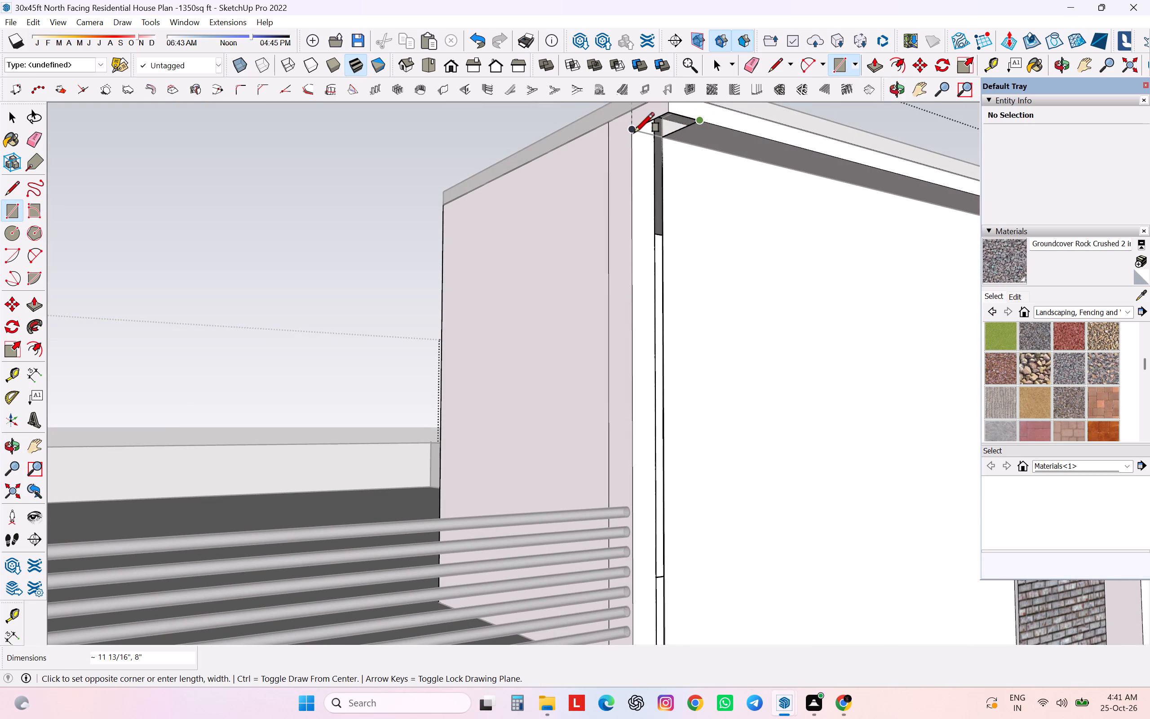
left_click(634, 133)
scroll(684, 197, "down", 14)
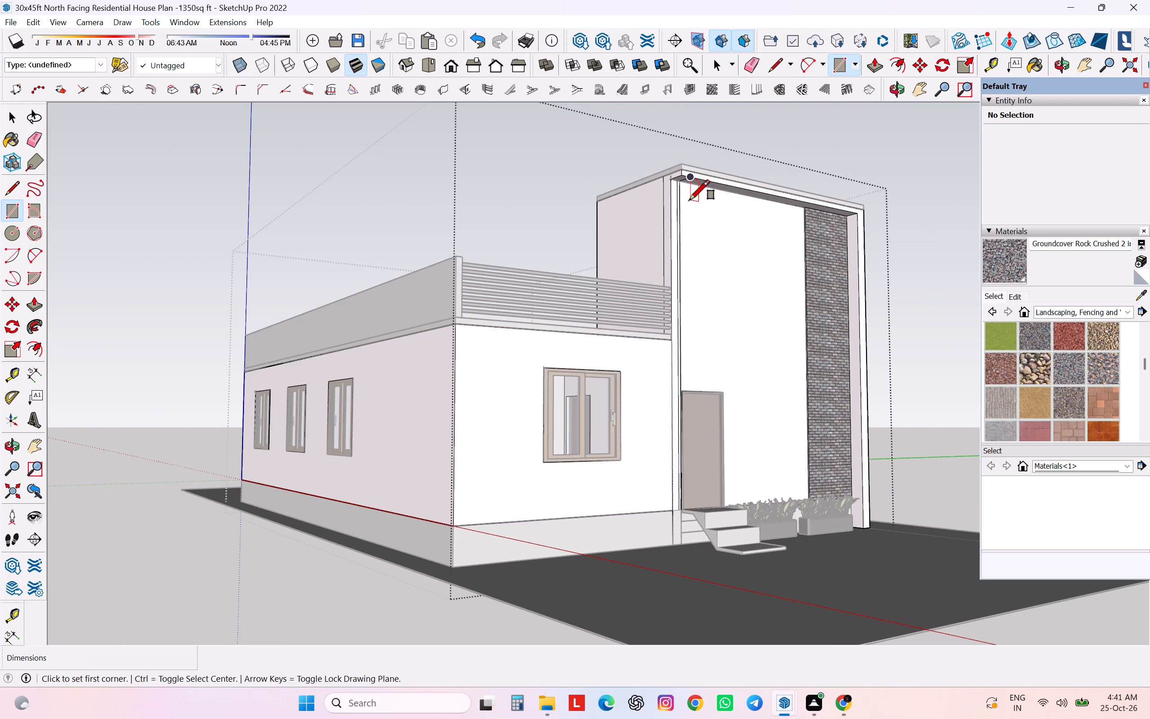
key("space")
left_click_drag(100, 399, 107, 404)
double_click(186, 387)
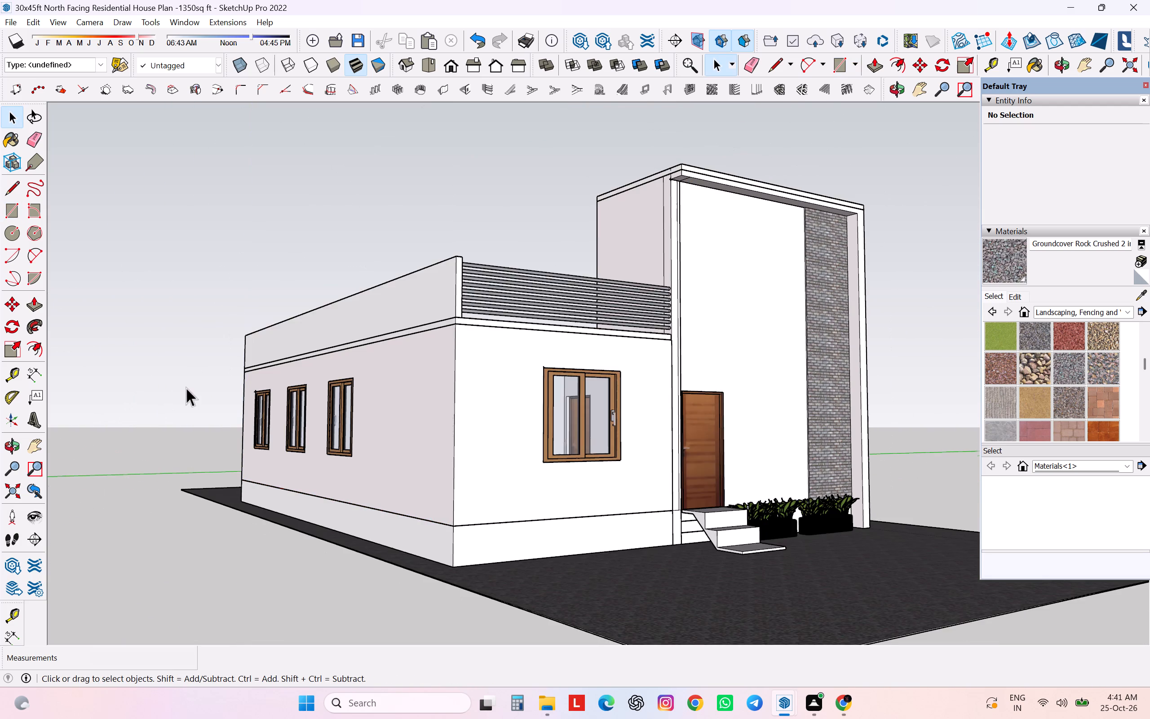
Draw a vertical line about 3 15/16" long on the roof slab's balcony-side edge, directly above the entrance wall corner.
scroll(259, 363, "down", 4)
middle_click_drag(500, 353, 341, 439)
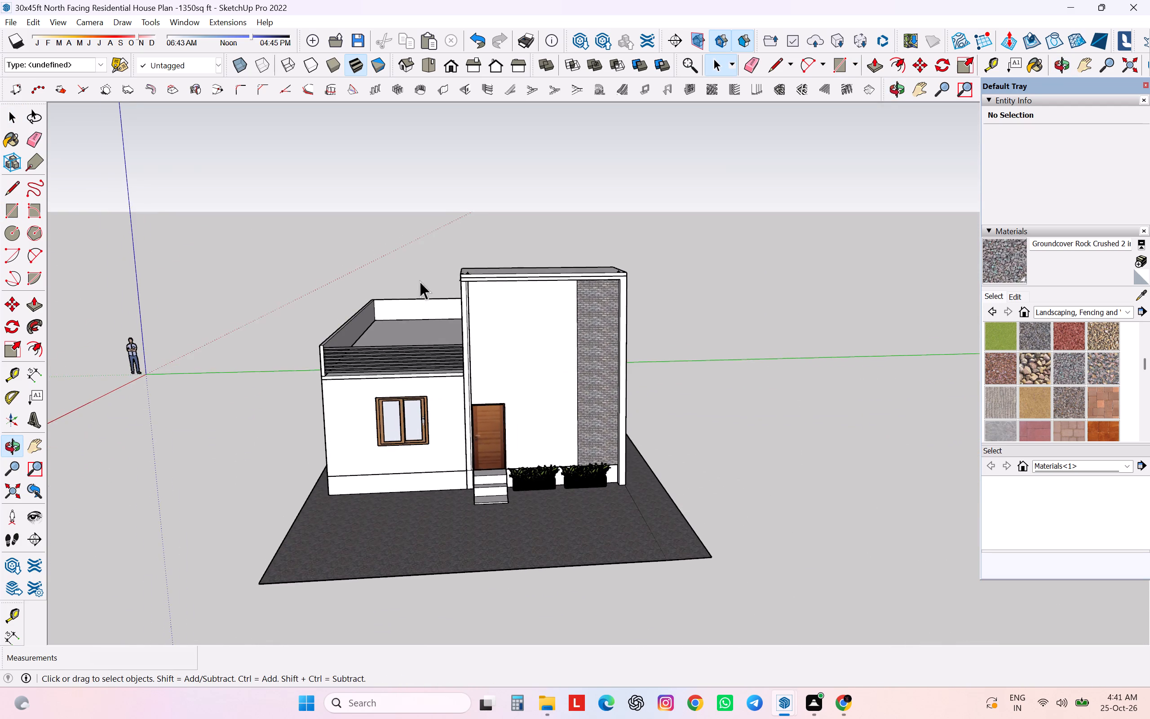
scroll(420, 277, "up", 6)
scroll(526, 295, "up", 4)
middle_click_drag(530, 286, 739, 311)
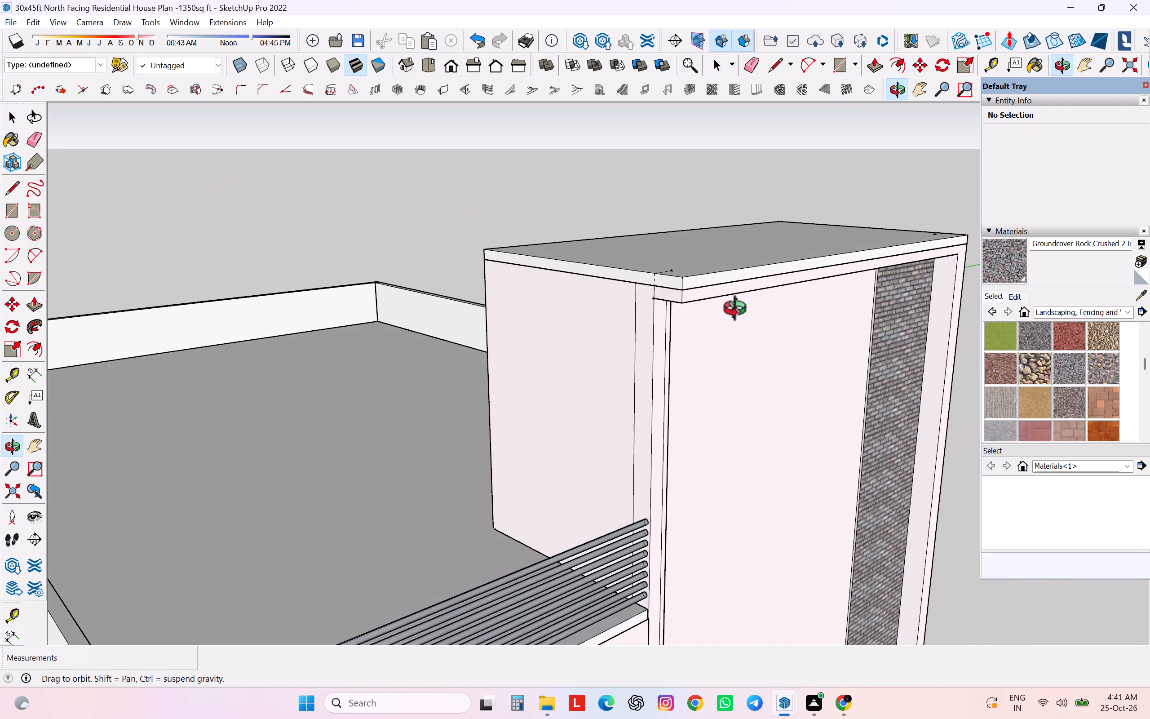
middle_click_drag(739, 311, 785, 298)
scroll(675, 286, "up", 6)
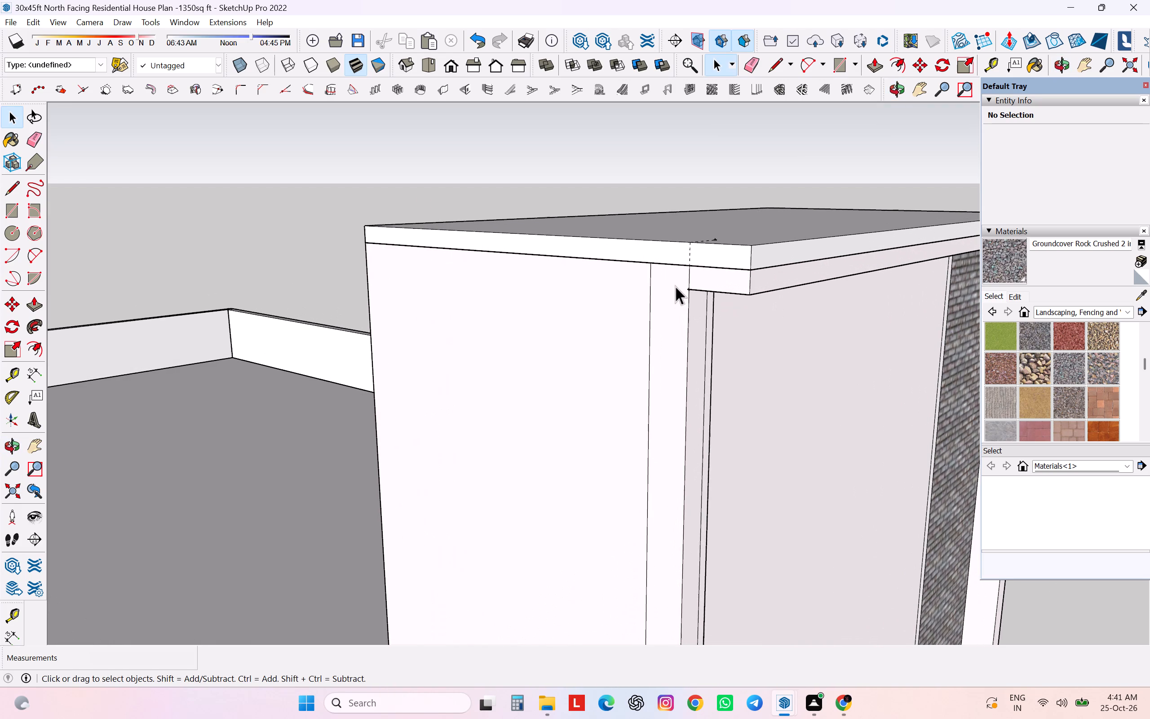
key("l")
left_click(690, 246)
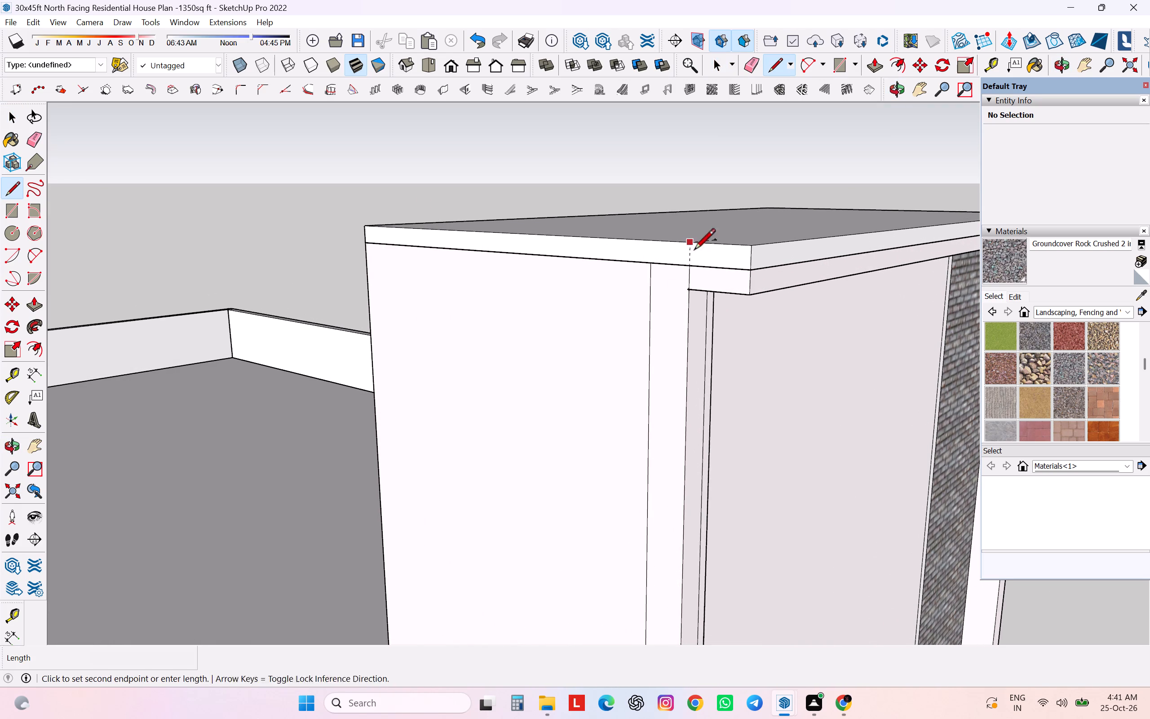
left_click(694, 269)
key("Escape")
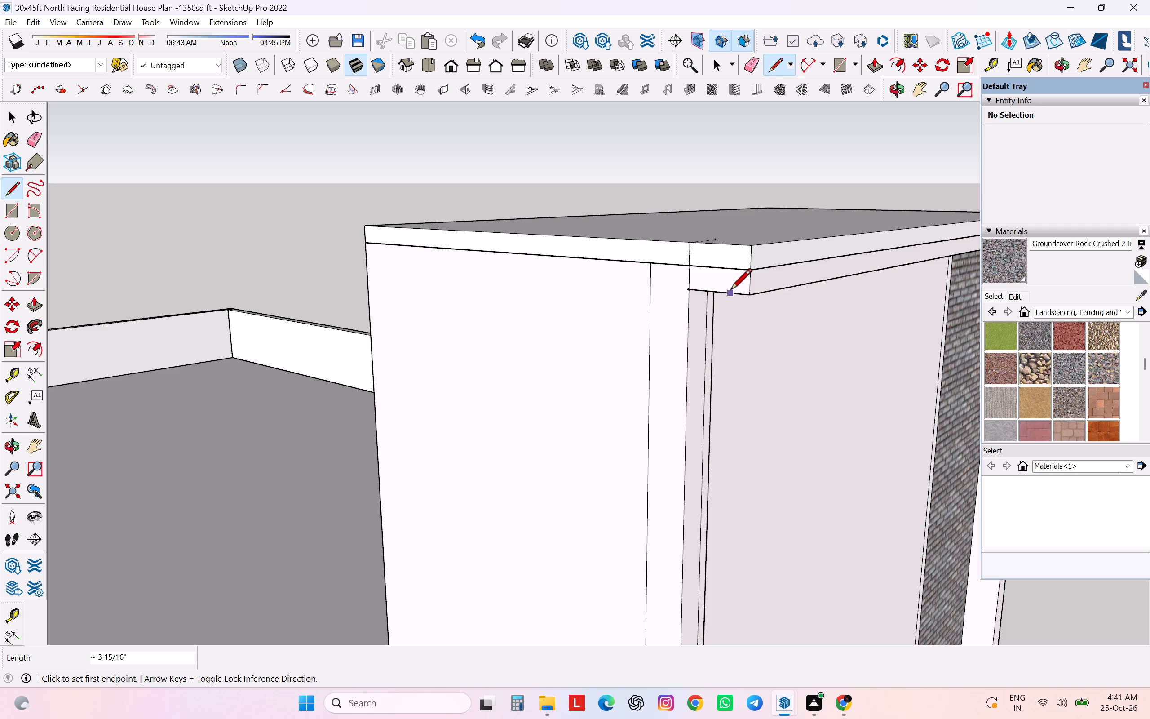
Draw a horizontal line across the top of the brick-side frame post, continuing the beam's lower edge to the post's outer edge.
scroll(727, 272, "down", 2)
middle_click_drag(732, 286, 500, 262)
scroll(500, 262, "up", 1)
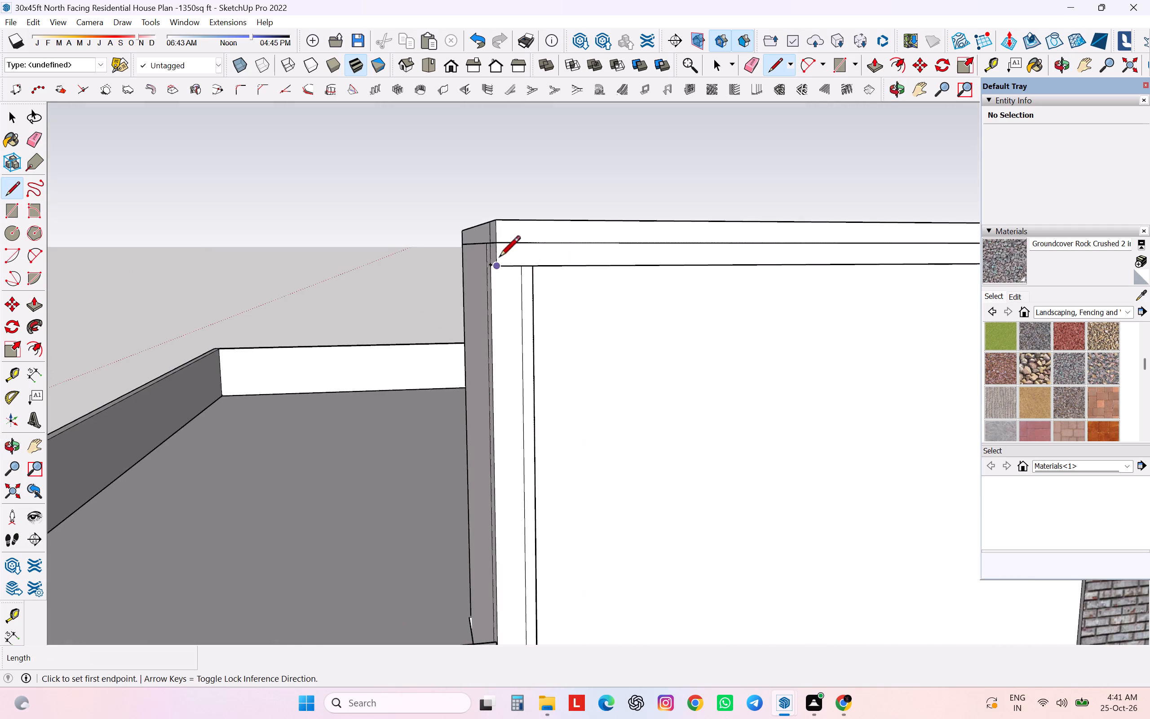
scroll(499, 258, "down", 11)
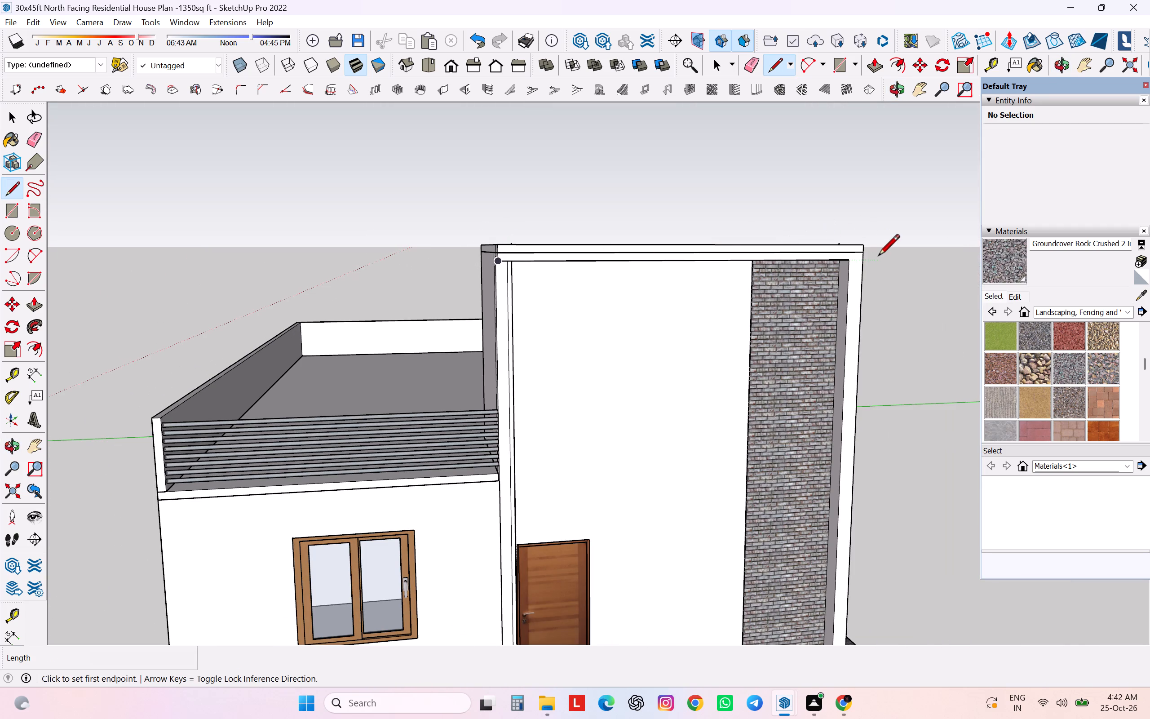
scroll(857, 258, "up", 6)
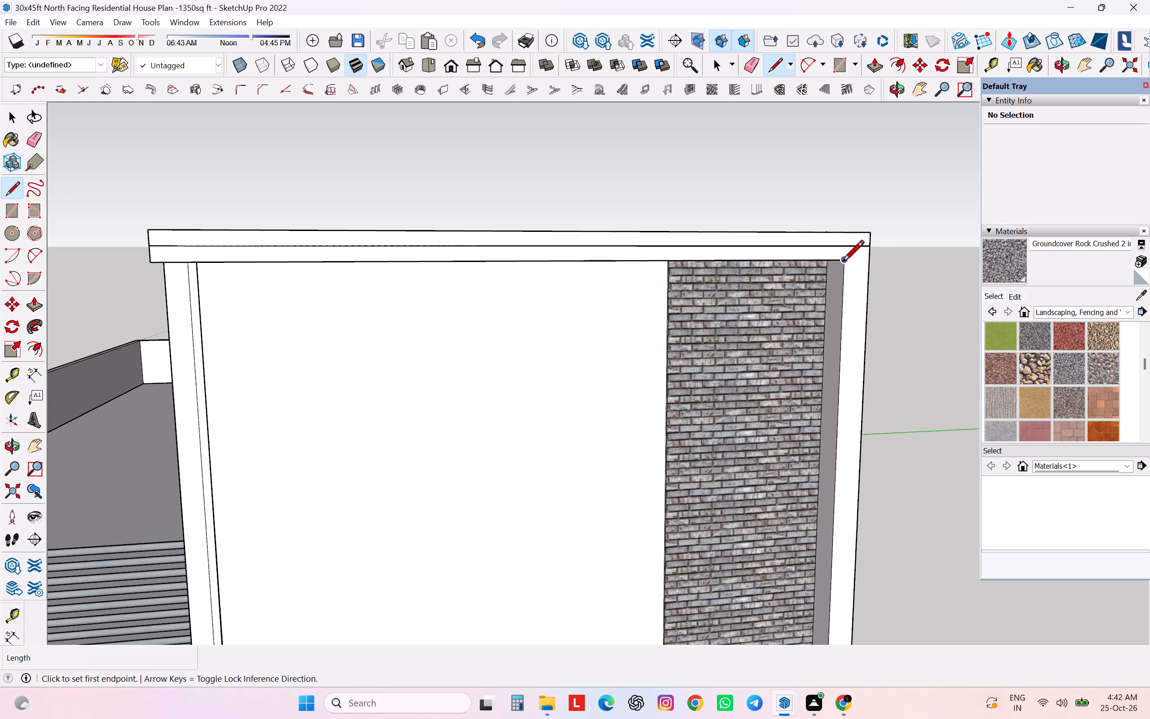
left_click_drag(843, 263, 850, 262)
left_click(871, 258)
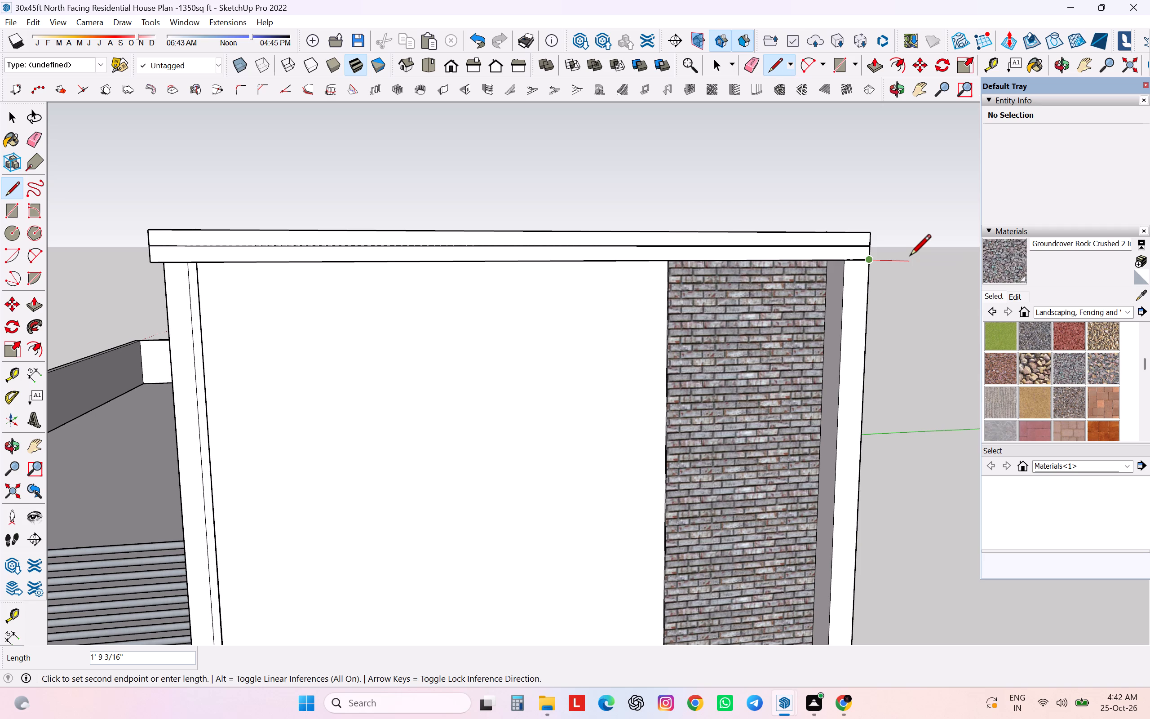
key("space")
Draw a vertical line about 4 1/16" long on the beam's front, up from the post's inner top corner to the slab edge.
key("l")
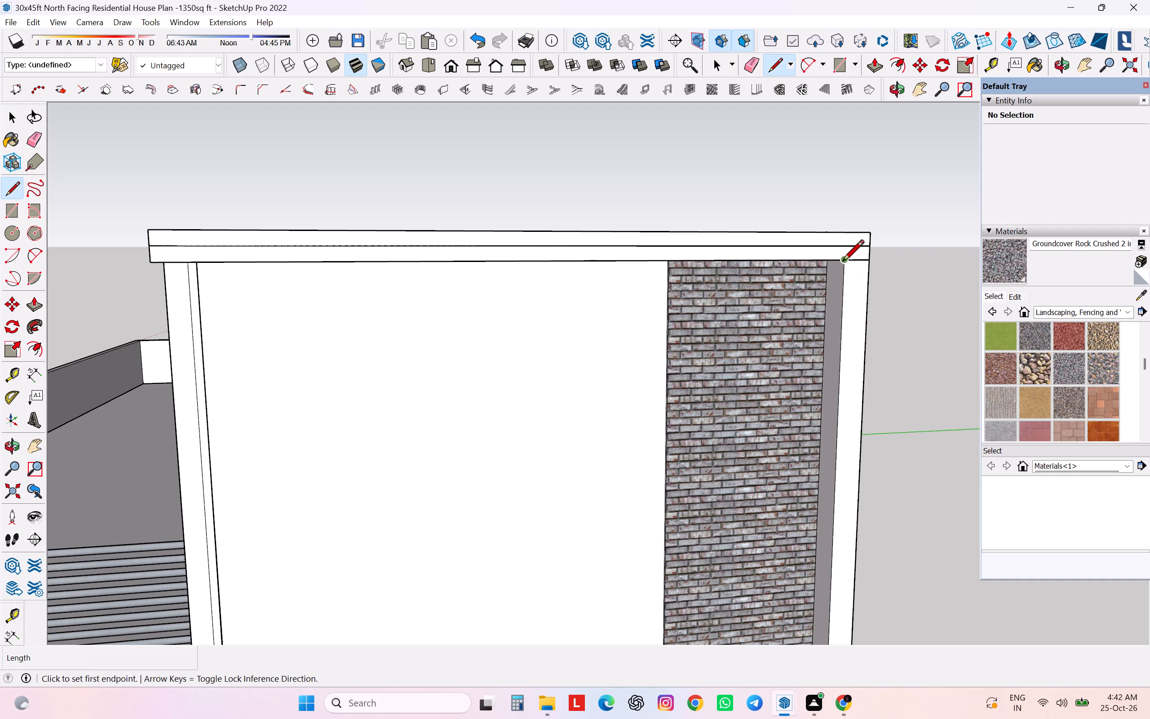
left_click(843, 262)
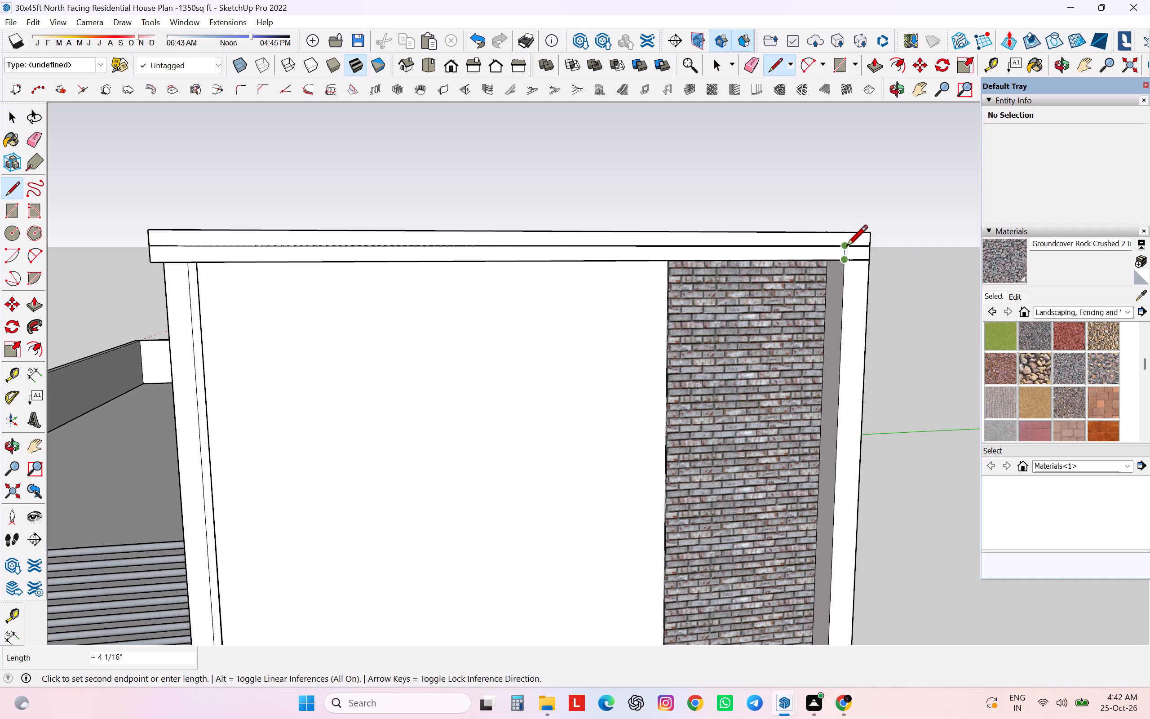
left_click(846, 248)
key("Escape")
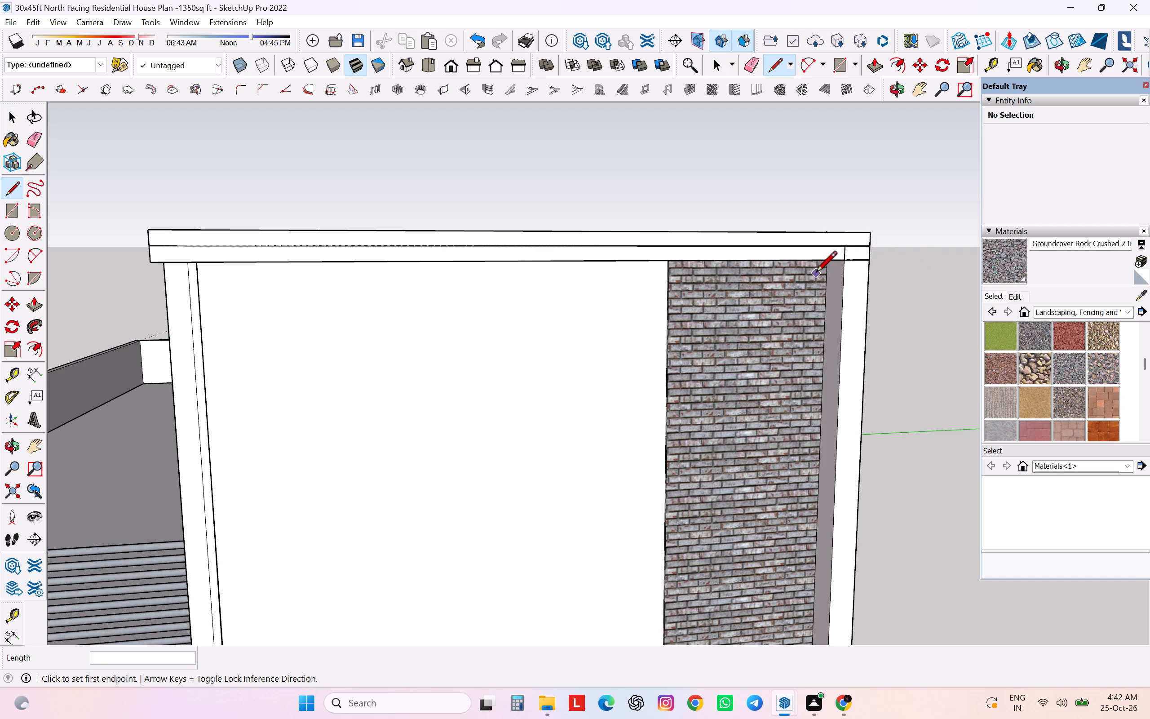
key("space")
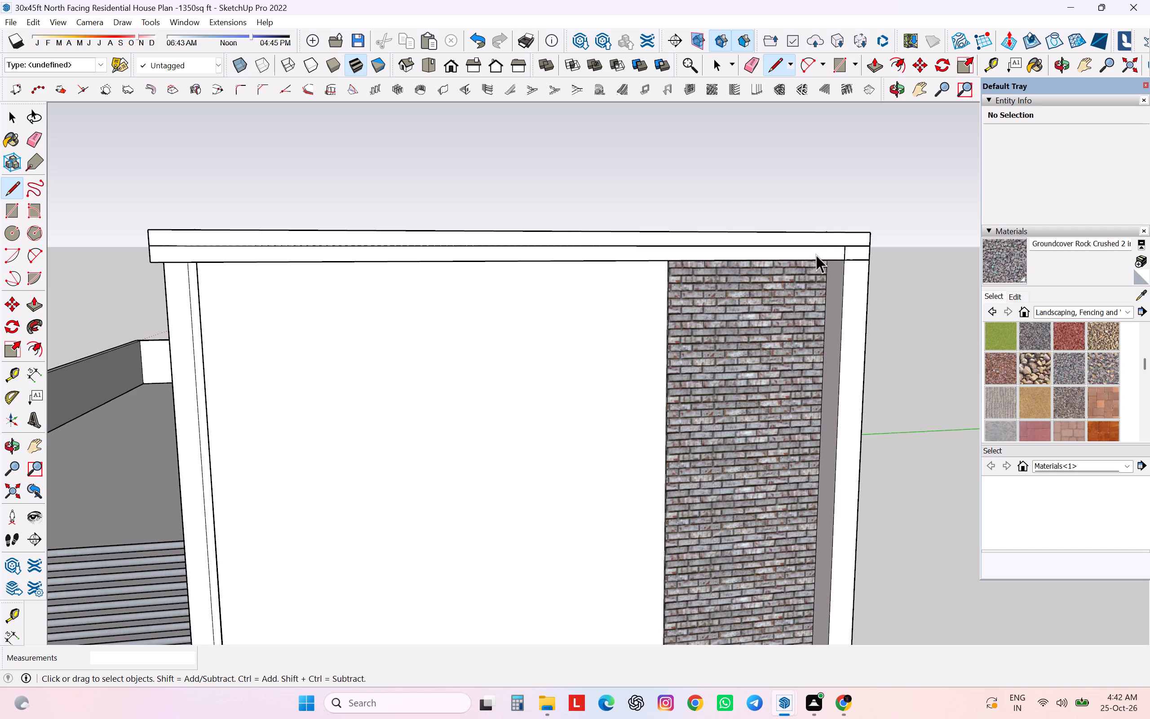
Open the house group and draw an 8" horizontal line across the top of the brick-side post, level with the beam's underside.
left_click(816, 254)
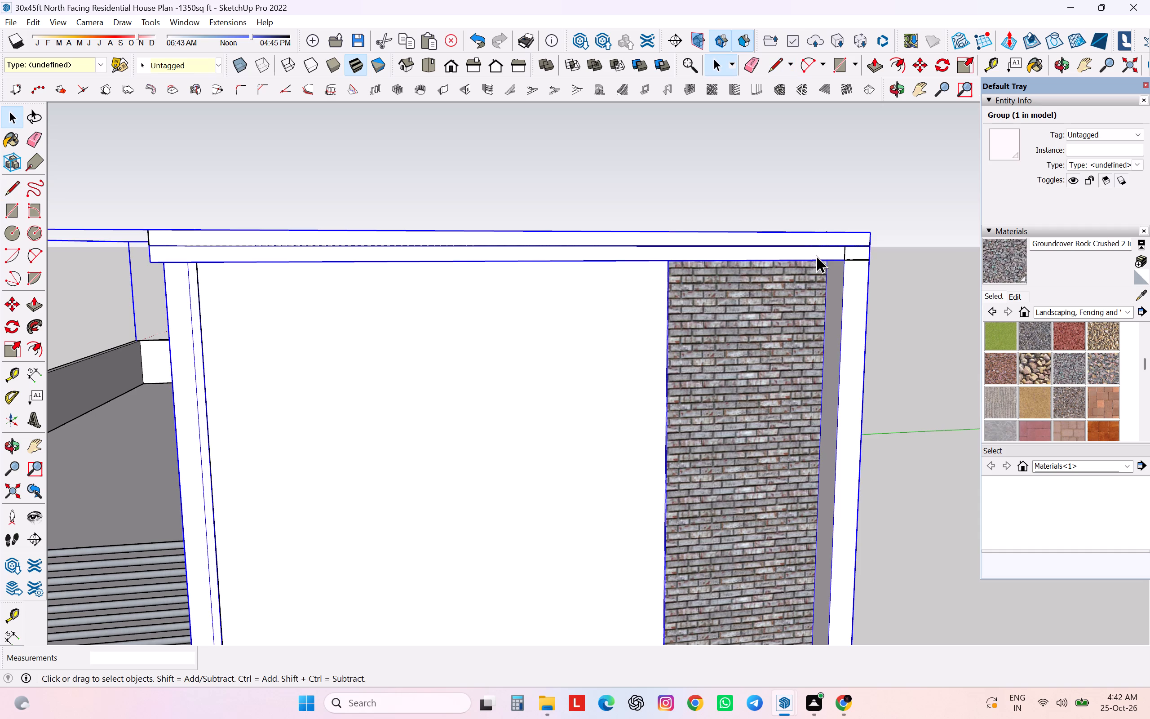
right_click(816, 255)
left_click(831, 326)
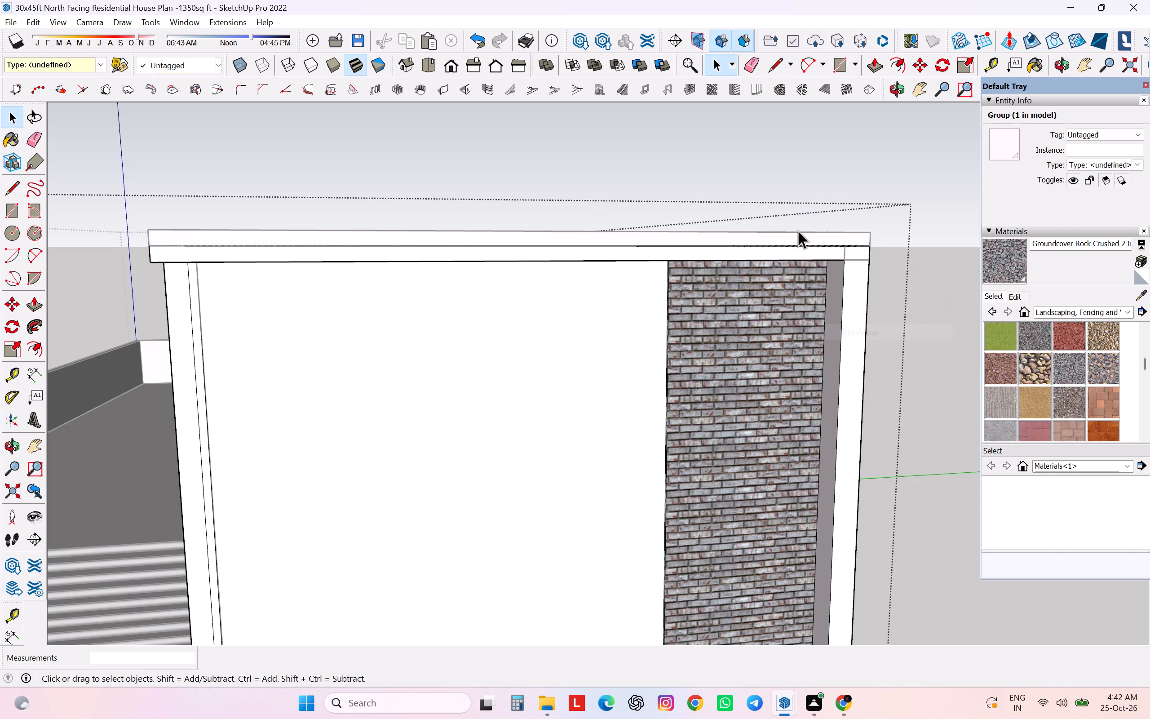
left_click(804, 253)
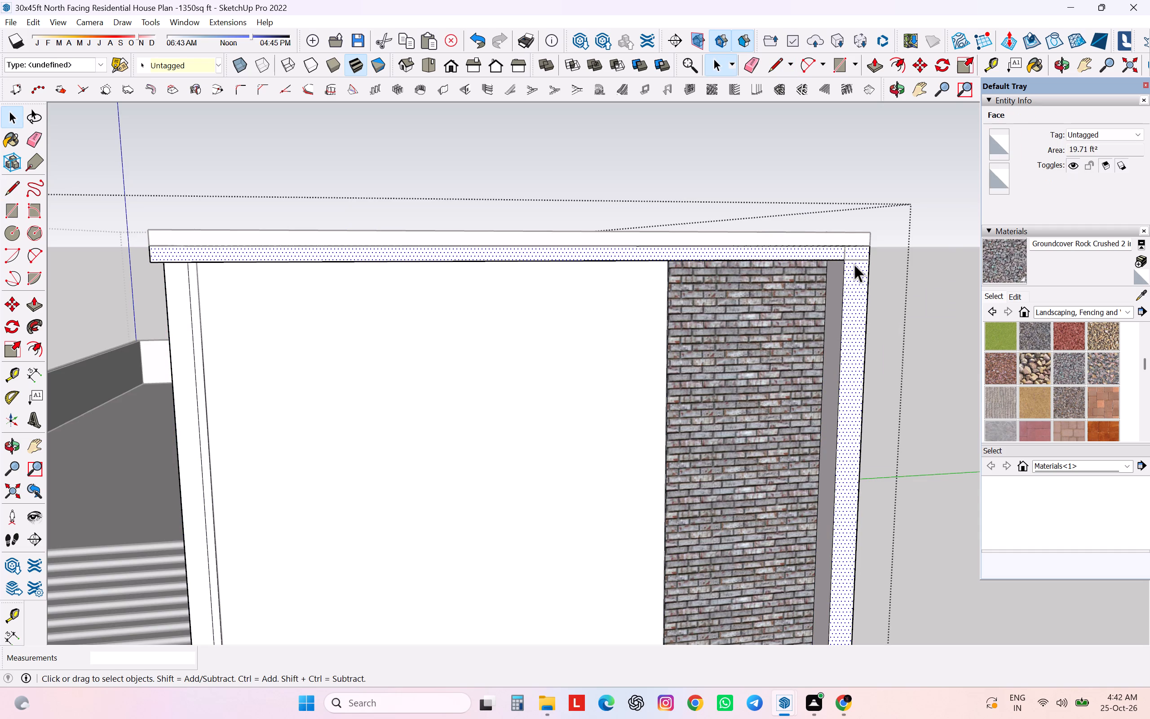
key("l")
left_click(845, 264)
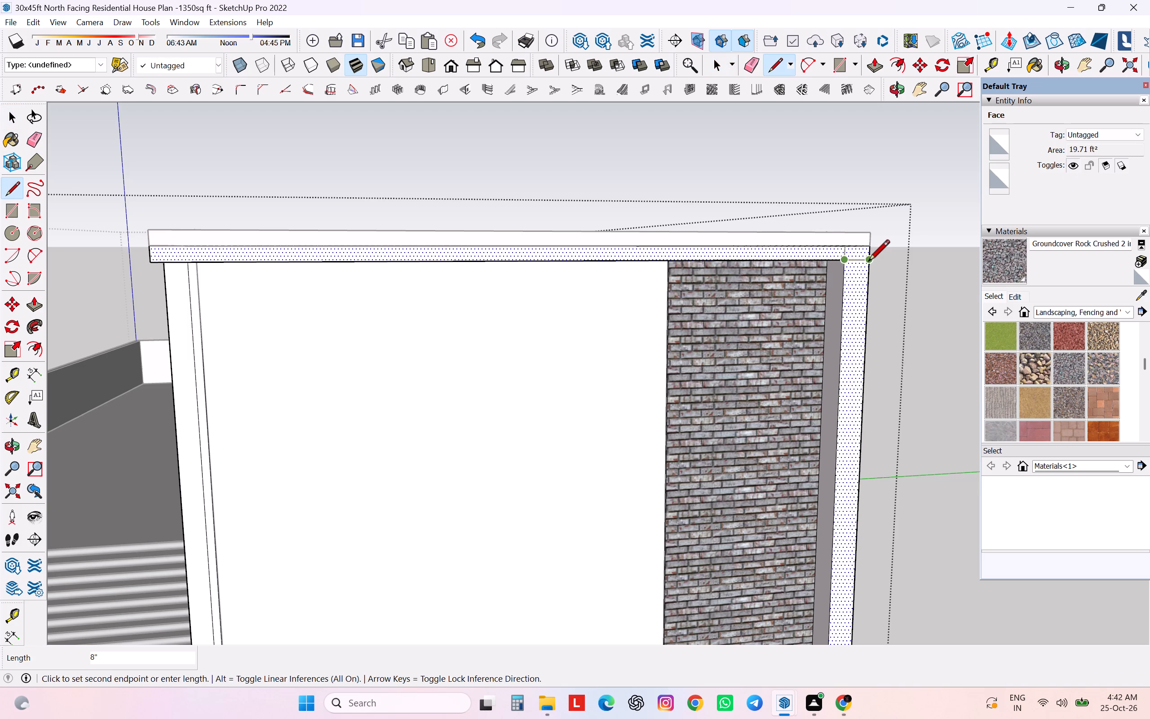
left_click(868, 262)
key("Escape")
Delete the selected front face of the beam below the roof slab and leave the house group.
scroll(893, 267, "down", 1)
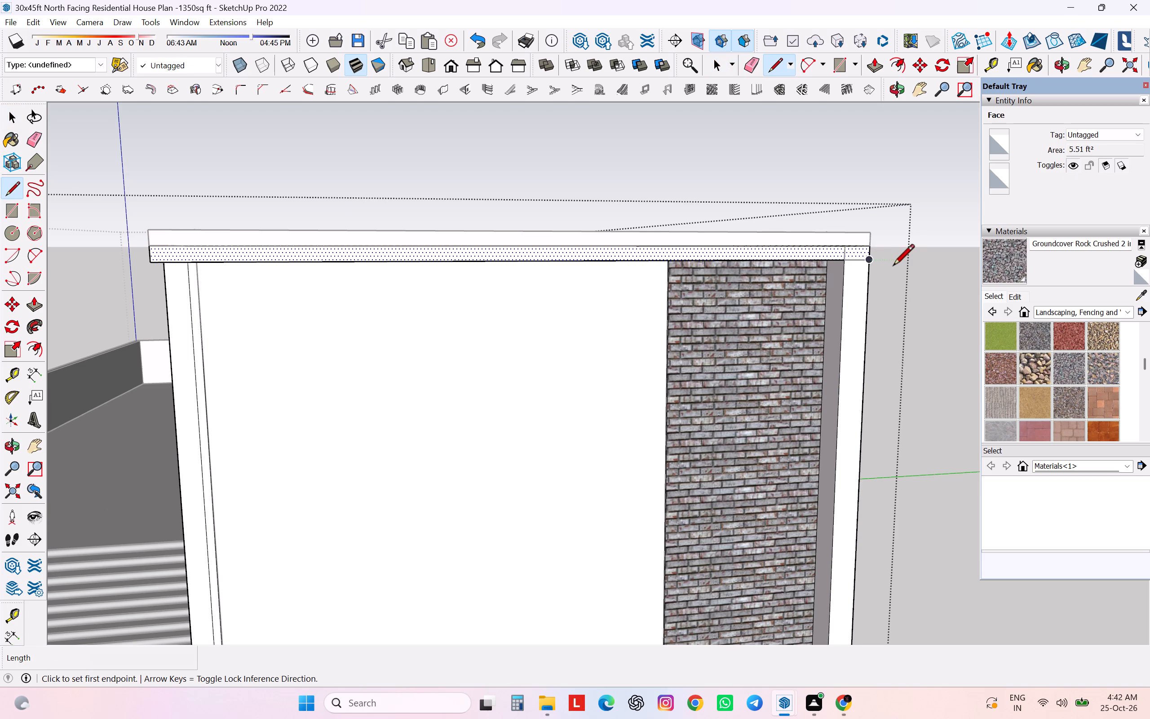
key("Delete")
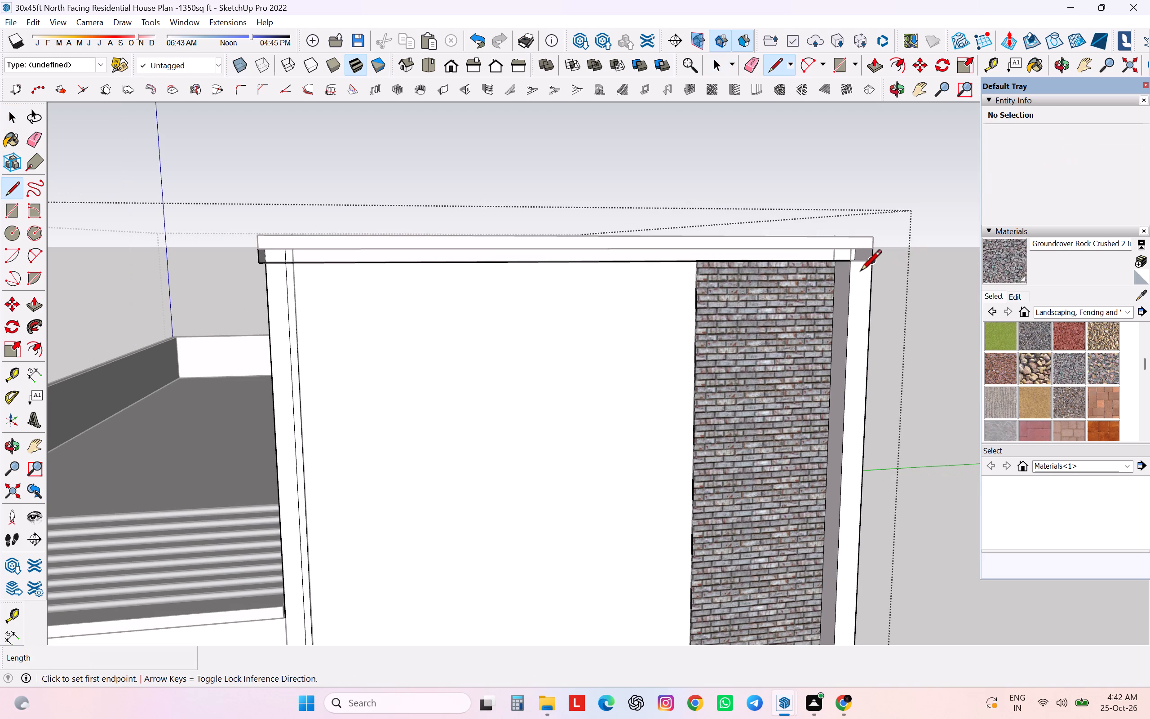
key("space")
left_click_drag(927, 183, 932, 183)
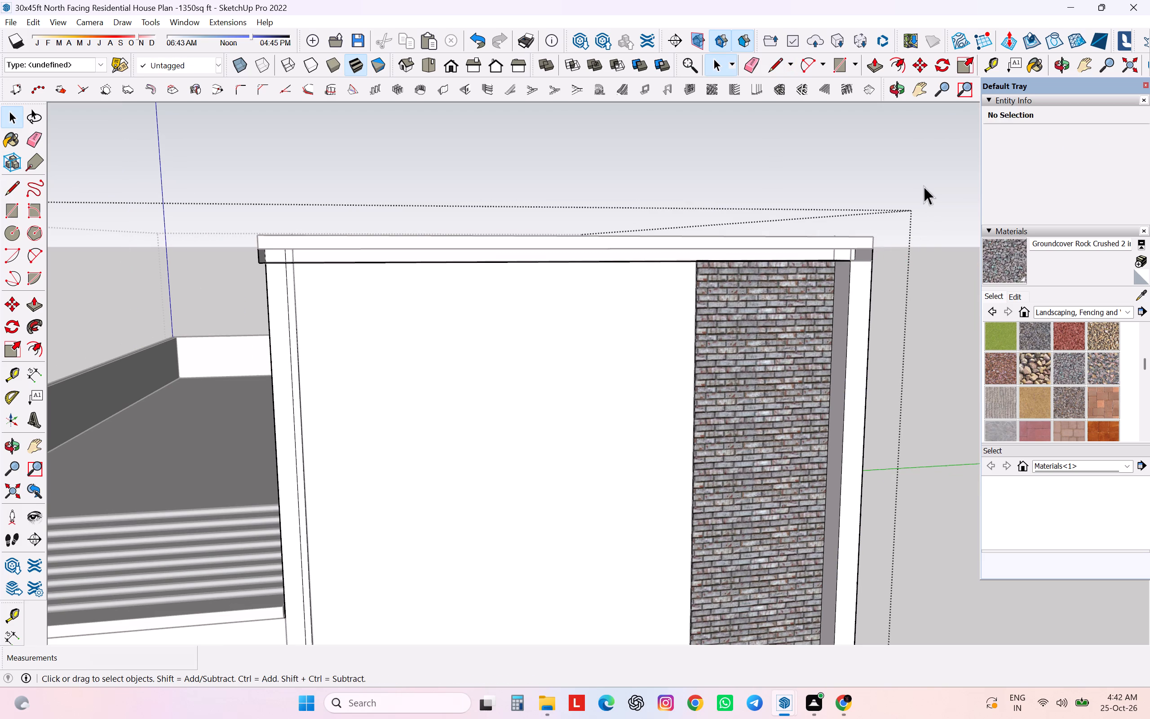
double_click(923, 186)
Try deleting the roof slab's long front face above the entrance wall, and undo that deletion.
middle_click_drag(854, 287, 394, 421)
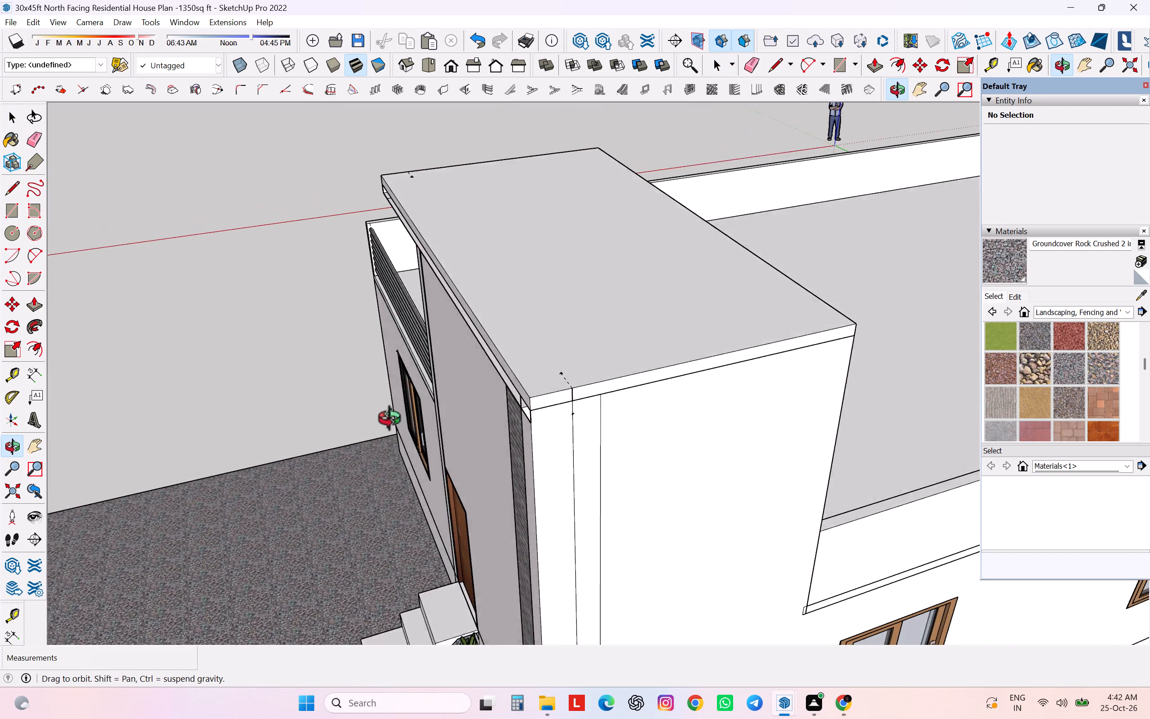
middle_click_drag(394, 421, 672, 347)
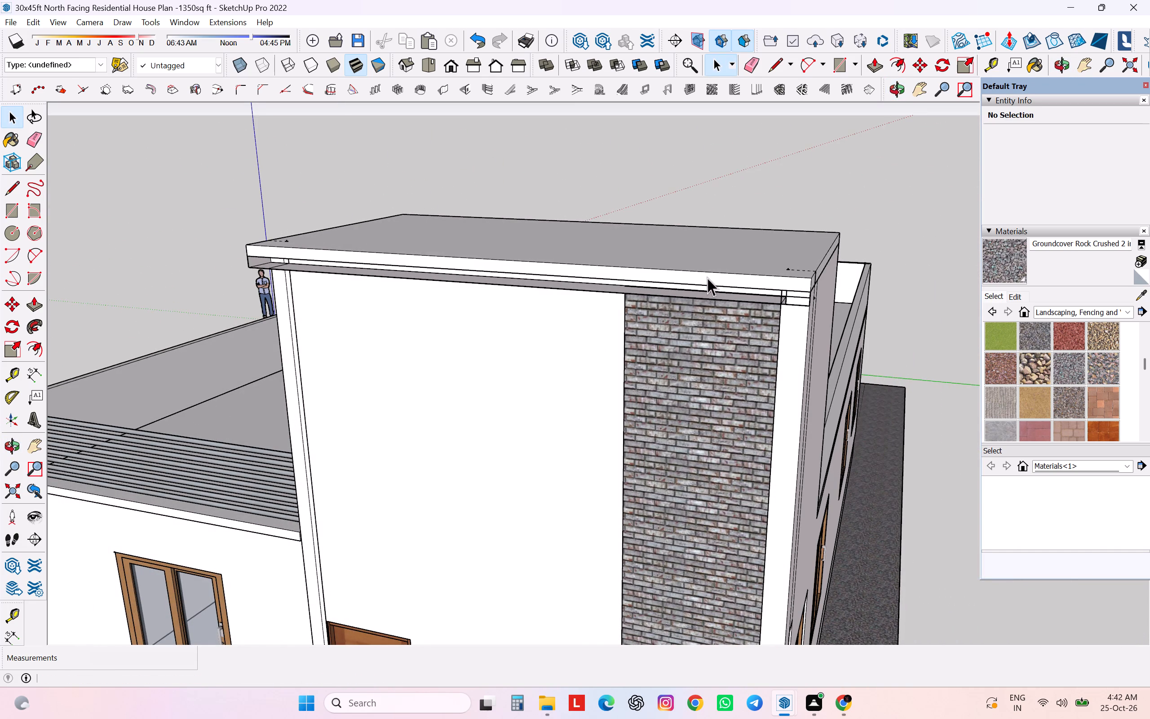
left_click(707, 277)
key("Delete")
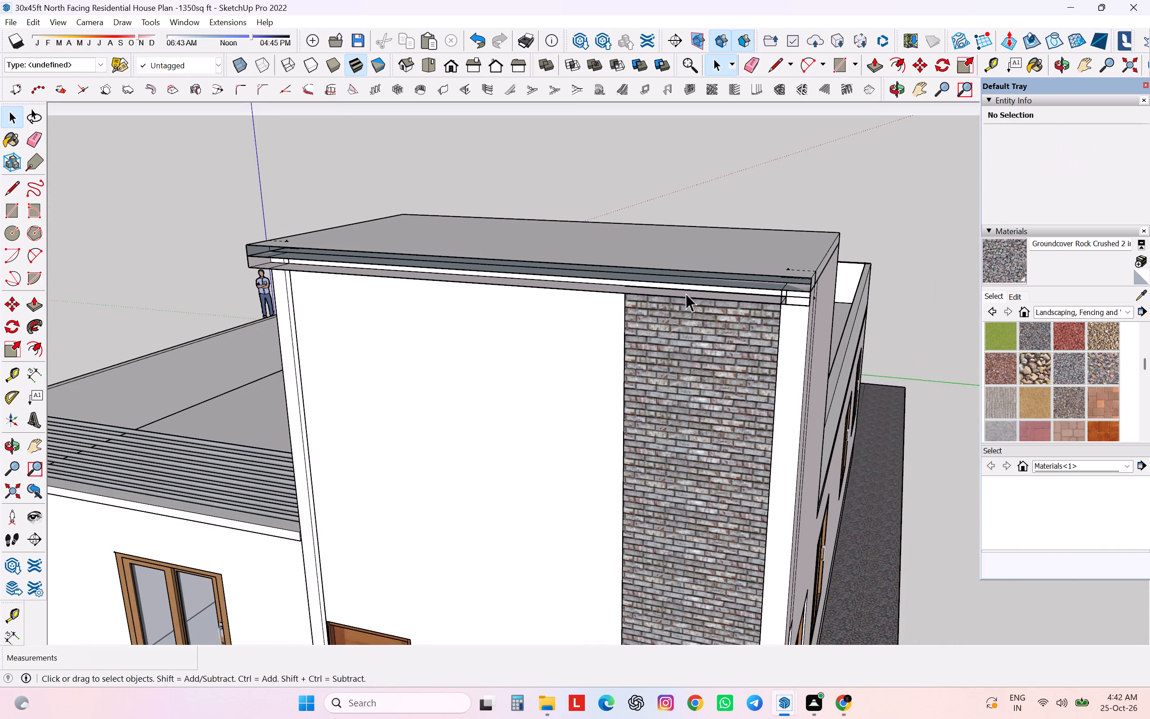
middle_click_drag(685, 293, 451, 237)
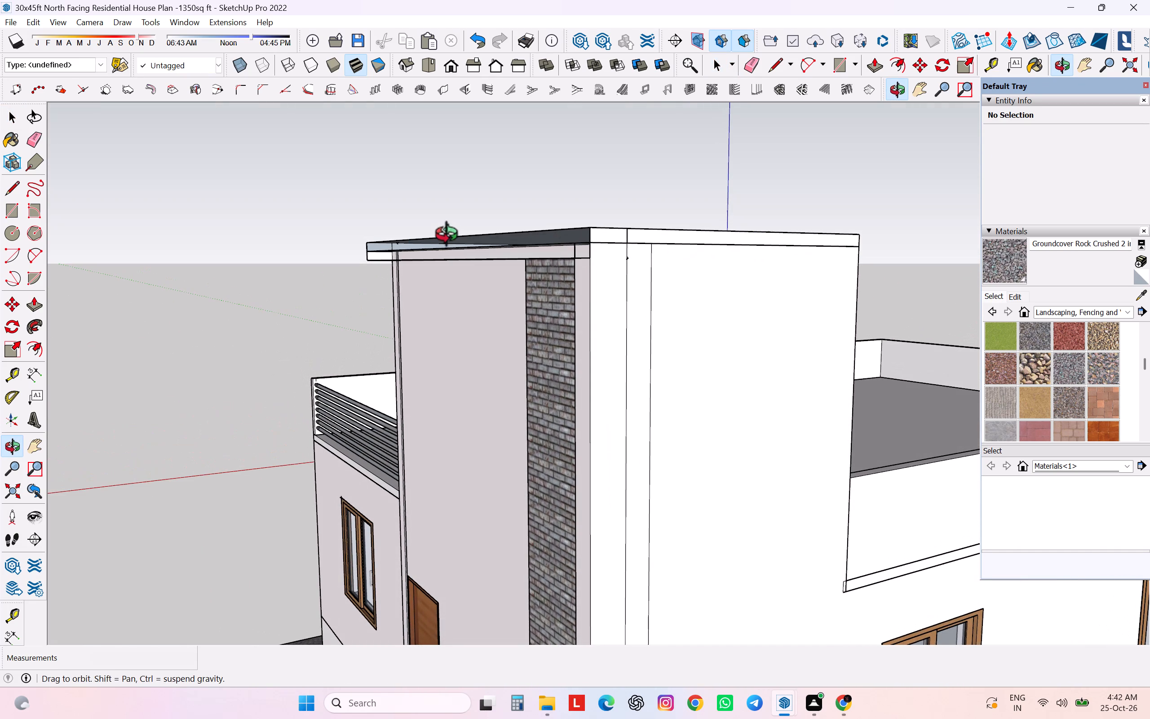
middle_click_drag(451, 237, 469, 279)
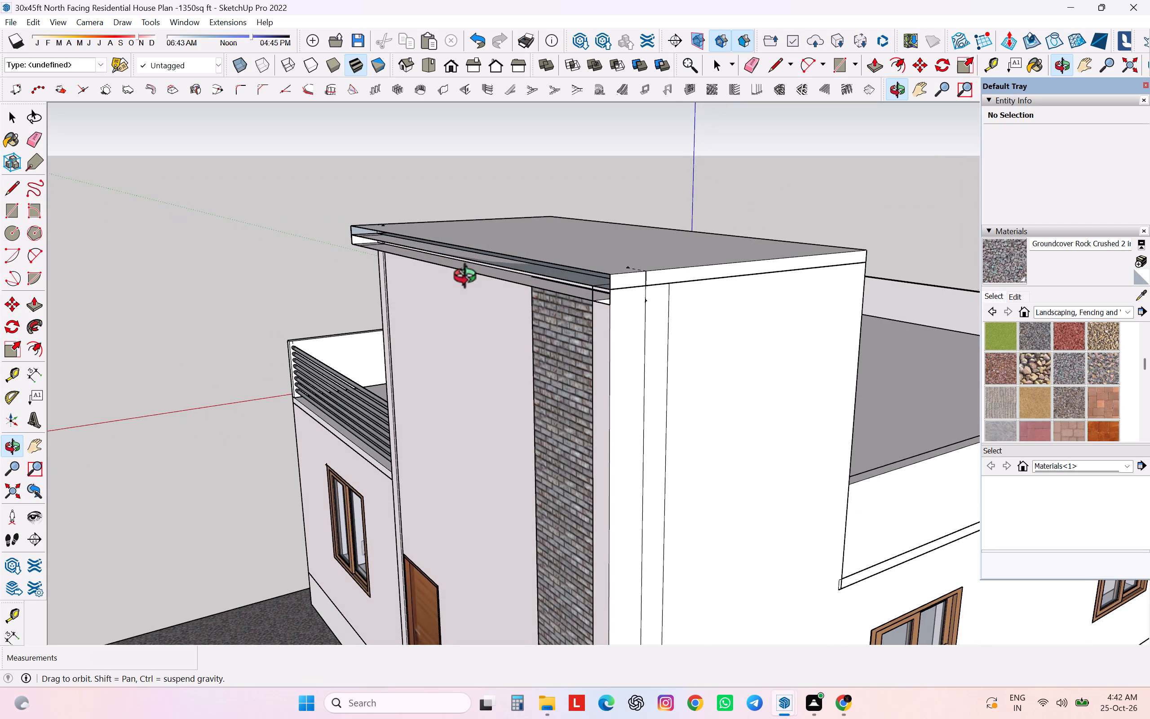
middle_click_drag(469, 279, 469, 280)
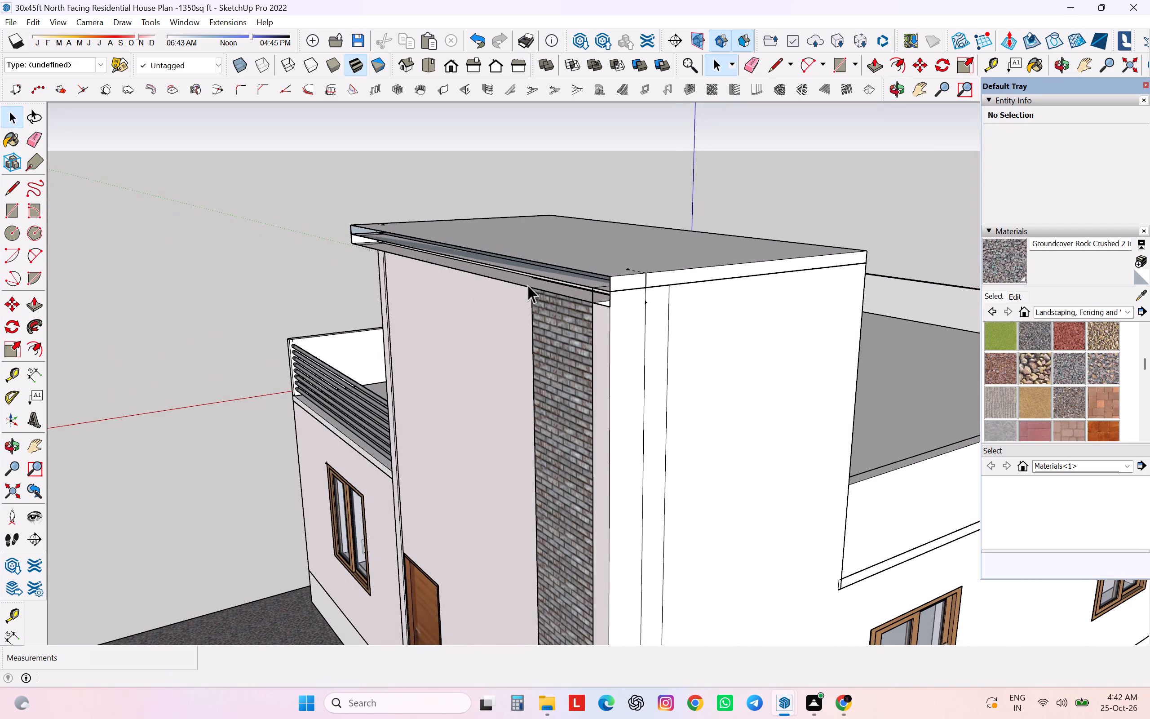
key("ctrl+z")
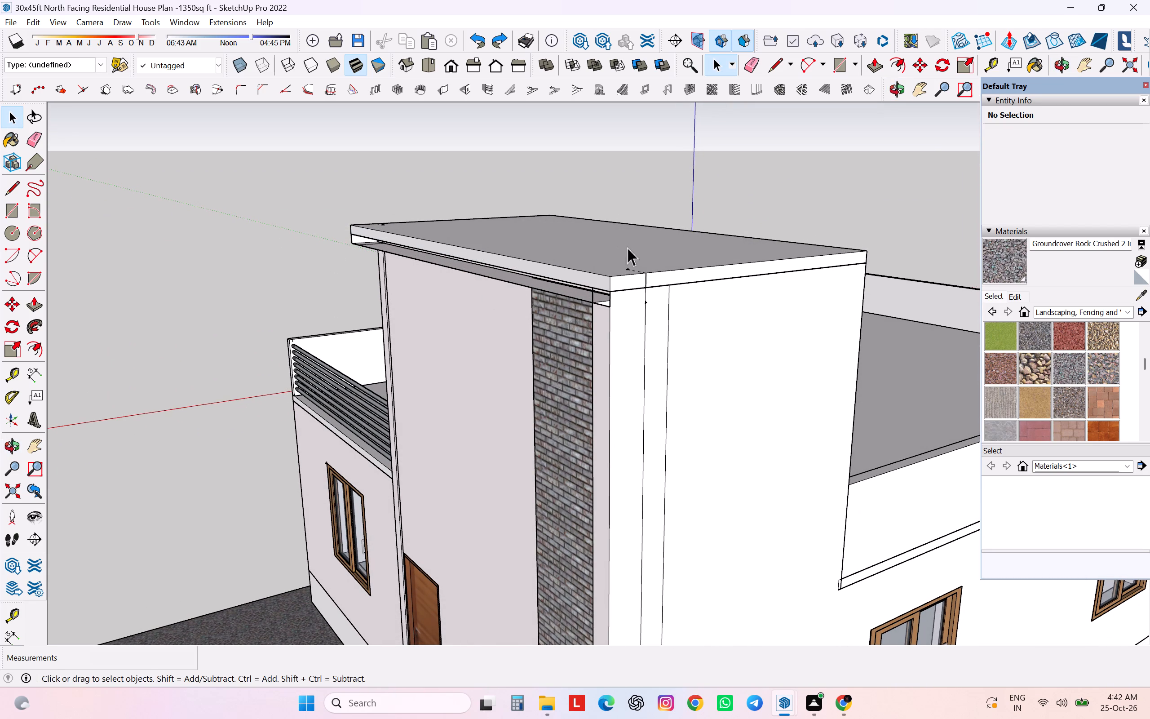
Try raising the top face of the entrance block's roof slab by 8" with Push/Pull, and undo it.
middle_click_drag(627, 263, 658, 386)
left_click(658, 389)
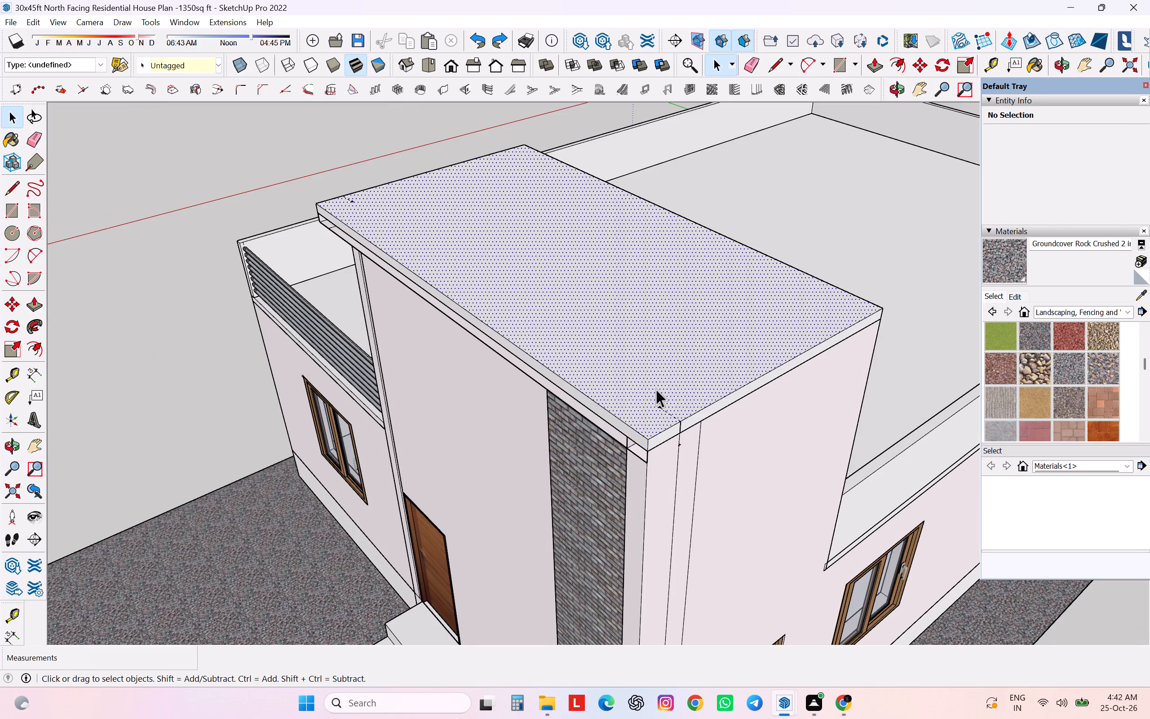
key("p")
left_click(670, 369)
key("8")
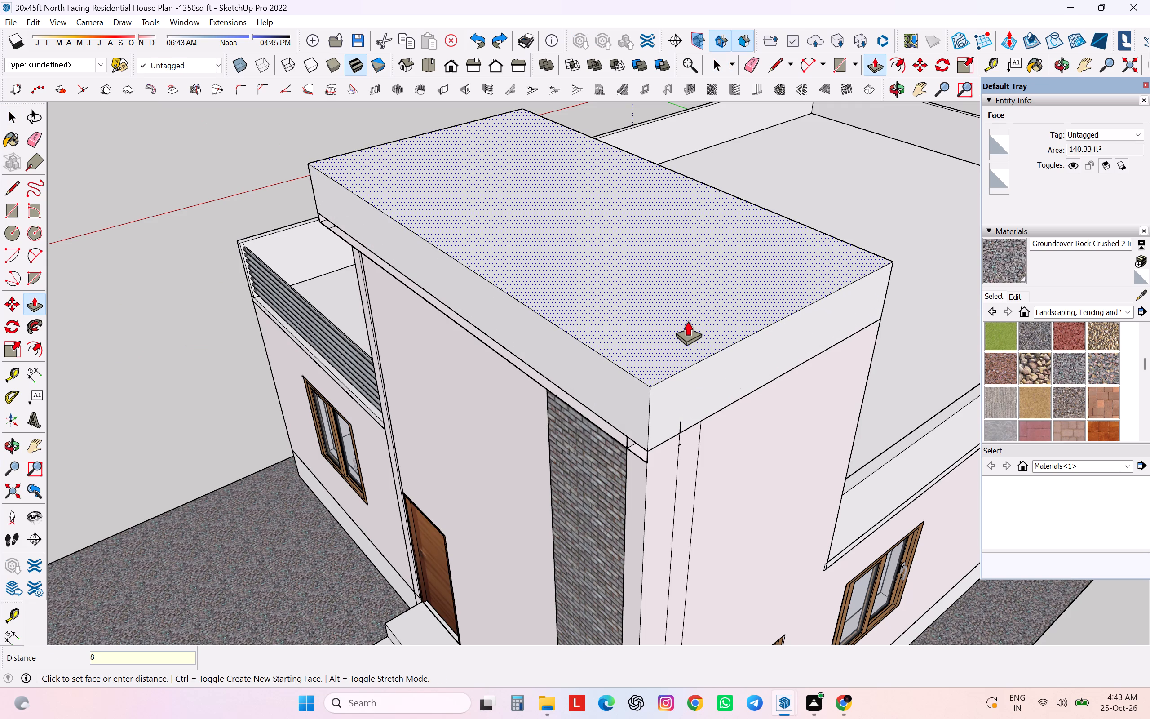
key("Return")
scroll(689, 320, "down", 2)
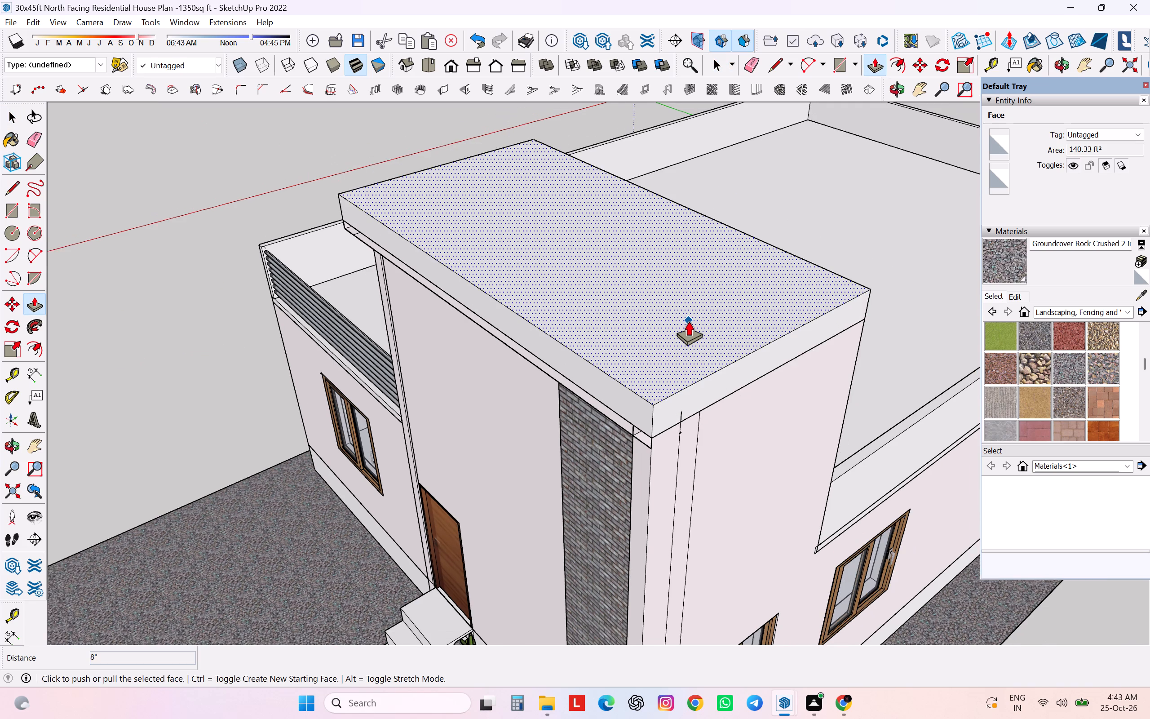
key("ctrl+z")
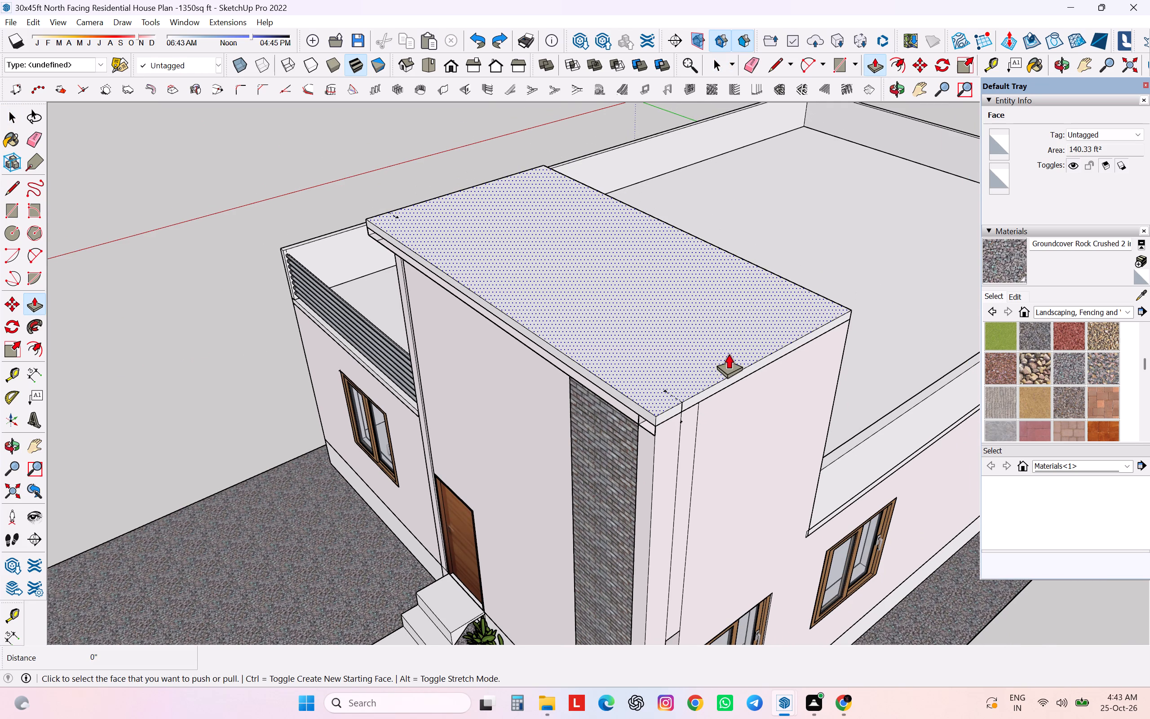
Push/Pull the top face of the entrance block's roof slab up by 3.94".
left_click(720, 361)
type("3.94")
key("Return")
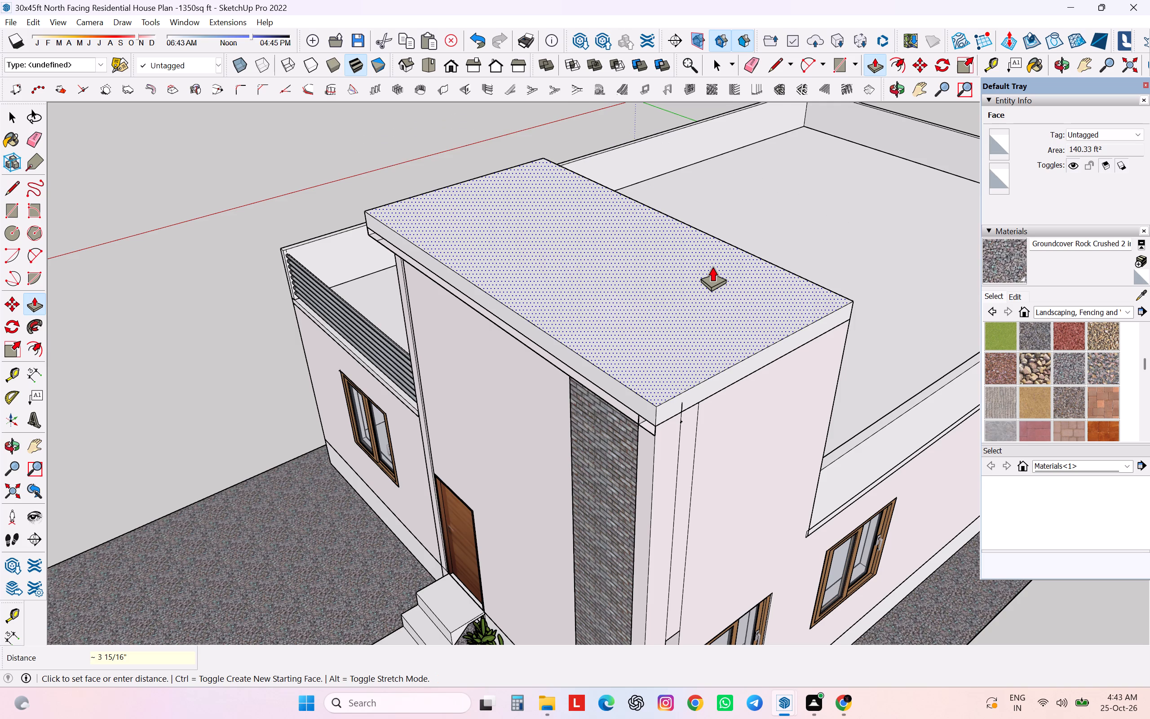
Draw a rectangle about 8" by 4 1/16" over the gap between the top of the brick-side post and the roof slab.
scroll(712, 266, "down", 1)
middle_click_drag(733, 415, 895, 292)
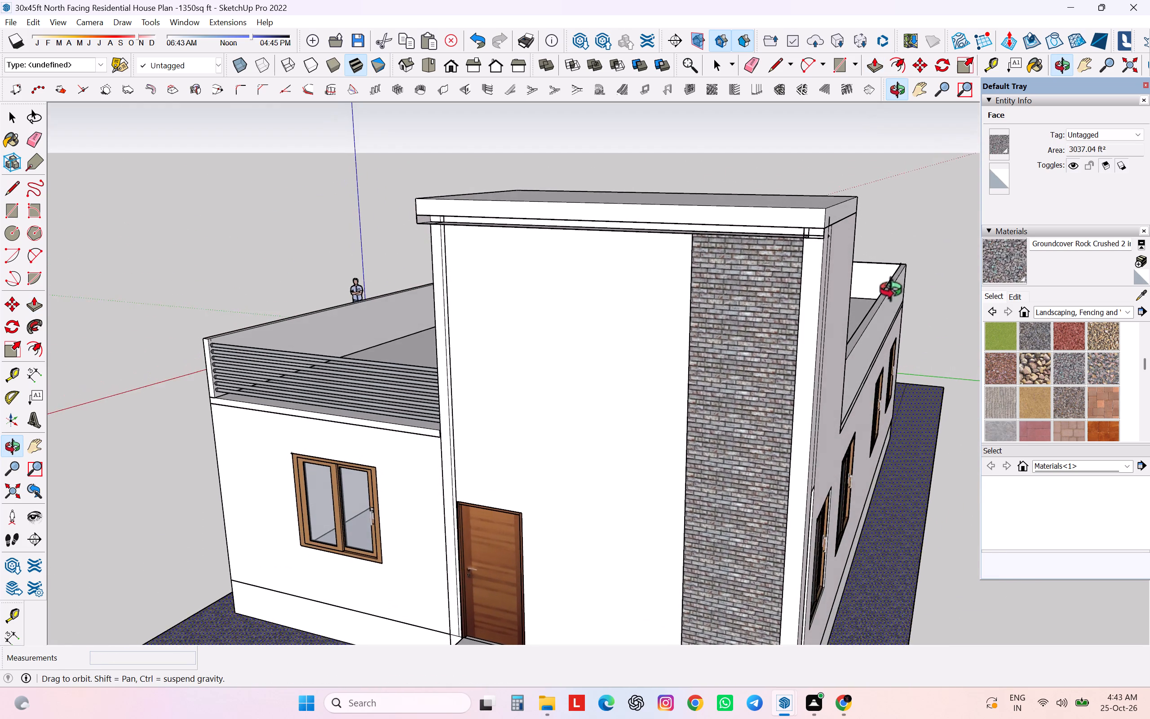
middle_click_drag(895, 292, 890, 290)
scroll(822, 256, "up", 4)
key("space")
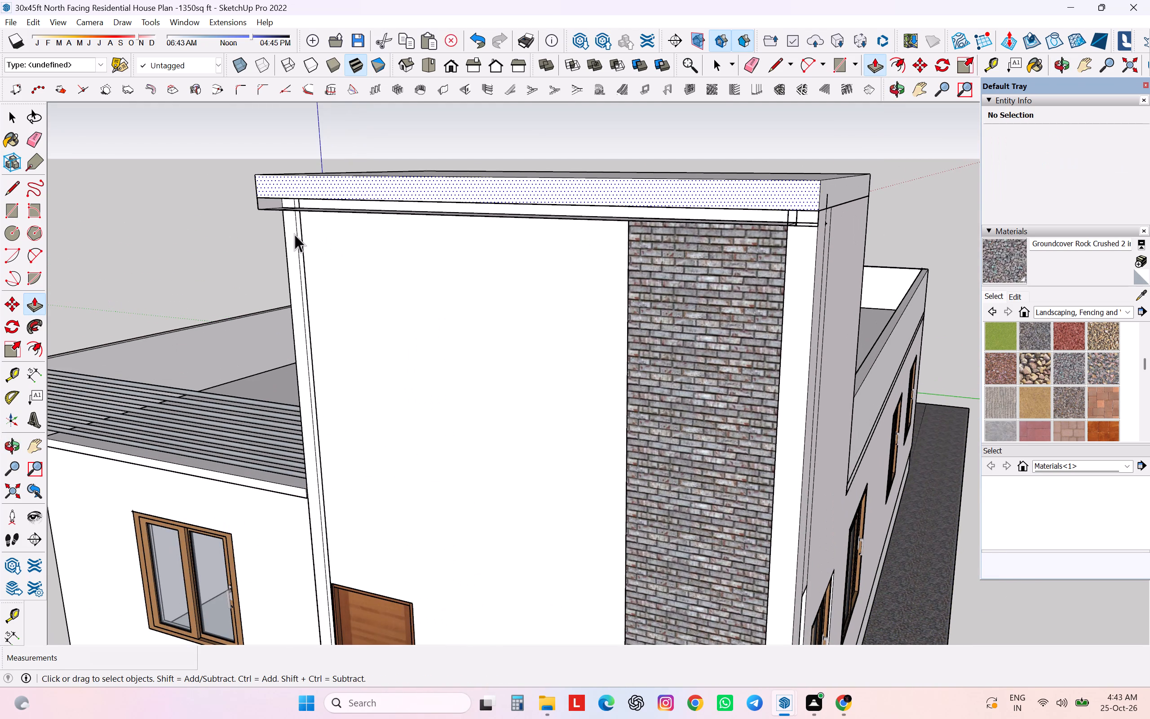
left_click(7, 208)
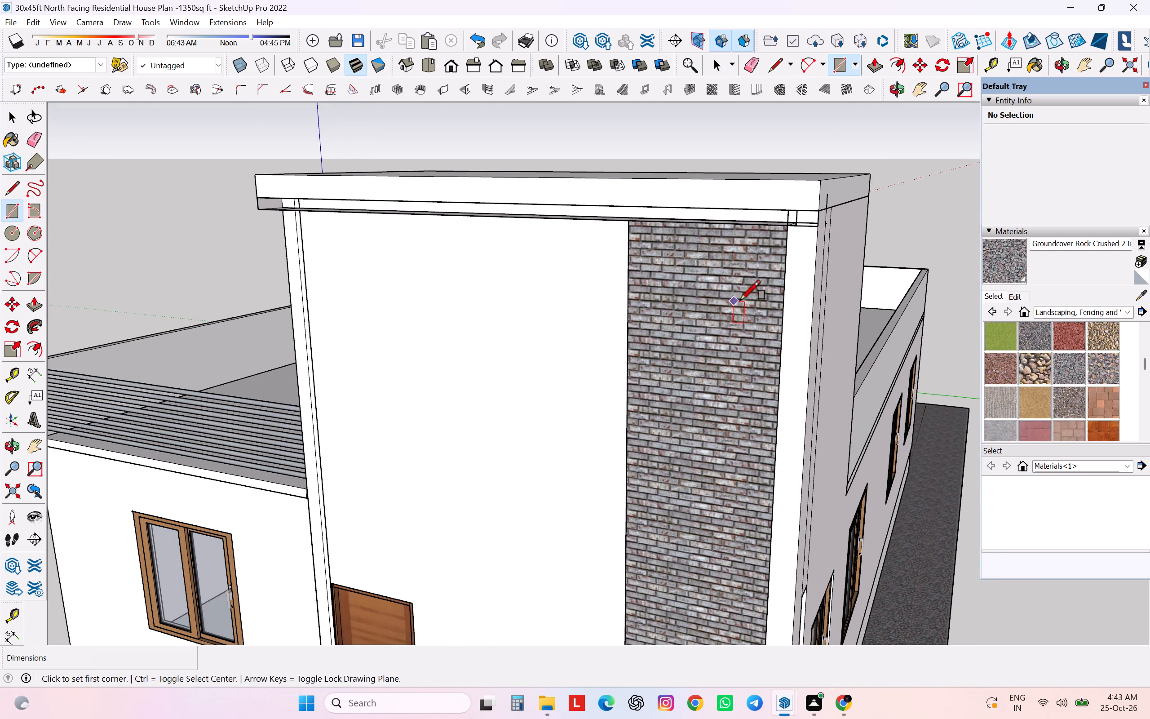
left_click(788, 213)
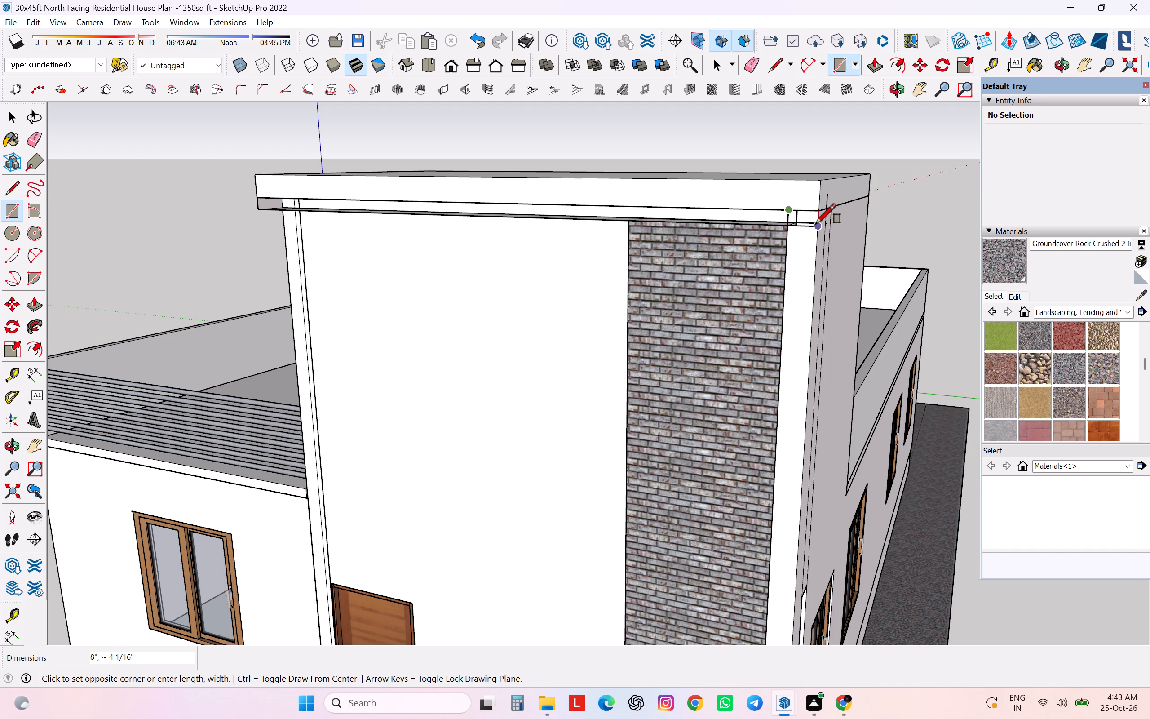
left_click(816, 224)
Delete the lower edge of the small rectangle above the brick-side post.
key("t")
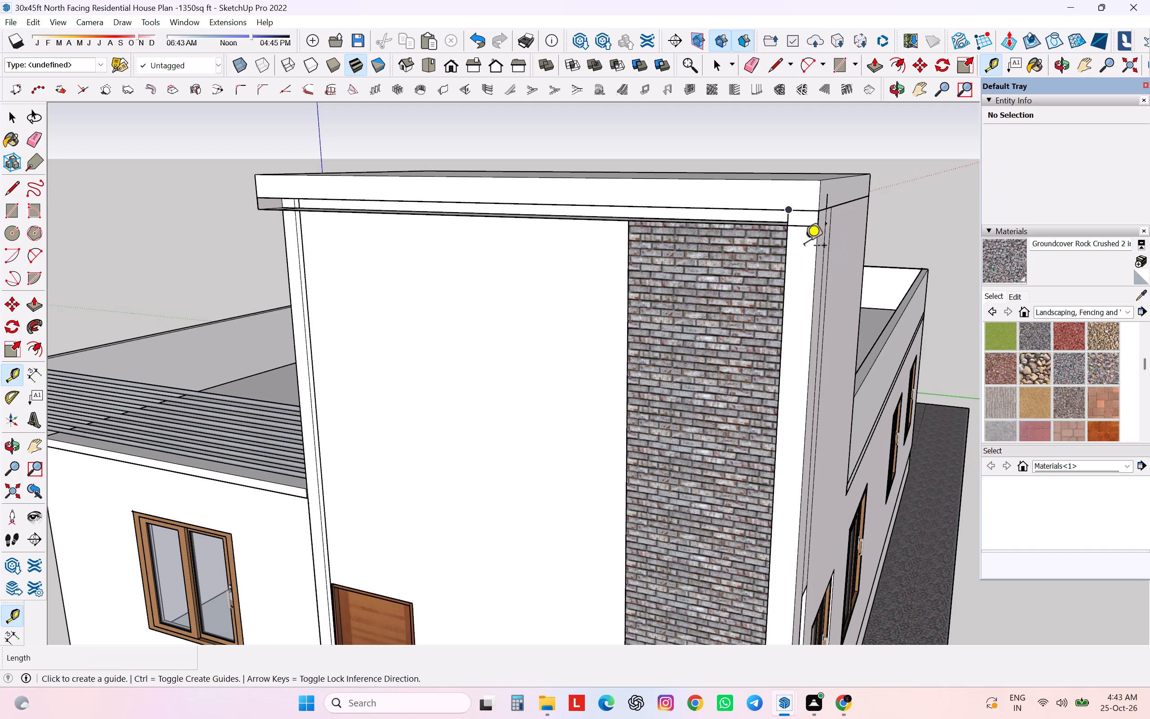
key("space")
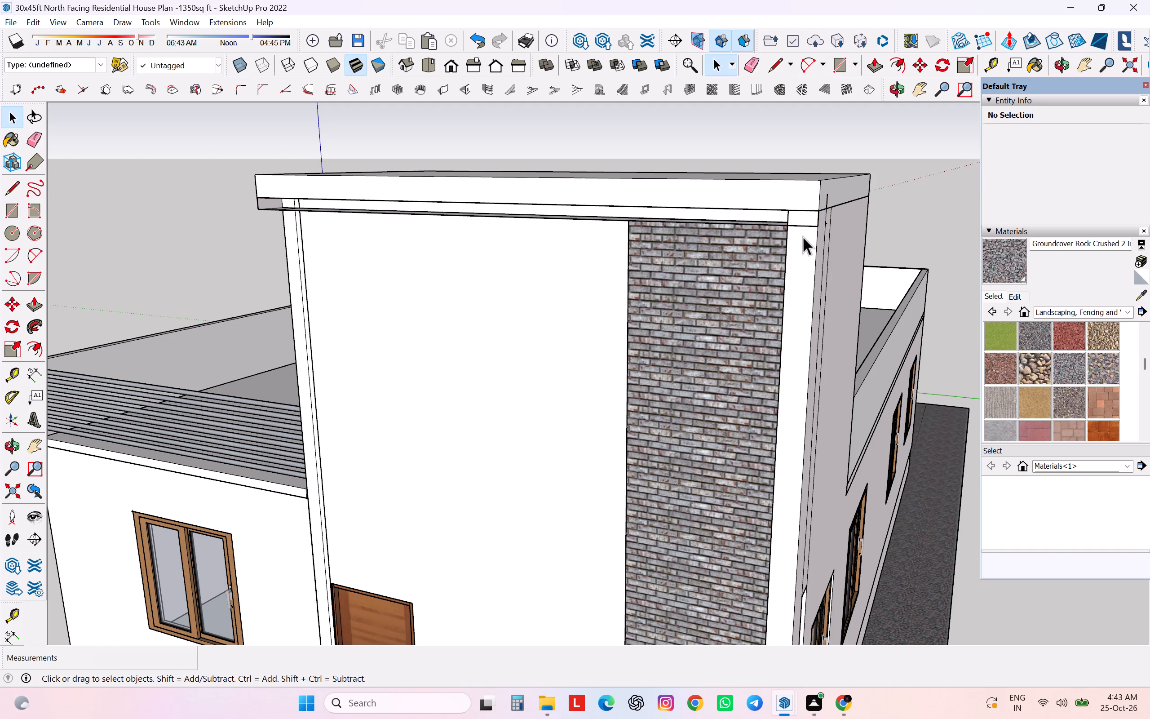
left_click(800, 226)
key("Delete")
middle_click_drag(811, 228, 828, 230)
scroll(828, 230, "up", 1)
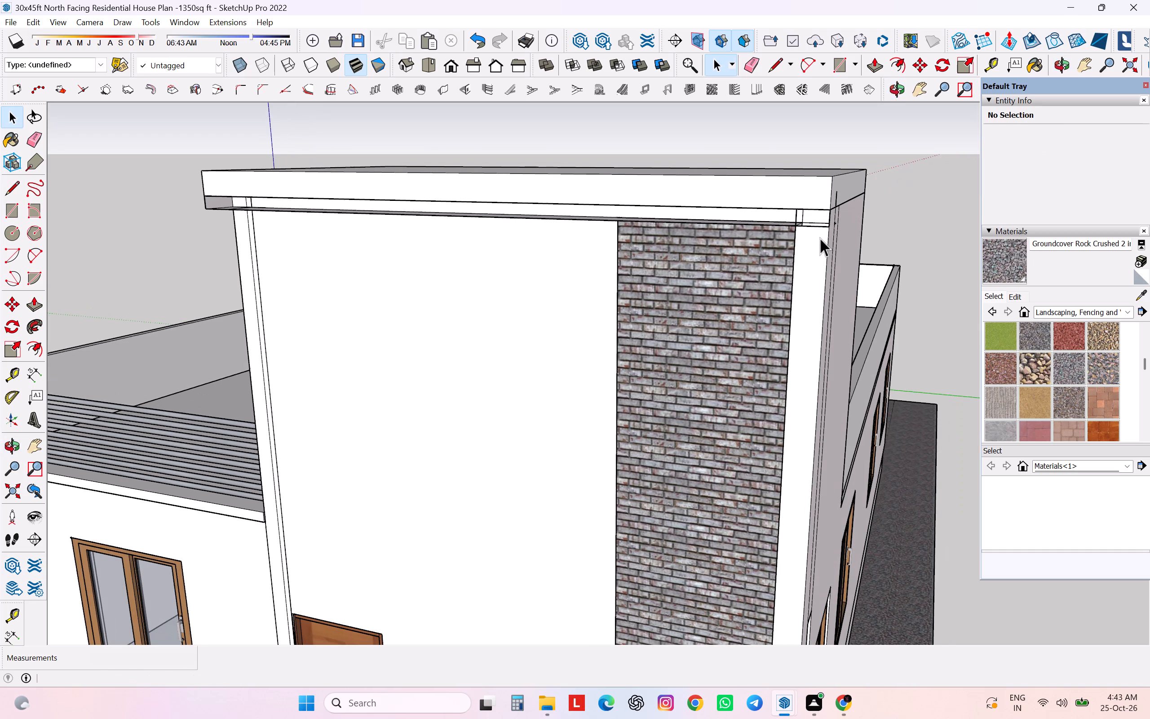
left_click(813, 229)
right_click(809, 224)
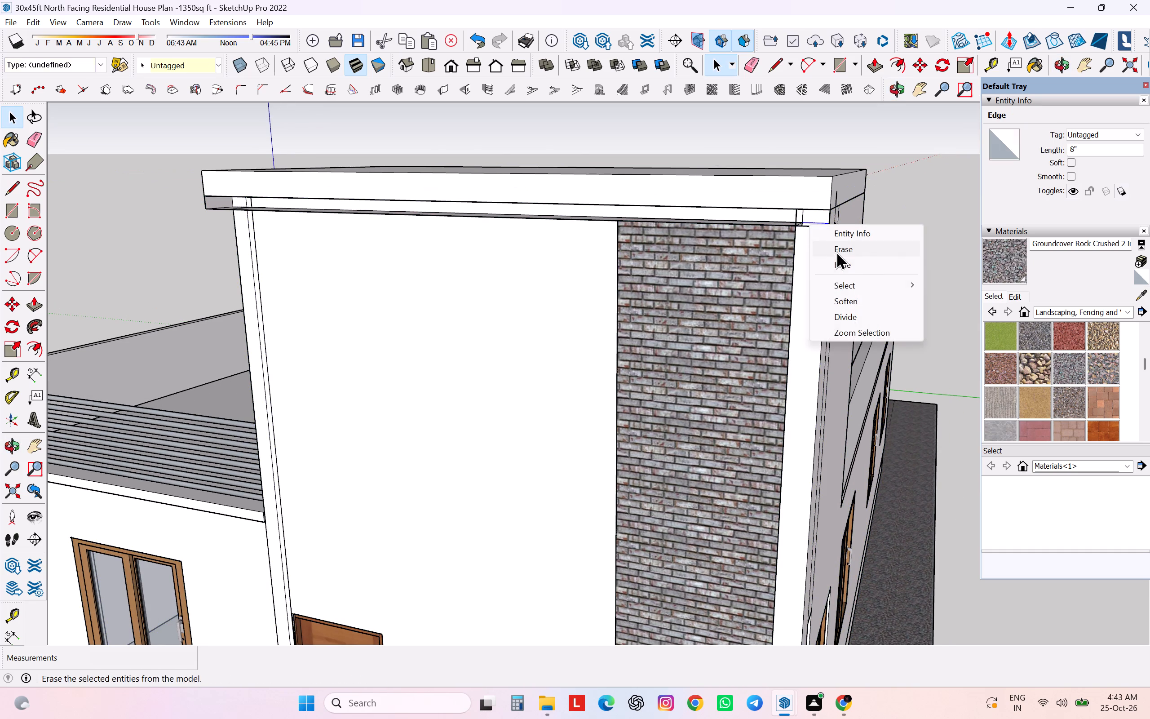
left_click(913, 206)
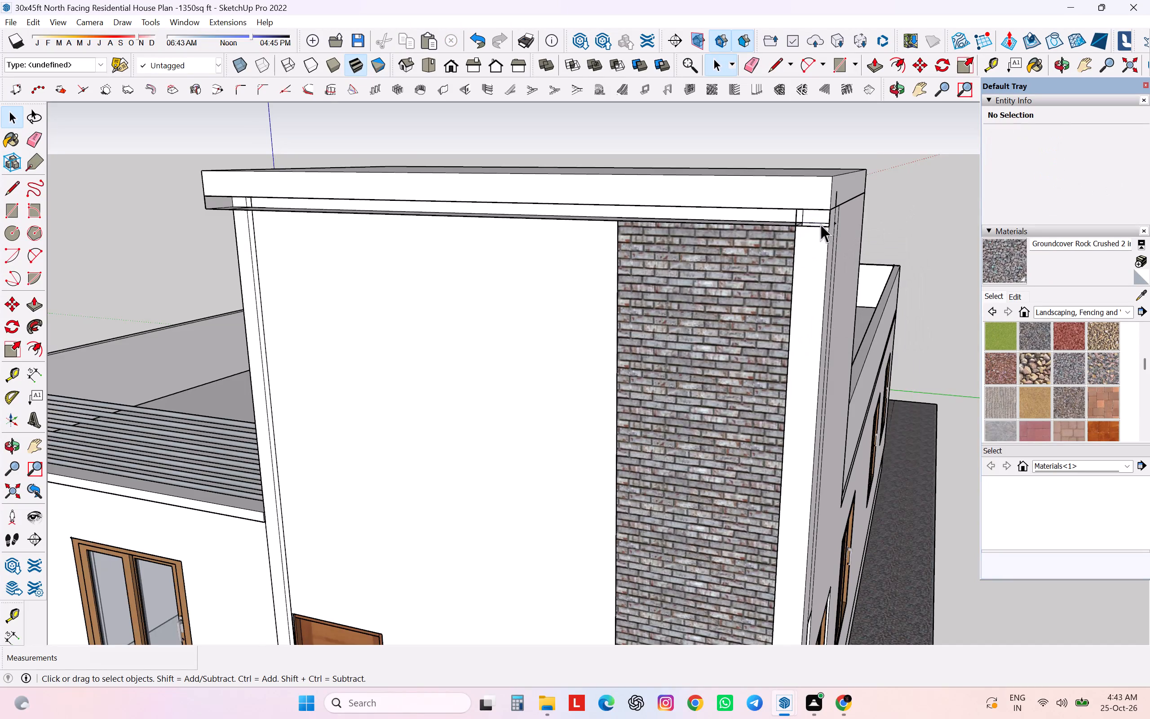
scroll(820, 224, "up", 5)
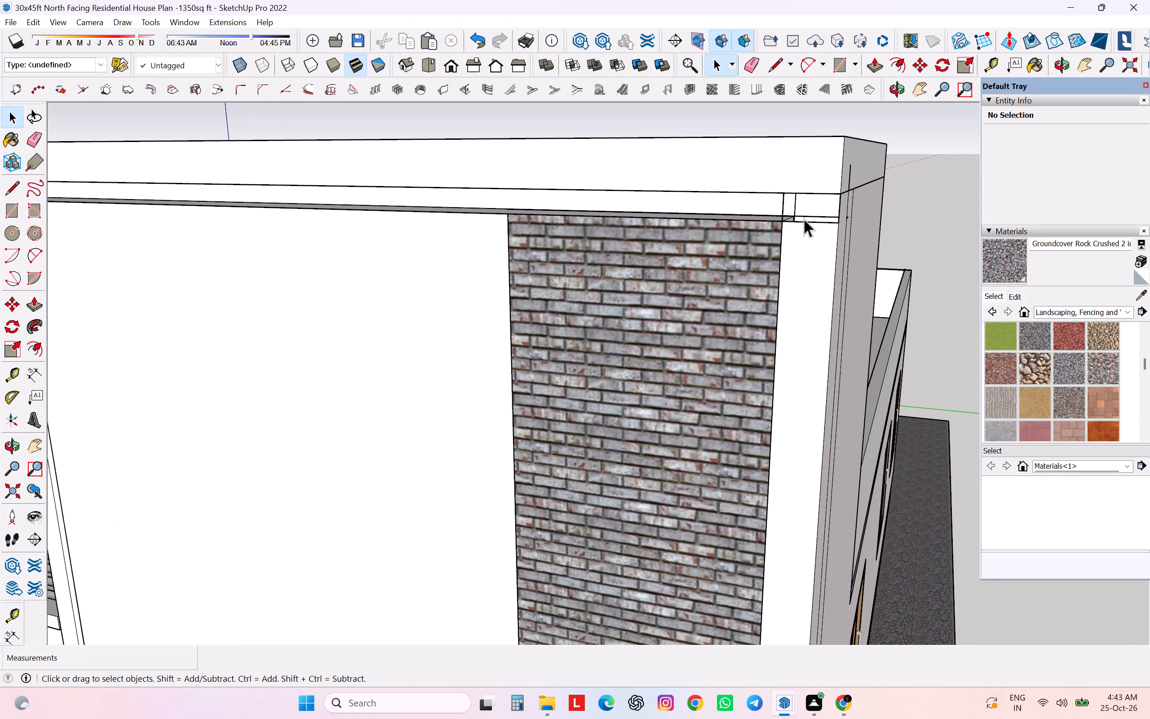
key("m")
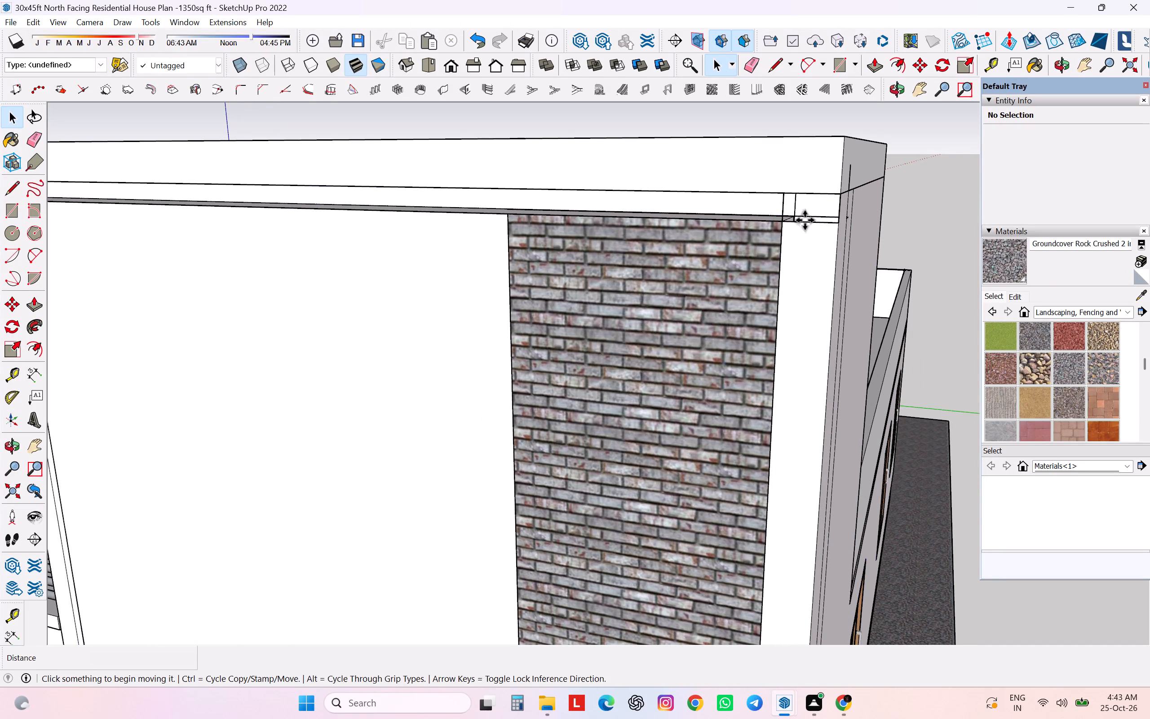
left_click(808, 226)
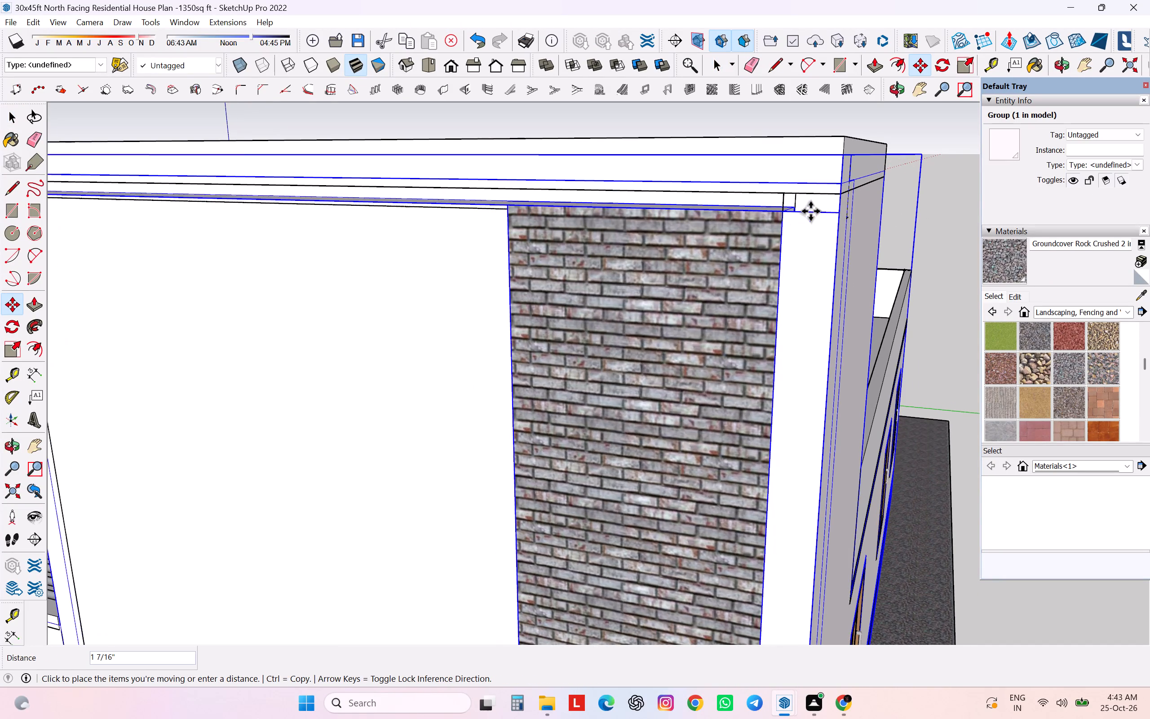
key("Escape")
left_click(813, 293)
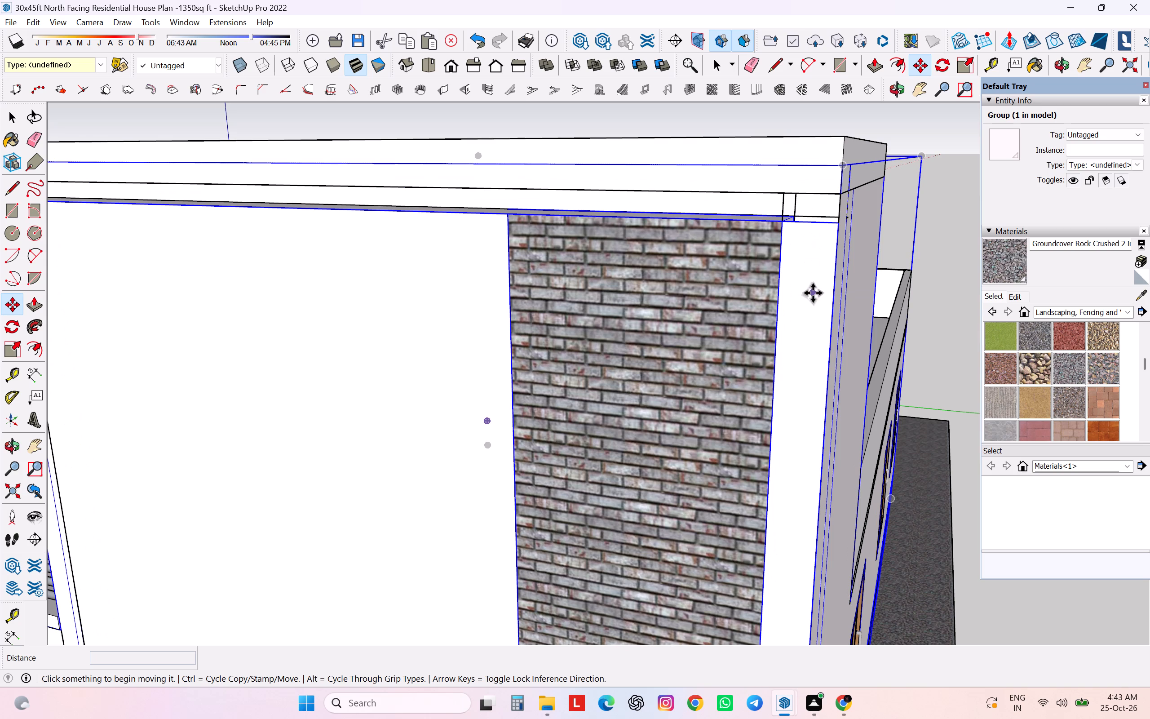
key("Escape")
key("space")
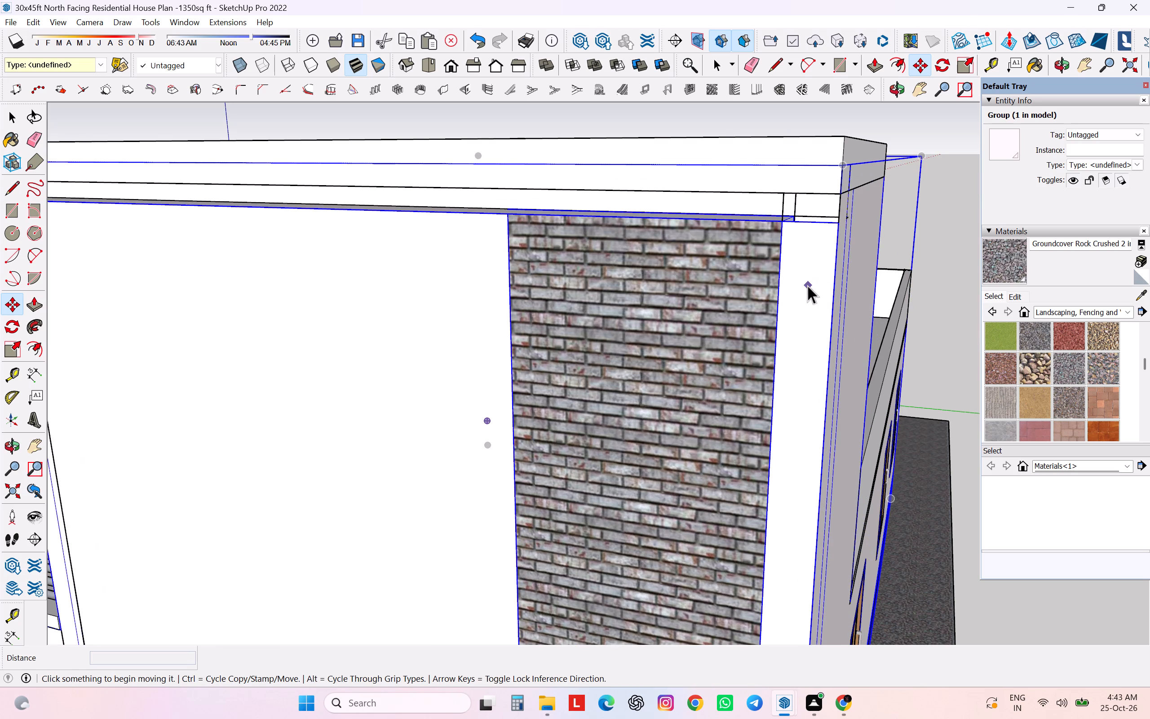
Open the house group for editing.
left_click(807, 285)
right_click(801, 223)
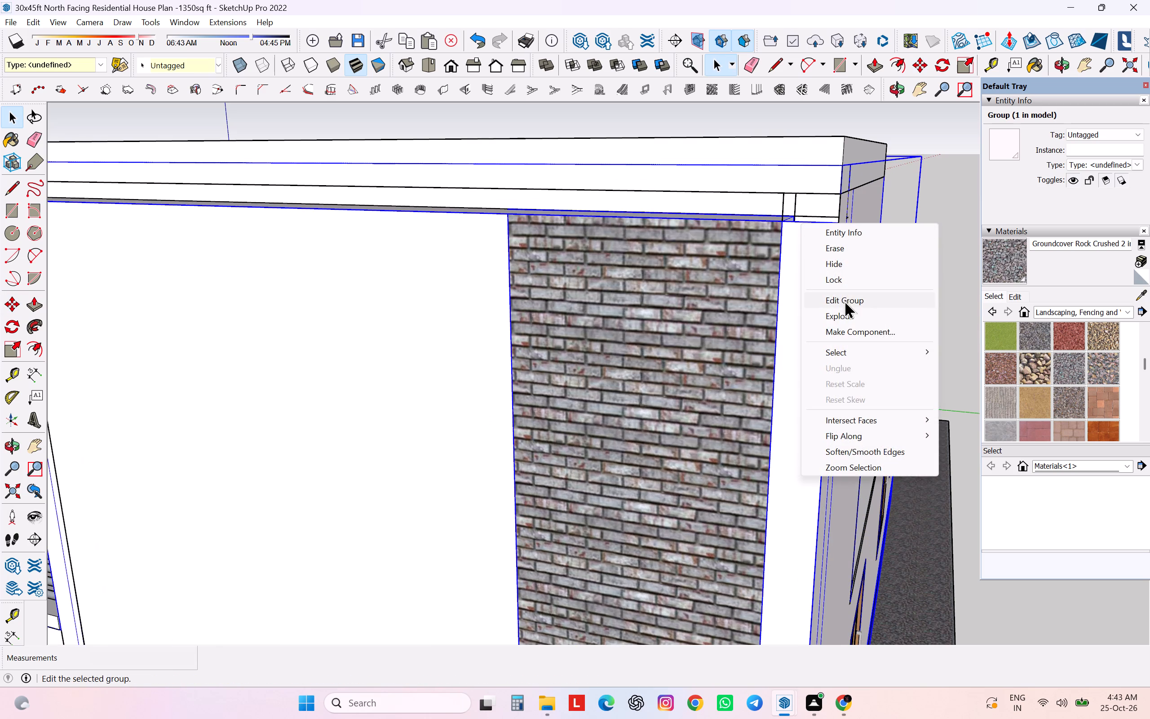
left_click(842, 296)
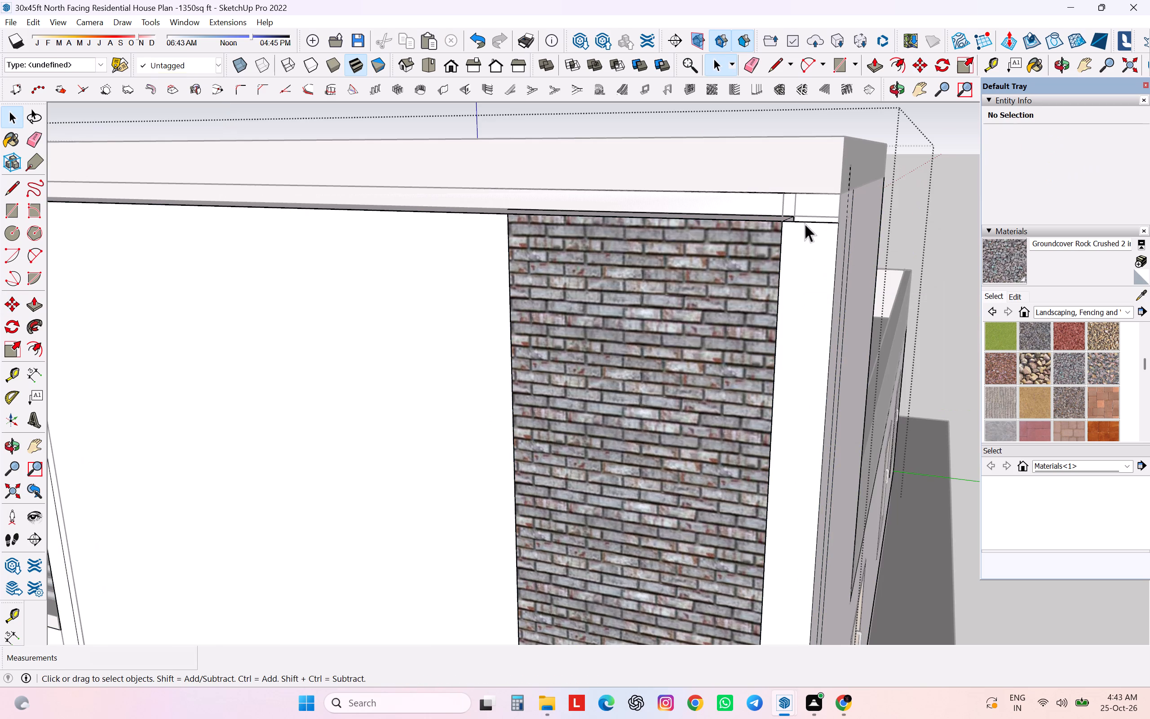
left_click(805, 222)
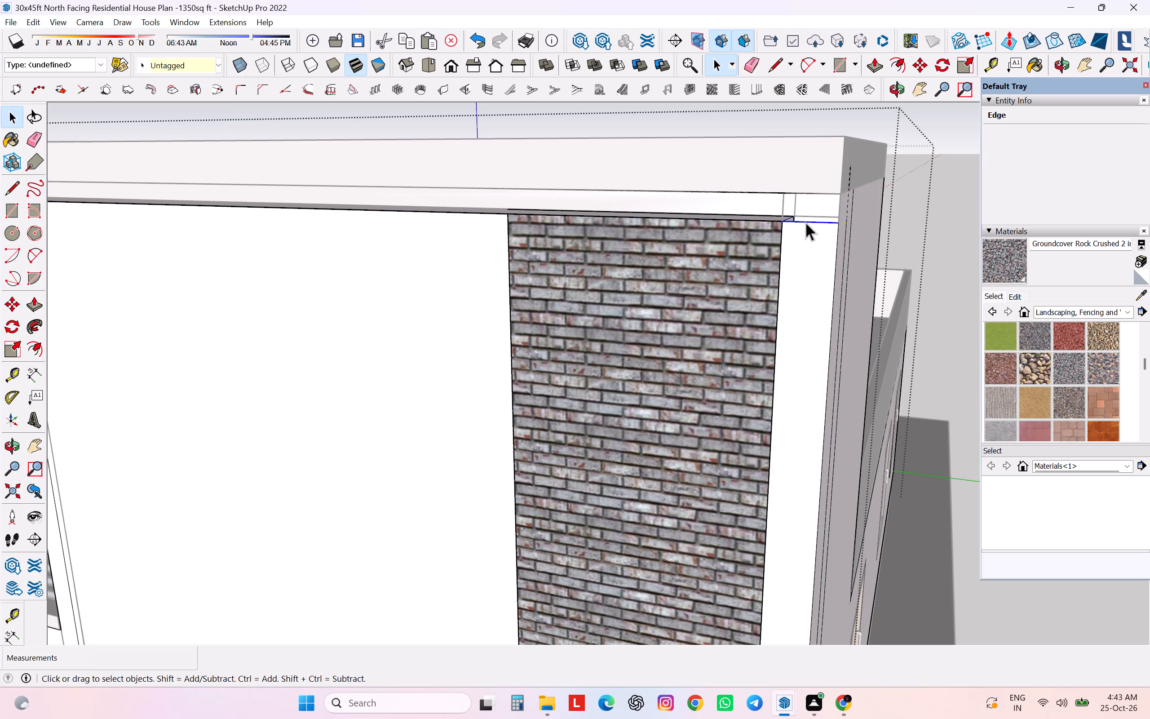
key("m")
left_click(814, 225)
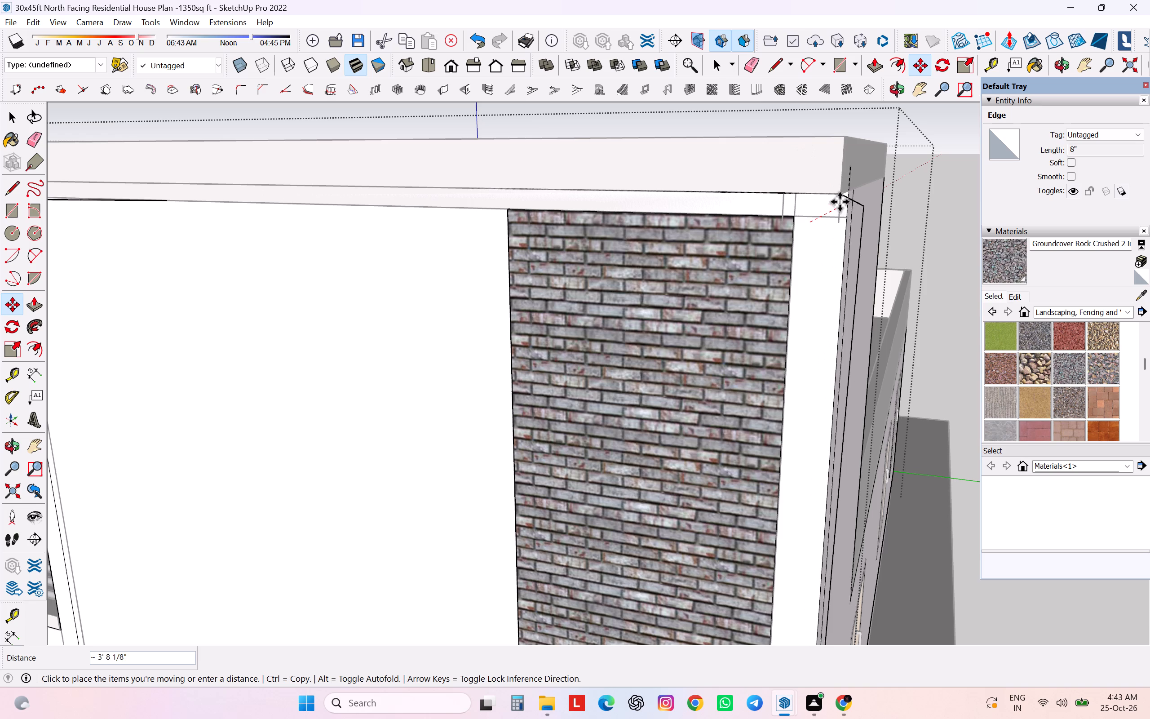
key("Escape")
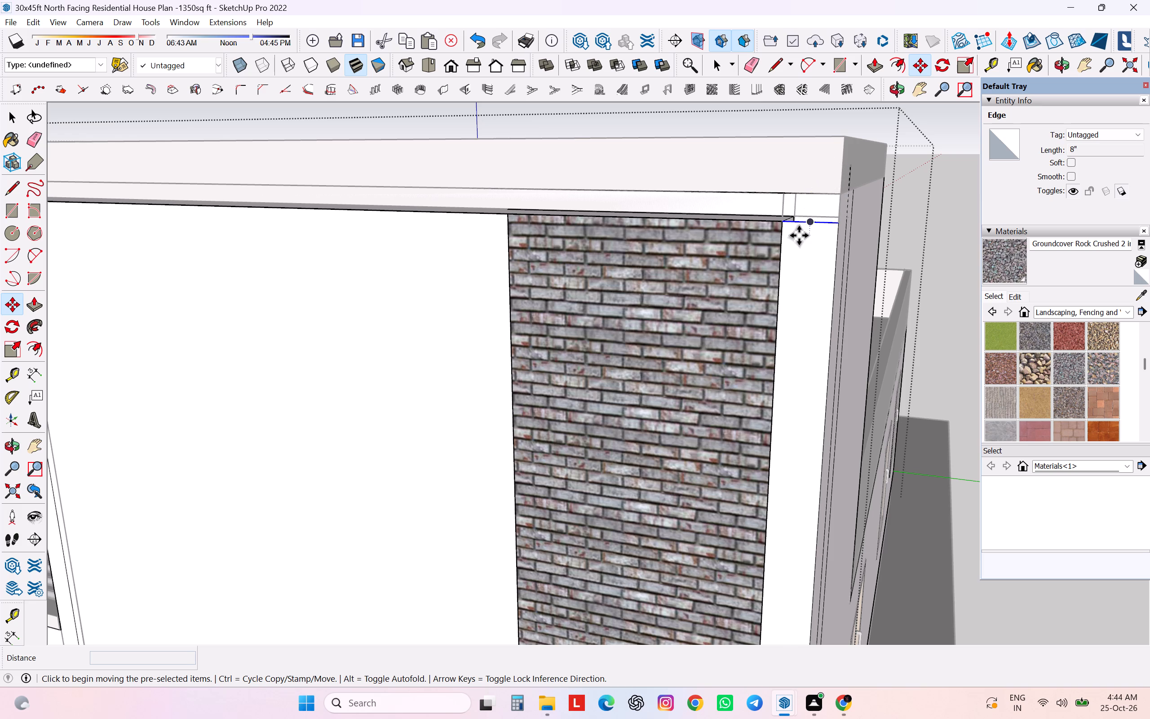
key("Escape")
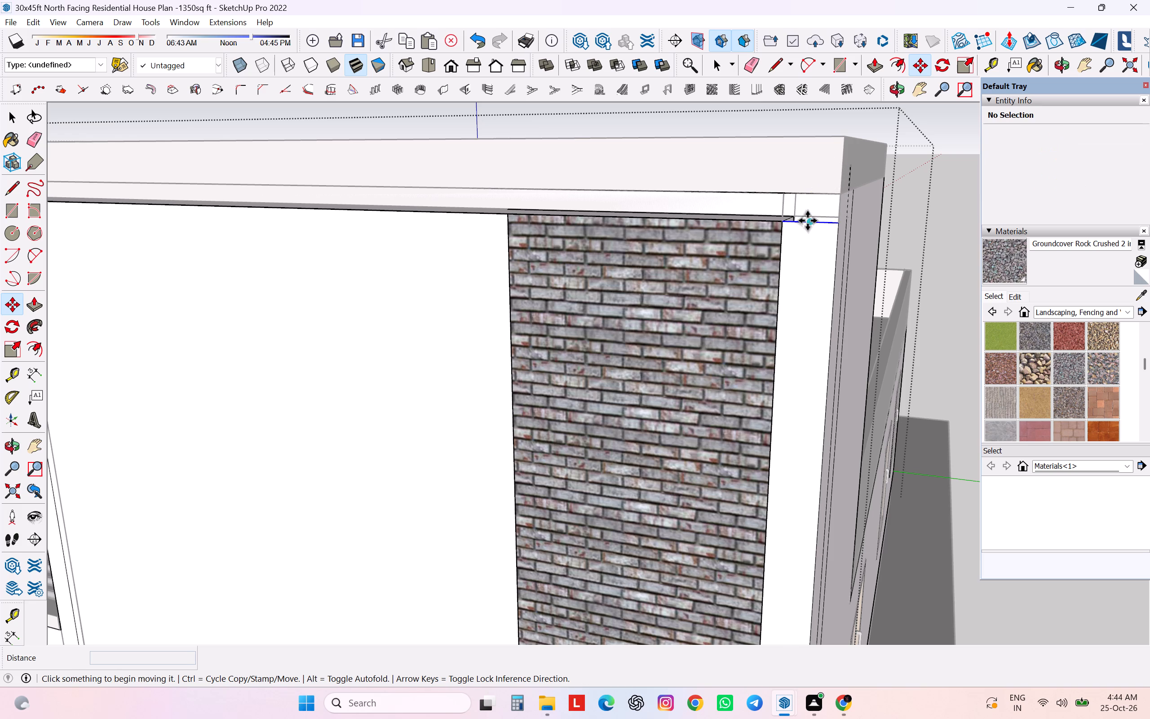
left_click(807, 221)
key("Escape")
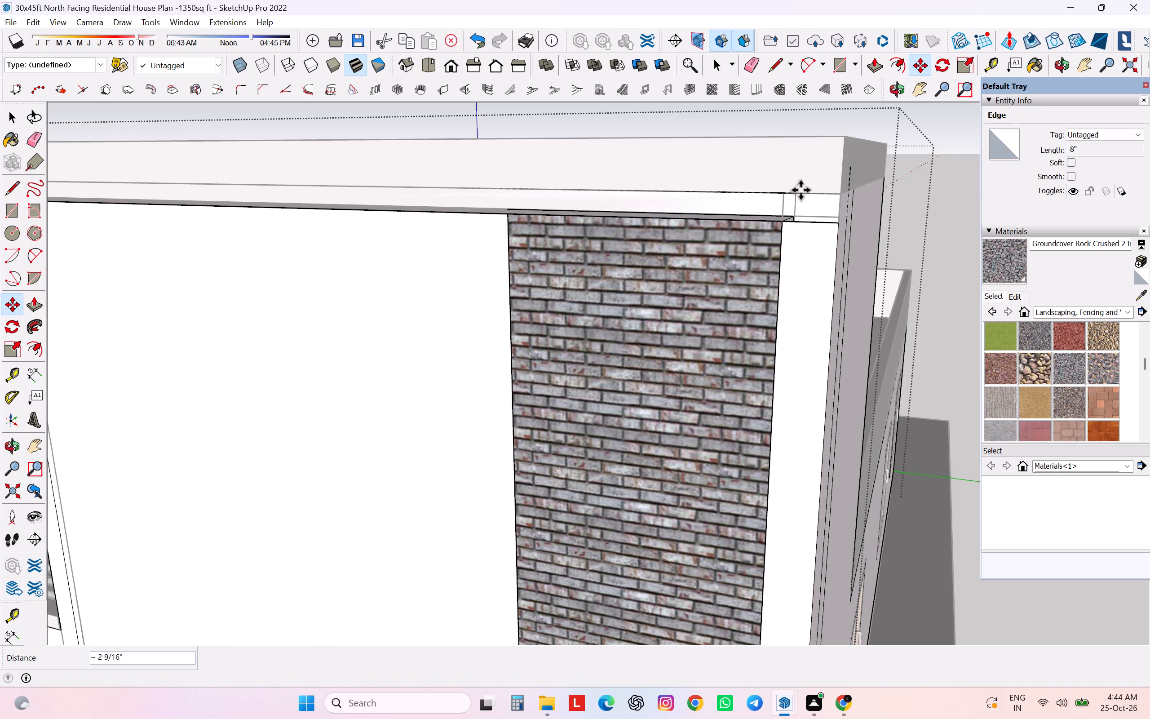
Delete the long lower edge of the beam running beneath the entrance block's roof slab across the front.
scroll(819, 249, "down", 8)
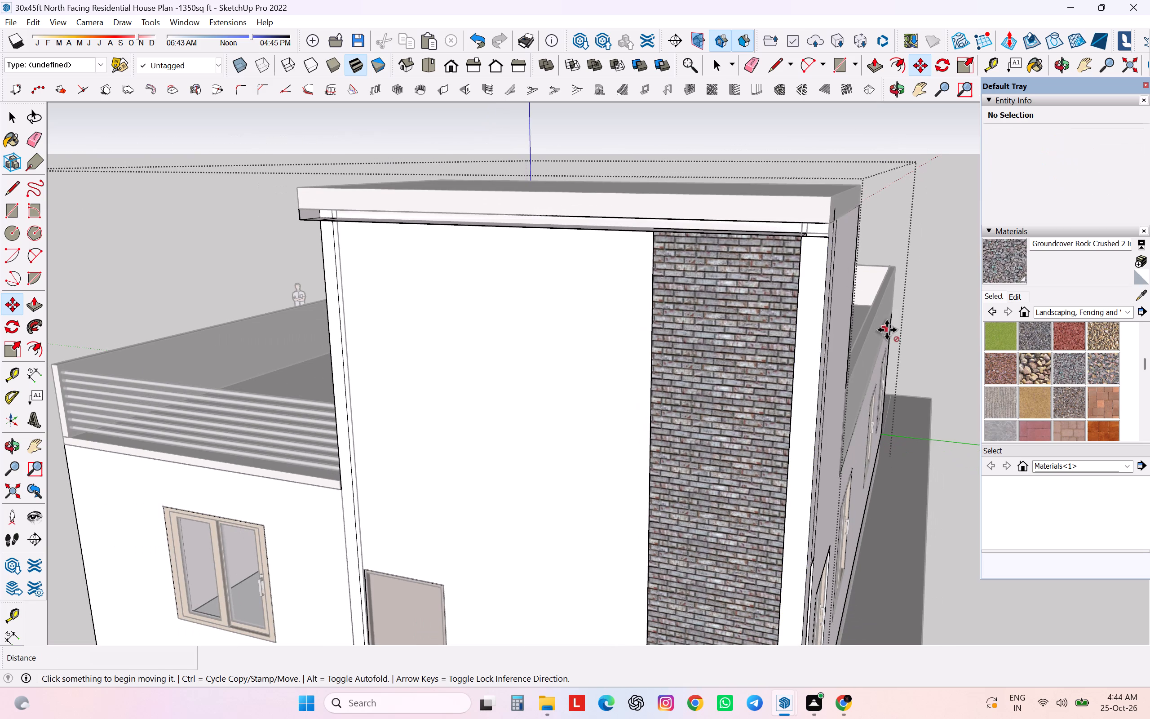
key("space")
scroll(887, 330, "down", 2)
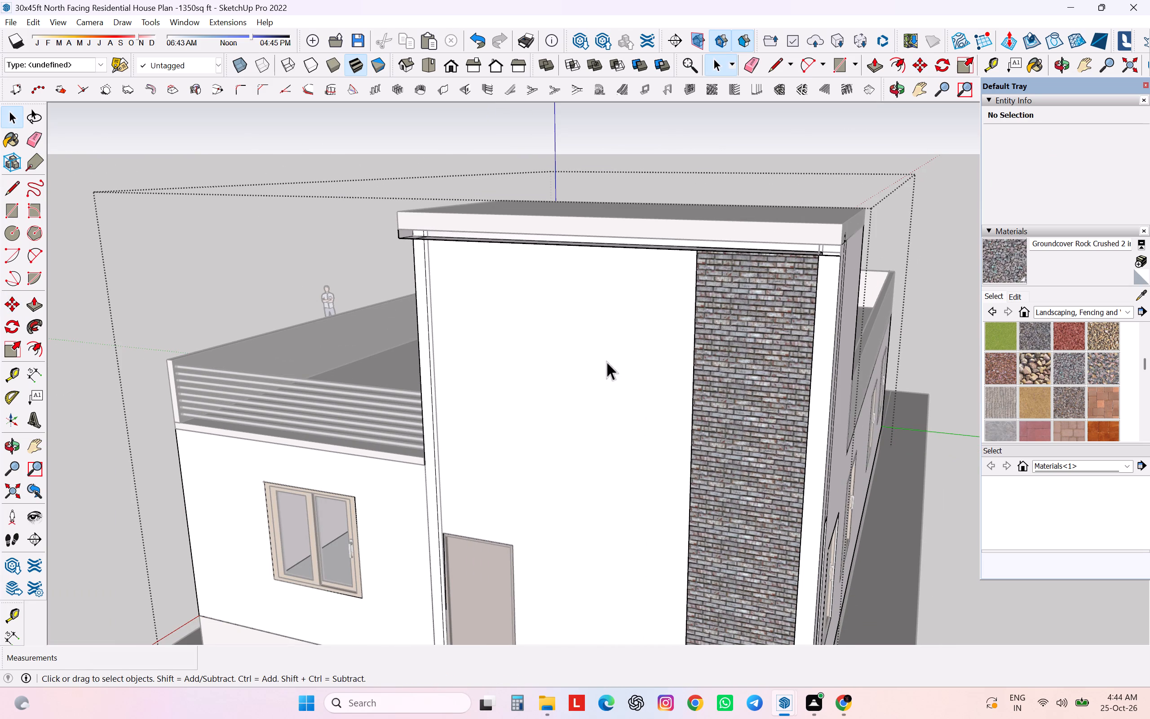
scroll(595, 365, "down", 4)
scroll(742, 306, "up", 7)
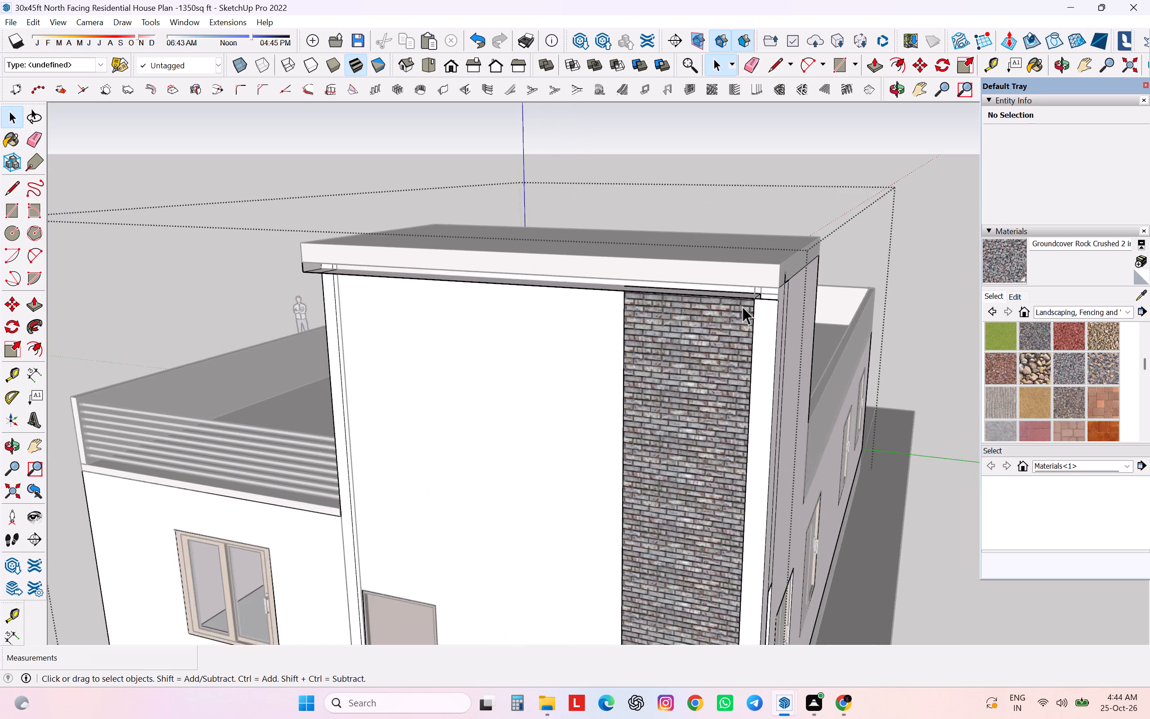
scroll(742, 306, "up", 1)
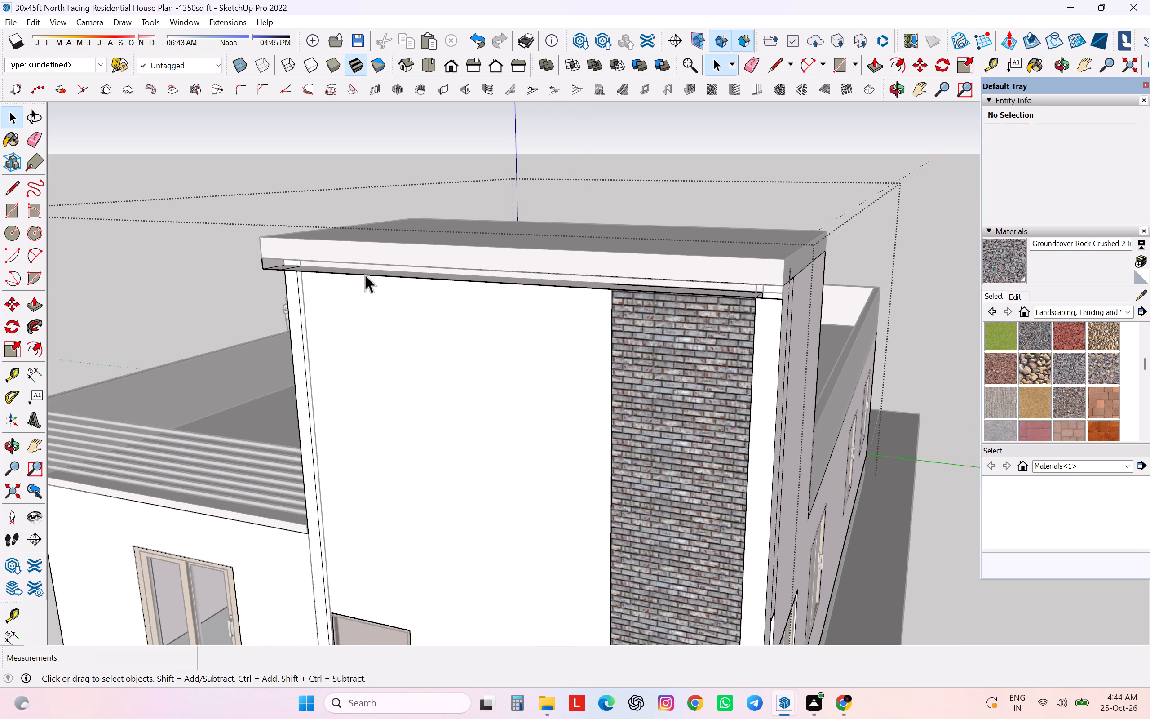
left_click(365, 274)
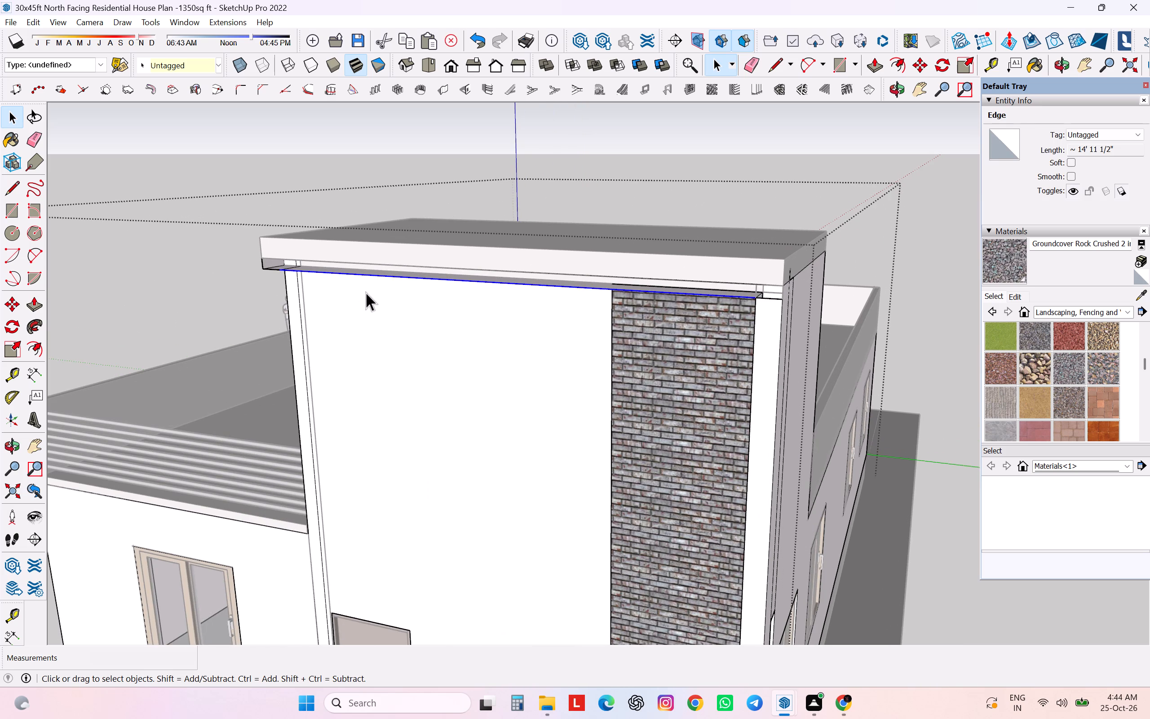
key("Delete")
Delete the short leftover edge under the beam at the end opposite the brick cladding, and leave the group.
middle_click_drag(279, 277, 368, 230)
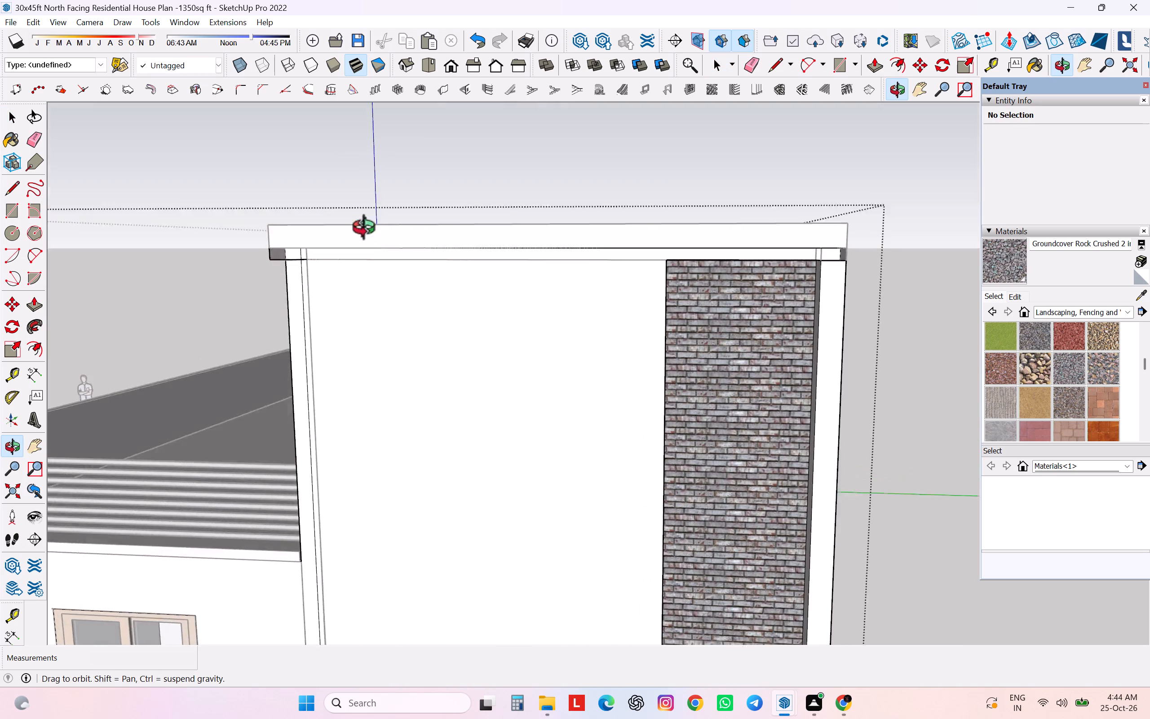
middle_click_drag(368, 230, 283, 159)
left_click(296, 241)
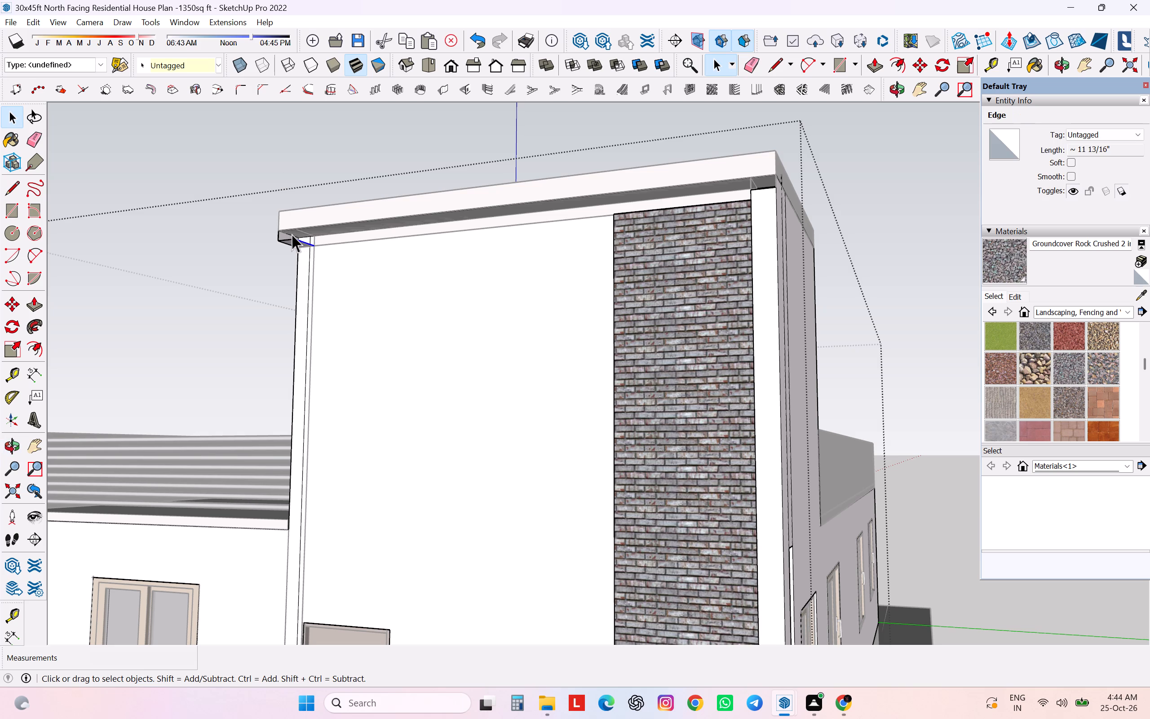
key("Delete")
scroll(282, 253, "down", 10)
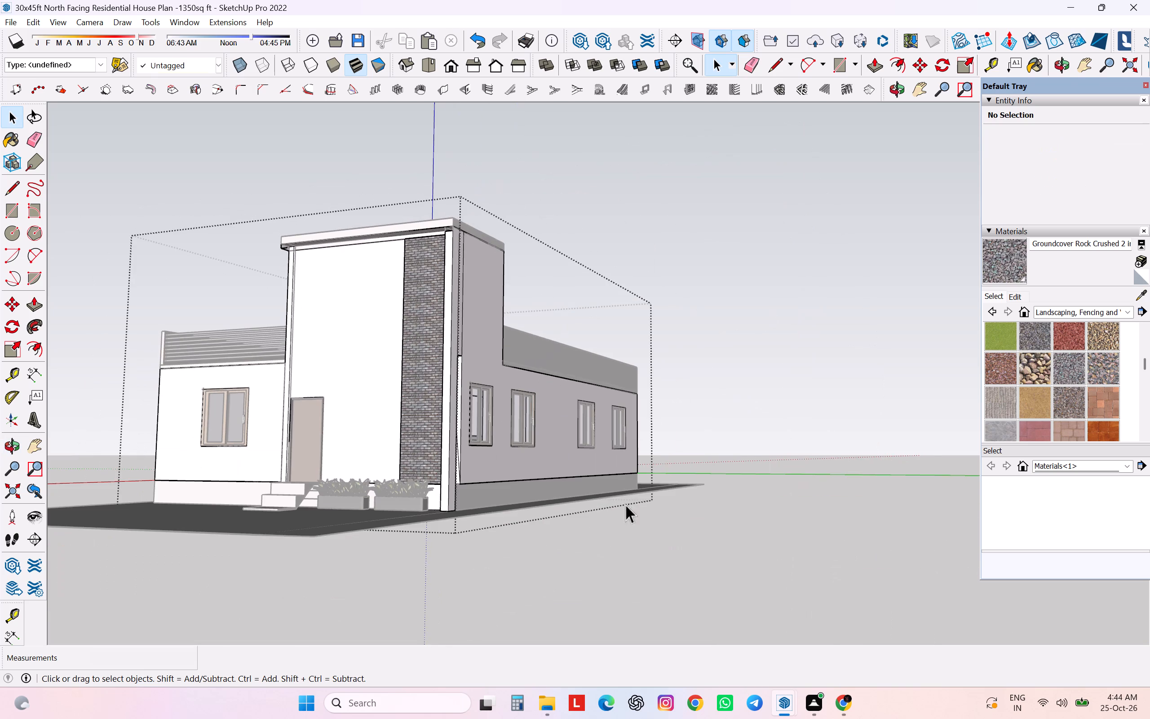
scroll(642, 612, "down", 1)
key("space")
left_click(637, 617)
scroll(643, 487, "down", 3)
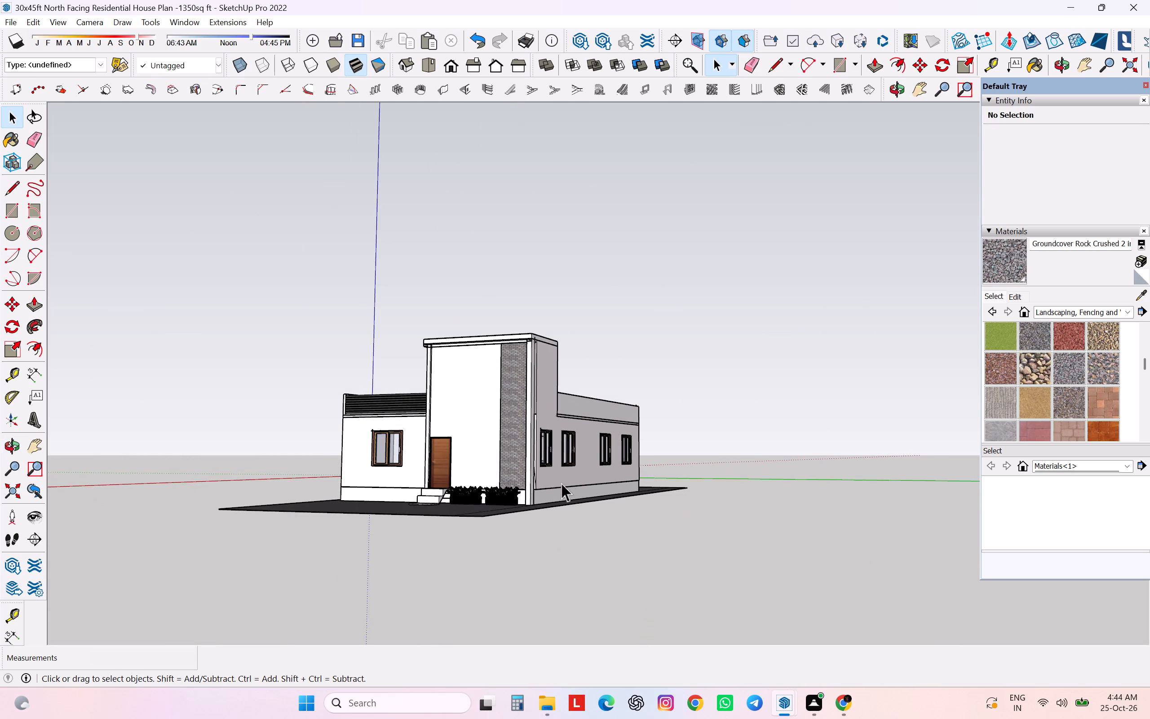
In the house group, move the top edge of the narrow slot beside the front post down 9' 10" to the plinth top.
middle_click_drag(530, 475, 319, 460)
scroll(567, 502, "up", 1)
scroll(584, 506, "down", 1)
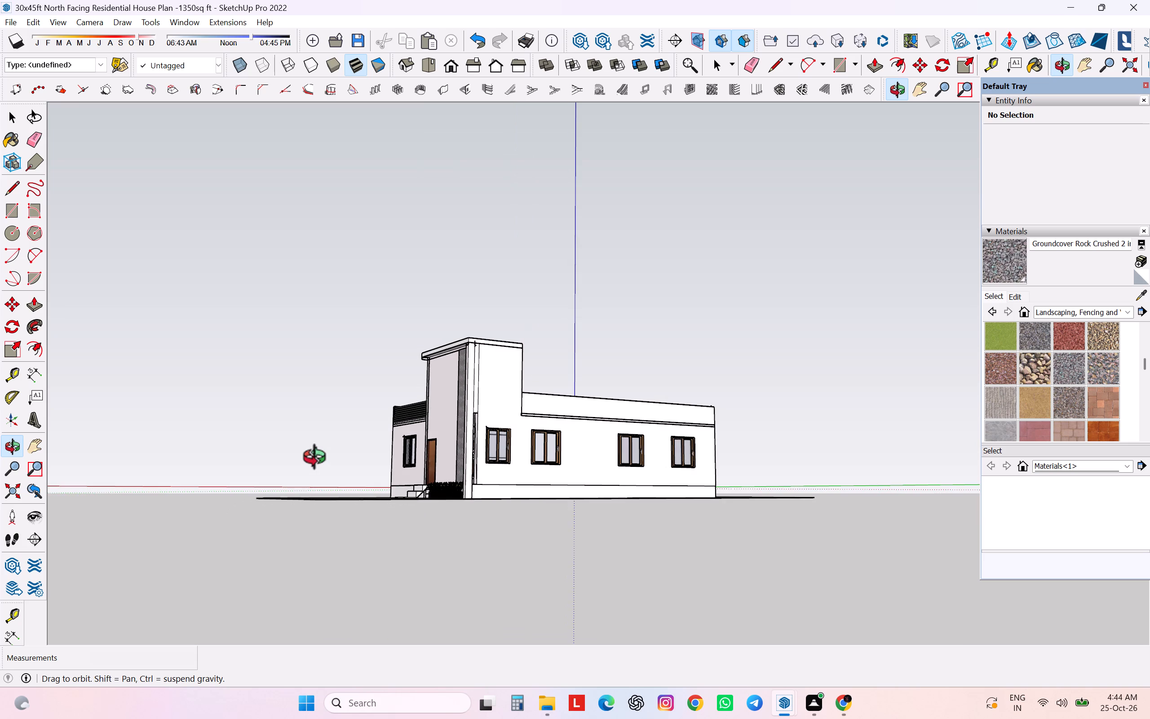
middle_click_drag(319, 460, 320, 465)
scroll(484, 459, "up", 12)
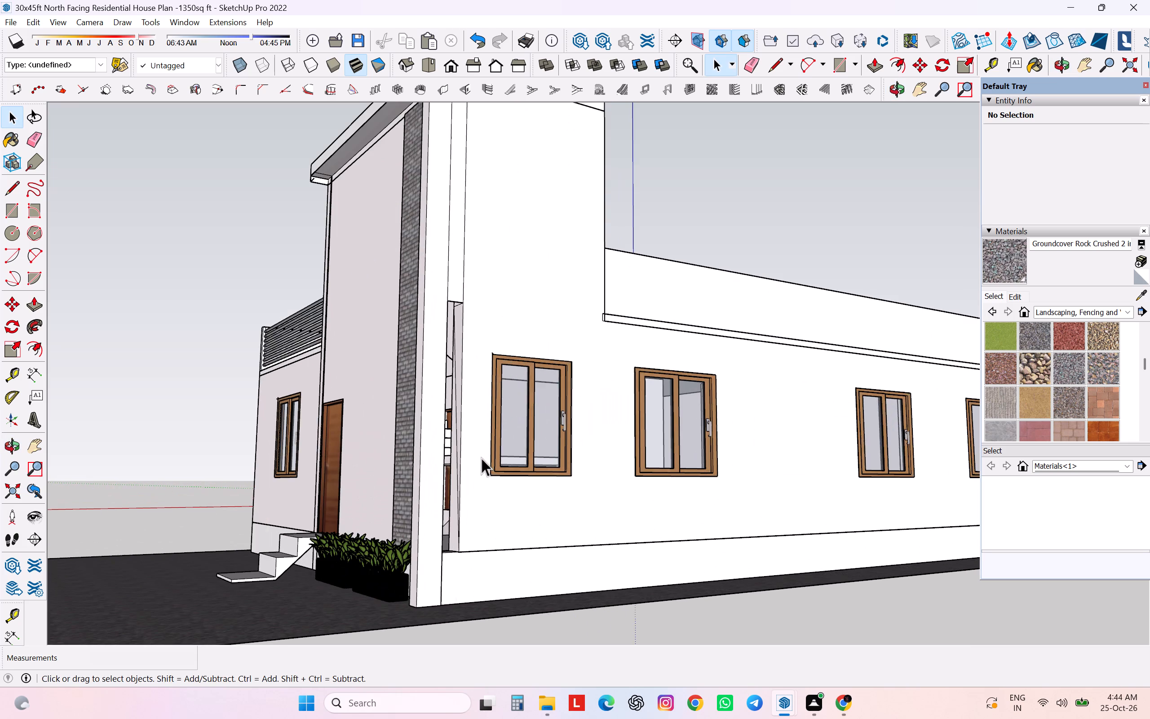
middle_click_drag(479, 457, 428, 474)
middle_click_drag(413, 417, 443, 326)
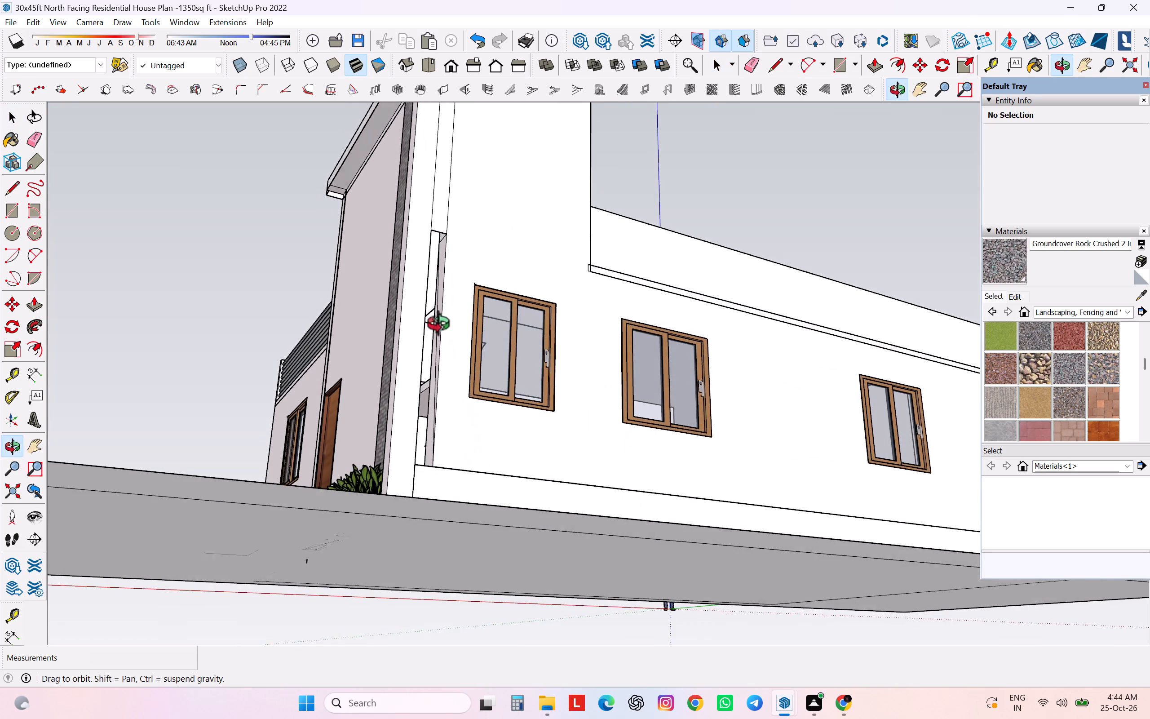
middle_click_drag(443, 326, 443, 320)
scroll(433, 217, "up", 6)
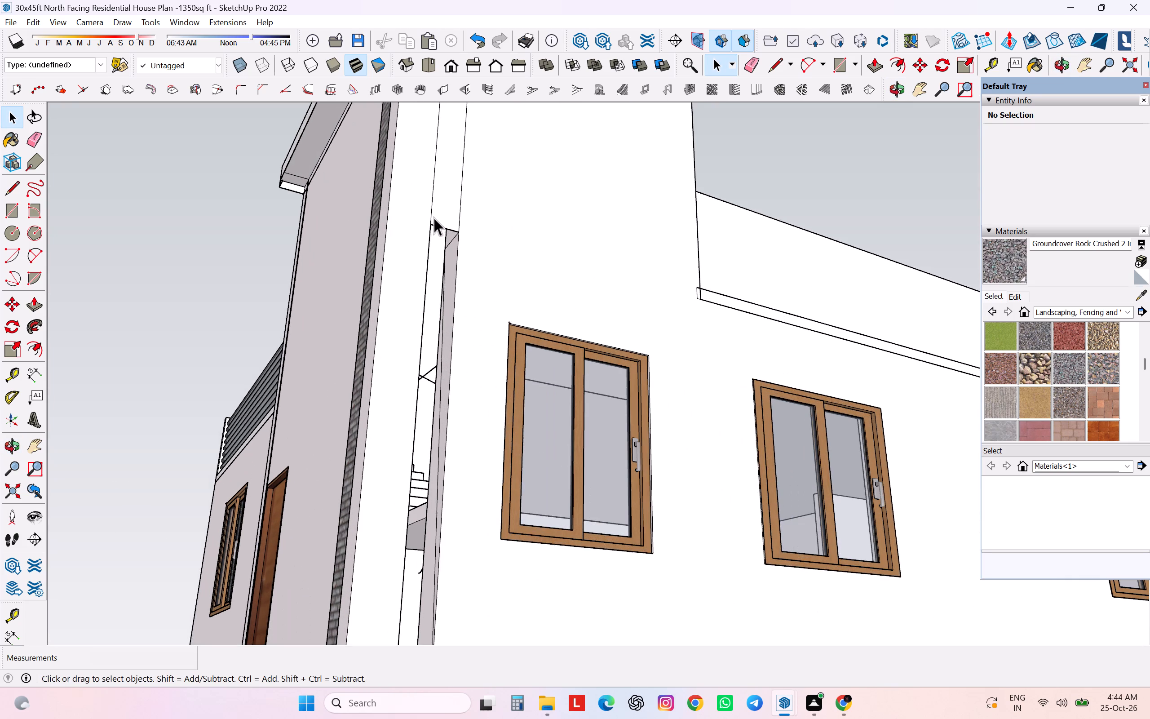
left_click(437, 225)
right_click(446, 243)
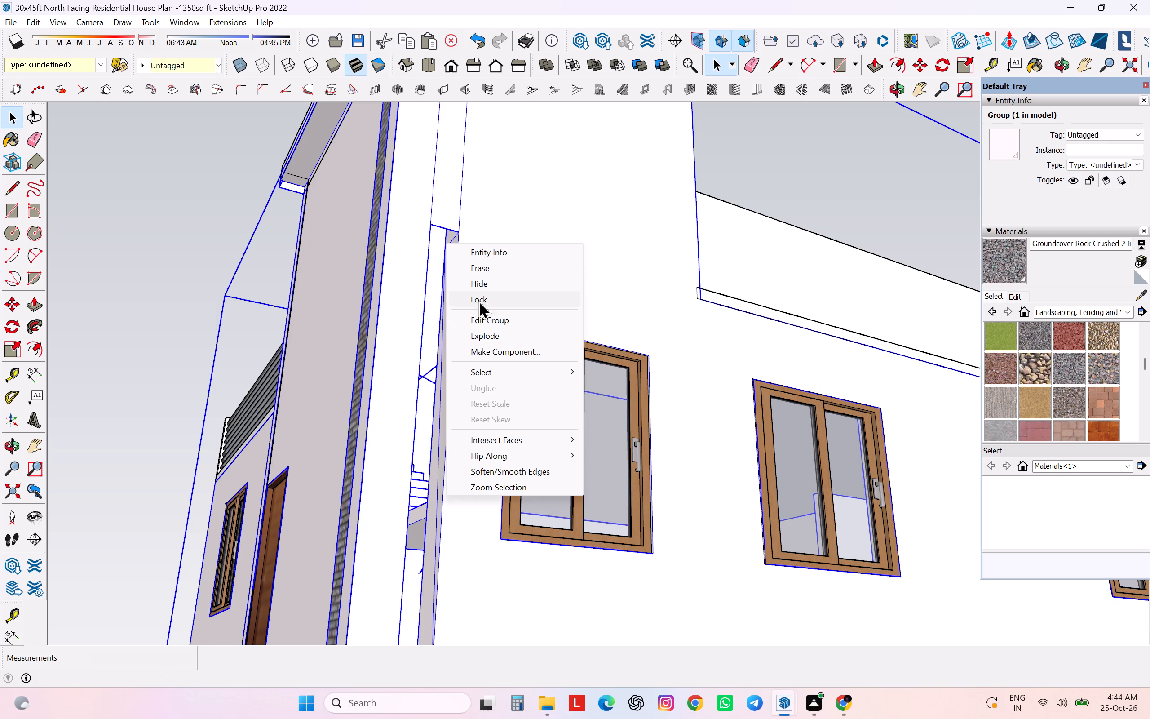
left_click(497, 320)
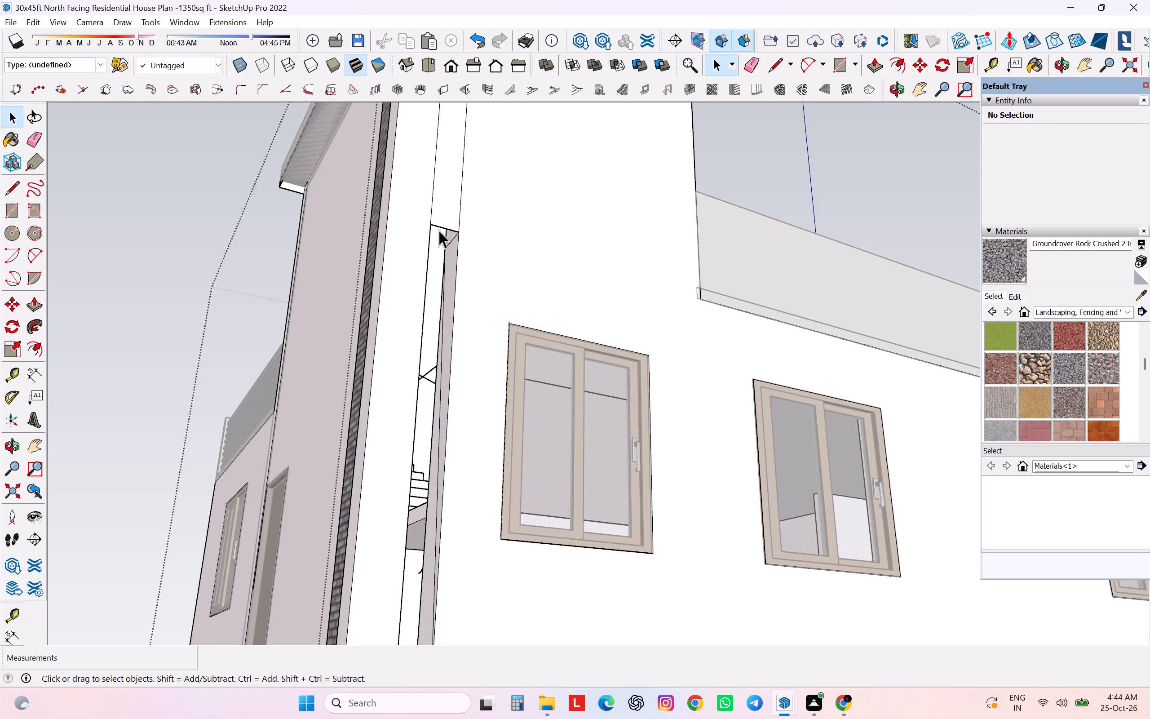
left_click(438, 225)
key("m")
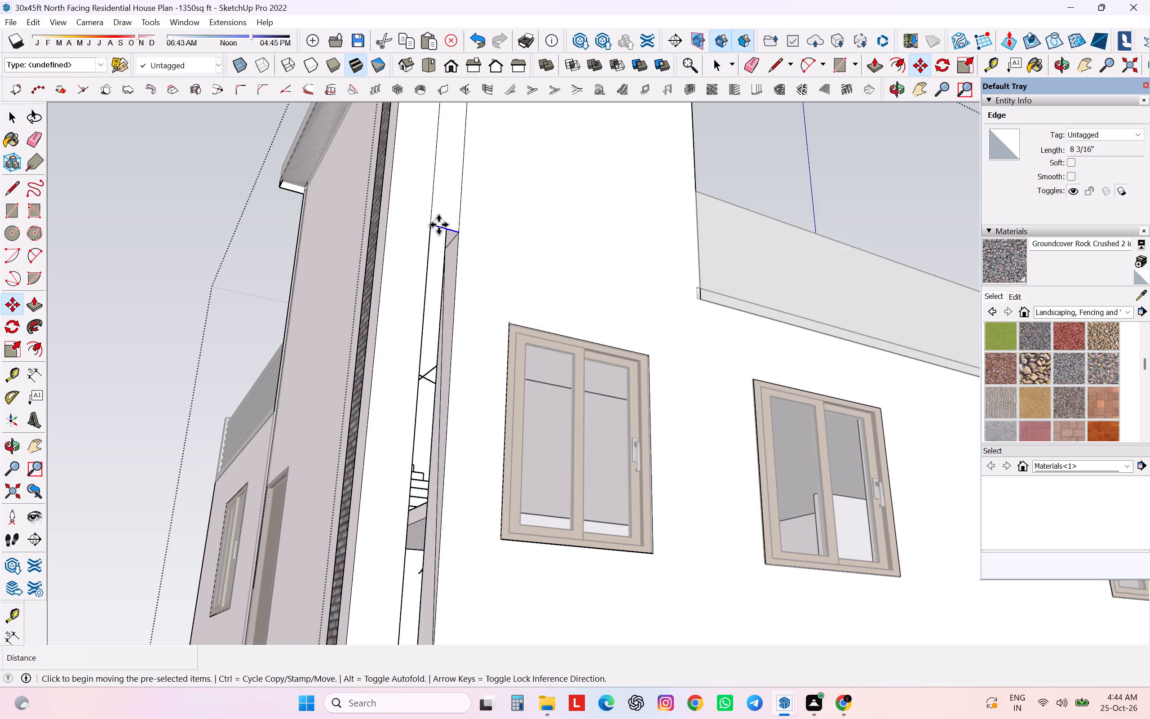
left_click(461, 233)
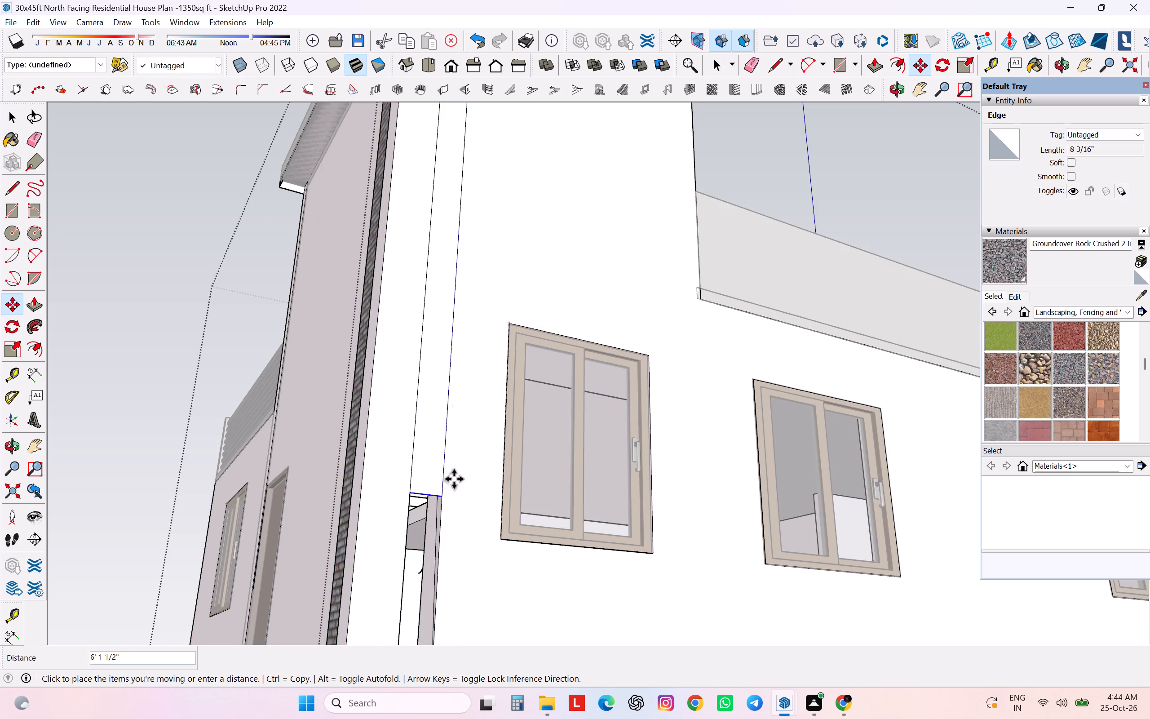
scroll(463, 402, "down", 4)
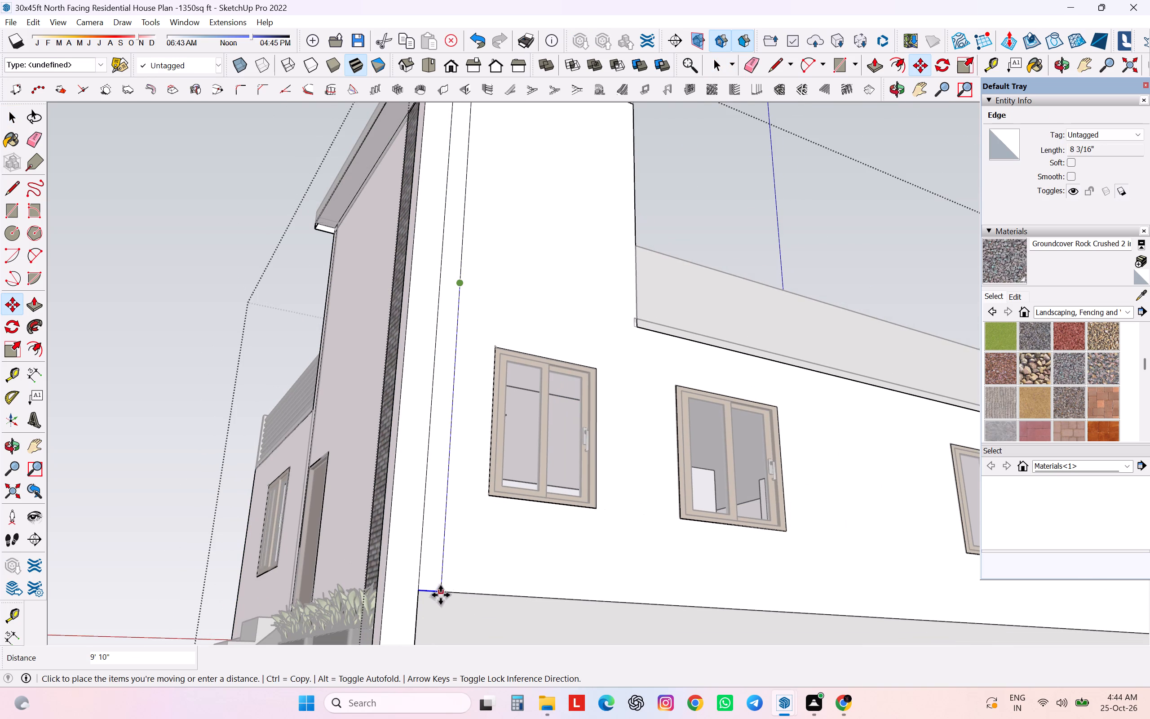
left_click(440, 595)
Examine the beam and post junctions beneath the entrance roof slab from the front and the door-side corner.
scroll(503, 504, "down", 6)
middle_click_drag(502, 503, 737, 515)
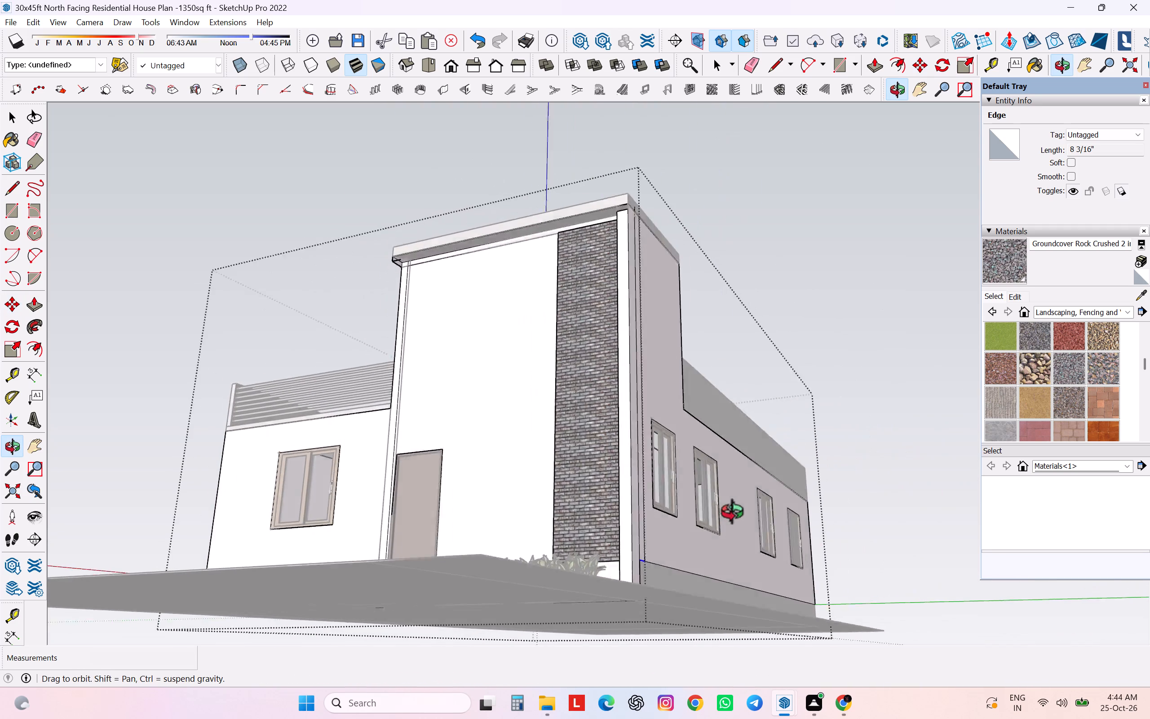
middle_click_drag(737, 515, 791, 554)
middle_click_drag(444, 250, 475, 320)
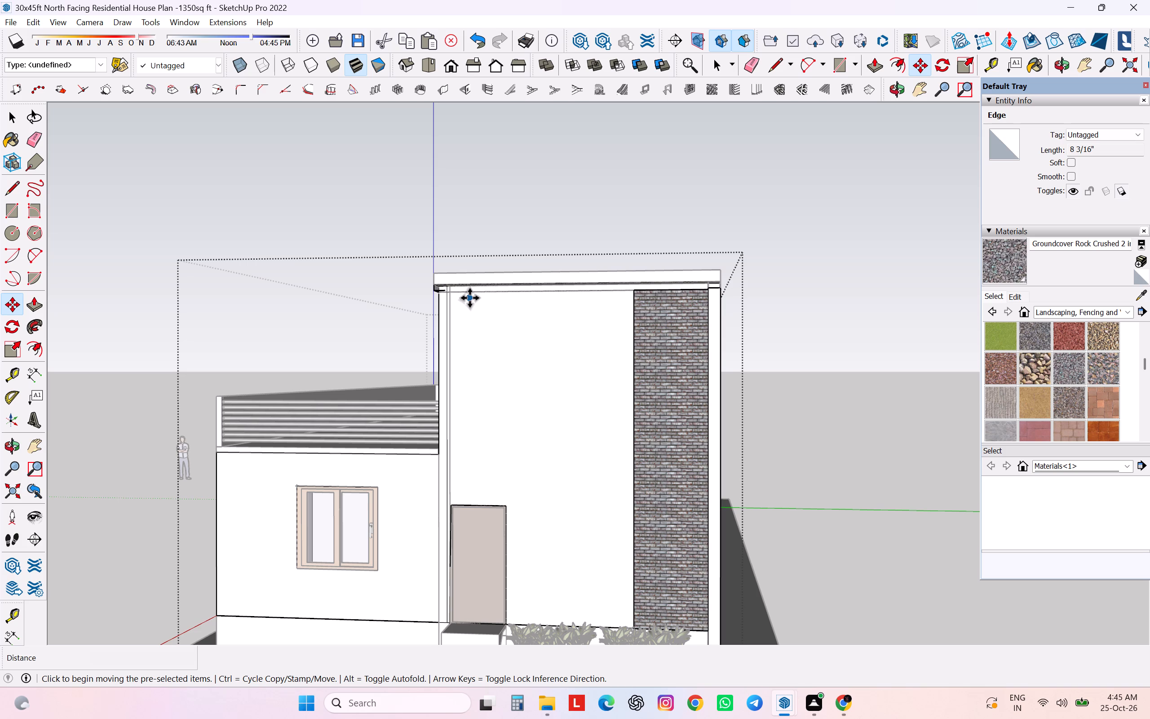
scroll(469, 298, "up", 5)
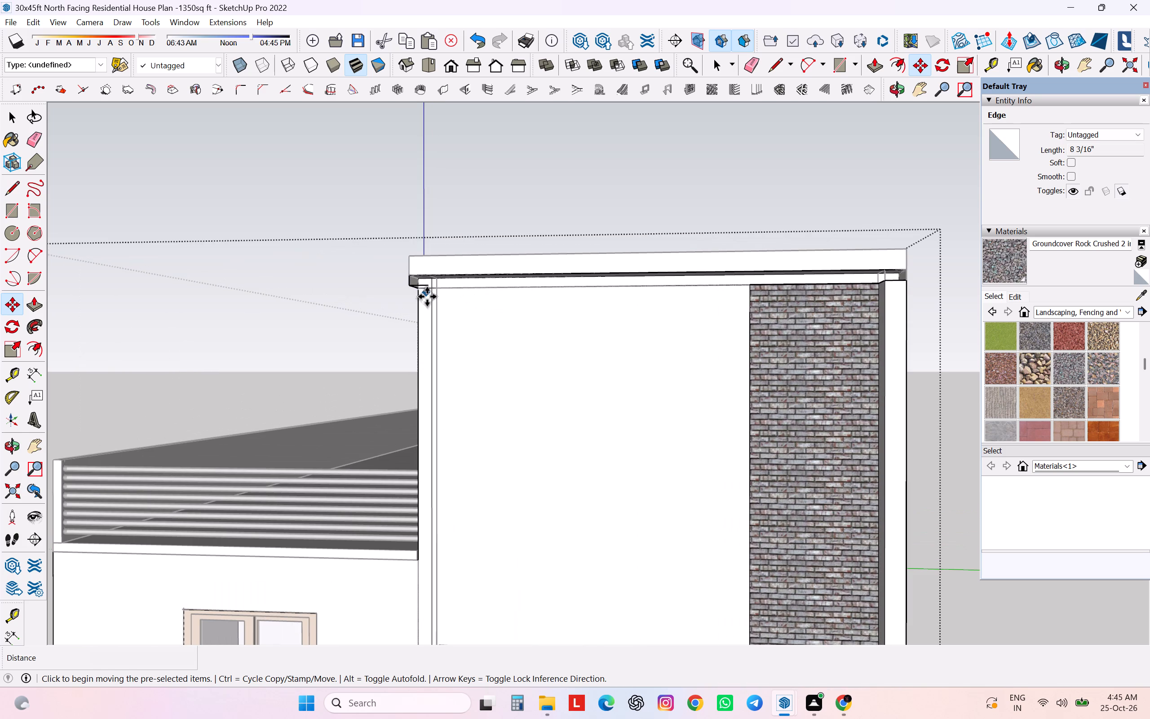
middle_click_drag(427, 297, 572, 182)
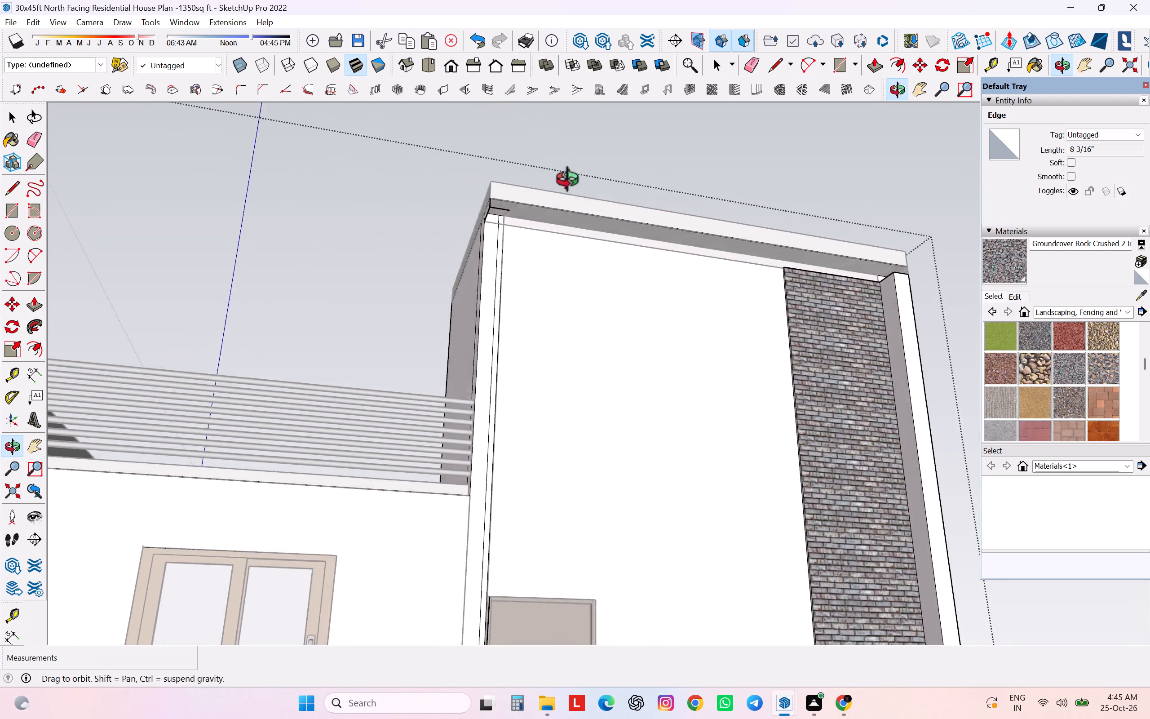
middle_click_drag(572, 182, 373, 316)
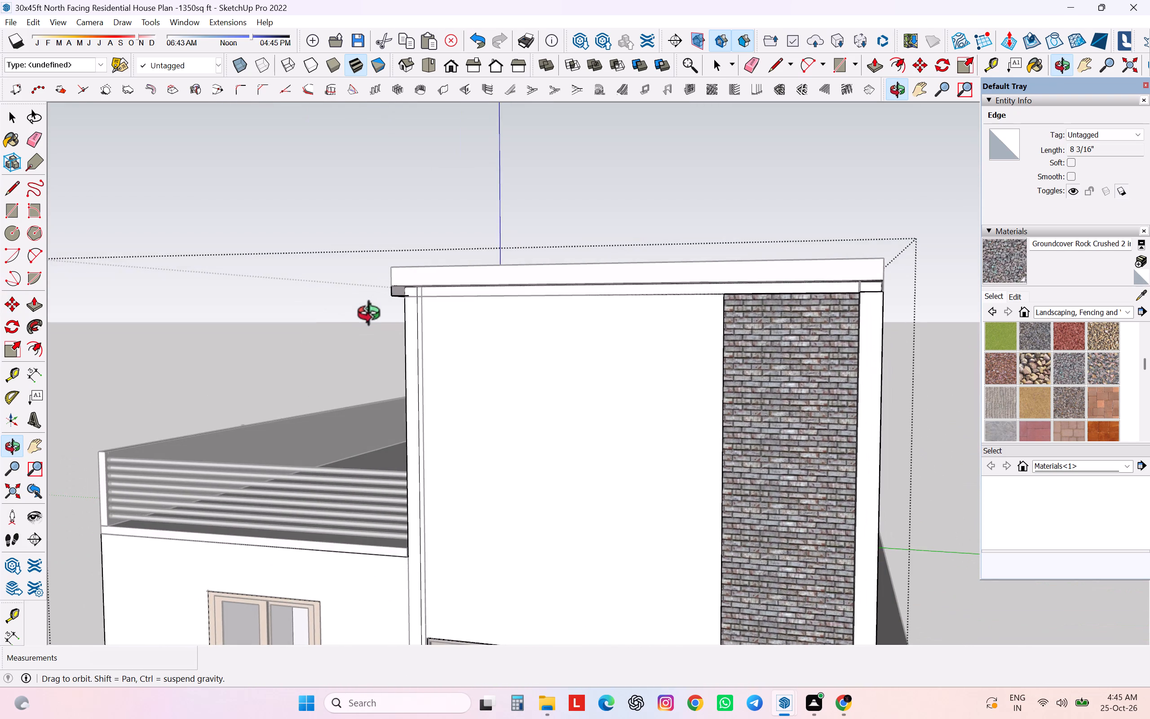
middle_click_drag(373, 316, 855, 355)
scroll(854, 355, "up", 1)
scroll(683, 311, "up", 6)
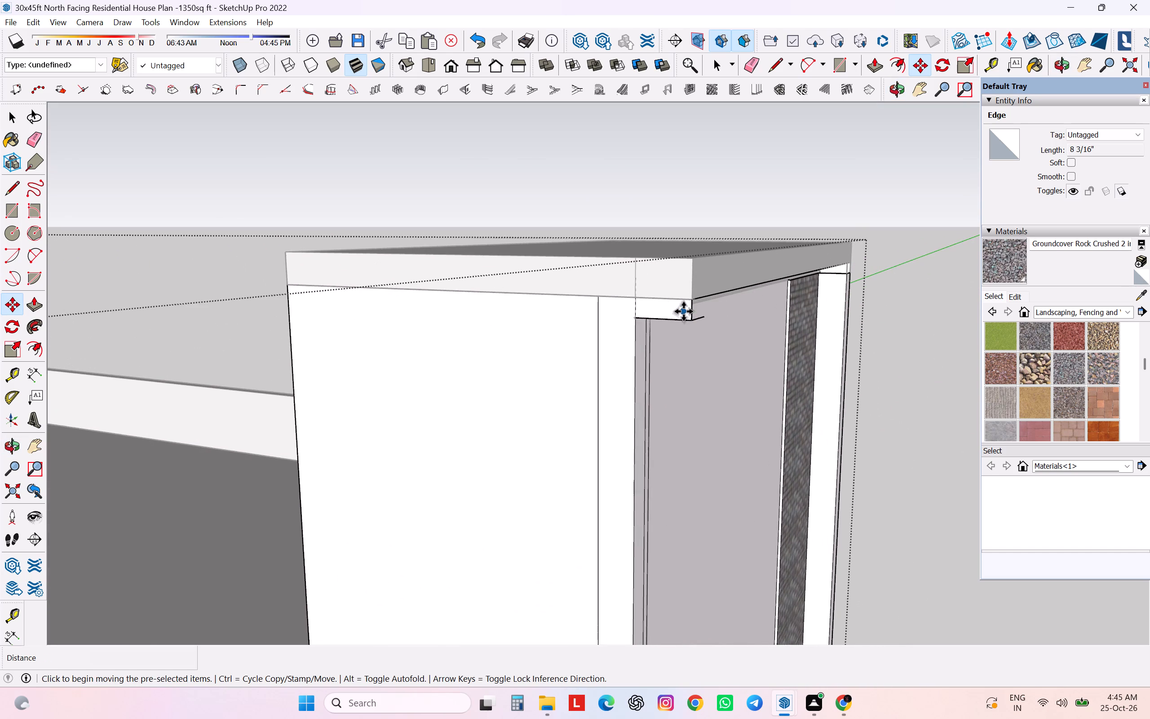
key("space")
left_click_drag(676, 311, 674, 315)
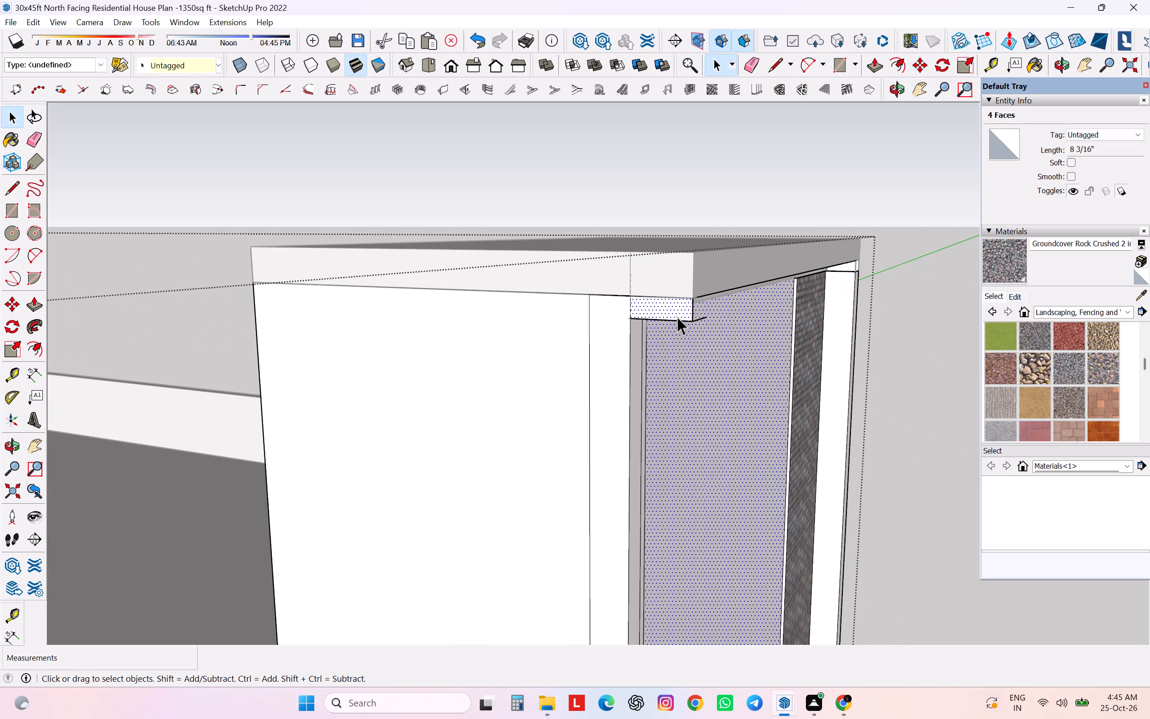
left_click(590, 178)
middle_click_drag(691, 351, 563, 305)
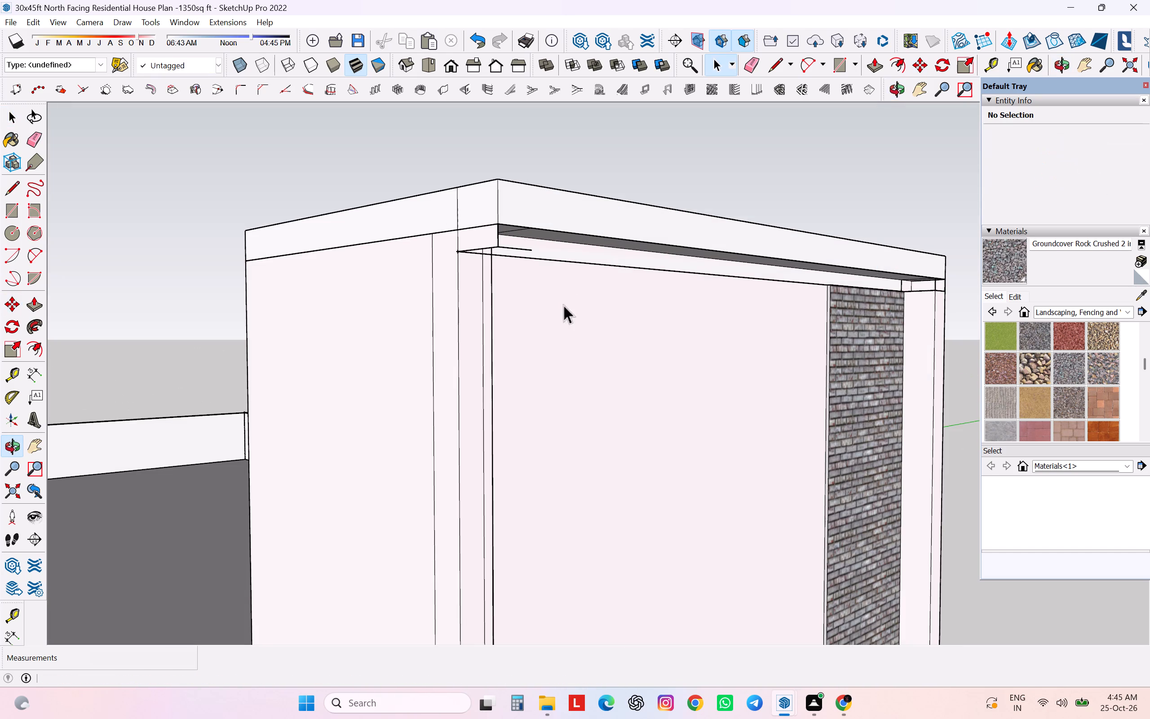
middle_click_drag(563, 305, 575, 307)
left_click(513, 247)
right_click(513, 242)
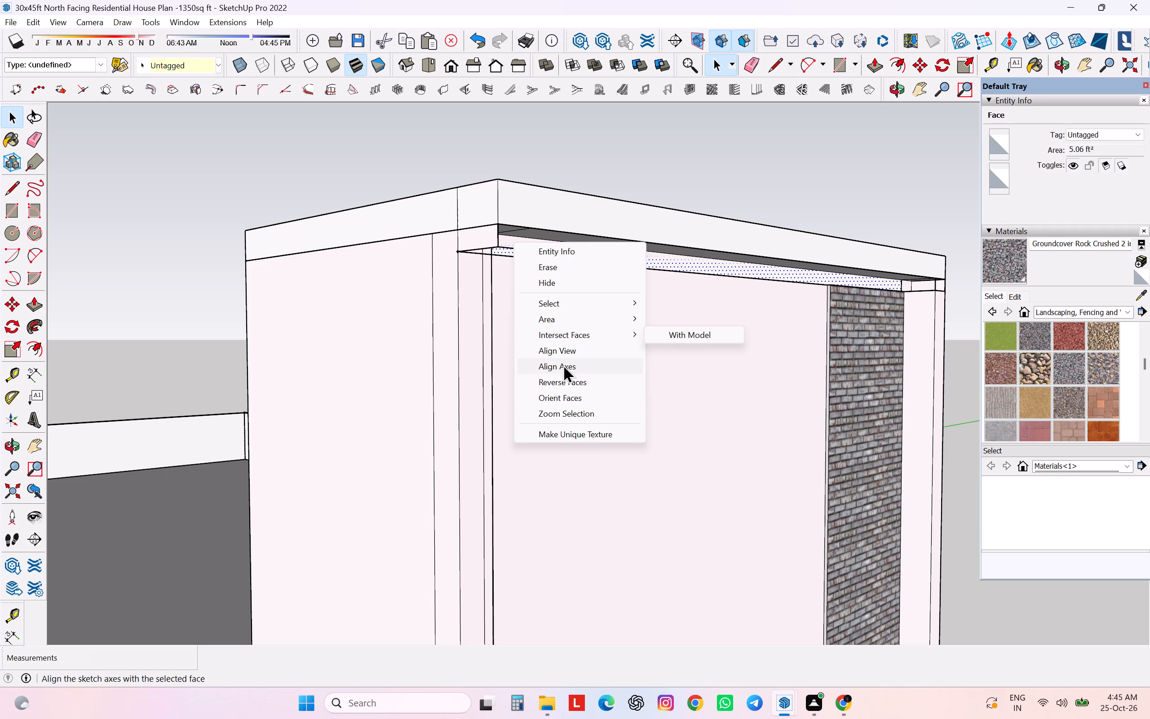
left_click(659, 182)
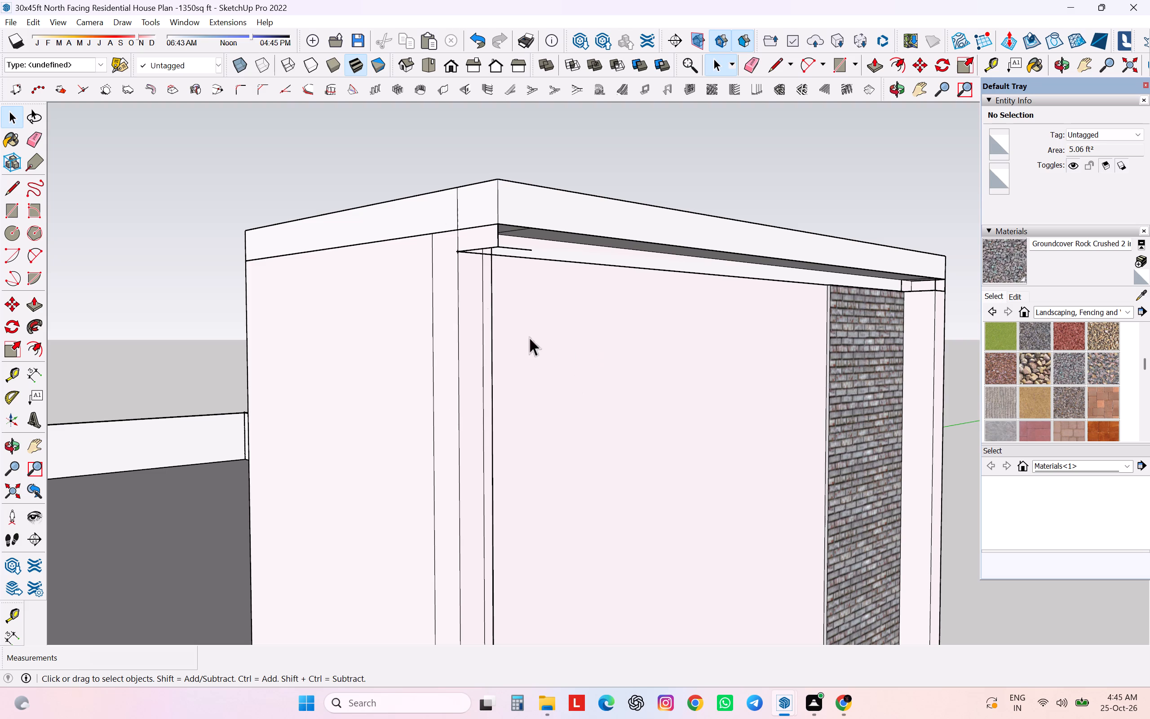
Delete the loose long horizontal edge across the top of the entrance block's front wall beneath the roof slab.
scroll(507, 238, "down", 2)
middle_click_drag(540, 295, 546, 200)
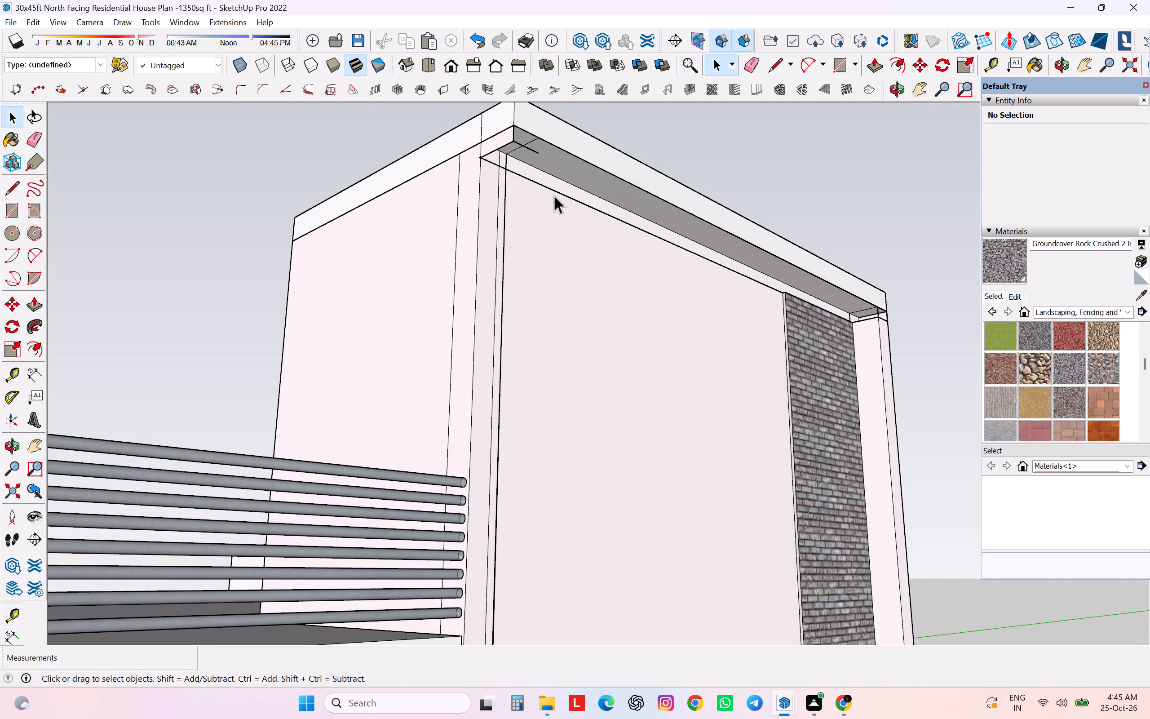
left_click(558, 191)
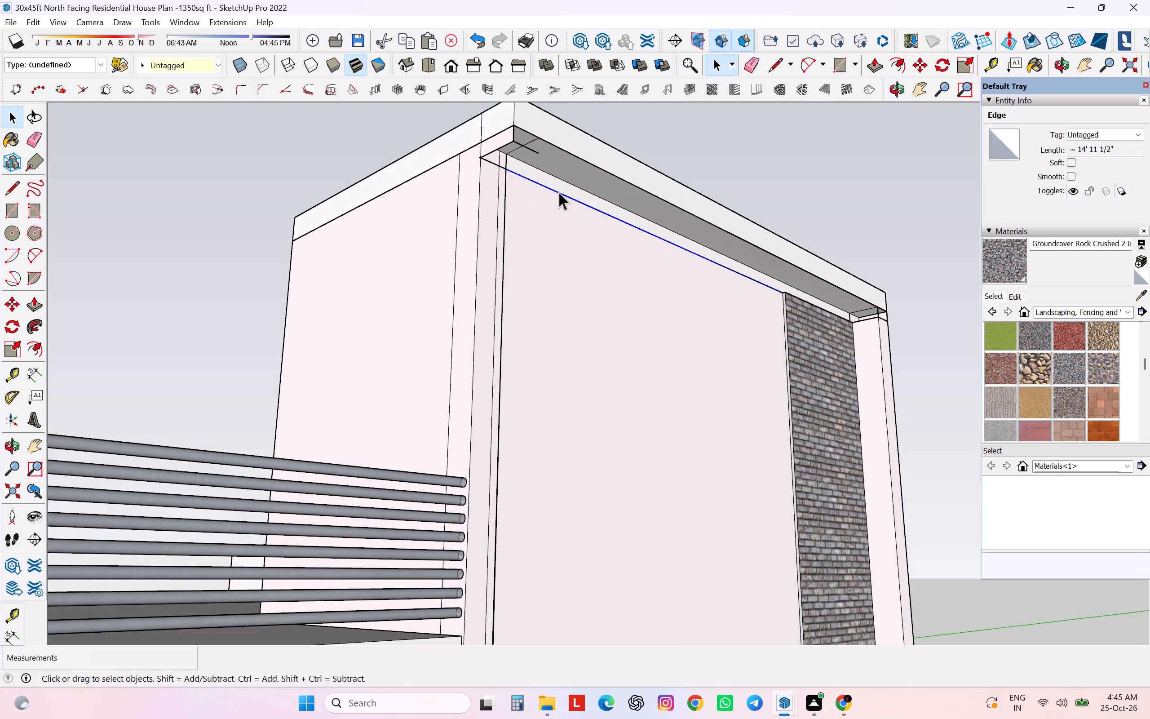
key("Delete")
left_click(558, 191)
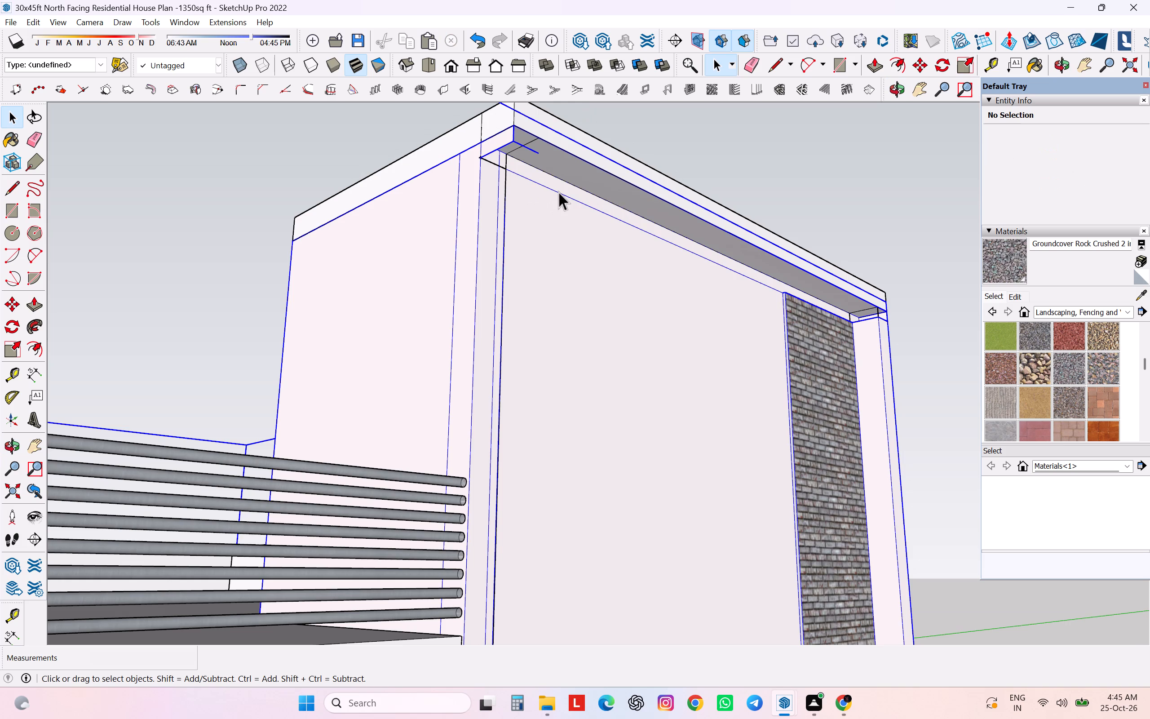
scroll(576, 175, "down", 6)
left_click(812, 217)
Examine the entrance block's roof slab and beam from the front and both corners, including the junction above the brick cladding.
scroll(813, 211, "down", 4)
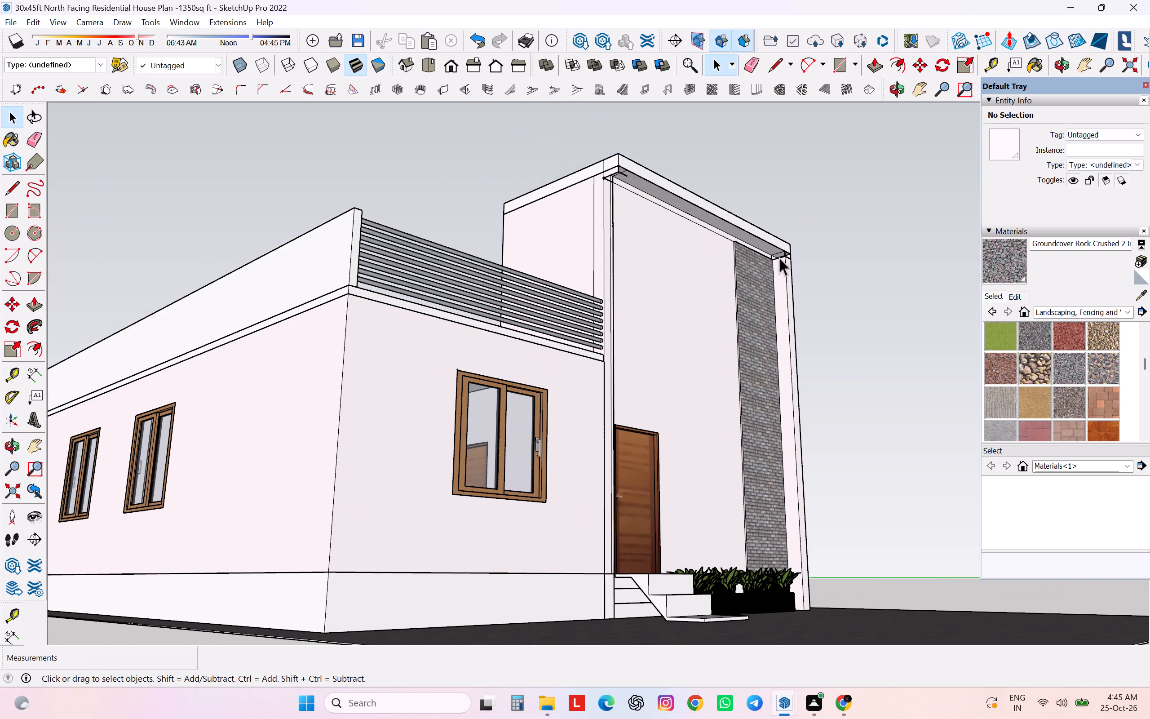
middle_click_drag(779, 257, 710, 312)
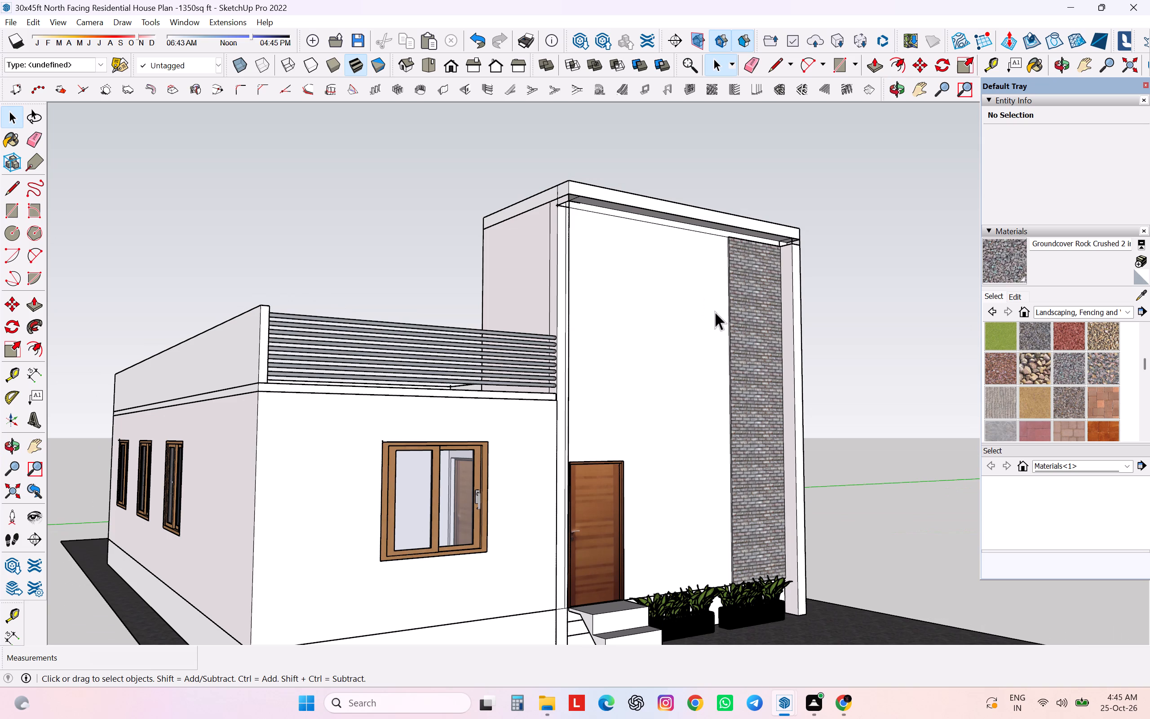
scroll(699, 302, "down", 1)
middle_click_drag(699, 302, 510, 342)
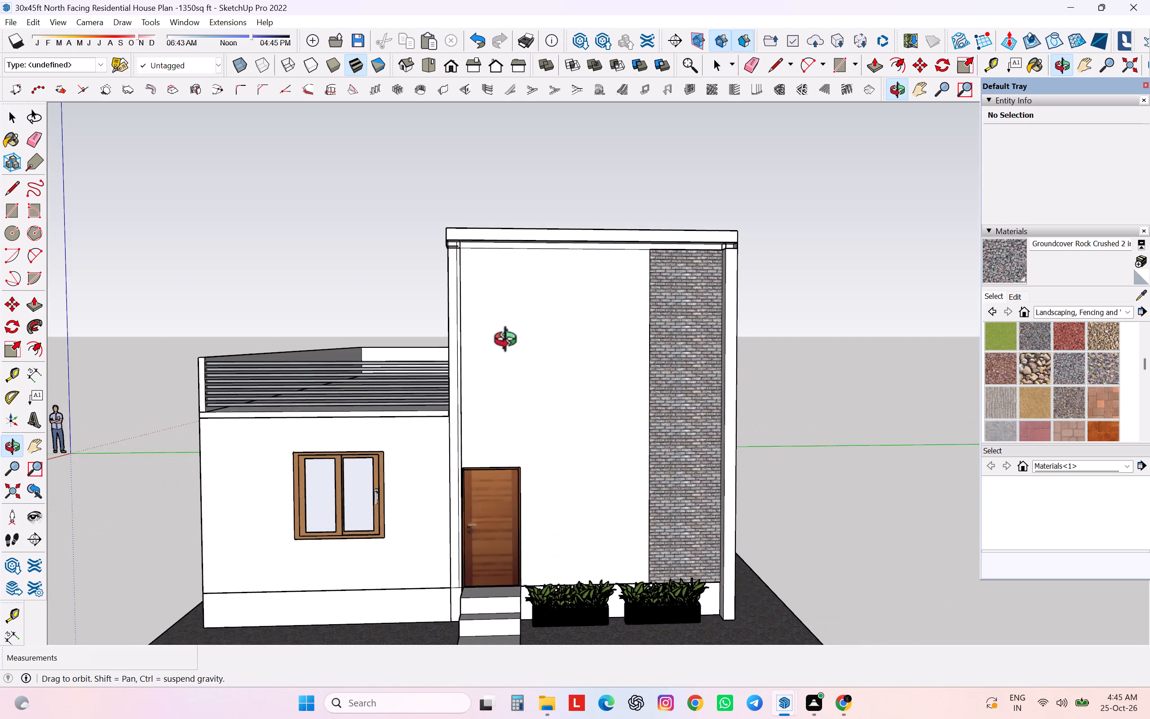
middle_click_drag(510, 342, 816, 368)
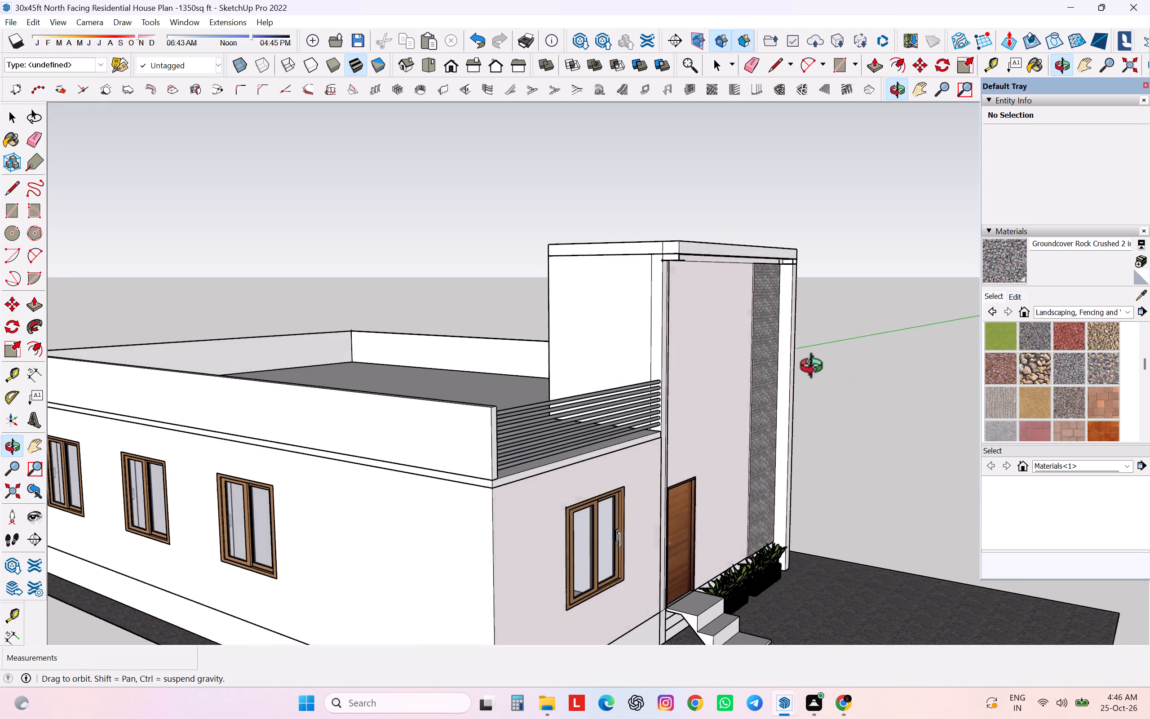
middle_click_drag(816, 368, 541, 375)
scroll(752, 279, "up", 9)
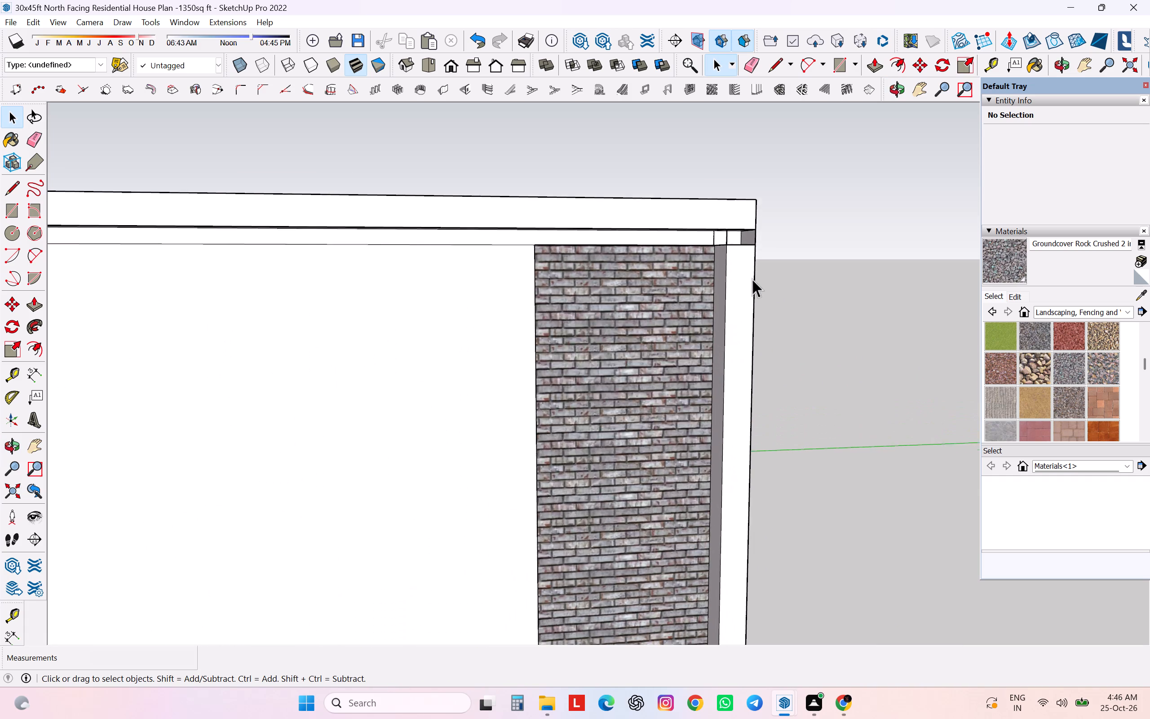
scroll(752, 279, "up", 3)
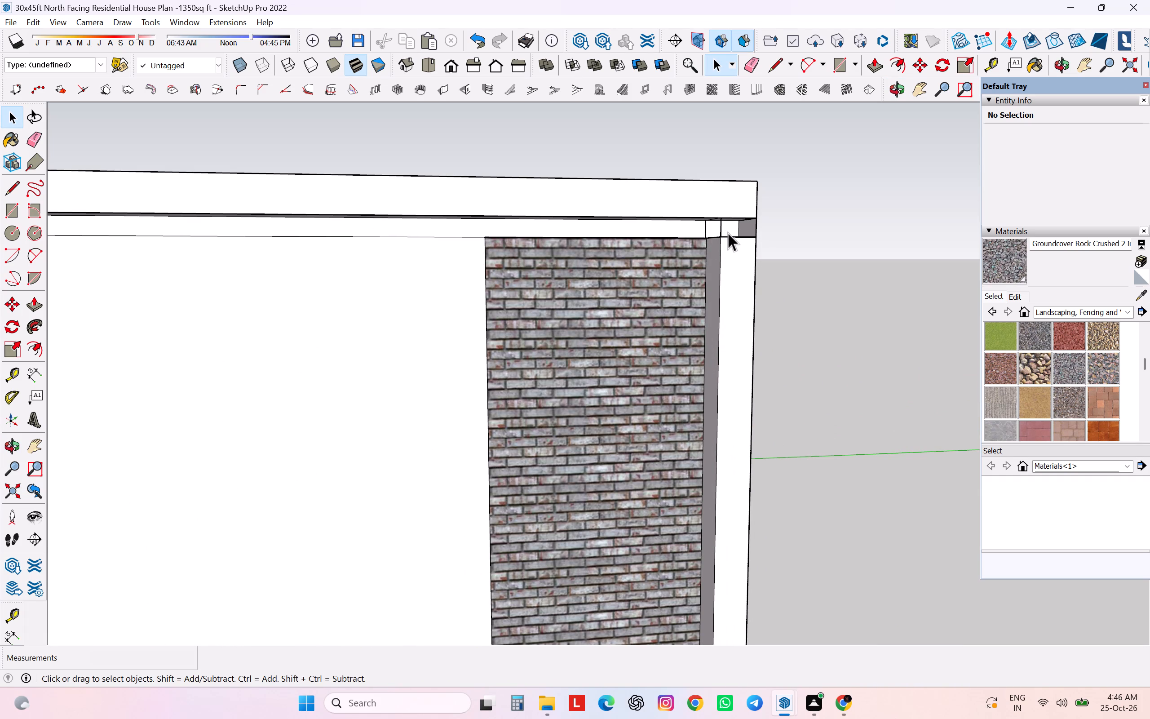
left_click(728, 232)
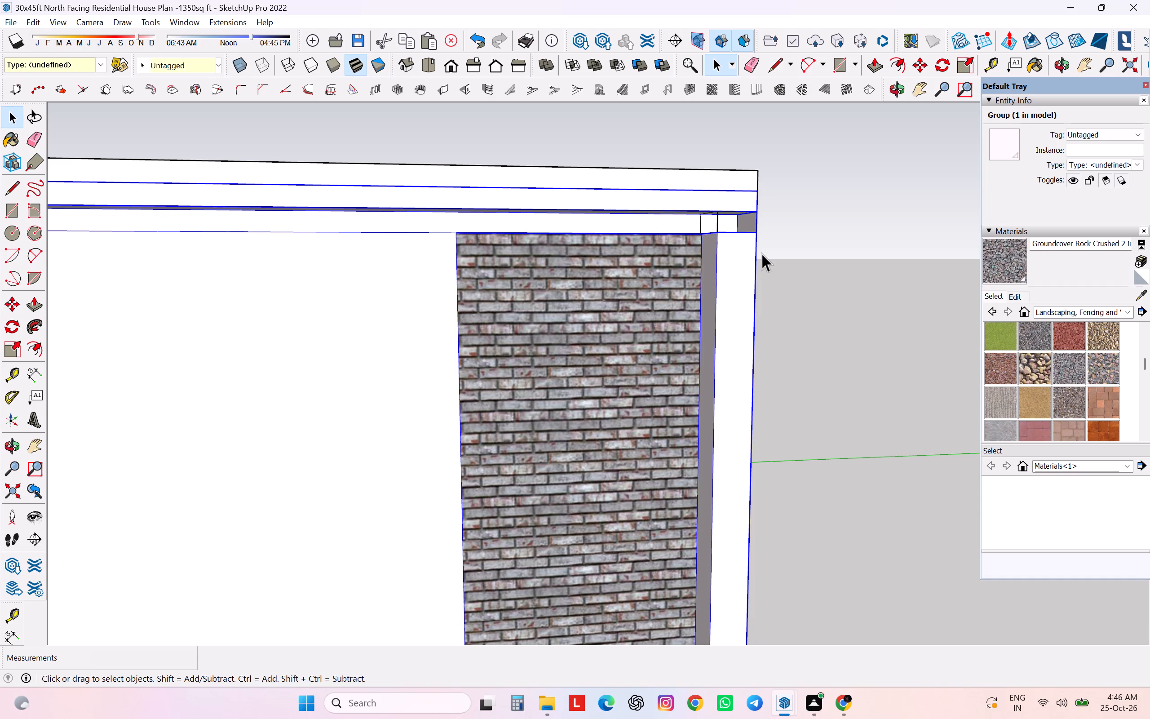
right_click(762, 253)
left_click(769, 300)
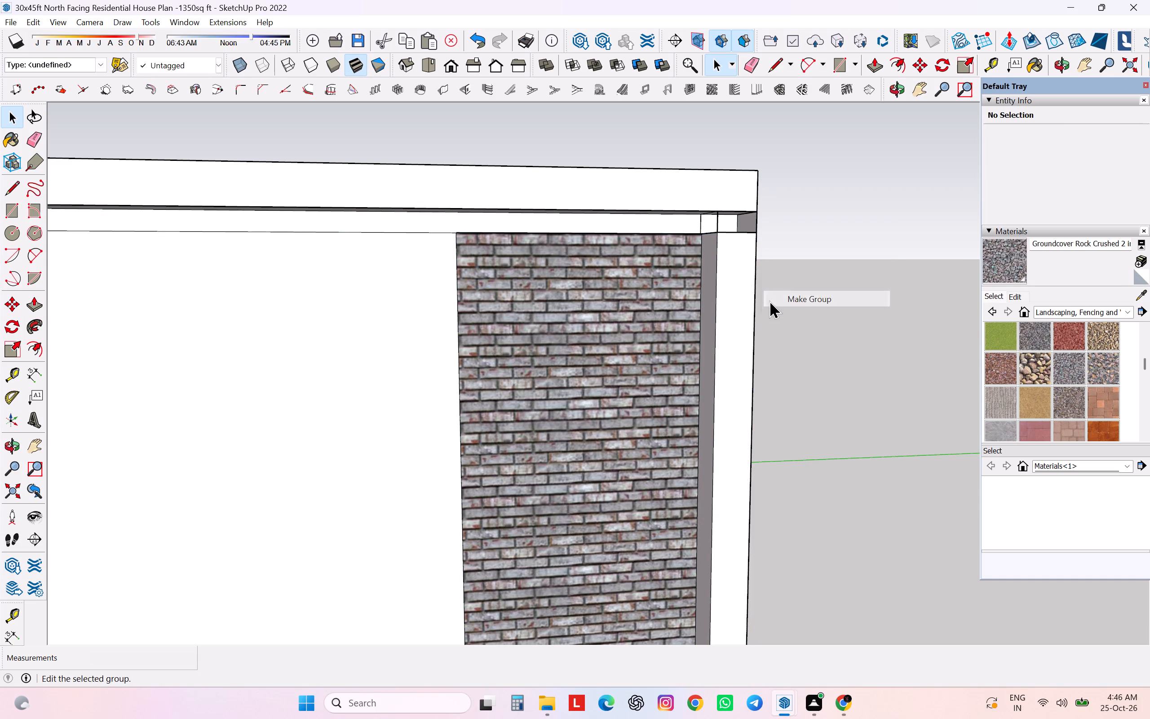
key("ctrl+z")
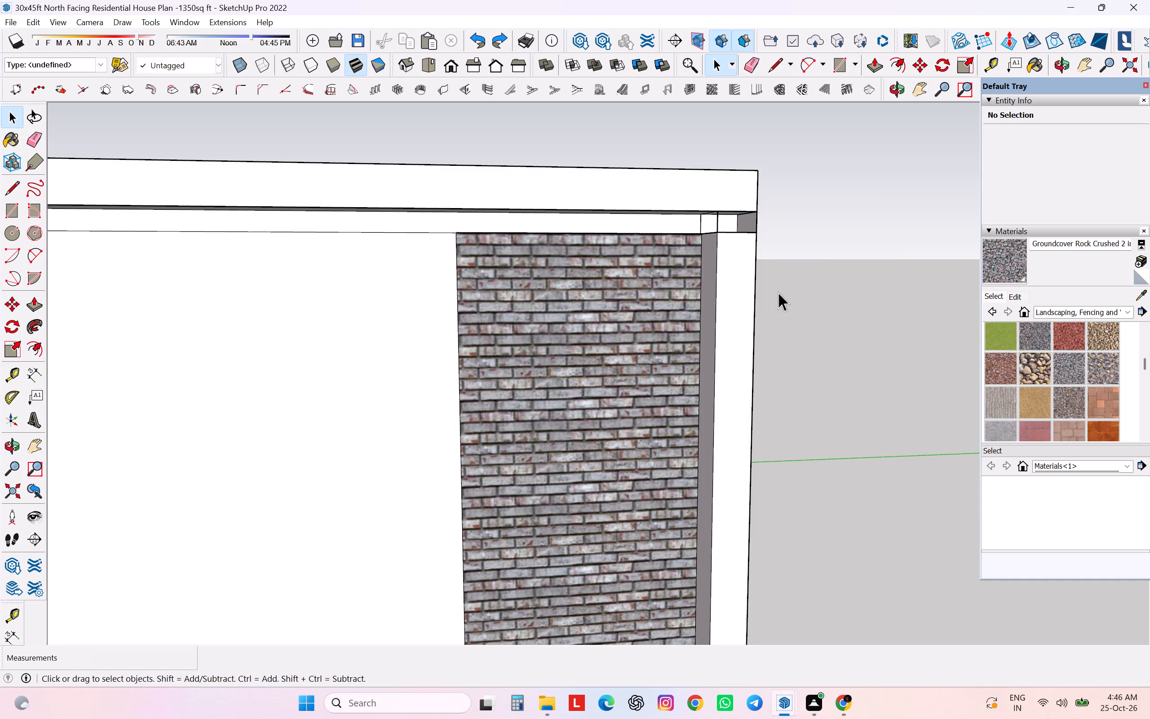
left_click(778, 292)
Examine the entrance block's roof slab, beam ends and posts from the front, the brick-side corner and above.
scroll(777, 293, "down", 11)
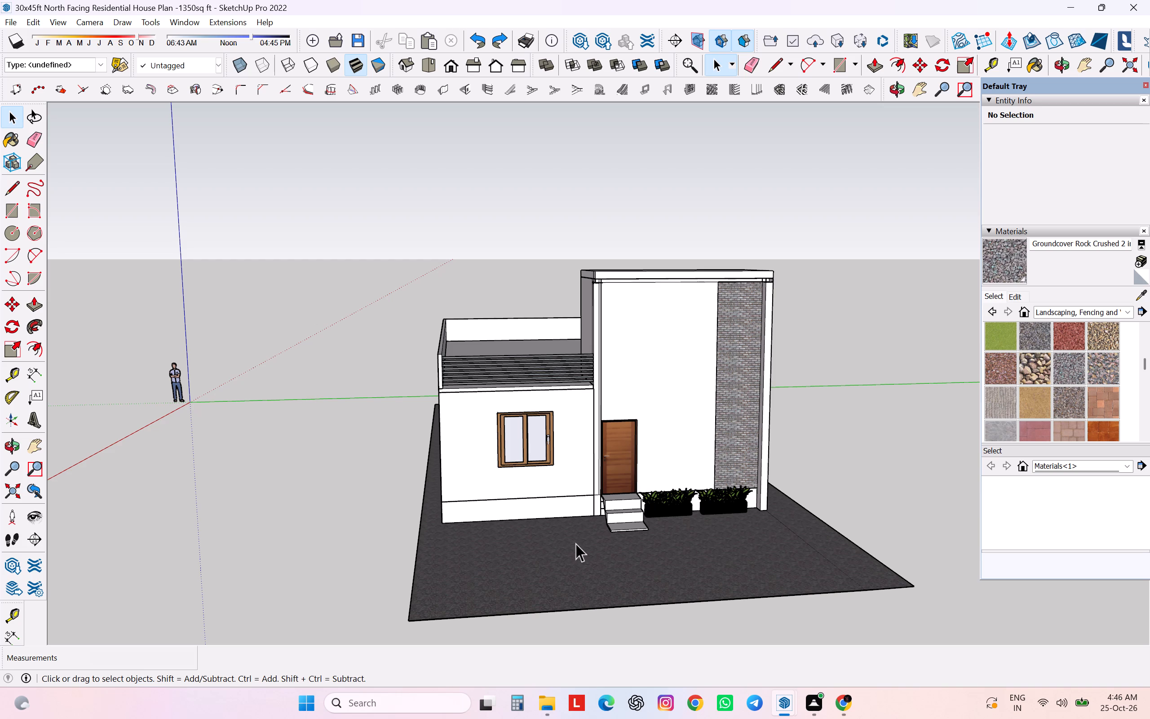
scroll(626, 356, "up", 3)
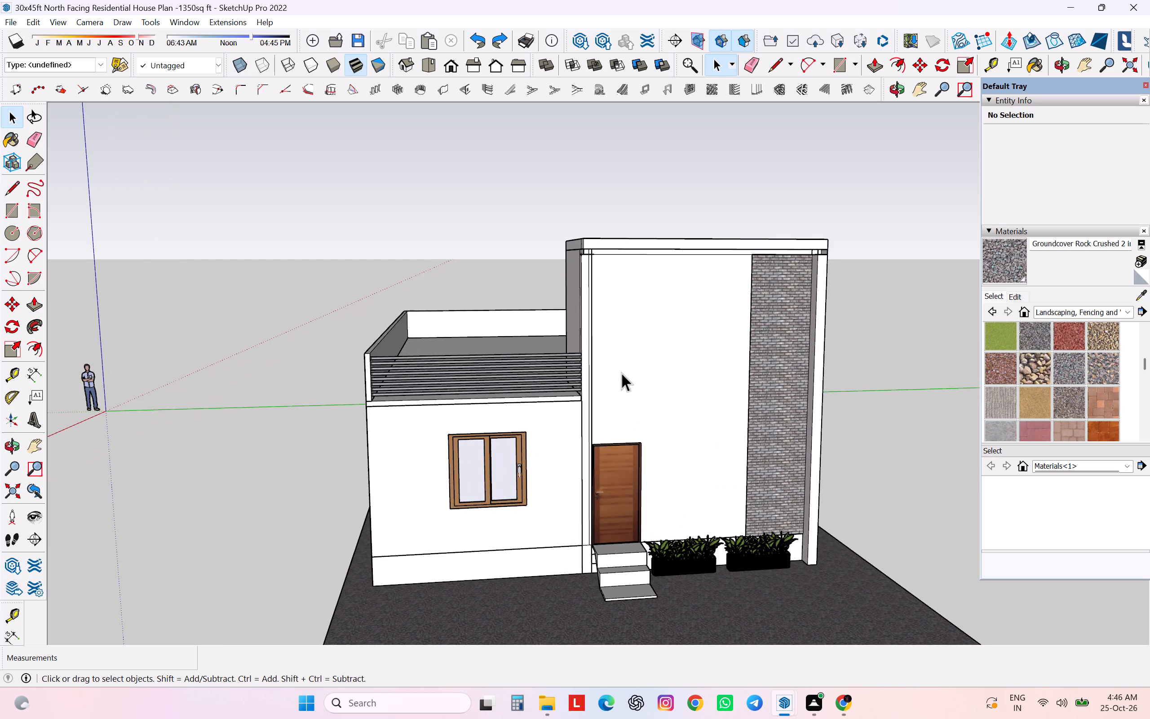
middle_click_drag(619, 374, 392, 421)
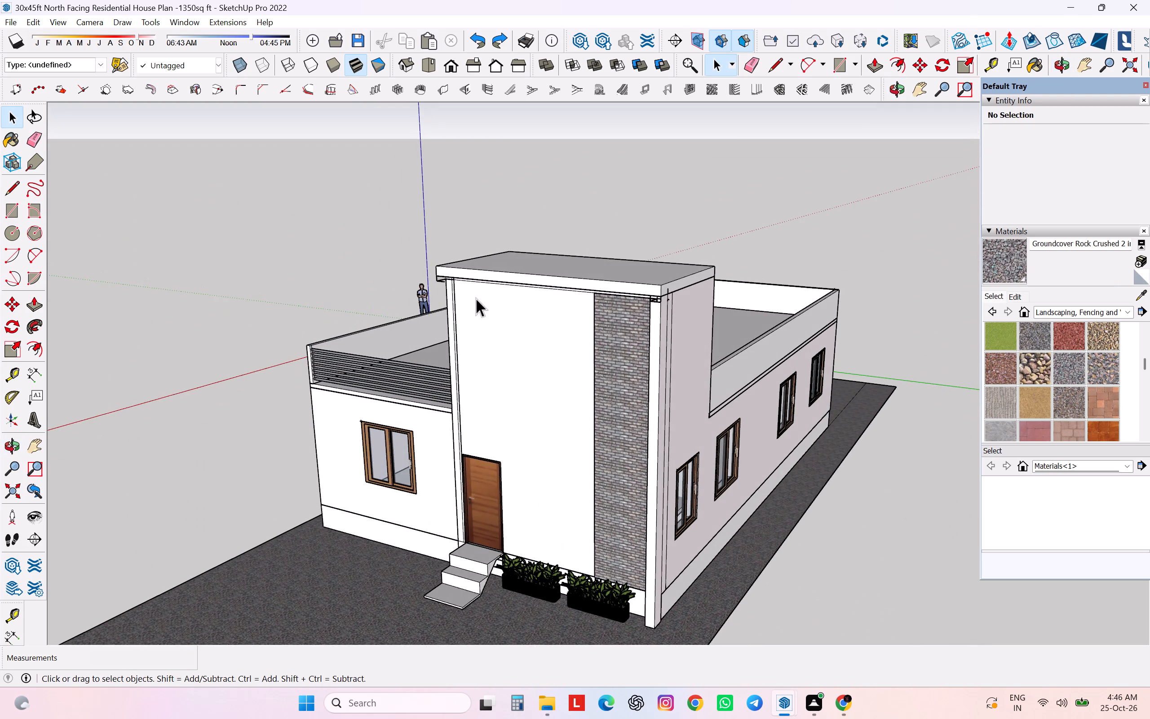
scroll(476, 298, "up", 6)
scroll(478, 295, "down", 4)
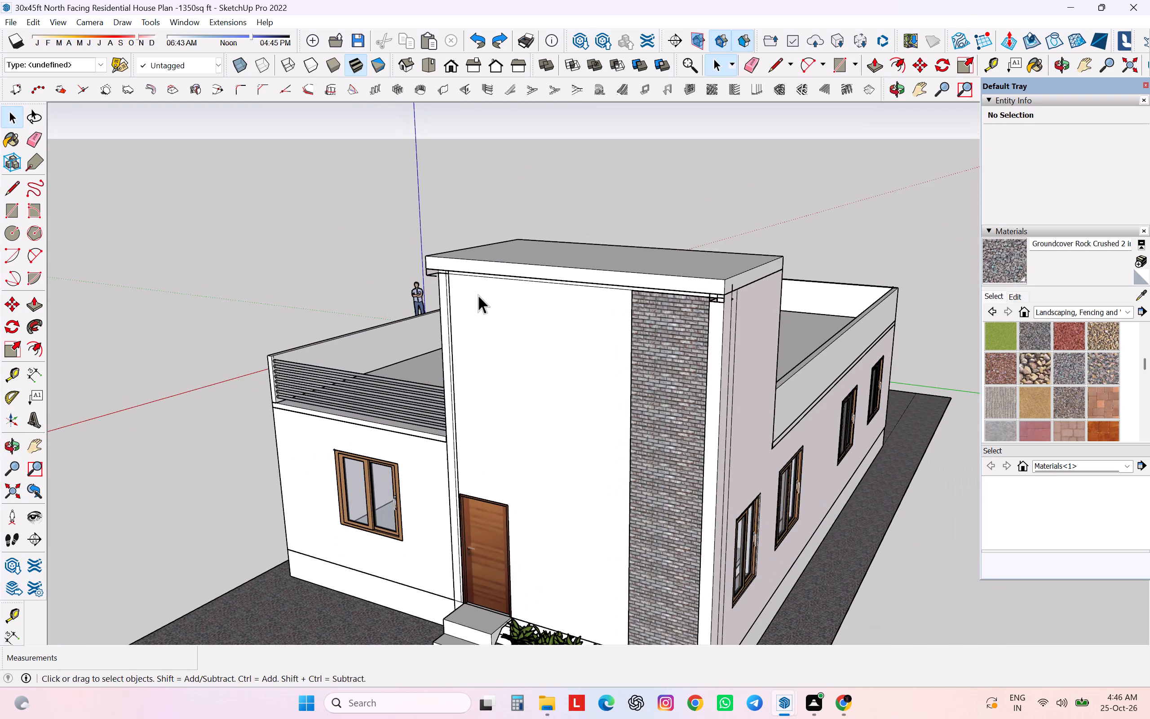
scroll(715, 321, "up", 4)
scroll(739, 288, "up", 4)
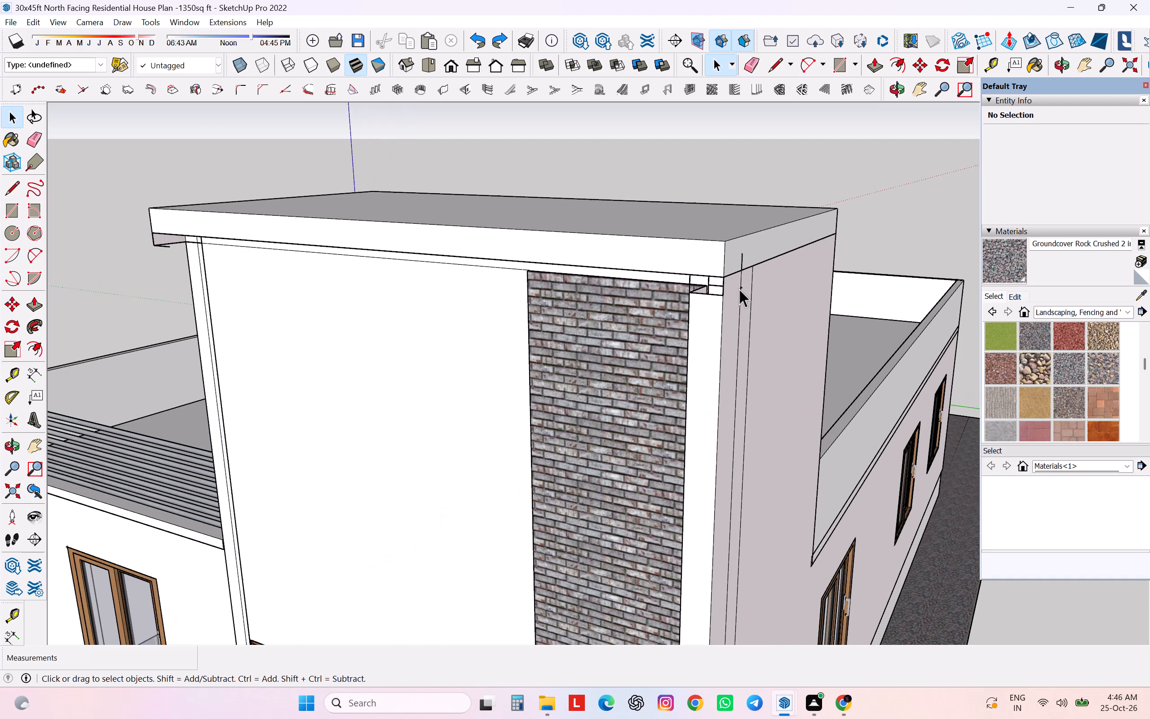
scroll(746, 293, "down", 6)
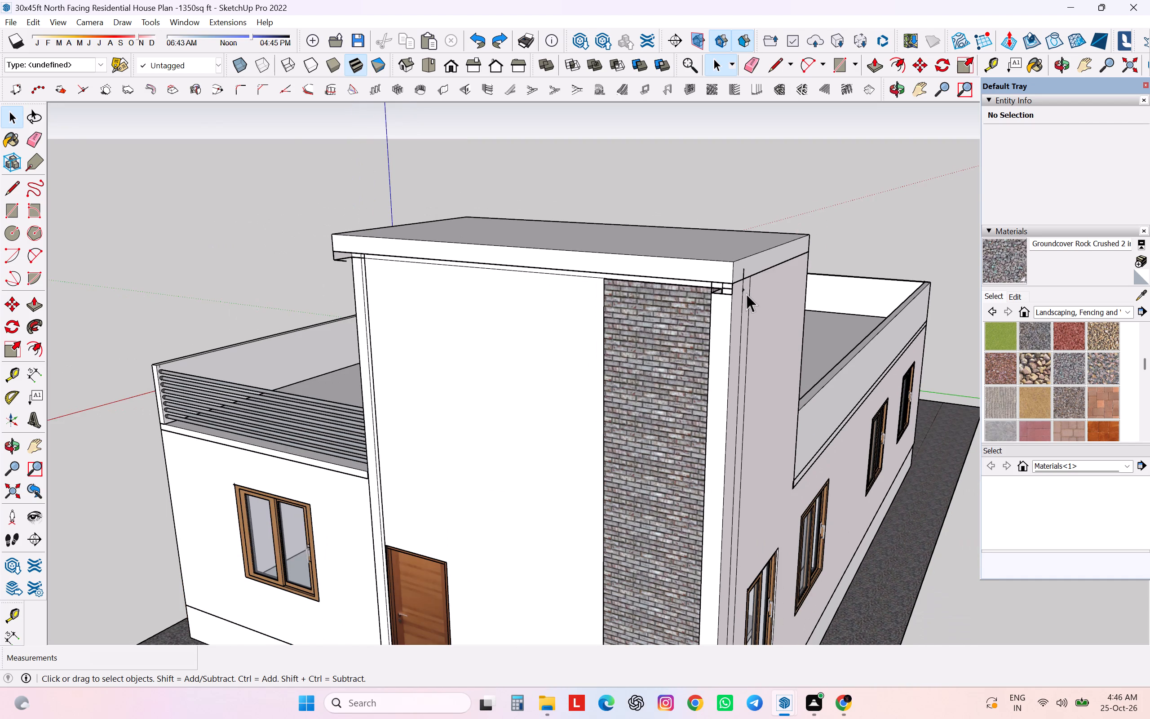
scroll(746, 293, "down", 5)
middle_click_drag(696, 442, 695, 381)
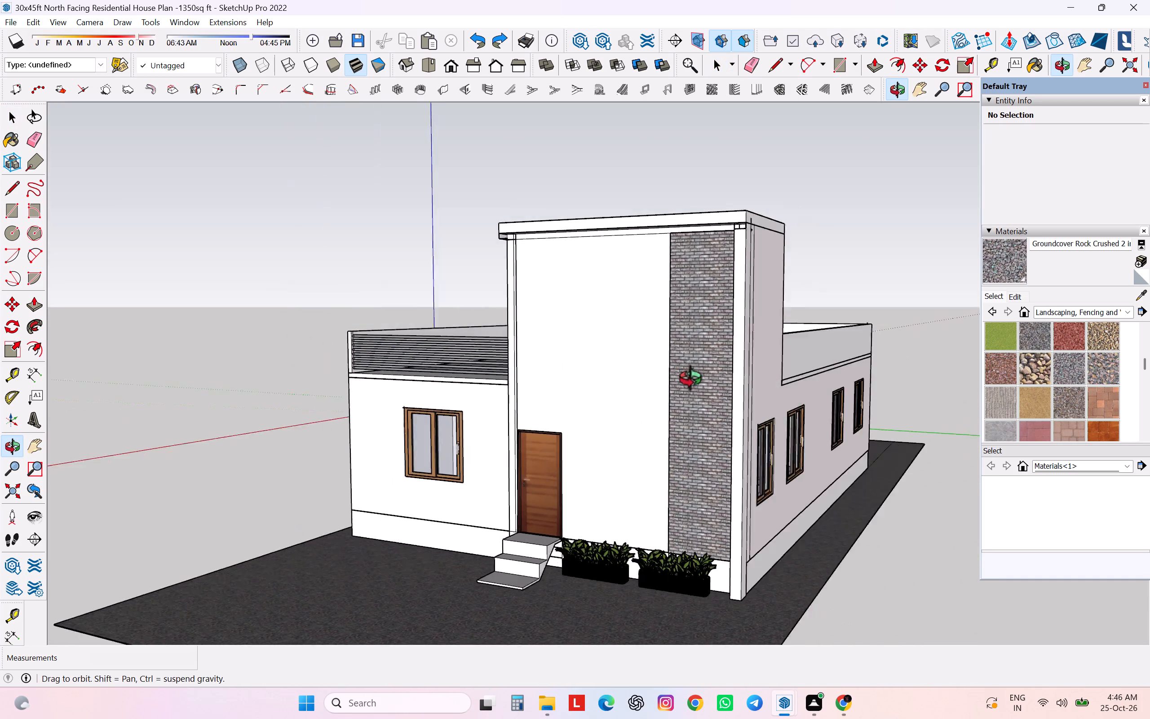
middle_click_drag(695, 381, 897, 428)
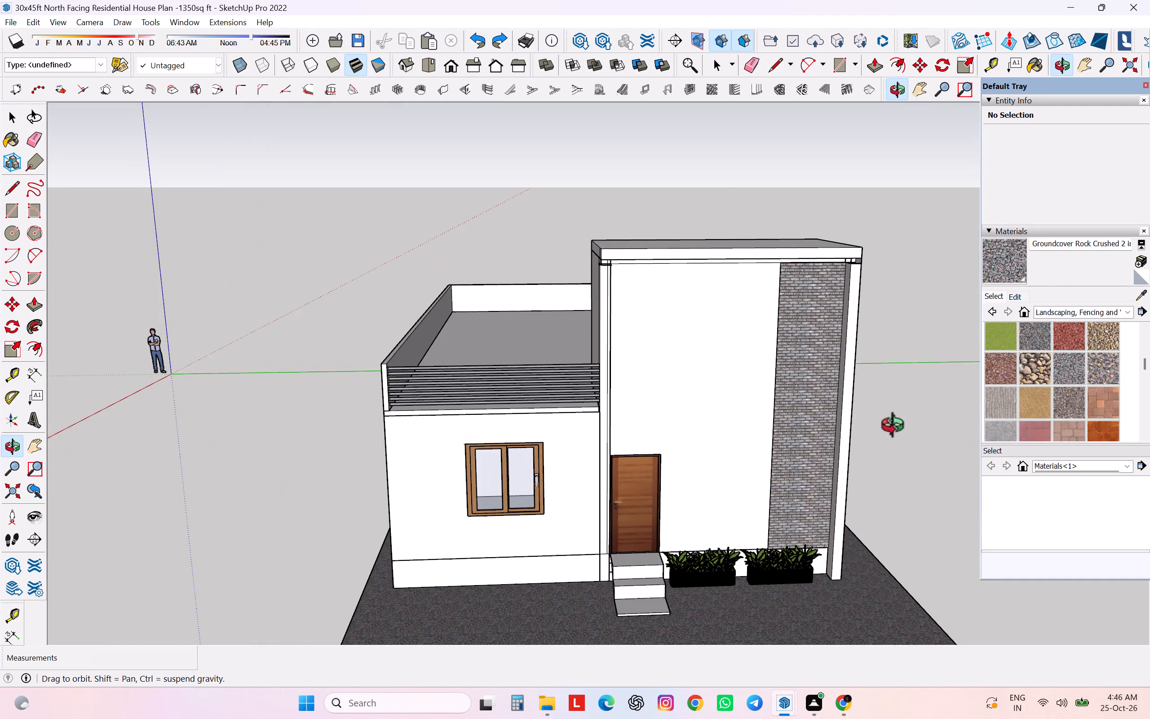
middle_click_drag(897, 428, 821, 471)
scroll(830, 469, "down", 2)
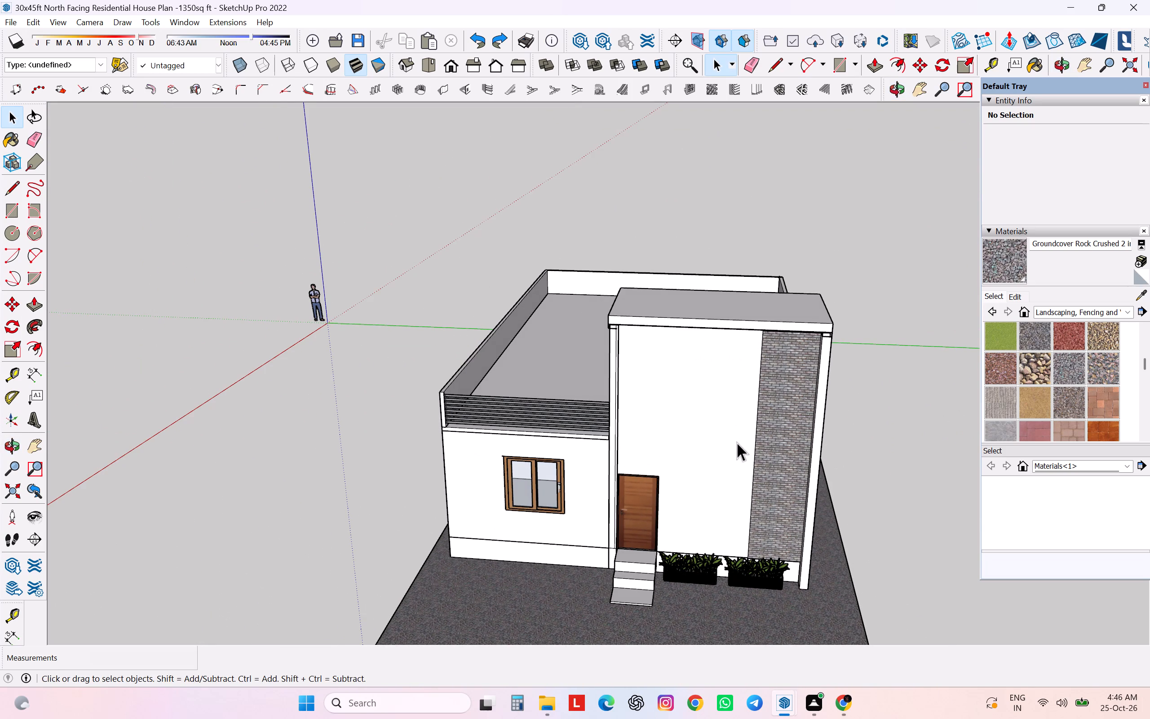
Undo the recent series of edits to the entrance block's roof slab, beam and post junctions.
key("ctrl+z")
key("ctrl+z")
key("ctrl+z")
key("ctrl+z")
key("ctrl+z")
key("ctrl+z")
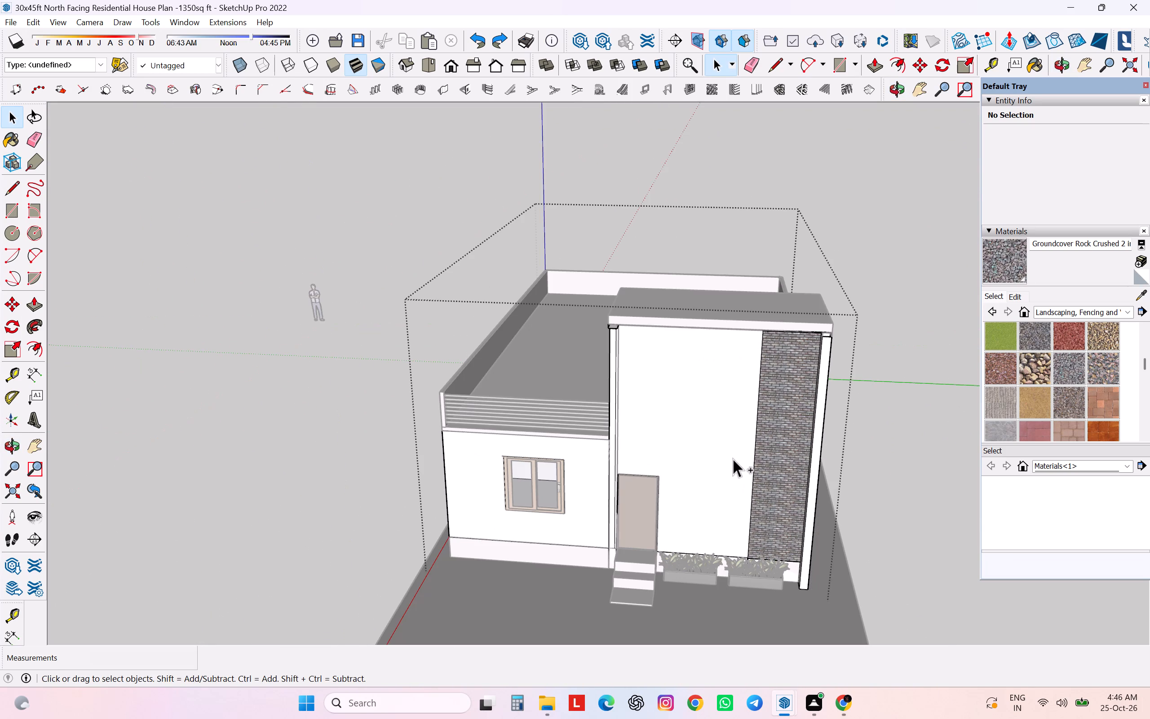
key("ctrl+z")
key("ctrl+z")
key("ctrl+z")
key("ctrl+z")
key("ctrl+z")
key("ctrl+z")
key("ctrl+z")
key("ctrl+z")
key("ctrl+z")
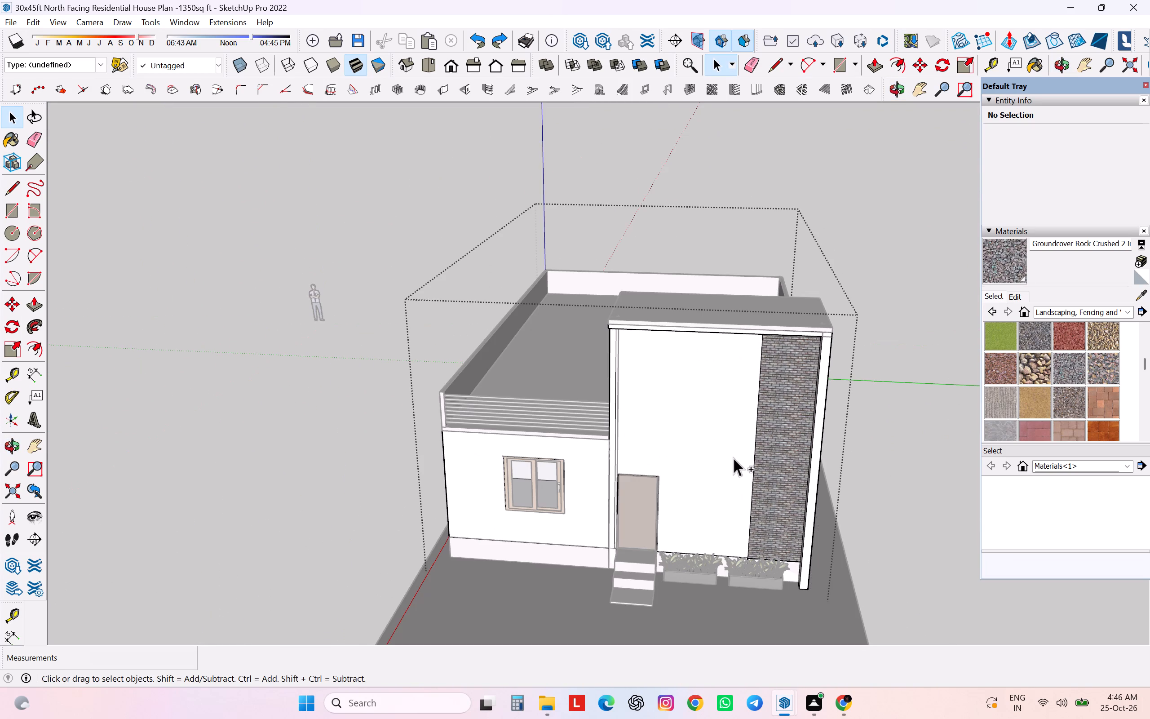
key("ctrl+z")
In the house group, move the top edge of the narrow side-wall opening beside the brick-side front post down 9' 10" to the plinth top.
middle_click_drag(739, 430, 726, 324)
scroll(739, 430, "up", 1)
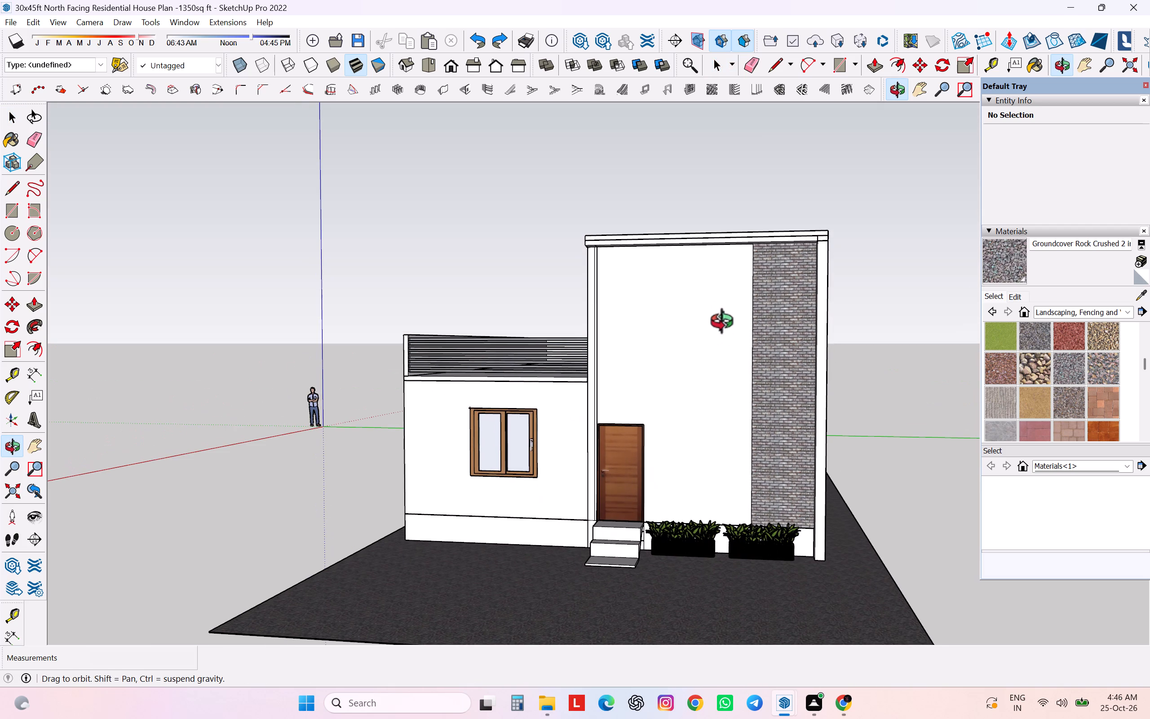
middle_click_drag(726, 324, 548, 319)
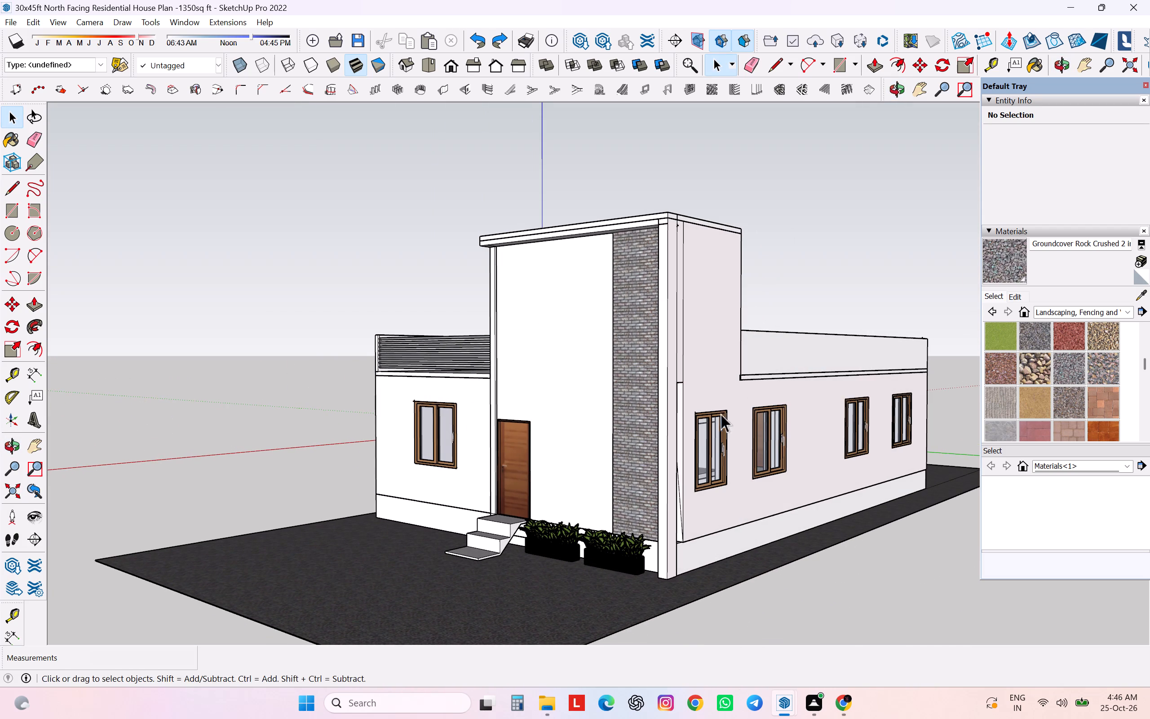
middle_click_drag(699, 431, 561, 395)
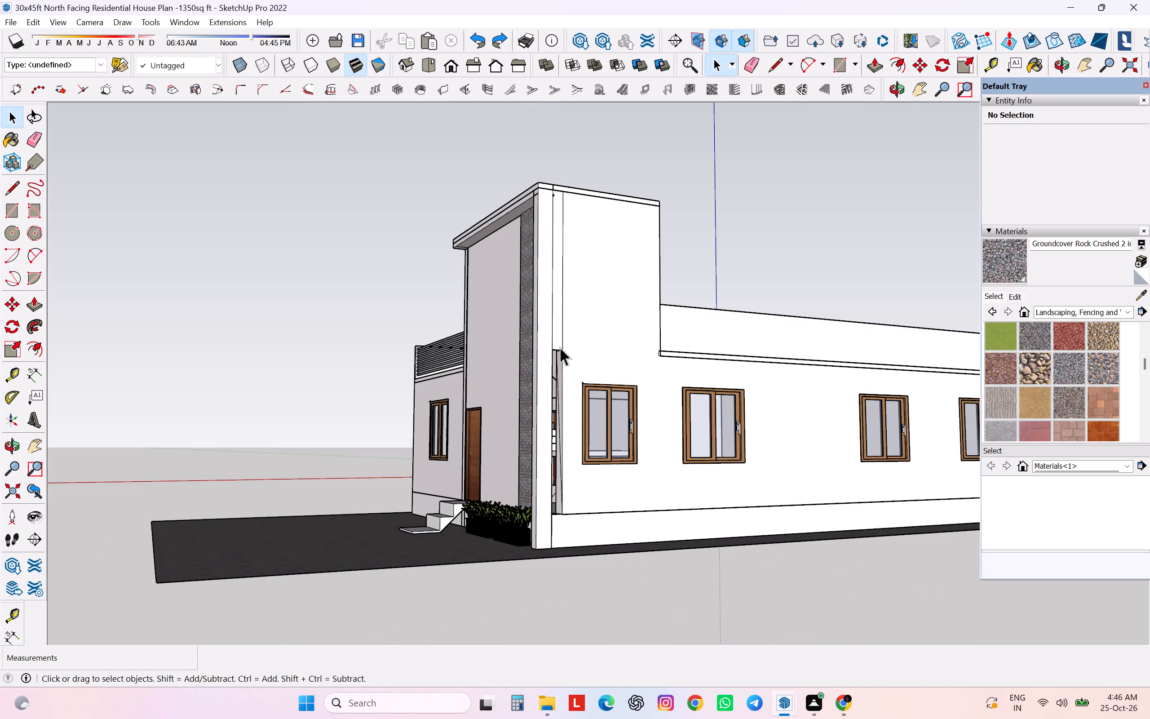
scroll(560, 346, "up", 8)
left_click(555, 353)
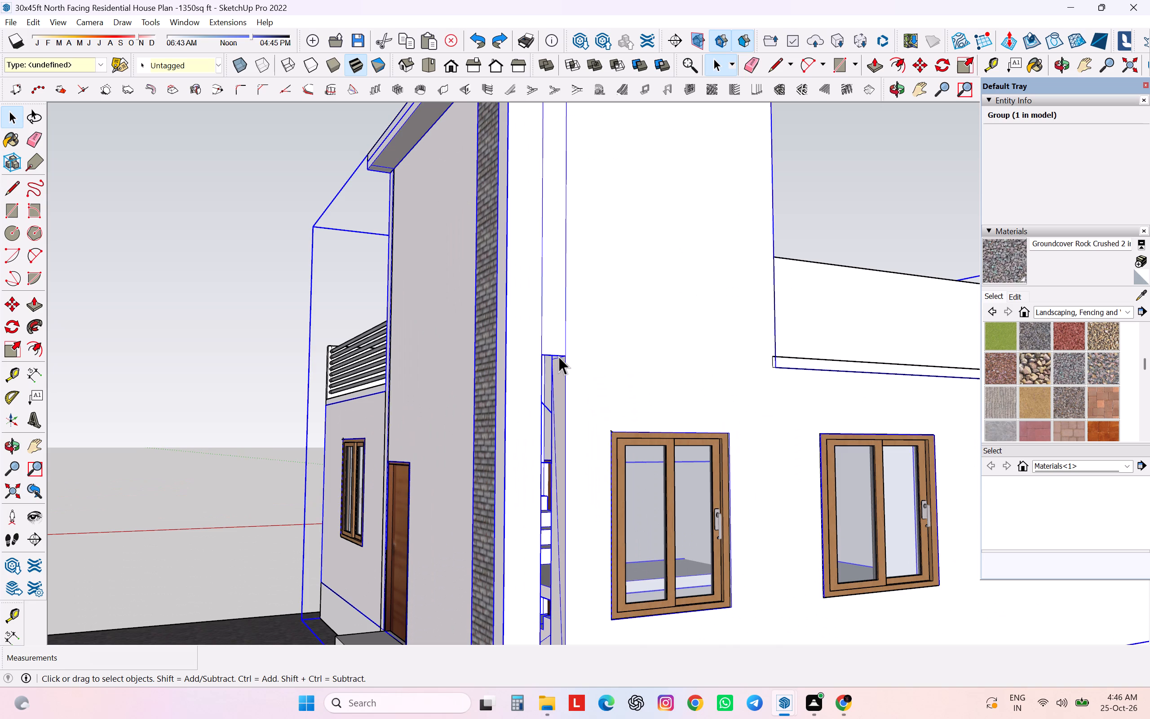
right_click(558, 356)
left_click(607, 432)
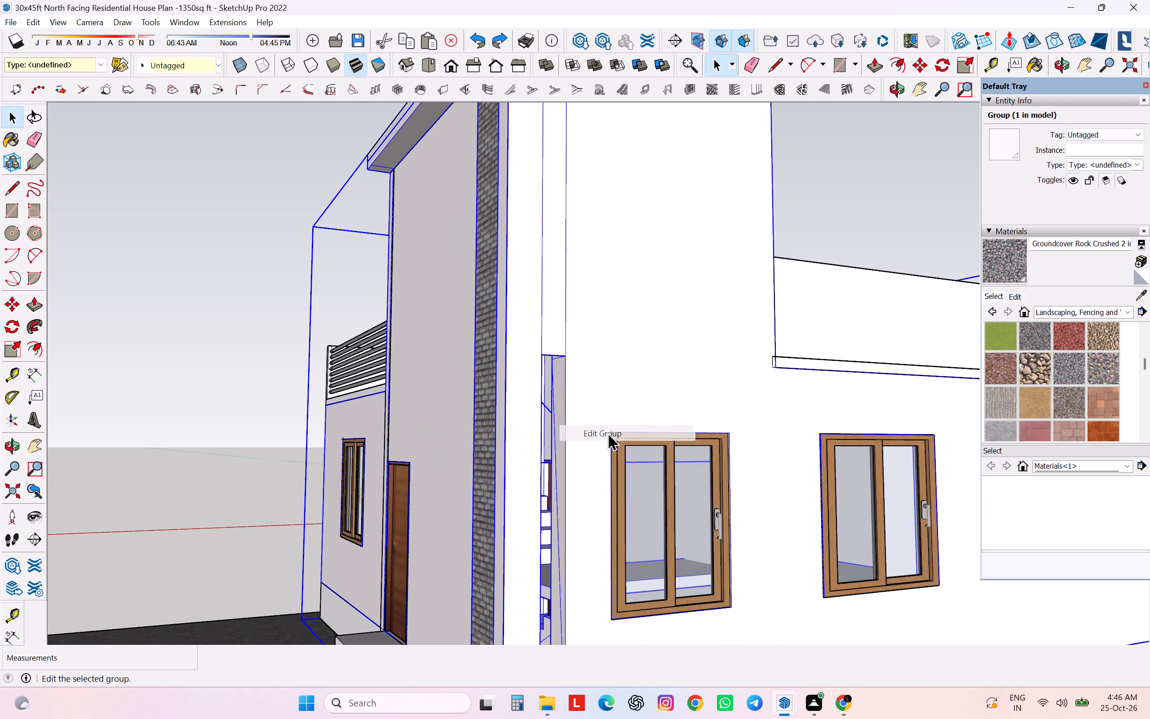
left_click(557, 353)
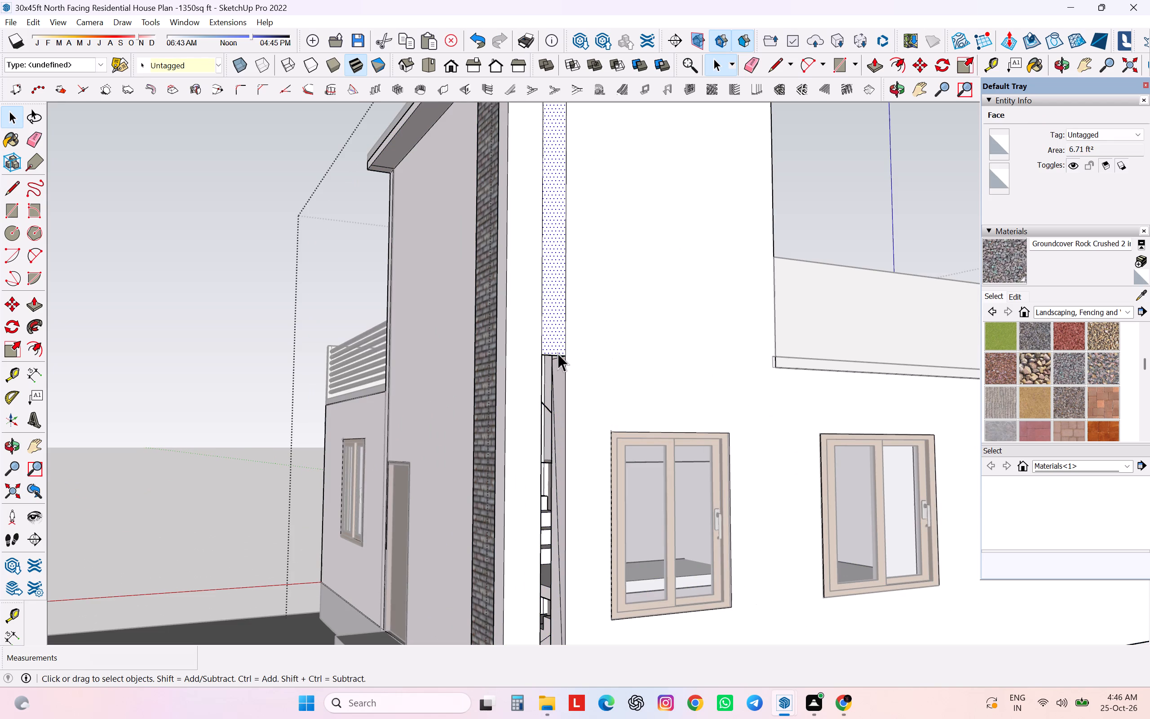
left_click(559, 353)
left_click(545, 353)
key("m")
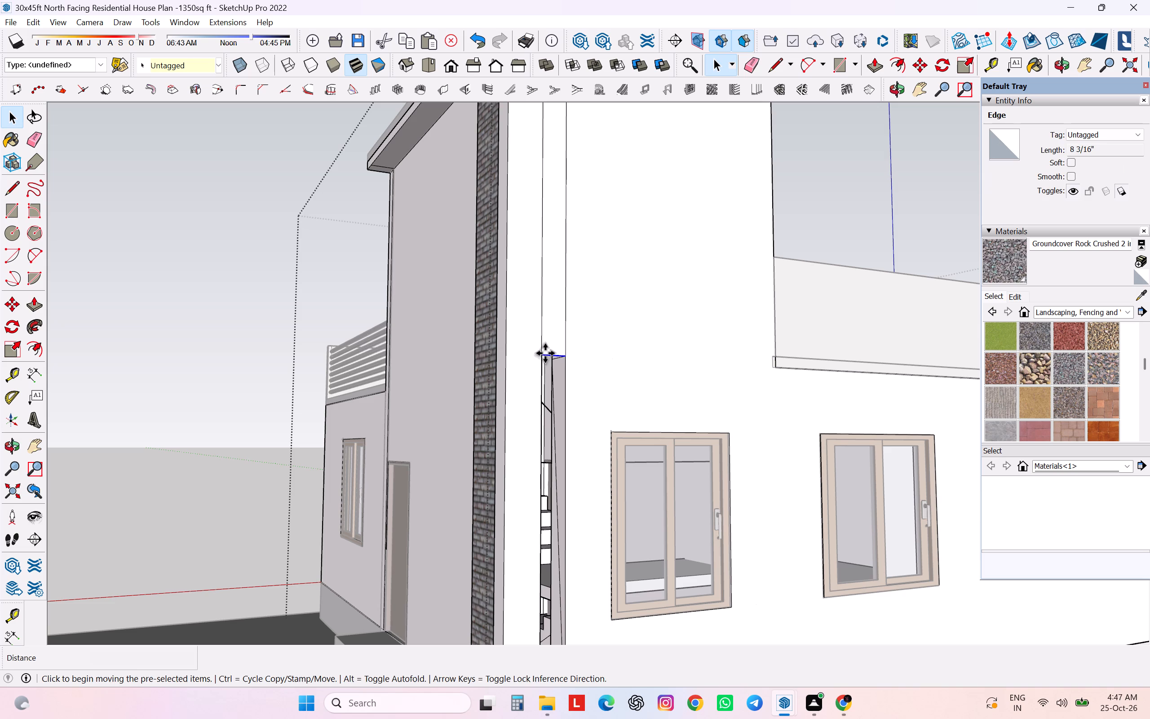
left_click(566, 354)
scroll(568, 348, "down", 5)
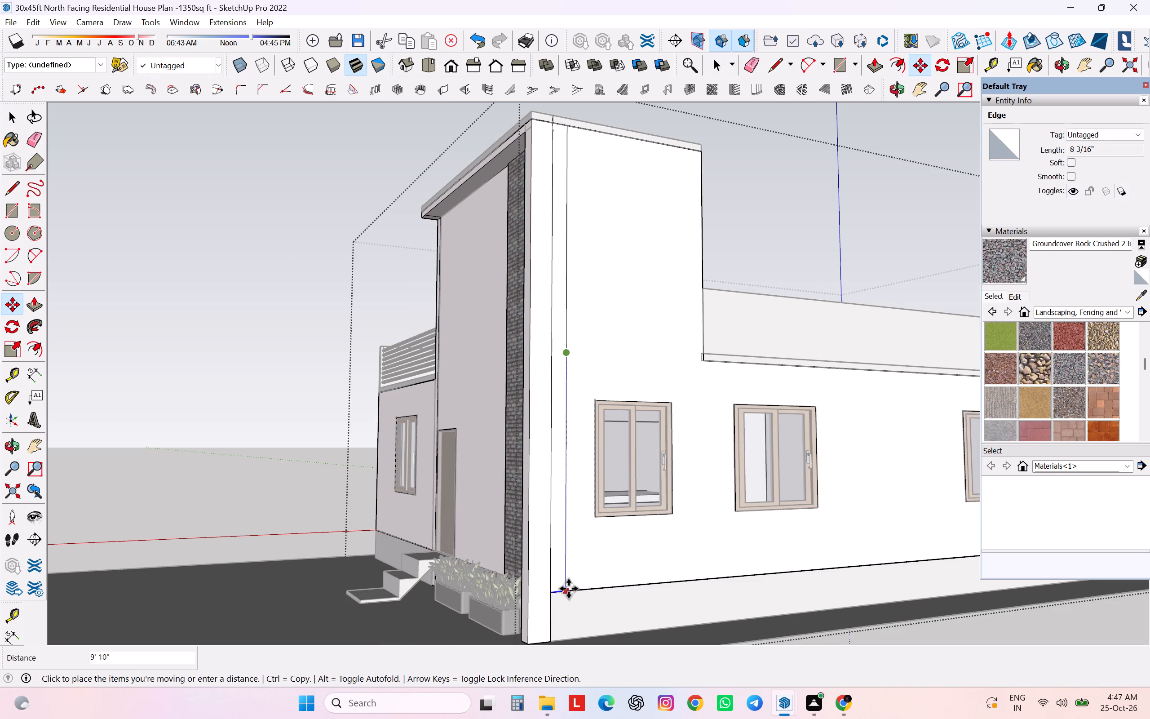
left_click_drag(562, 593, 568, 590)
scroll(641, 513, "down", 4)
middle_click_drag(609, 519, 614, 522)
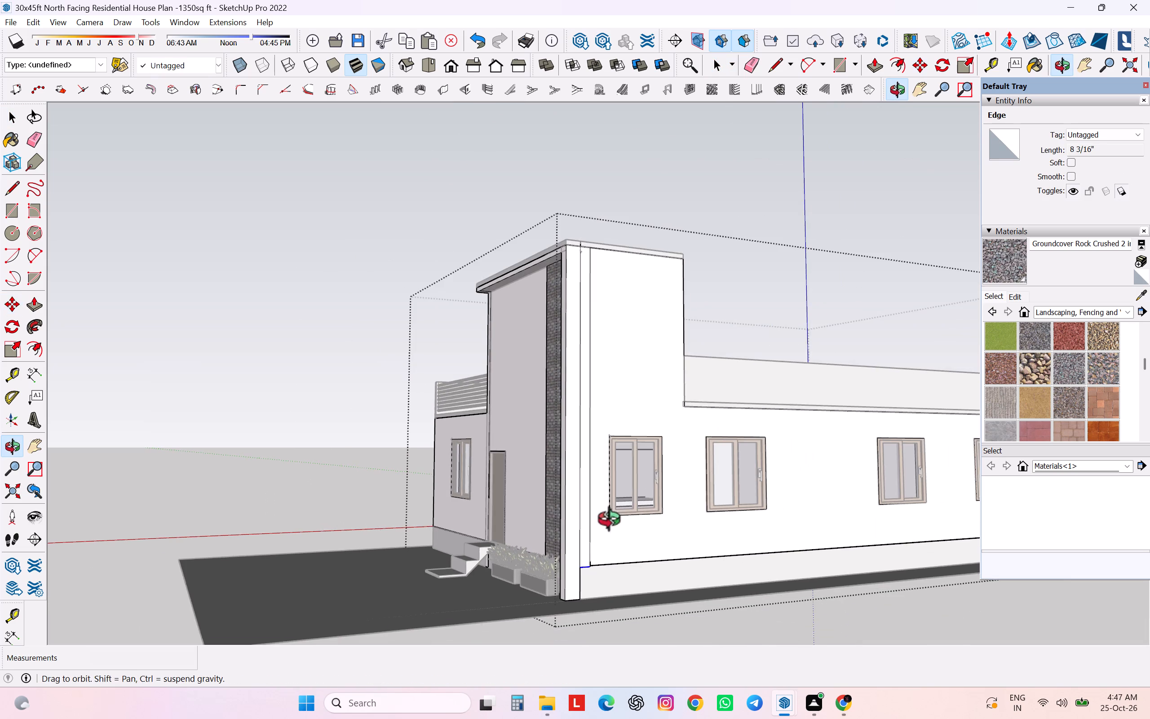
middle_click_drag(614, 522, 767, 556)
key("space")
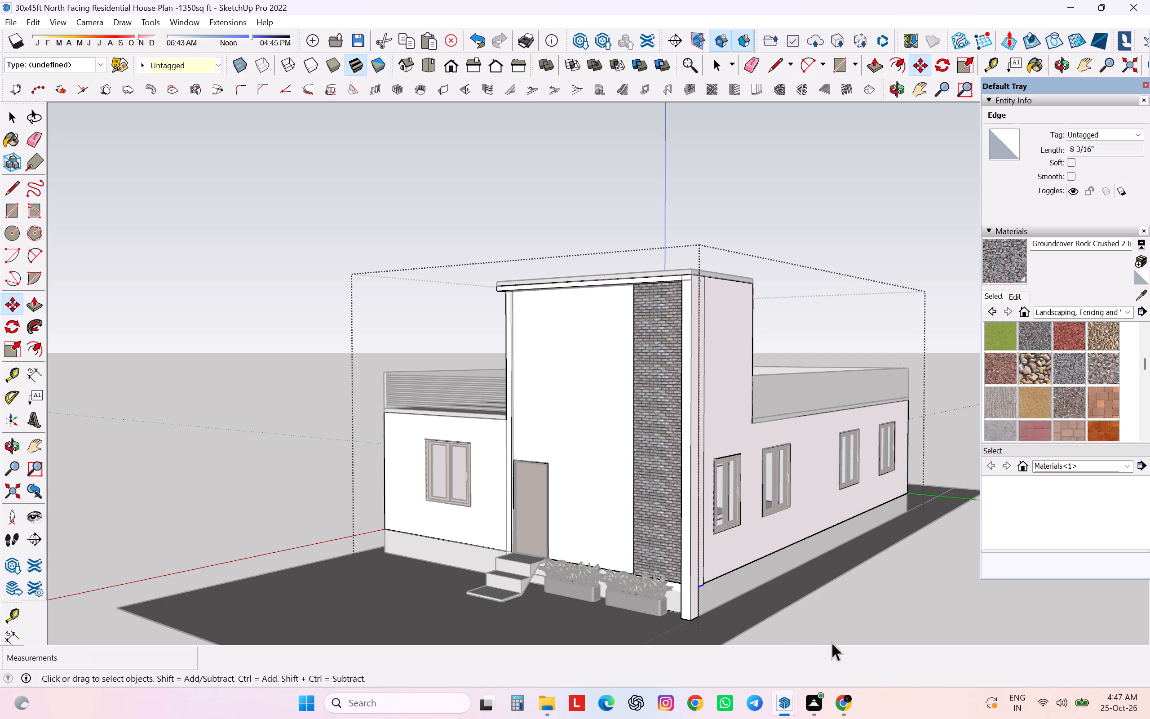
left_click(891, 587)
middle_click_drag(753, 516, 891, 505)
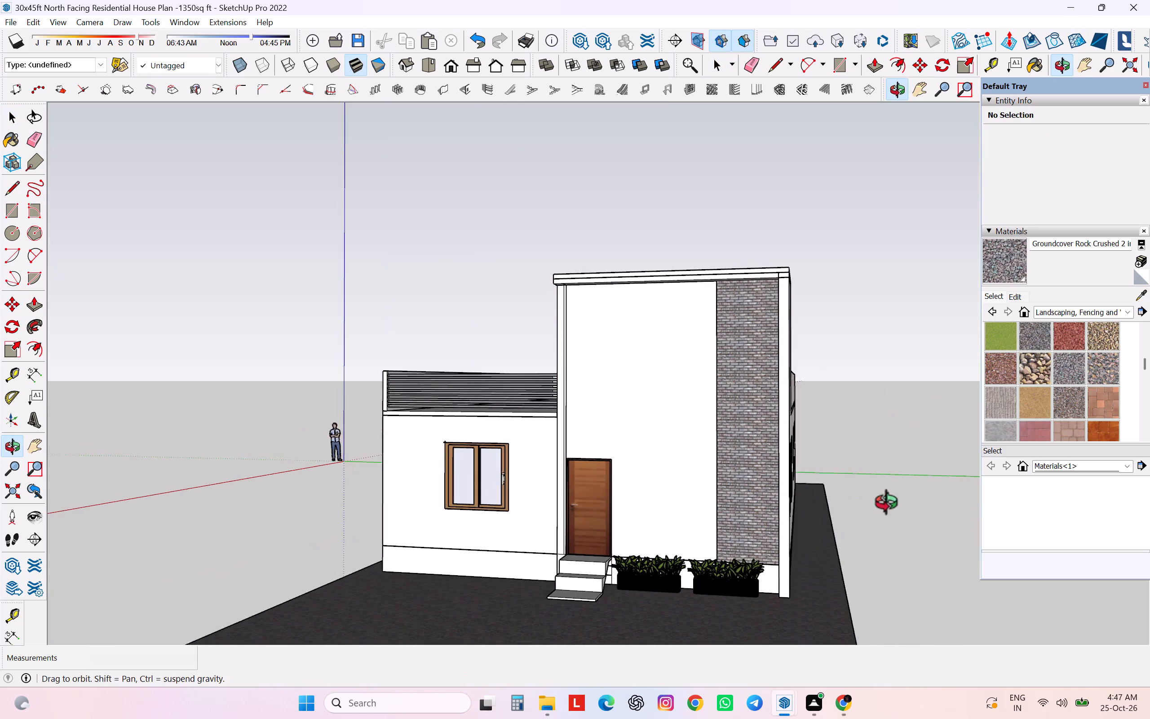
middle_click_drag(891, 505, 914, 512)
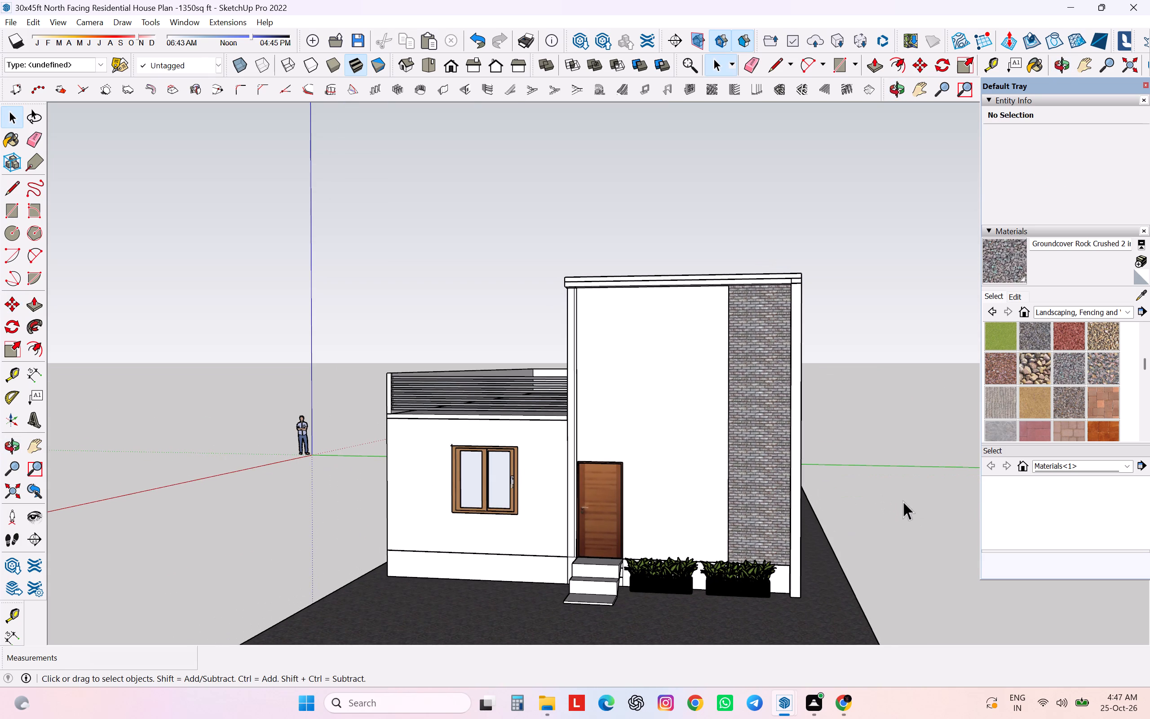
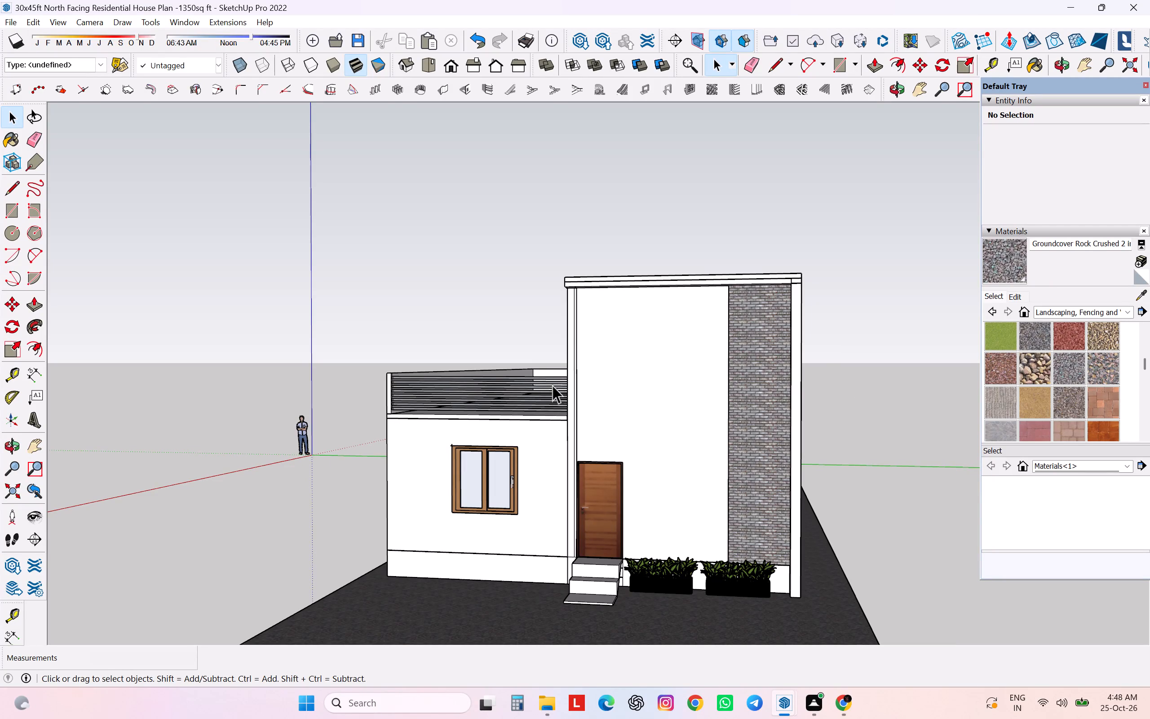
Erase the loose vertical edge between the terrace-side front post and the entrance block's front wall.
scroll(617, 324, "up", 3)
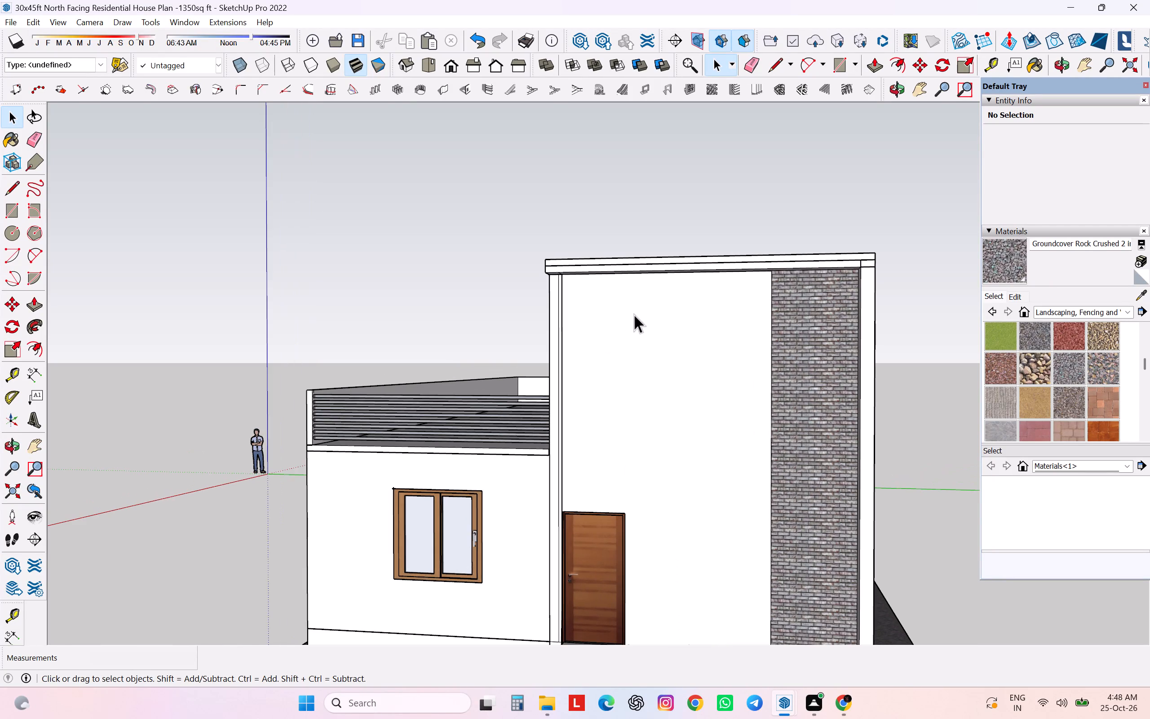
scroll(659, 291, "down", 3)
scroll(593, 281, "up", 5)
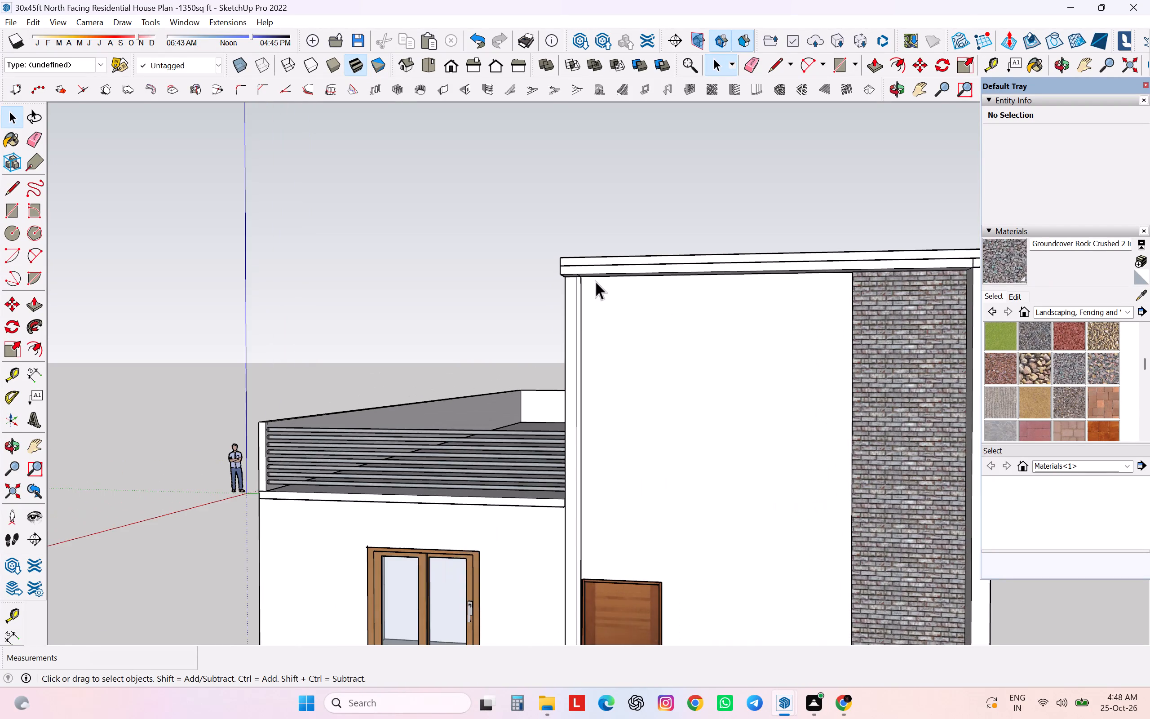
middle_click_drag(602, 323, 684, 321)
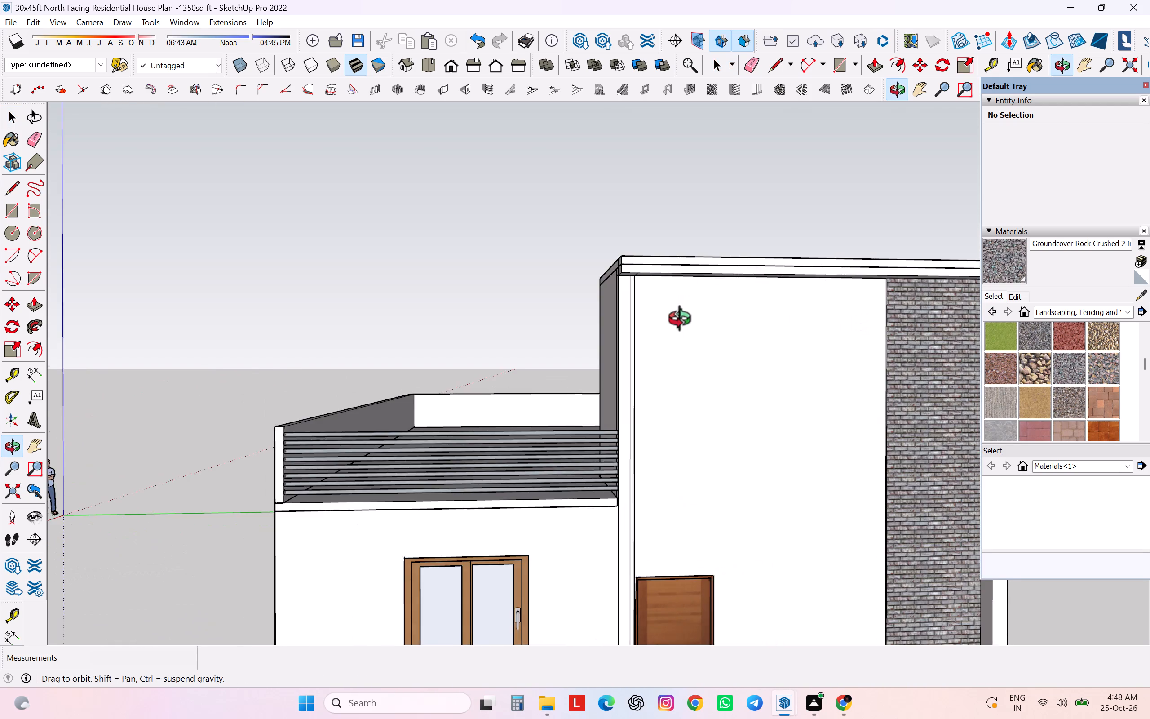
middle_click_drag(684, 321, 661, 337)
scroll(626, 353, "up", 10)
middle_click_drag(606, 368, 650, 373)
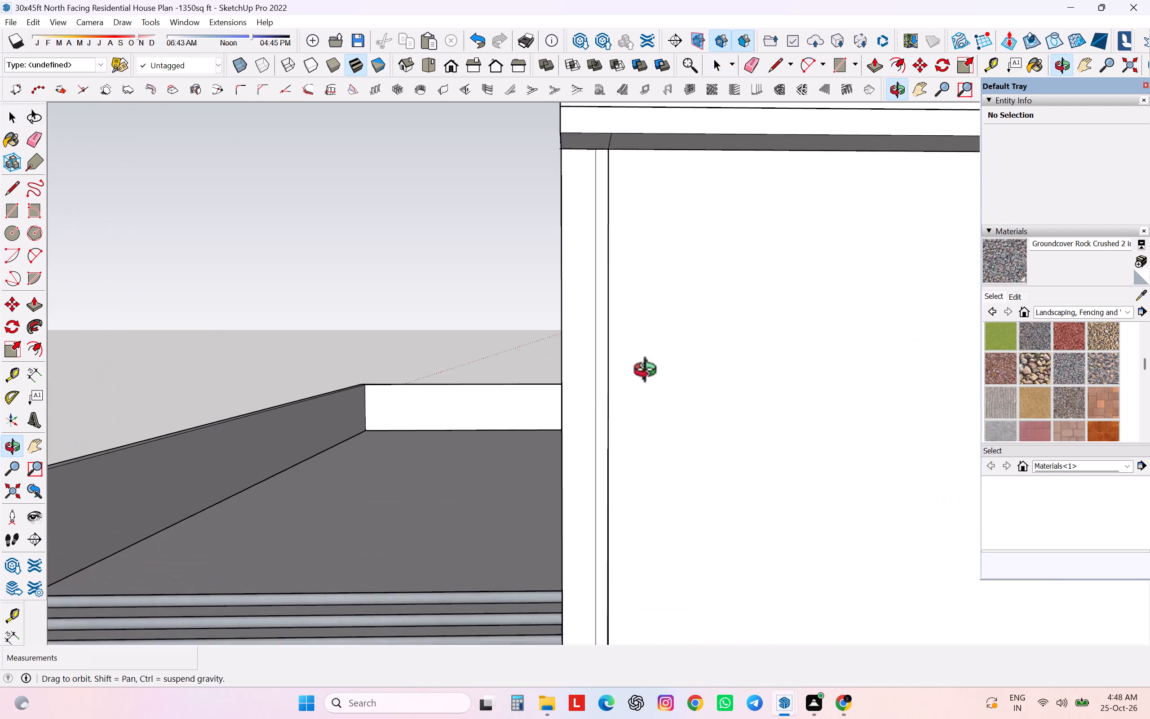
middle_click_drag(650, 373, 767, 402)
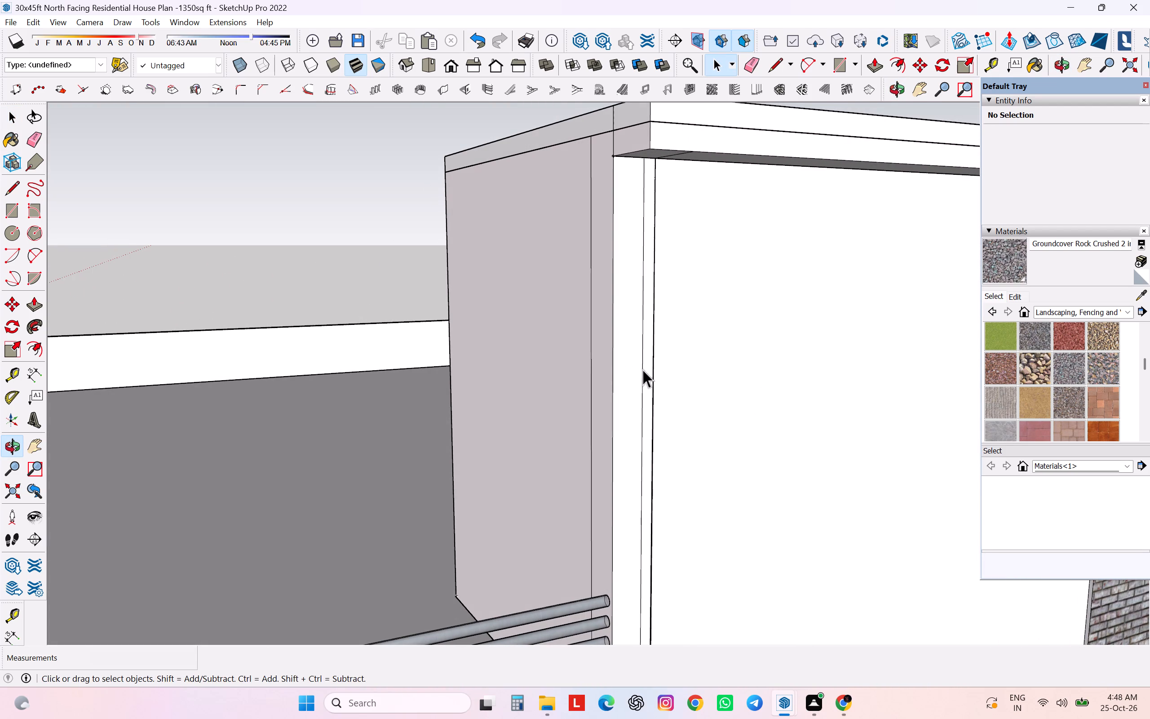
left_click(642, 369)
right_click(652, 364)
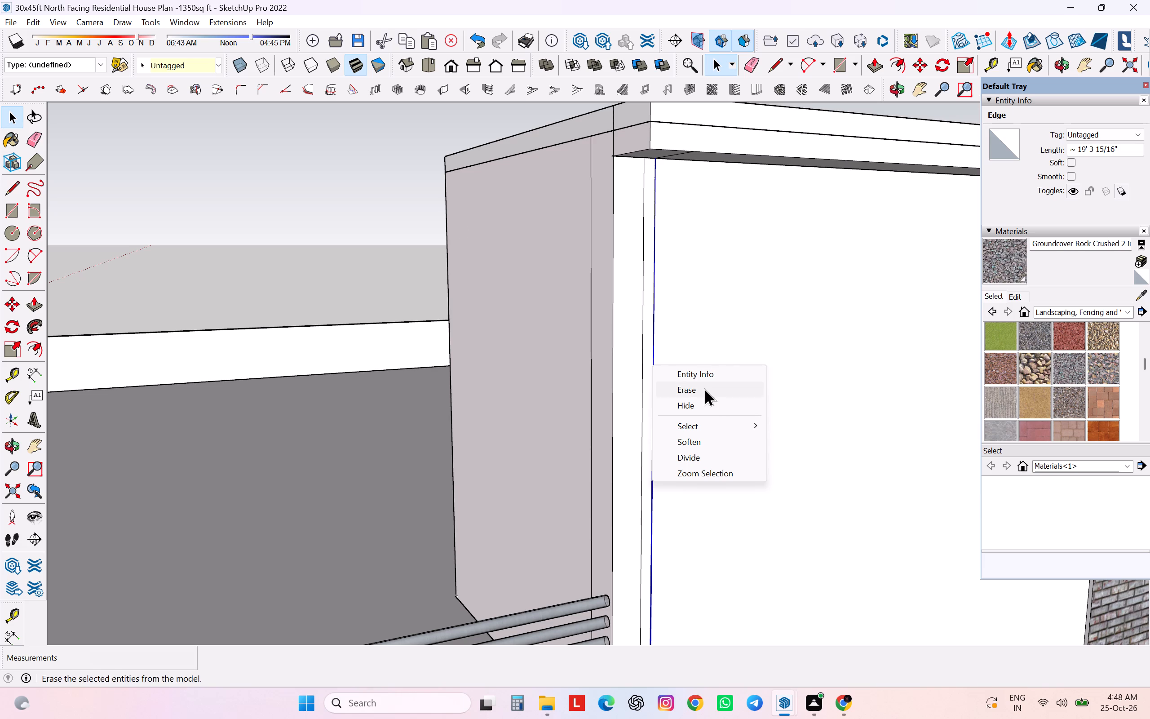
left_click(704, 388)
Inside the house group, delete the two vertical edges separating the terrace-side front post from the entrance wall.
scroll(705, 386, "down", 15)
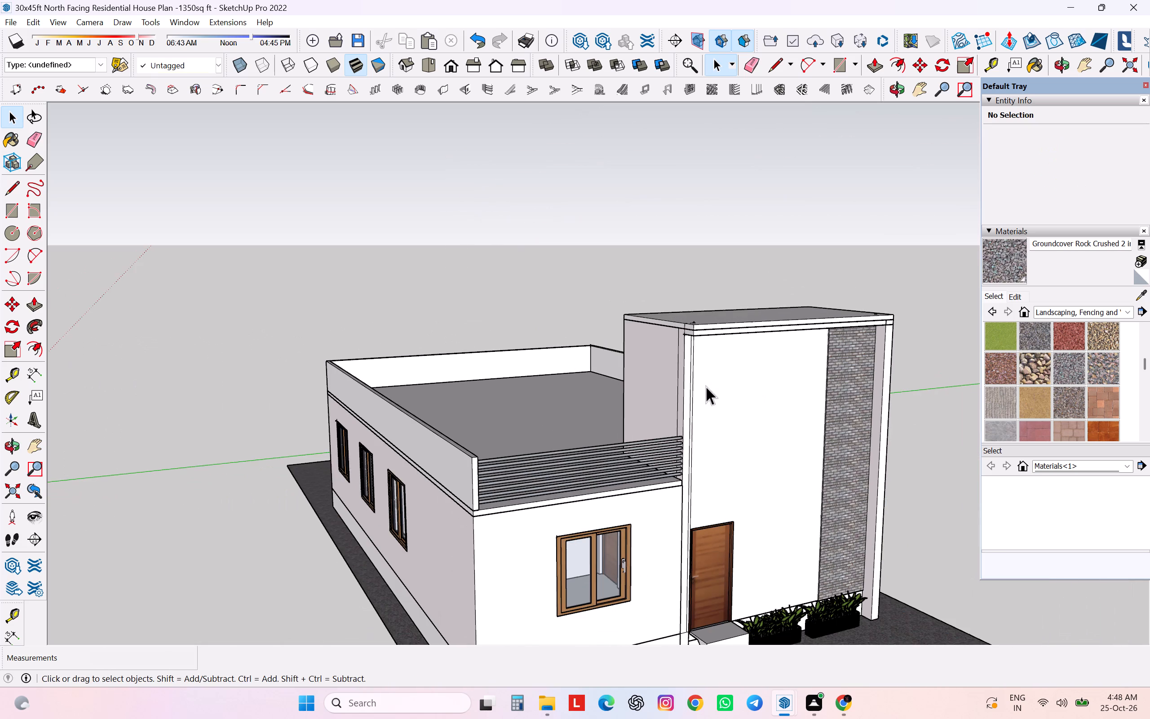
scroll(702, 386, "up", 4)
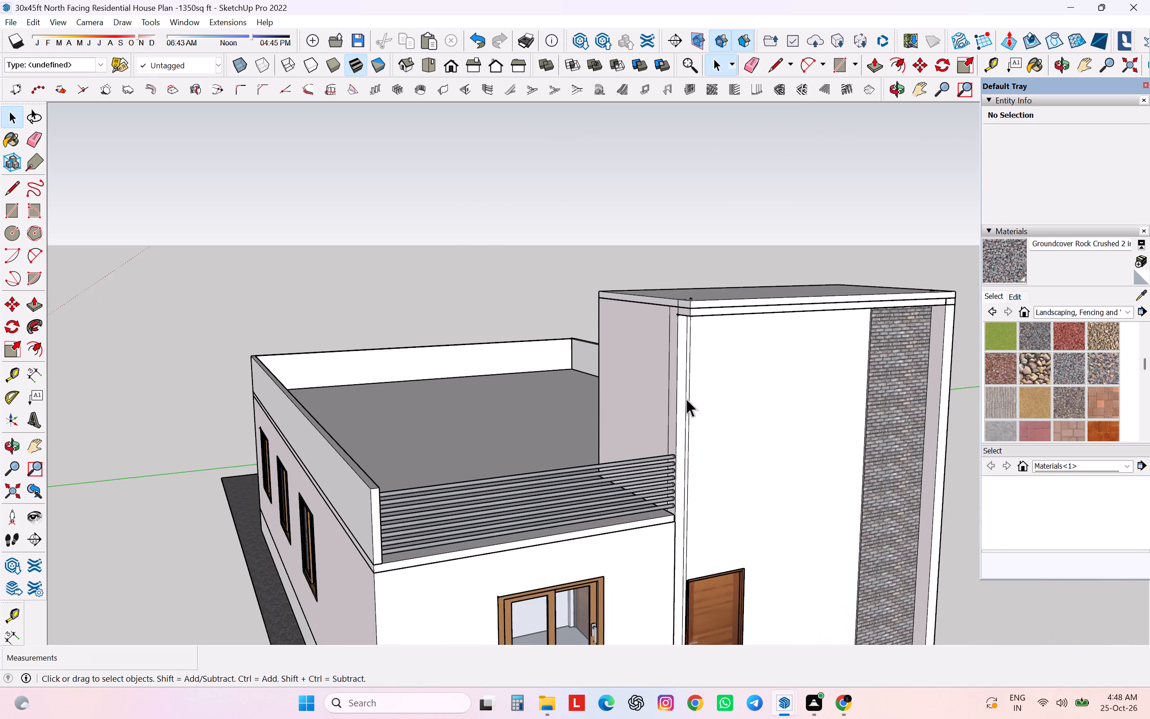
left_click(688, 402)
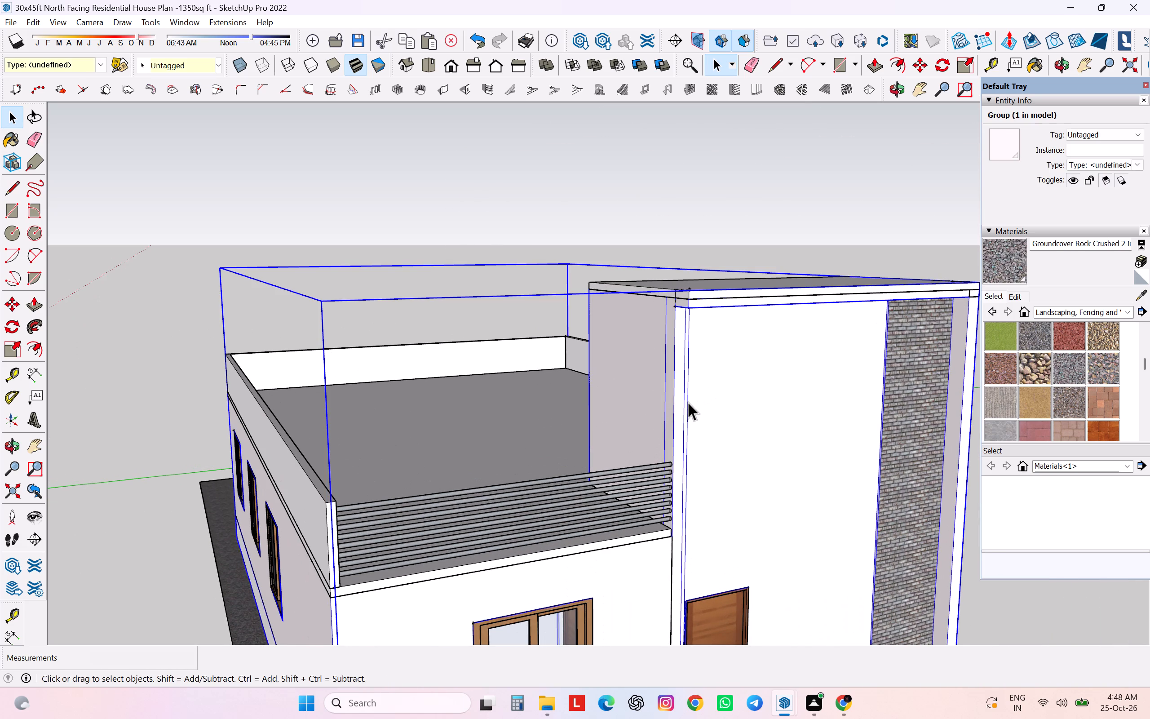
right_click(689, 402)
left_click(740, 472)
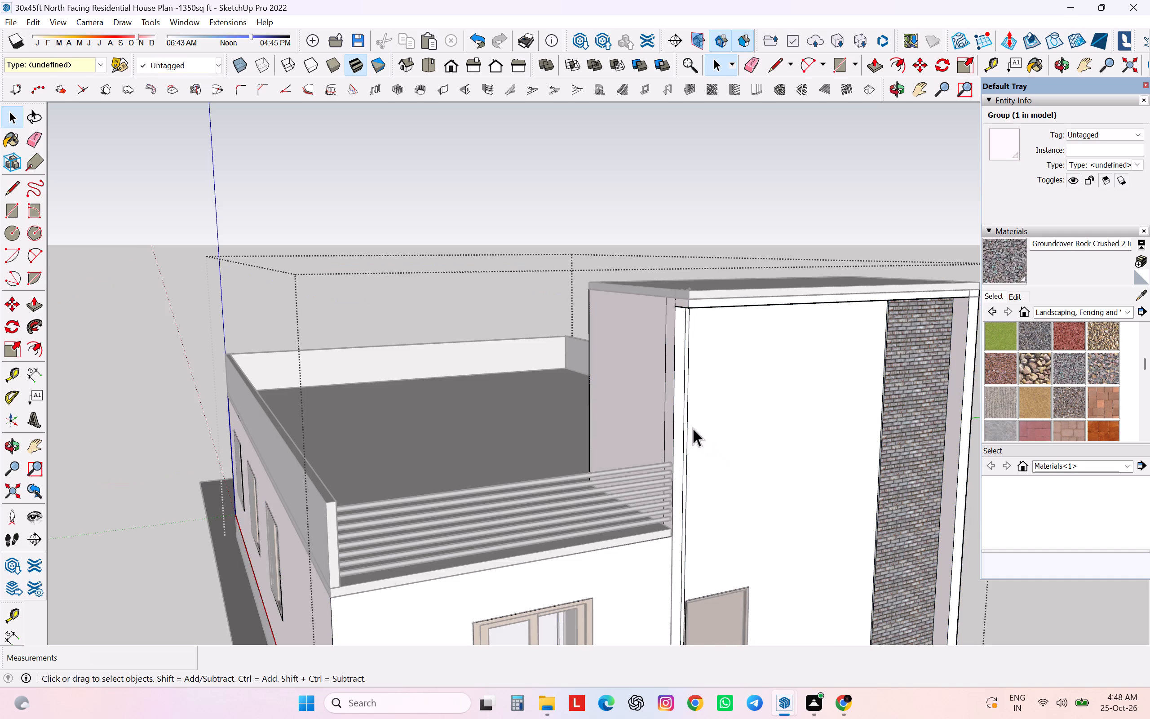
left_click(686, 423)
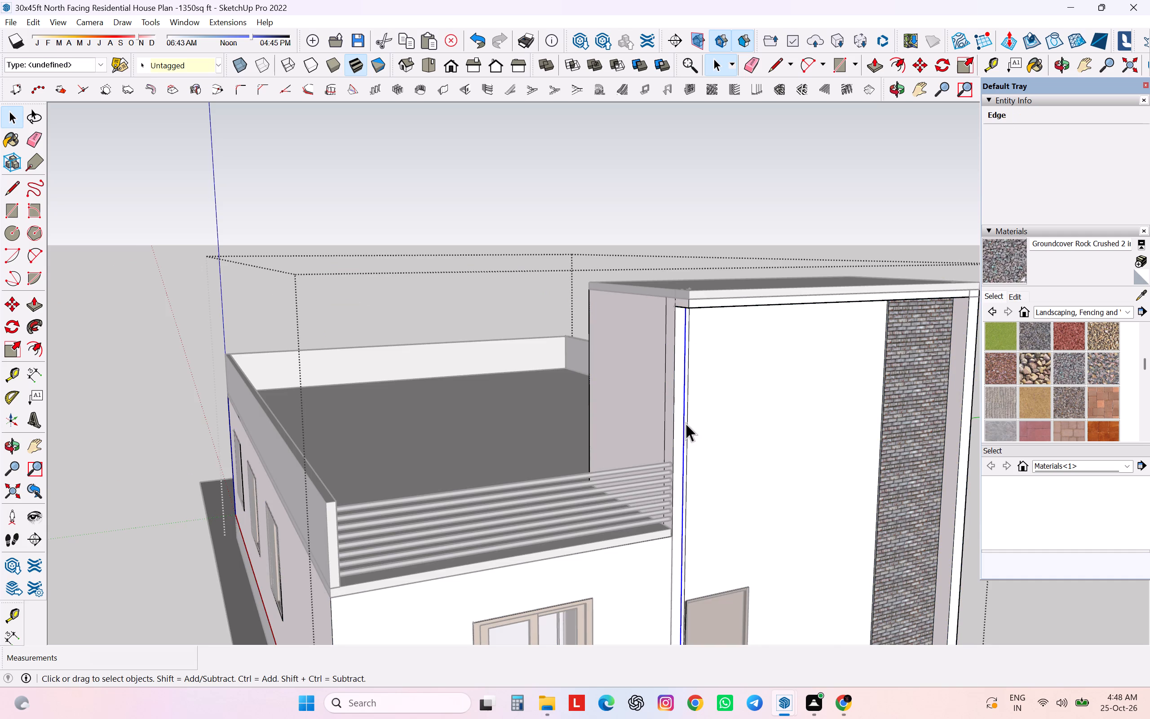
key("Delete")
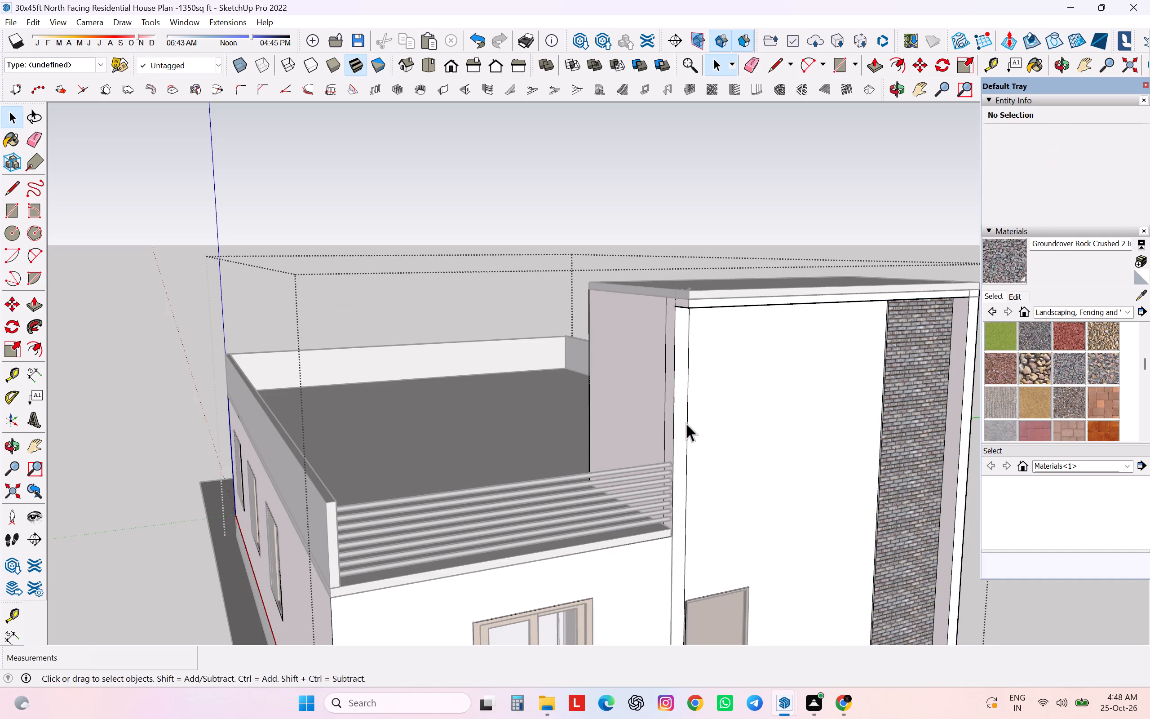
left_click(686, 423)
key("Delete")
Push/Pull the terrace-side end face of the front roof beam outward by 11.8" inside the house group.
scroll(692, 395, "down", 3)
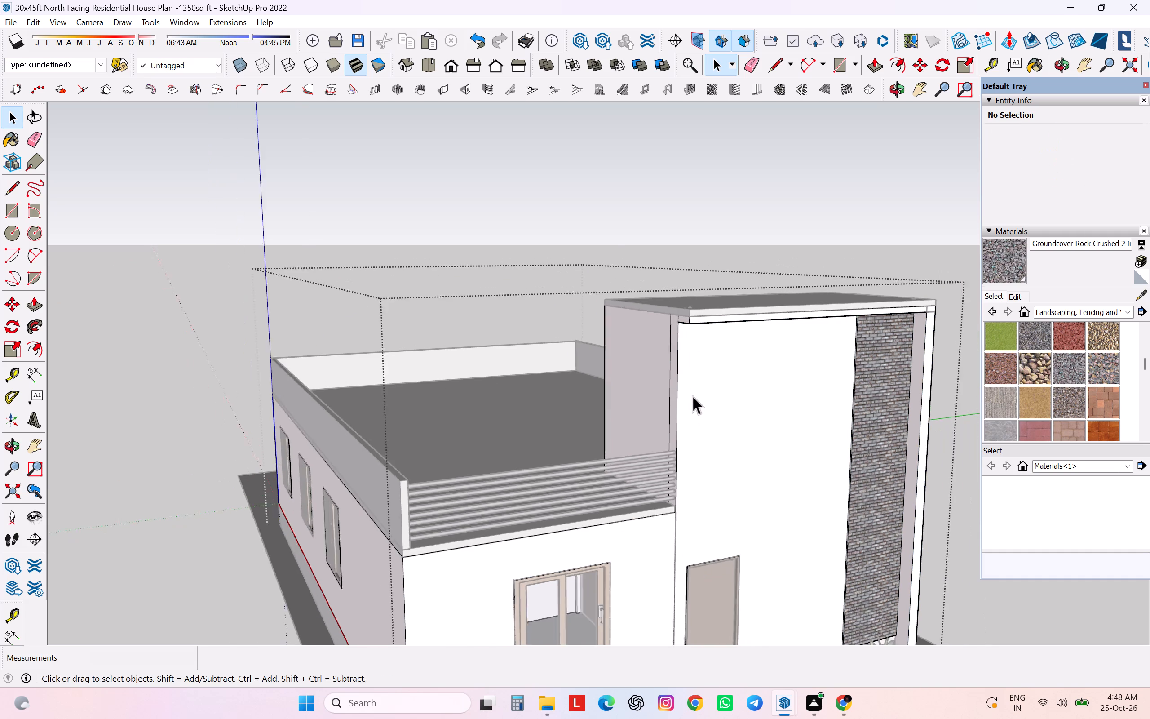
scroll(692, 395, "down", 2)
middle_click_drag(701, 419, 560, 391)
scroll(681, 399, "down", 1)
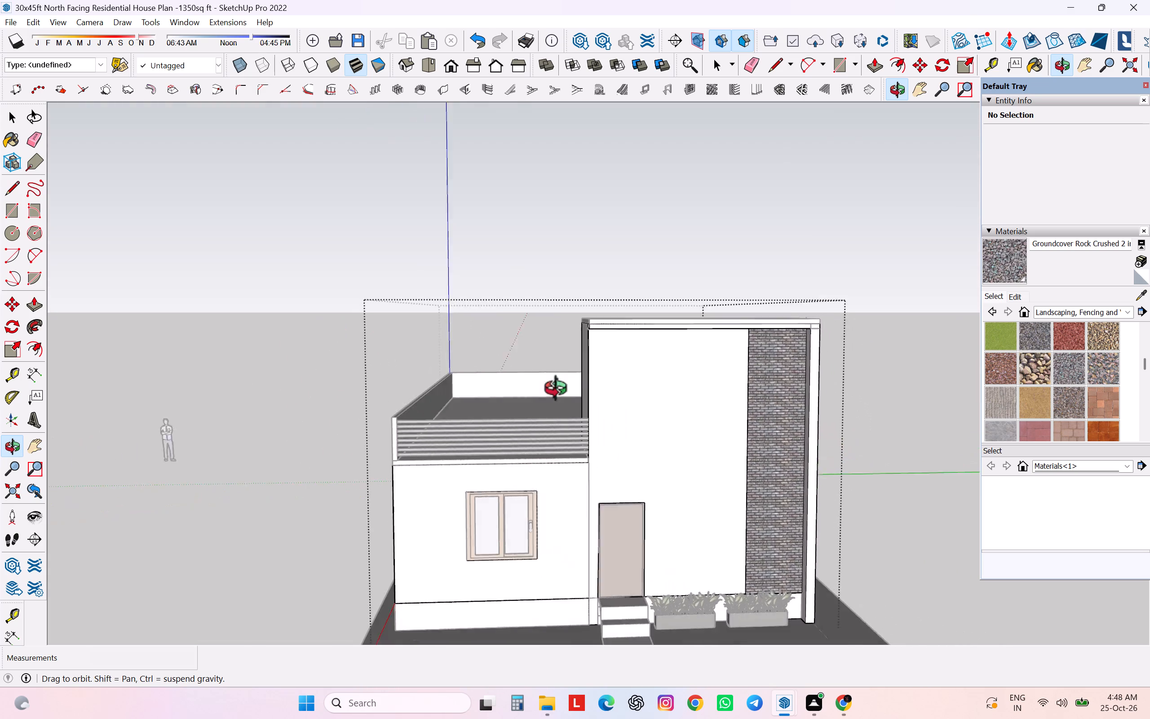
middle_click_drag(560, 391, 711, 459)
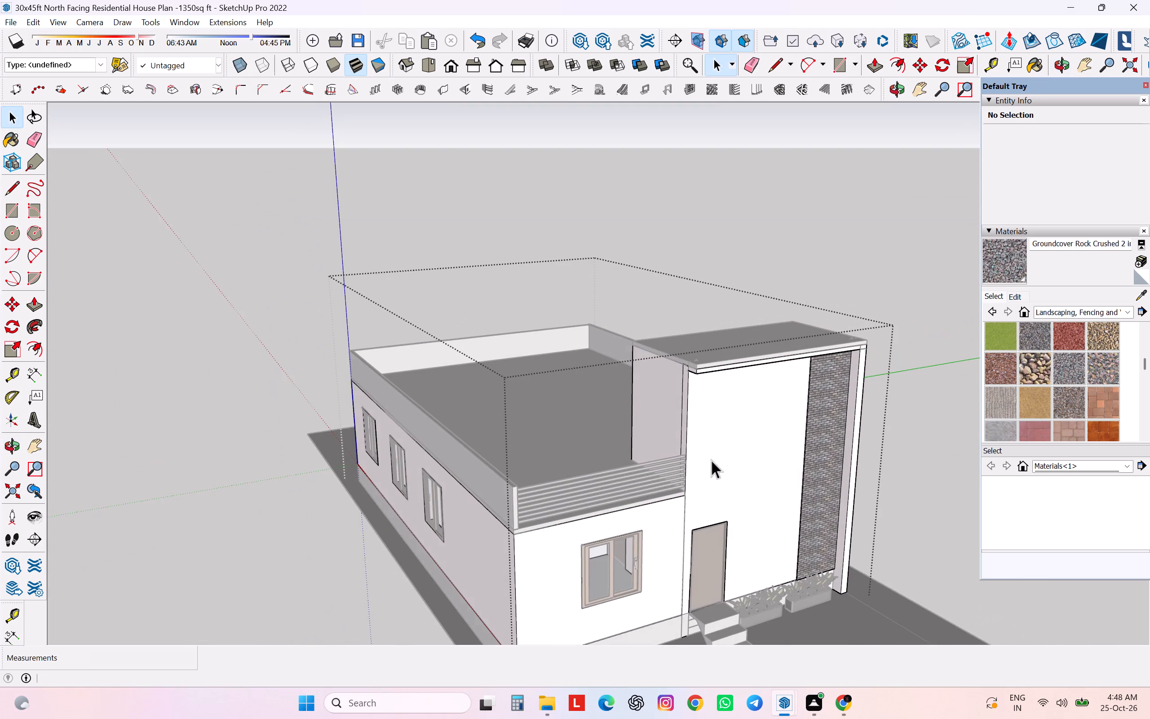
scroll(699, 382, "up", 14)
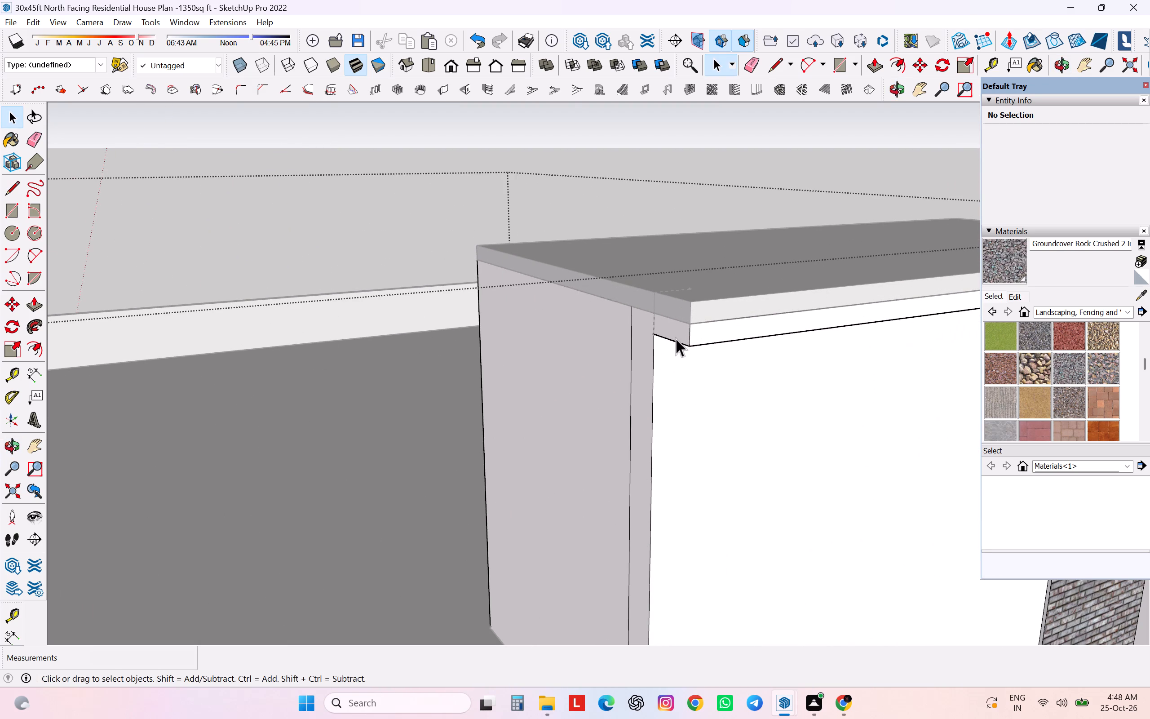
left_click(674, 336)
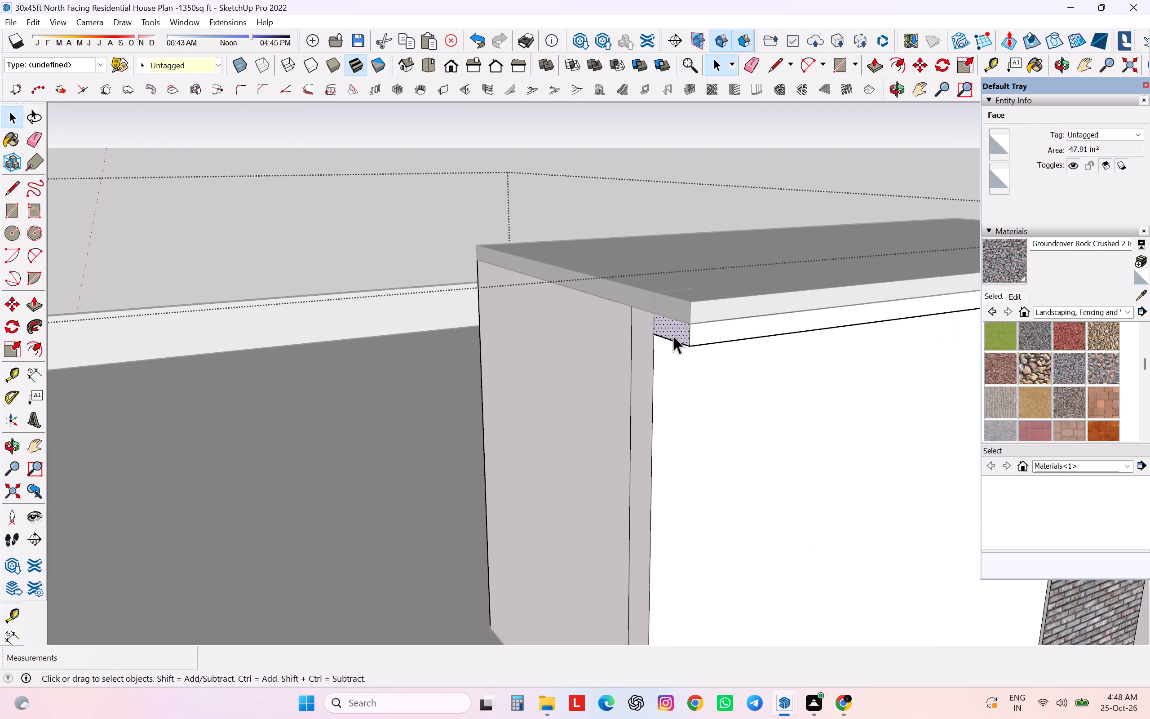
key("p")
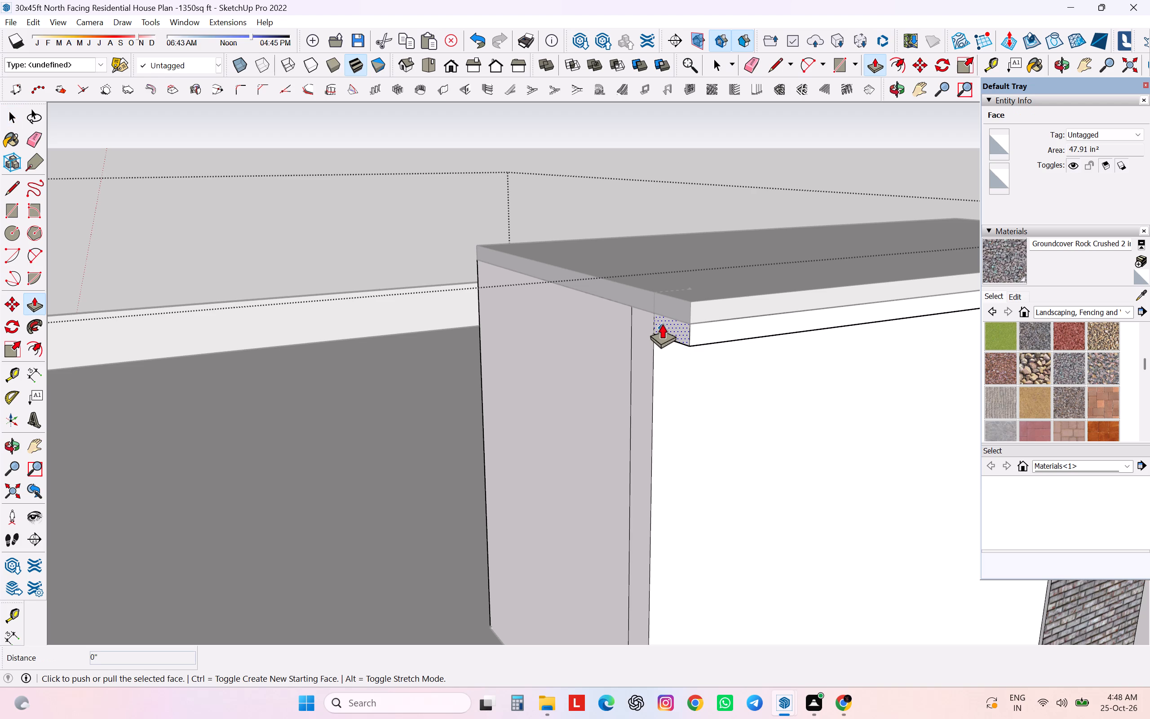
left_click(670, 332)
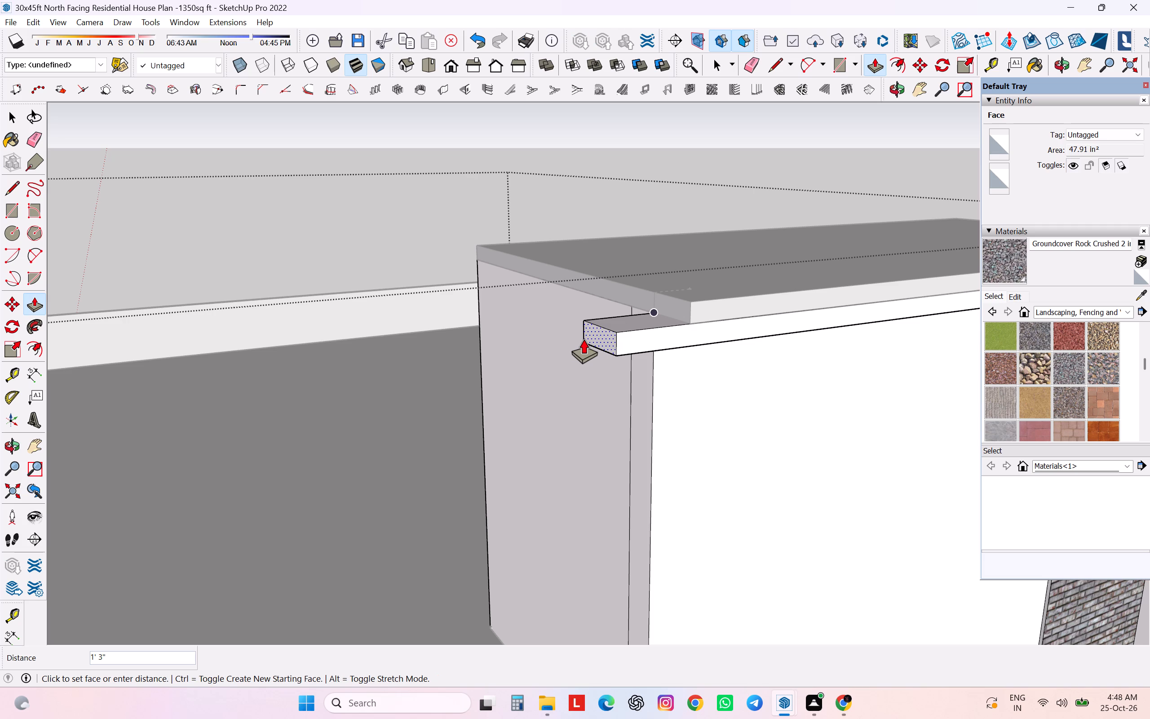
type("11")
type(".8")
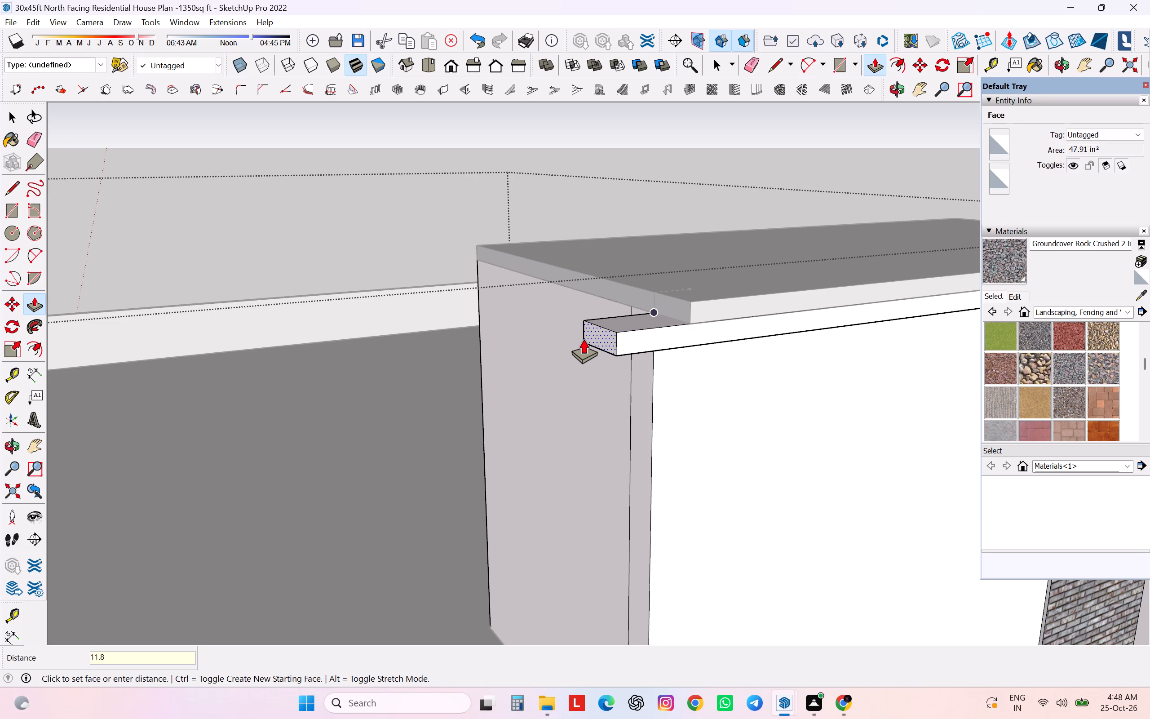
key("Return")
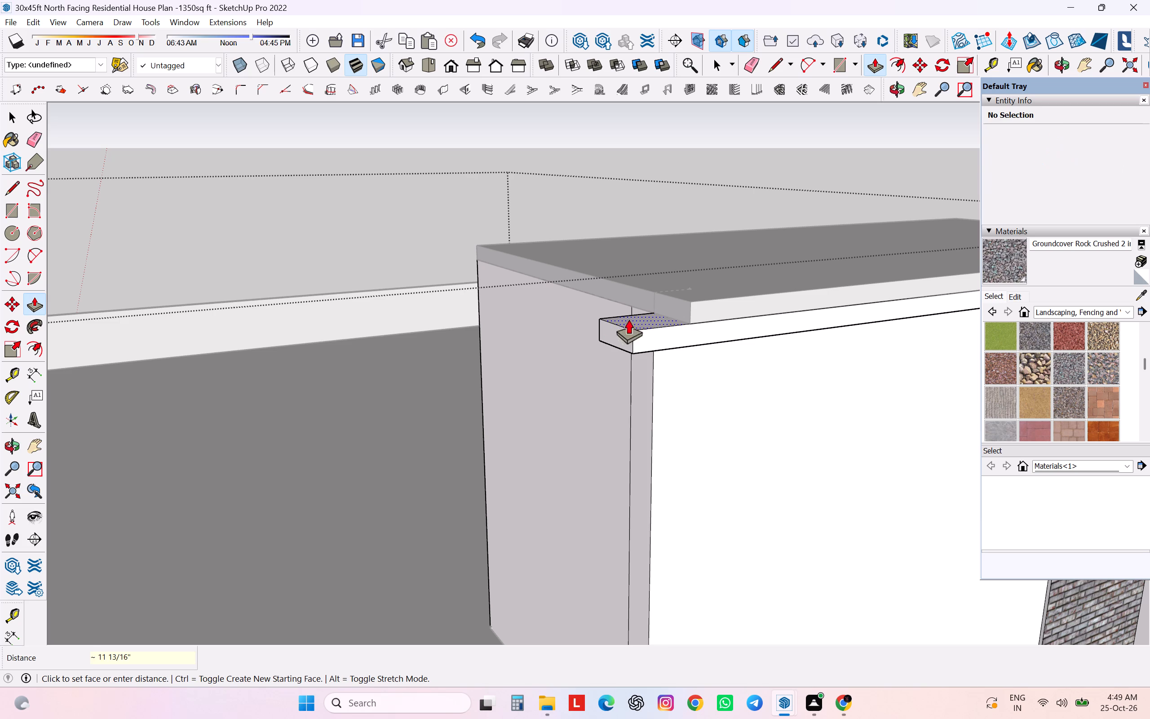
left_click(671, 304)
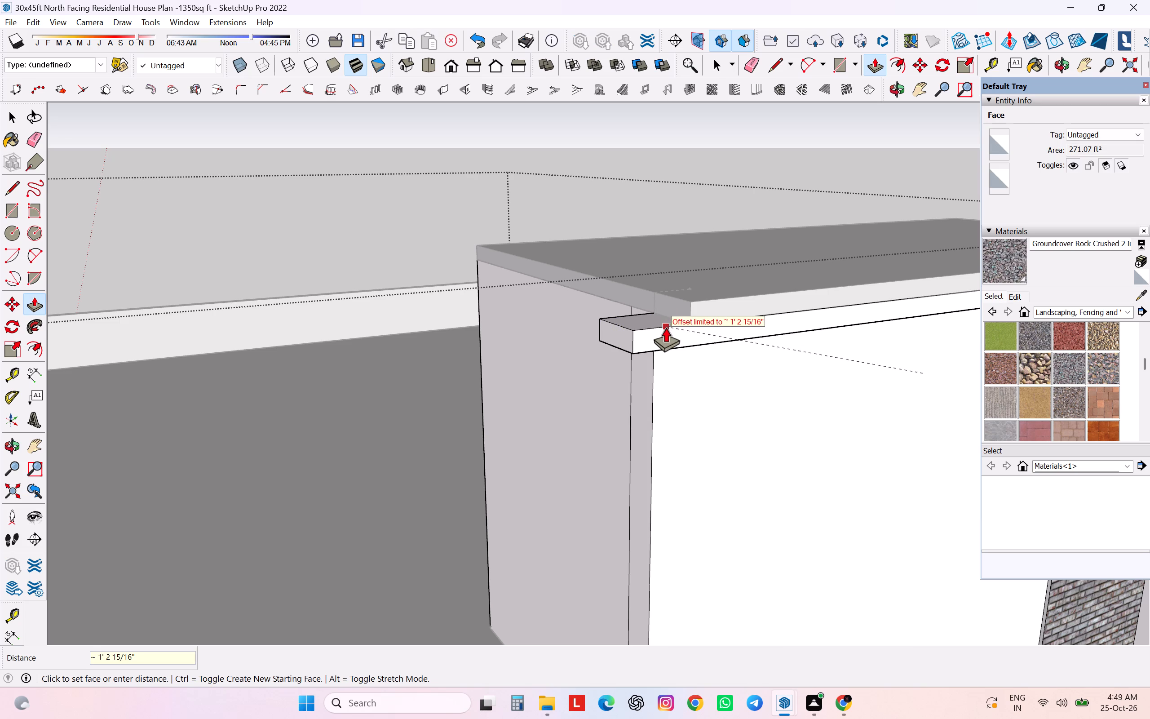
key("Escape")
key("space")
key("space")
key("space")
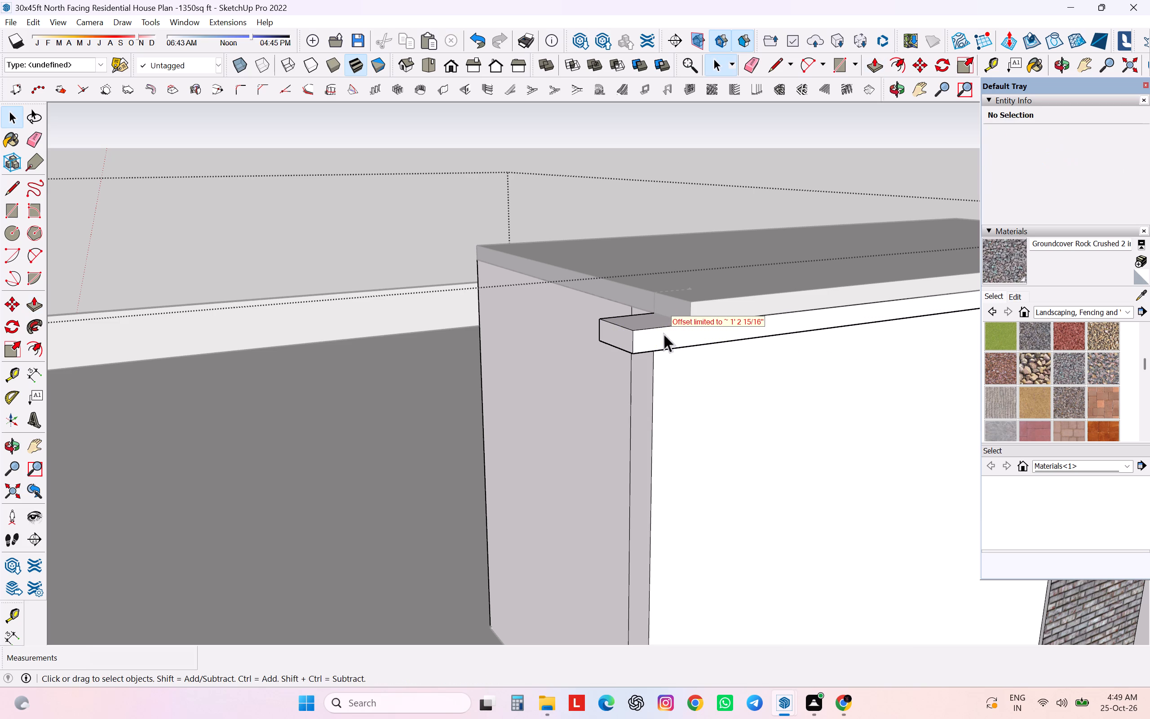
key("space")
Outside the house group, extend the roof slab's front strip on the terrace side by about 11 13/16", flush with the beam end.
left_click(756, 142)
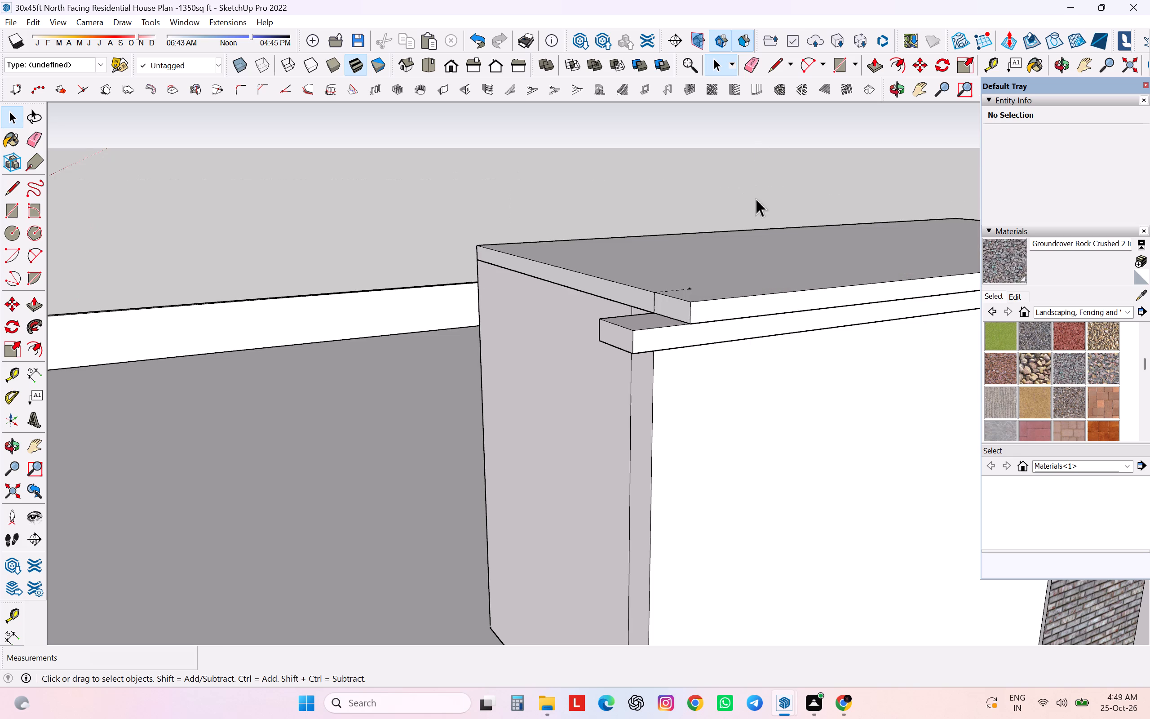
left_click(739, 307)
left_click(684, 306)
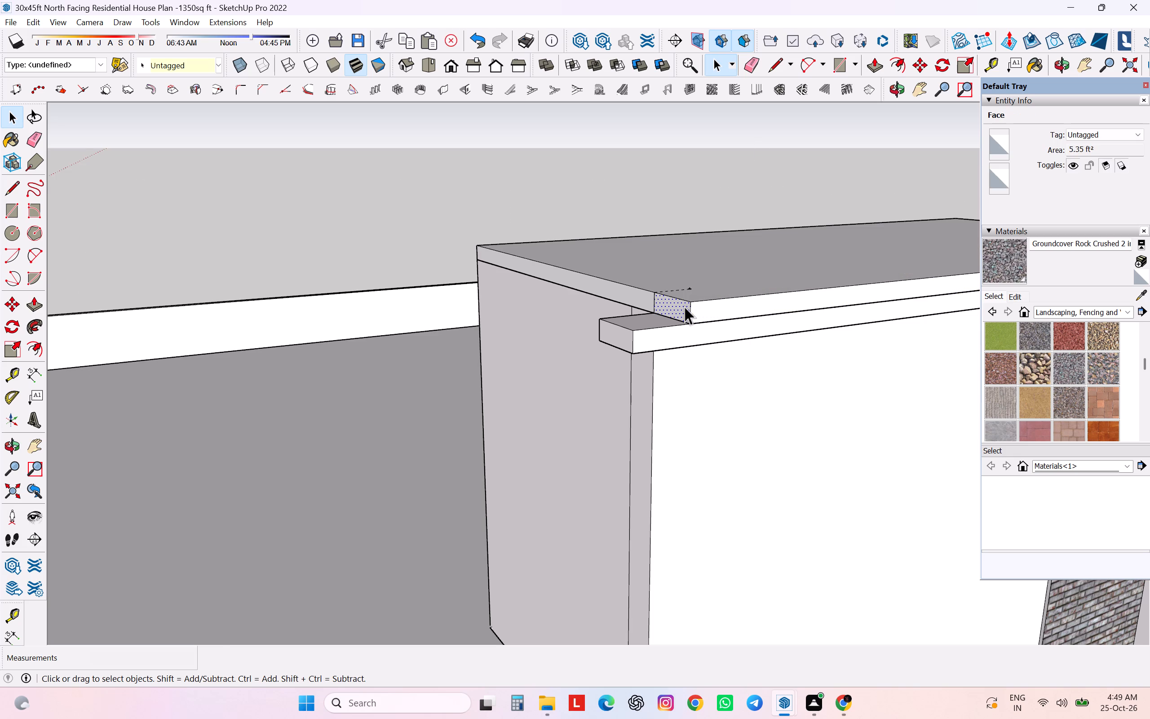
key("p")
left_click(684, 306)
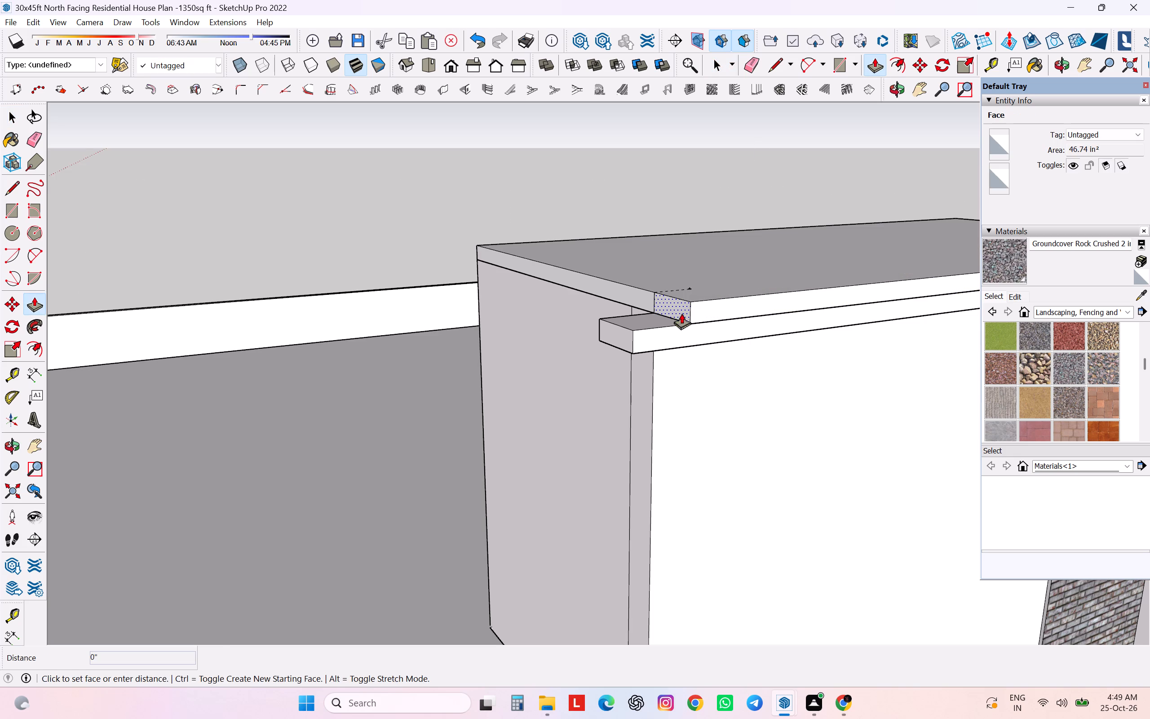
left_click(625, 330)
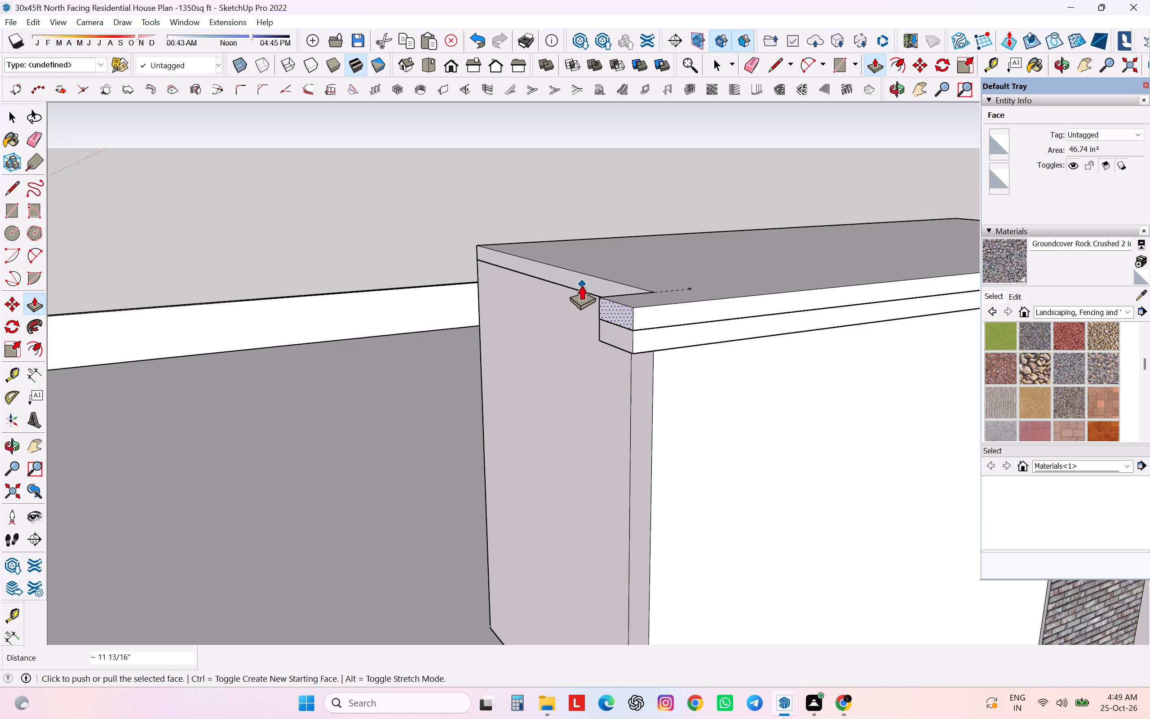
Push/Pull the remaining terrace-side edge face of the roof slab out about 11 13/16", flush with its front strip.
middle_click_drag(599, 285, 759, 328)
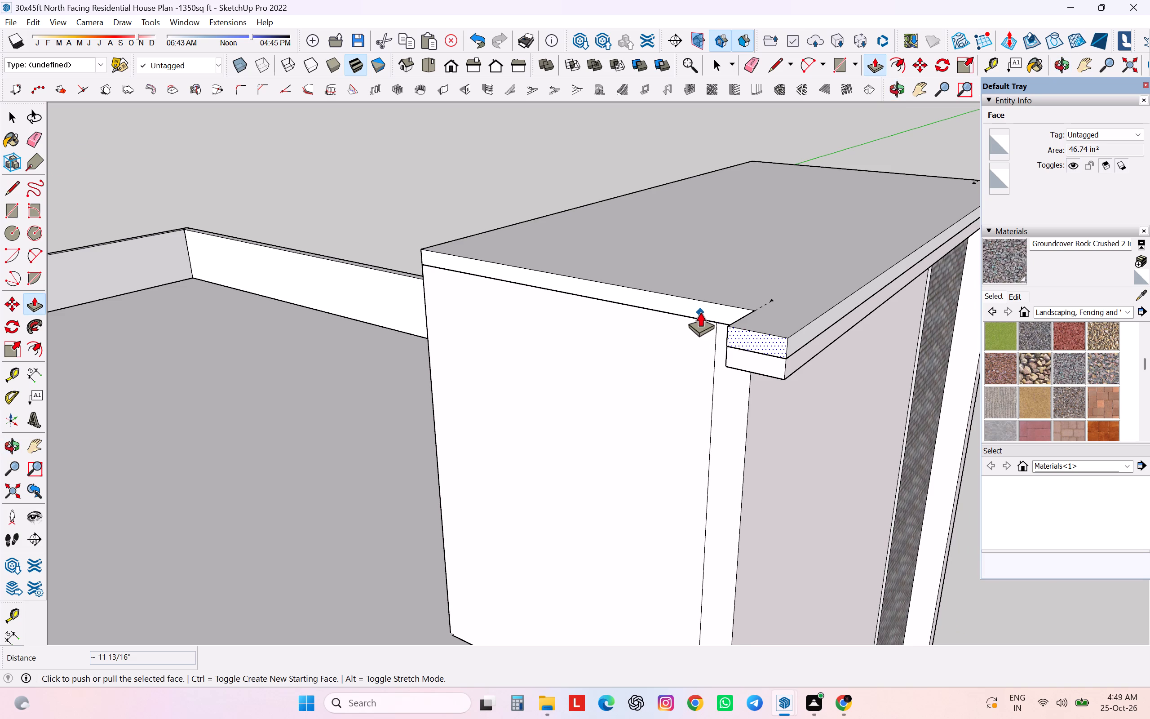
left_click(699, 306)
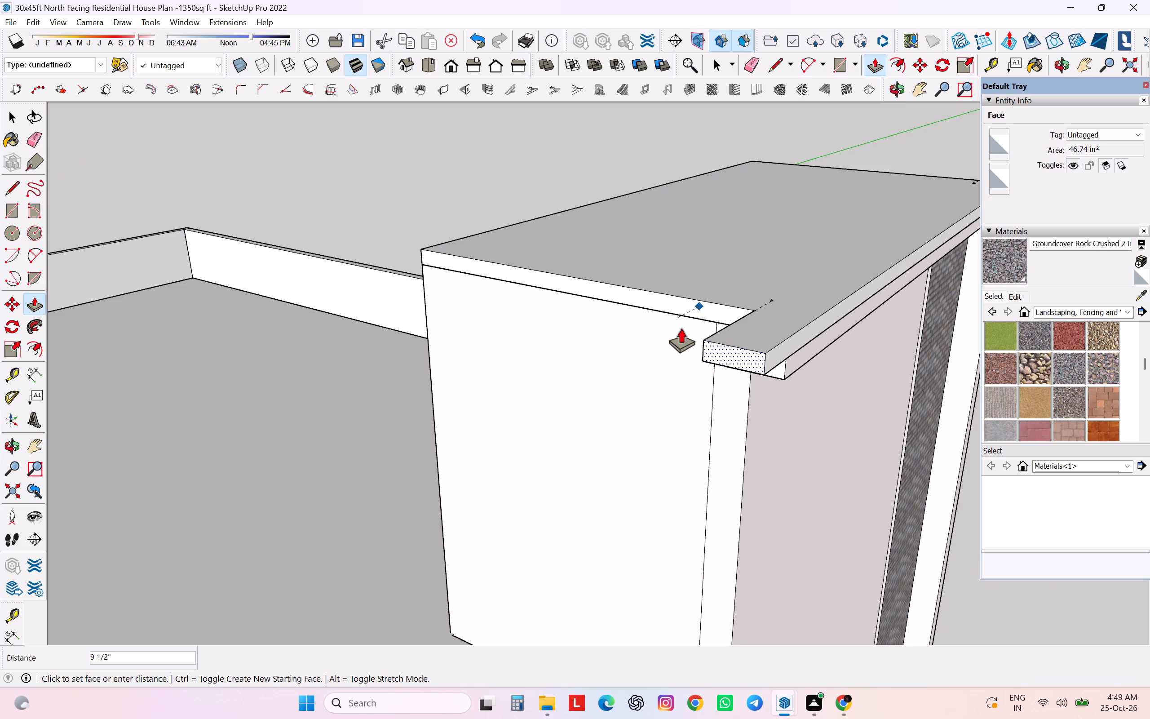
key("Escape")
key("space")
left_click(693, 309)
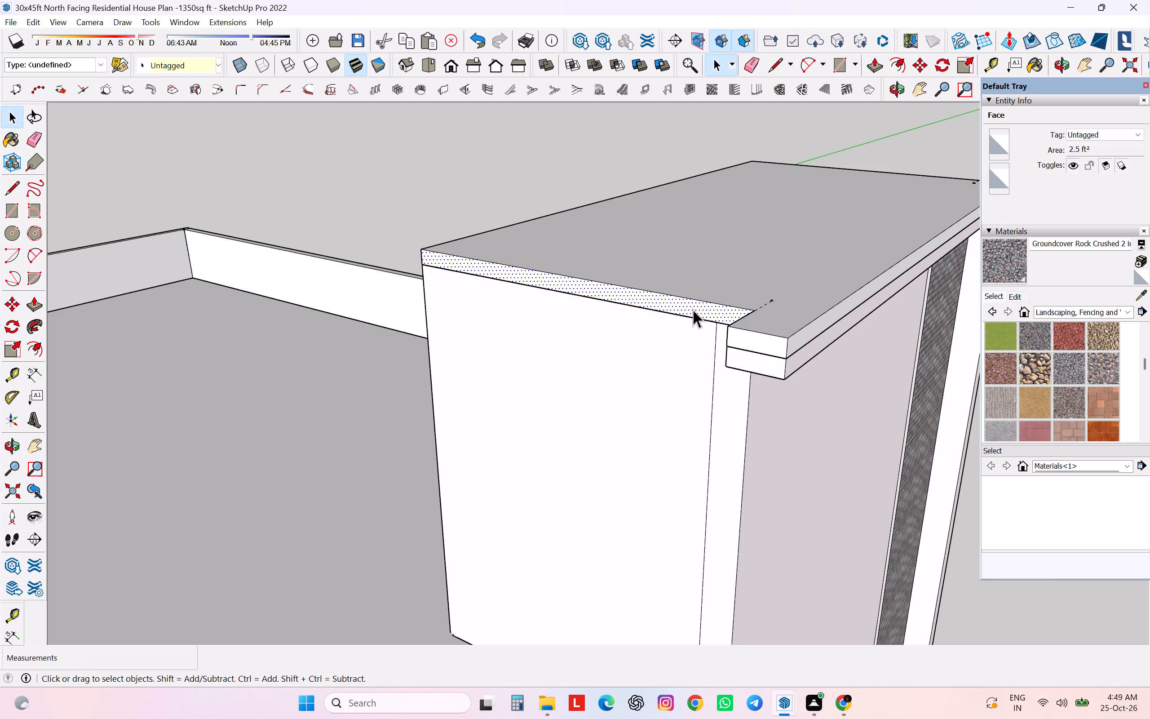
key("p")
left_click(693, 309)
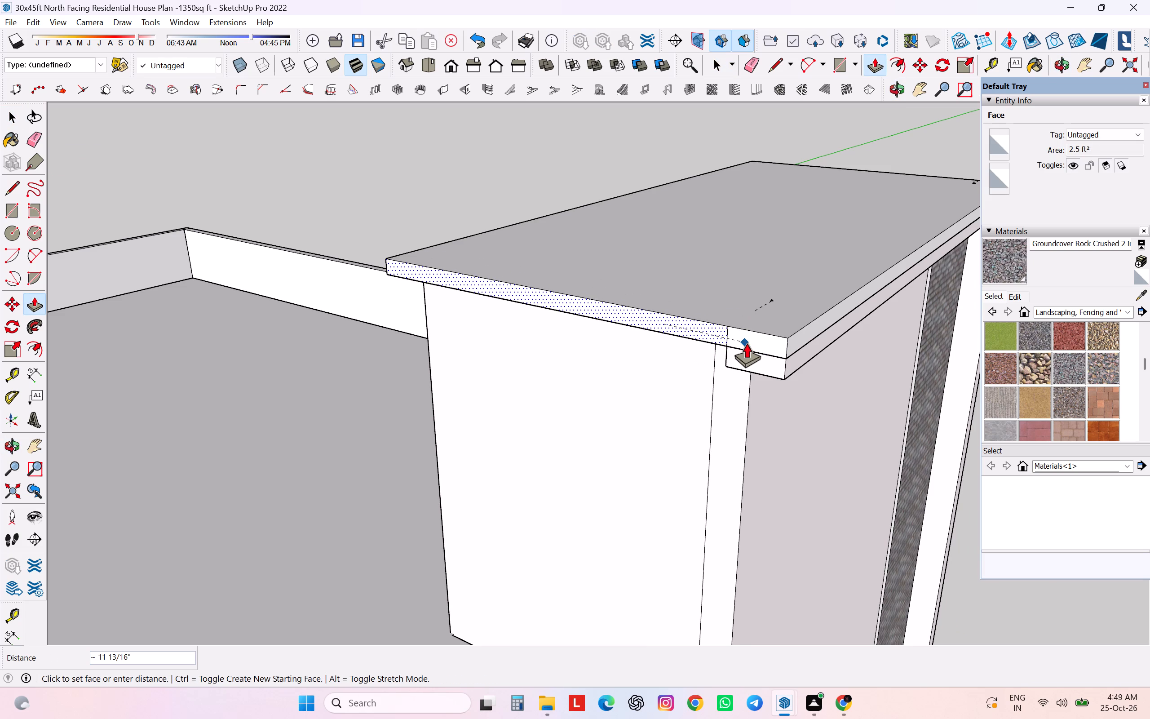
left_click(747, 346)
Delete the horizontal edge between the roof slab's front face and the beam below it.
scroll(746, 297, "down", 1)
middle_click_drag(736, 340, 614, 297)
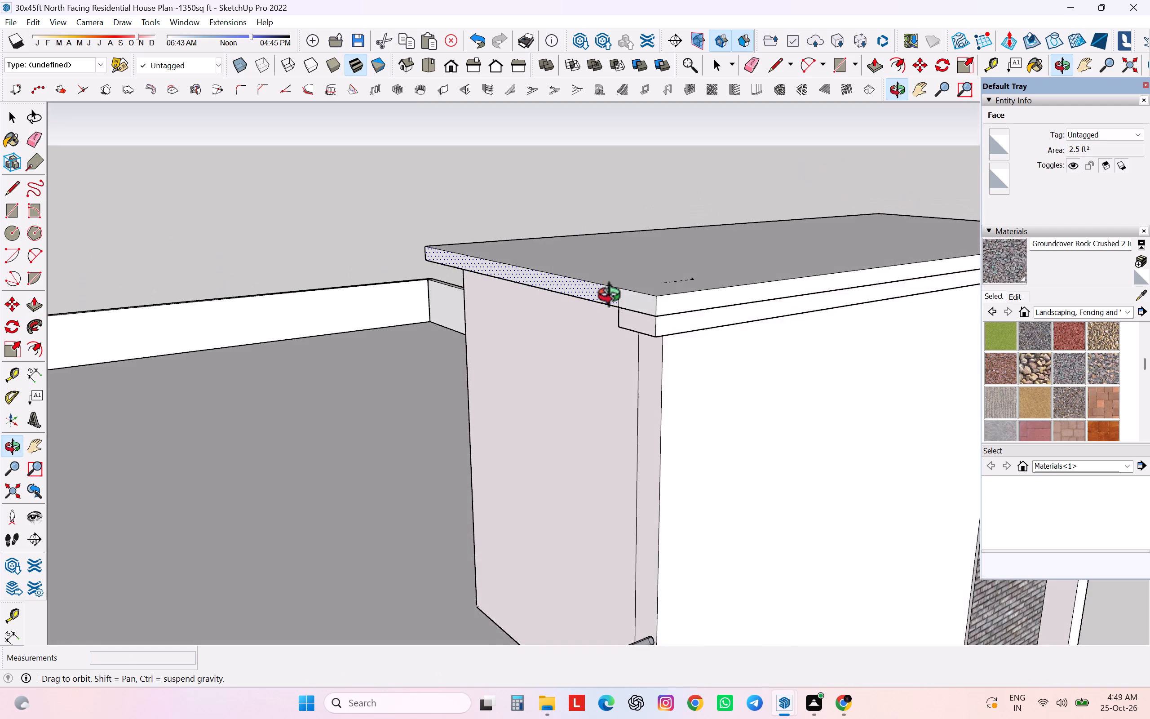
middle_click_drag(614, 297, 487, 187)
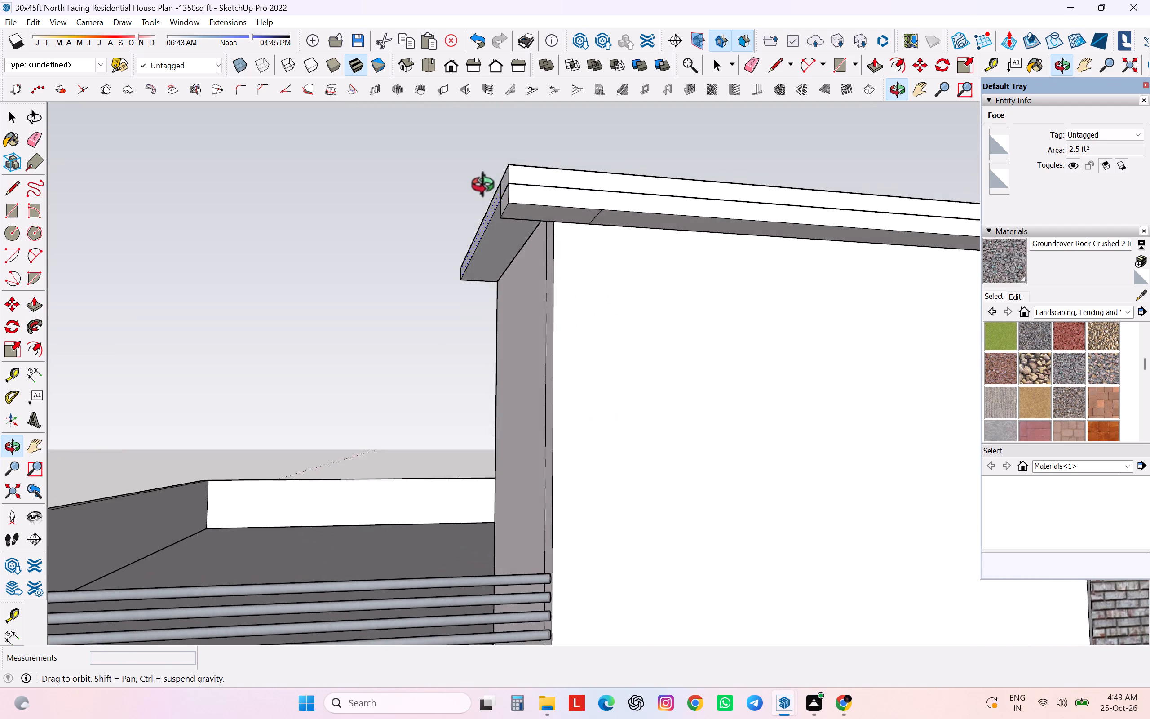
middle_click_drag(487, 187, 416, 283)
key("space")
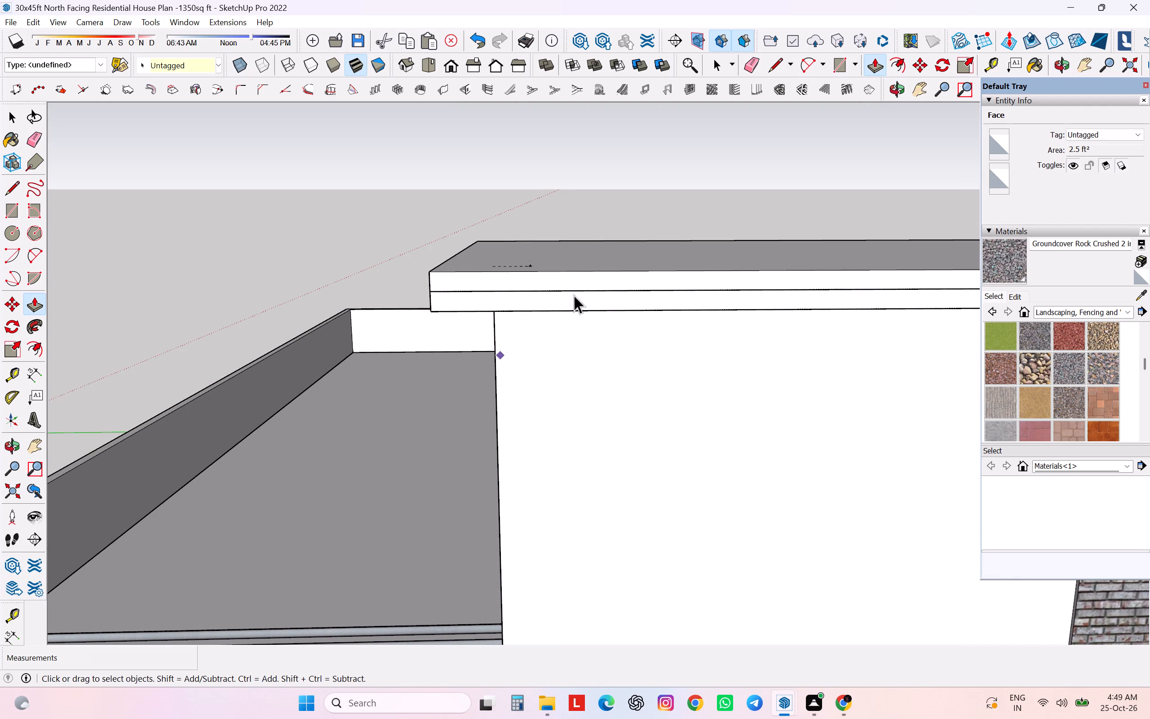
left_click(575, 288)
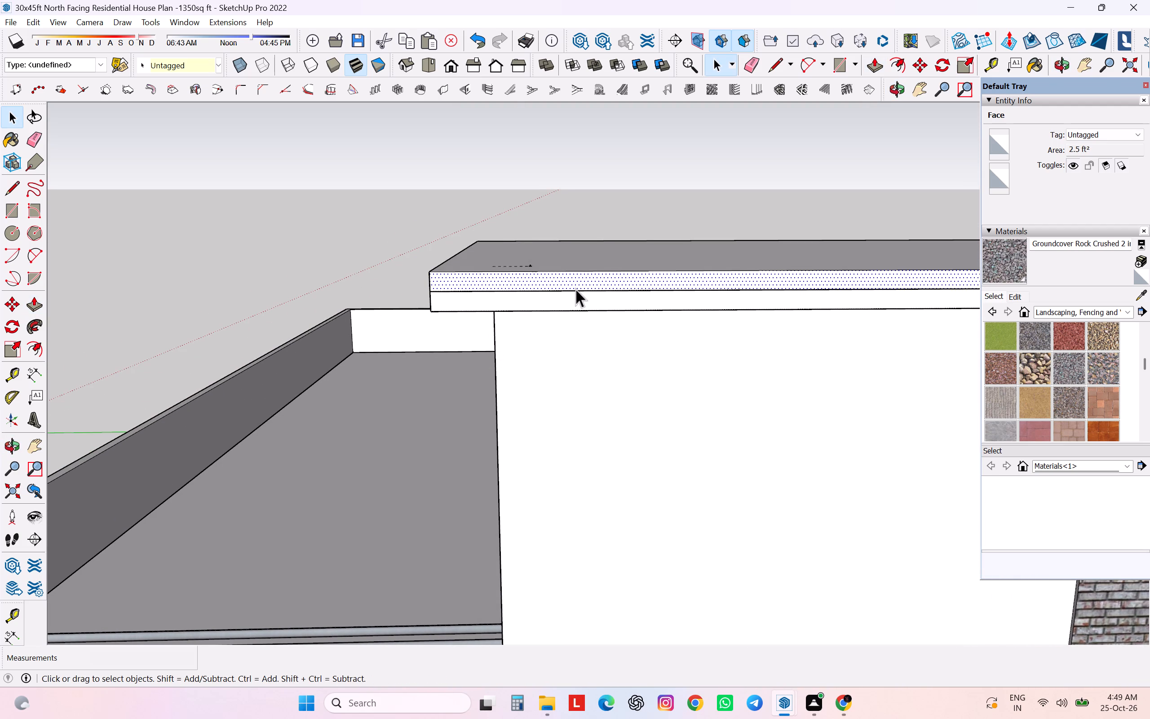
left_click(575, 291)
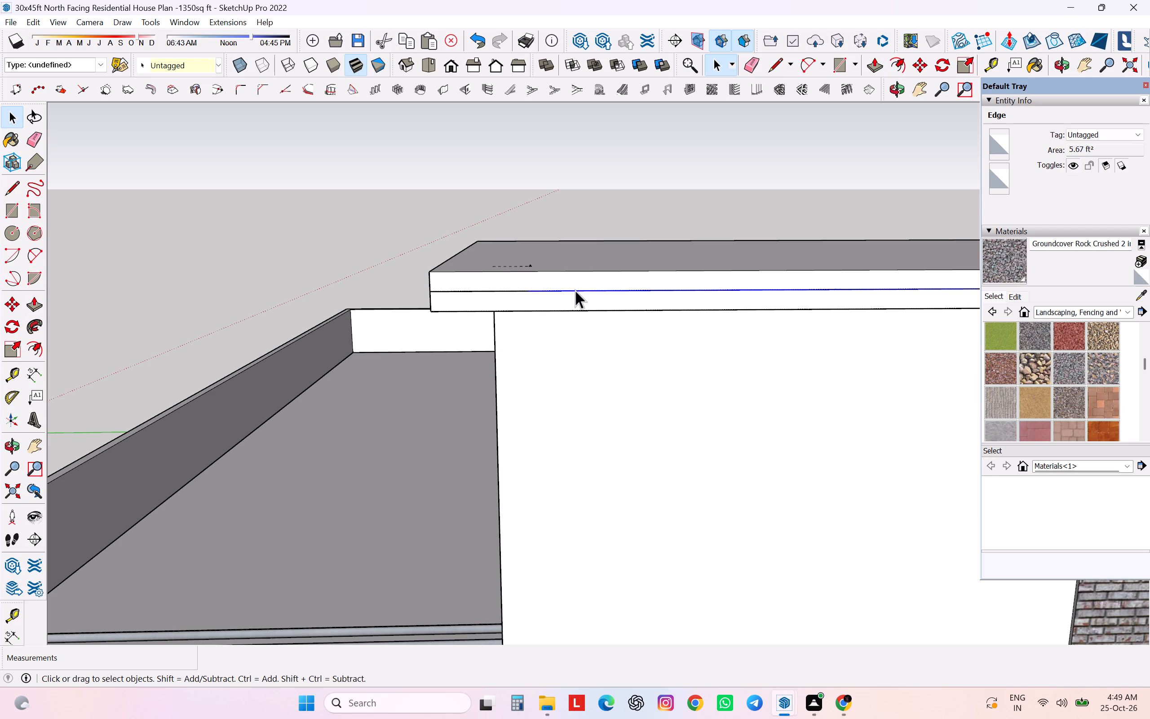
key("Delete")
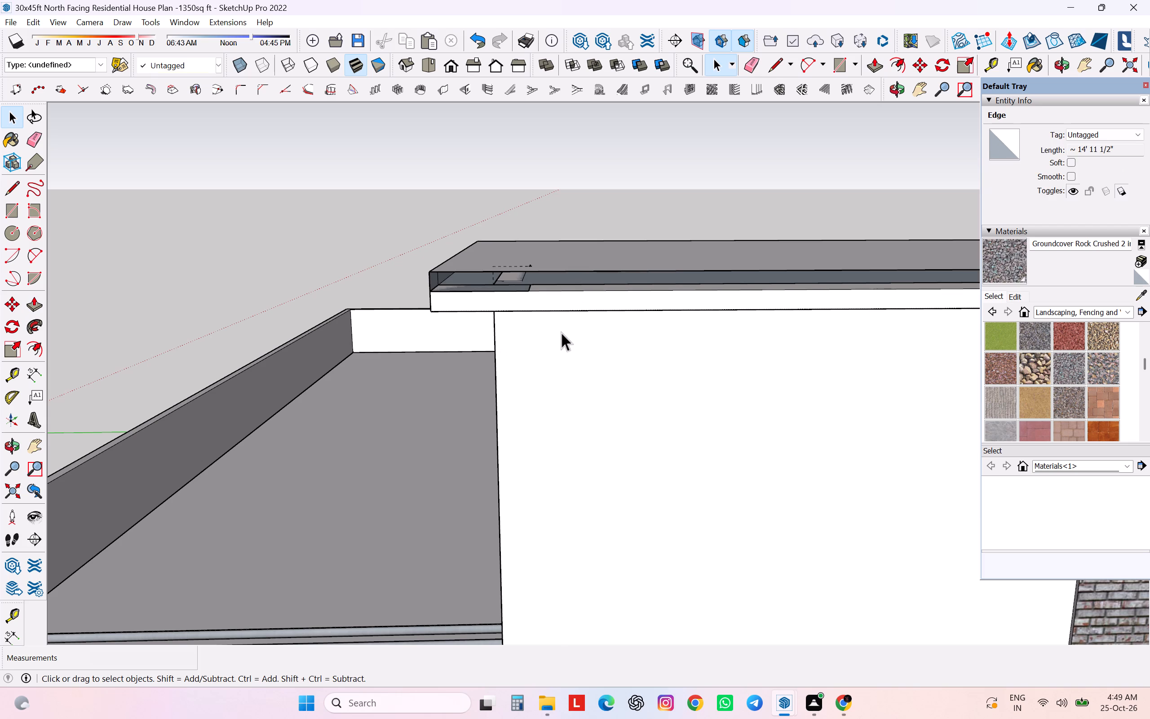
Inside the house group, move the front beam's upper front edge up to the roof slab's top edge.
left_click(593, 290)
right_click(592, 296)
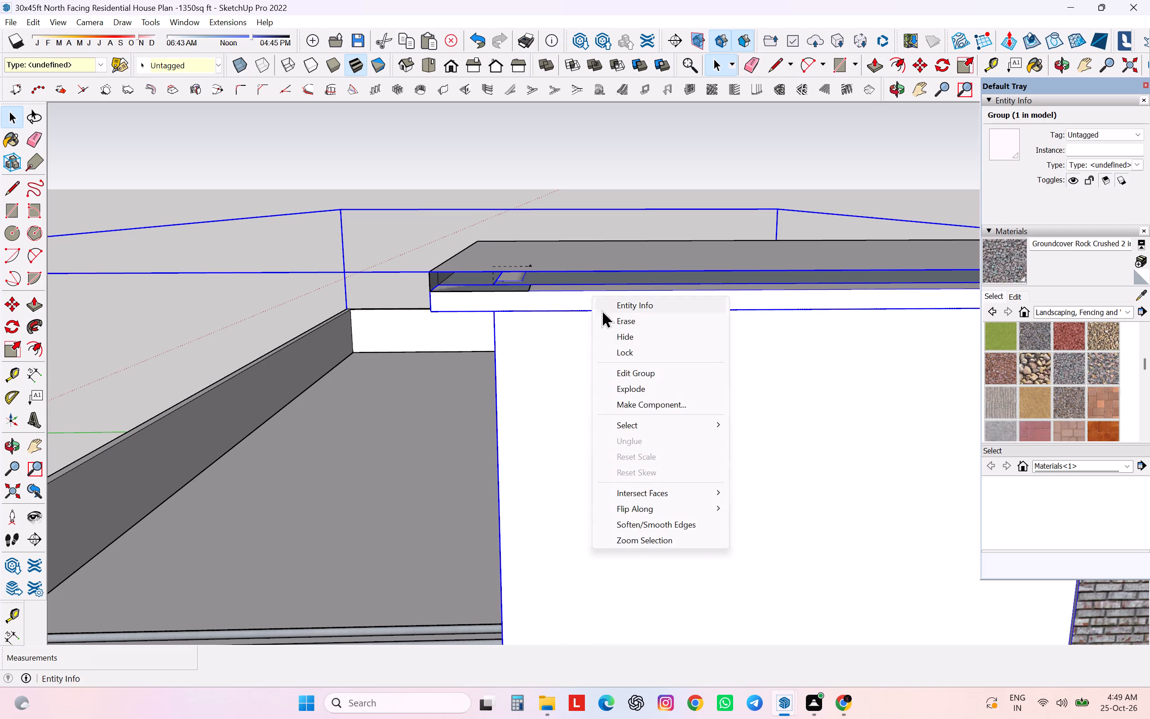
left_click(624, 375)
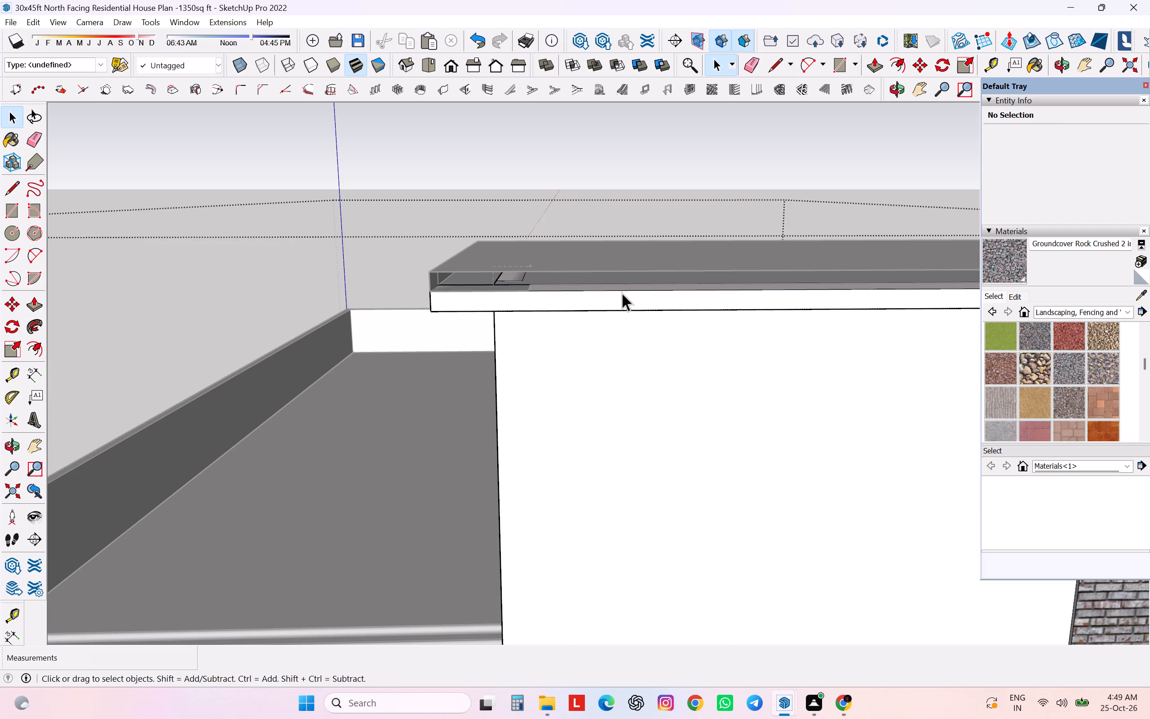
left_click(624, 289)
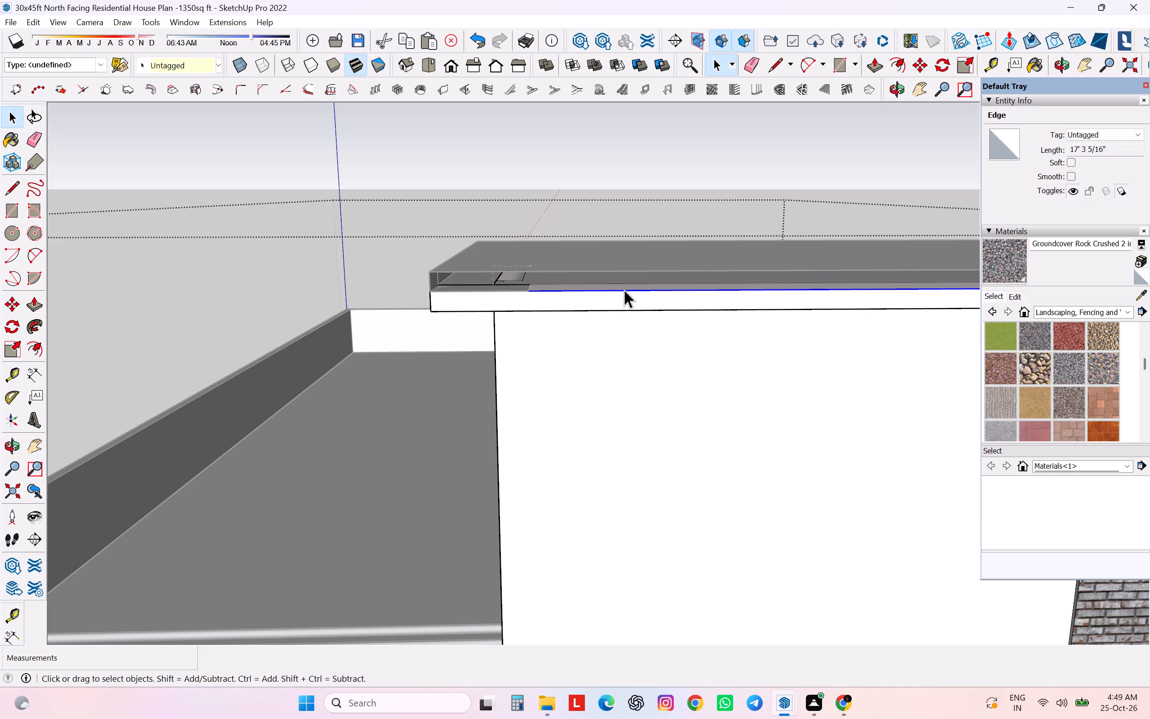
key("m")
scroll(624, 289, "down", 10)
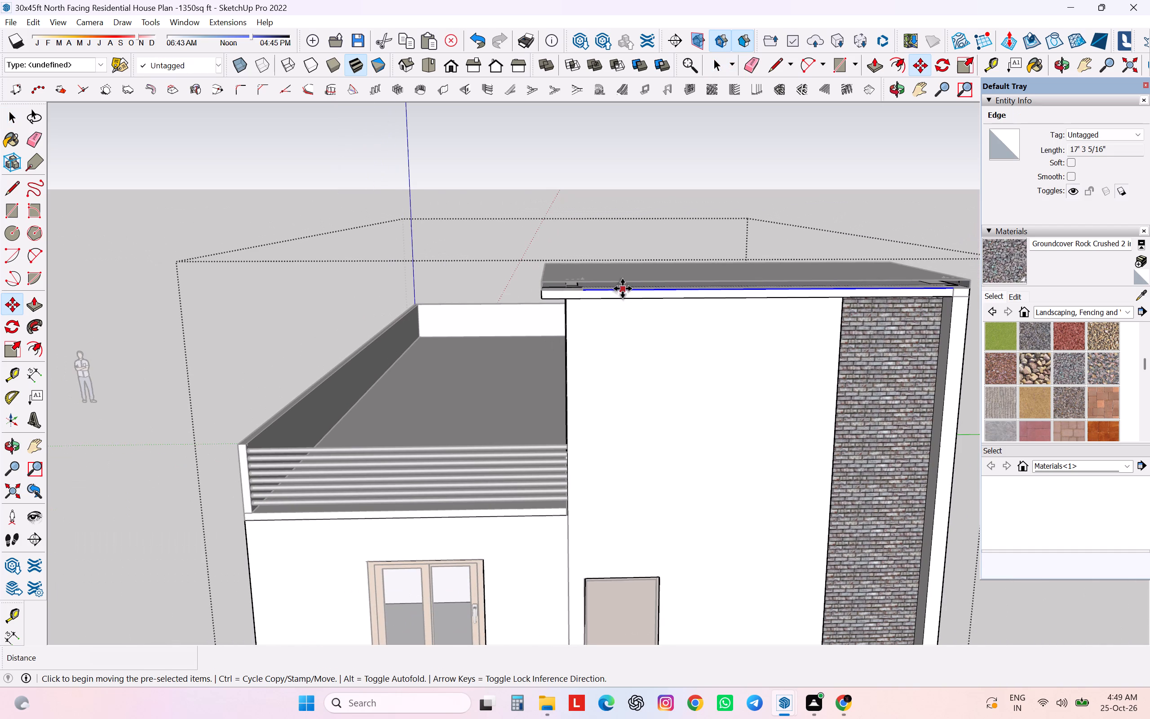
scroll(603, 286, "up", 5)
left_click(564, 296)
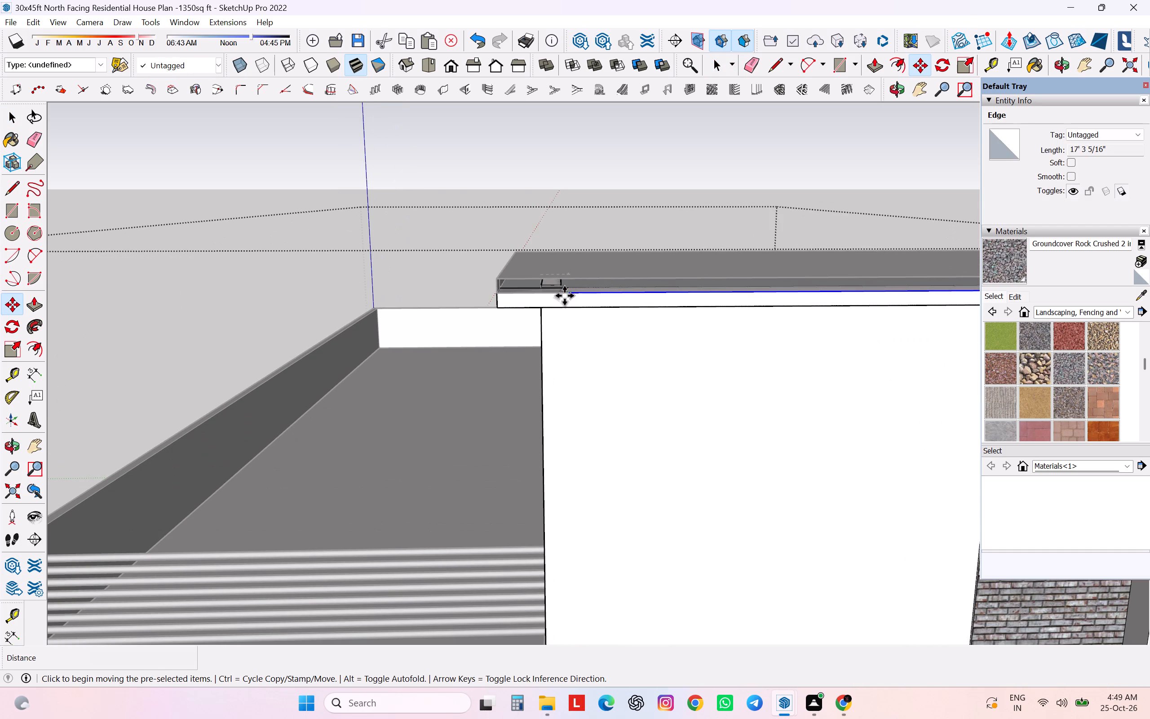
left_click(567, 280)
scroll(597, 238, "down", 8)
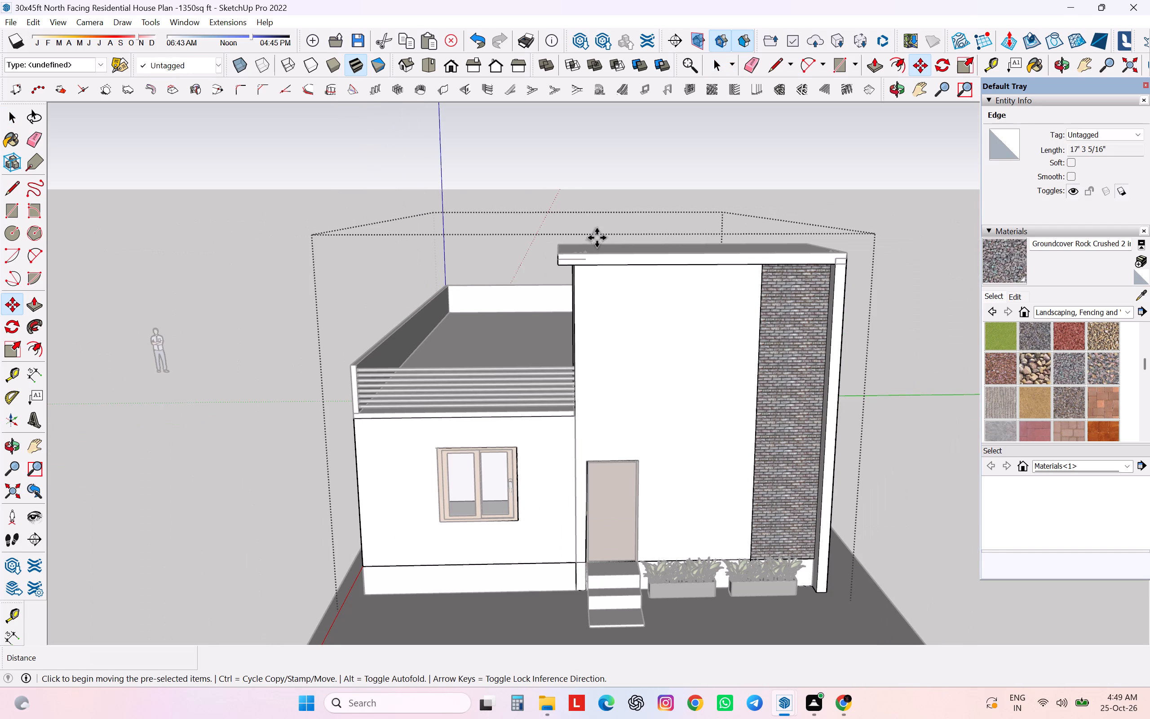
Outside the house group, delete the leftover short horizontal edge at the terrace-side end of the roof's front face.
key("space")
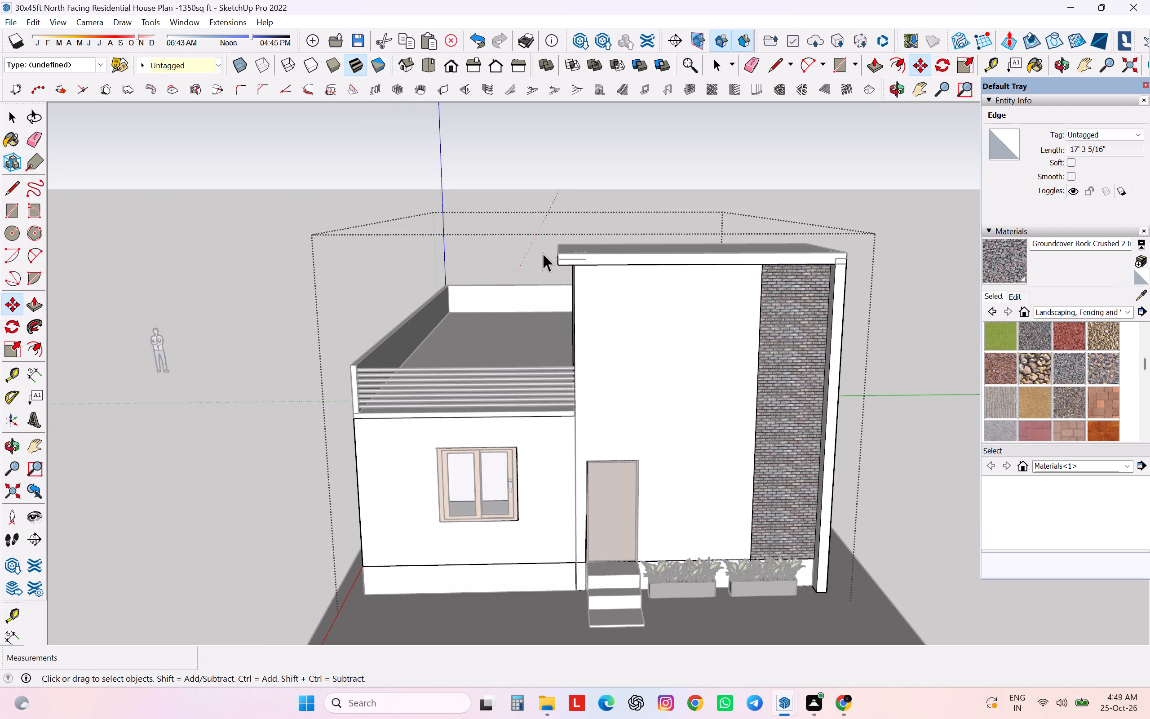
left_click(569, 259)
left_click(574, 257)
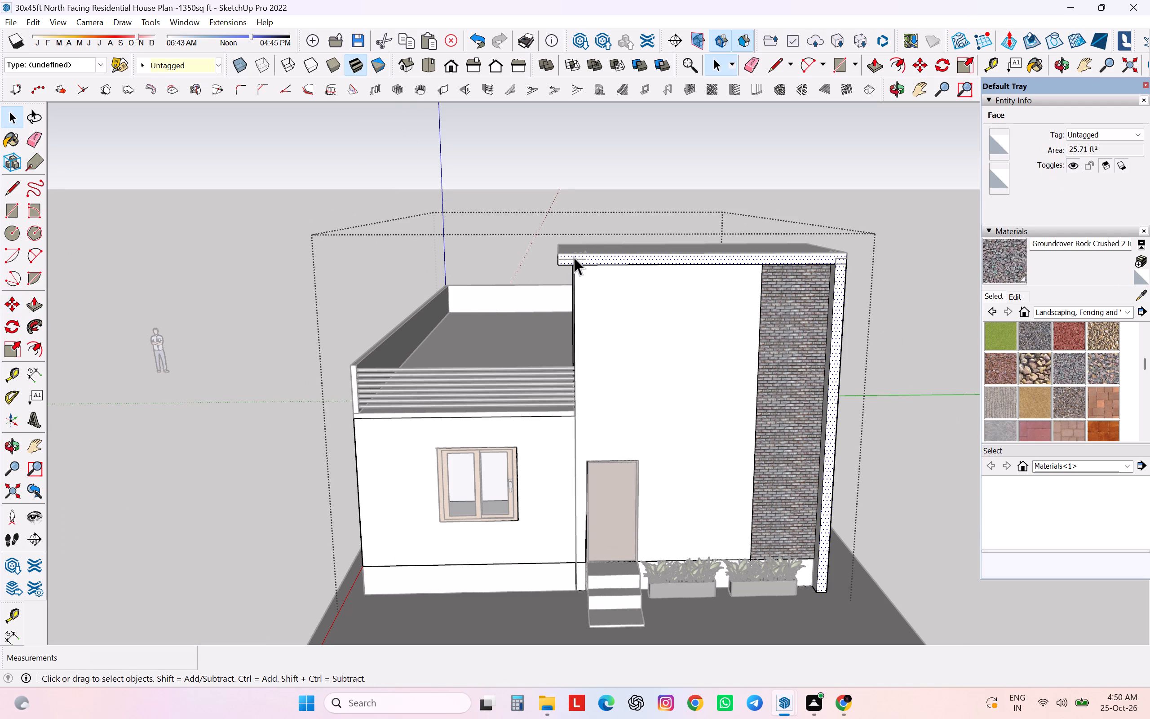
left_click(574, 257)
scroll(574, 253, "up", 6)
left_click(648, 153)
left_click(584, 263)
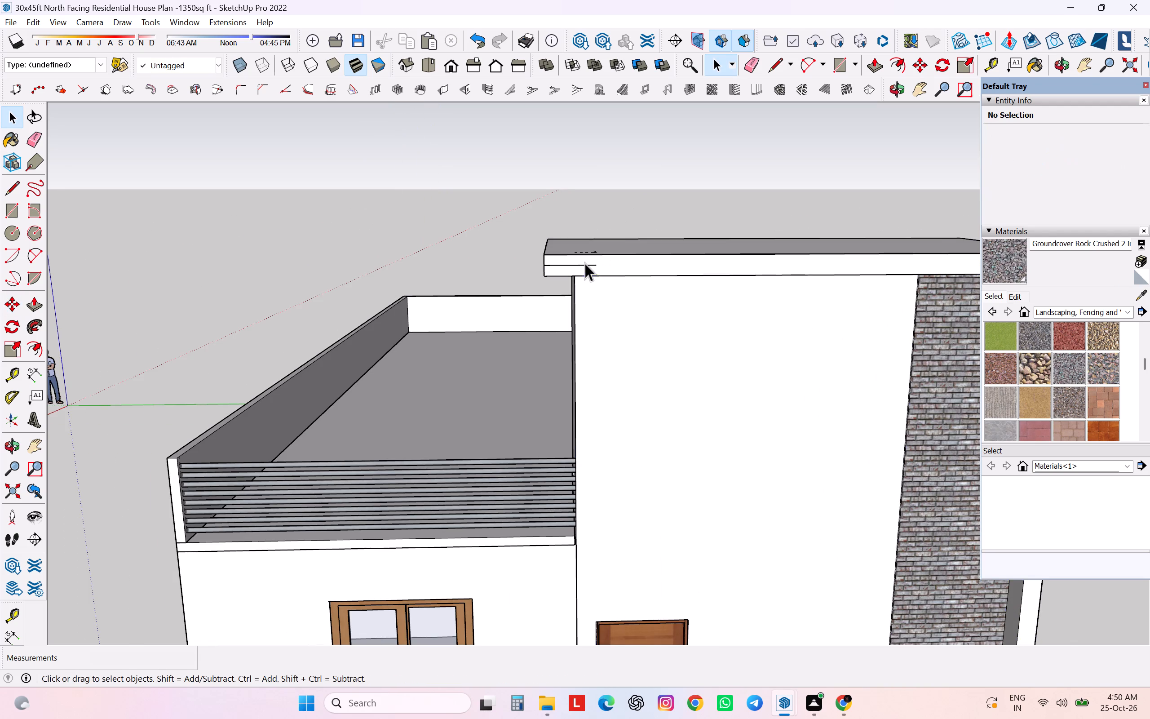
left_click(584, 262)
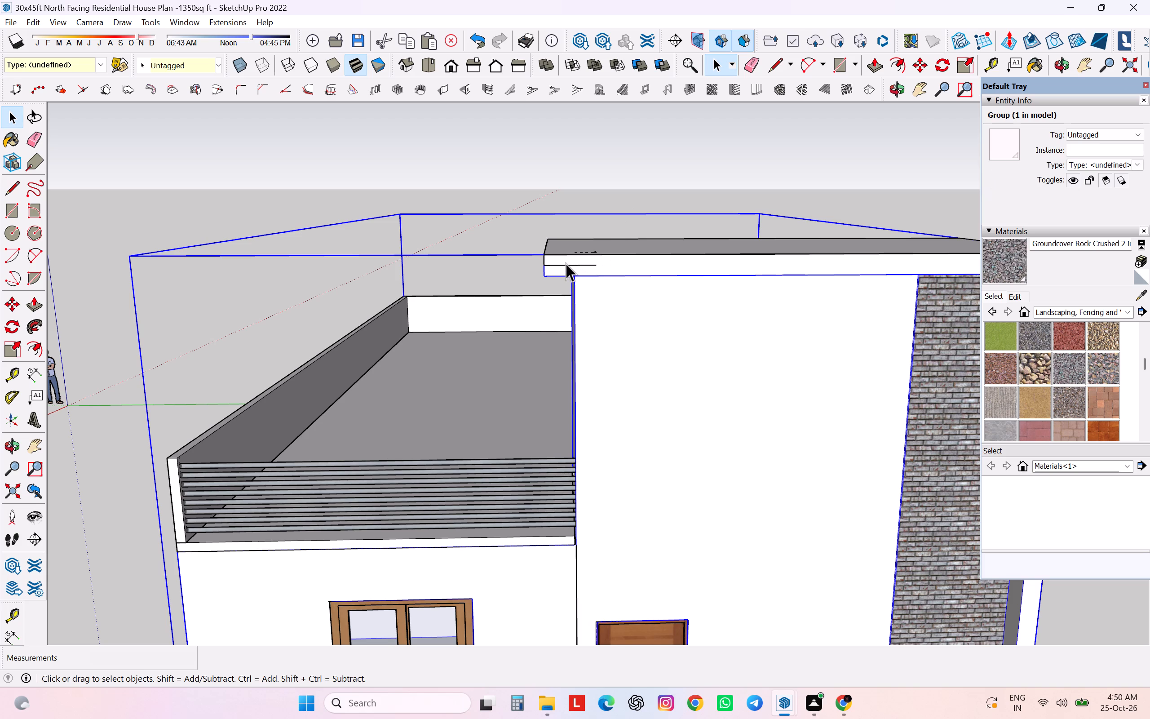
left_click(567, 264)
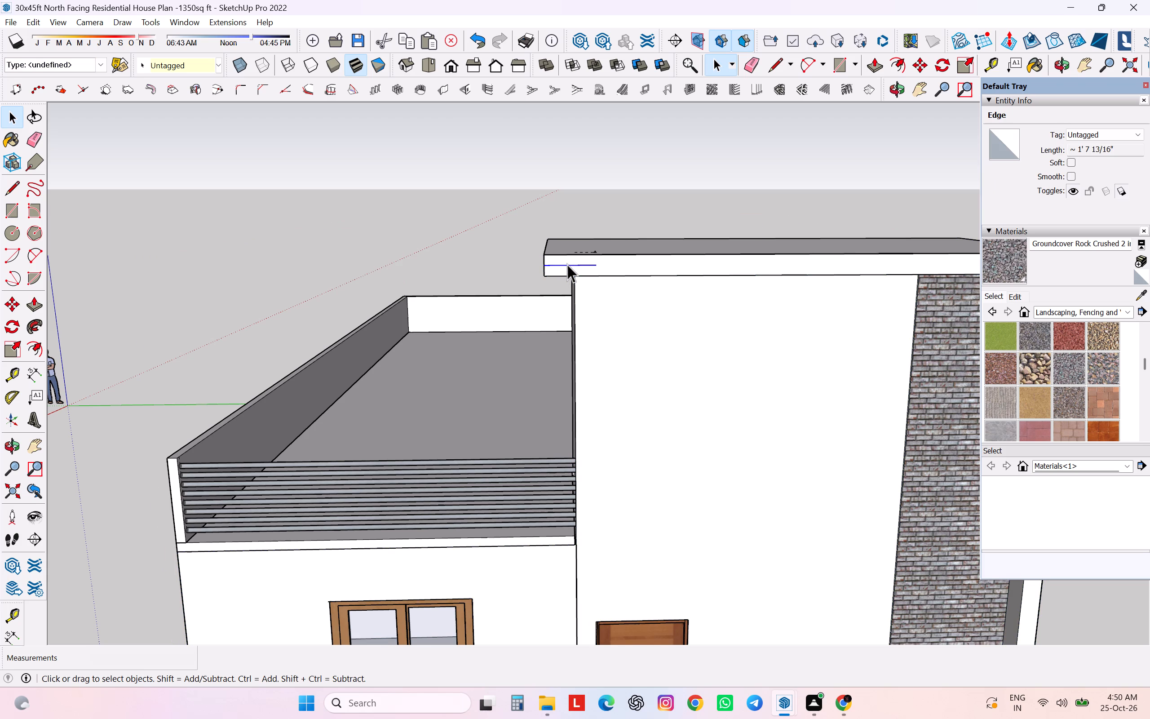
key("Delete")
Delete the three leftover edges at the brick-side corner where the roof's front face meets the post.
scroll(567, 264, "down", 6)
scroll(857, 255, "up", 8)
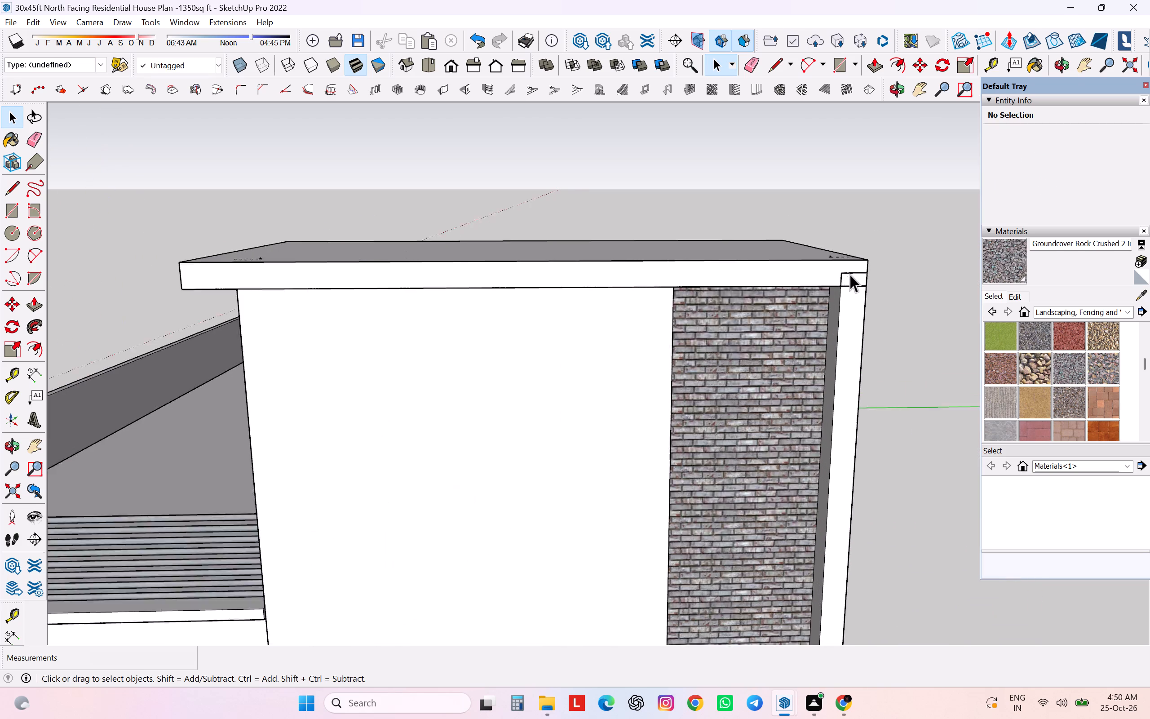
scroll(849, 274, "up", 4)
left_click(856, 271)
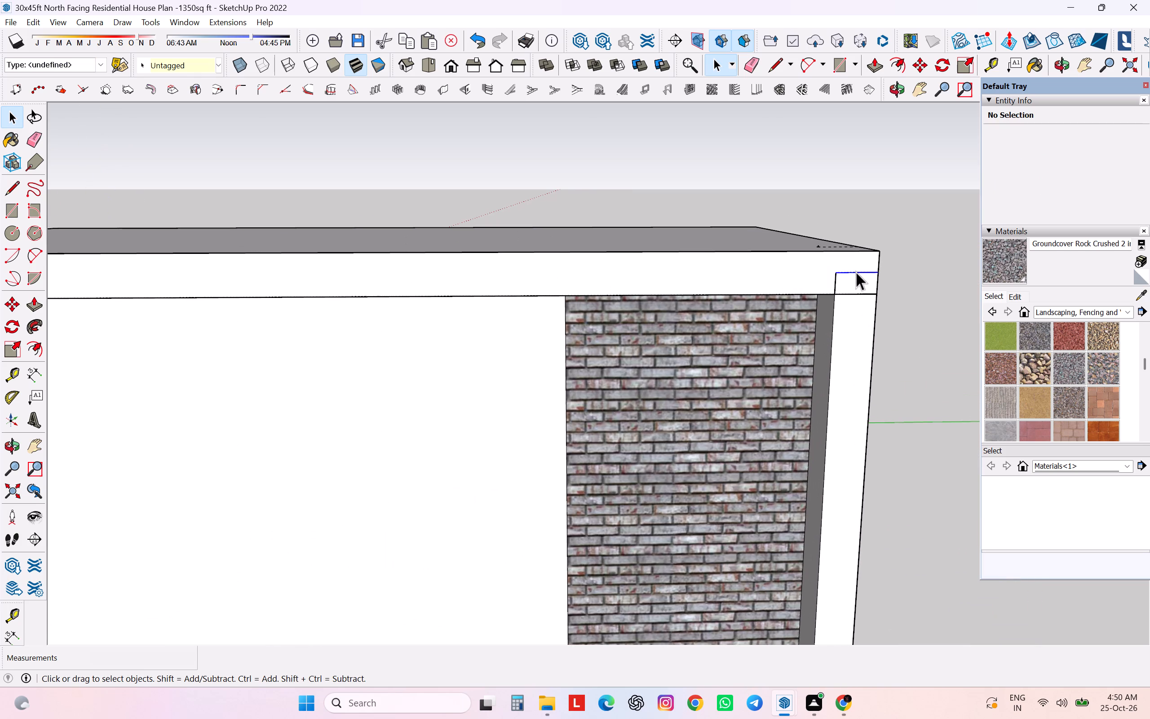
key("Delete")
left_click(835, 287)
key("Delete")
left_click(846, 294)
key("Delete")
Examine the front elevation and the roof overhang from several angles.
scroll(846, 292, "down", 8)
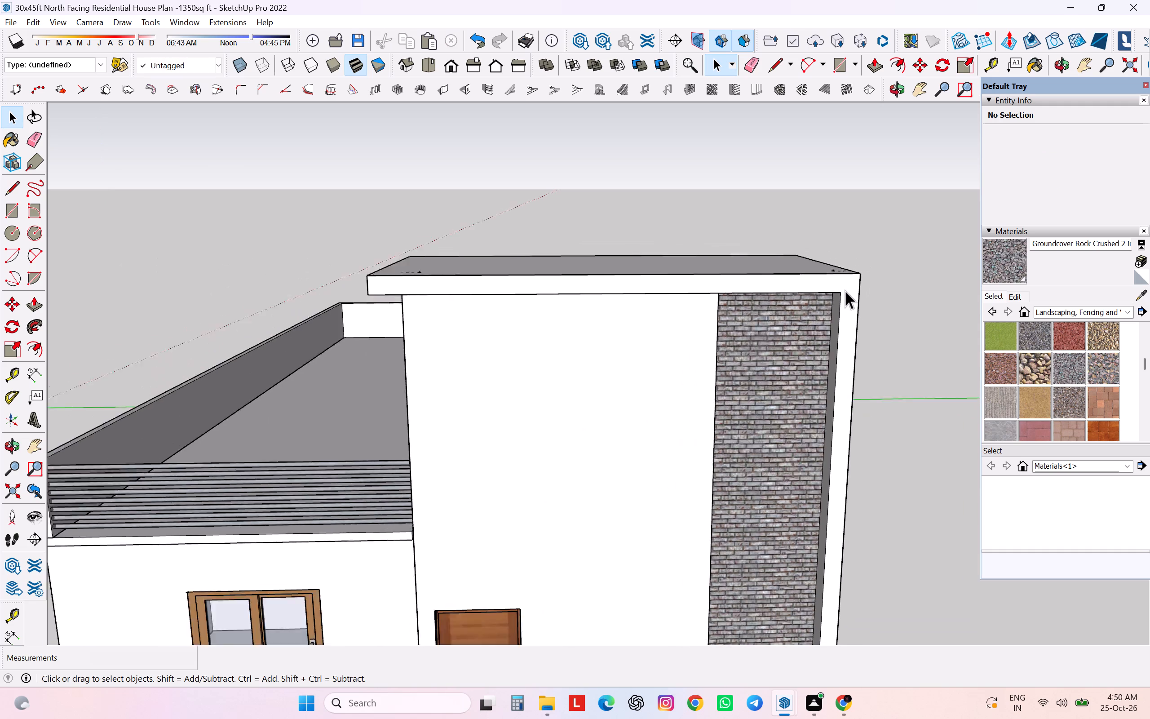
scroll(845, 290, "down", 7)
middle_click_drag(764, 356, 703, 273)
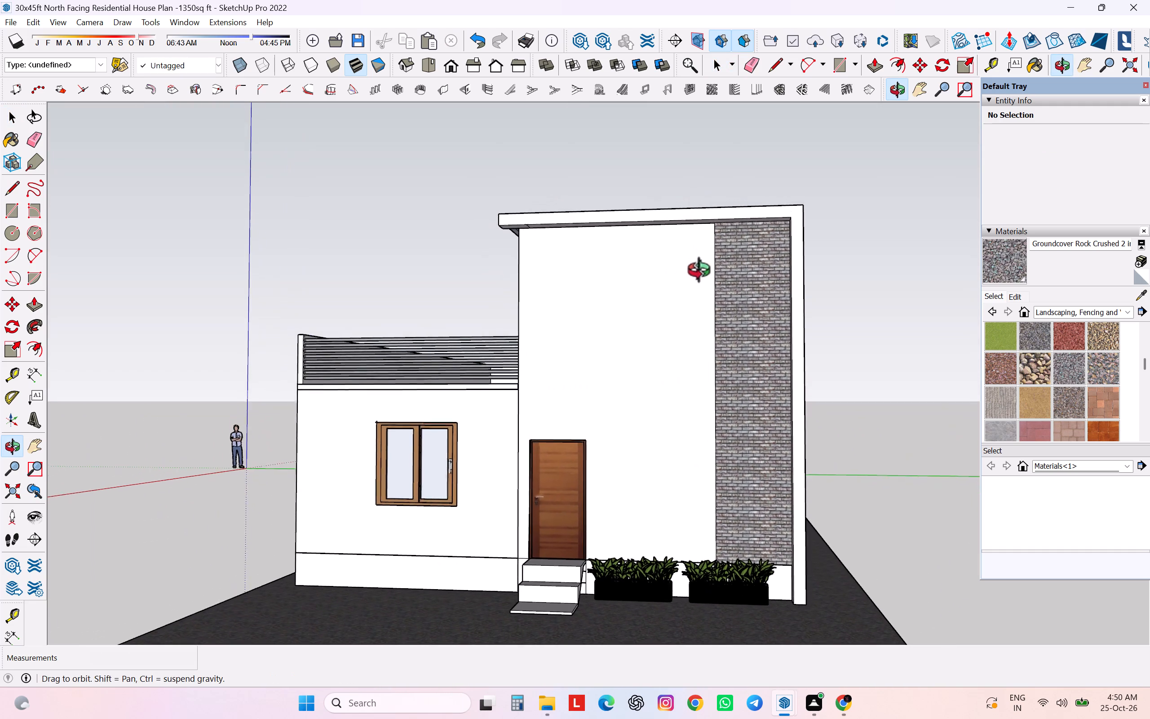
middle_click_drag(703, 273, 708, 275)
middle_click_drag(682, 279, 697, 314)
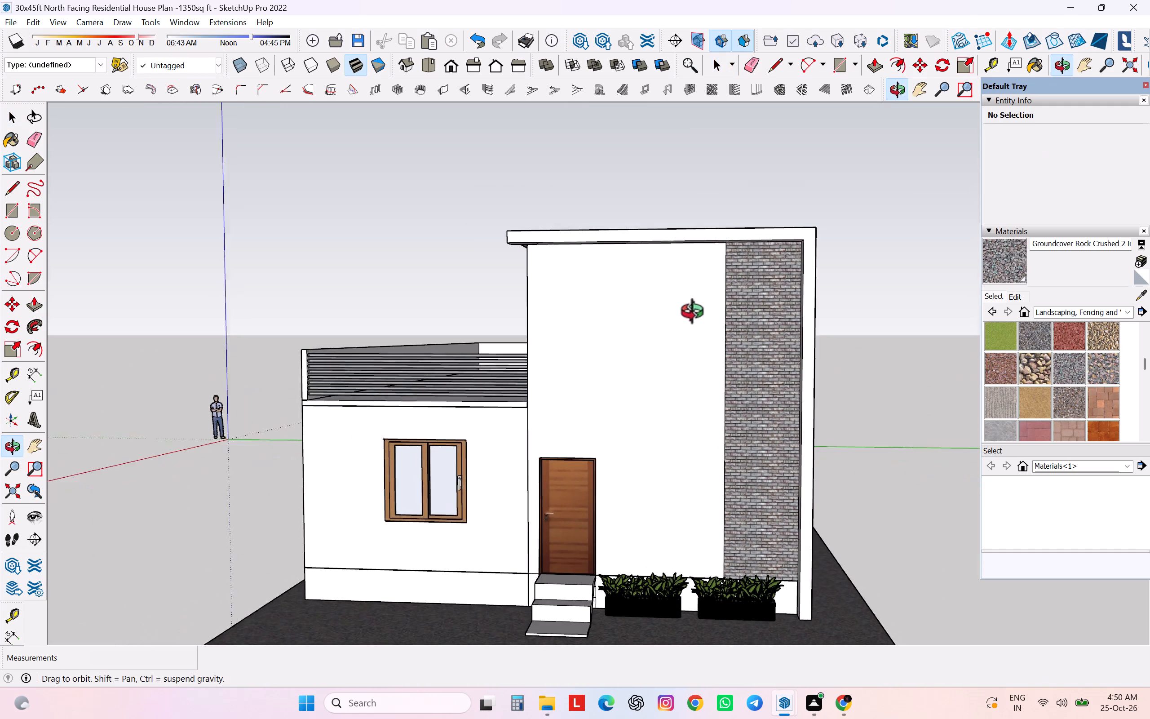
middle_click_drag(697, 314, 711, 346)
scroll(700, 391, "down", 5)
middle_click_drag(702, 409, 696, 334)
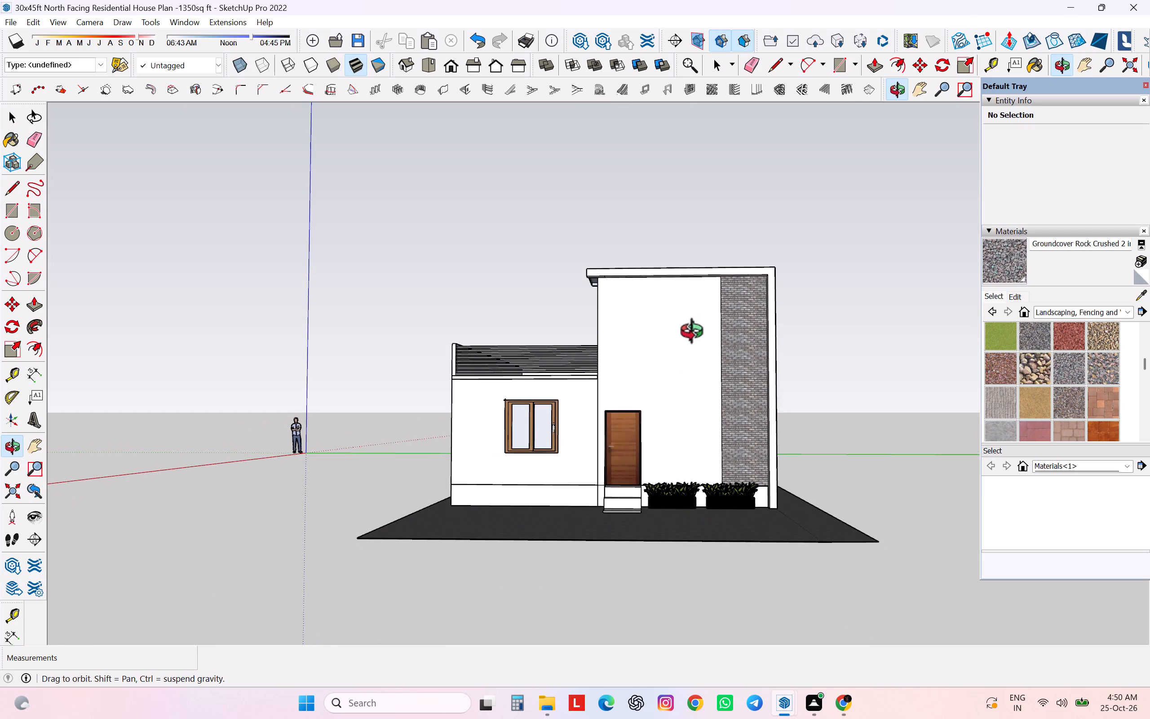
middle_click_drag(696, 334, 690, 390)
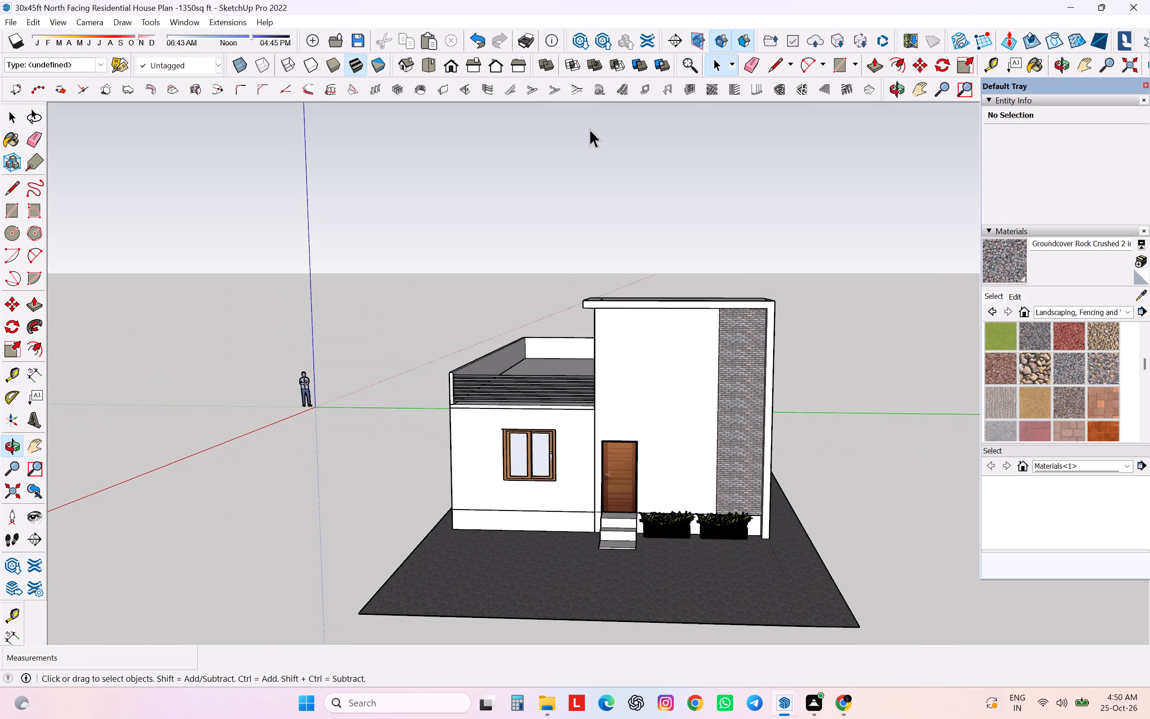
Move the lower edge of the roof slab's terrace-side face down about 4 1/16", level with the front beam's underside.
middle_click_drag(616, 271, 644, 389)
scroll(608, 374, "up", 5)
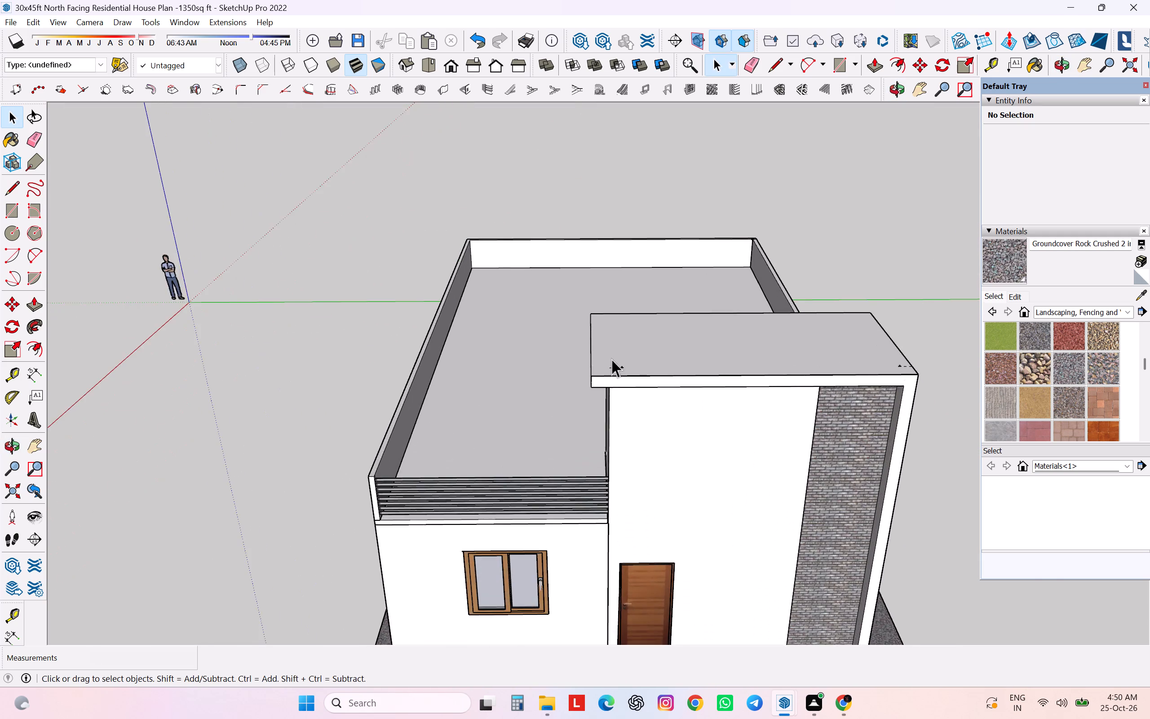
scroll(611, 358, "up", 6)
middle_click_drag(615, 380, 819, 284)
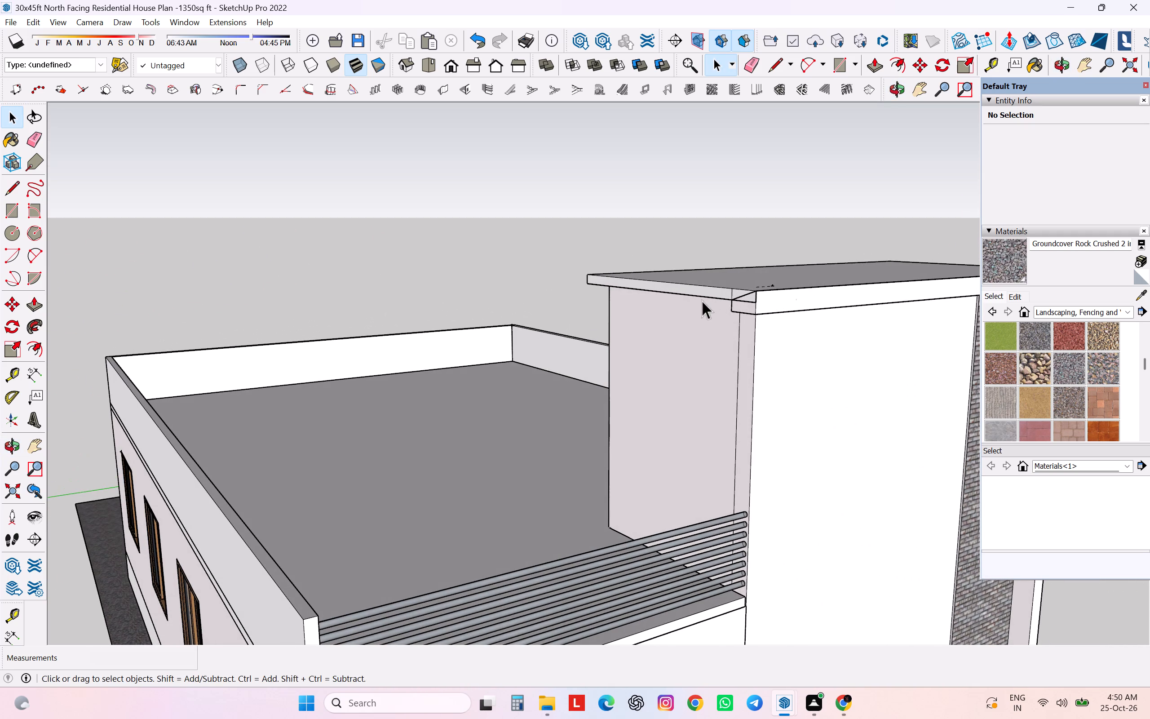
left_click(709, 297)
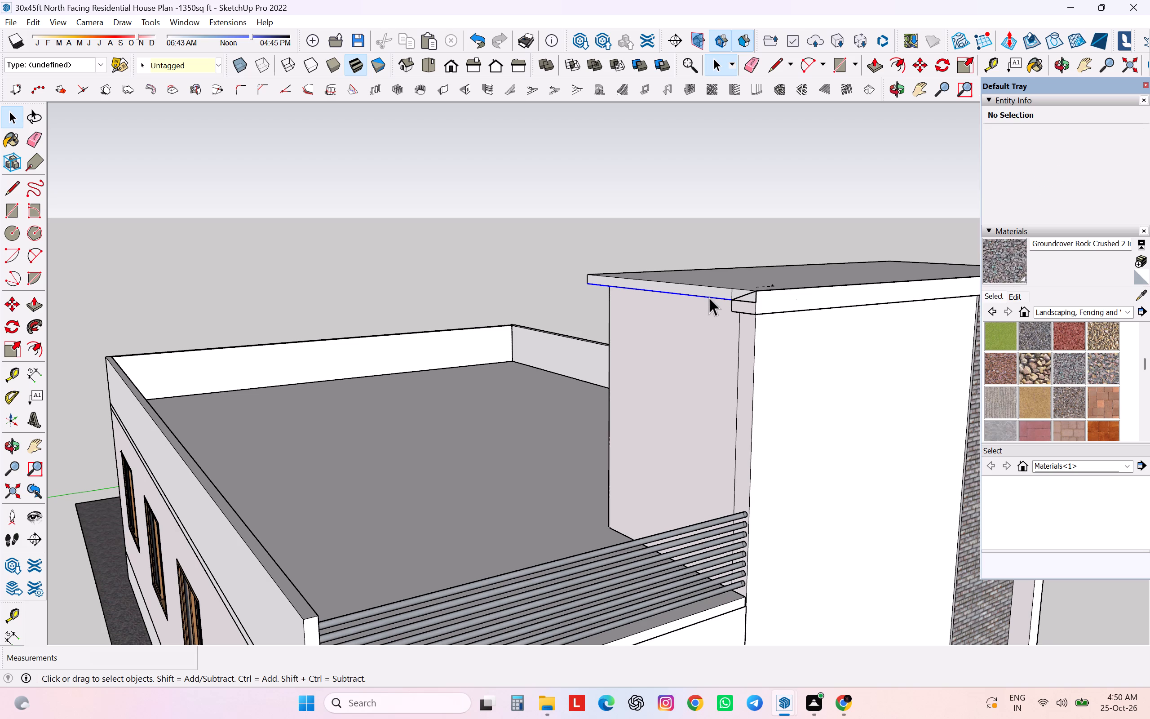
key("m")
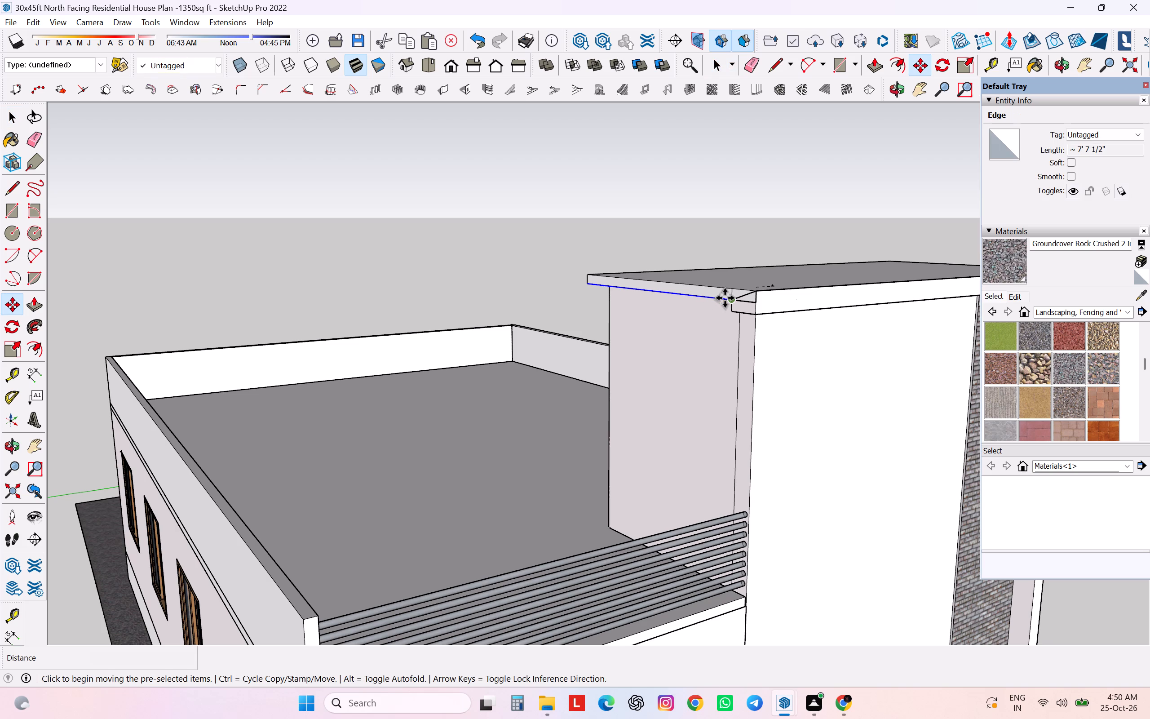
left_click(726, 299)
left_click(728, 311)
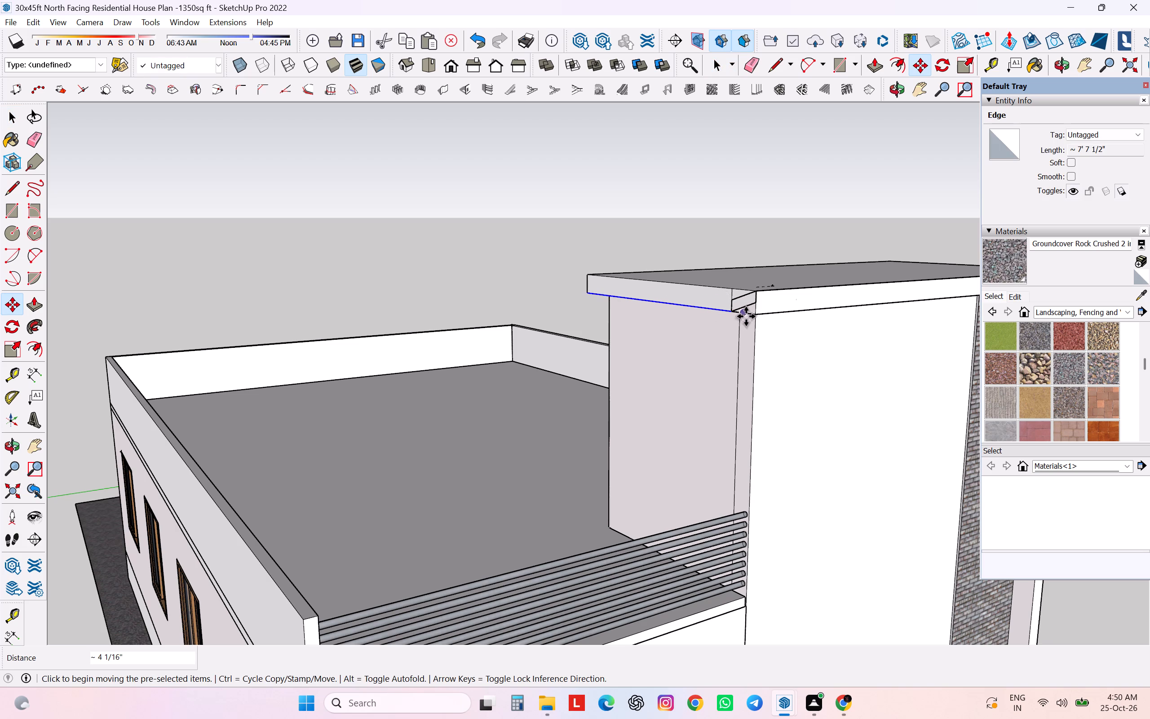
Delete the lower slanted edge on the small end face at the roof slab's front terrace-side corner.
scroll(747, 311, "up", 6)
key("space")
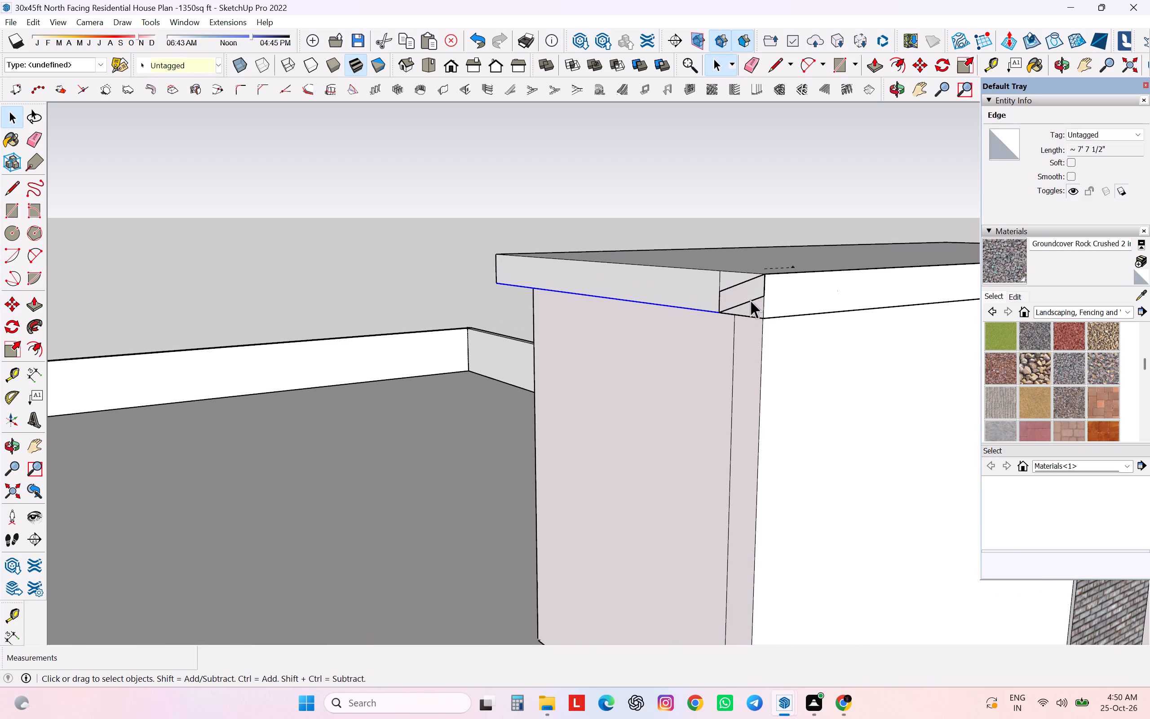
left_click(750, 300)
key("Print")
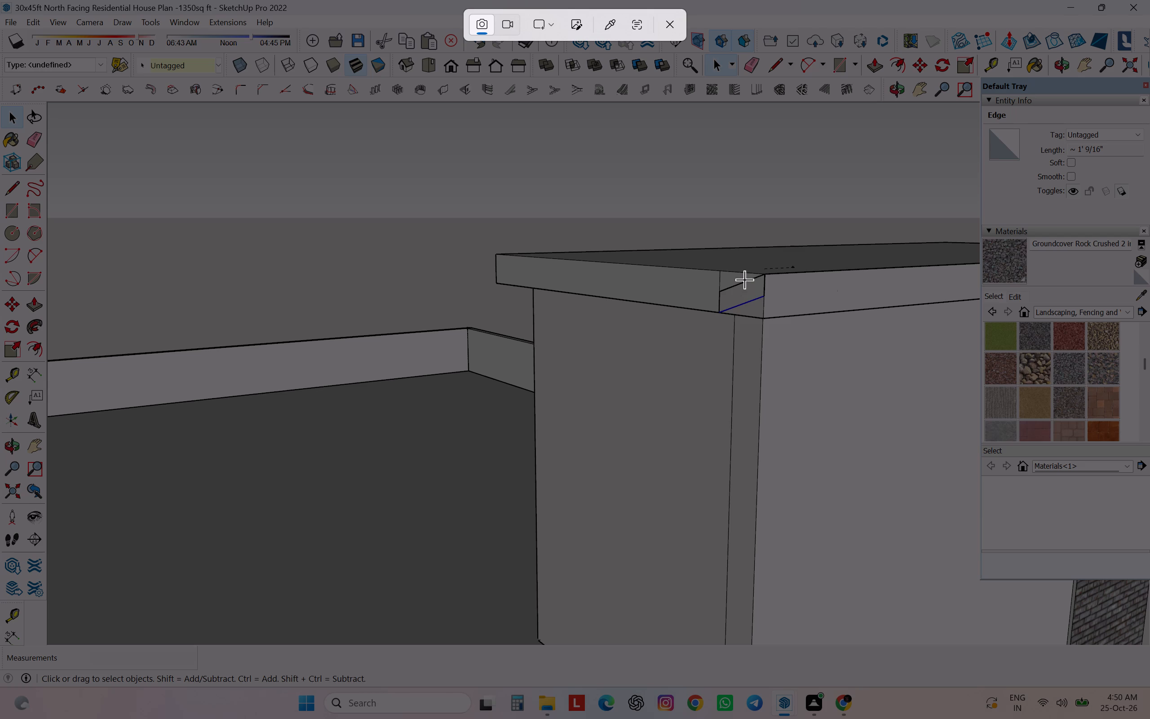
key("ctrl+z")
left_click(668, 29)
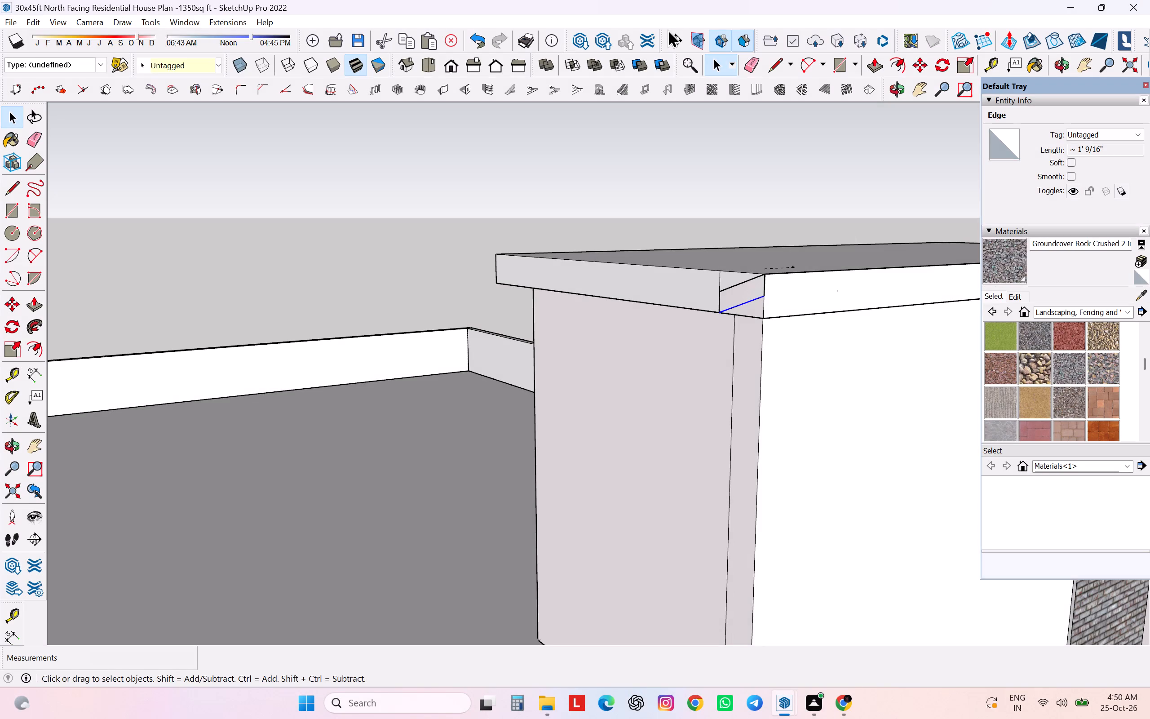
key("Delete")
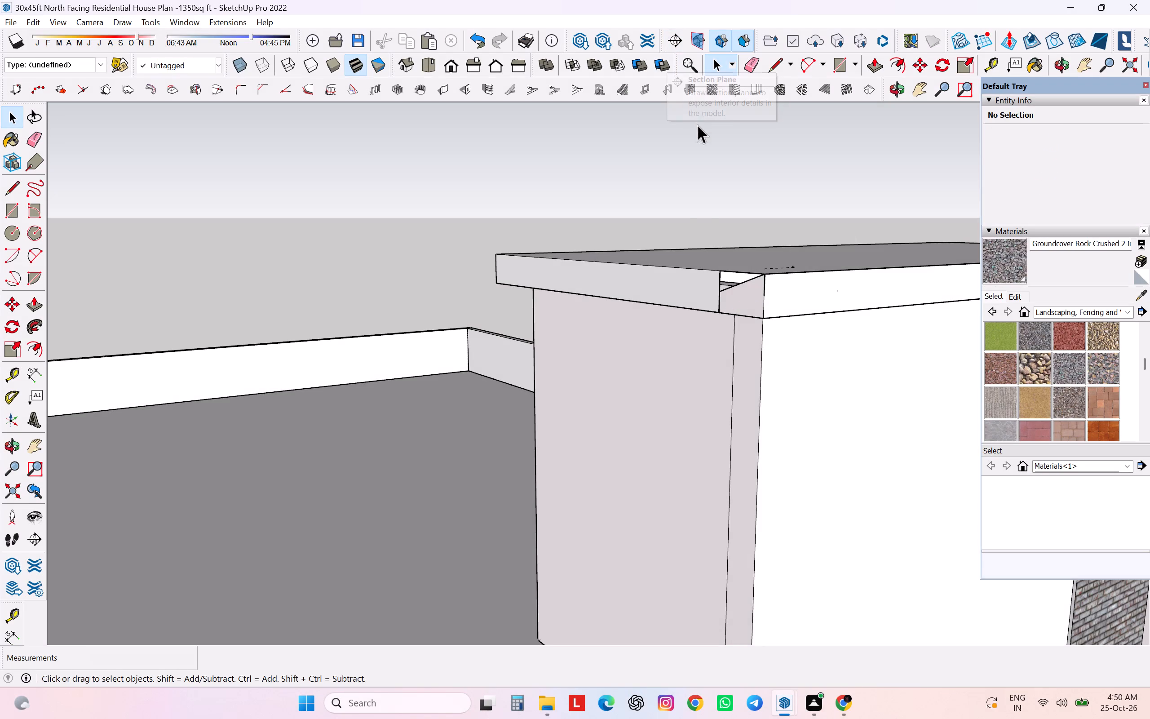
Open the house group for editing and delete the small end face of the front beam at its terrace-side corner.
left_click(739, 284)
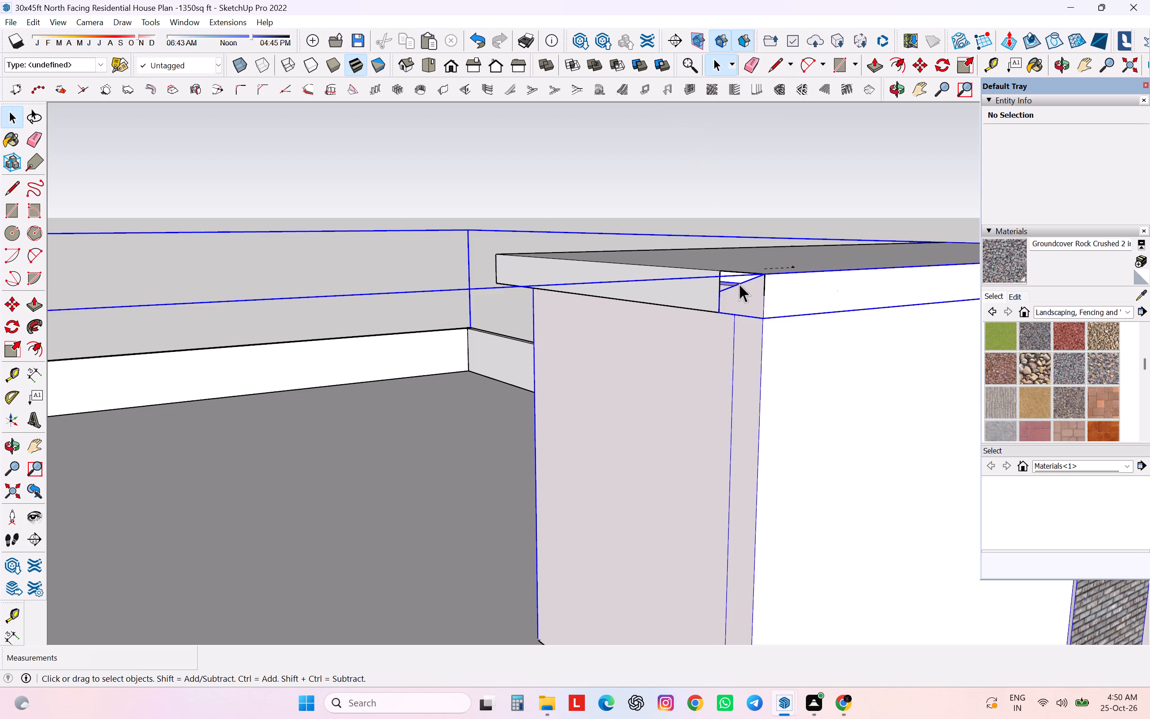
right_click(740, 281)
left_click(792, 351)
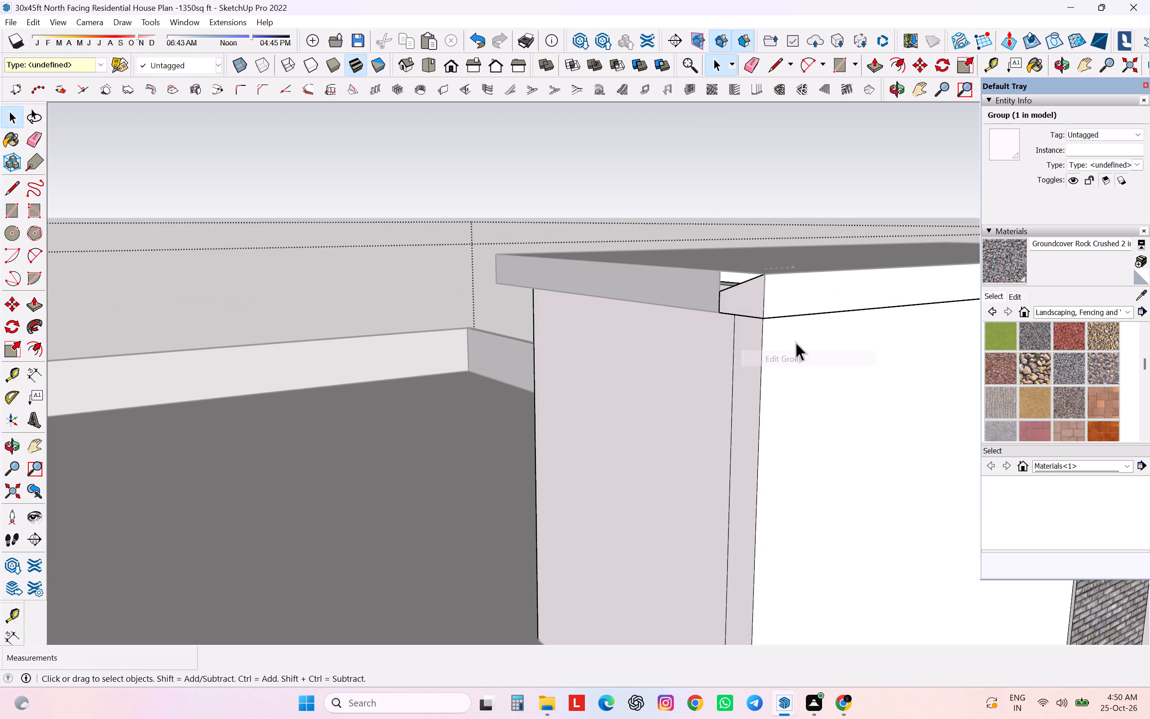
left_click(734, 285)
key("Delete")
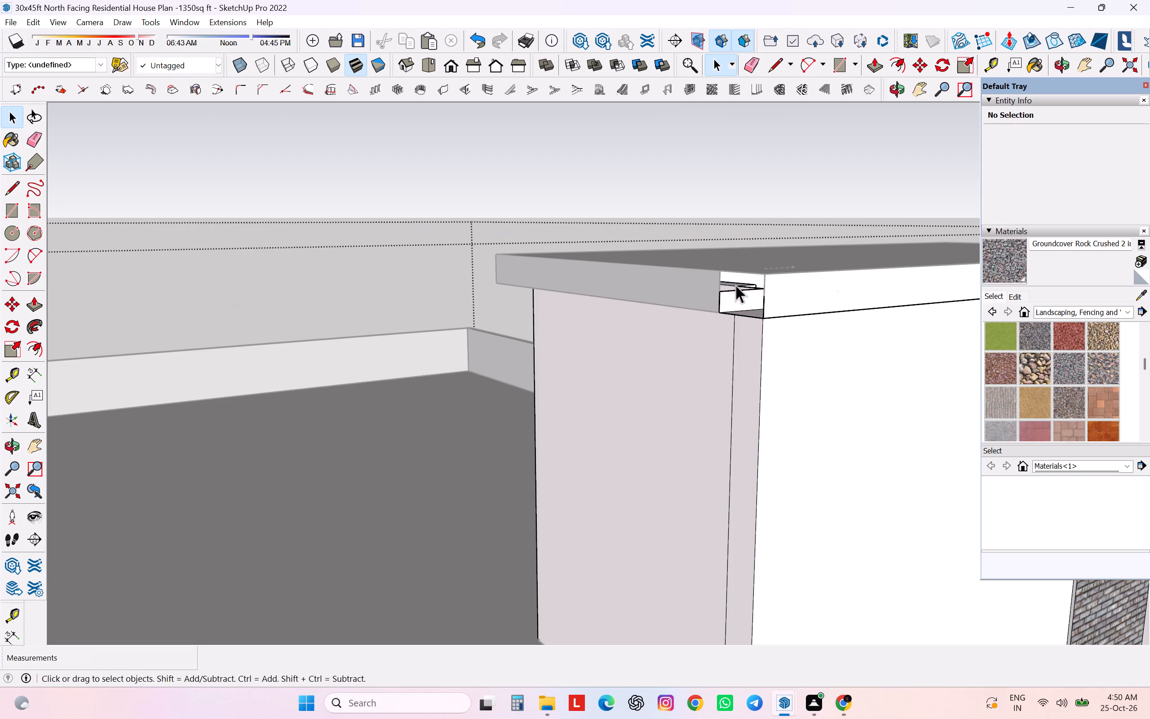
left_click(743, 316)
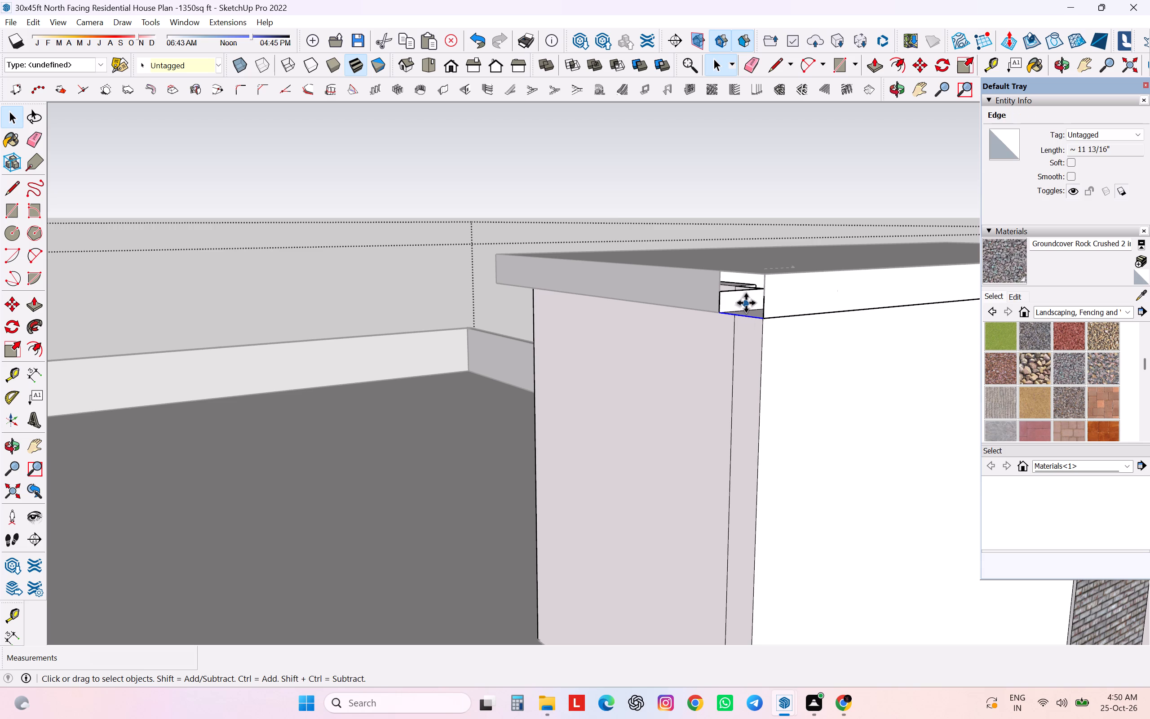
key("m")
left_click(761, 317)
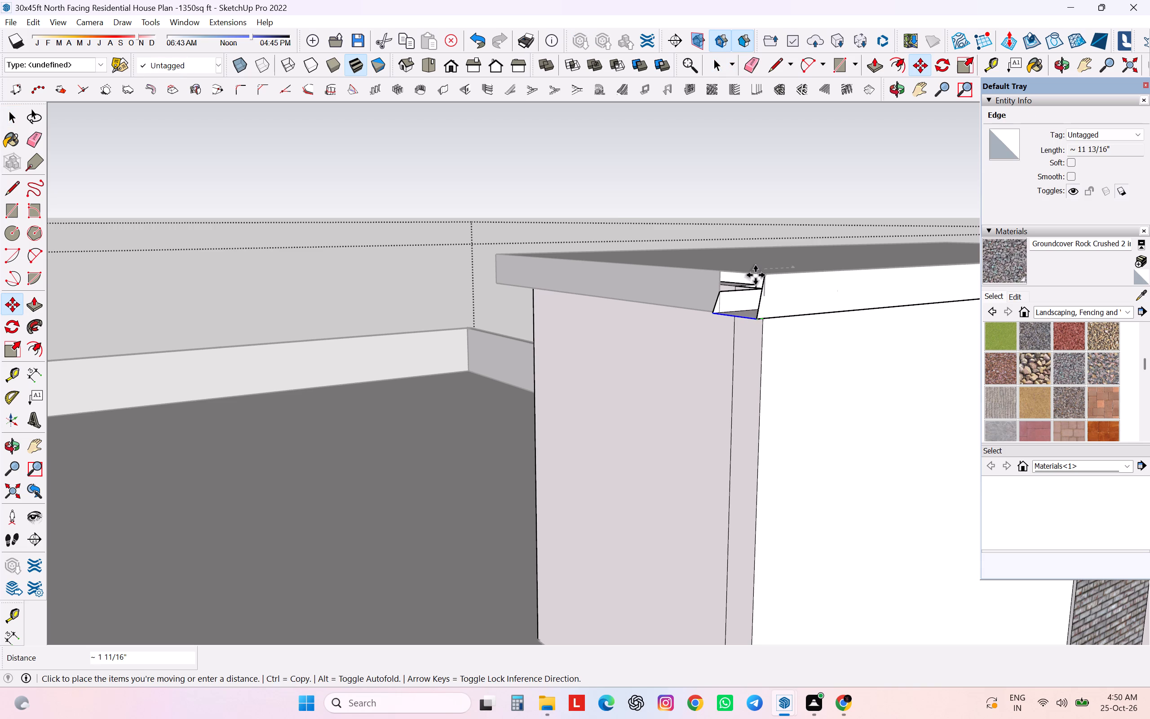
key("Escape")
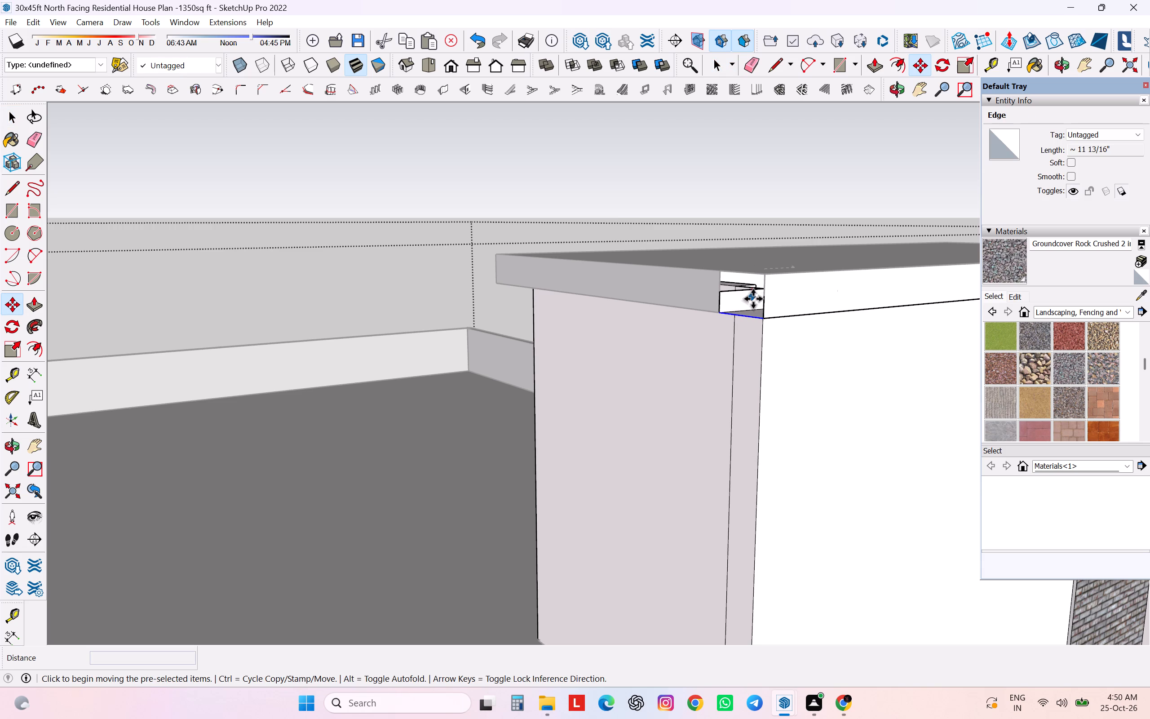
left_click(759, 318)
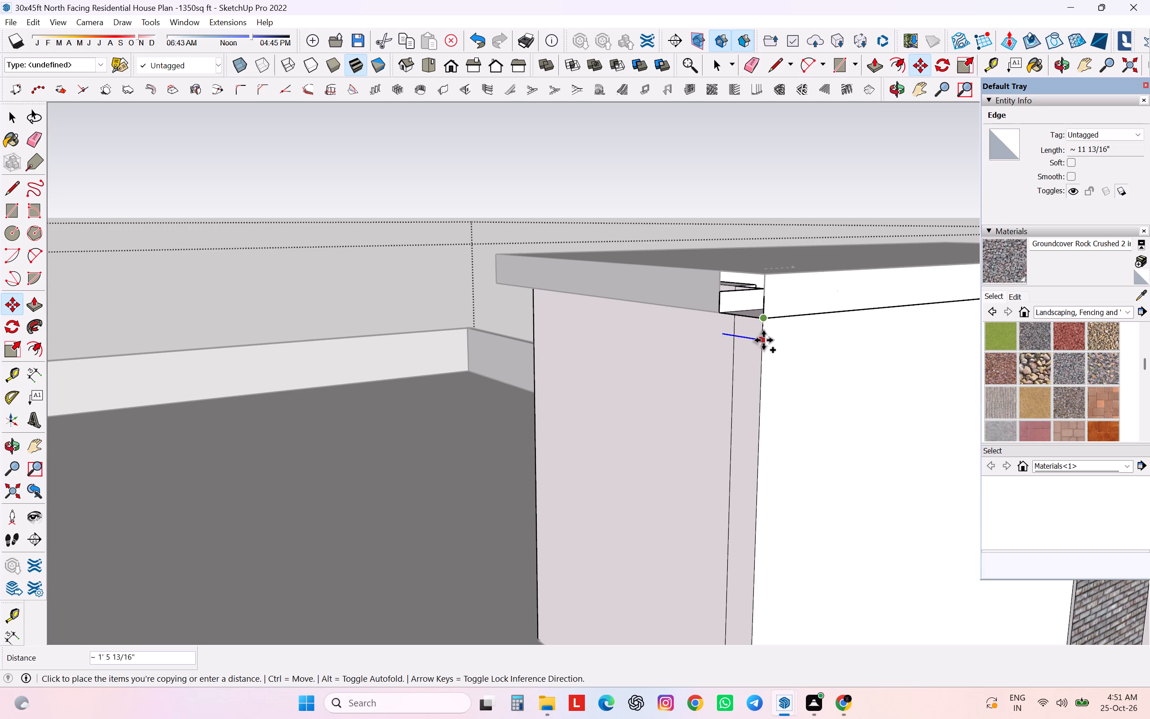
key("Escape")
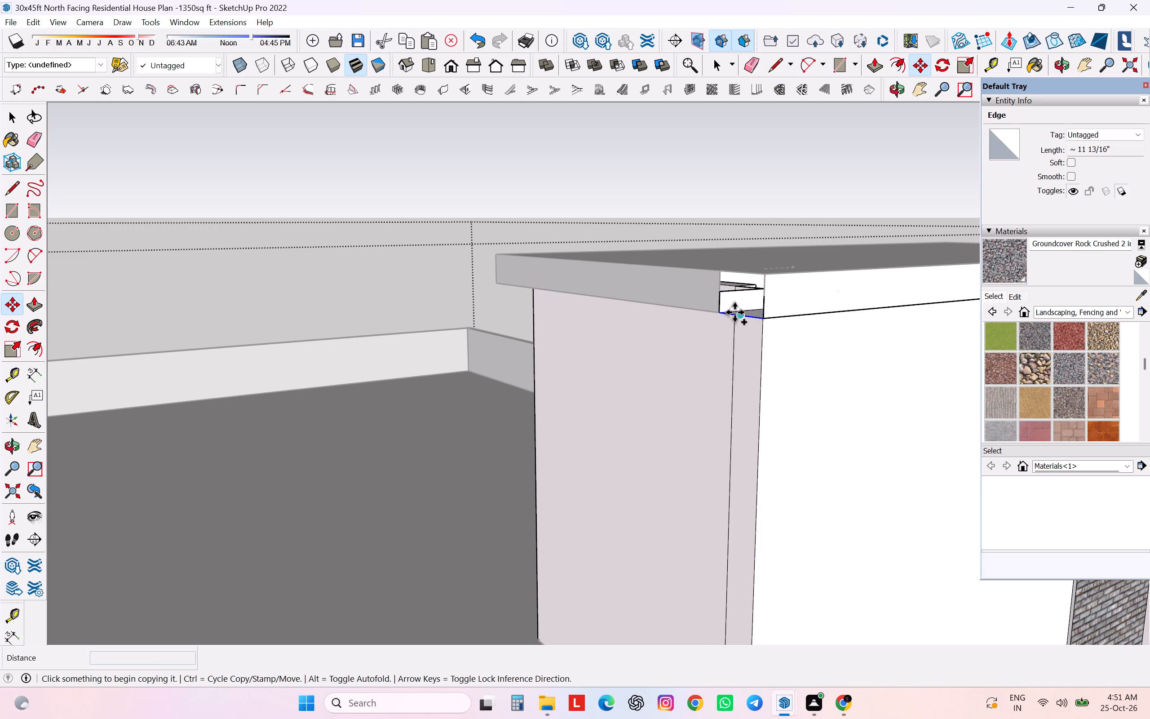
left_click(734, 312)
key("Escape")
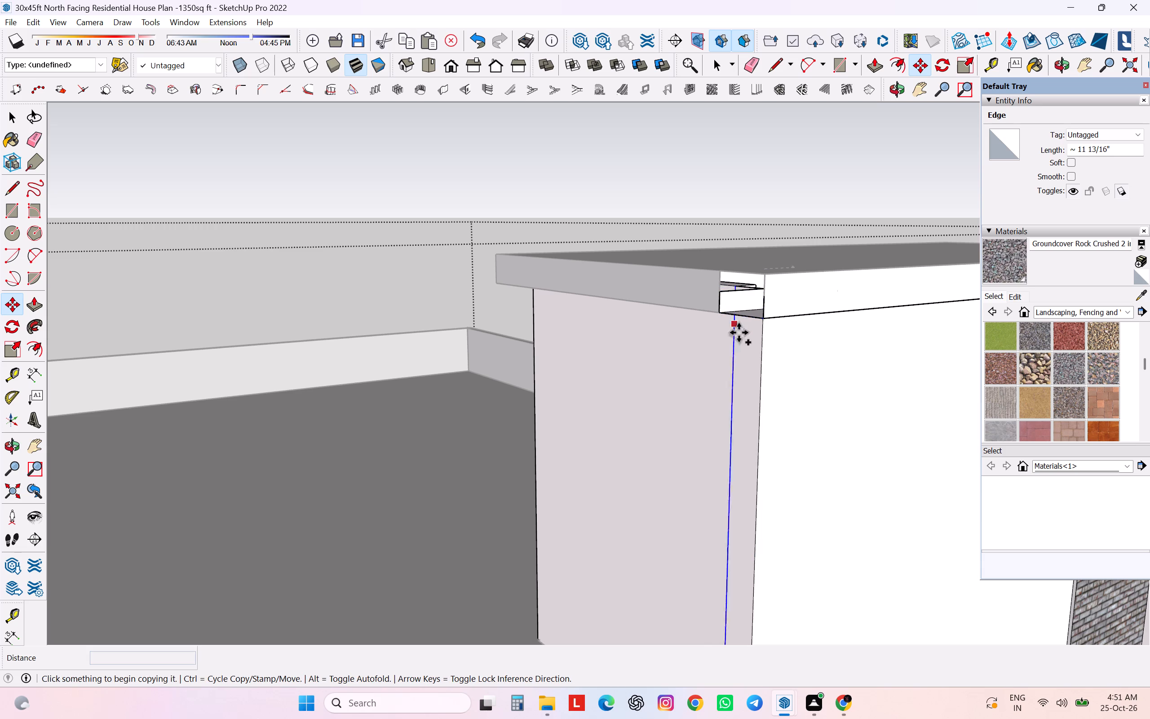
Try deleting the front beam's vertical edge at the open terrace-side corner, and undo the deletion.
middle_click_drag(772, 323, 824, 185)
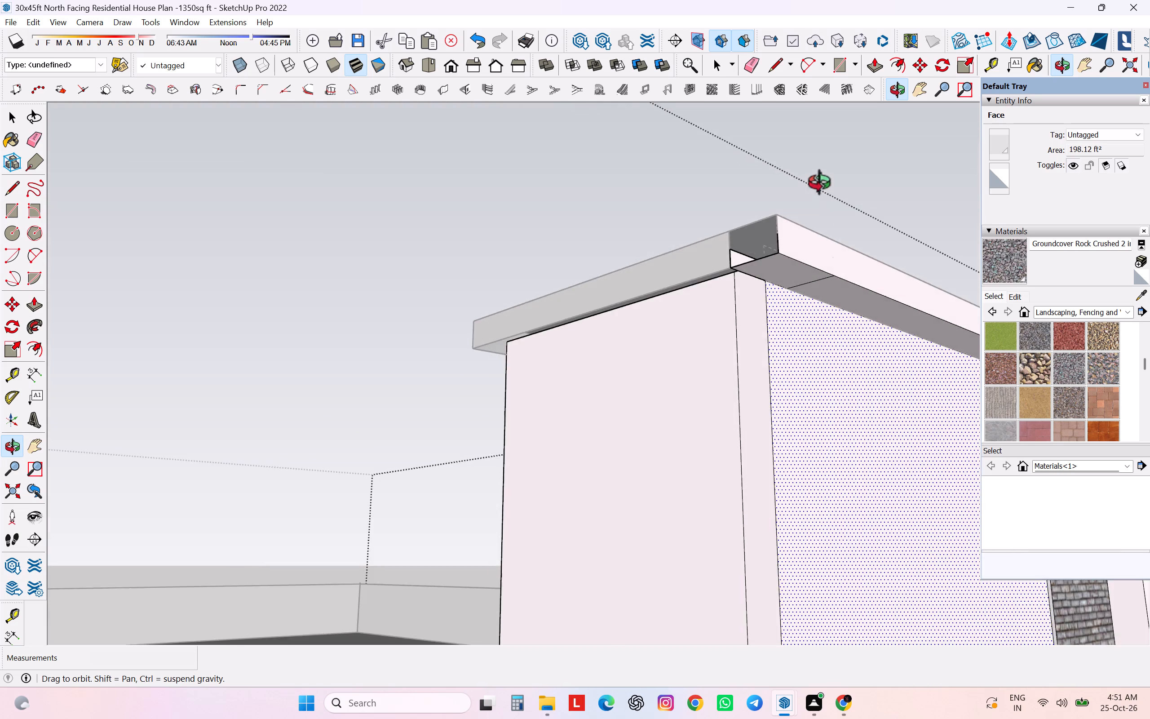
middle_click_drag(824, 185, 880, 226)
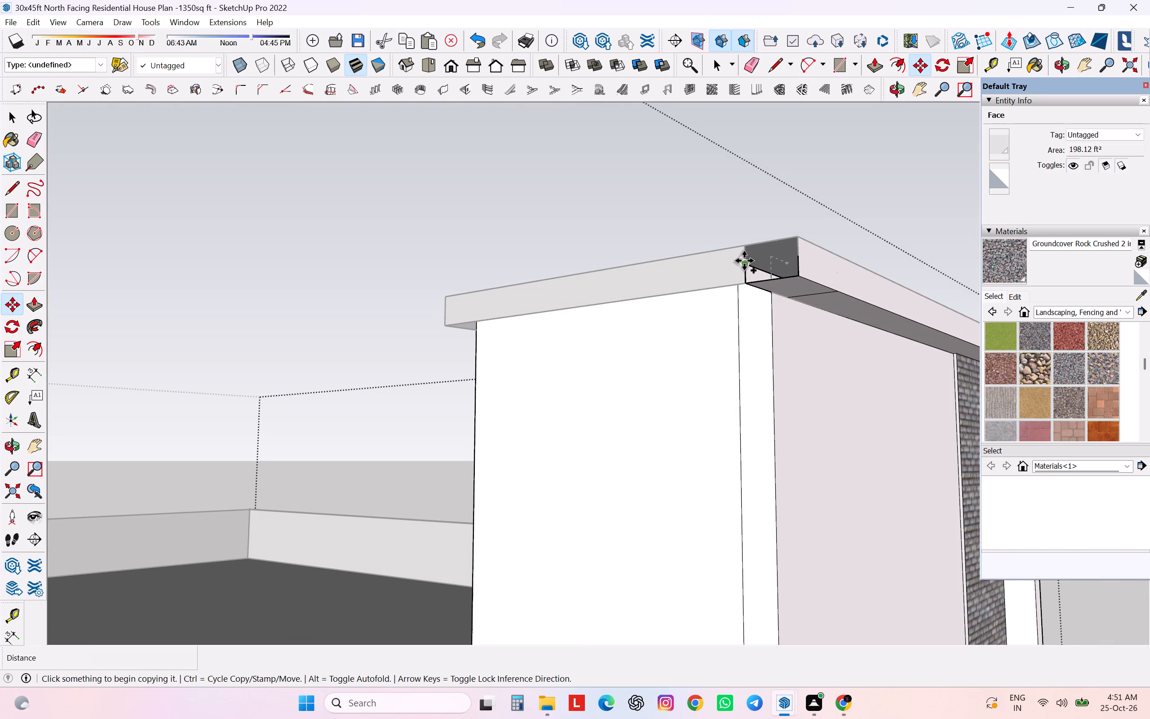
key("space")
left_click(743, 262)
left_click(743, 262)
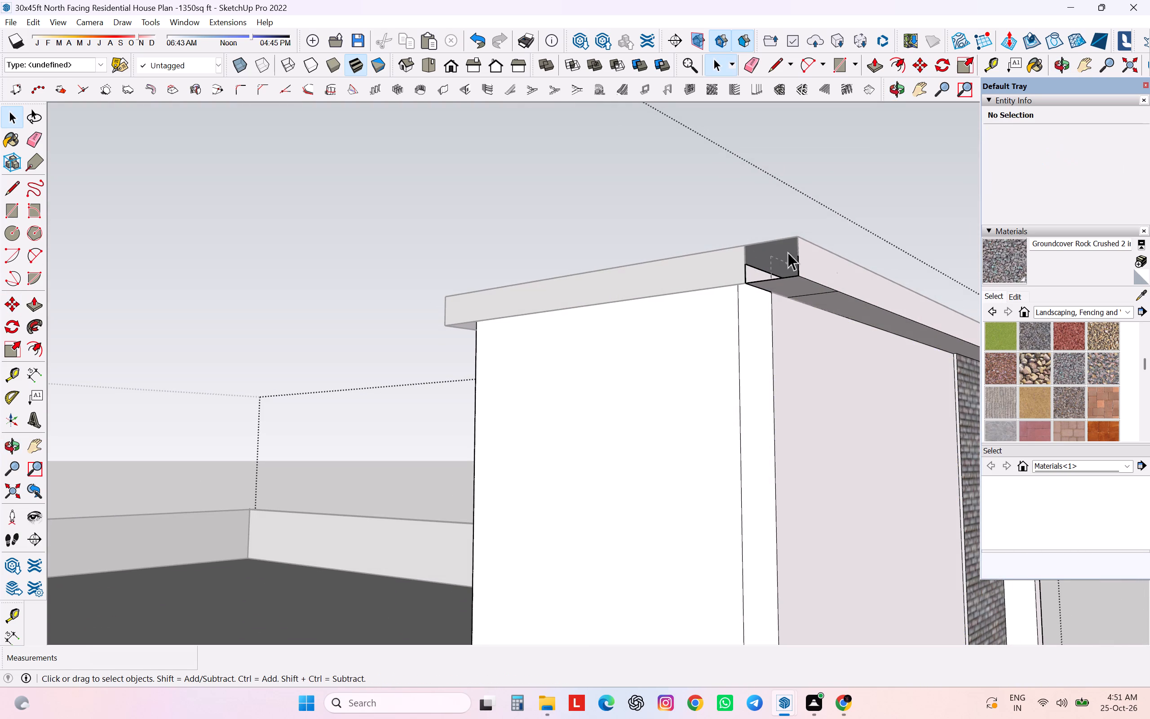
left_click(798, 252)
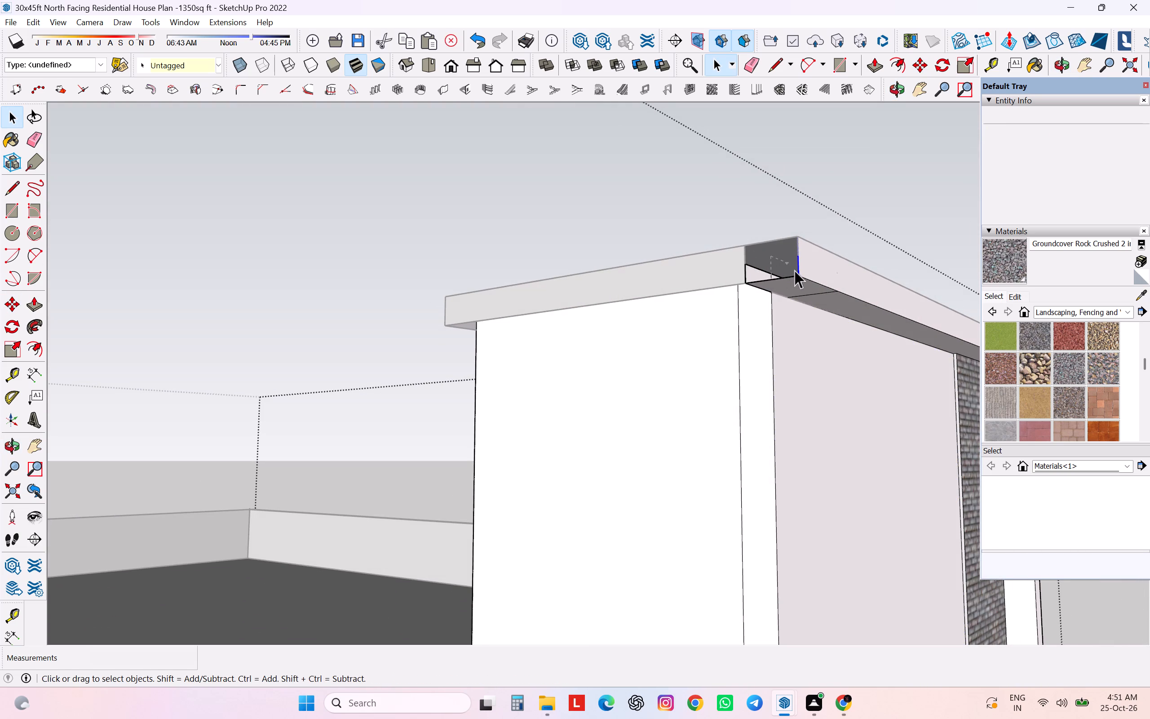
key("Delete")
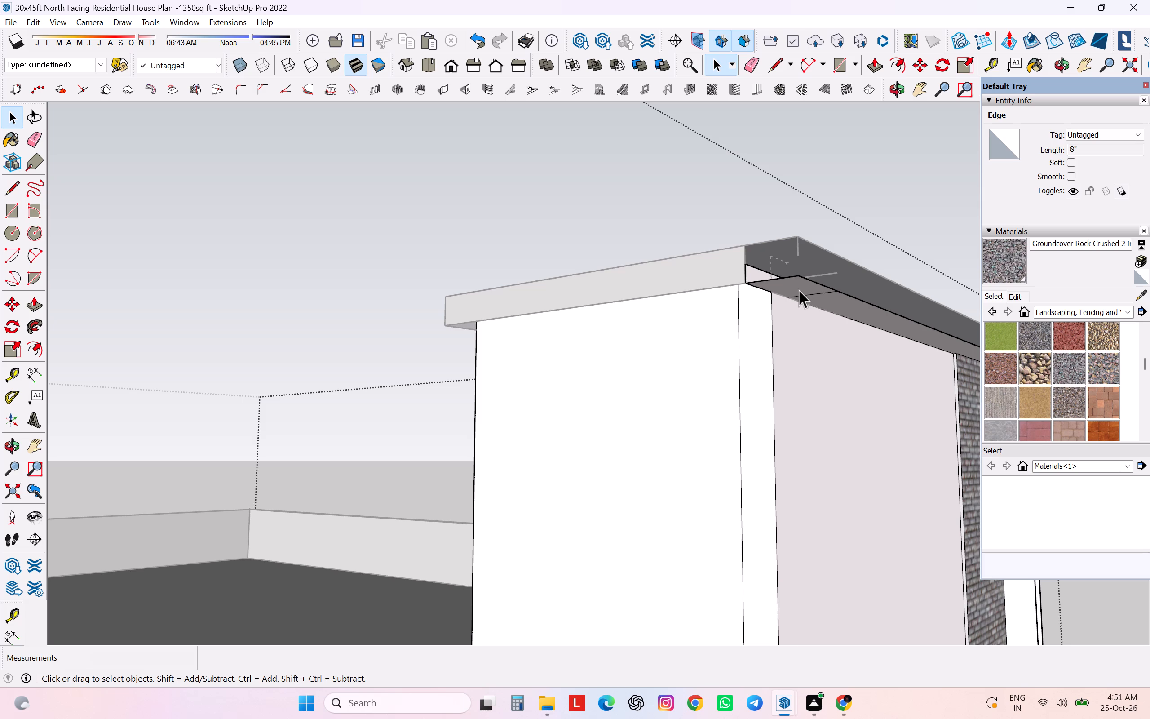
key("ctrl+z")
Leave the house group and move the roof slab's vertical front edge on the terrace side to the front beam's corner, covering the gap.
middle_click_drag(802, 255, 803, 255)
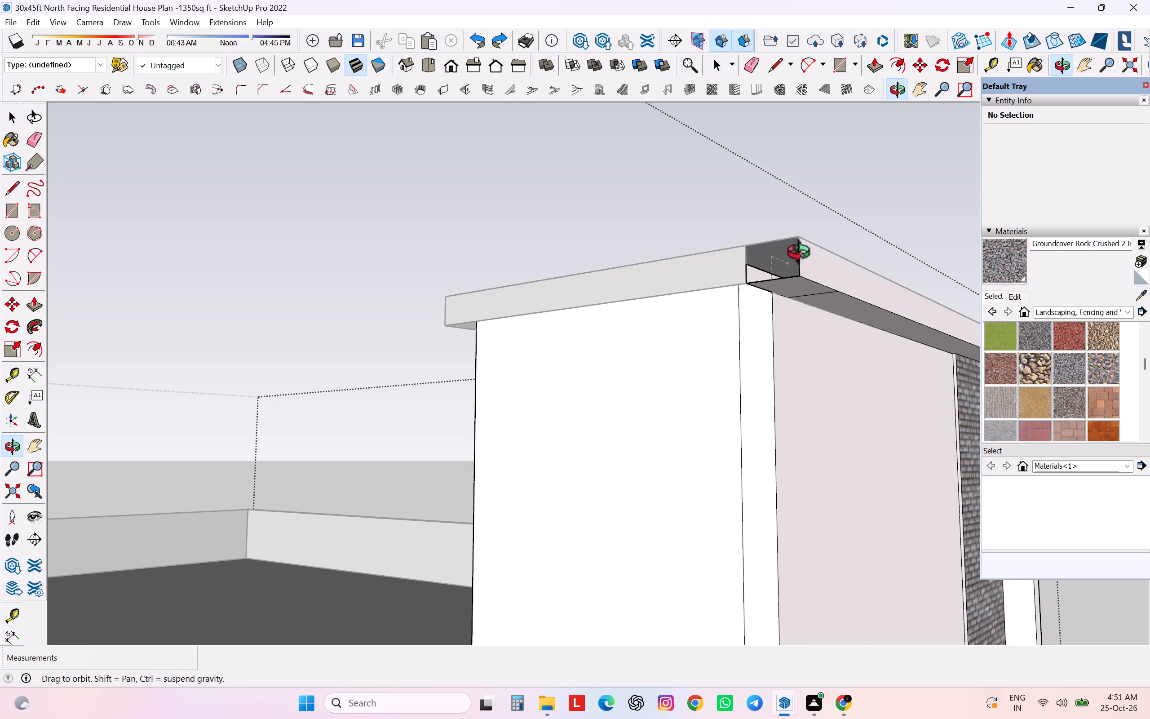
middle_click_drag(803, 255, 755, 341)
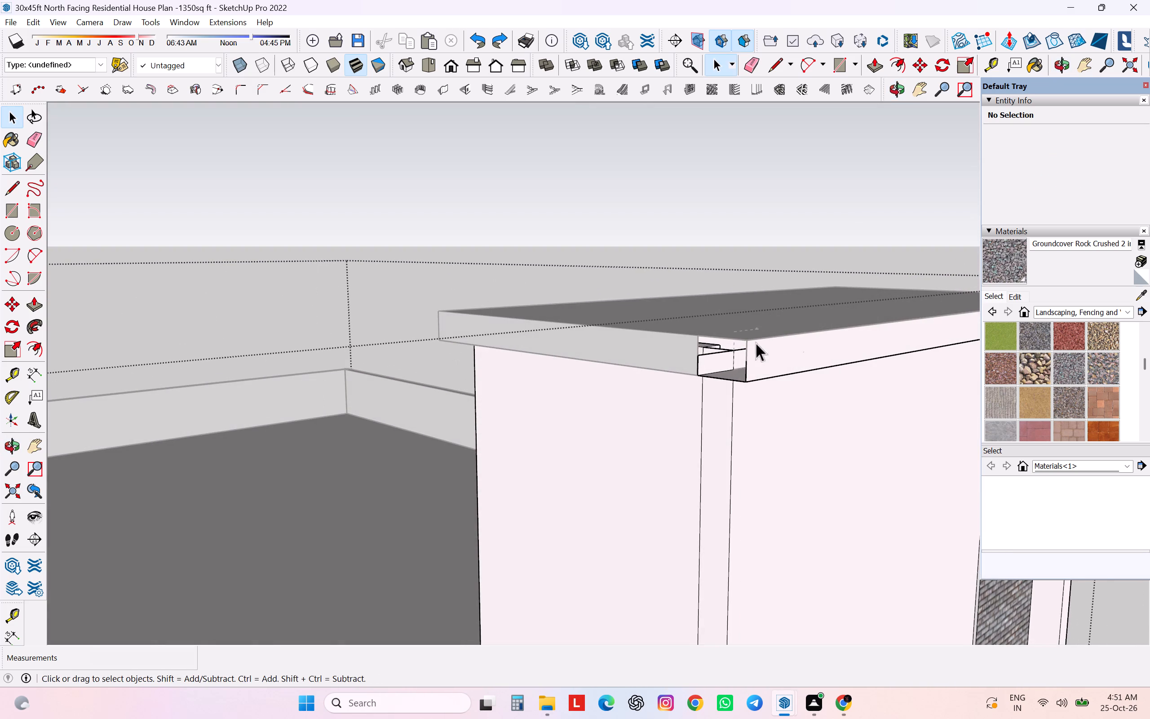
scroll(756, 342, "down", 1)
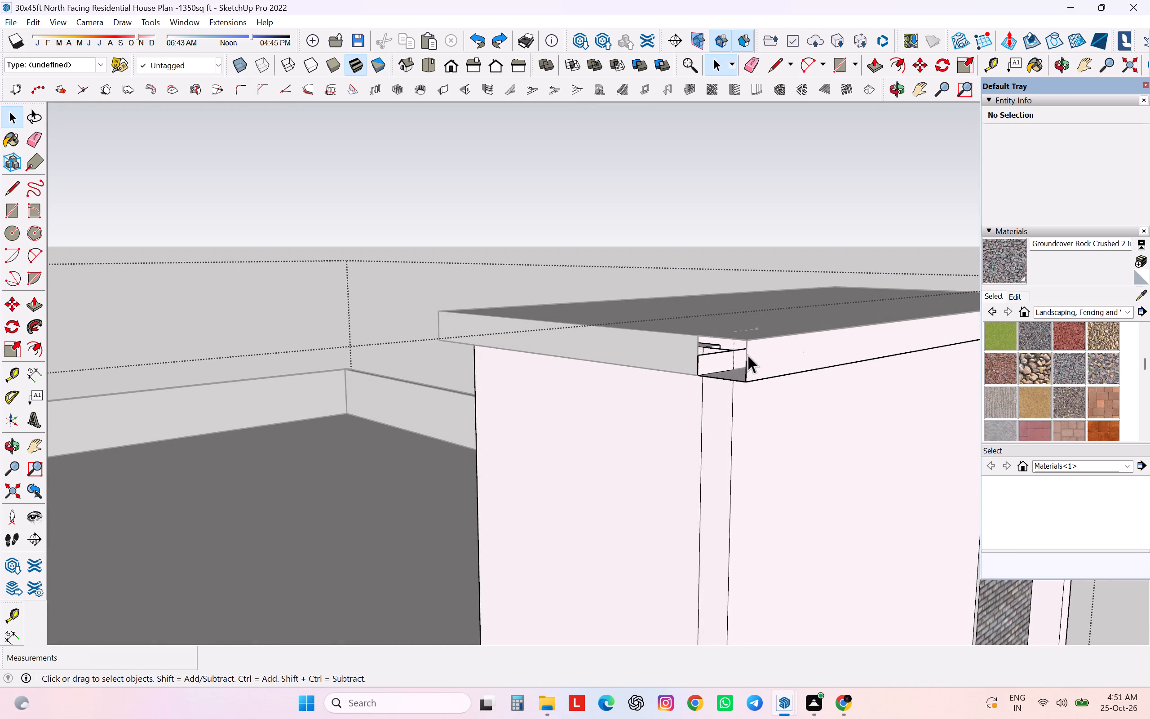
left_click(748, 354)
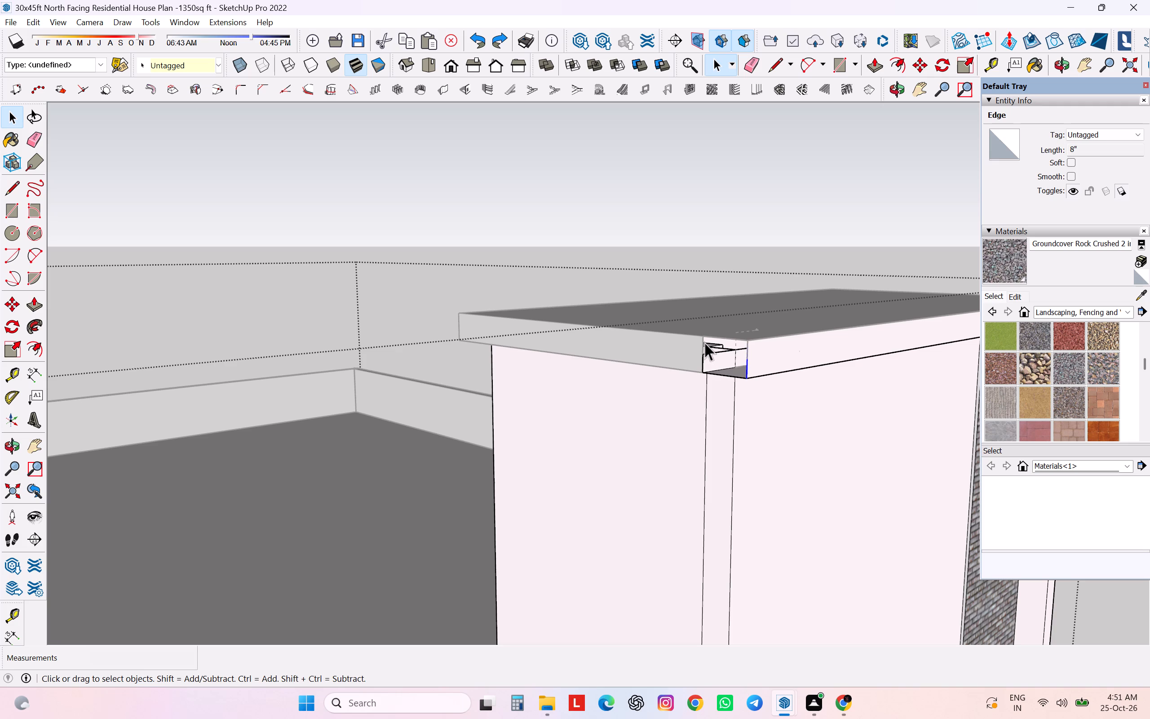
left_click(703, 342)
left_click(701, 364)
left_click(722, 200)
scroll(742, 224, "down", 4)
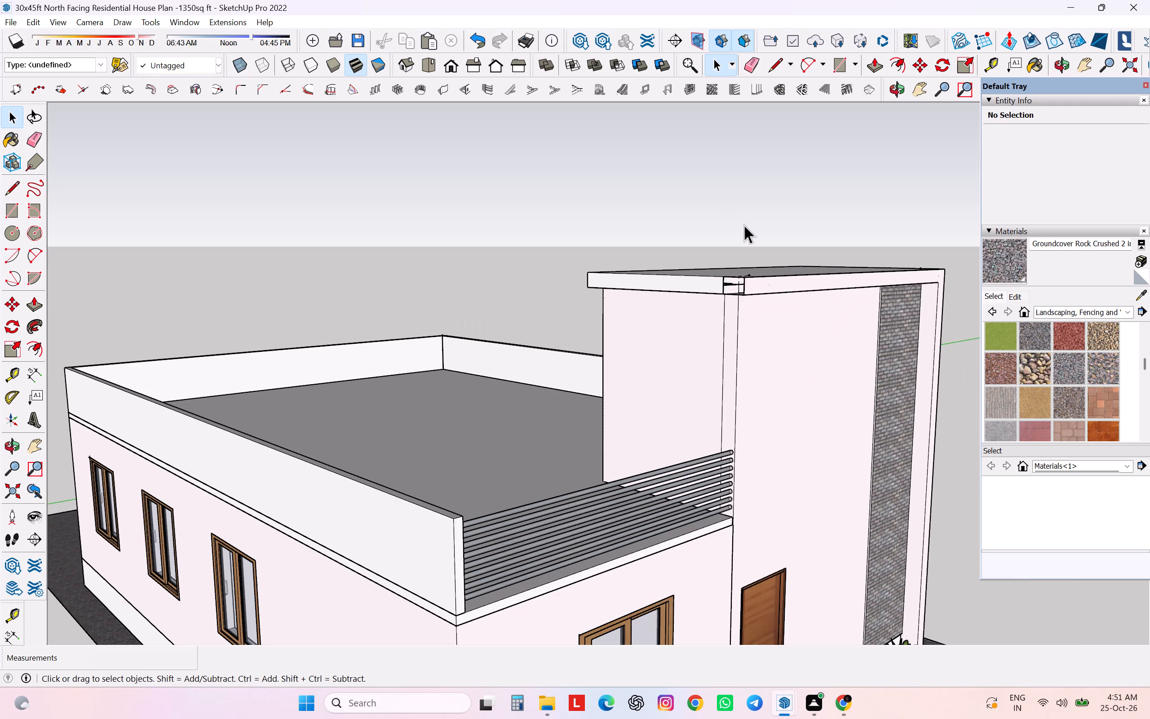
left_click(696, 284)
scroll(719, 284, "up", 11)
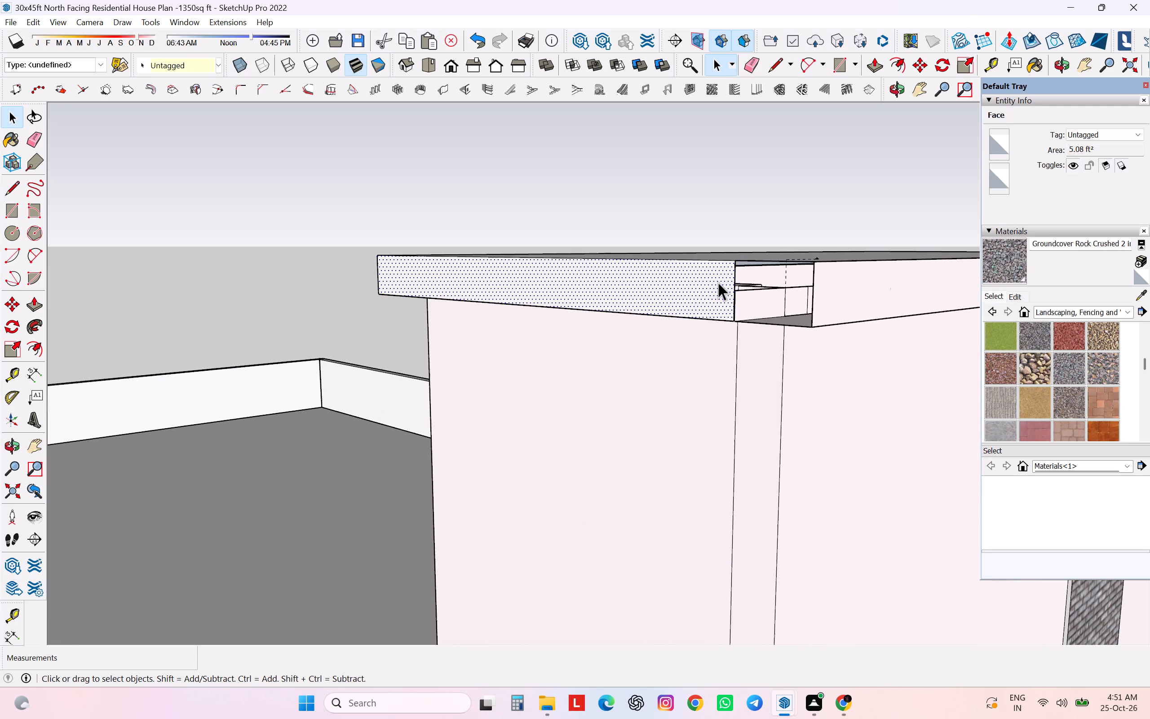
scroll(718, 282, "up", 1)
left_click(733, 287)
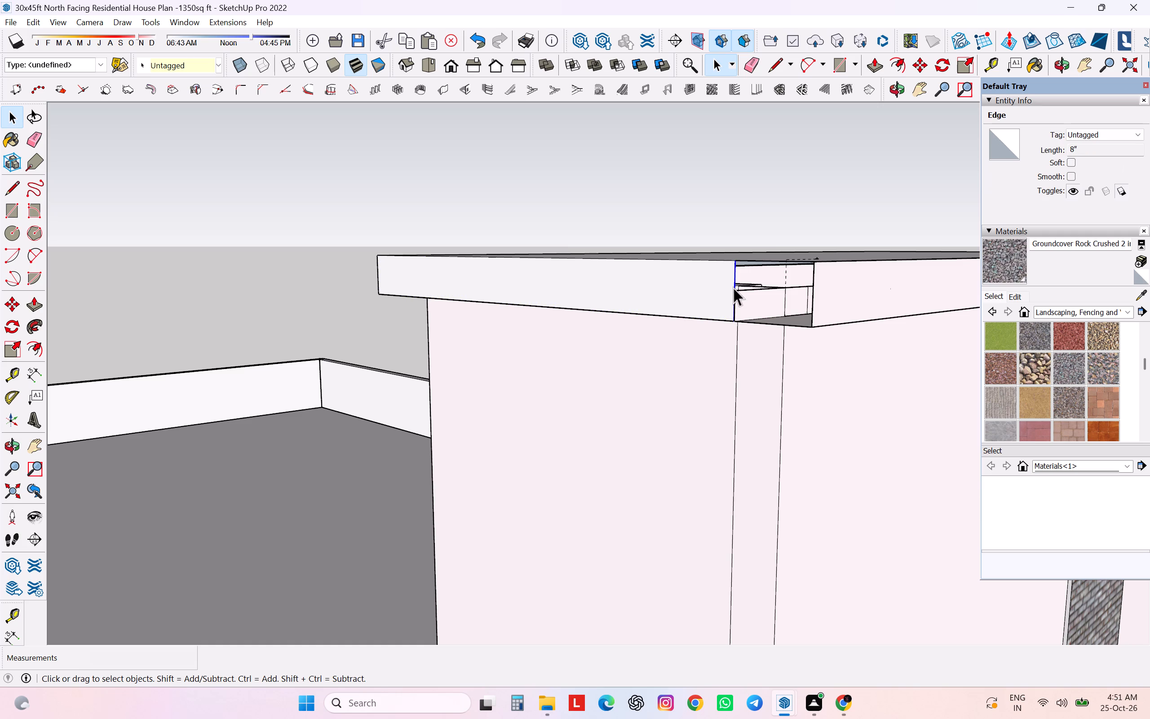
key("m")
left_click(733, 288)
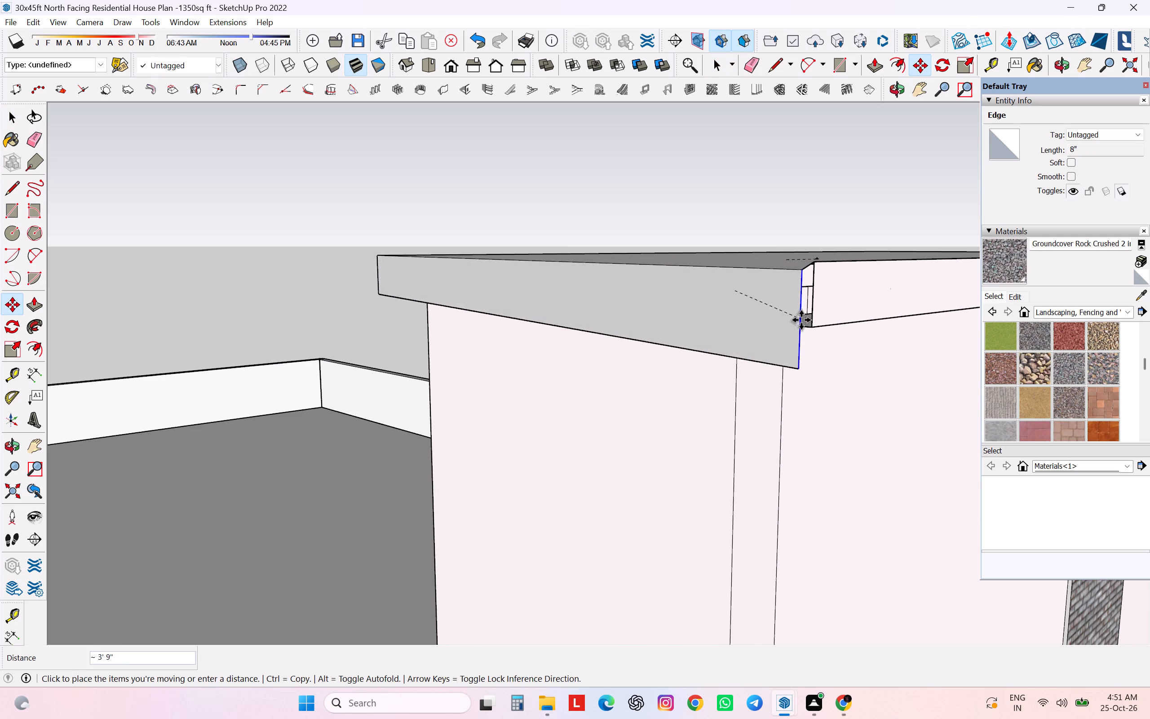
left_click_drag(810, 290, 814, 291)
Examine the closed roof corner and the whole house exterior from the terrace side, from below and from the front.
scroll(742, 202, "down", 7)
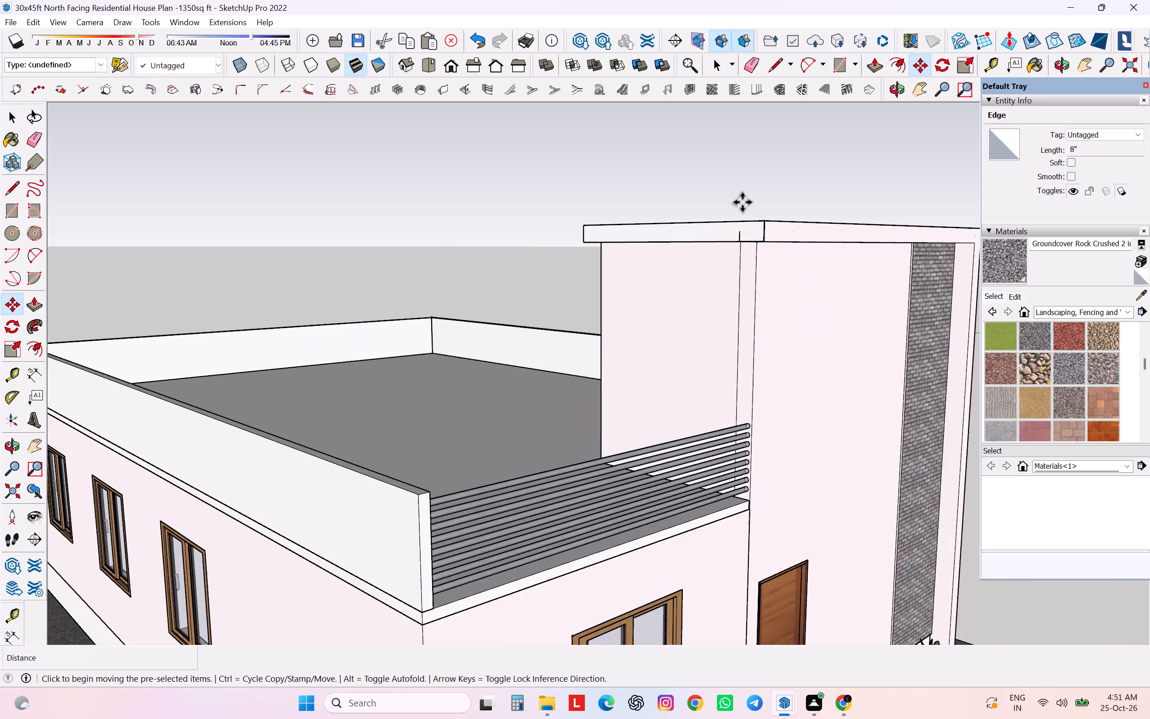
scroll(742, 202, "down", 3)
middle_click_drag(745, 205, 531, 262)
middle_click_drag(546, 263, 658, 322)
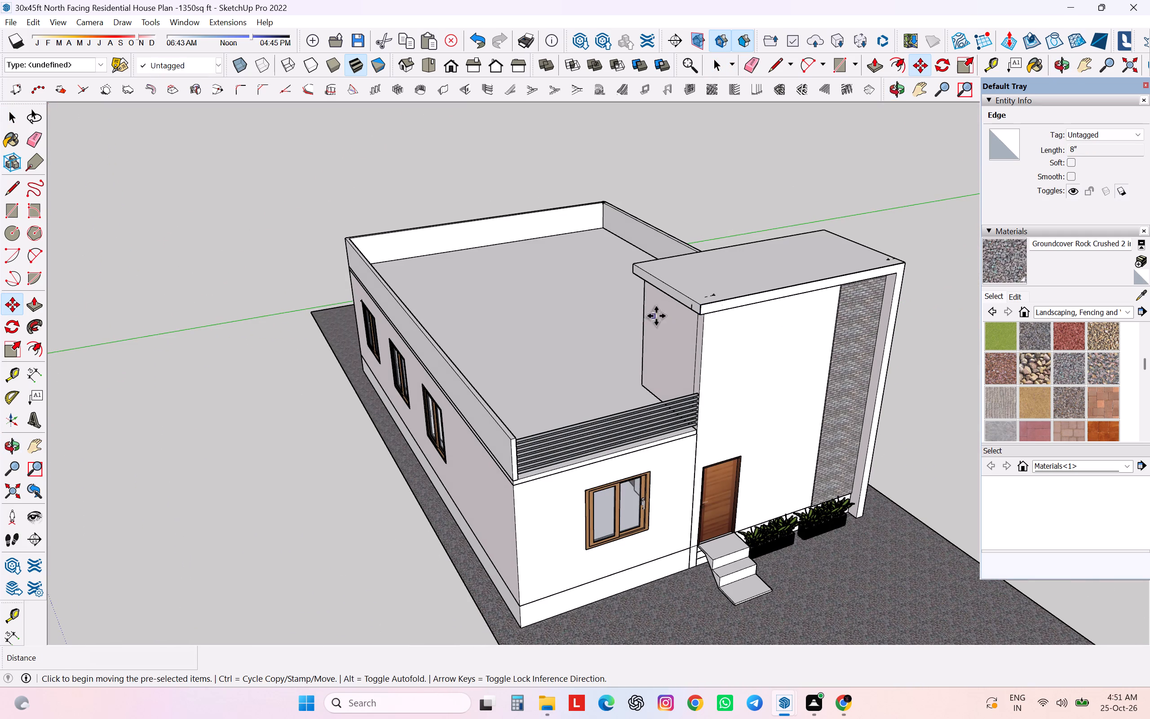
key("space")
key("space")
key("space")
middle_click_drag(688, 356, 760, 299)
scroll(740, 303, "up", 4)
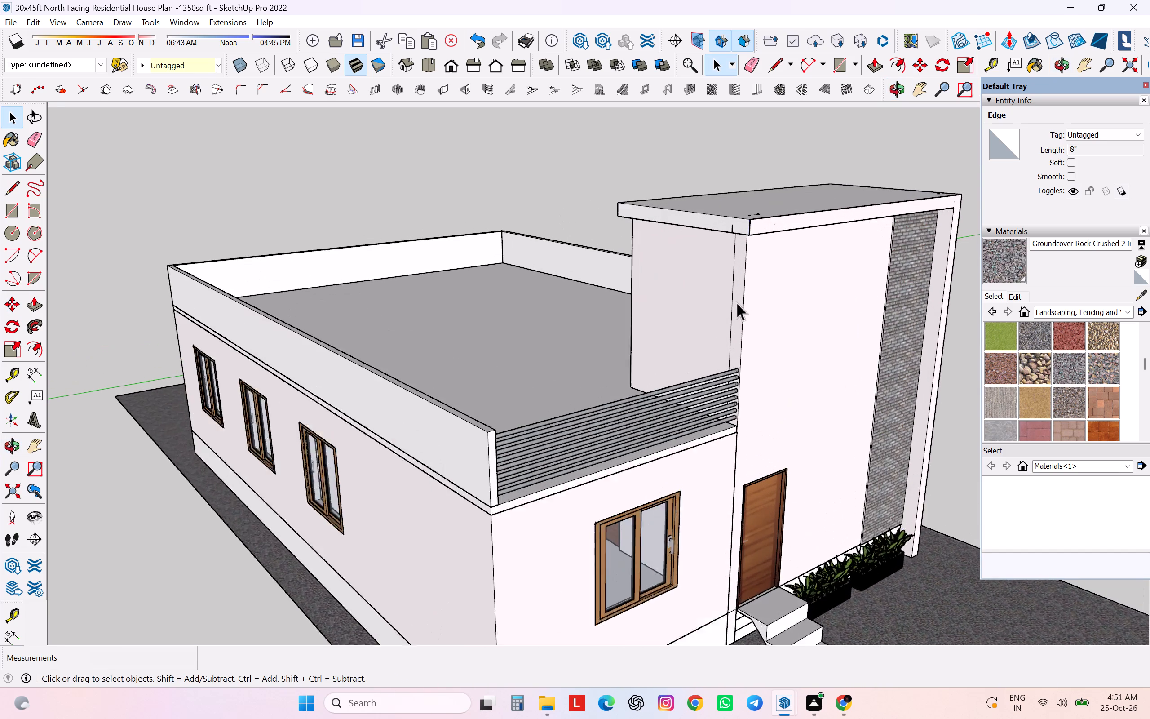
scroll(736, 302, "up", 1)
left_click(732, 297)
scroll(739, 285, "down", 5)
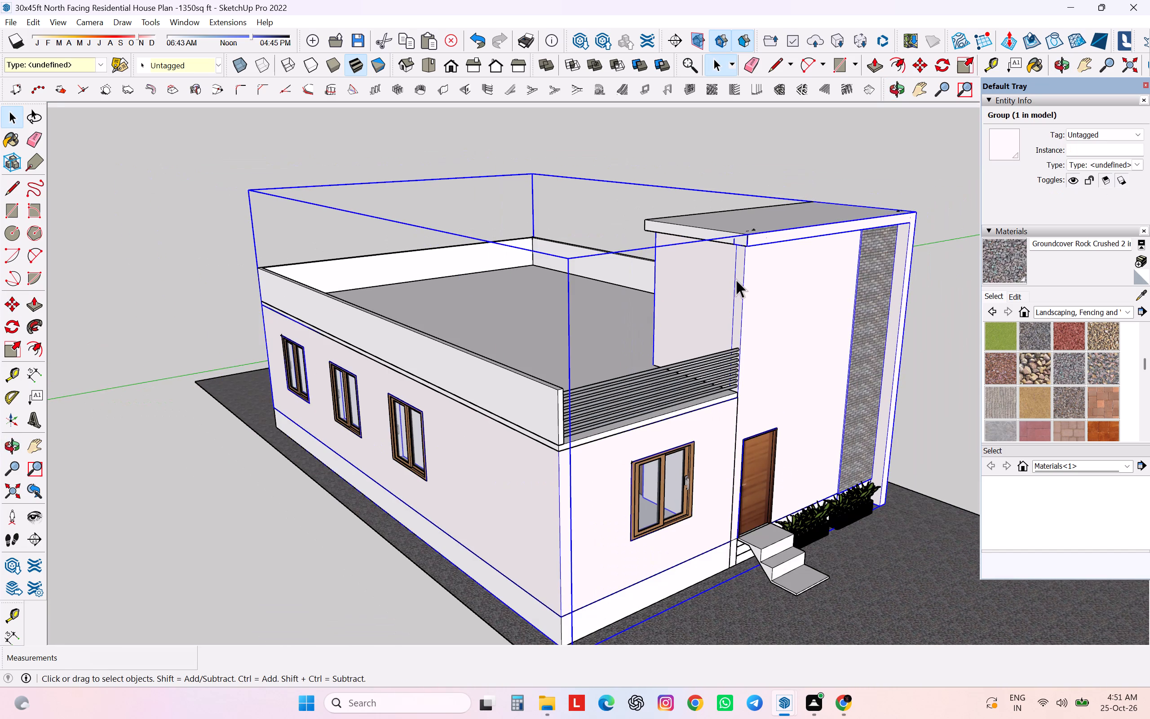
left_click(783, 158)
scroll(783, 156, "down", 6)
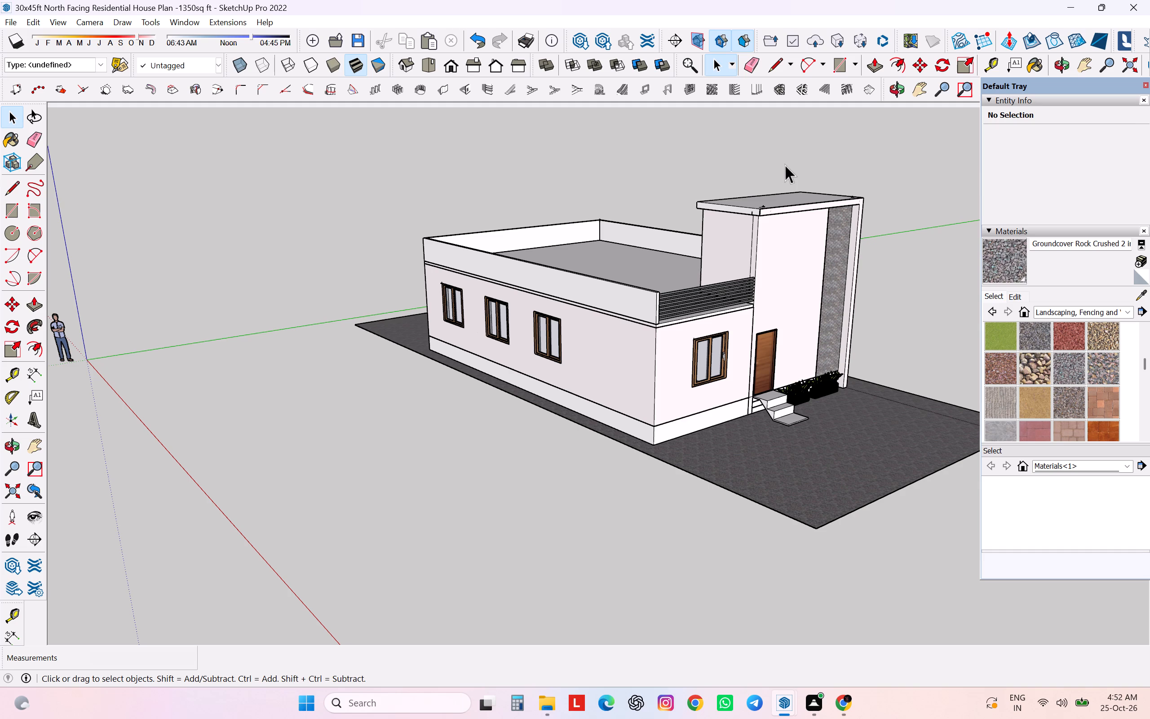
middle_click_drag(802, 262, 45, 0)
scroll(802, 262, "down", 1)
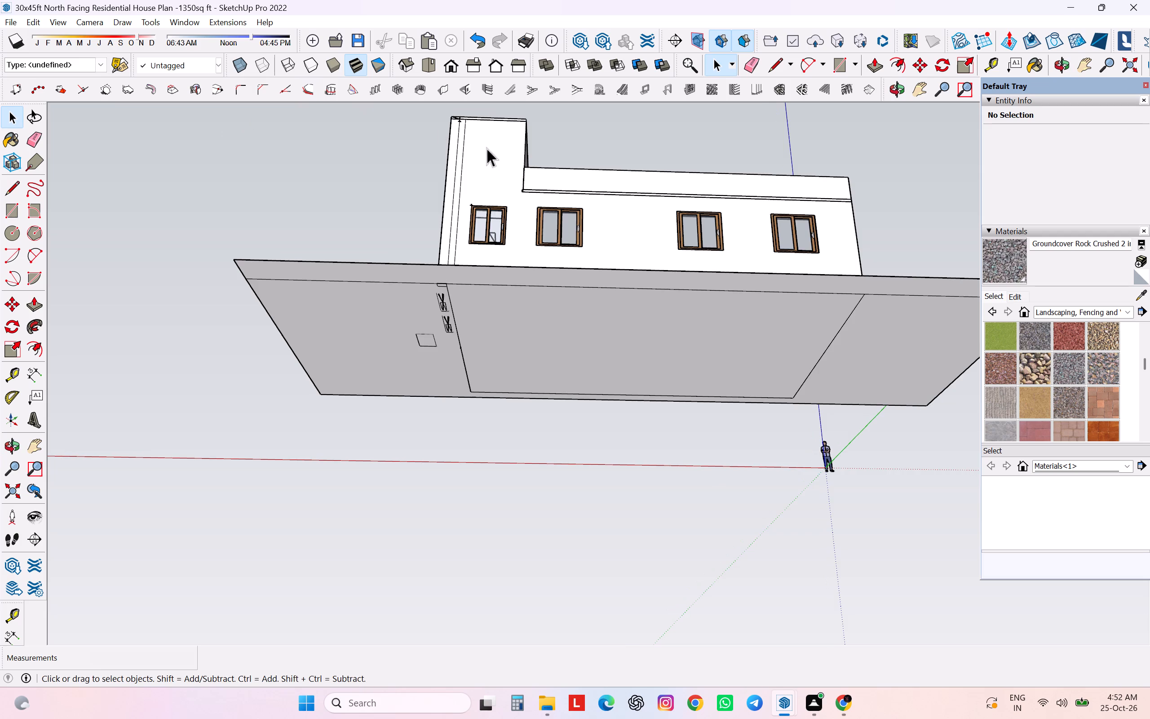
middle_click_drag(486, 149, 978, 348)
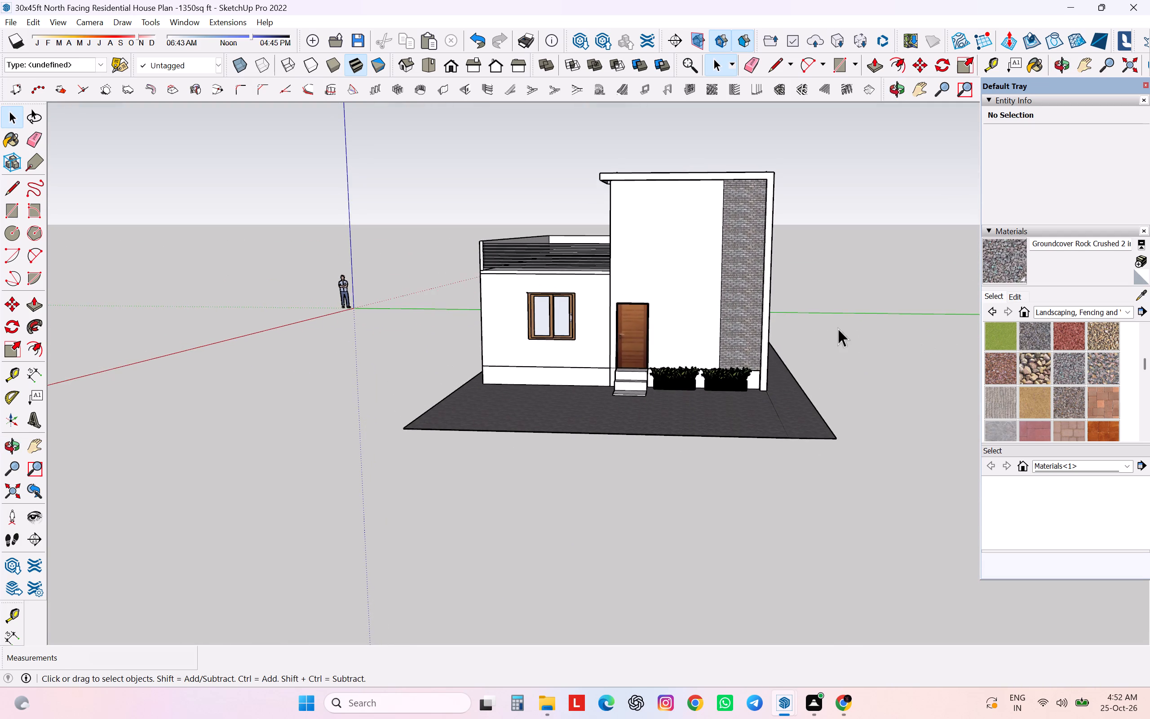
scroll(837, 328, "up", 3)
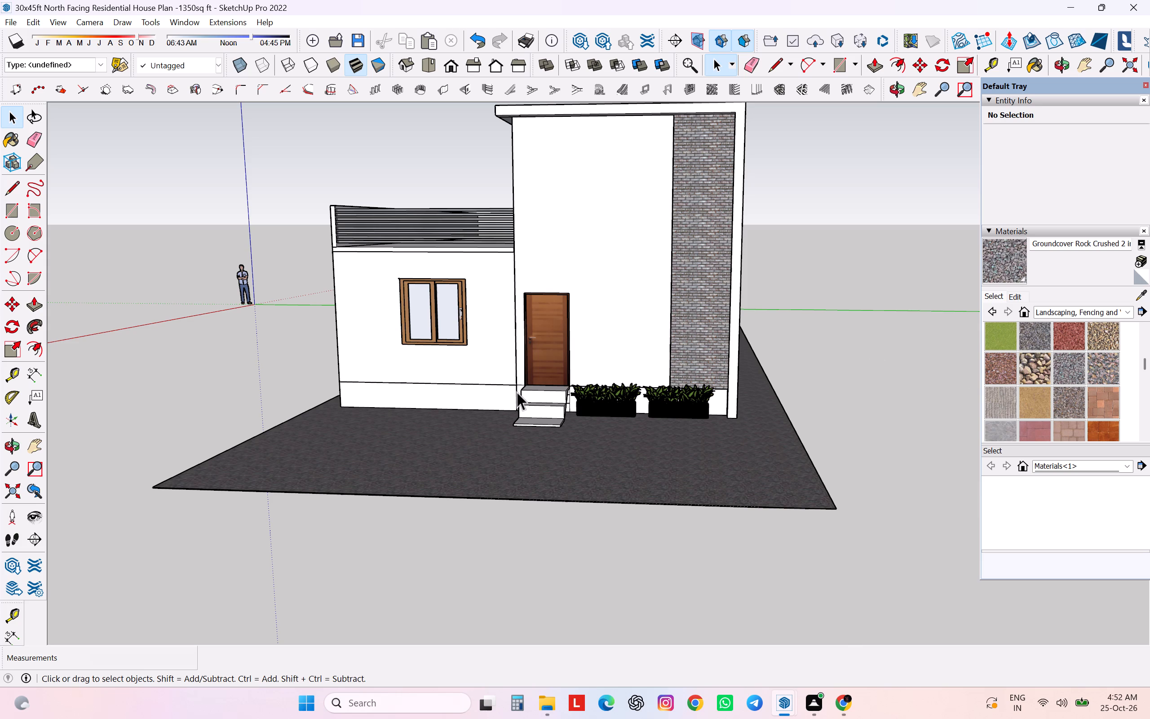
scroll(517, 391, "down", 2)
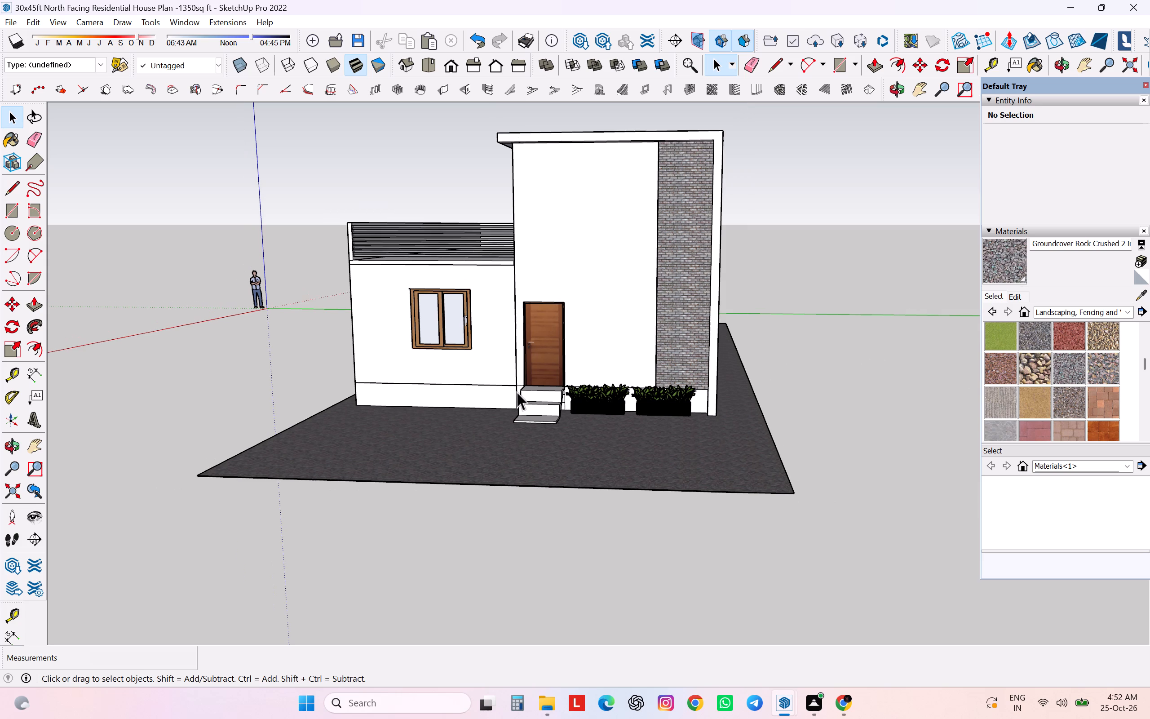
scroll(522, 384, "down", 3)
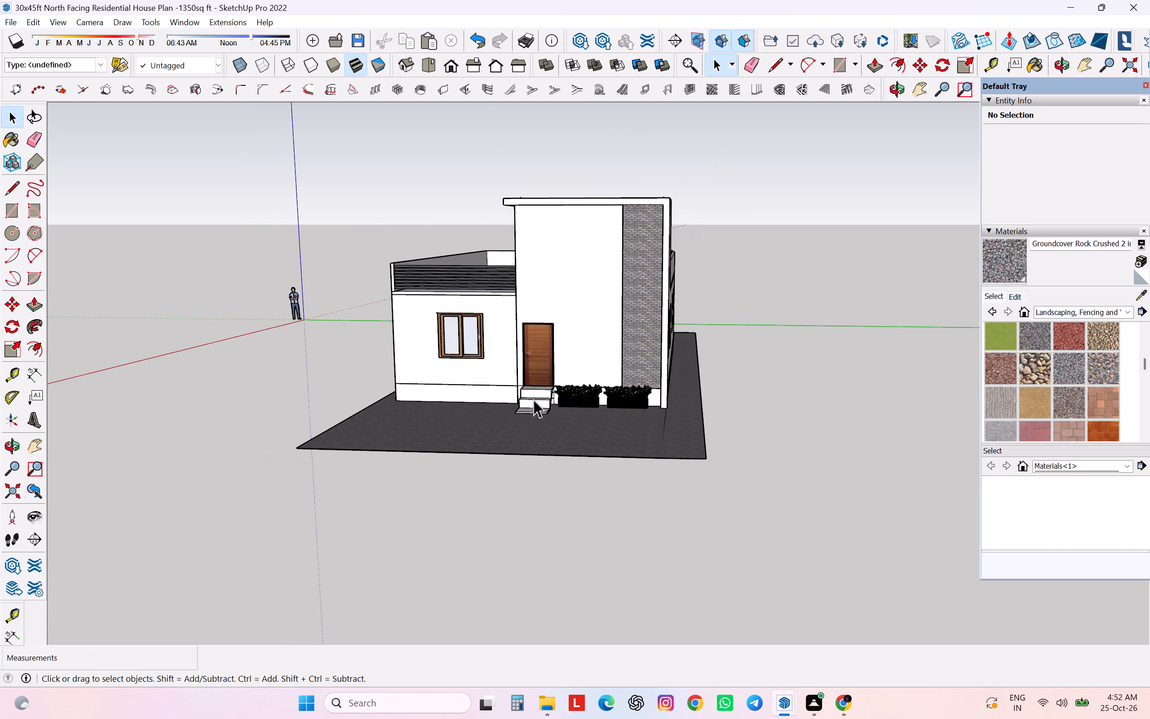